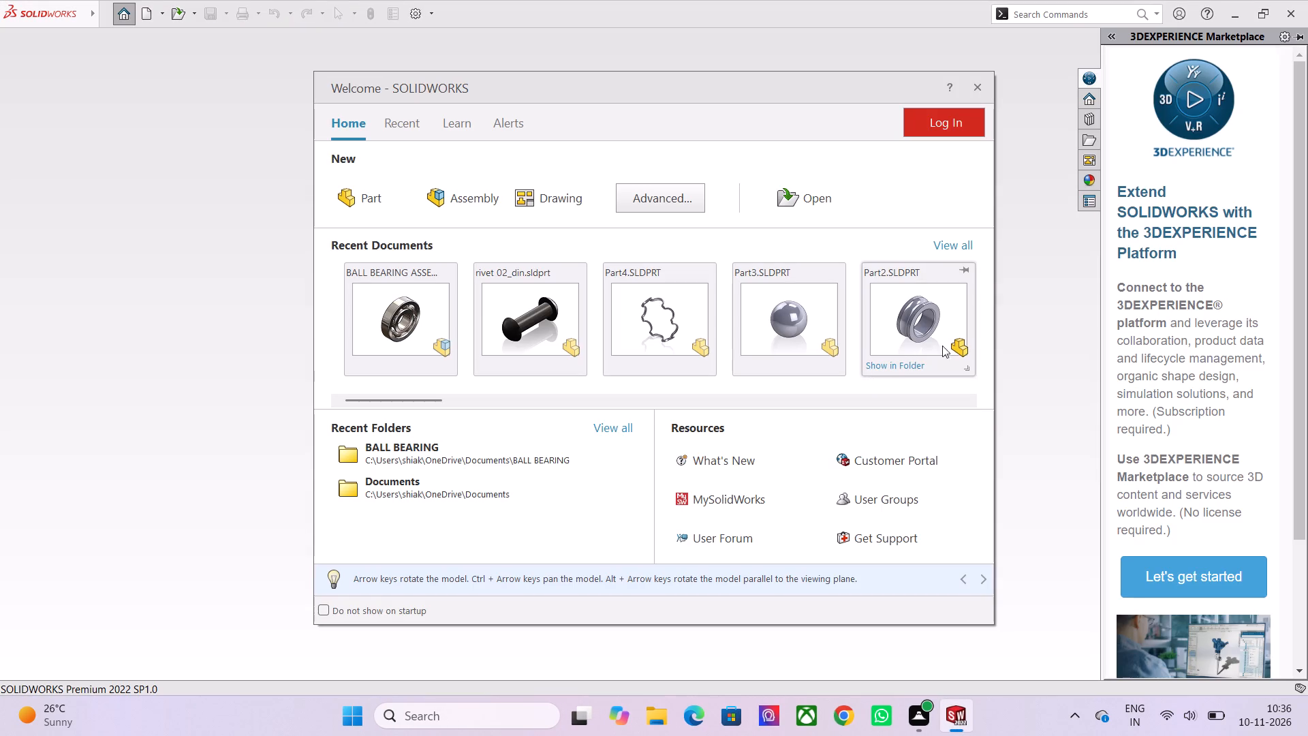
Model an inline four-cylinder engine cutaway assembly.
Dismiss the welcome window and create a new part document.
{"action": "scroll", "coordinate": [1024, 253], "scroll_direction": "up", "scroll_amount": 1}
{"action": "left_click", "coordinate": [976, 84]}
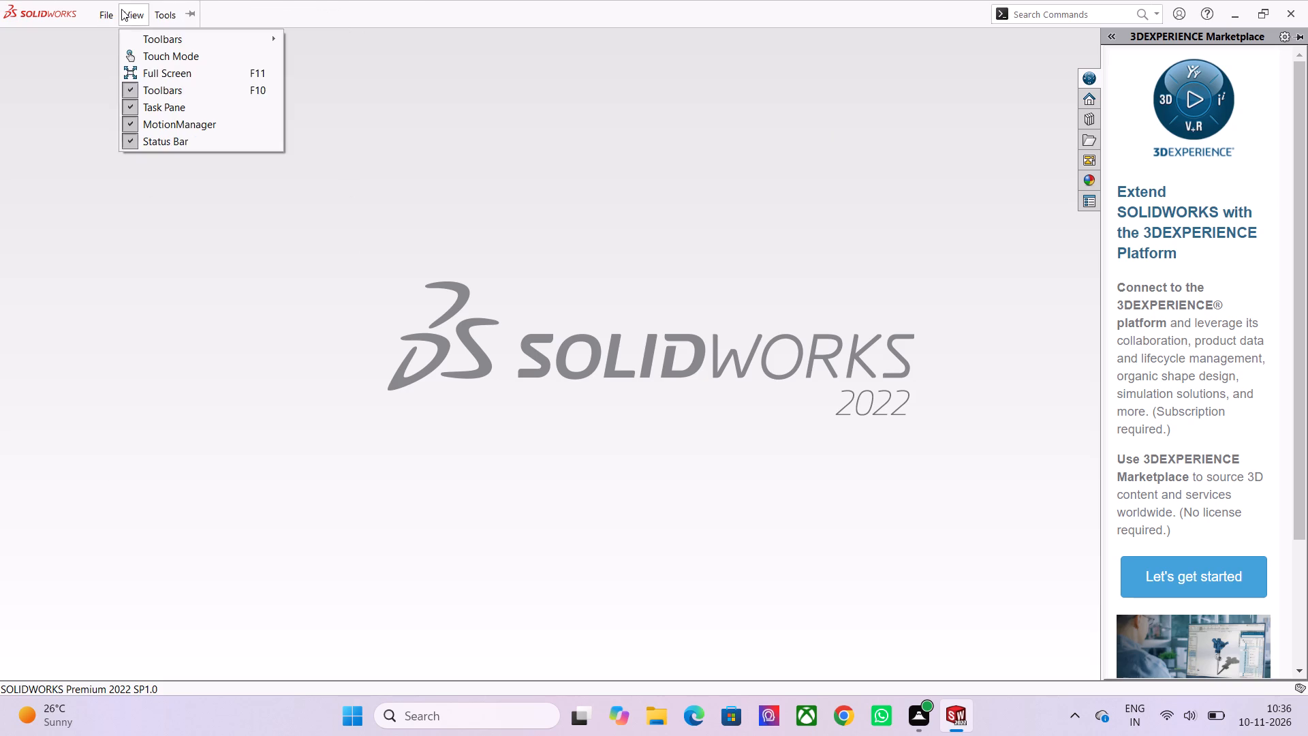
{"action": "left_click", "coordinate": [116, 40]}
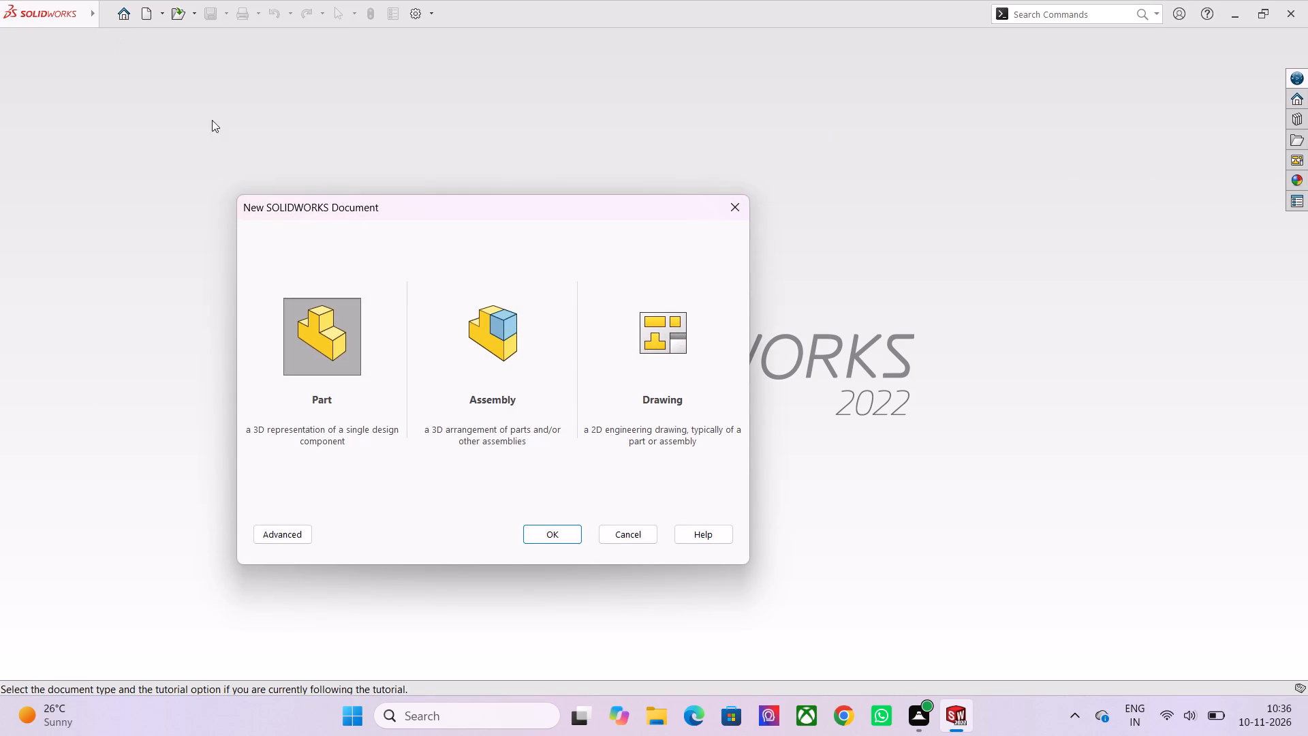
{"action": "double_click", "coordinate": [340, 327]}
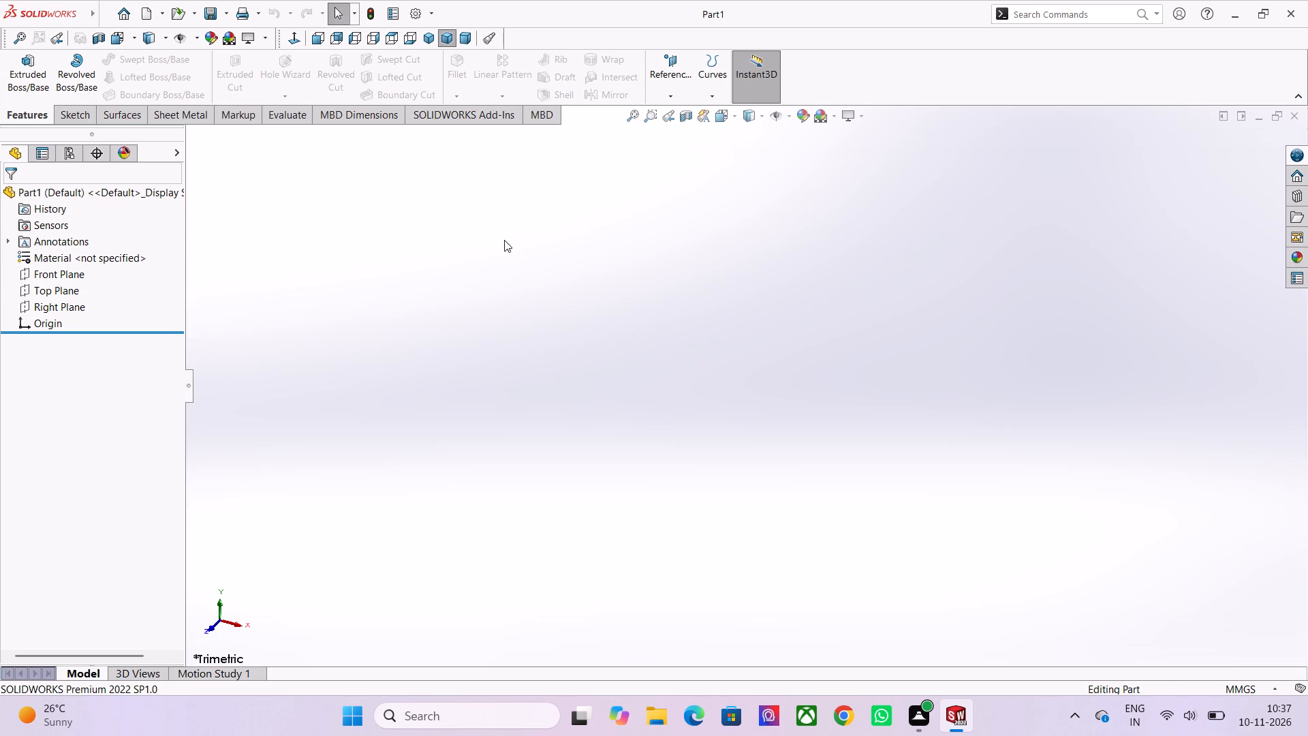
Start a sketch on the Front Plane and draw a vertical line about 88 mm long, beginning level with the origin, about 66 mm along +X.
{"action": "left_click", "coordinate": [73, 274]}
{"action": "left_click", "coordinate": [79, 258]}
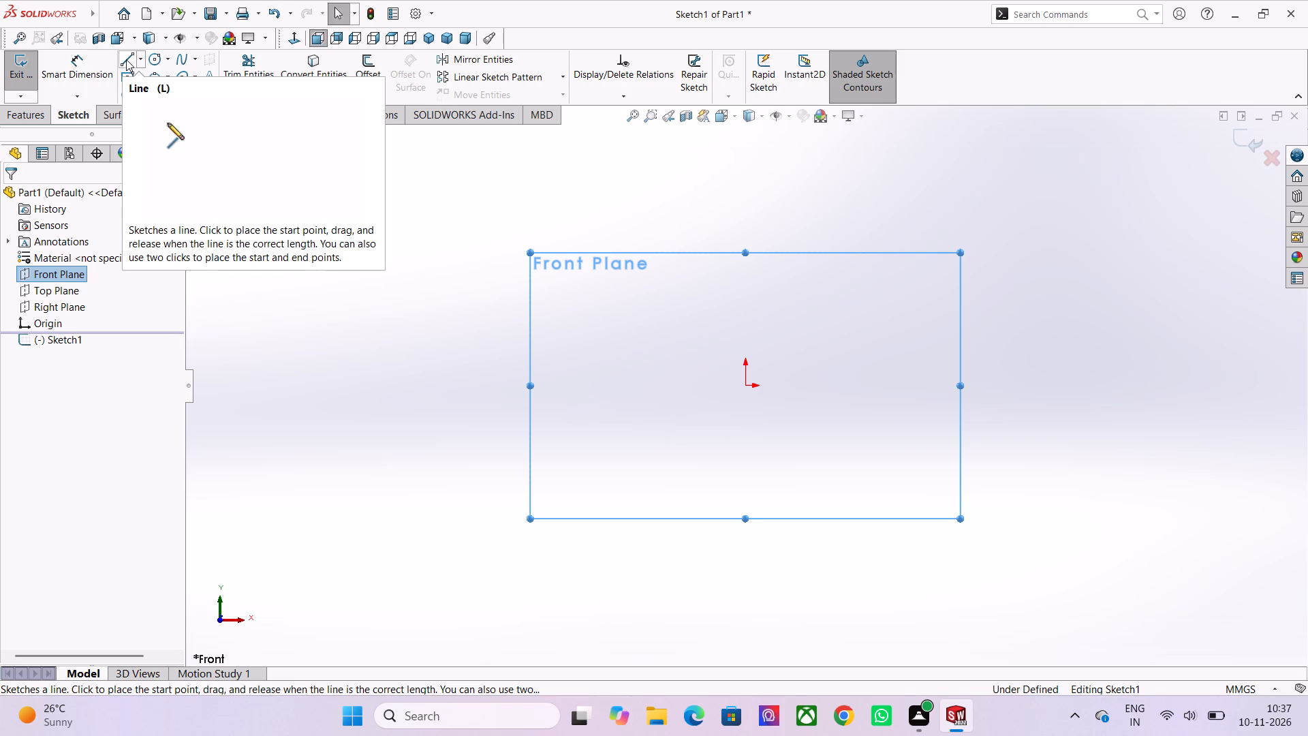
{"action": "left_click", "coordinate": [126, 59]}
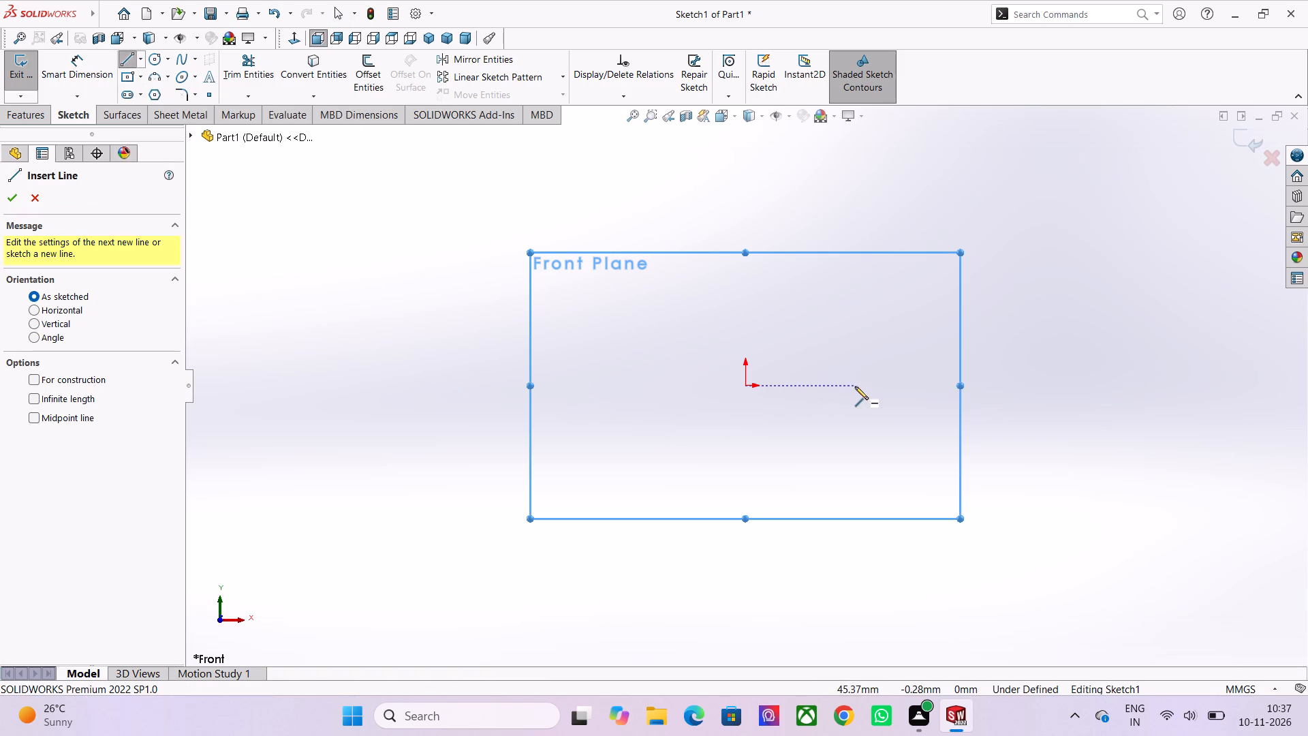
{"action": "left_click", "coordinate": [905, 386]}
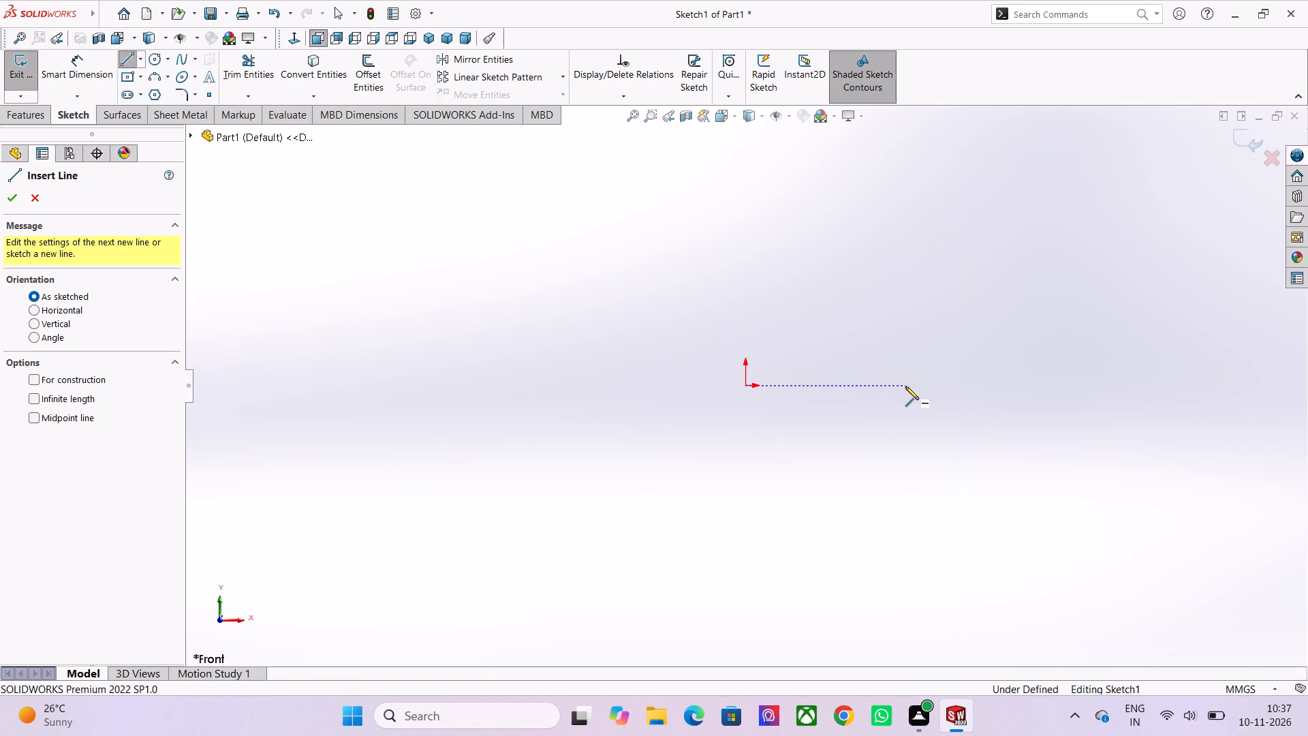
{"action": "left_click", "coordinate": [905, 172]}
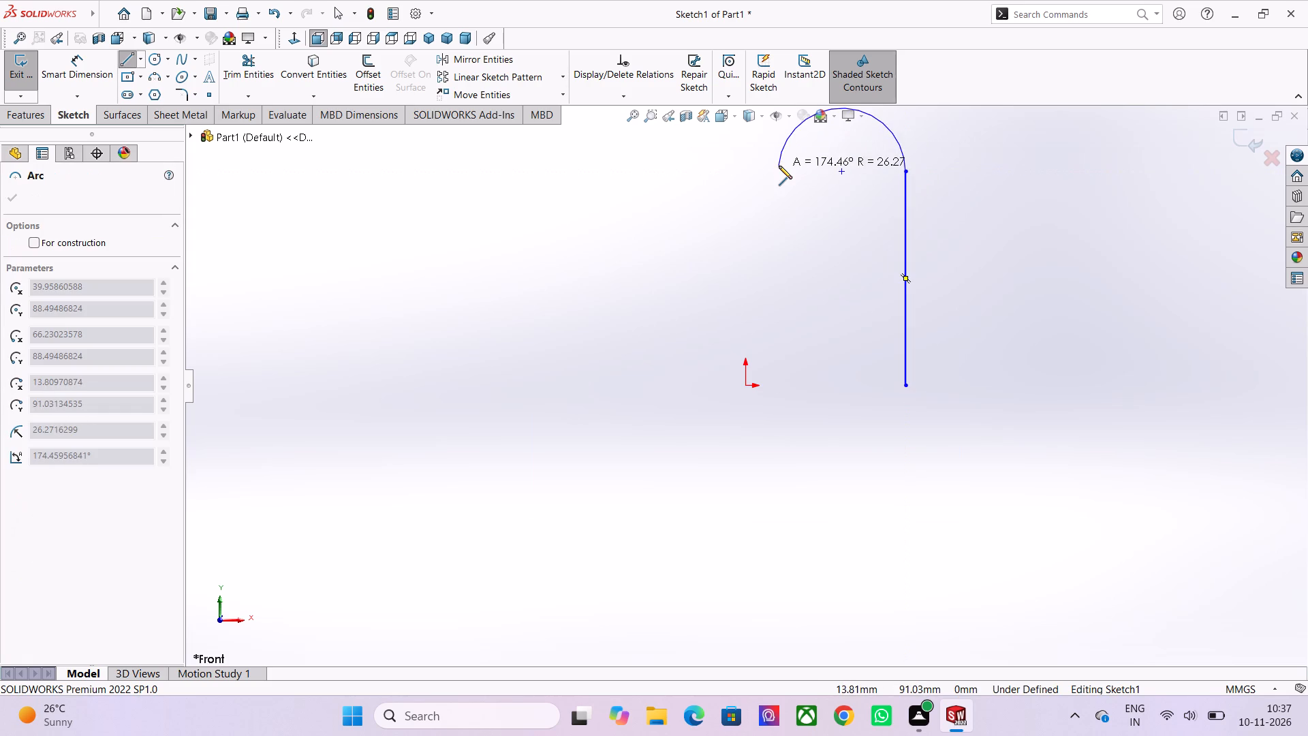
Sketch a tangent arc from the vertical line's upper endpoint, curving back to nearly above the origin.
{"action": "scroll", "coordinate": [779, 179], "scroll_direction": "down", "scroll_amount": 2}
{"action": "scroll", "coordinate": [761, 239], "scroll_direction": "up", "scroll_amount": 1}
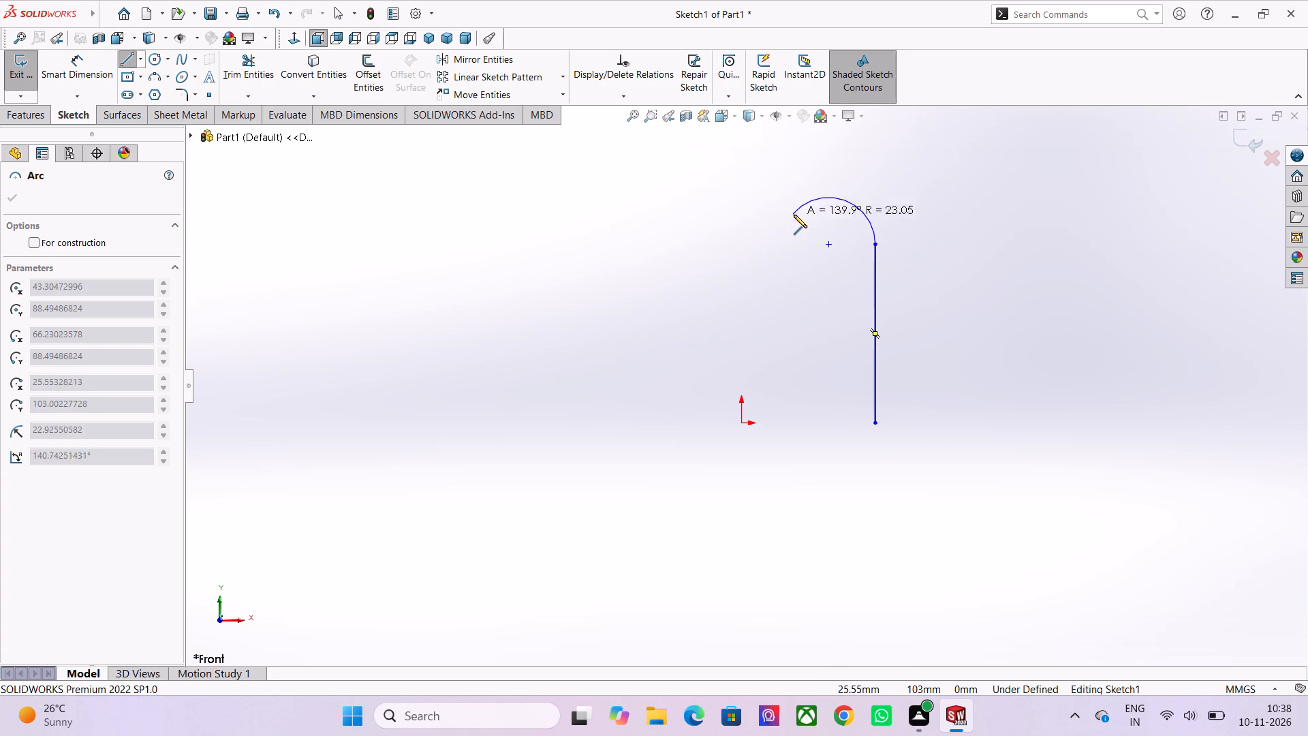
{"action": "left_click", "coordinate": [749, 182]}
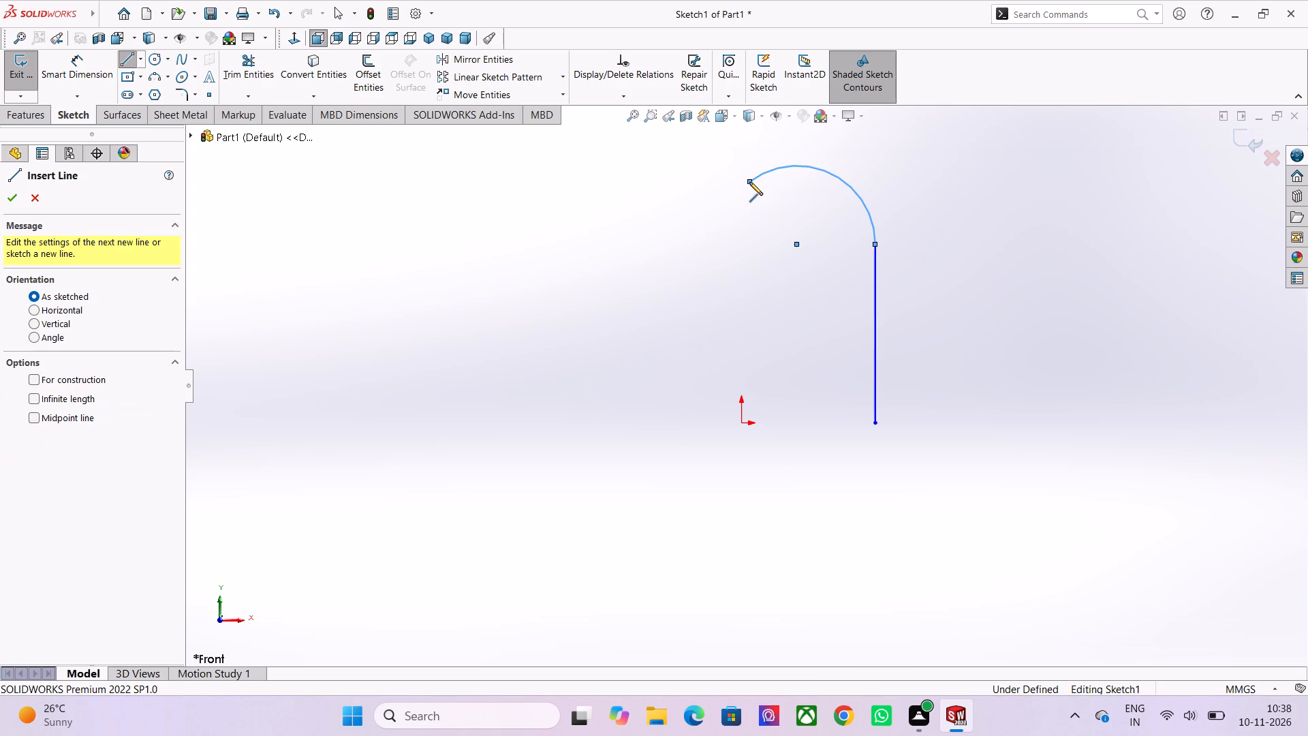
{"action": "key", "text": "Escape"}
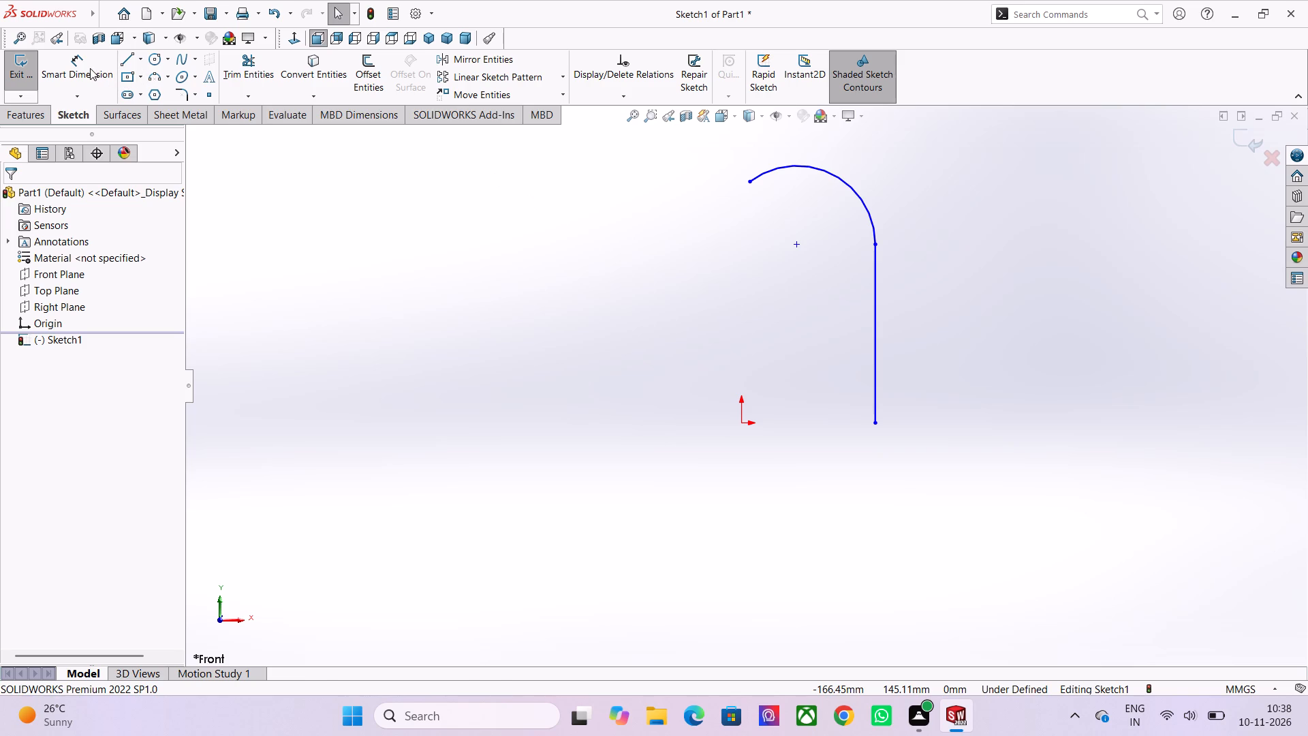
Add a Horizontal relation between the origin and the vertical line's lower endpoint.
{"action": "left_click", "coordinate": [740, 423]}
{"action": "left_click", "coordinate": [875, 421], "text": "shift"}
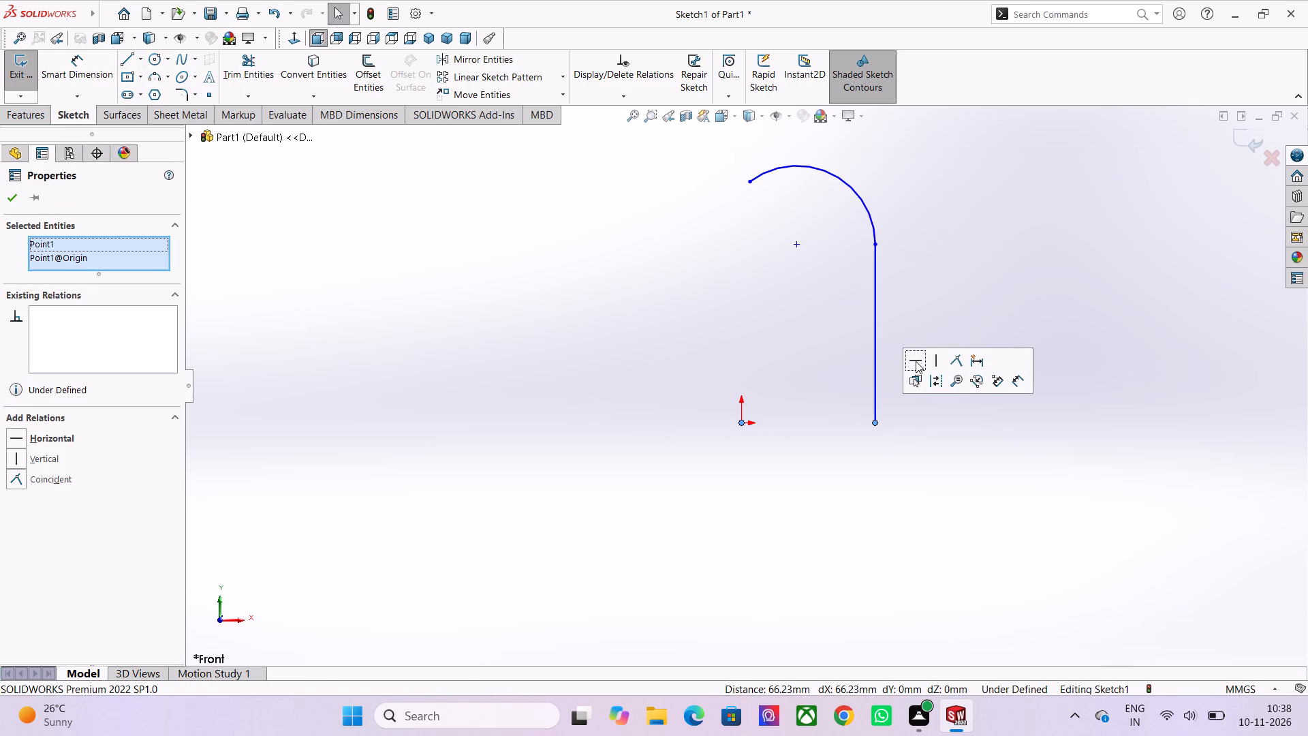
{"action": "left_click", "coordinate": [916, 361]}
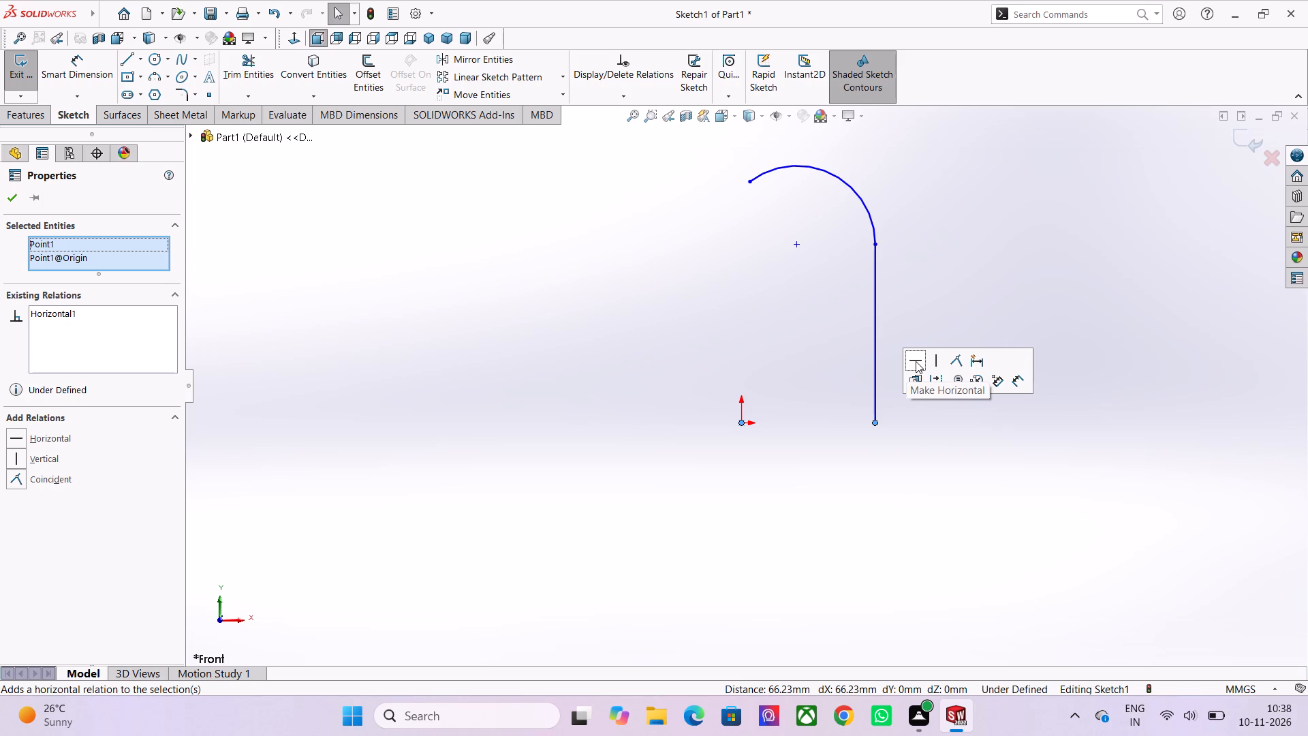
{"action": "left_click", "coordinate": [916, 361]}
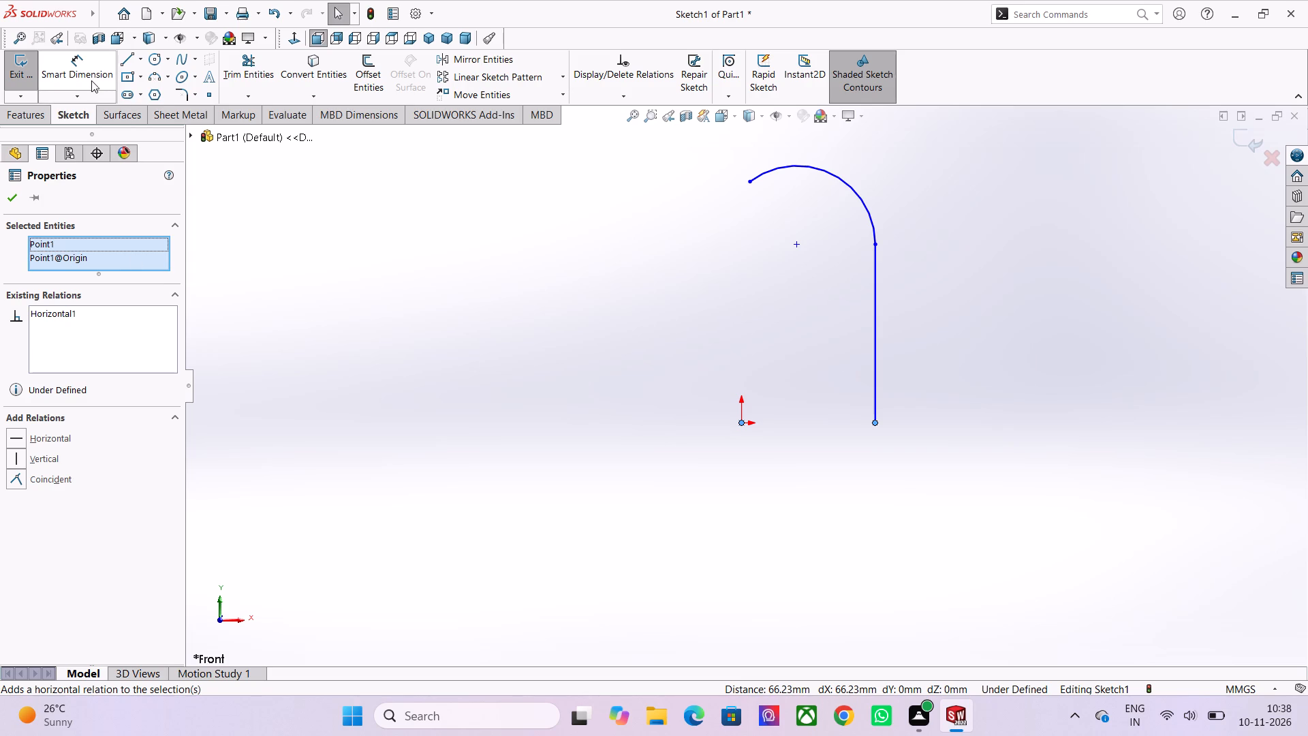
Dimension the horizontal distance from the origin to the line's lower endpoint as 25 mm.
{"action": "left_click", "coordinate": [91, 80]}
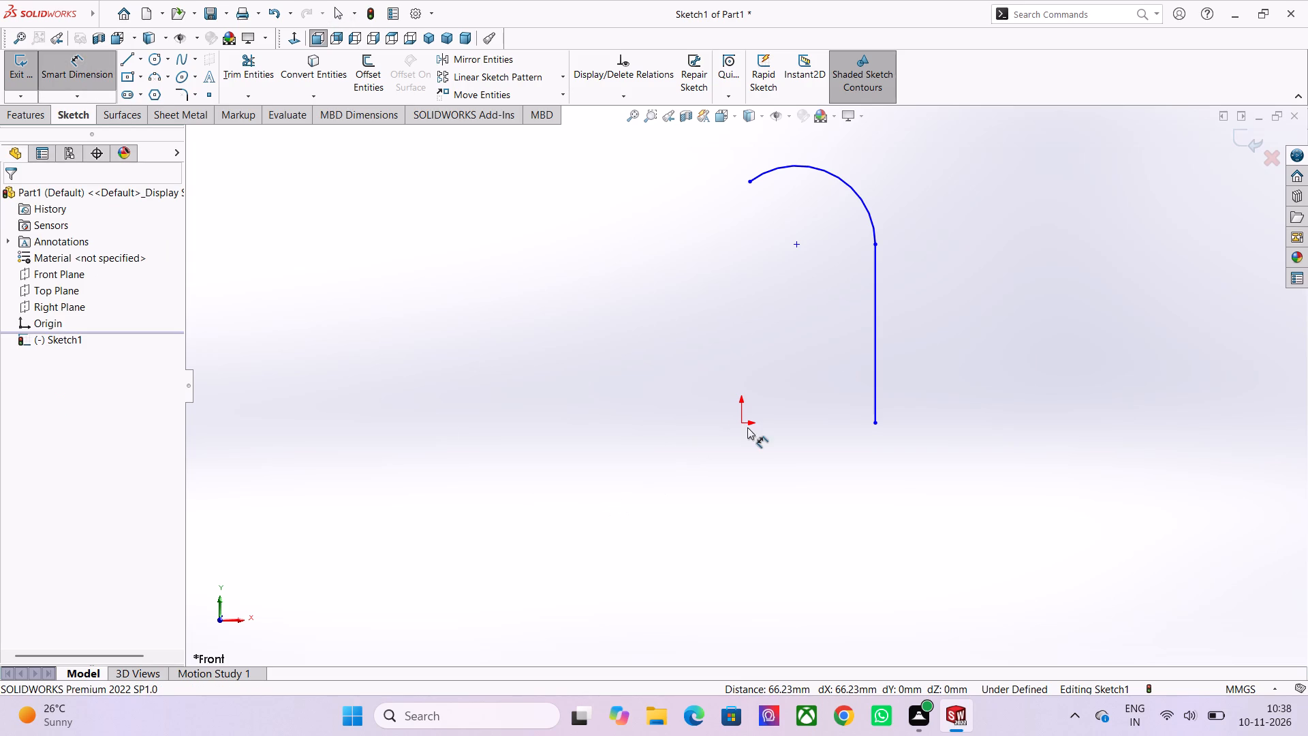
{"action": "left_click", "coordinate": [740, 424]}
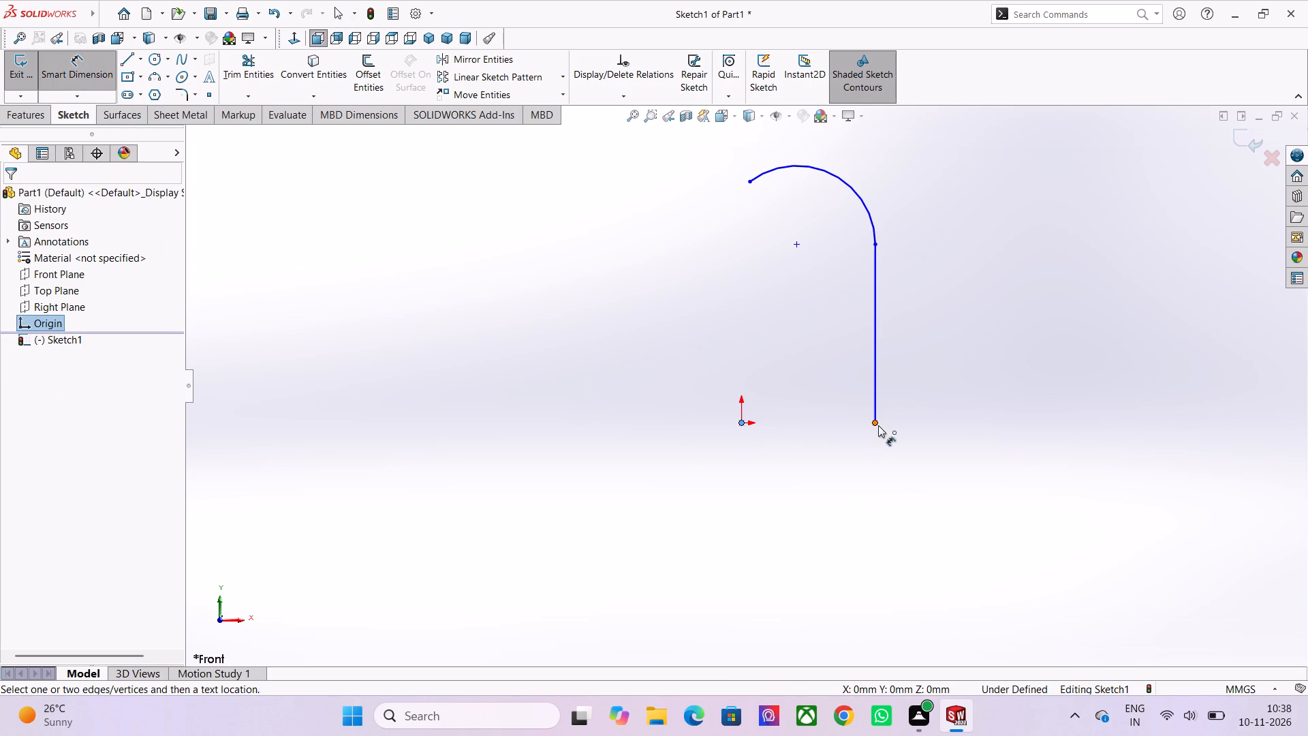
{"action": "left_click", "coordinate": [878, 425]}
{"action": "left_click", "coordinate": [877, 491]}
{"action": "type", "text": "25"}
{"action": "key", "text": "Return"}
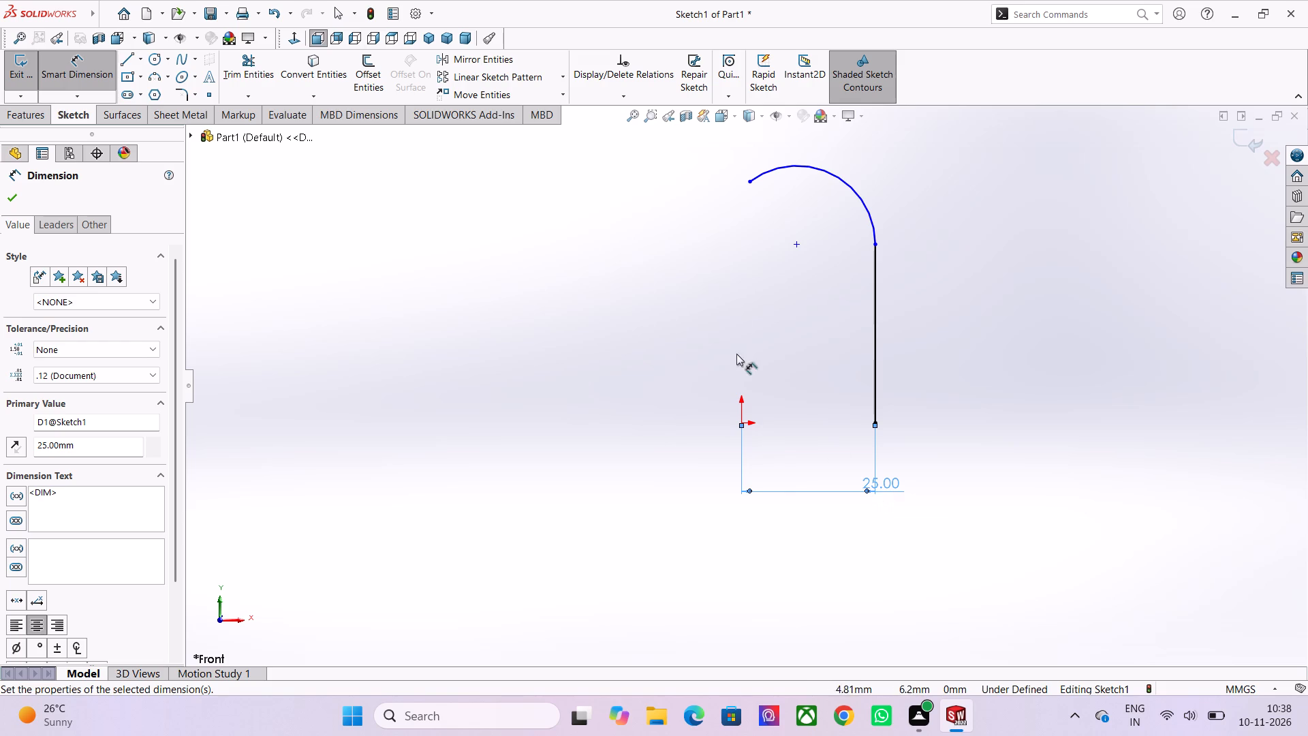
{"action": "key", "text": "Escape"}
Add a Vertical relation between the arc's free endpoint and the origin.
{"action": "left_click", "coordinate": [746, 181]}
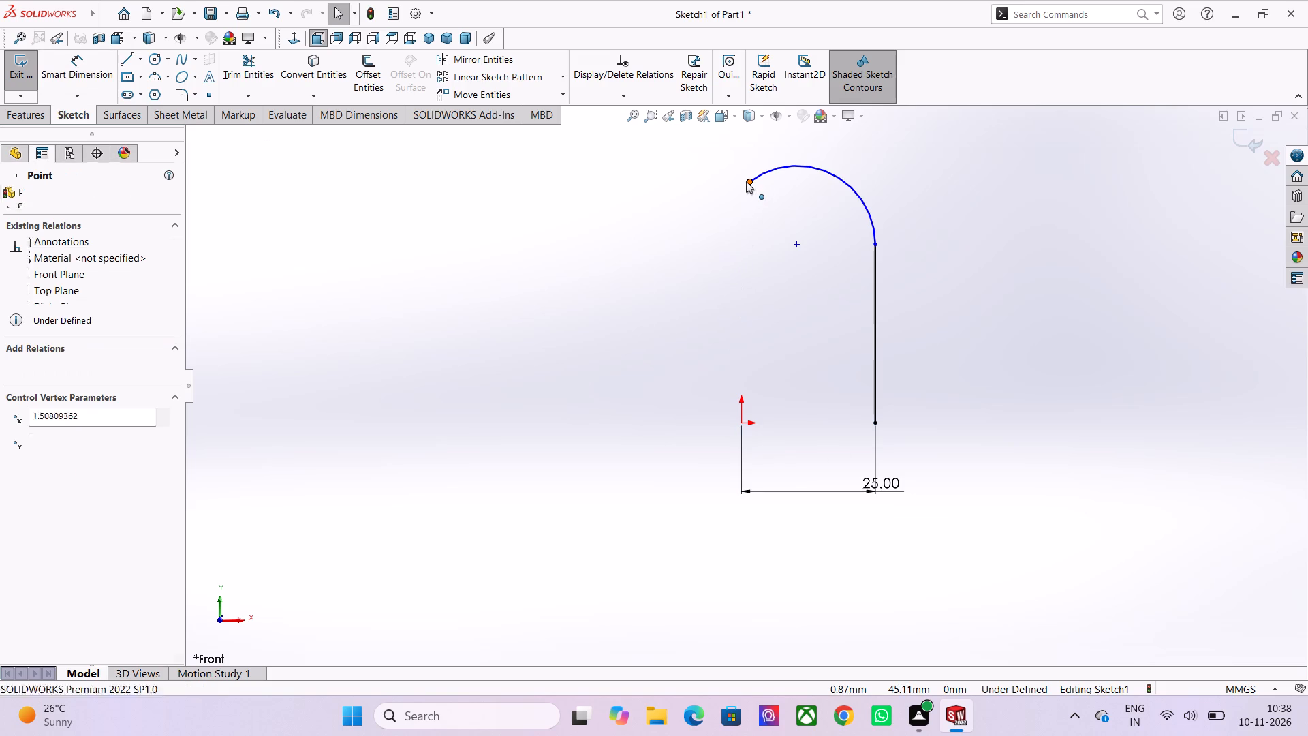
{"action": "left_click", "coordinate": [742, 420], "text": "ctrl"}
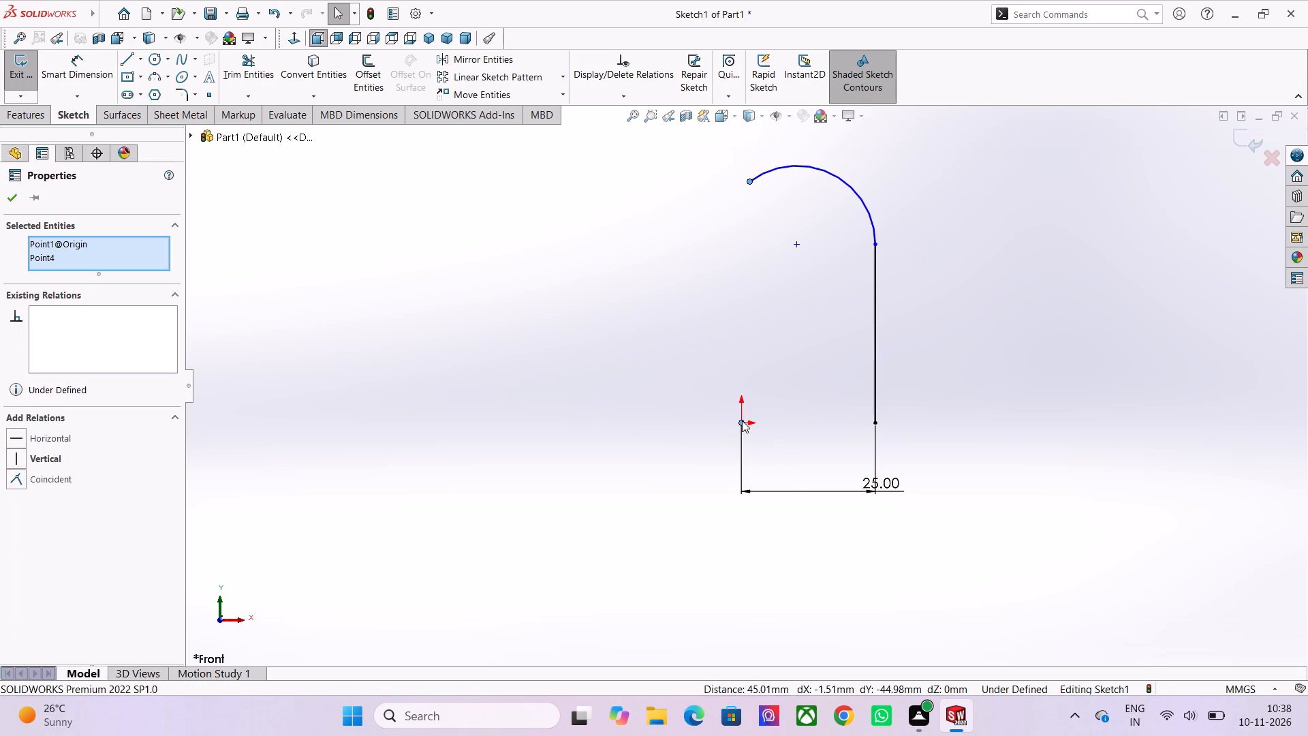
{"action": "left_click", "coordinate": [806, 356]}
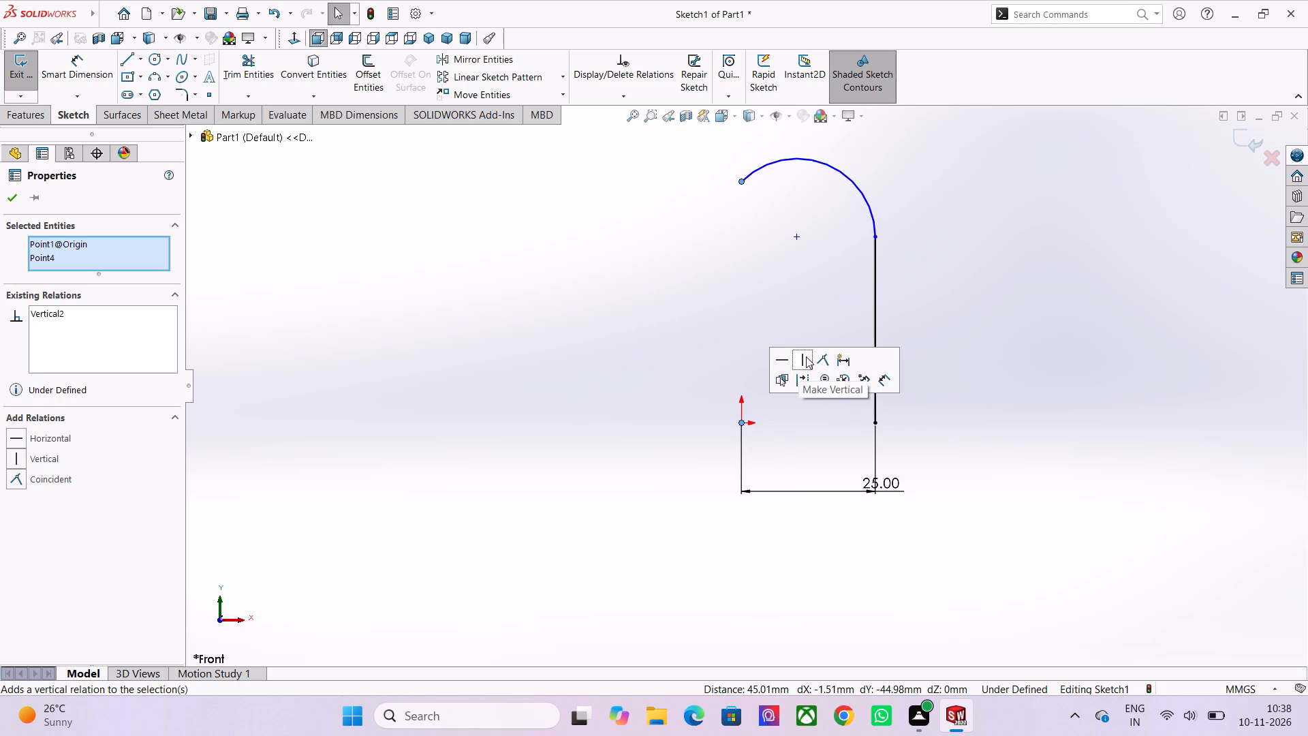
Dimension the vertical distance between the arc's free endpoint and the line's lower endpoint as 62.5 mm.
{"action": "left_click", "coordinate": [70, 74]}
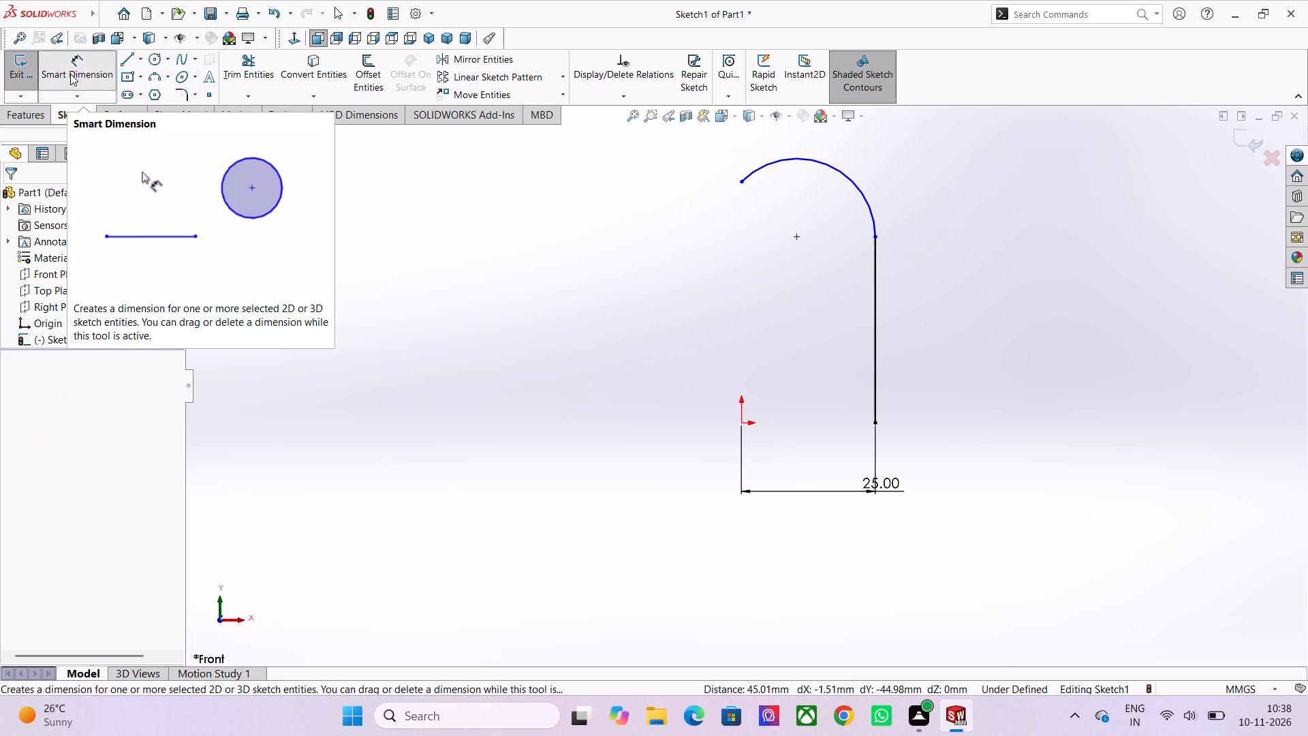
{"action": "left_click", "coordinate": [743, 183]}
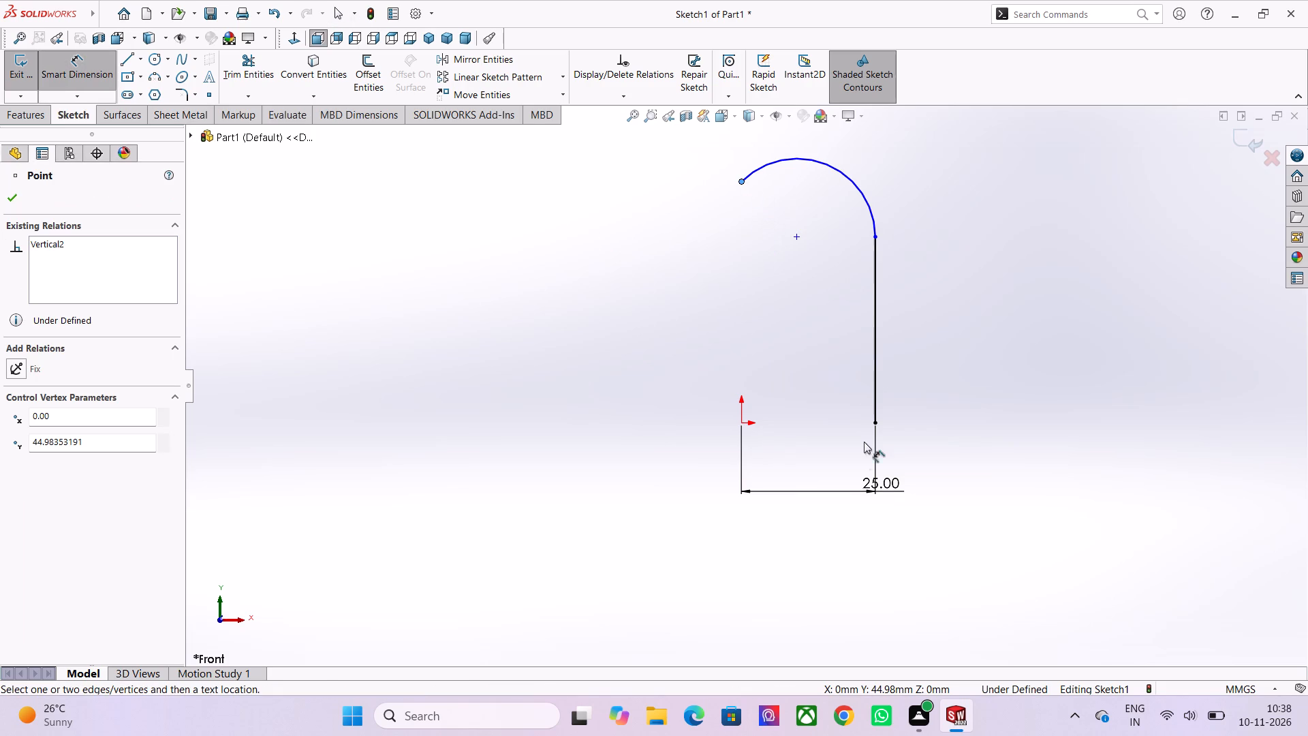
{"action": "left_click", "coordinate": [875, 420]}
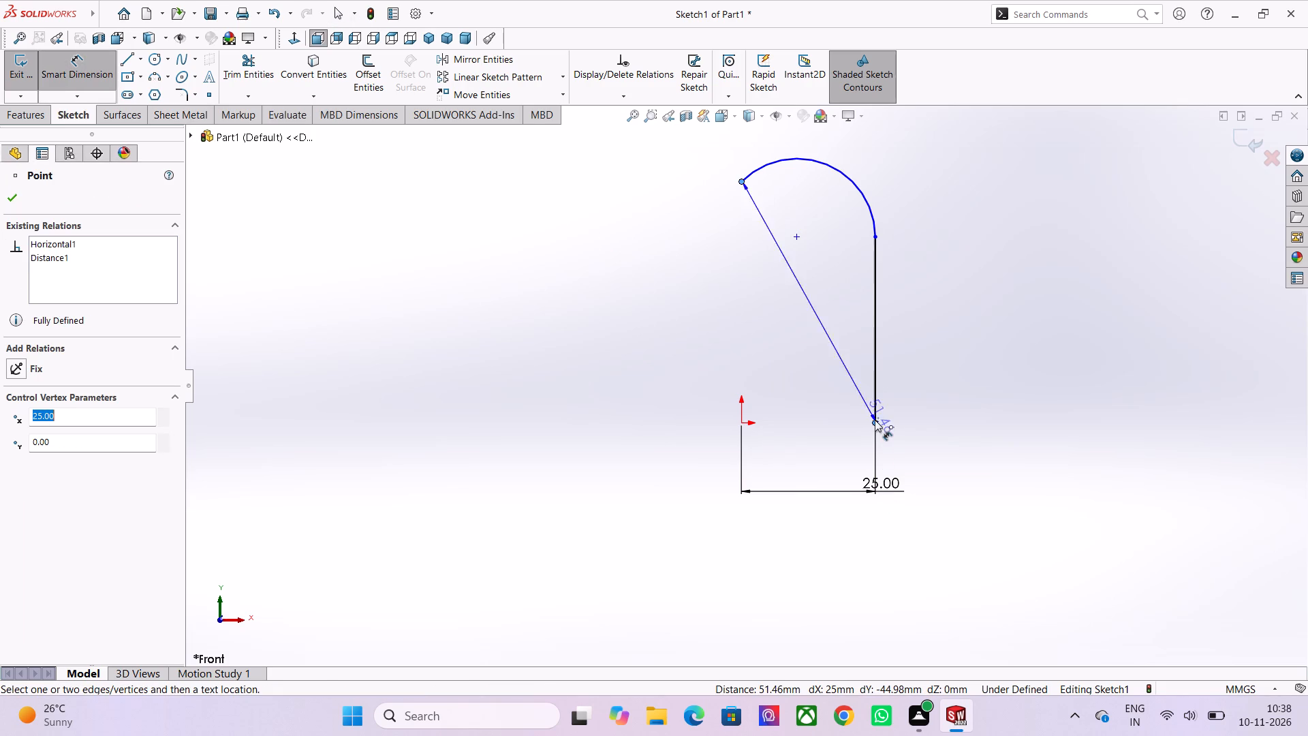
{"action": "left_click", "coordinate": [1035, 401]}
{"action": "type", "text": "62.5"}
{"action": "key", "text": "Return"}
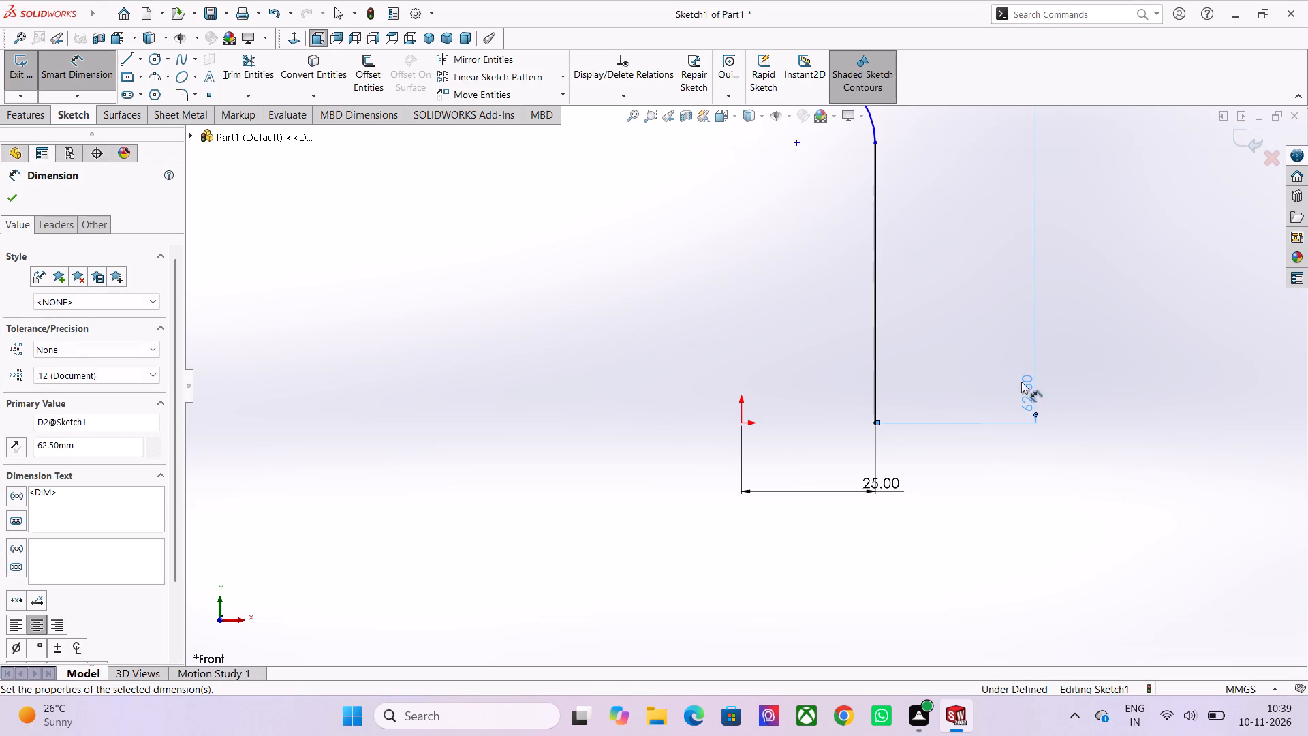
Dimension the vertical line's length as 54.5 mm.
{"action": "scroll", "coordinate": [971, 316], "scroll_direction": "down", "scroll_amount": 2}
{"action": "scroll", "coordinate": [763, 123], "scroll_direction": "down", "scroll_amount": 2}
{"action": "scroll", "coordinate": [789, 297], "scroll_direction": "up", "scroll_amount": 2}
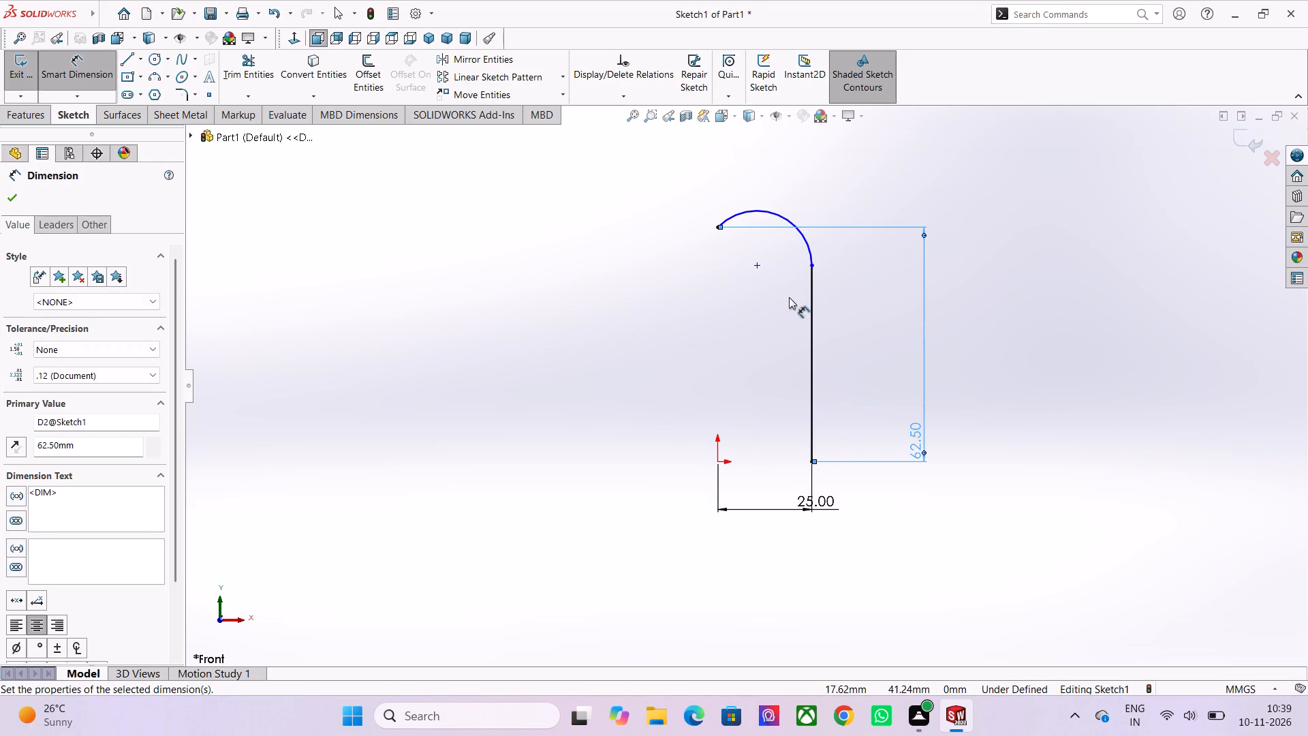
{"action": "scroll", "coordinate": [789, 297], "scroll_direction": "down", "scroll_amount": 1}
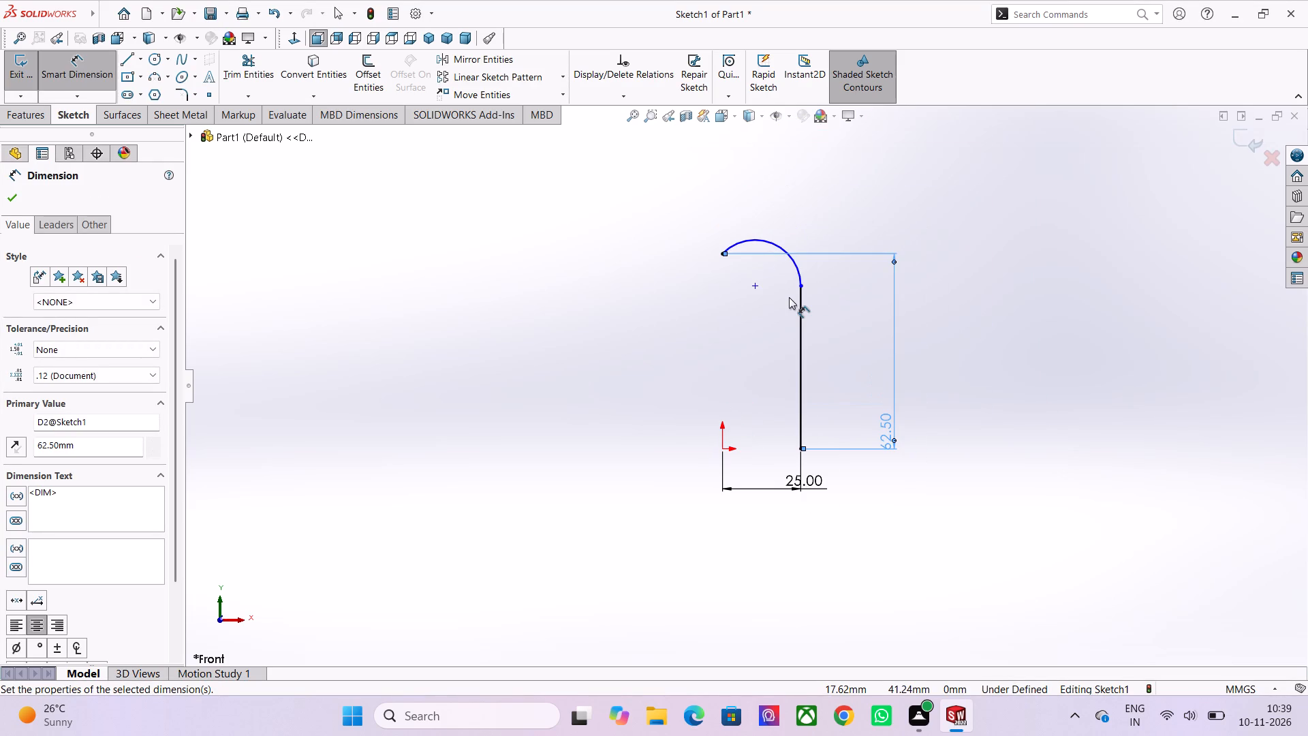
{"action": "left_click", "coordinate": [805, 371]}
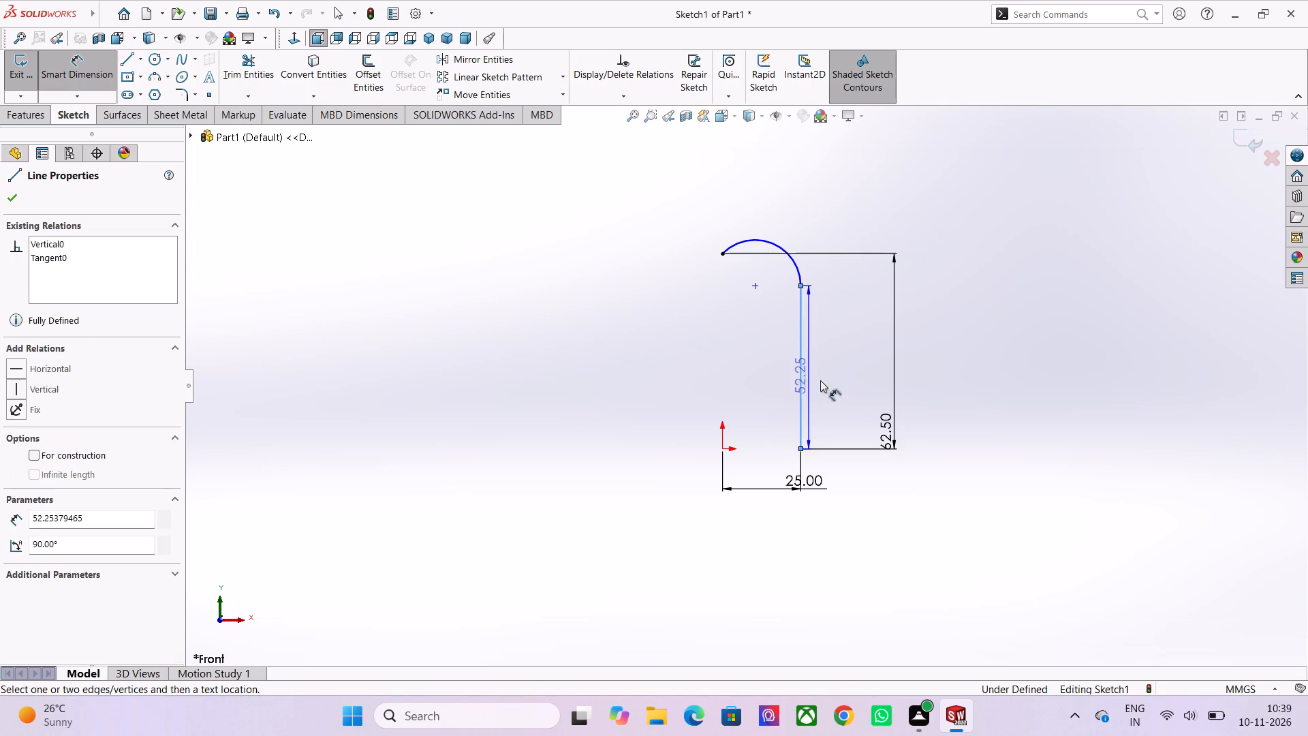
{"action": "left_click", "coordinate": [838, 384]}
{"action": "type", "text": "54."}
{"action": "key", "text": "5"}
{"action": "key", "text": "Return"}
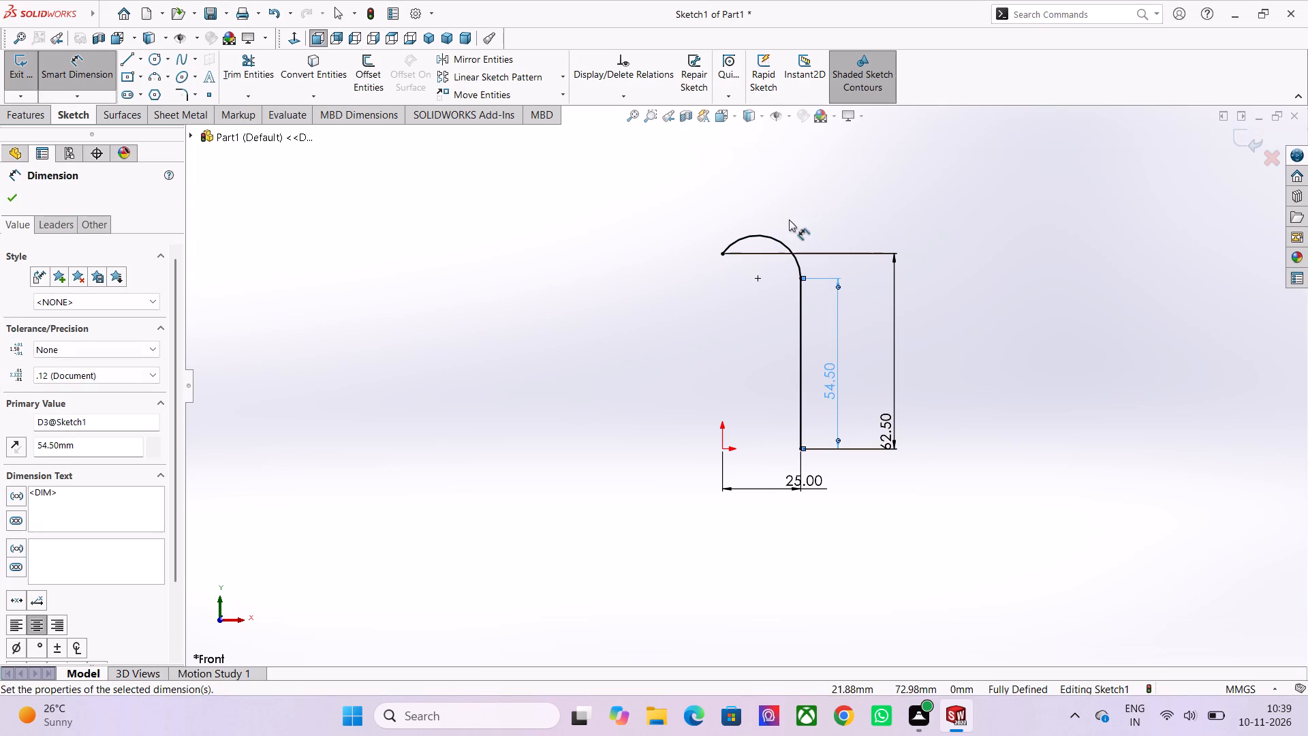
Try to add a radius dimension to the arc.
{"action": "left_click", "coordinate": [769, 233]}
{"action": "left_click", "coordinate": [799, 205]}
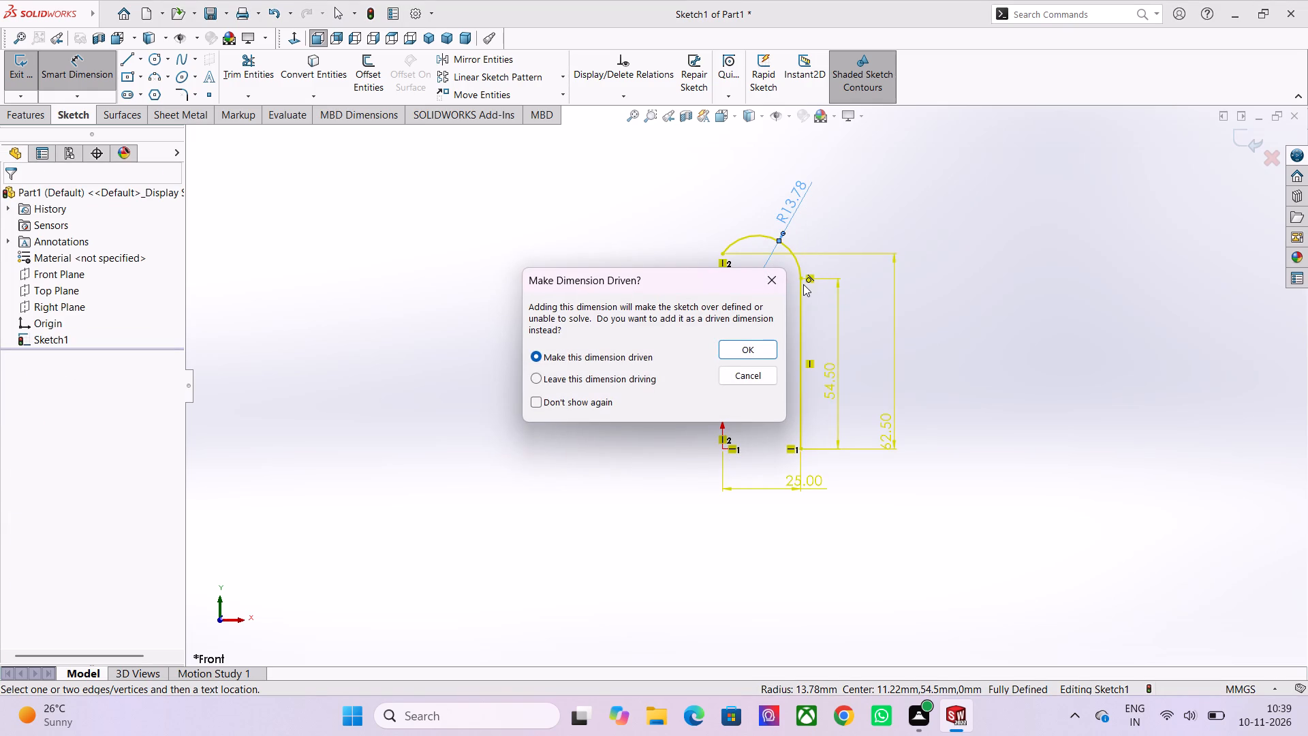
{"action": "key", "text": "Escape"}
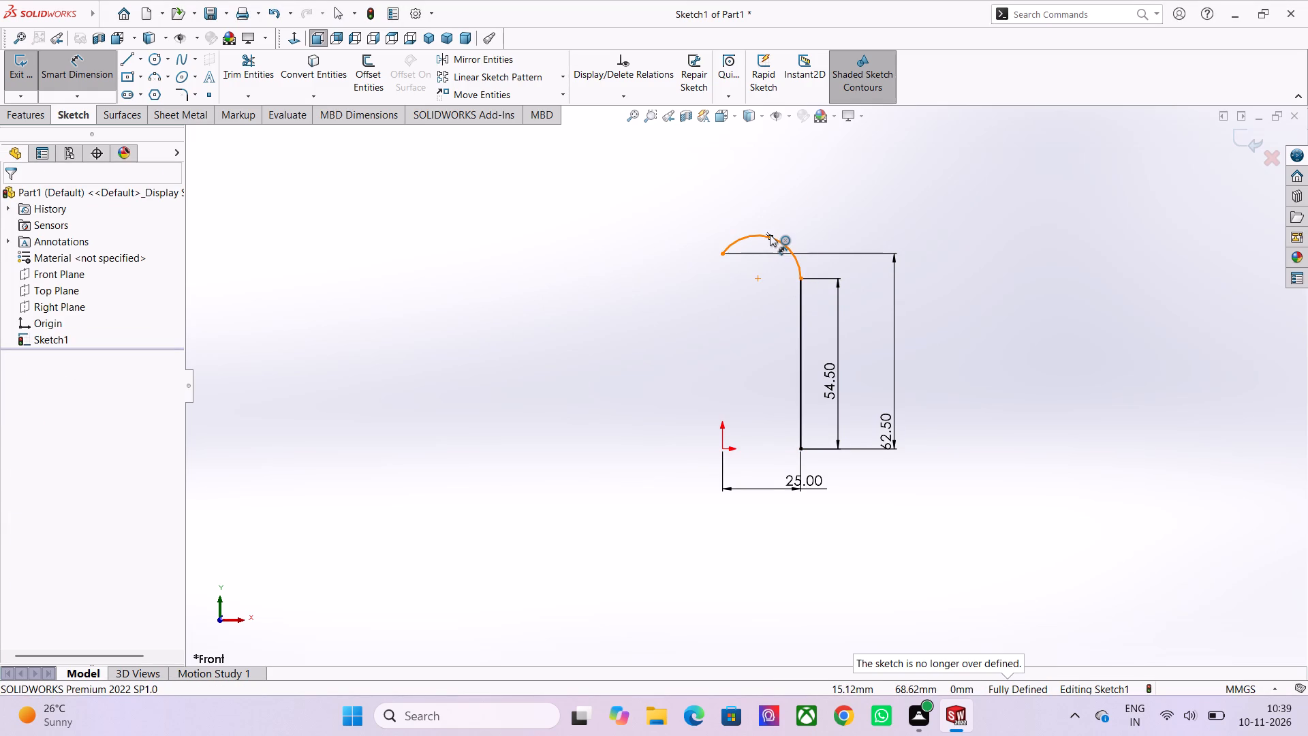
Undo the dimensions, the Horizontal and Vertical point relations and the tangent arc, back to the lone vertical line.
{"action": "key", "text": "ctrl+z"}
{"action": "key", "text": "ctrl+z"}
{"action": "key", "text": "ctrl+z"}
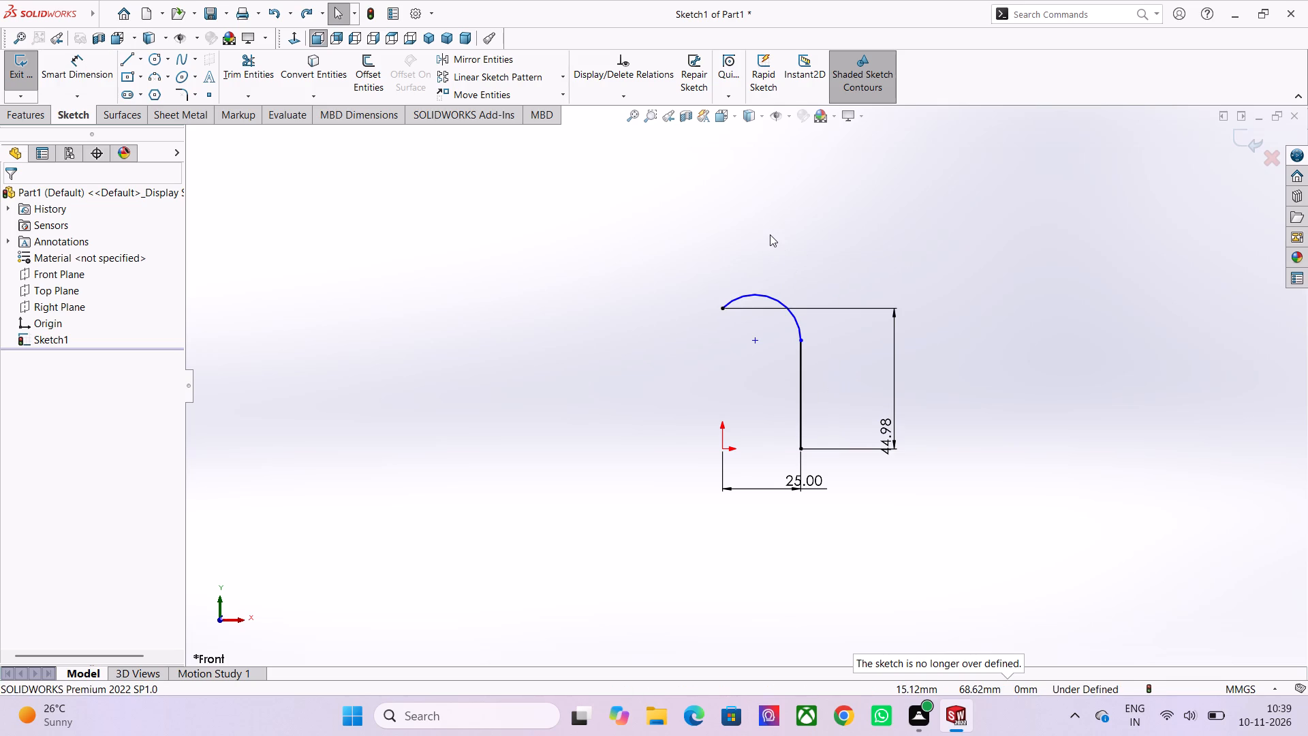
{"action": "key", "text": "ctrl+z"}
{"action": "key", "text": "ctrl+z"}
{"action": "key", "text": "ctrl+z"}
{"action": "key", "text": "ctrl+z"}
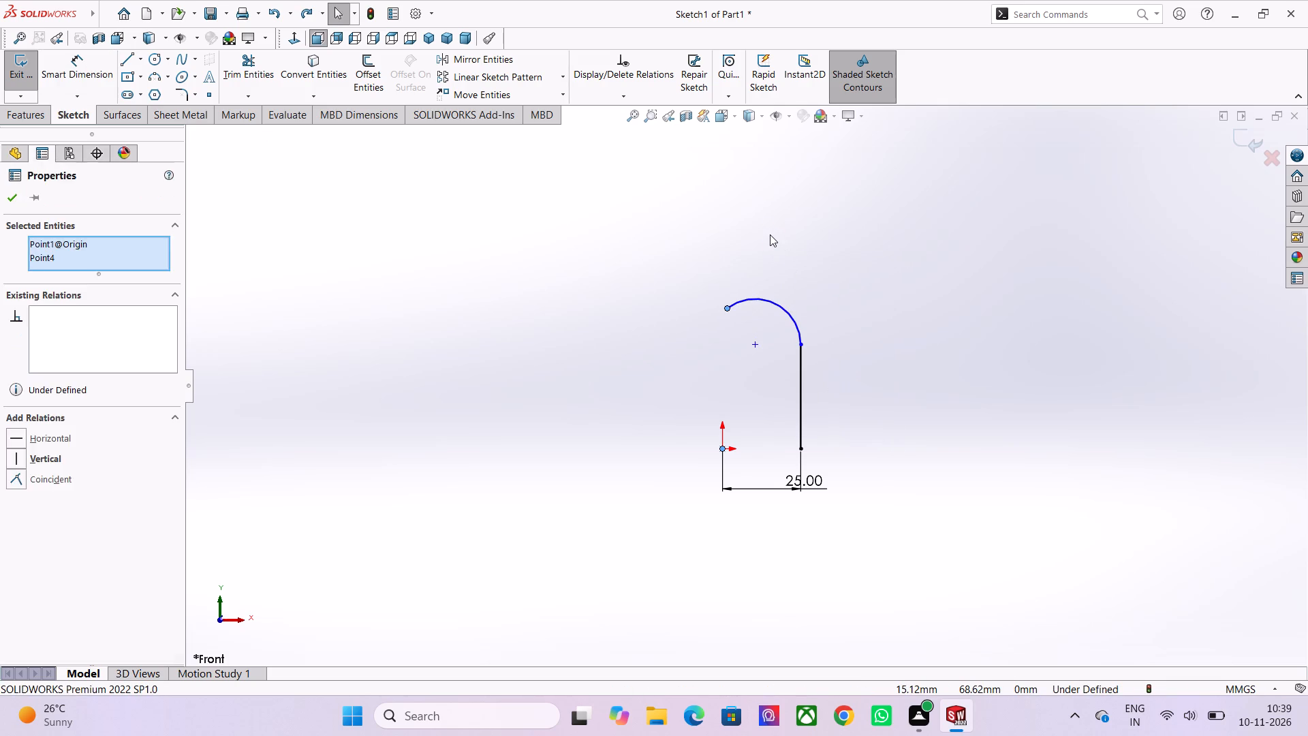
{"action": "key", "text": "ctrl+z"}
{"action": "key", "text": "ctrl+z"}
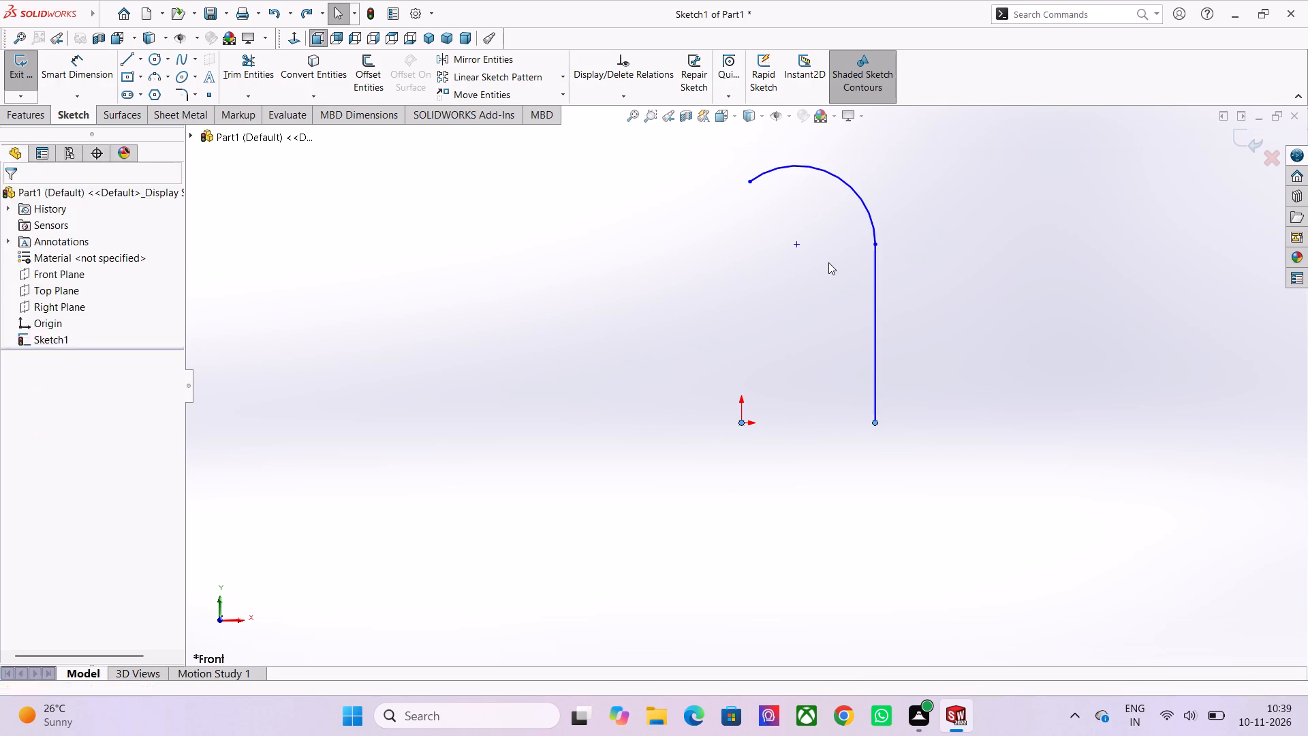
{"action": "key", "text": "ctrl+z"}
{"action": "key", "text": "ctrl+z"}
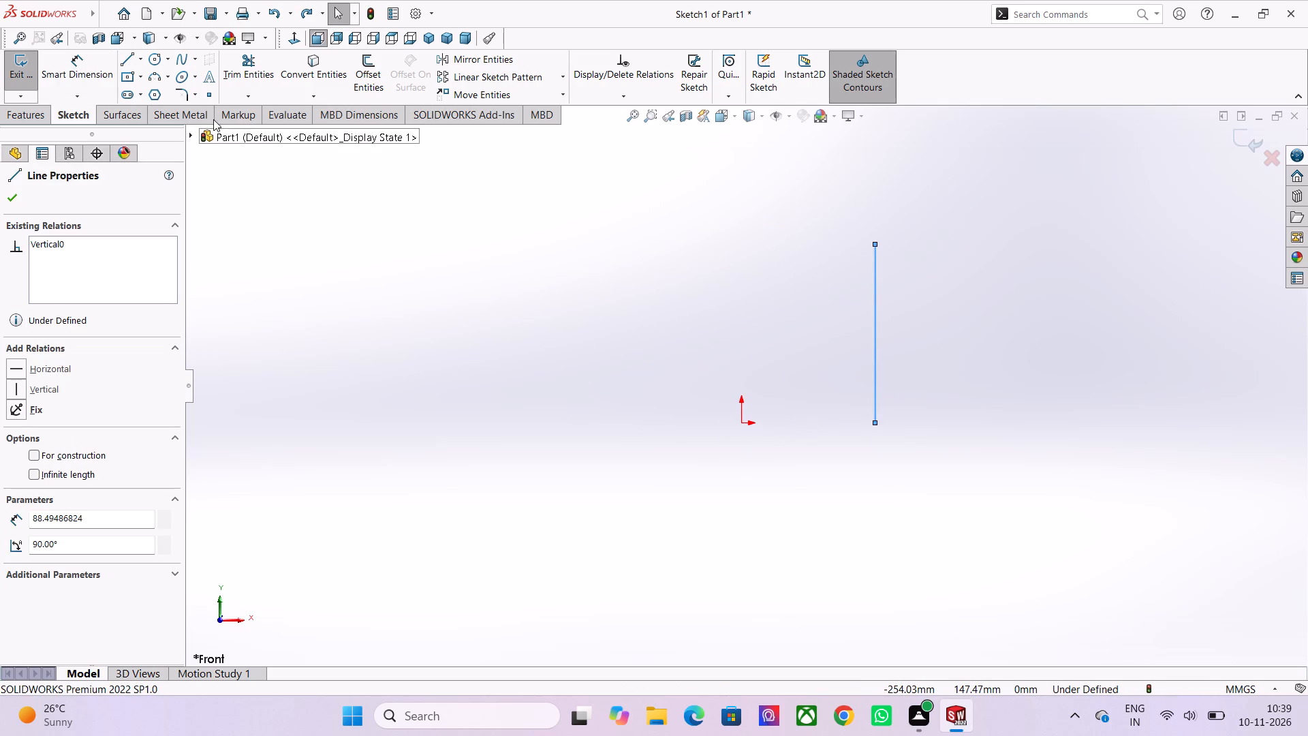
Sketch a 3 Point Arc of about 42 mm radius from the vertical line's upper endpoint, bulging upward toward the origin side.
{"action": "left_click", "coordinate": [170, 77]}
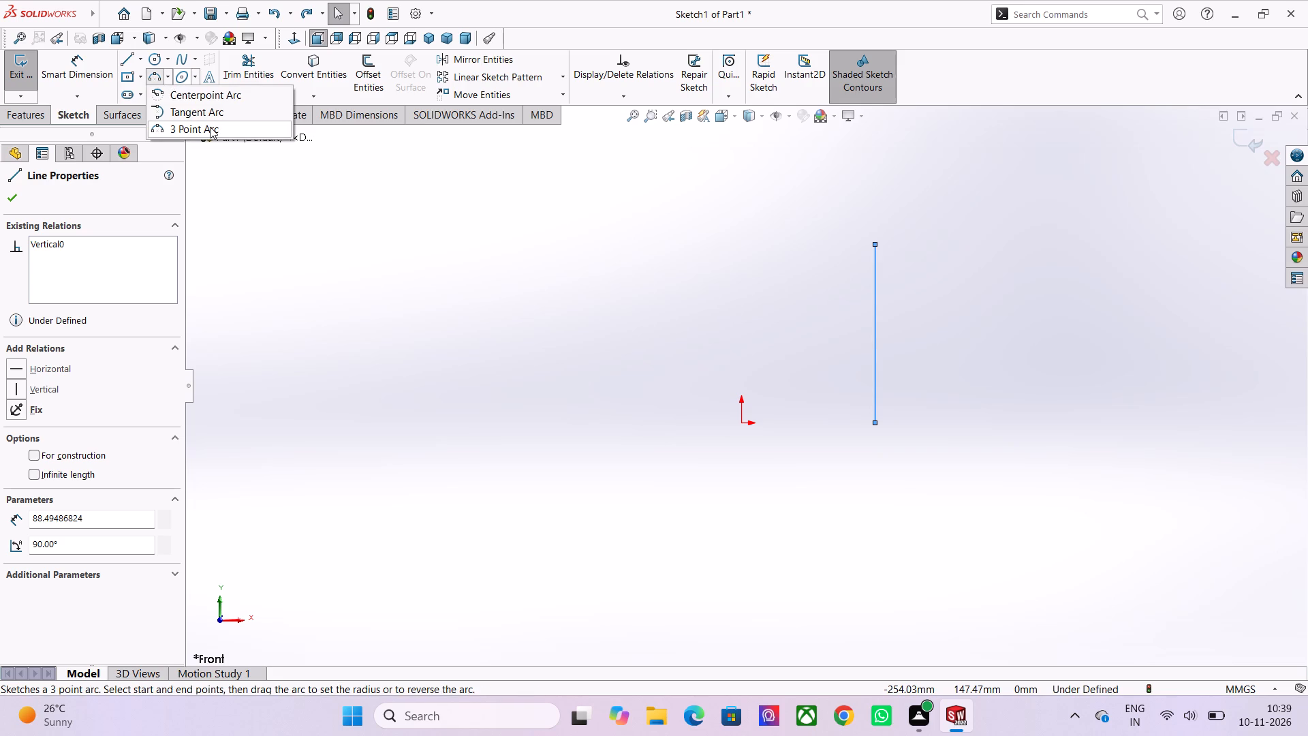
{"action": "left_click", "coordinate": [210, 127]}
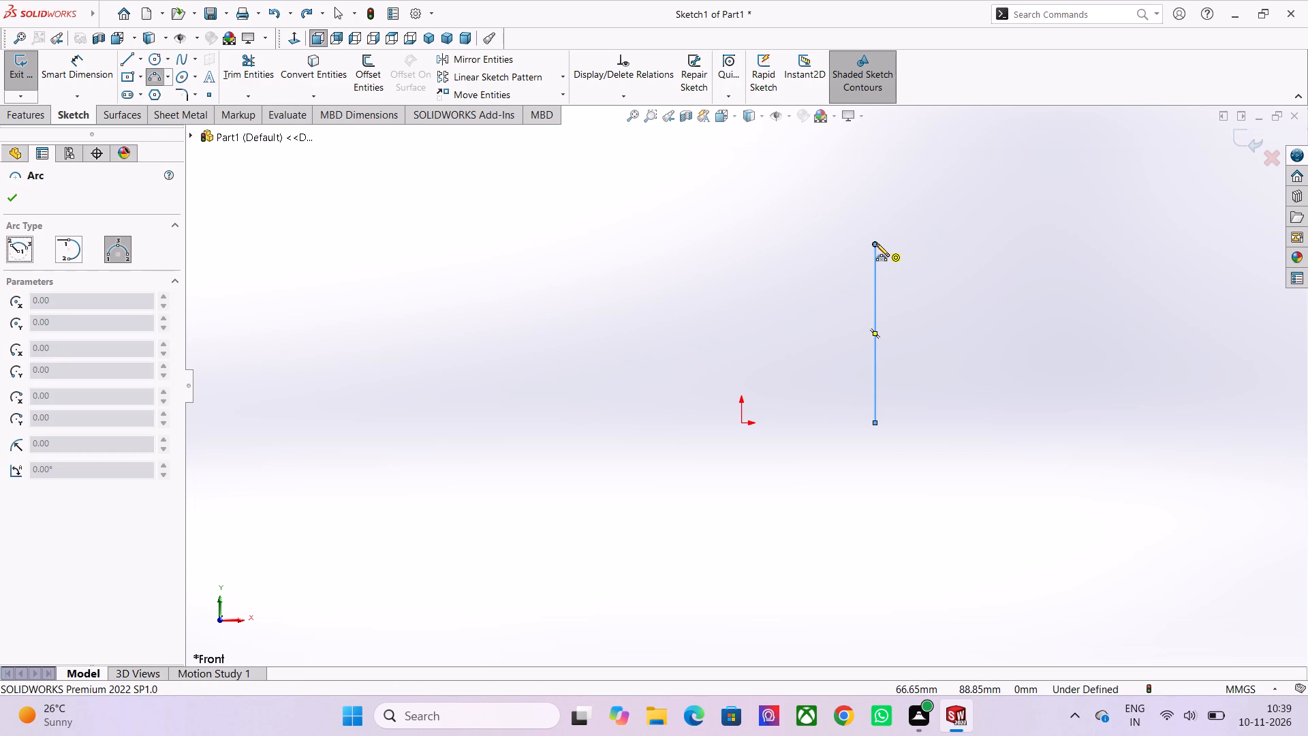
{"action": "left_click", "coordinate": [876, 243]}
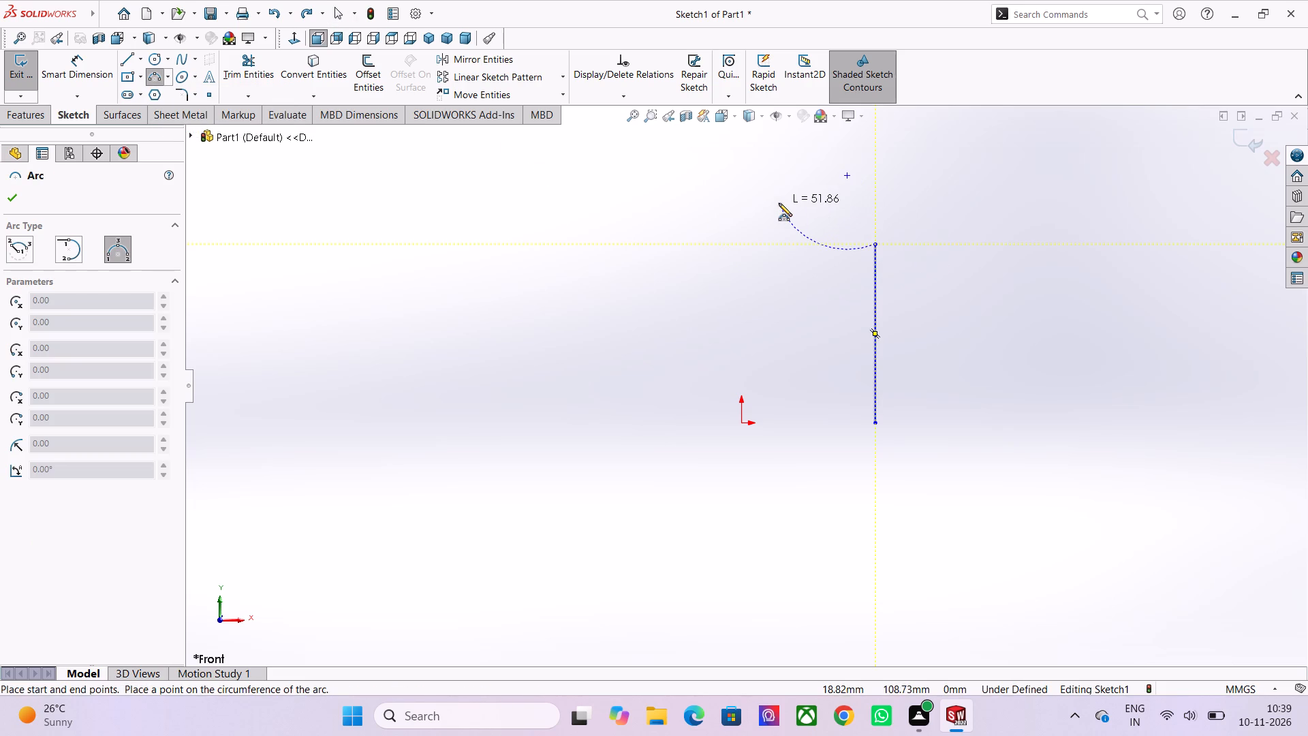
{"action": "left_click", "coordinate": [779, 203]}
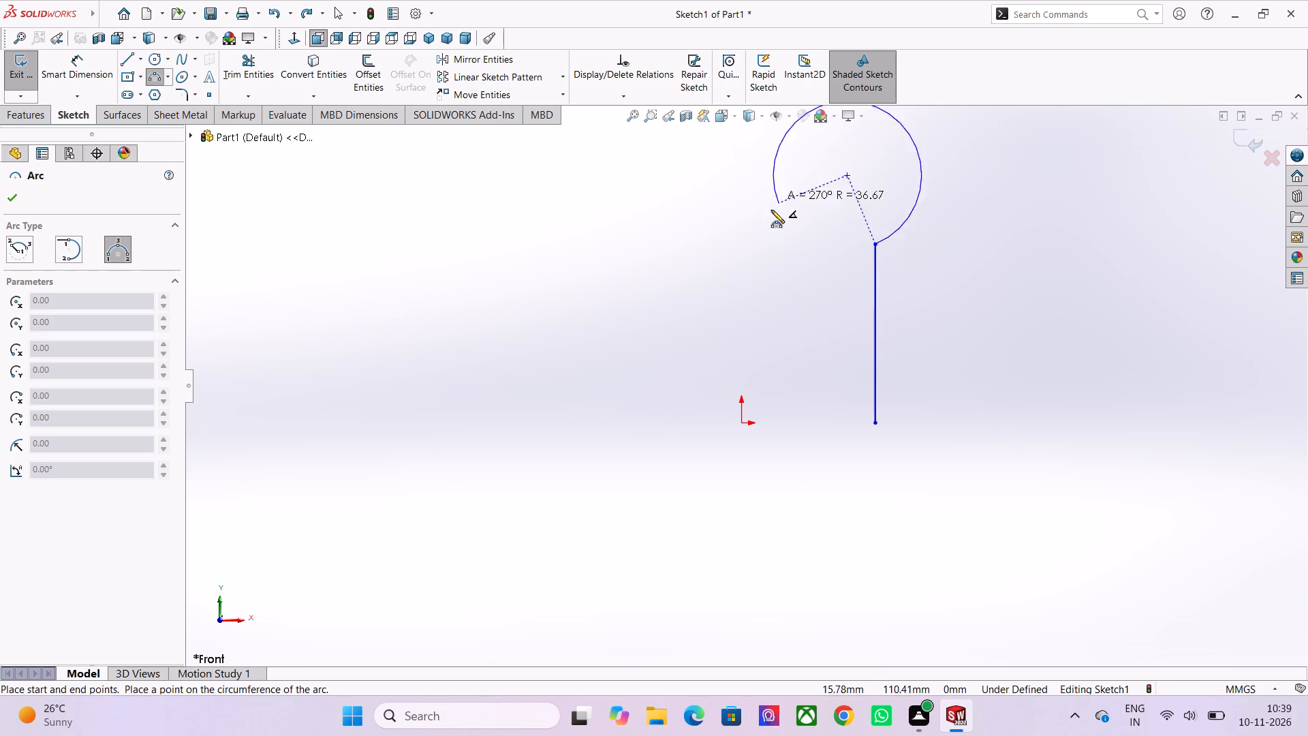
{"action": "scroll", "coordinate": [824, 219], "scroll_direction": "up", "scroll_amount": 2}
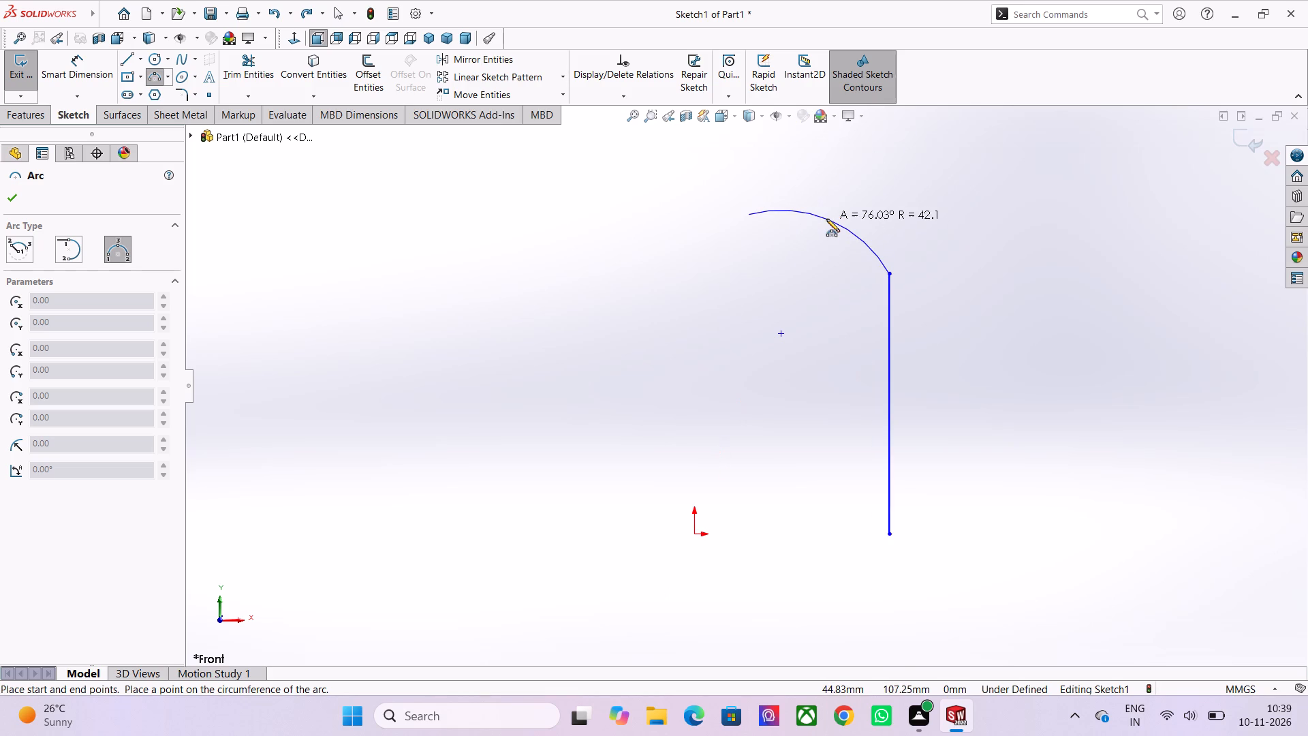
{"action": "left_click", "coordinate": [826, 219]}
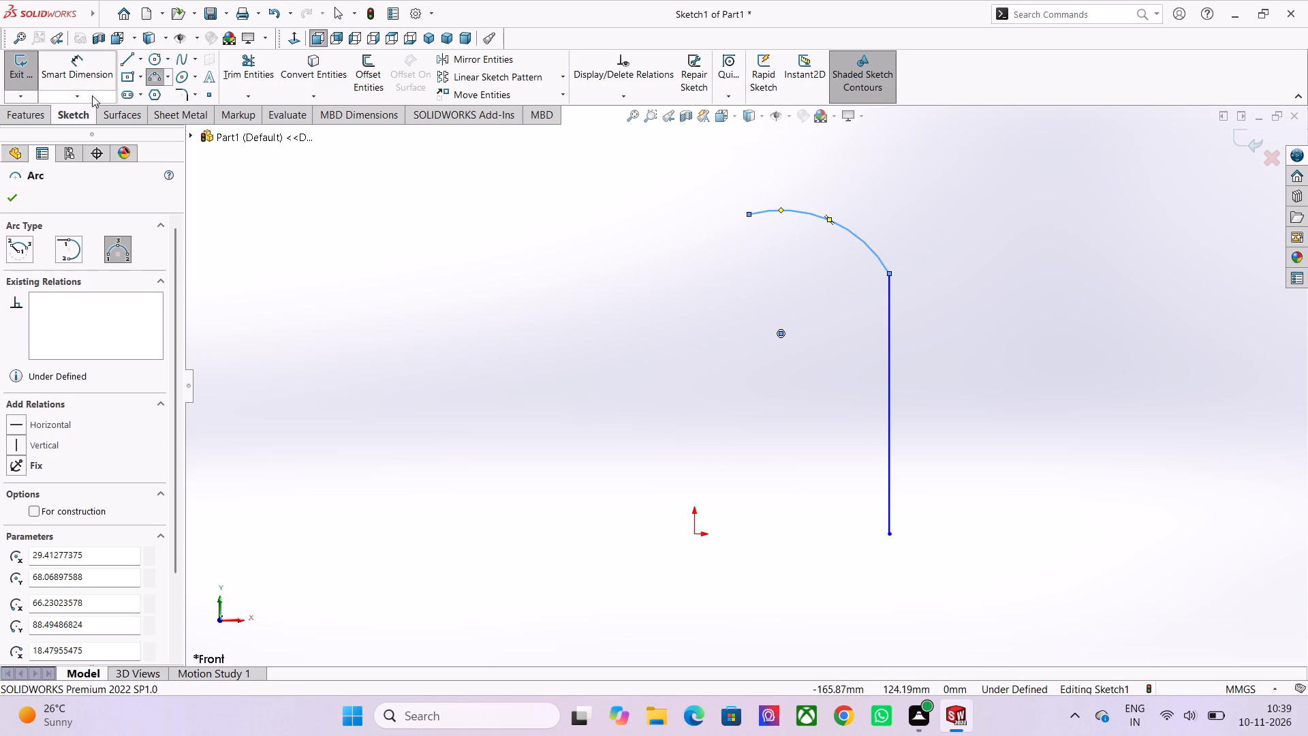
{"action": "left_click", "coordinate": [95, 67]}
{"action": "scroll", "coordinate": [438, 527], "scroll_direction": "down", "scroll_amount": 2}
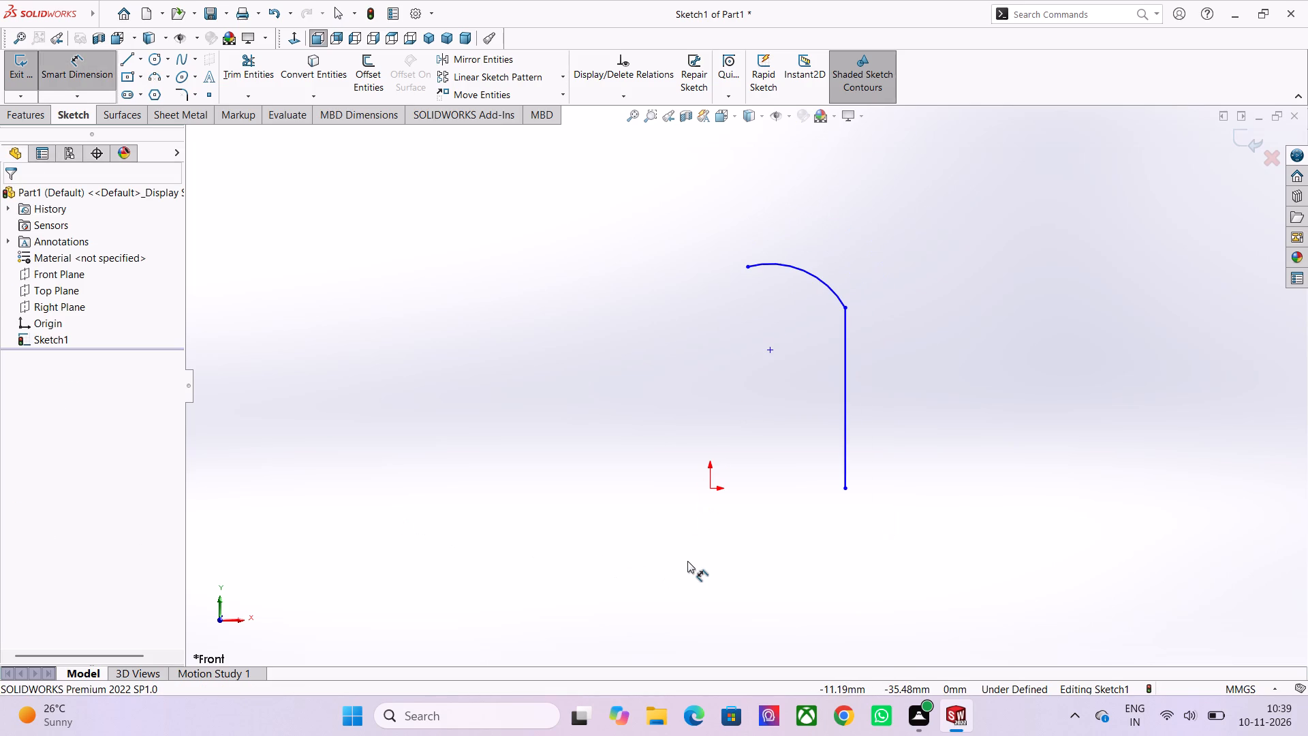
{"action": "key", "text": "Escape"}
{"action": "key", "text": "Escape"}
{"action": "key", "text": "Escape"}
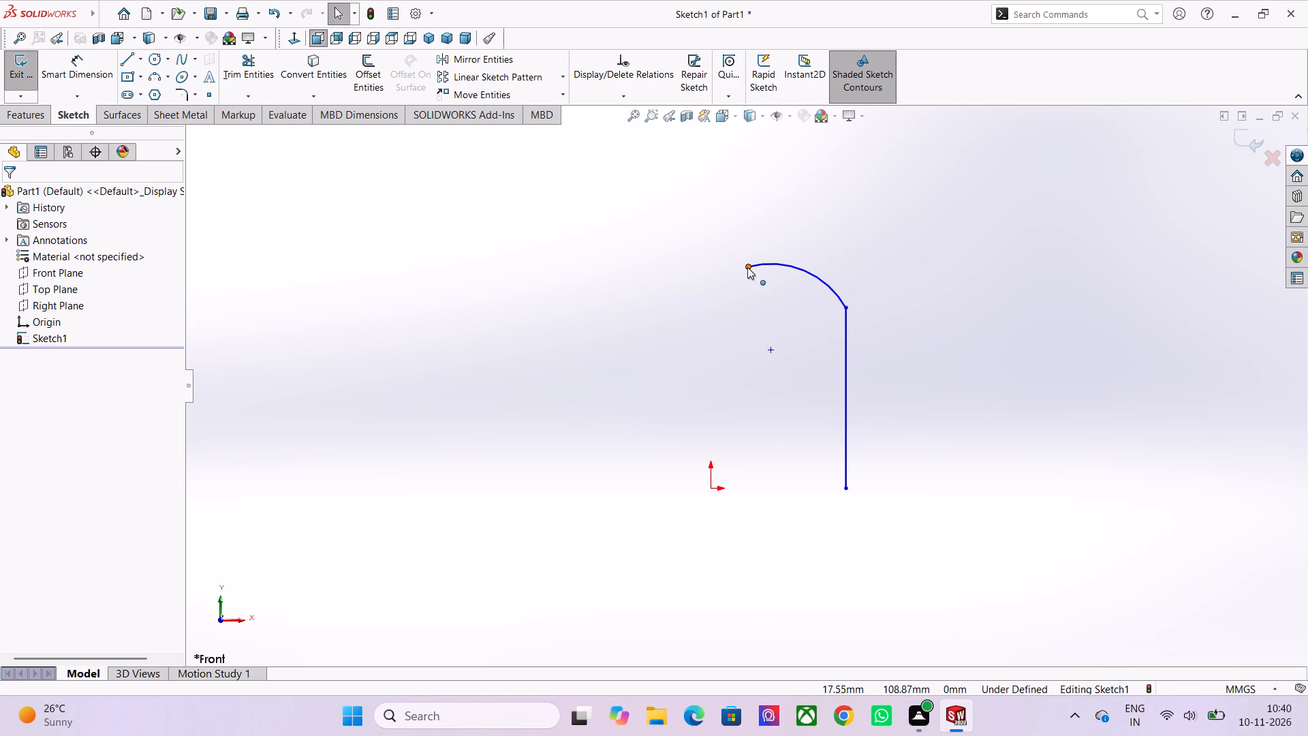
Add a Vertical relation between the arc's free endpoint and the origin.
{"action": "left_click", "coordinate": [747, 267], "text": "ctrl"}
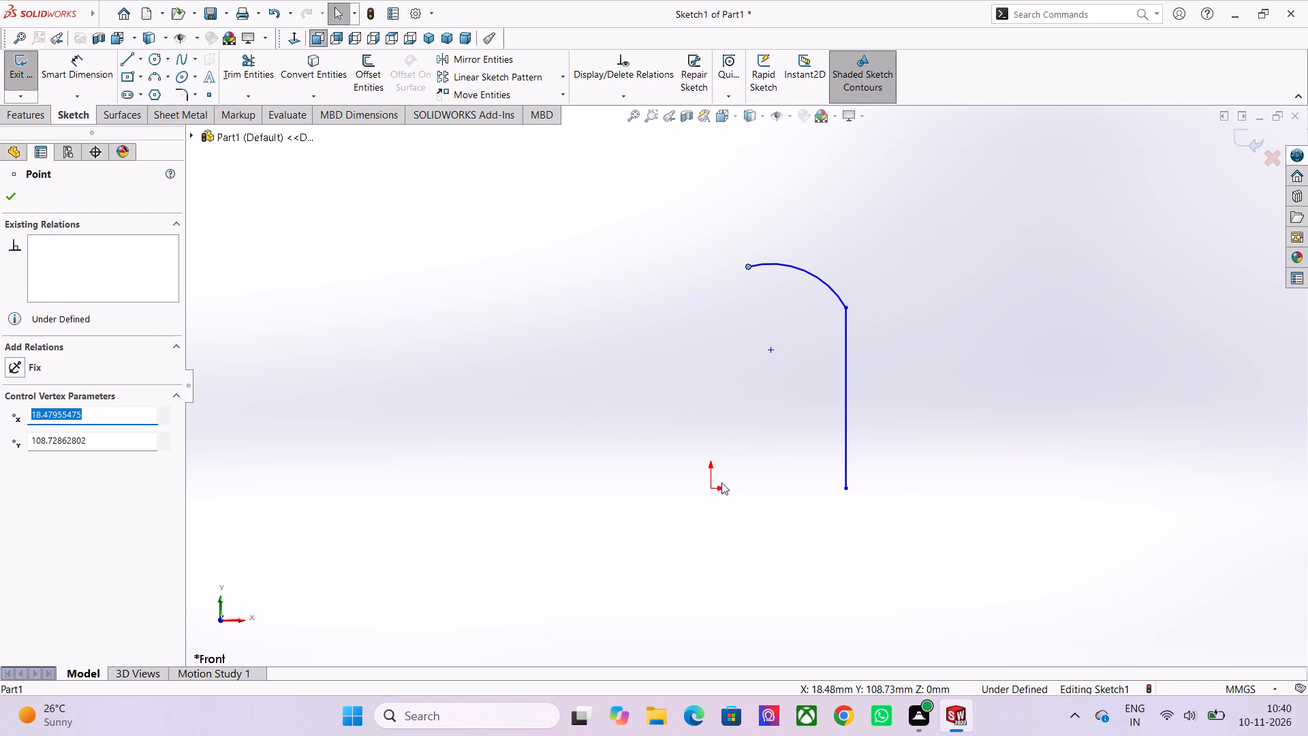
{"action": "left_click", "coordinate": [711, 491], "text": "ctrl"}
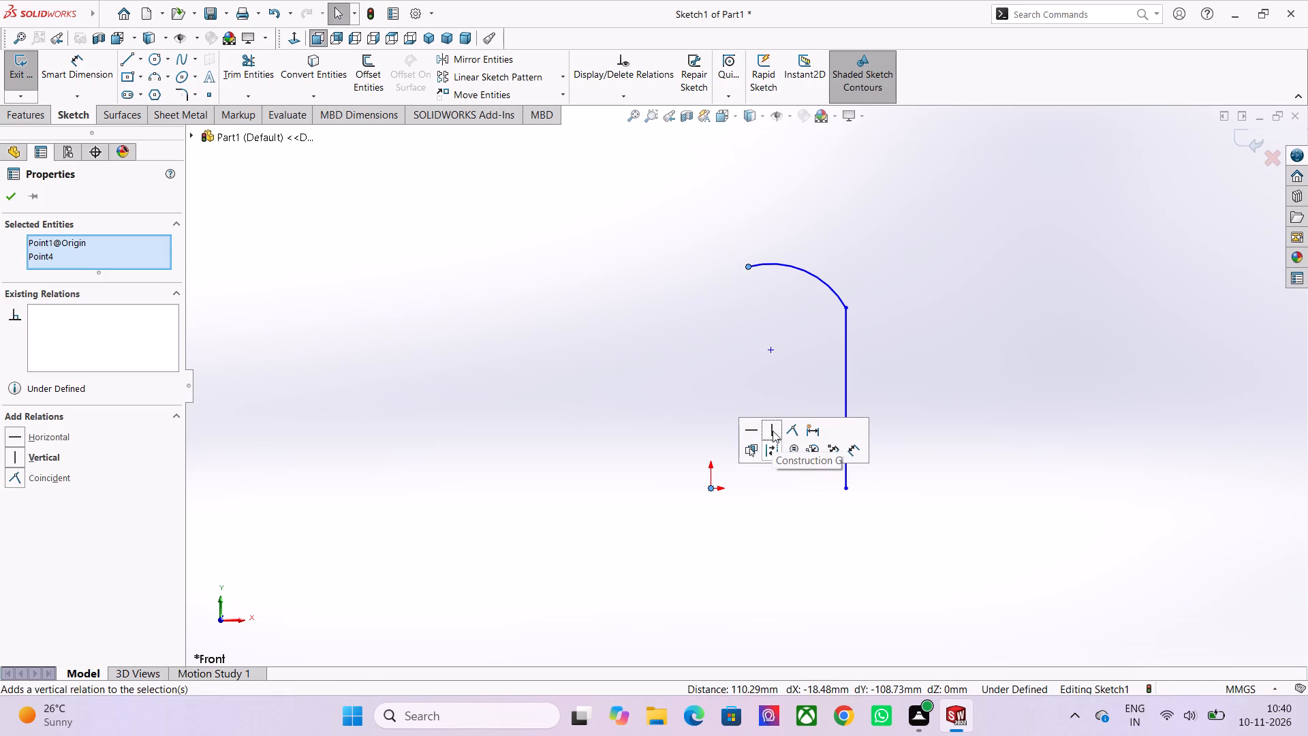
{"action": "left_click", "coordinate": [773, 428]}
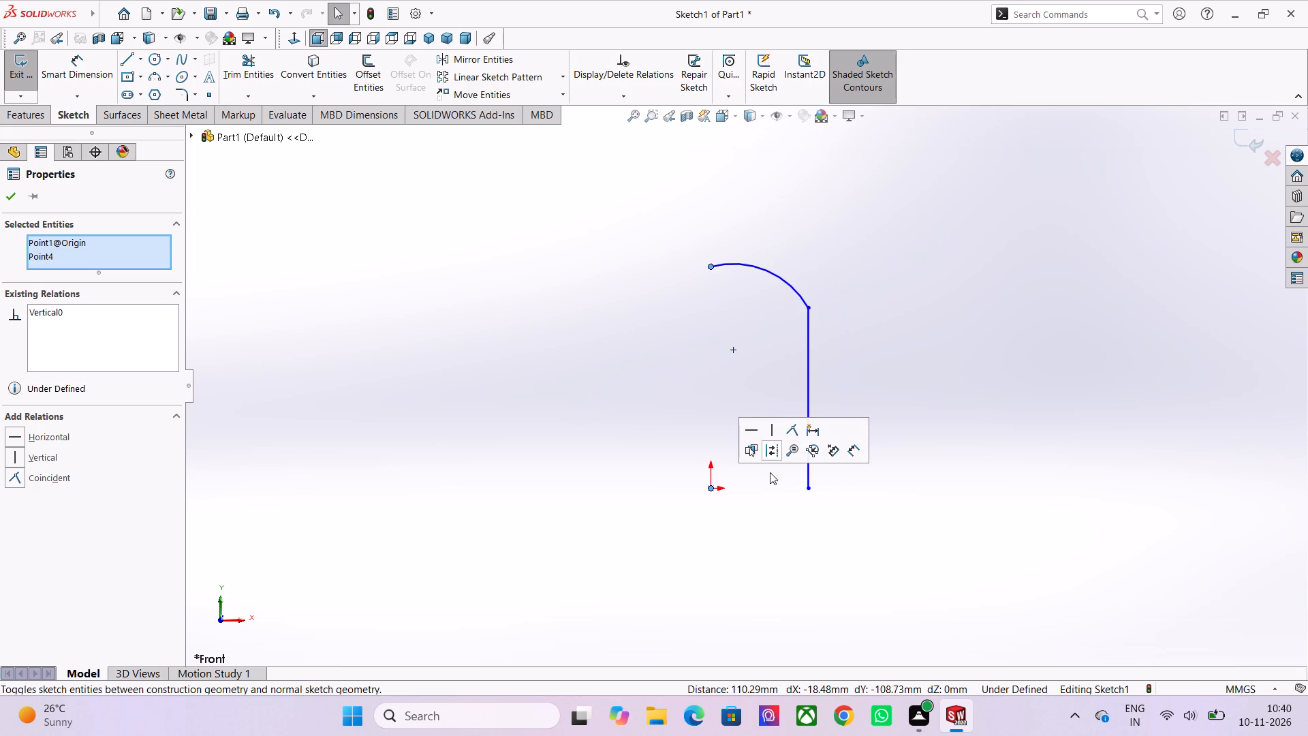
{"action": "key", "text": "Escape"}
{"action": "key", "text": "Escape"}
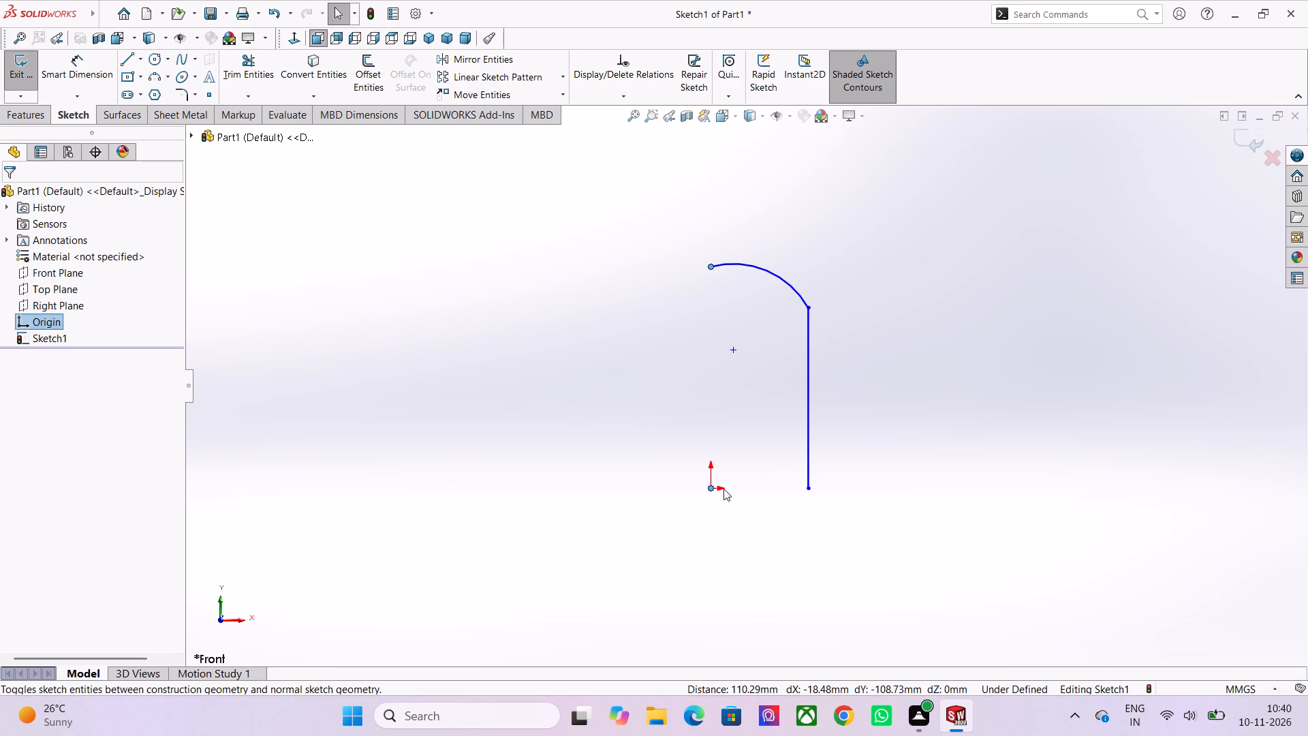
{"action": "key", "text": "Escape"}
Add a Horizontal relation between the origin and the vertical line's lower endpoint.
{"action": "left_click", "coordinate": [714, 489]}
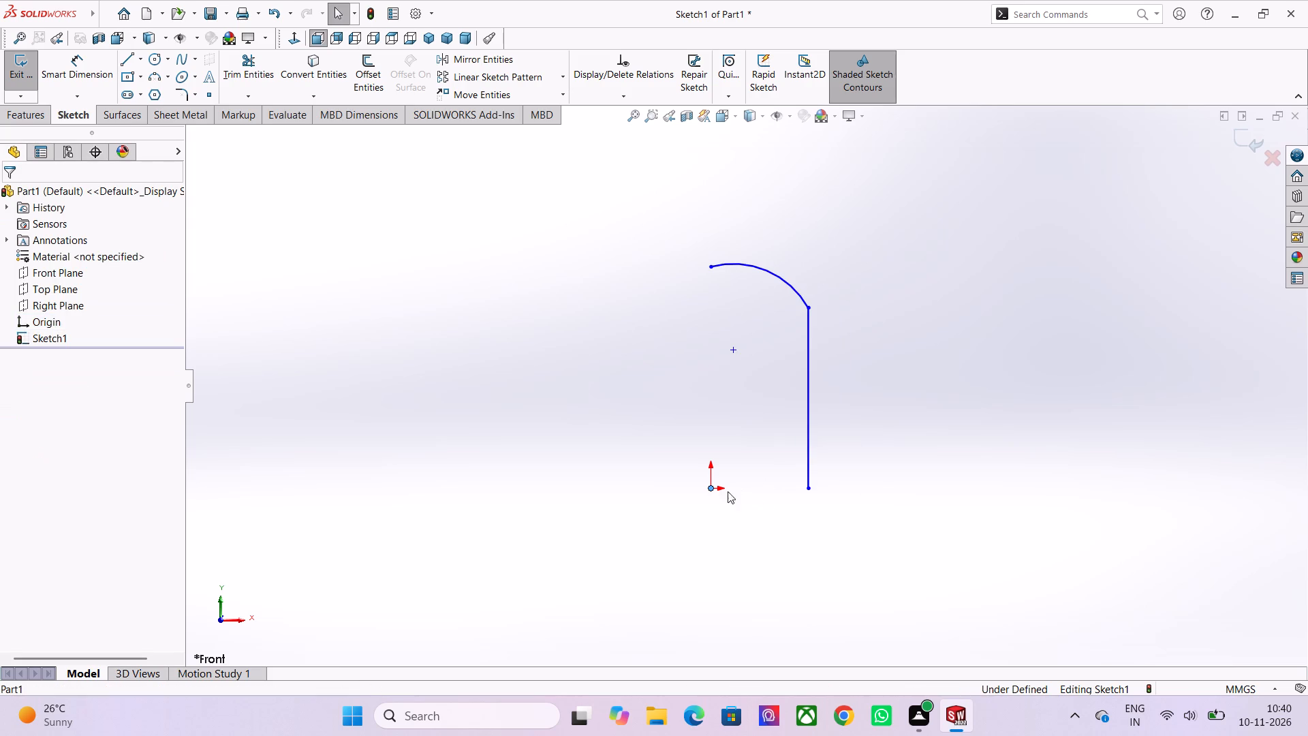
{"action": "left_click", "coordinate": [809, 489], "text": "ctrl"}
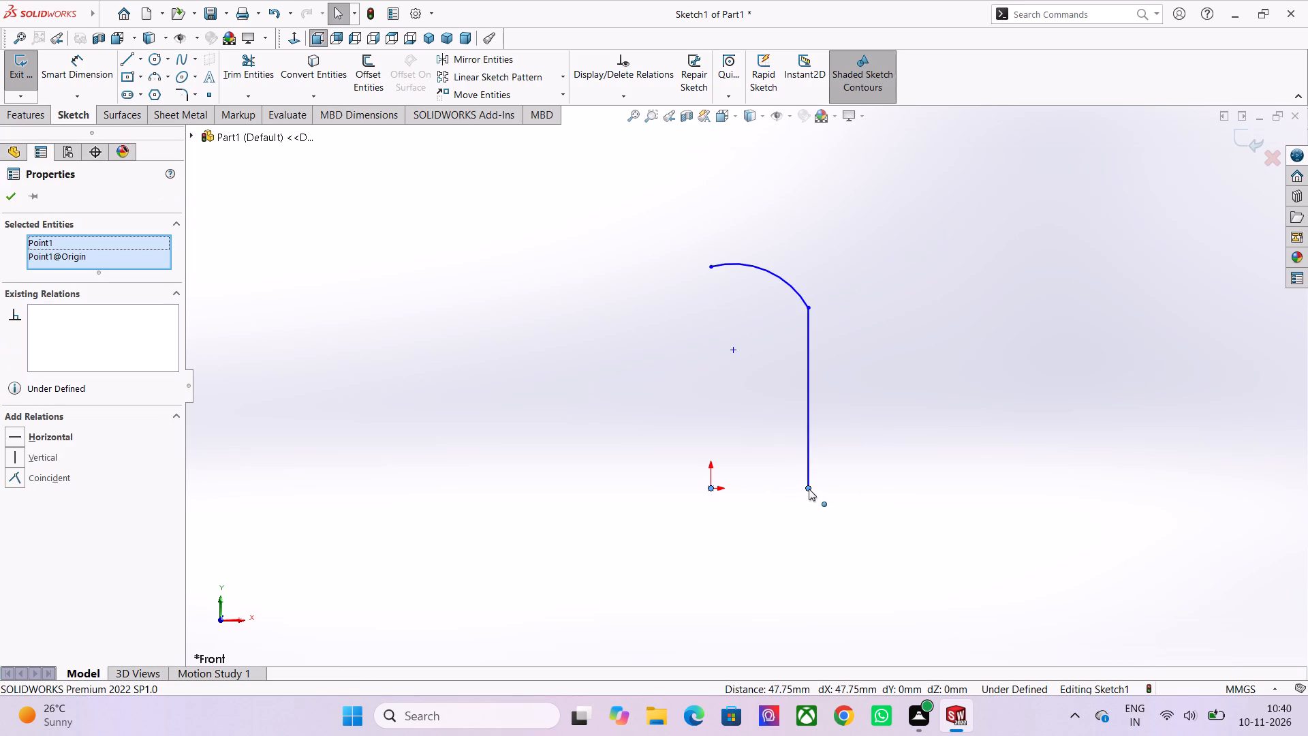
{"action": "left_click", "coordinate": [848, 431]}
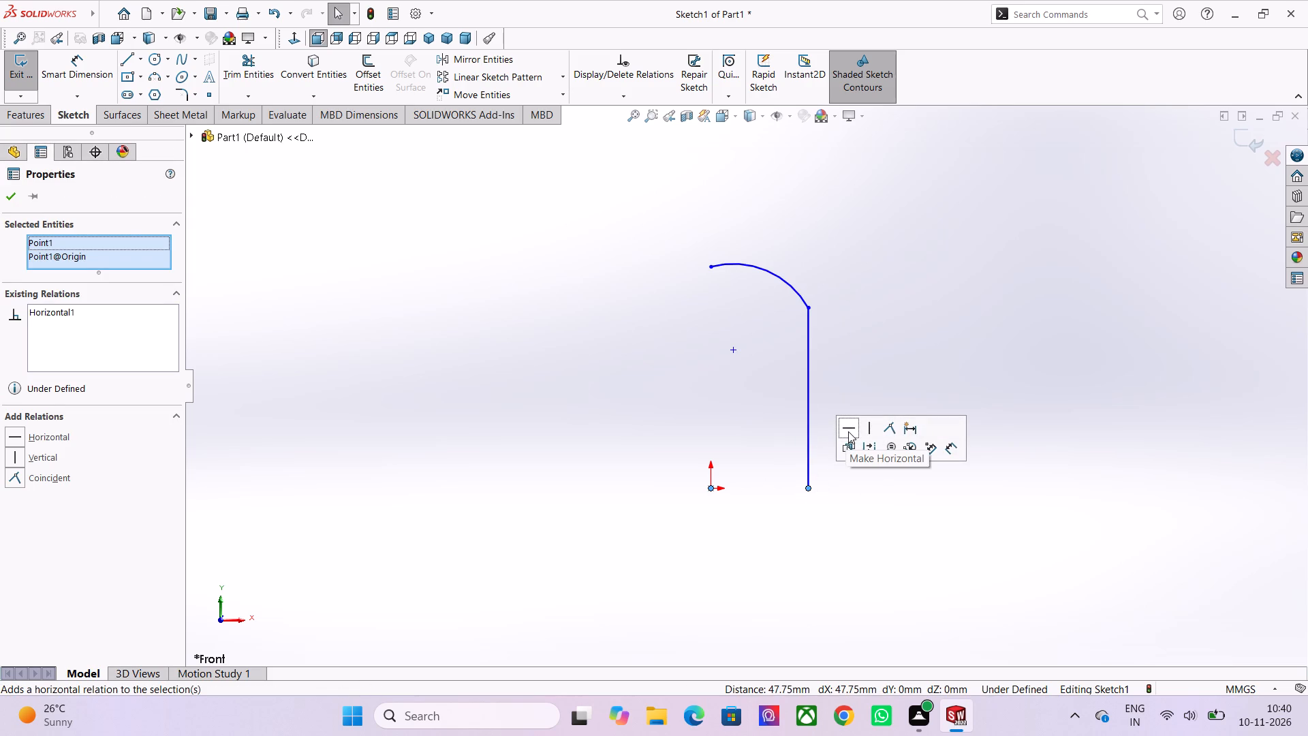
{"action": "left_click", "coordinate": [848, 431]}
{"action": "key", "text": "Escape"}
{"action": "key", "text": "Escape"}
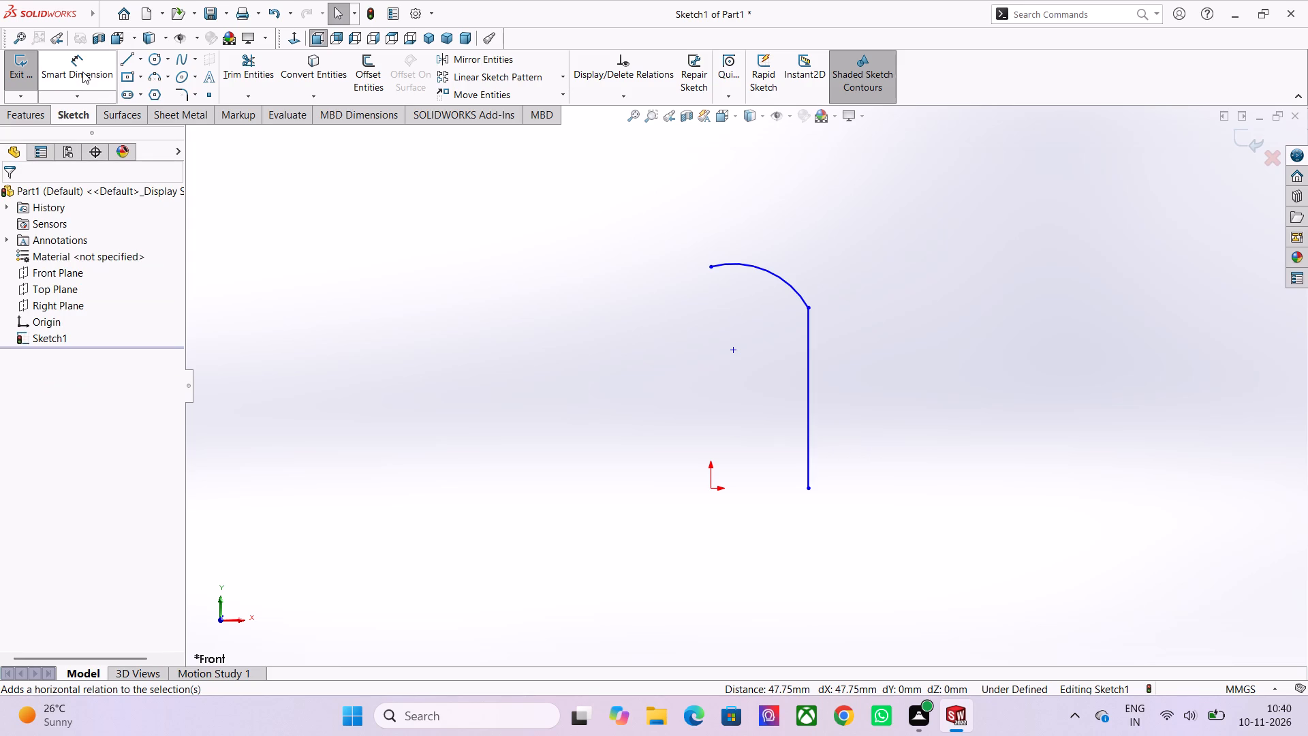
Dimension the vertical distance between the arc's free endpoint and the line's lower endpoint as 62.5 mm.
{"action": "left_click", "coordinate": [82, 72]}
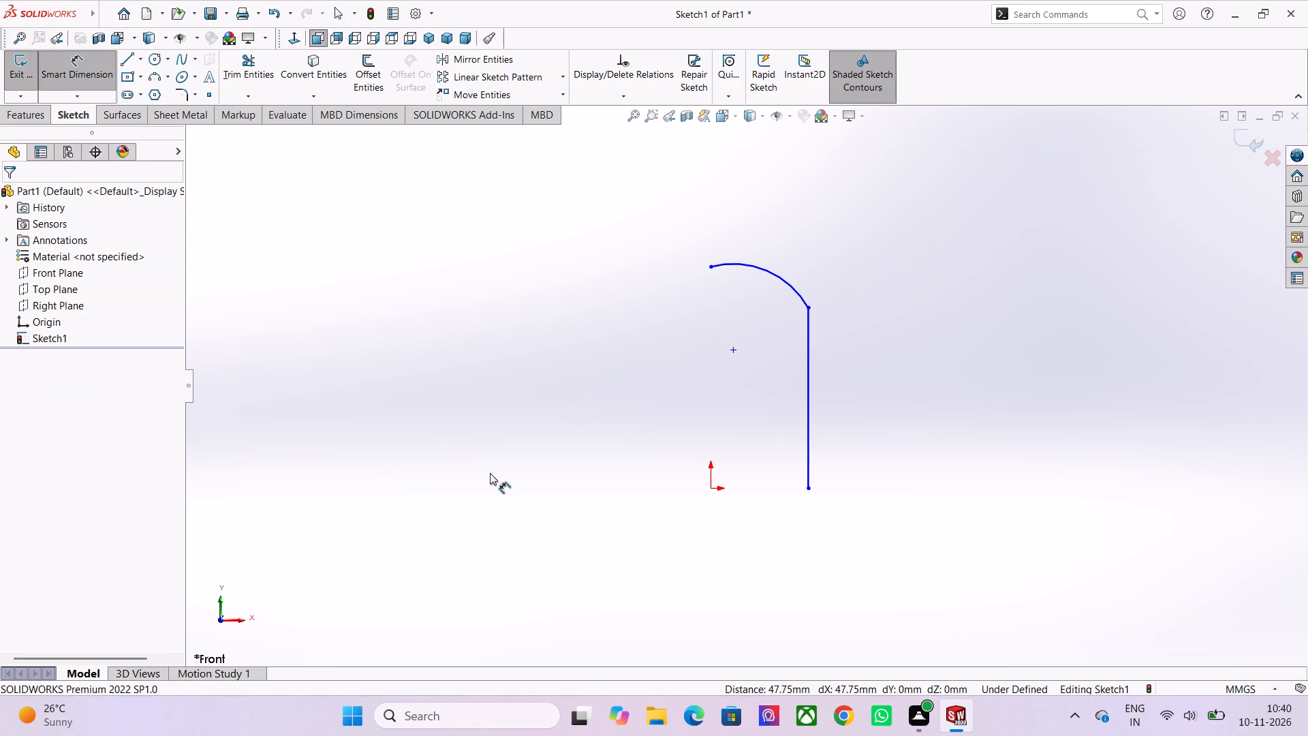
{"action": "left_click", "coordinate": [712, 270]}
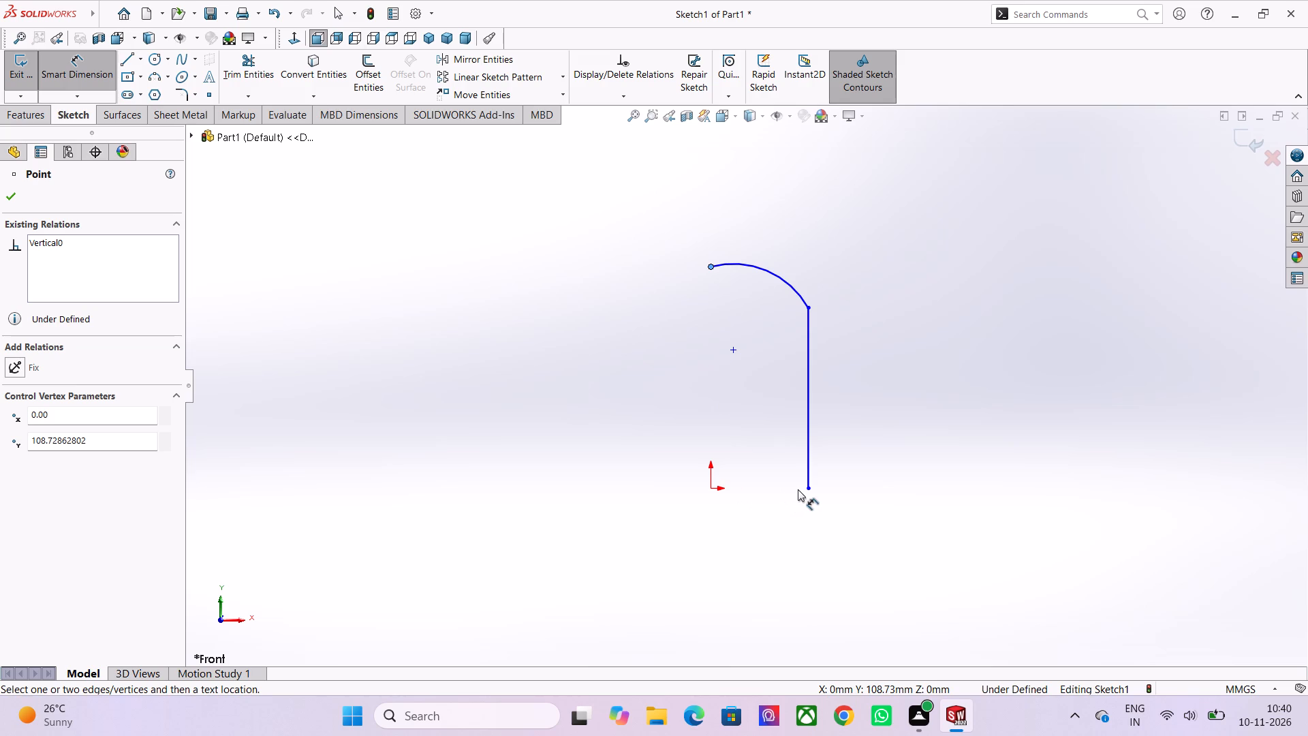
{"action": "left_click", "coordinate": [806, 489]}
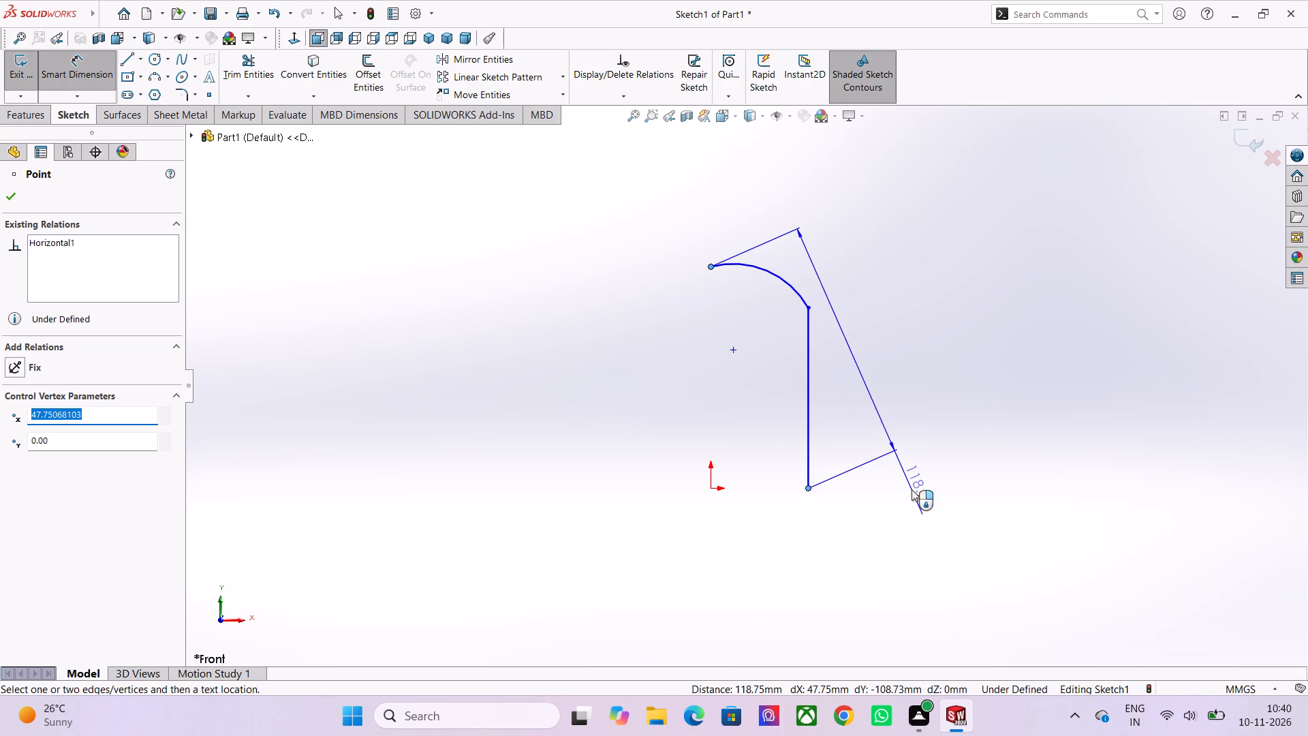
{"action": "left_click", "coordinate": [1007, 479]}
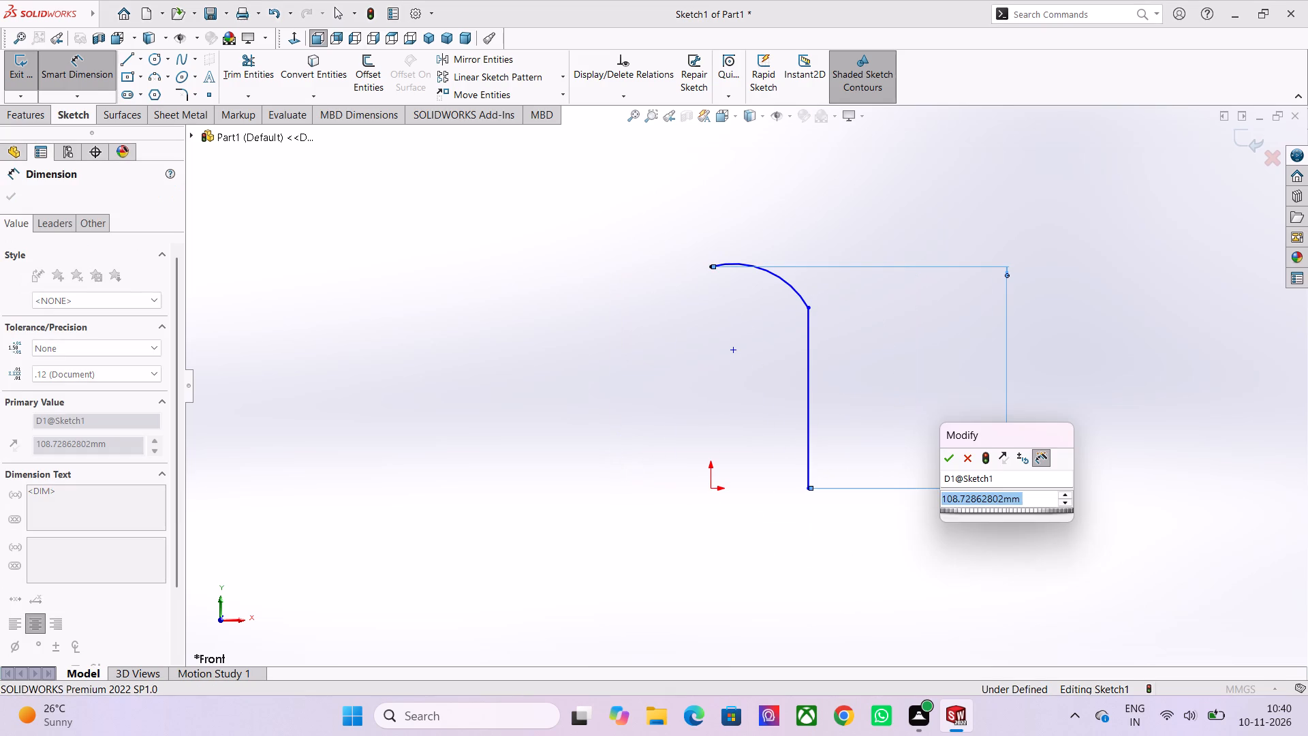
{"action": "type", "text": "62.5"}
{"action": "key", "text": "Return"}
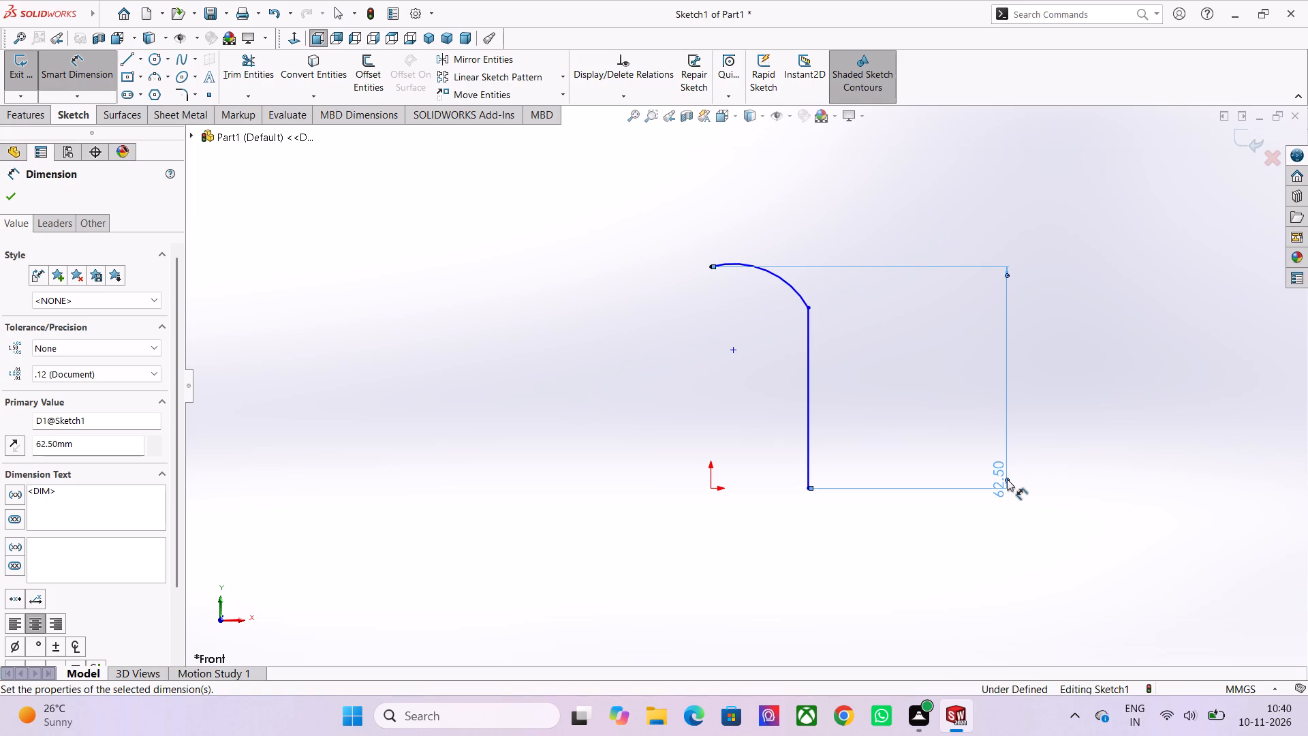
Dimension the vertical line's length as 54.5 mm.
{"action": "left_click", "coordinate": [811, 388]}
{"action": "left_click", "coordinate": [873, 403]}
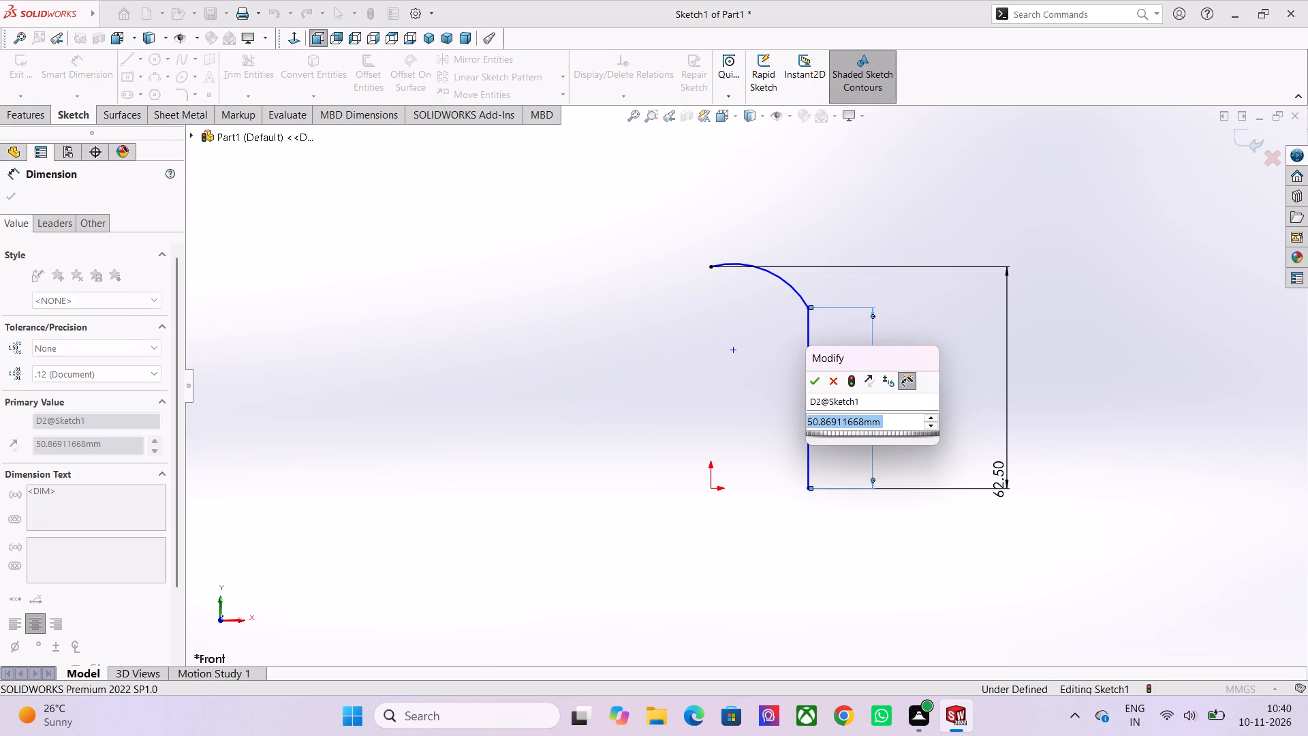
{"action": "type", "text": "54.5"}
{"action": "key", "text": "Return"}
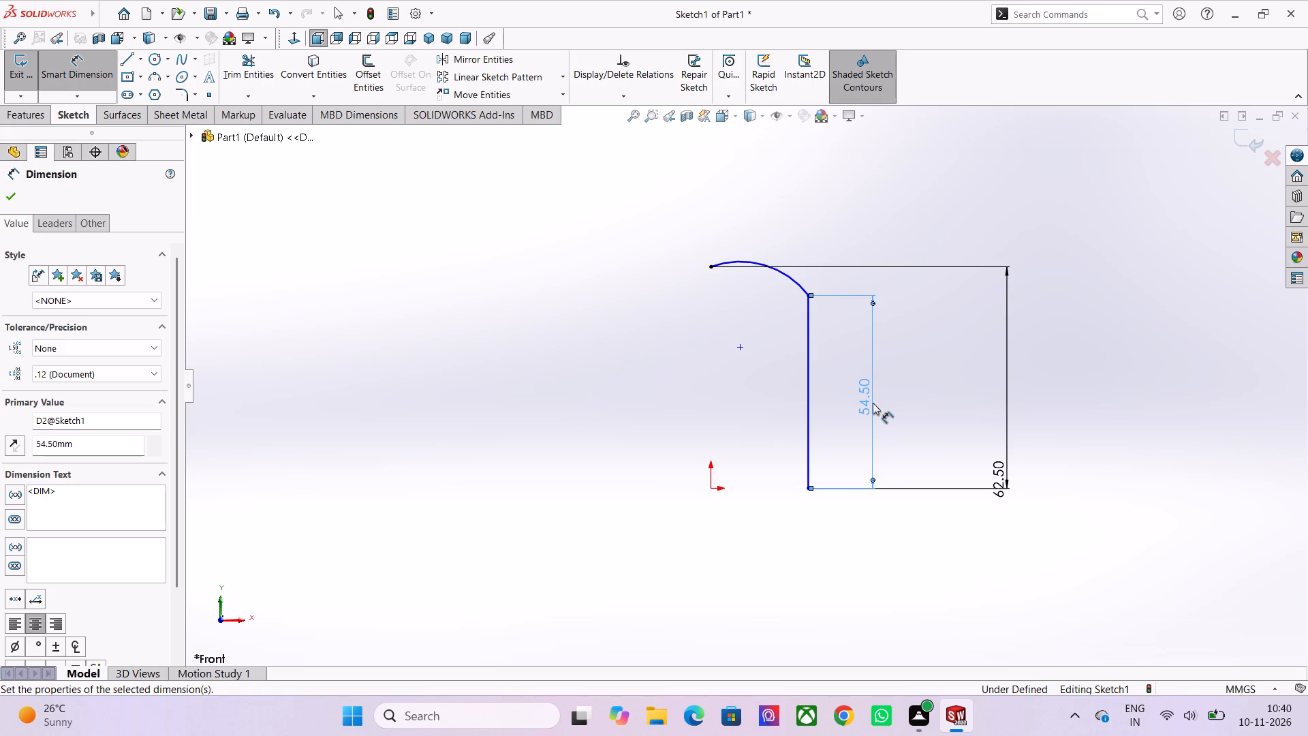
Dimension the horizontal distance from the origin to the vertical line's lower endpoint as 25 mm.
{"action": "left_click", "coordinate": [708, 489]}
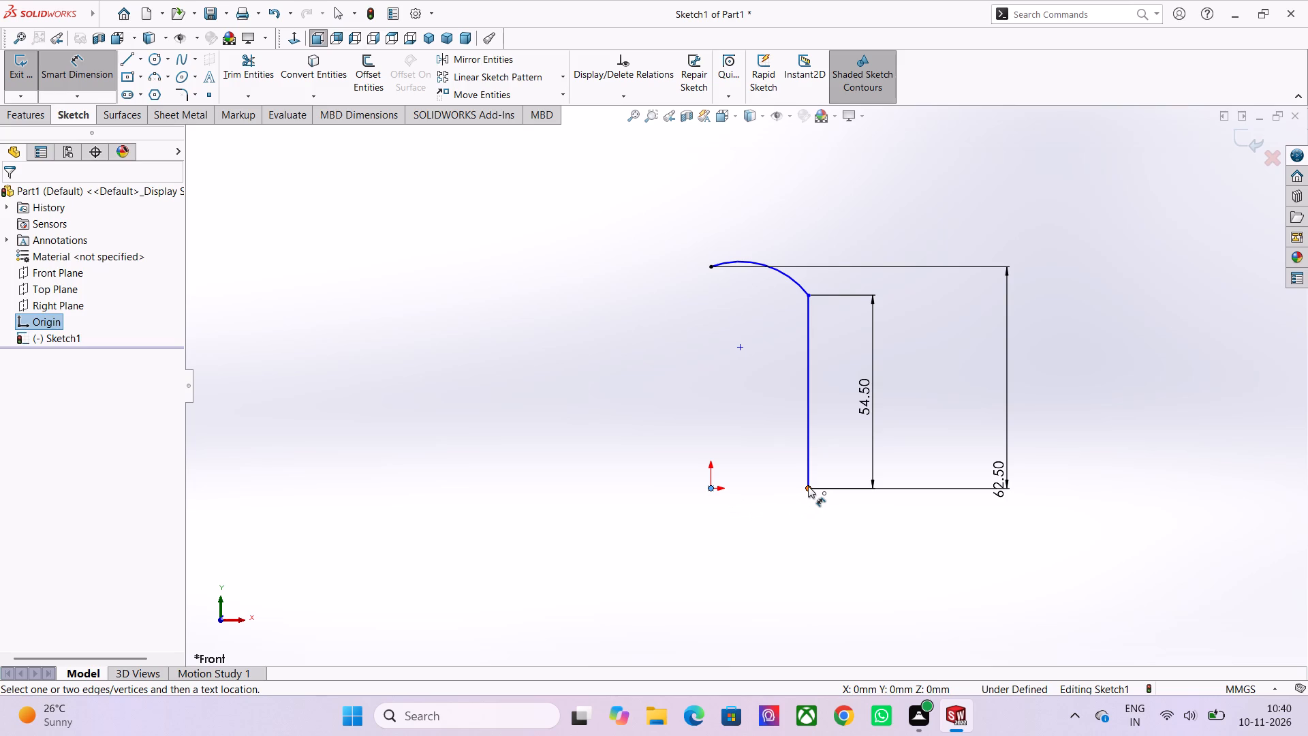
{"action": "left_click", "coordinate": [808, 487]}
{"action": "left_click", "coordinate": [798, 579]}
{"action": "type", "text": "25"}
{"action": "key", "text": "Return"}
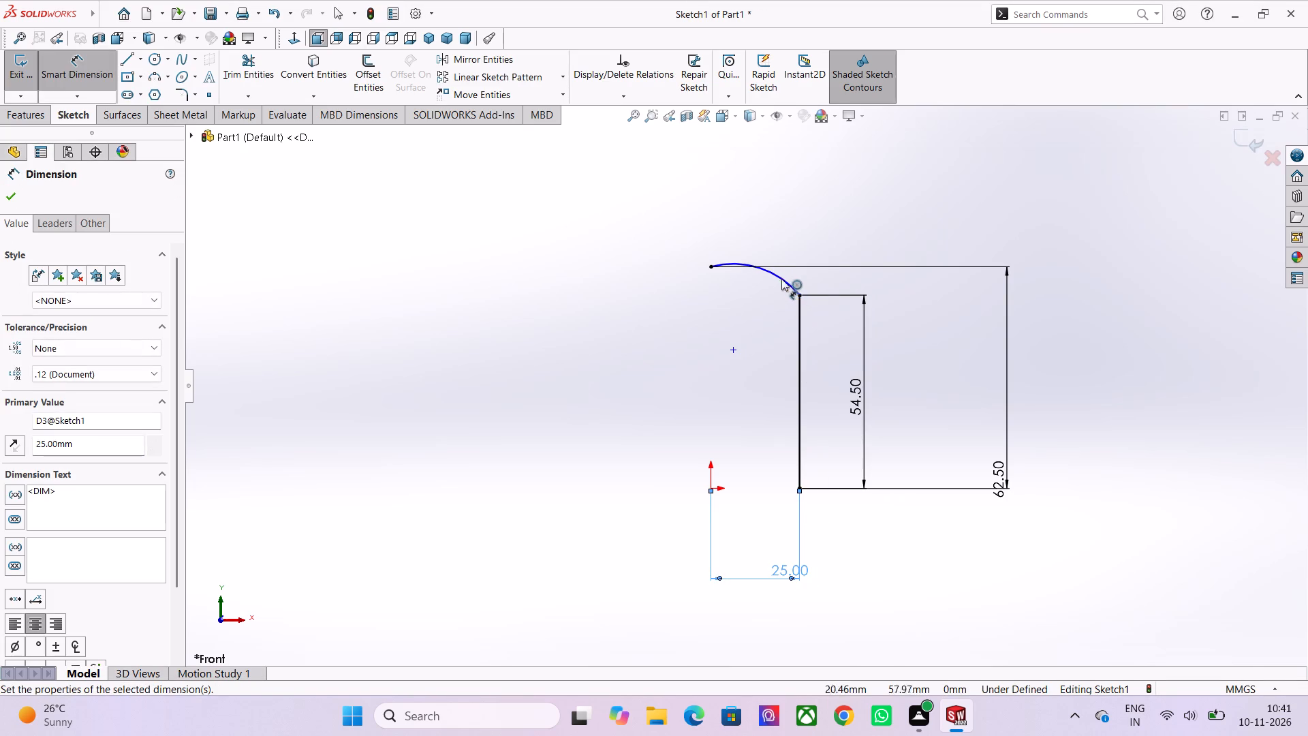
Dimension the arc's radius as 40 mm and finish dimensioning.
{"action": "left_click", "coordinate": [779, 277]}
{"action": "left_click", "coordinate": [783, 231]}
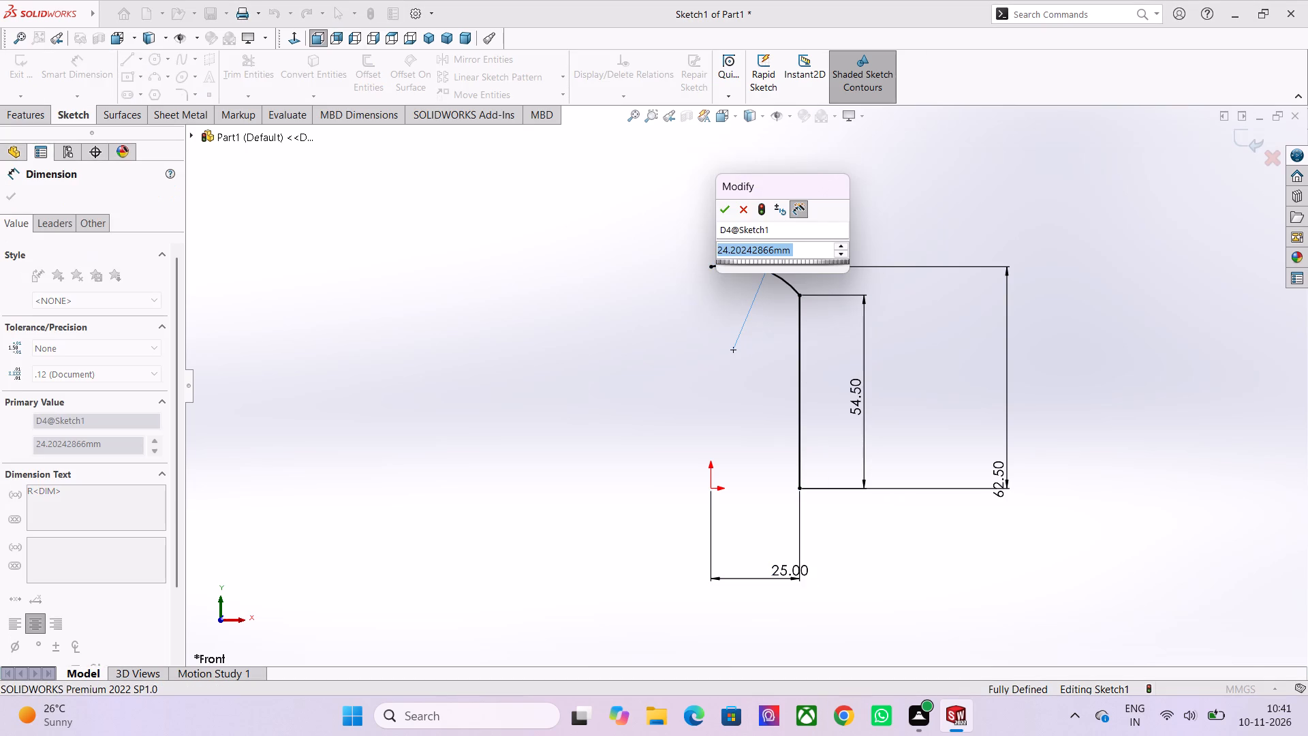
{"action": "type", "text": "40"}
{"action": "key", "text": "Return"}
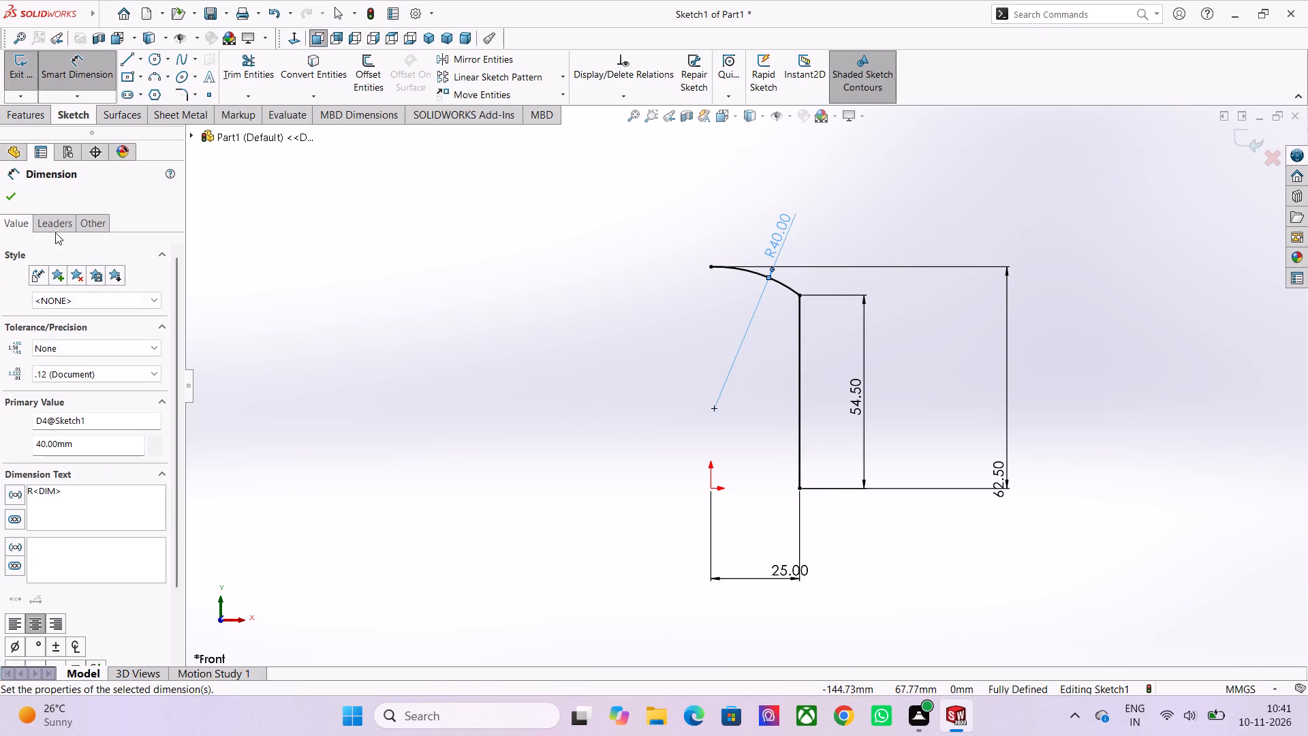
{"action": "left_click", "coordinate": [15, 194]}
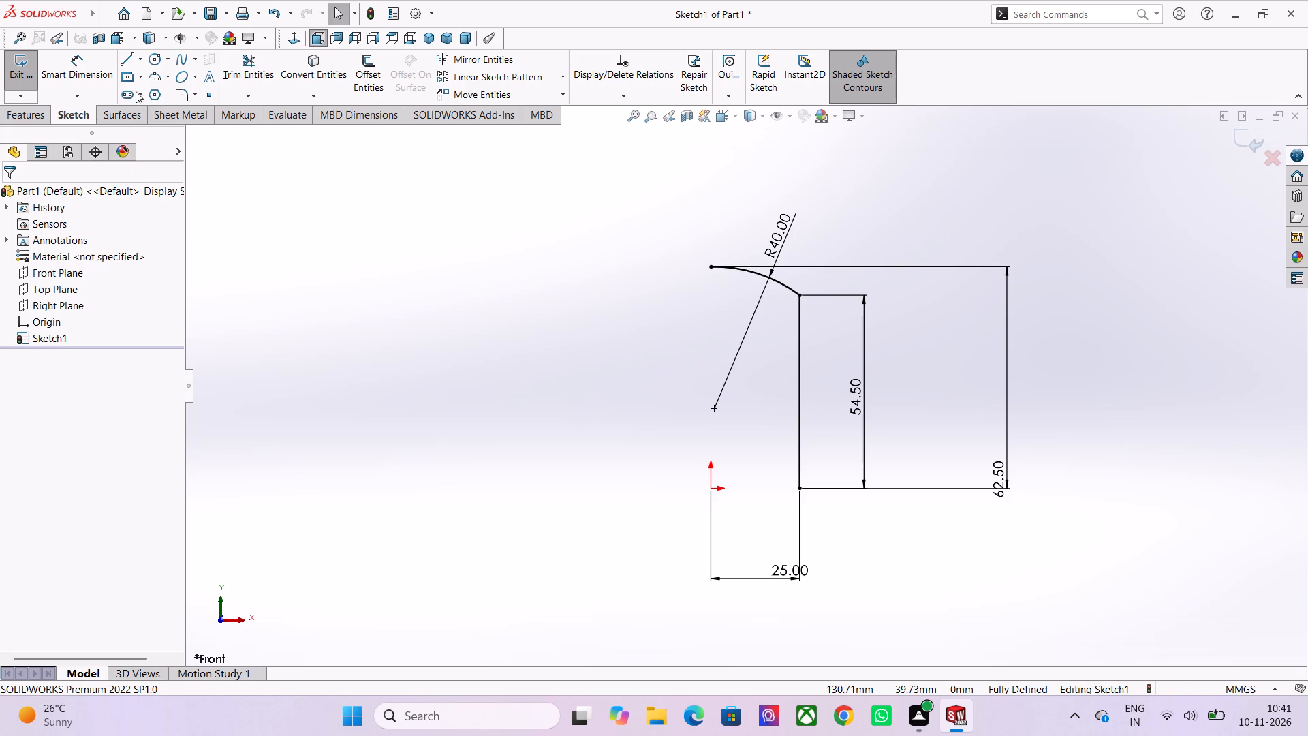
Sketch a three-line rectangular notch inward from the vertical line's upper part, about 9.7 mm deep and 6.4 mm high.
{"action": "left_click", "coordinate": [125, 61]}
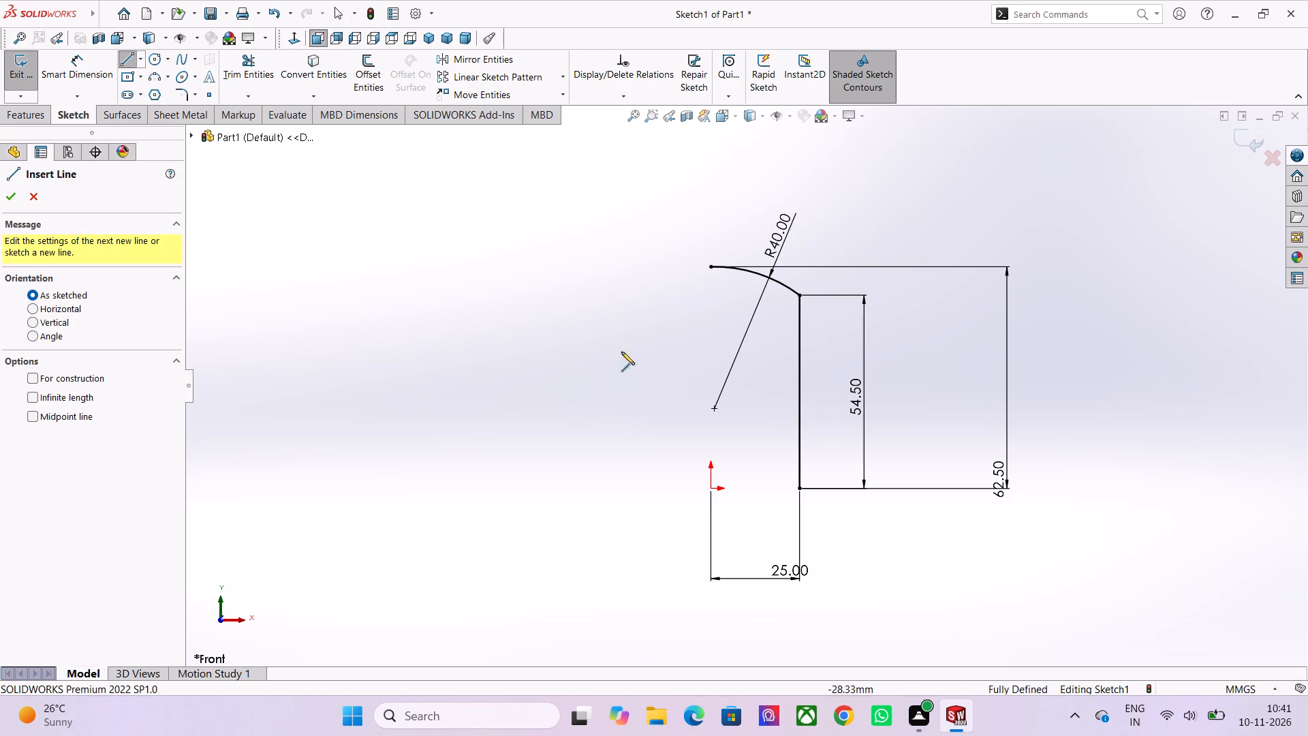
{"action": "scroll", "coordinate": [803, 363], "scroll_direction": "up", "scroll_amount": 3}
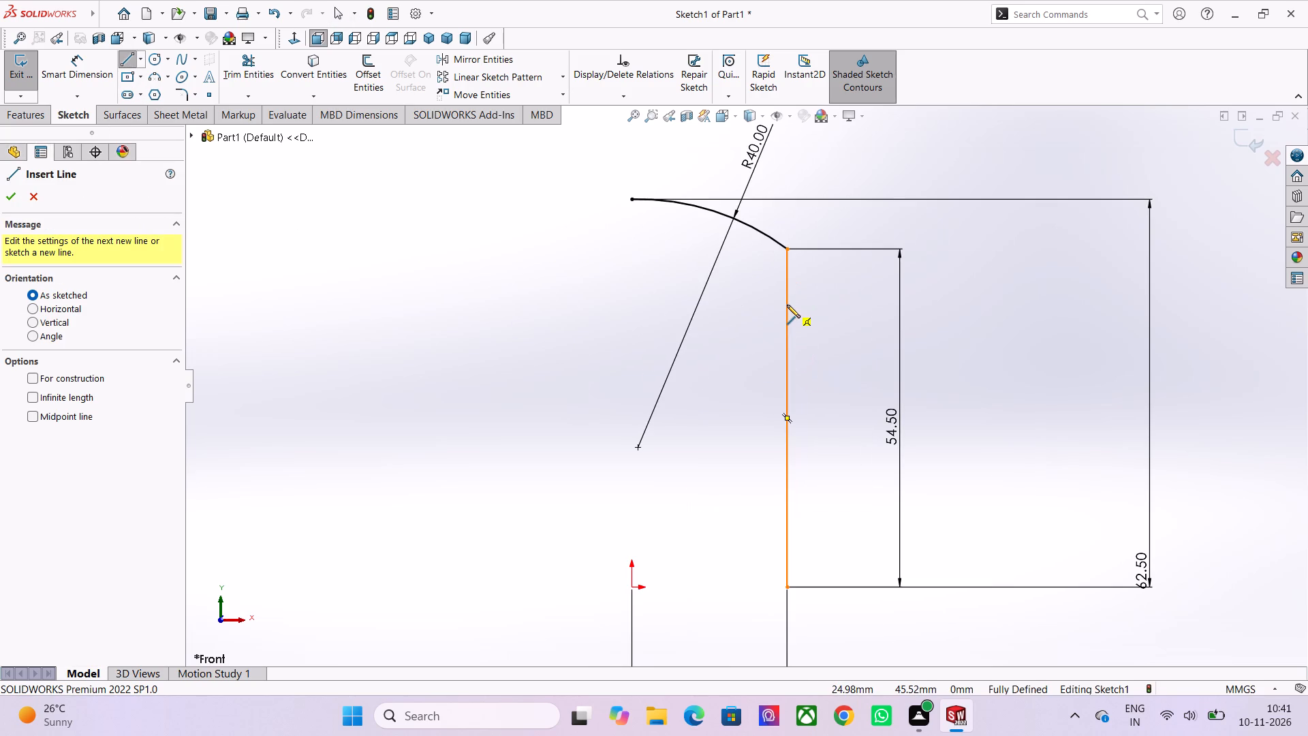
{"action": "left_click", "coordinate": [787, 305]}
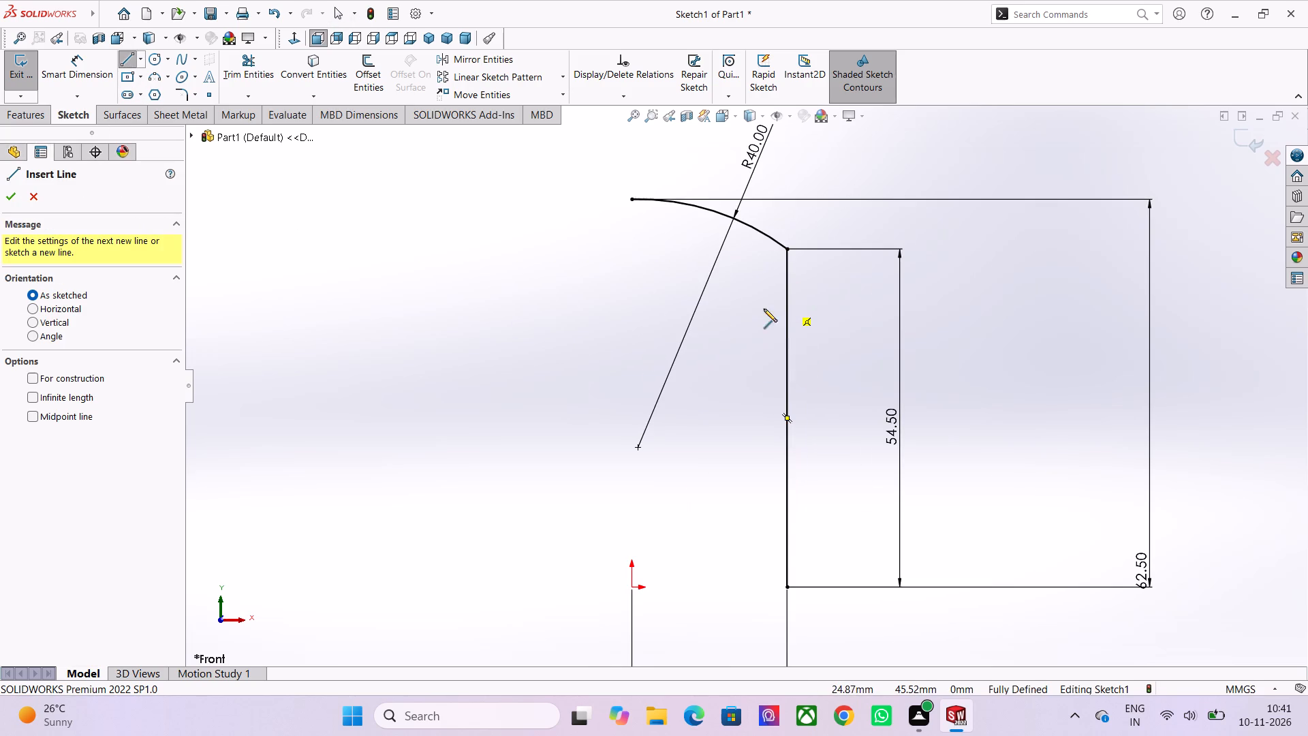
{"action": "left_click", "coordinate": [727, 307]}
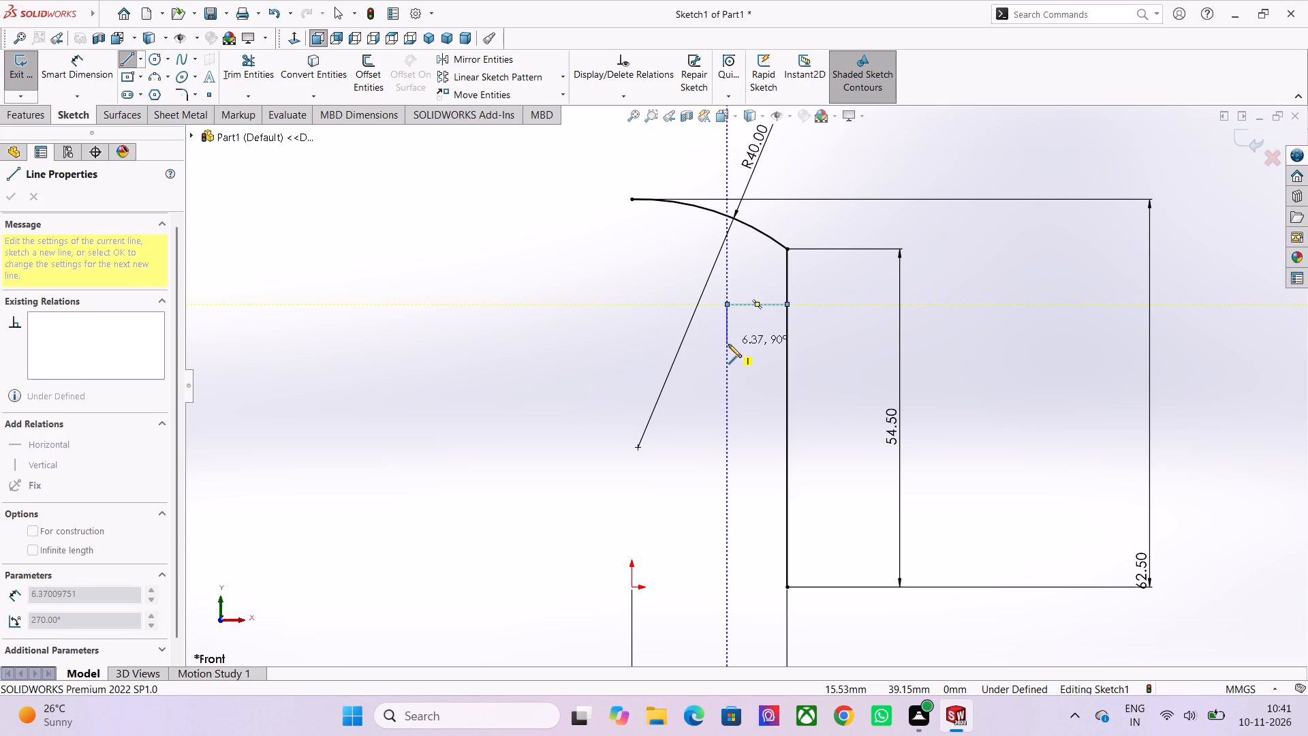
{"action": "left_click", "coordinate": [728, 344]}
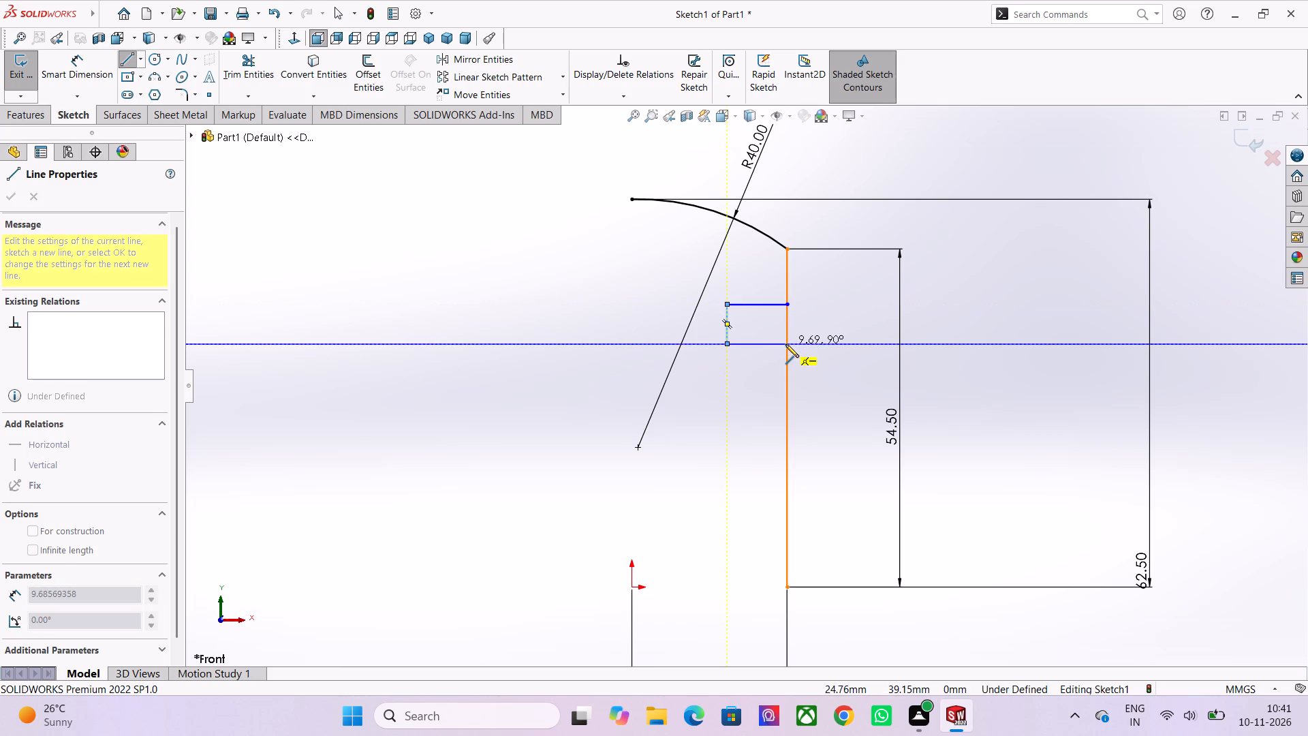
{"action": "left_click", "coordinate": [785, 344]}
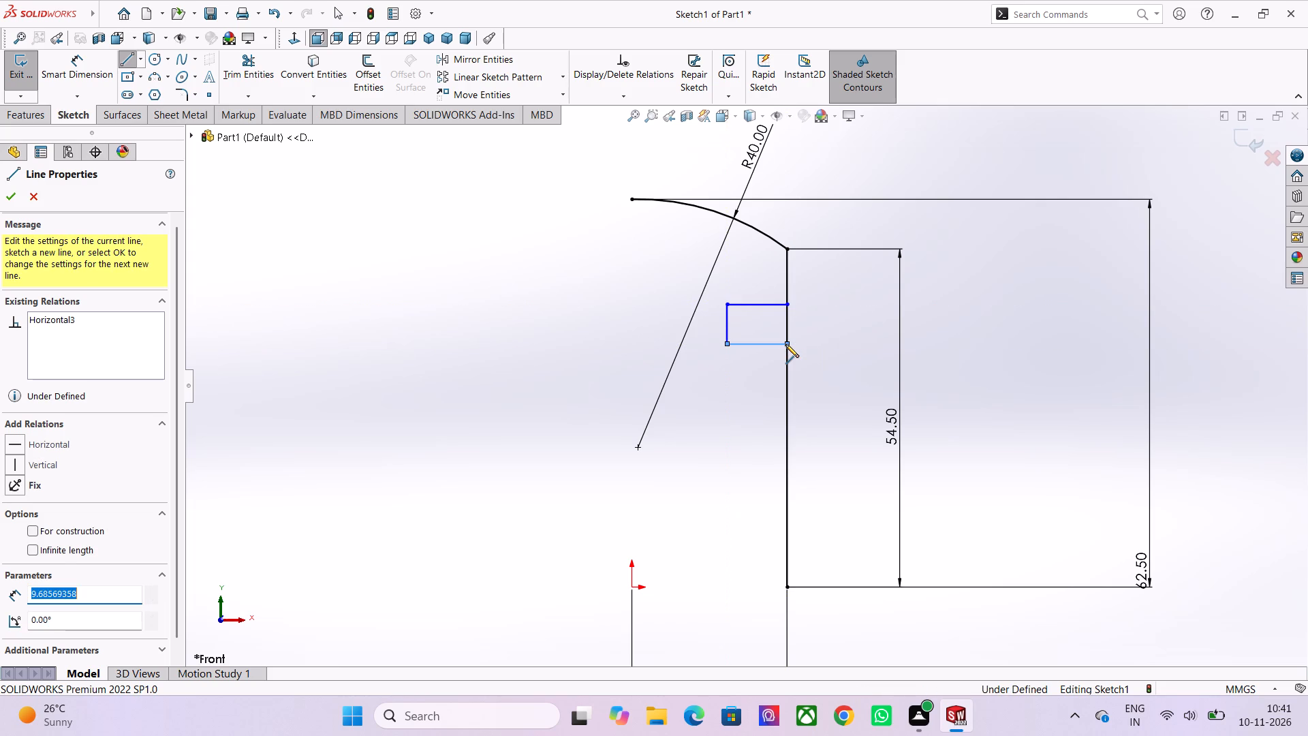
{"action": "key", "text": "Escape"}
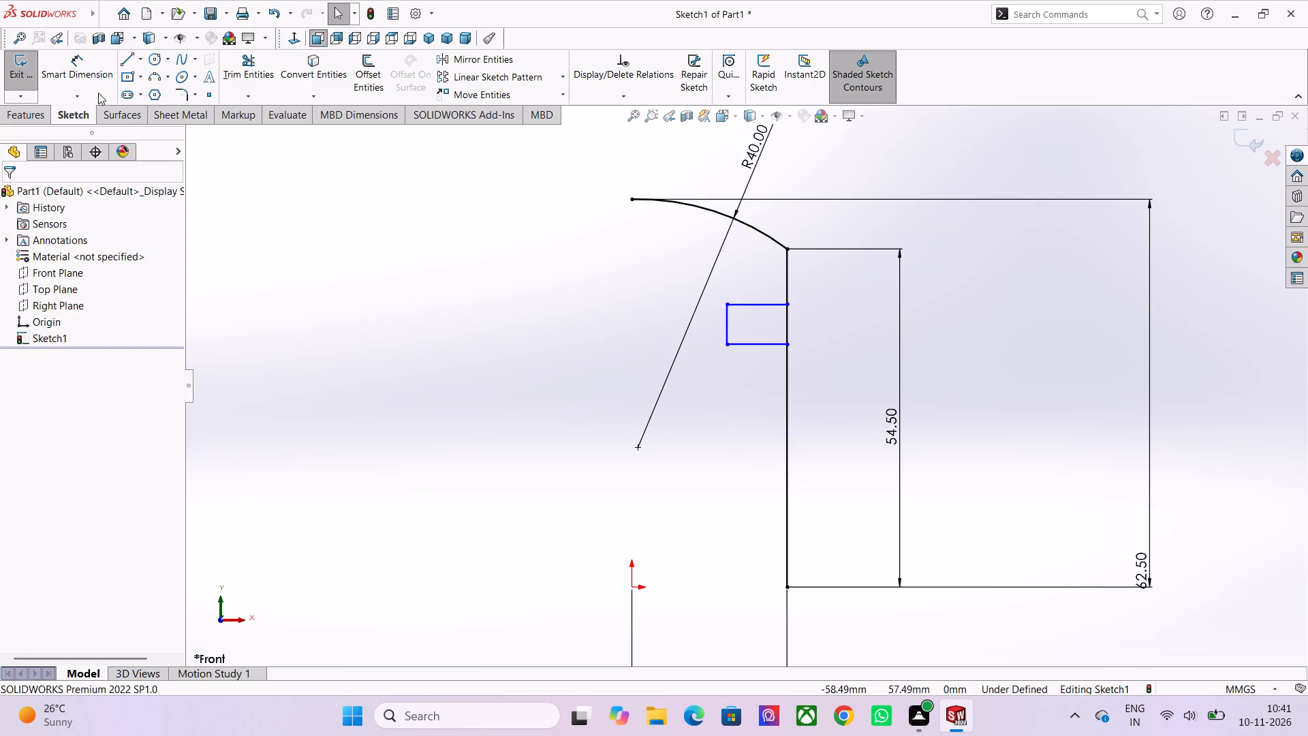
Sketch a second three-line rectangular notch below the first, inward from the vertical line, about 9.7 mm deep and 6 mm high.
{"action": "left_click", "coordinate": [121, 65]}
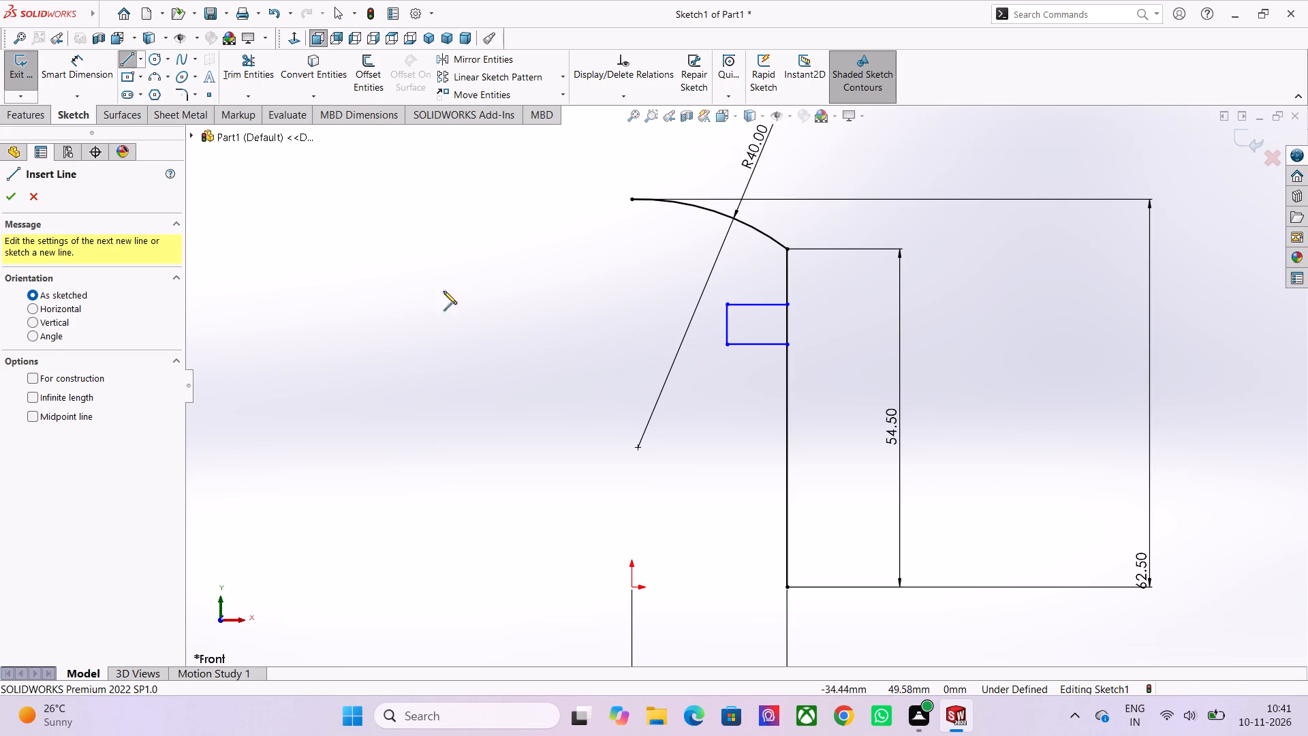
{"action": "left_click", "coordinate": [785, 381]}
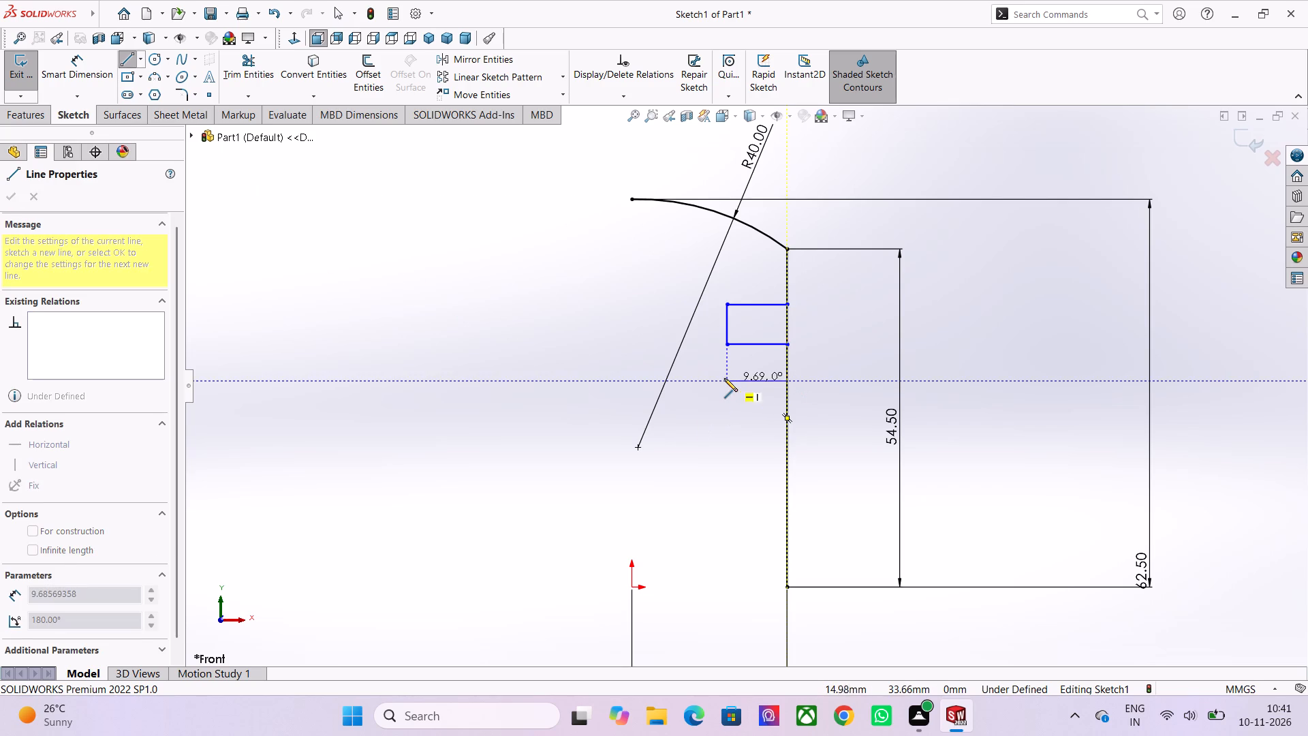
{"action": "left_click", "coordinate": [724, 378]}
{"action": "left_click", "coordinate": [728, 420]}
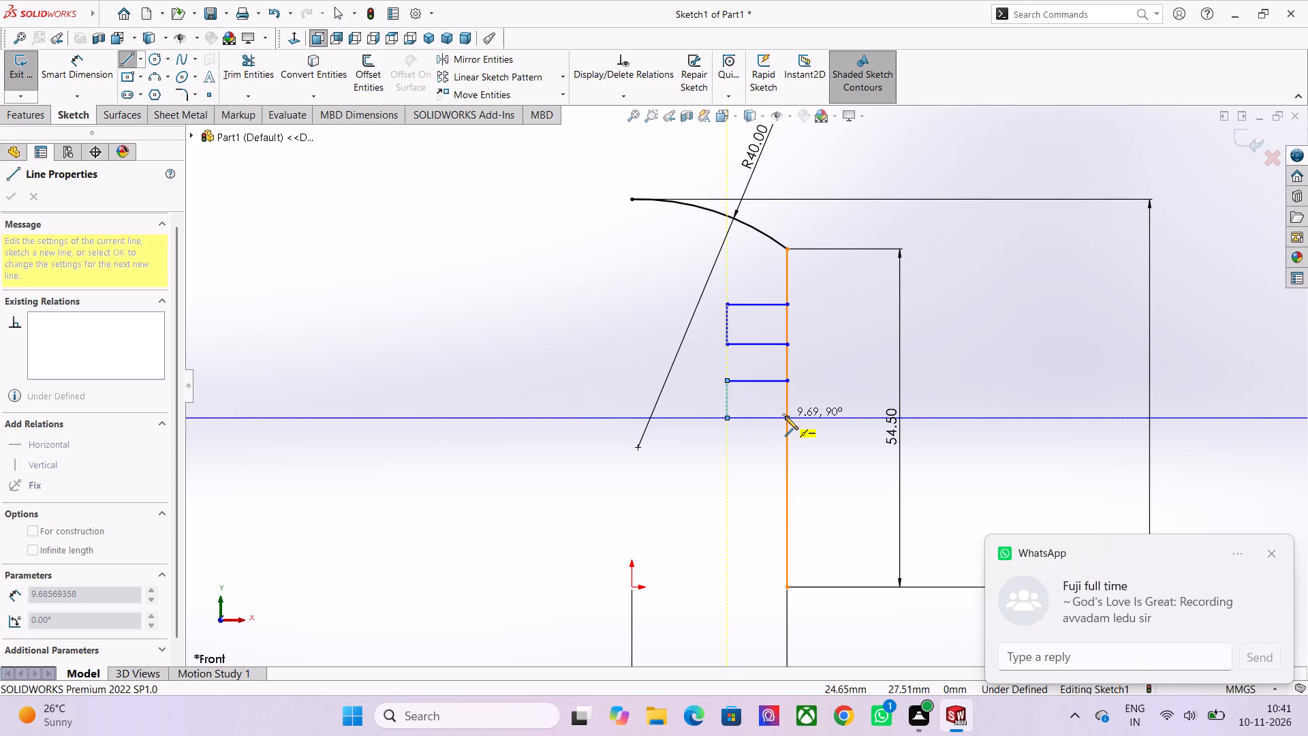
{"action": "left_click", "coordinate": [785, 416]}
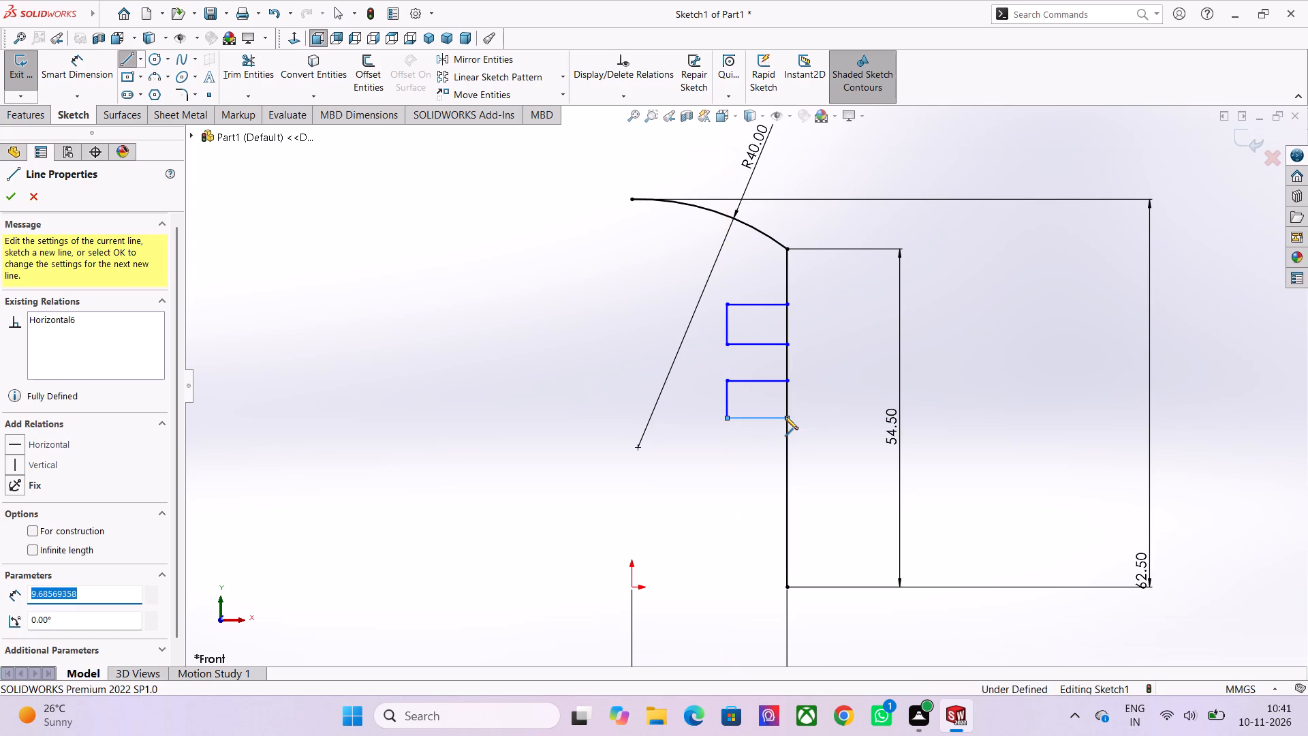
{"action": "key", "text": "Escape"}
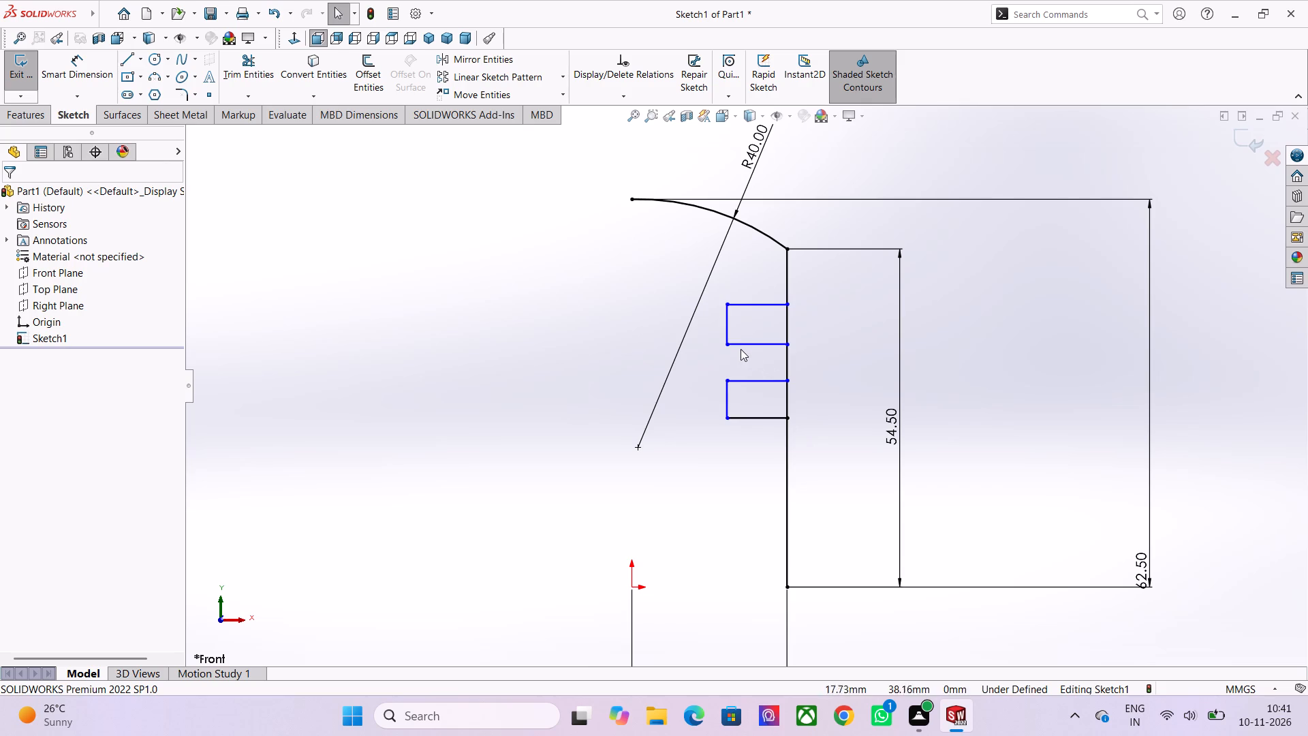
Make the inner vertical lines of the two notches collinear.
{"action": "left_click", "coordinate": [726, 324]}
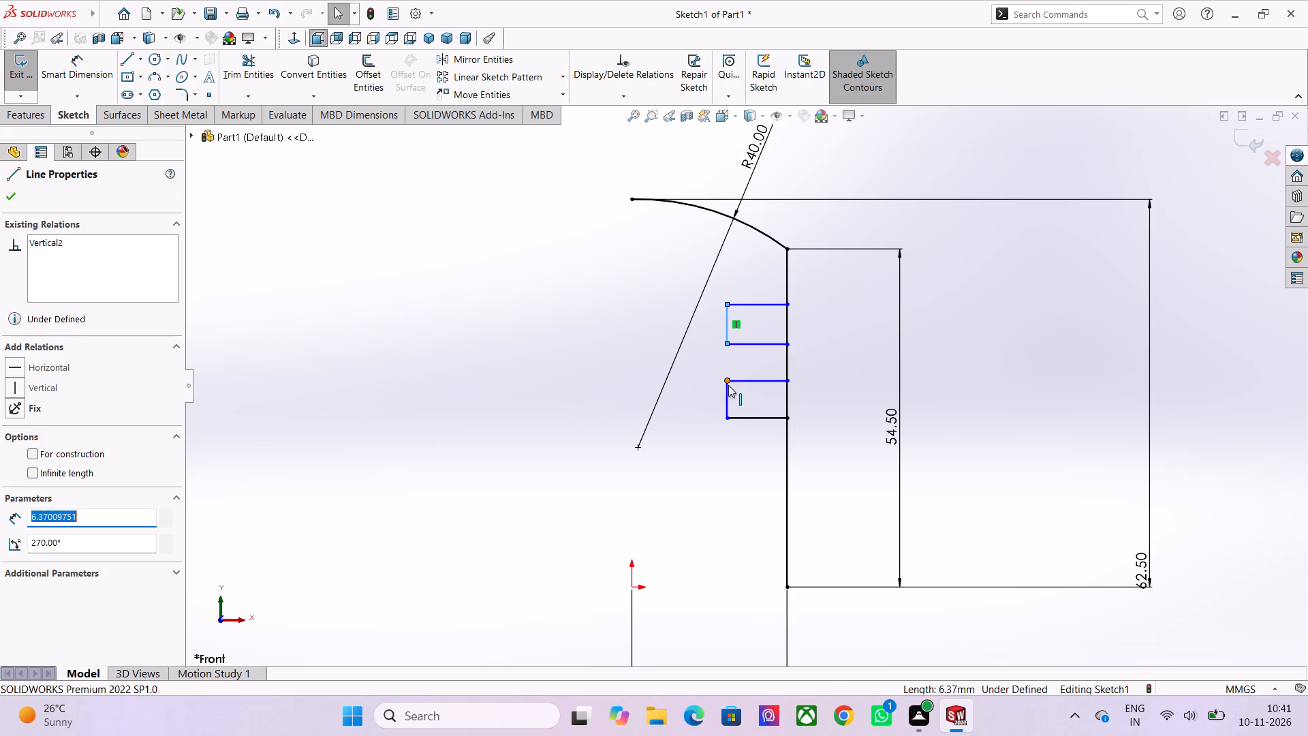
{"action": "left_click", "coordinate": [728, 396], "text": "ctrl"}
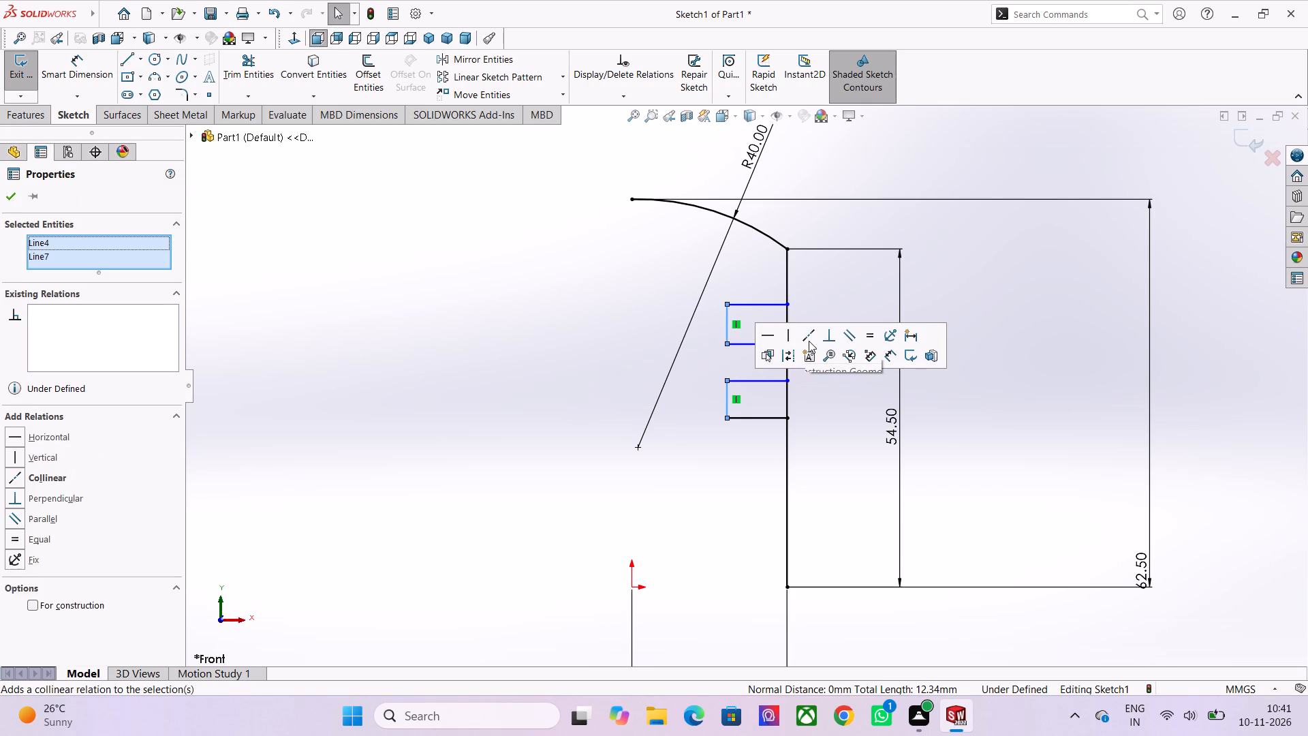
{"action": "left_click", "coordinate": [809, 338]}
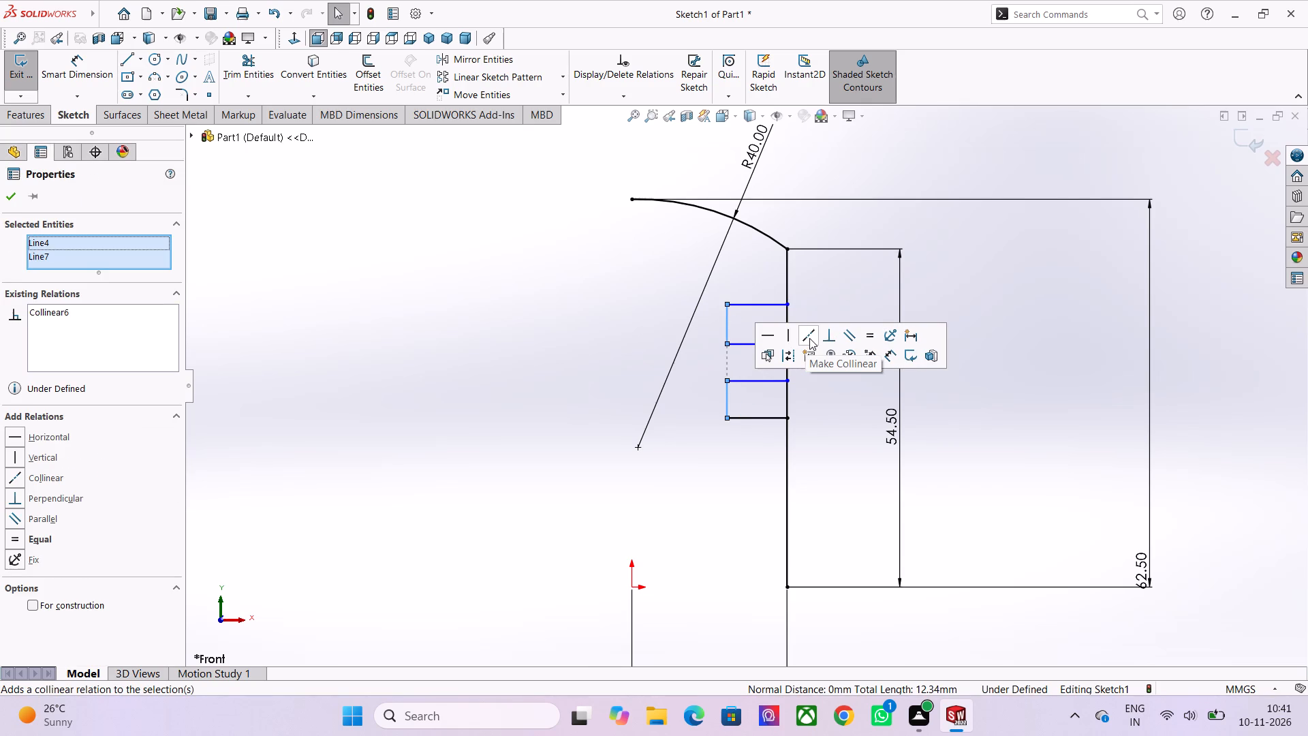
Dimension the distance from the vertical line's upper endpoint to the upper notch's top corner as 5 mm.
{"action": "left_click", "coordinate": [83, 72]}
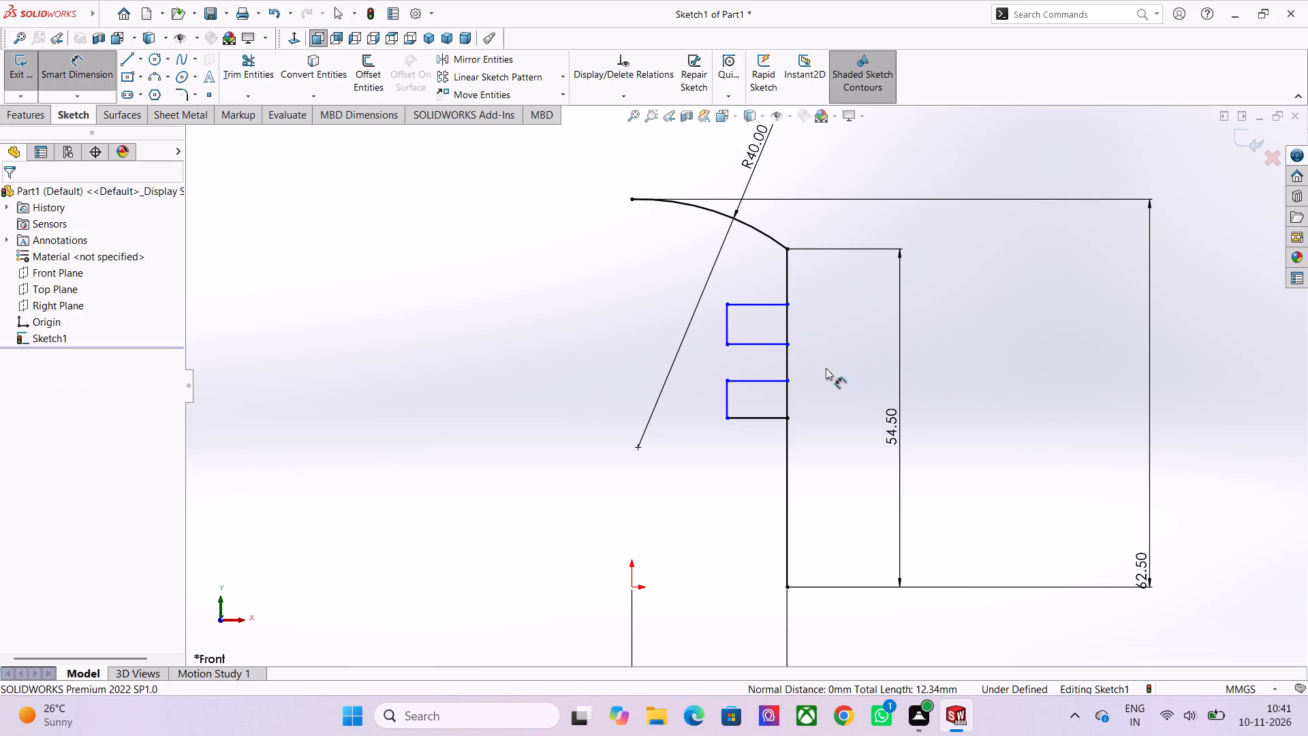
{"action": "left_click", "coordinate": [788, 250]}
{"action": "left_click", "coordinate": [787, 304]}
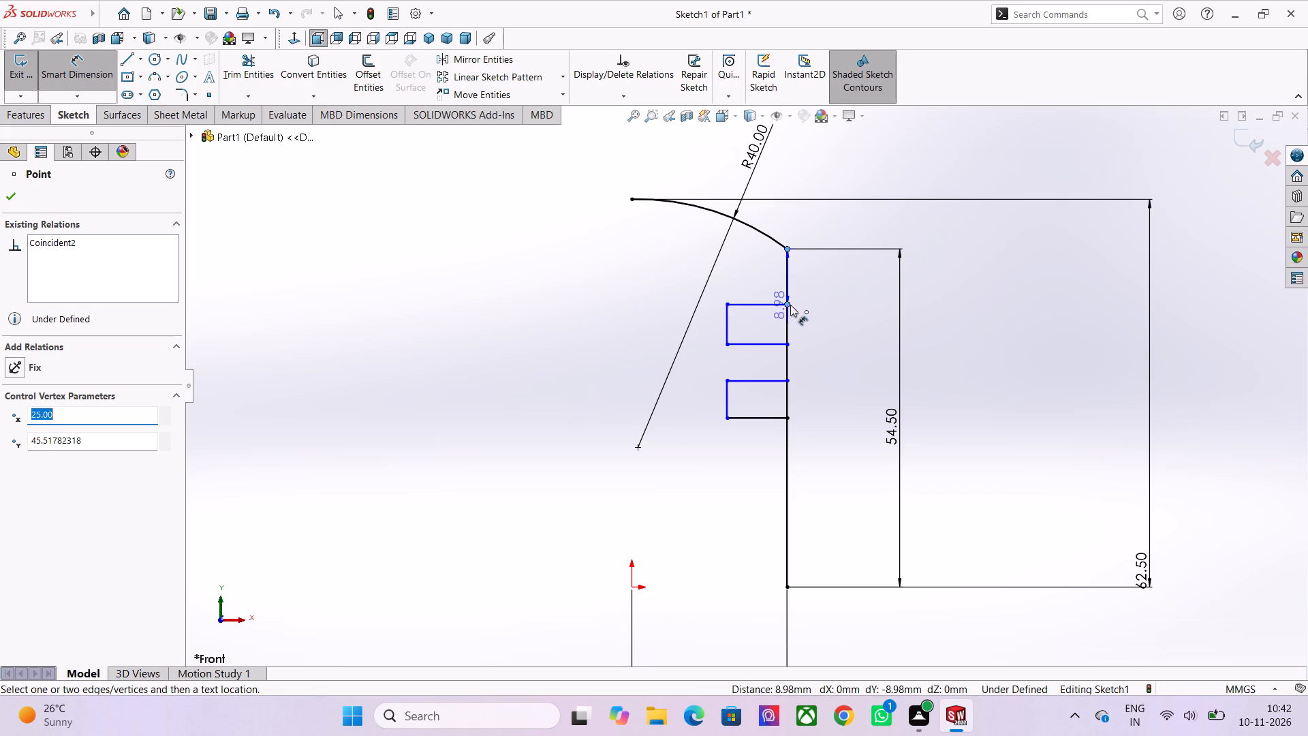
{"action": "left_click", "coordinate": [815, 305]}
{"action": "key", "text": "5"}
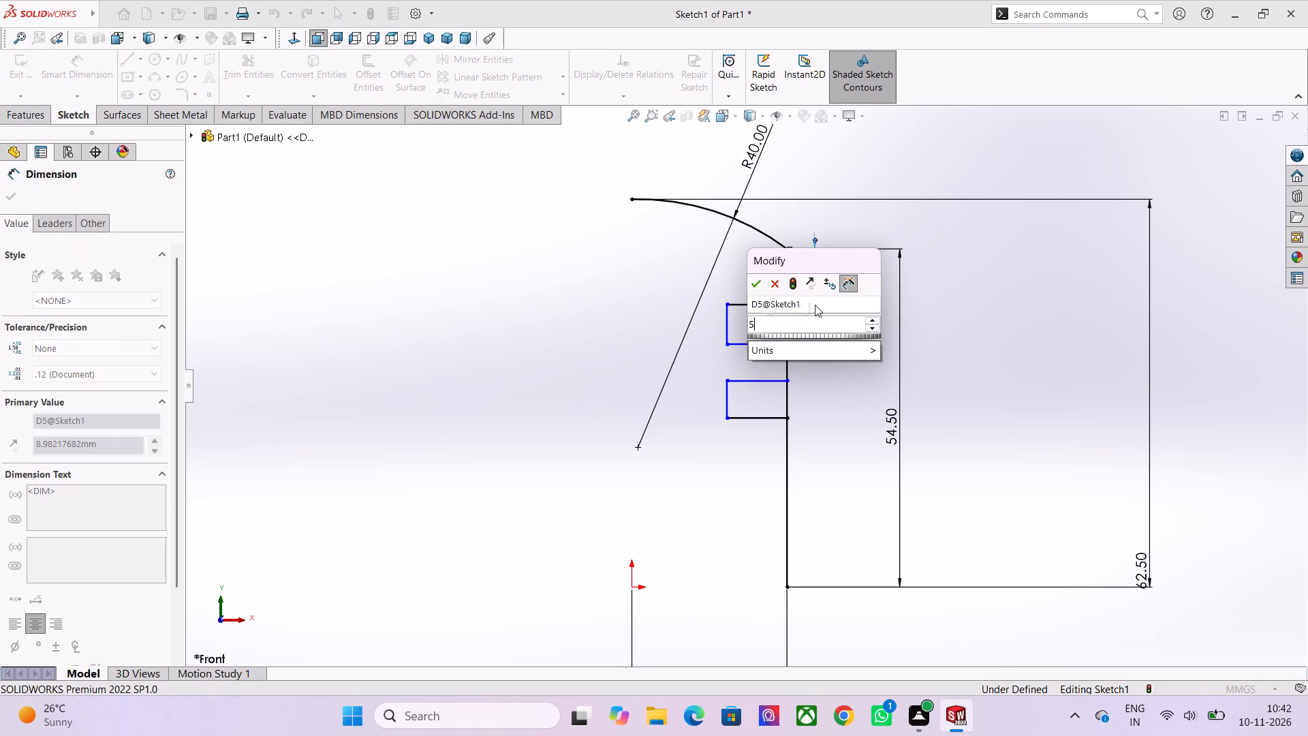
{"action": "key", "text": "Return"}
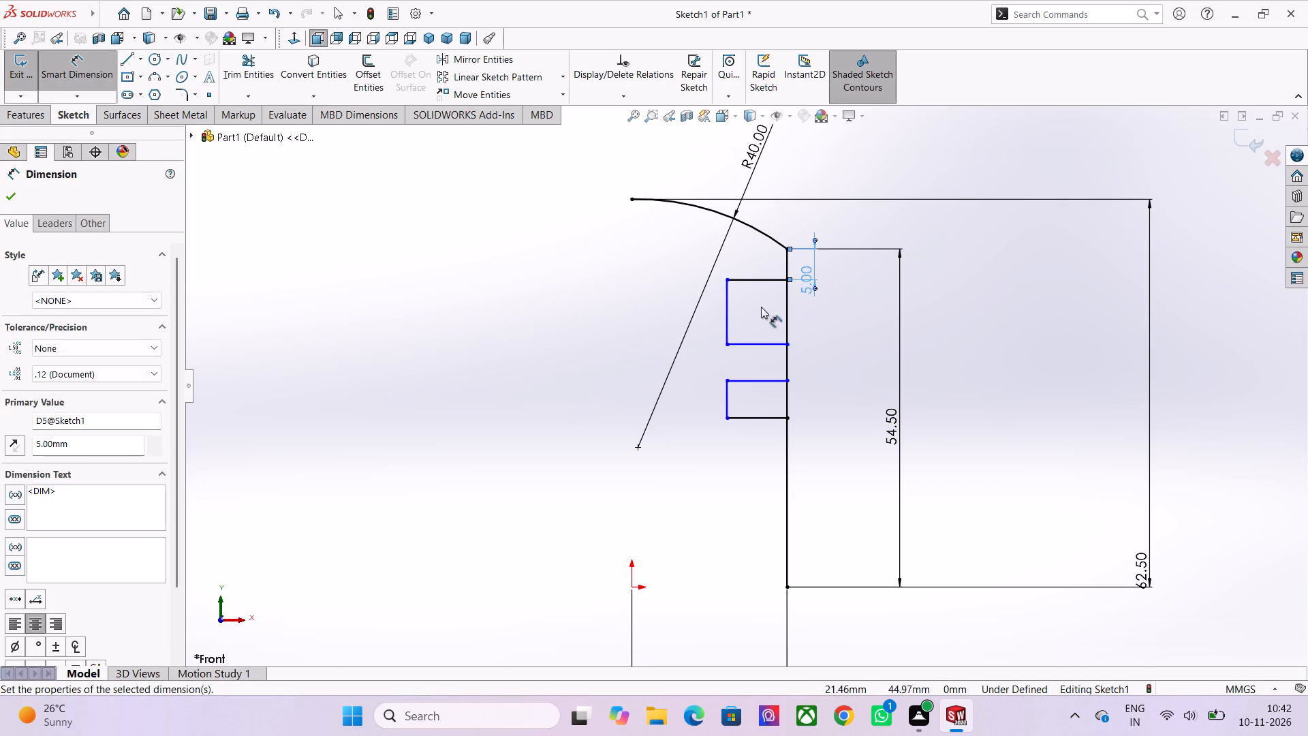
Dimension the heights of the upper and lower notches as 2.5 mm each.
{"action": "left_click", "coordinate": [724, 303]}
{"action": "left_click", "coordinate": [661, 310]}
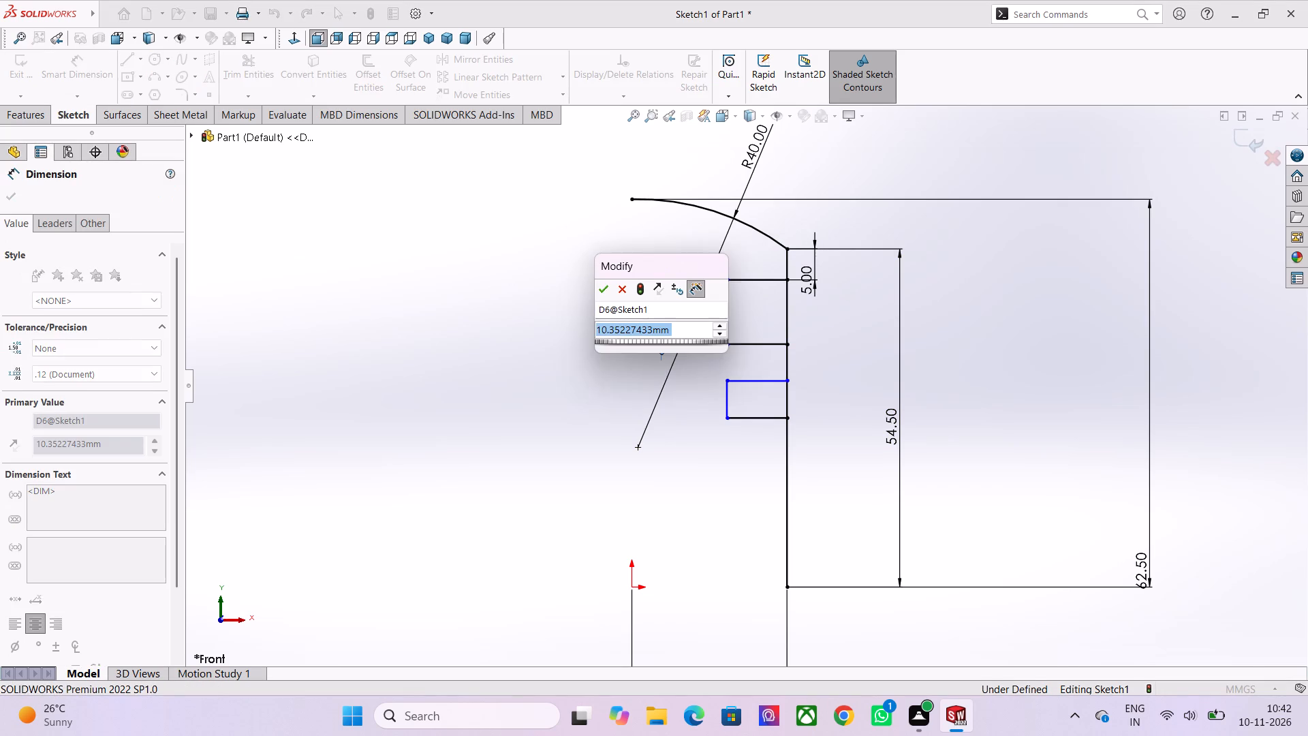
{"action": "type", "text": "2.5"}
{"action": "key", "text": "Return"}
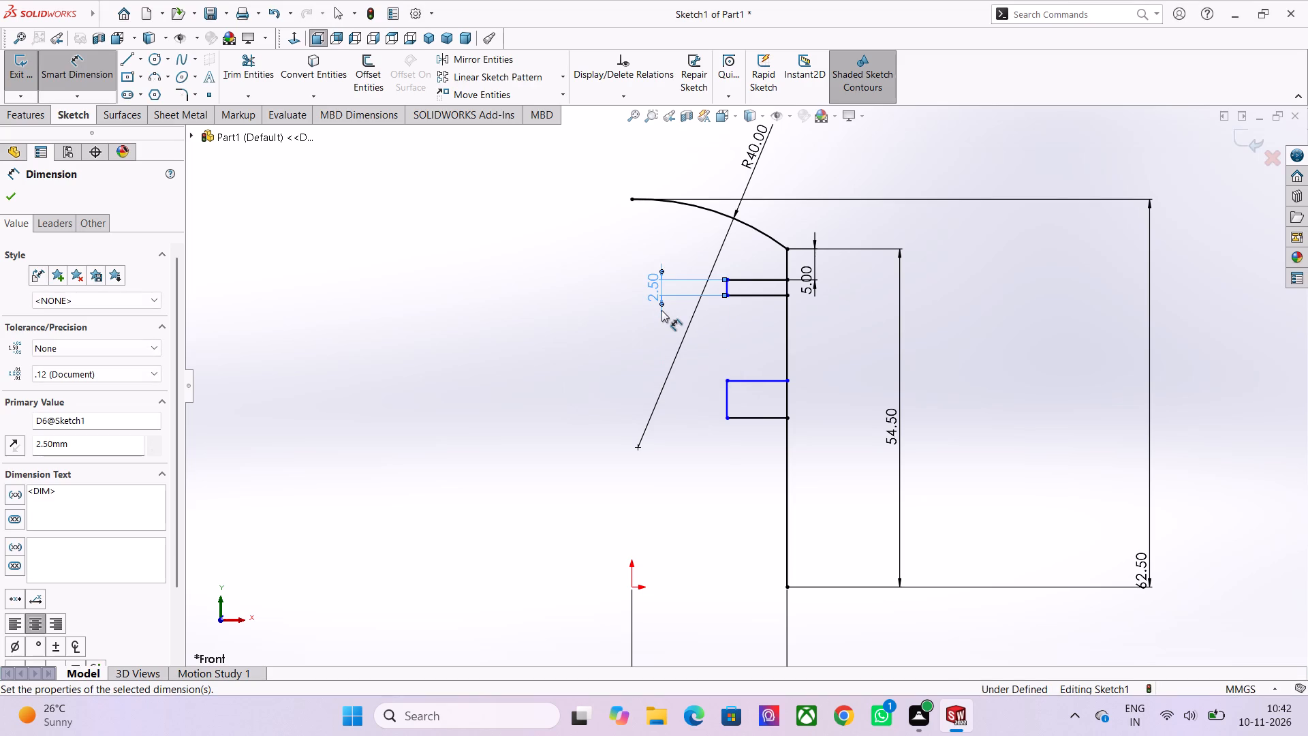
{"action": "left_click", "coordinate": [728, 408]}
{"action": "left_click", "coordinate": [668, 398]}
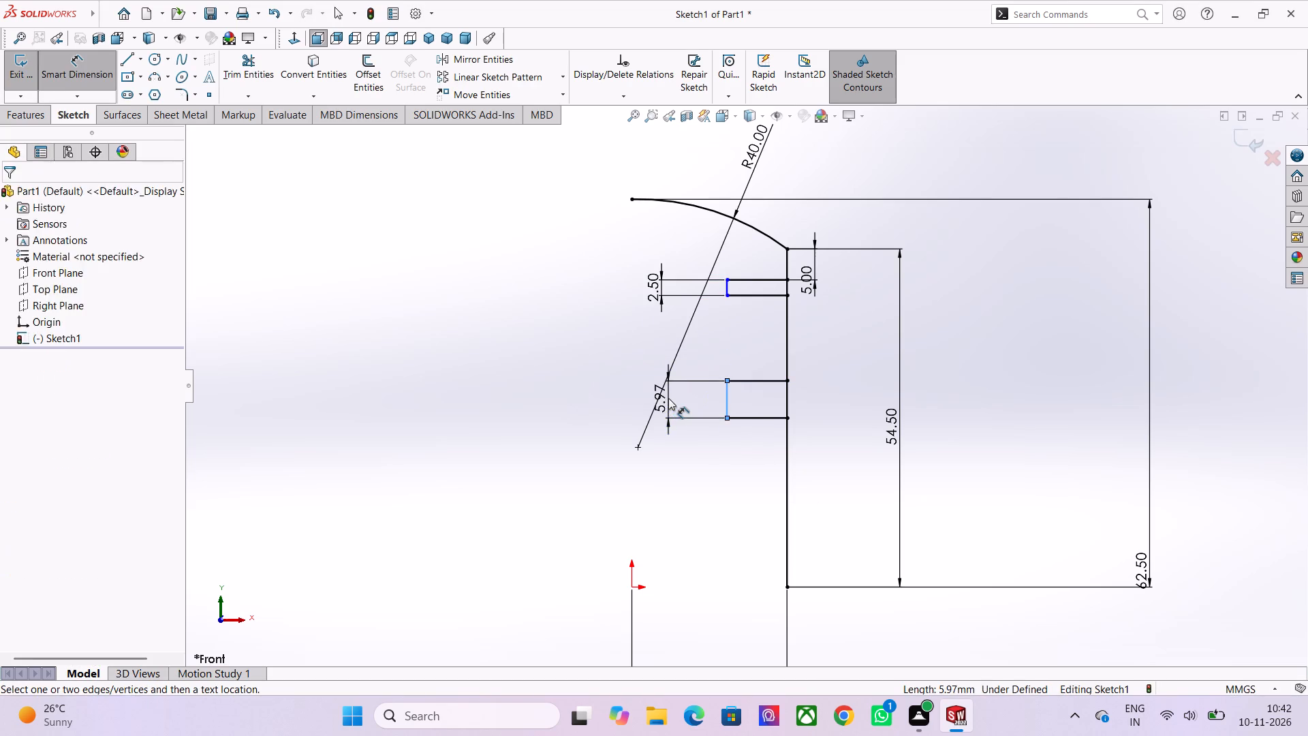
{"action": "type", "text": "2.5"}
{"action": "key", "text": "Return"}
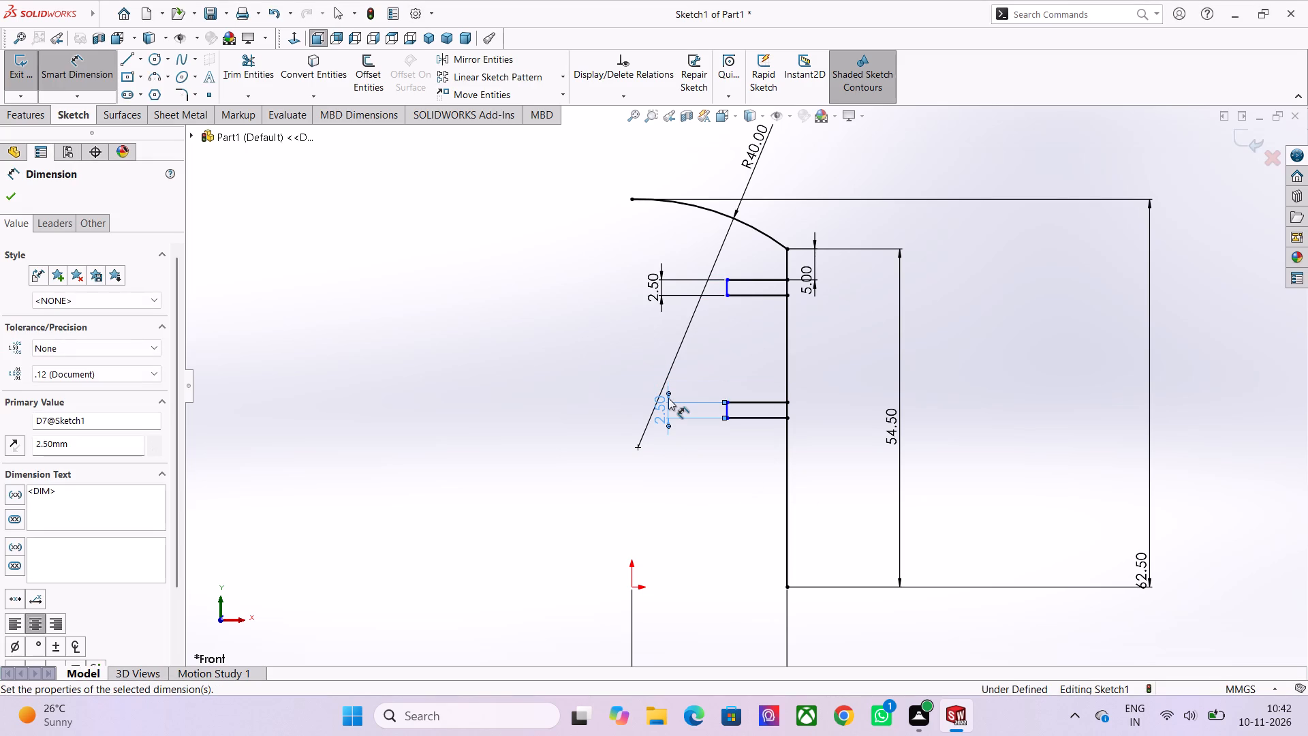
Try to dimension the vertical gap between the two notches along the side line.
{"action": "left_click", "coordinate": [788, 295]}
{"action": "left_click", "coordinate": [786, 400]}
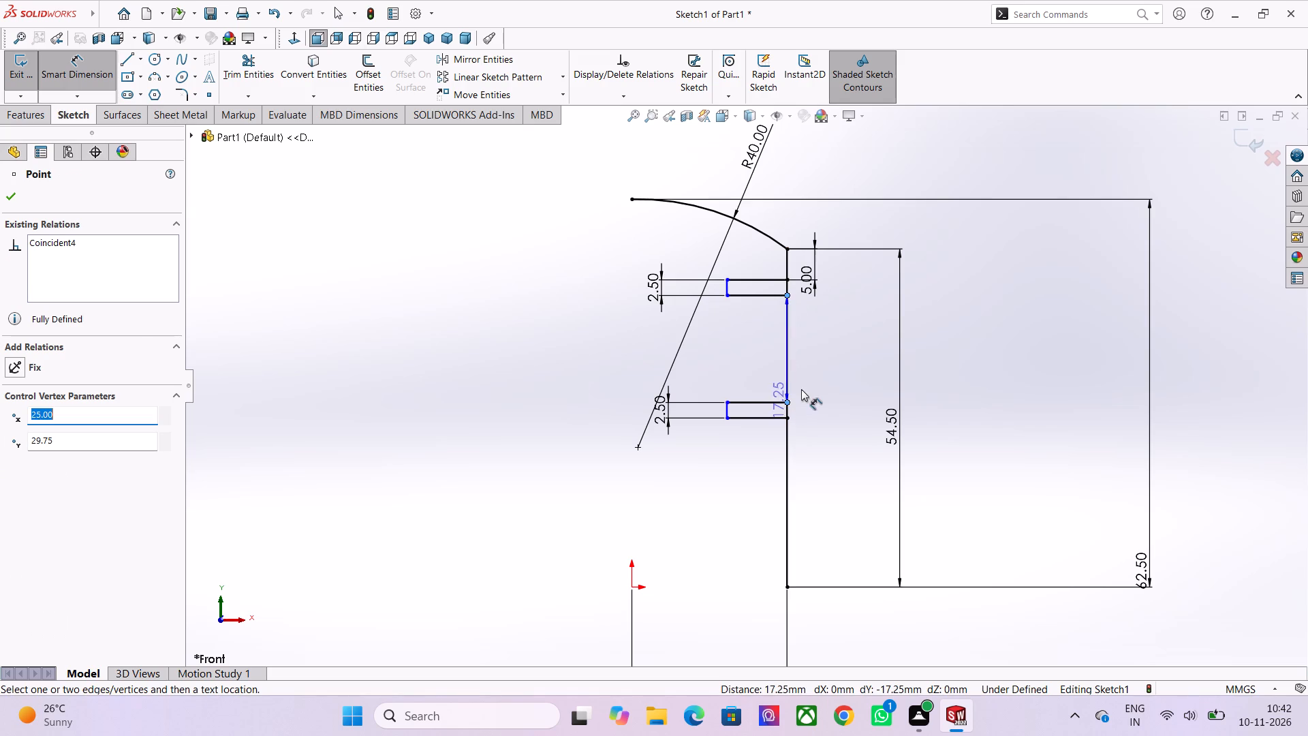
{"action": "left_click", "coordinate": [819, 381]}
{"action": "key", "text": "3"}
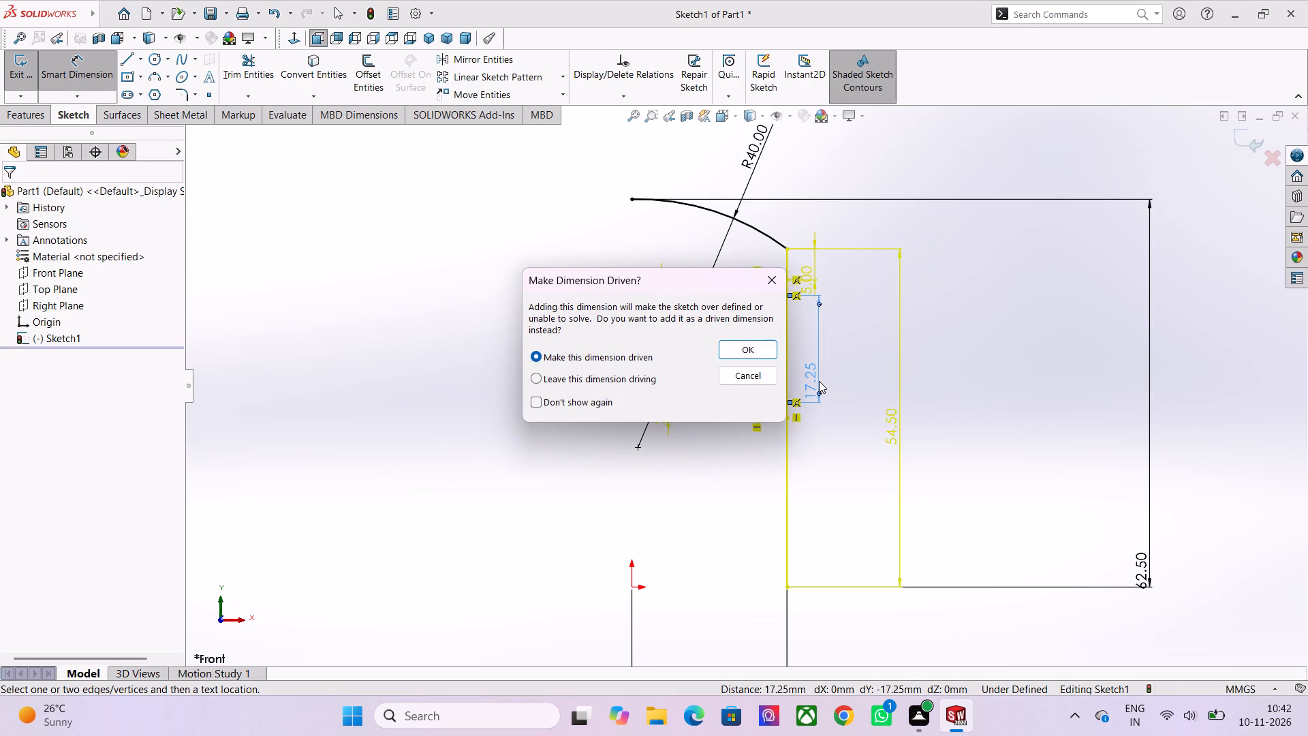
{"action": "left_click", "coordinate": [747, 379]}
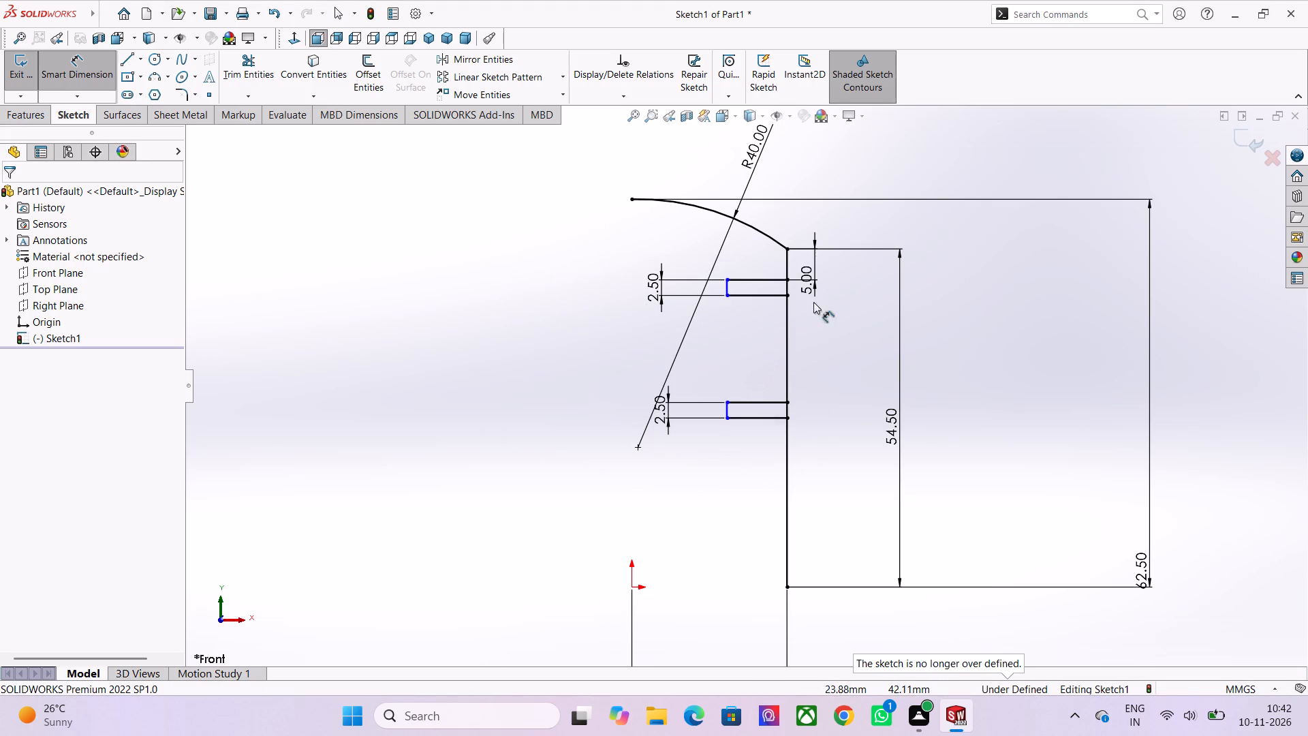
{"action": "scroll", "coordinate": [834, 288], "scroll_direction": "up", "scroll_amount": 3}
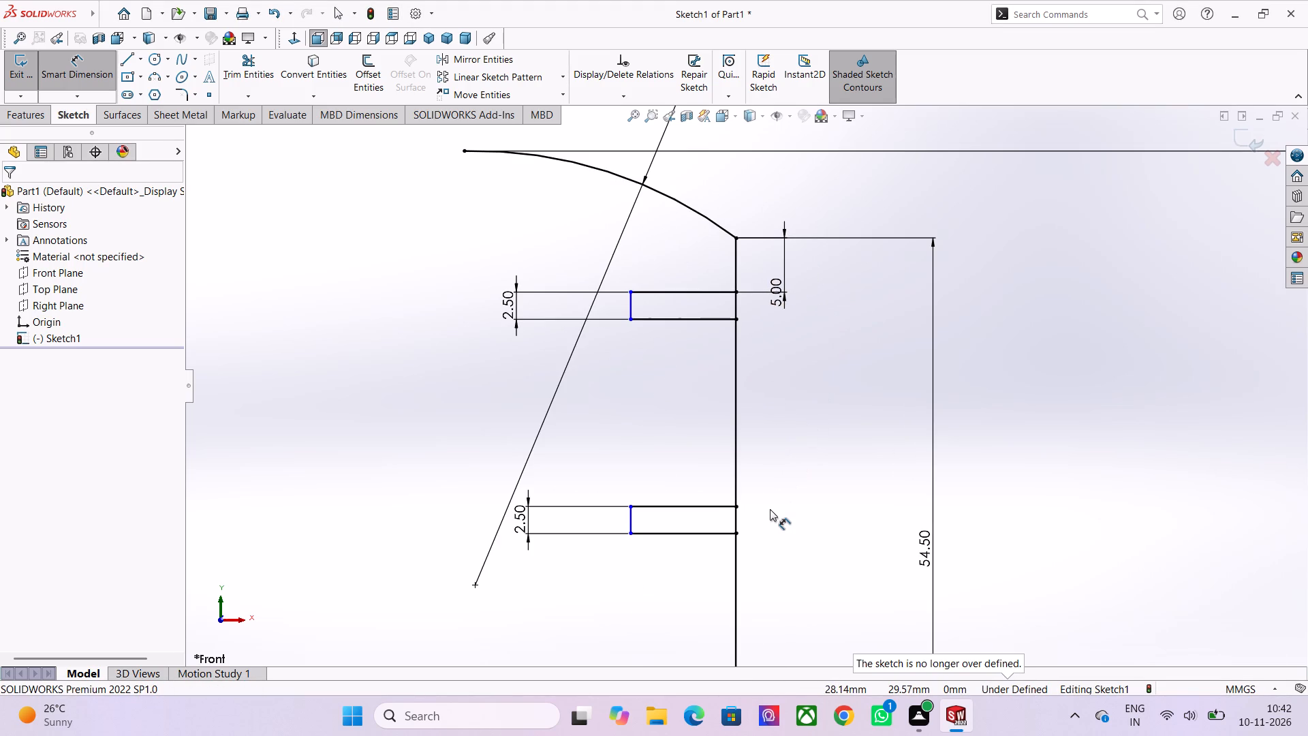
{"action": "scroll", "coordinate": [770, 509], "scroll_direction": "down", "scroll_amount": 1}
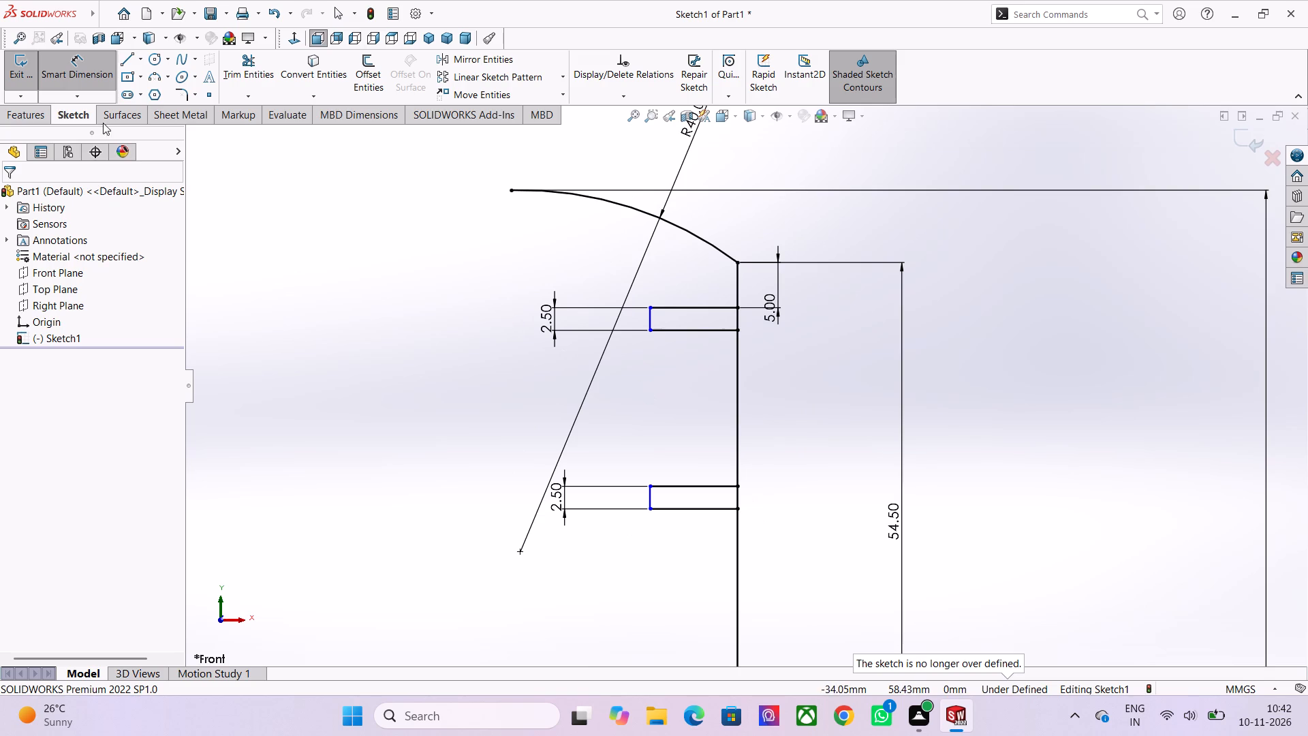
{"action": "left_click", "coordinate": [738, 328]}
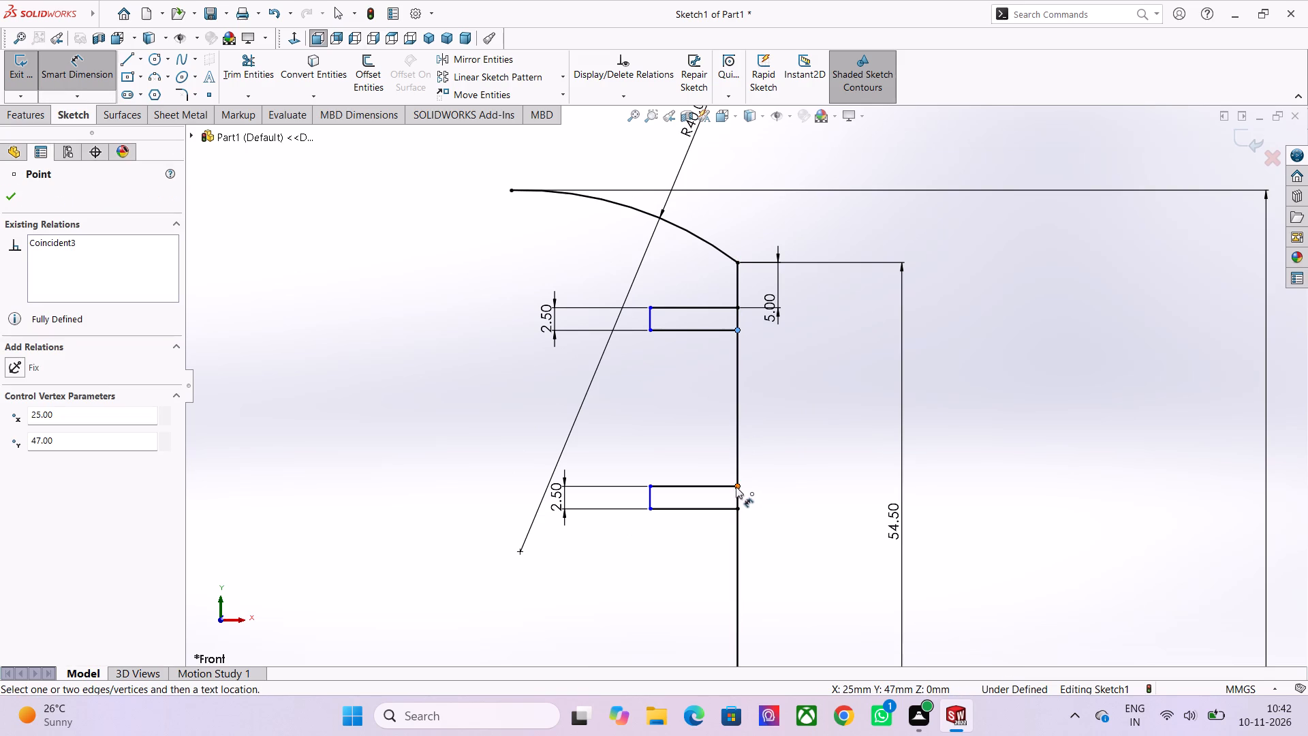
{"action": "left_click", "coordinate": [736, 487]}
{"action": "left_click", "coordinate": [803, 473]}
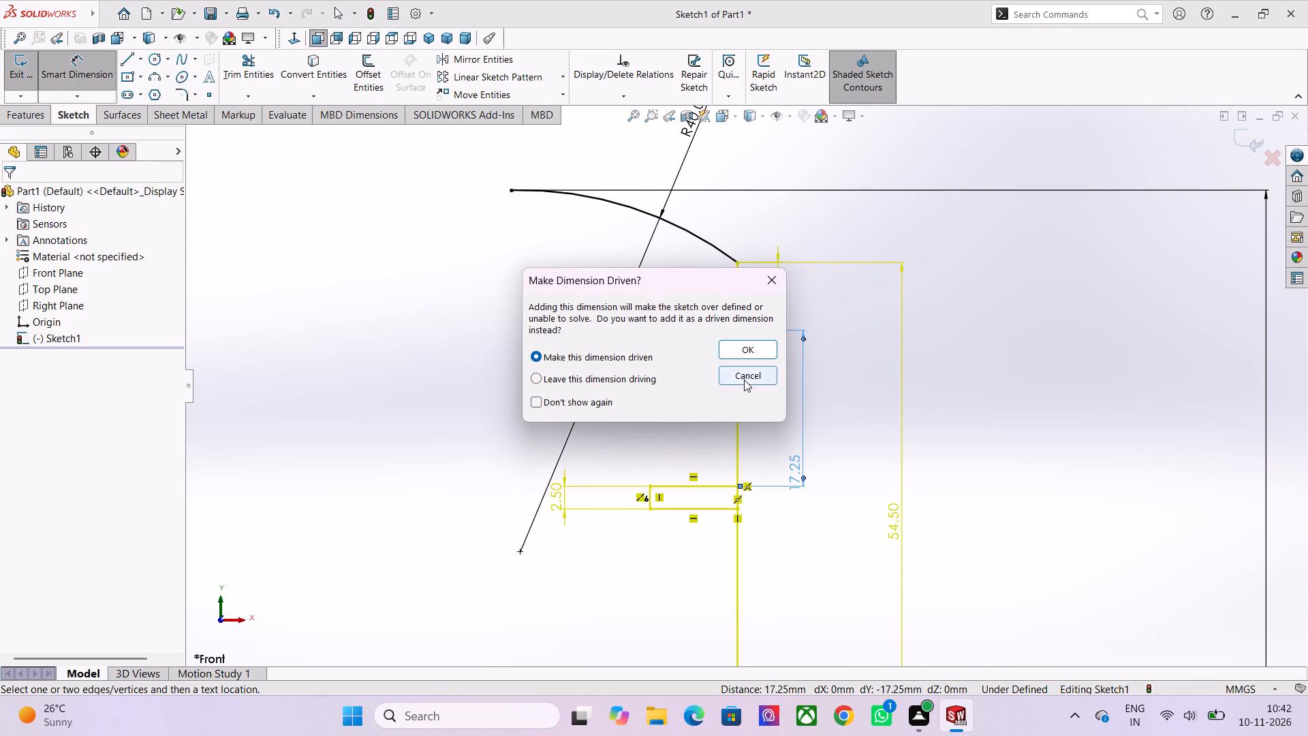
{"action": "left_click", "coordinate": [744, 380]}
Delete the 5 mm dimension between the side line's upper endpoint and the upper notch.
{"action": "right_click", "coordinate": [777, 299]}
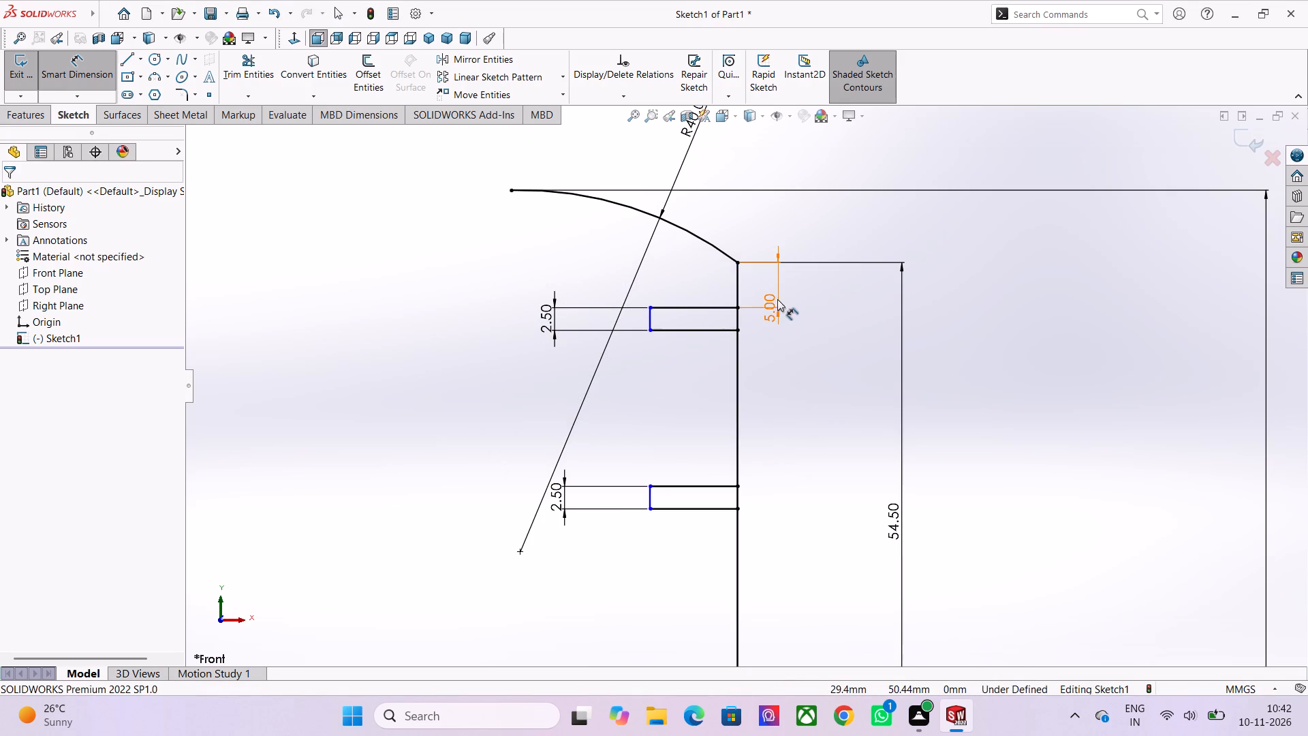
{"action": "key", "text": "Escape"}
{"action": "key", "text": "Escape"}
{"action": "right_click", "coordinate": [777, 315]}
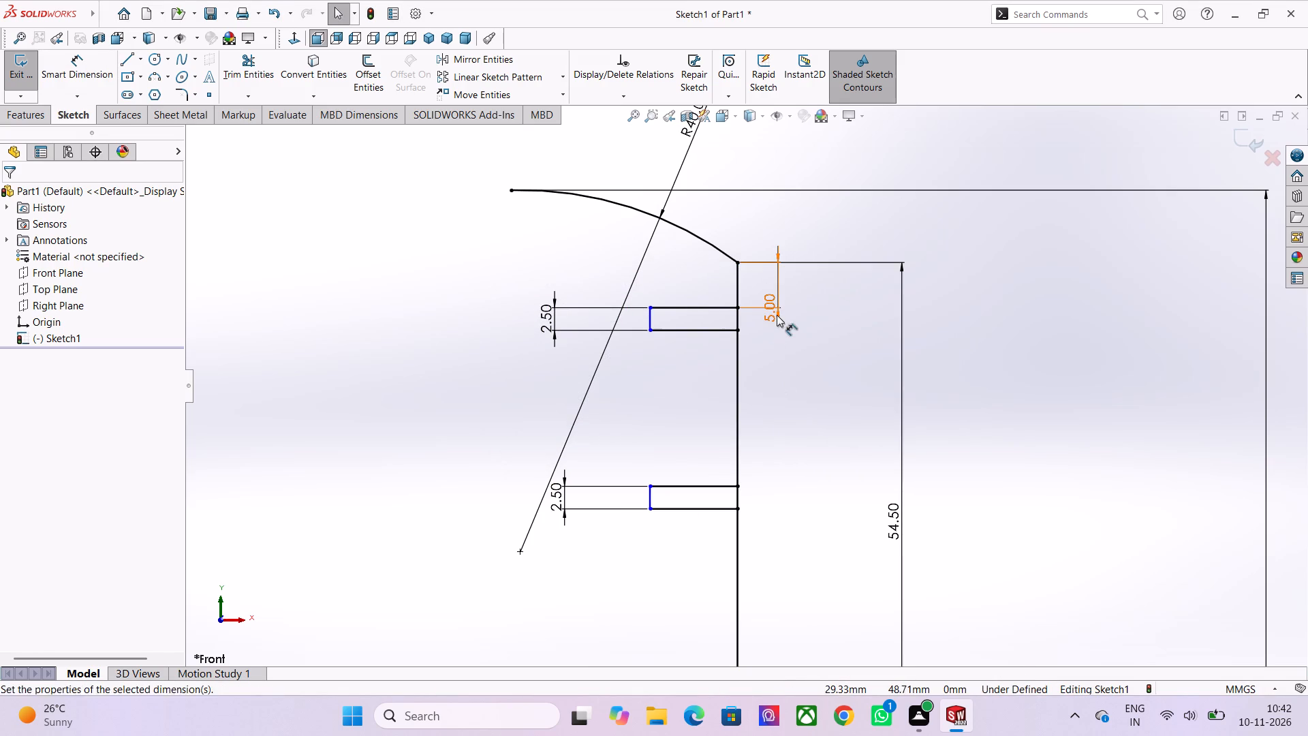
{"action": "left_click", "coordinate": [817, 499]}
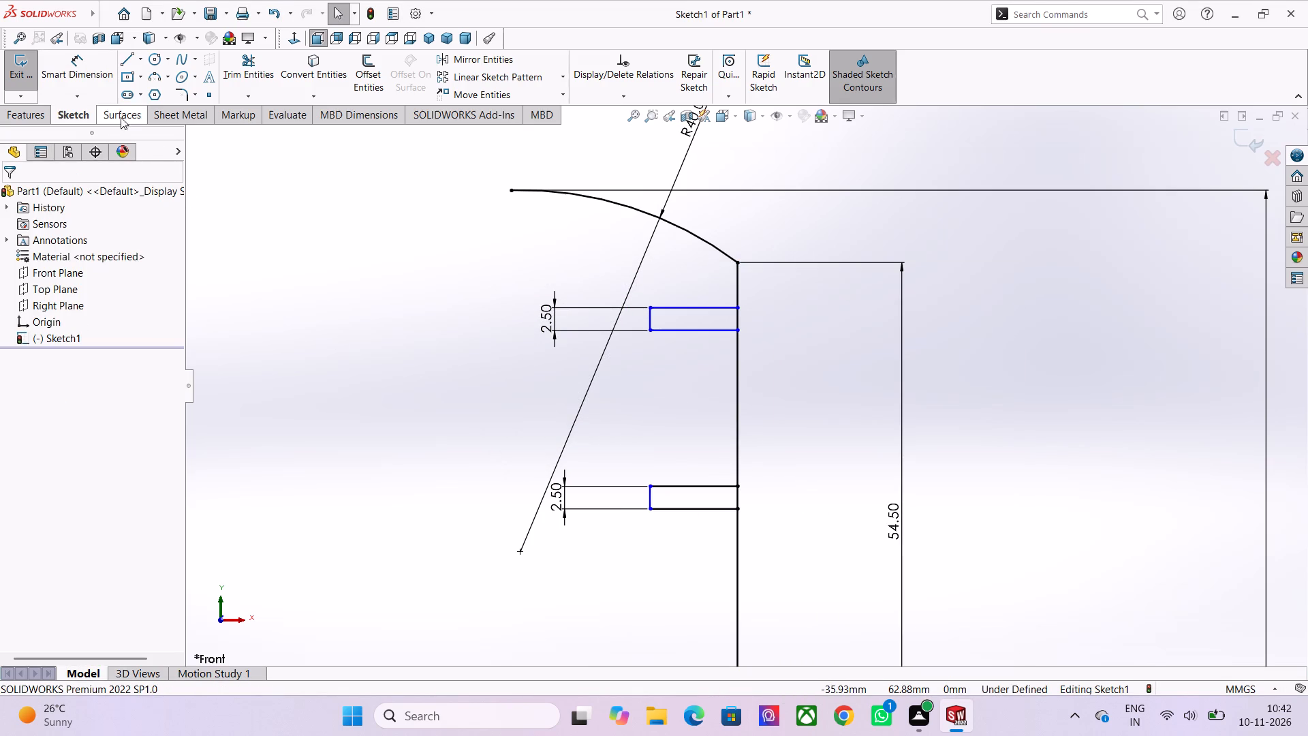
Dimension the vertical gap between the upper notch's bottom corner and the lower notch's top corner as 3 mm.
{"action": "left_click", "coordinate": [91, 92]}
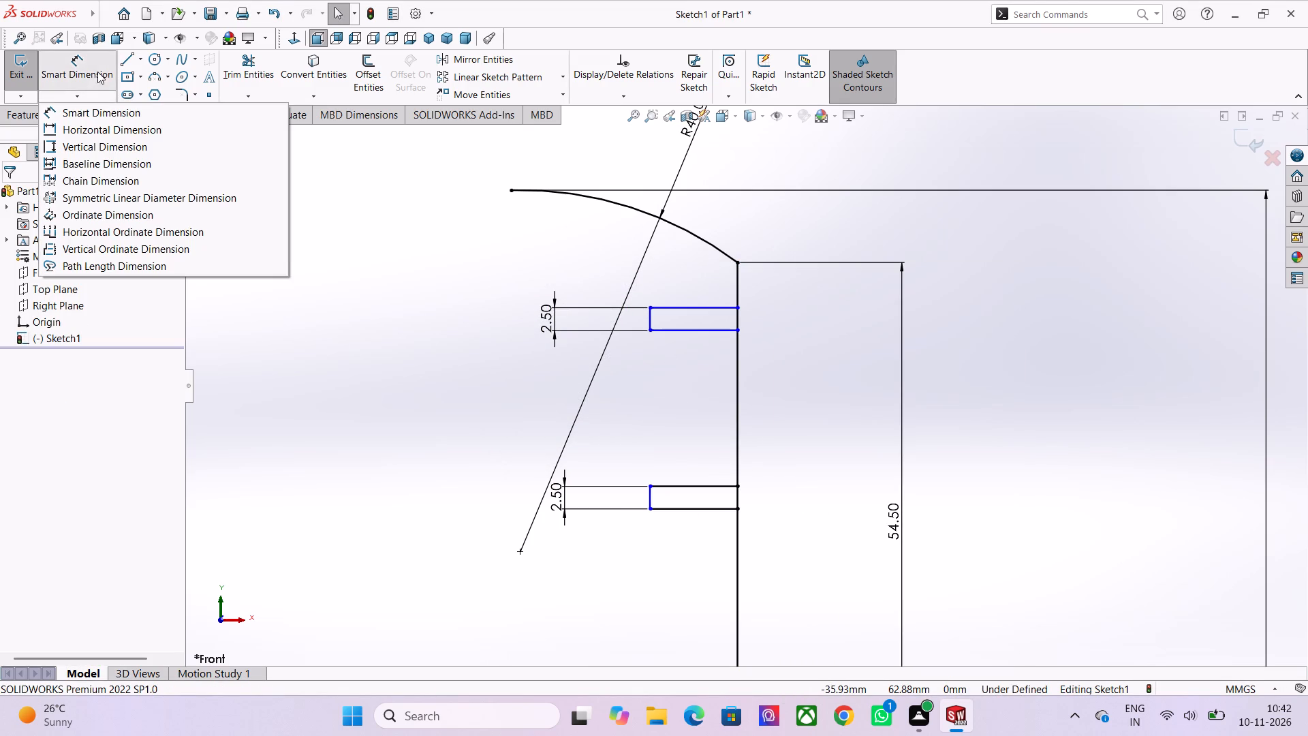
{"action": "left_click", "coordinate": [89, 66]}
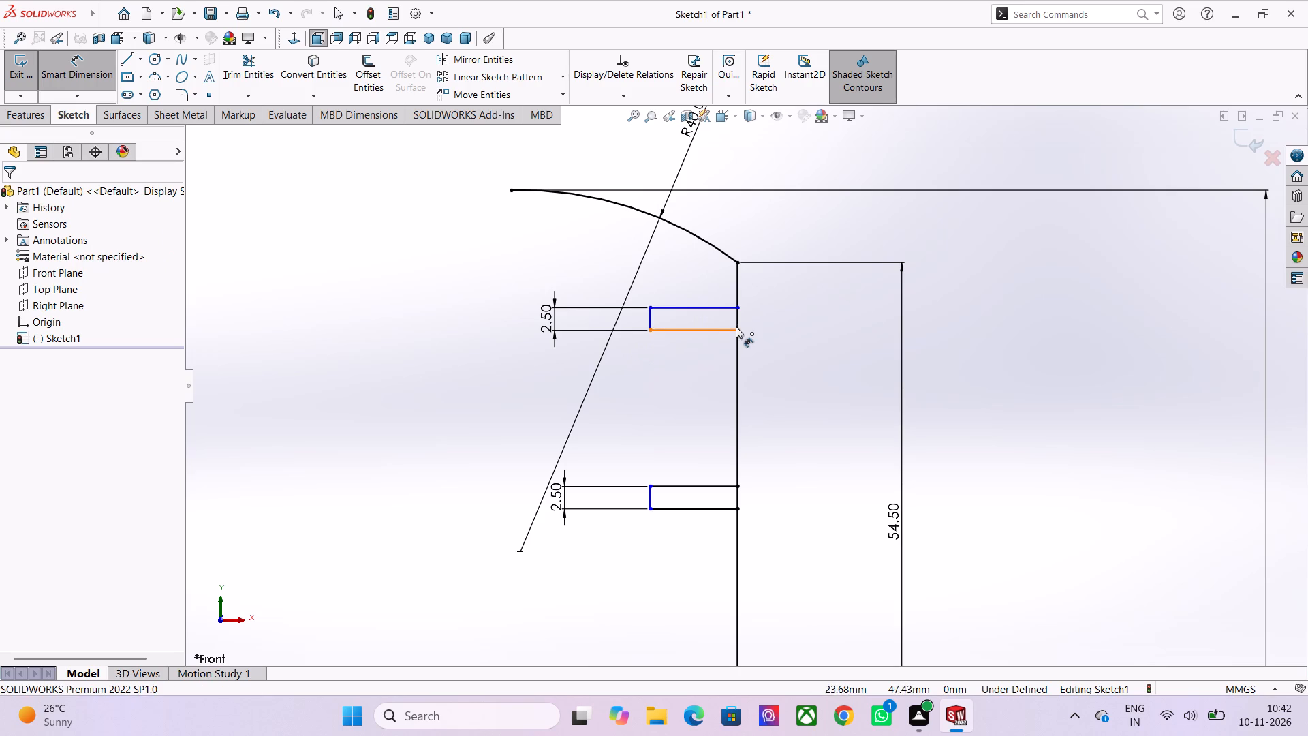
{"action": "left_click", "coordinate": [736, 328]}
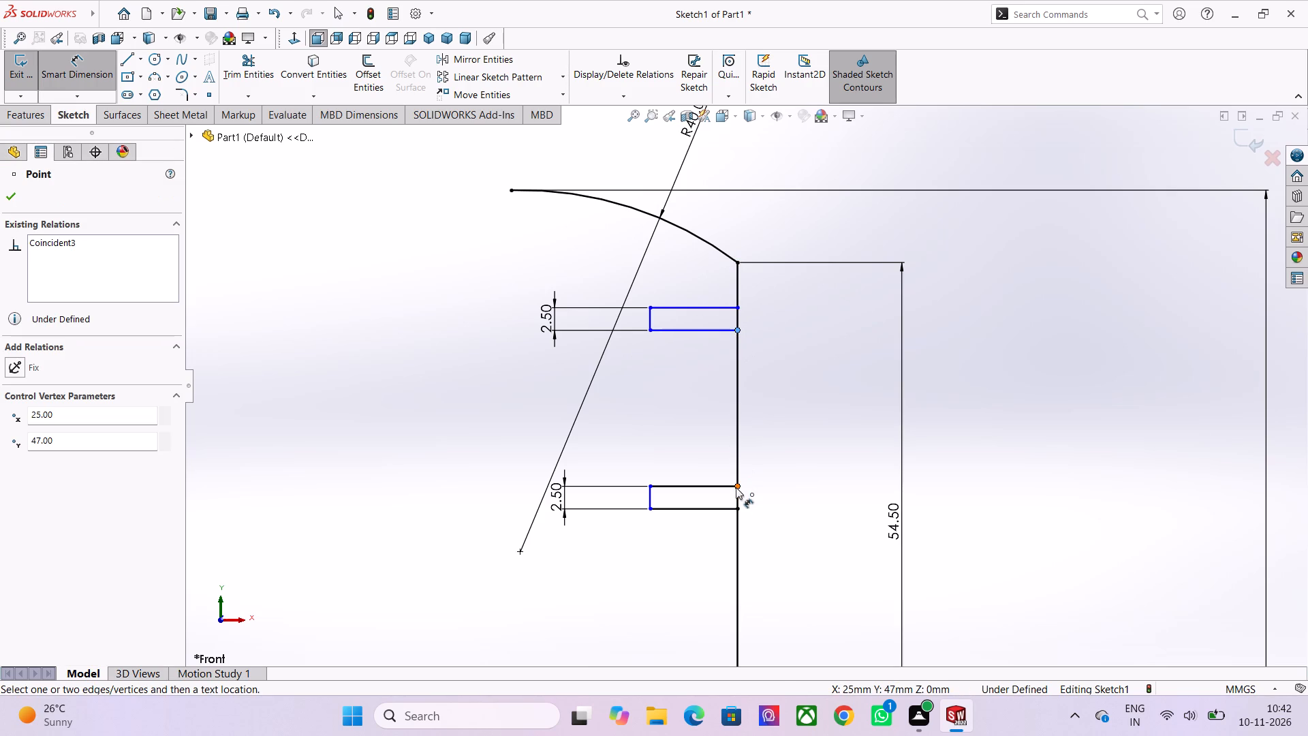
{"action": "left_click", "coordinate": [779, 478]}
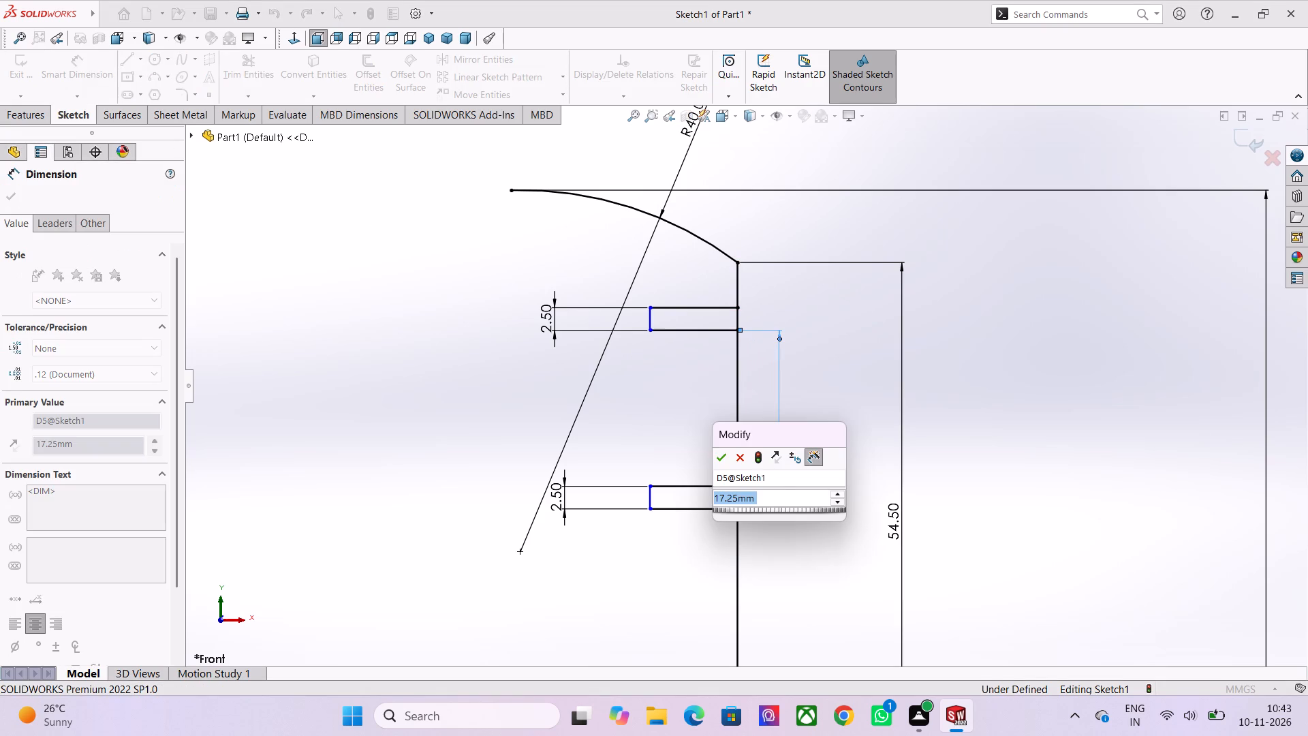
{"action": "key", "text": "3"}
{"action": "key", "text": "Return"}
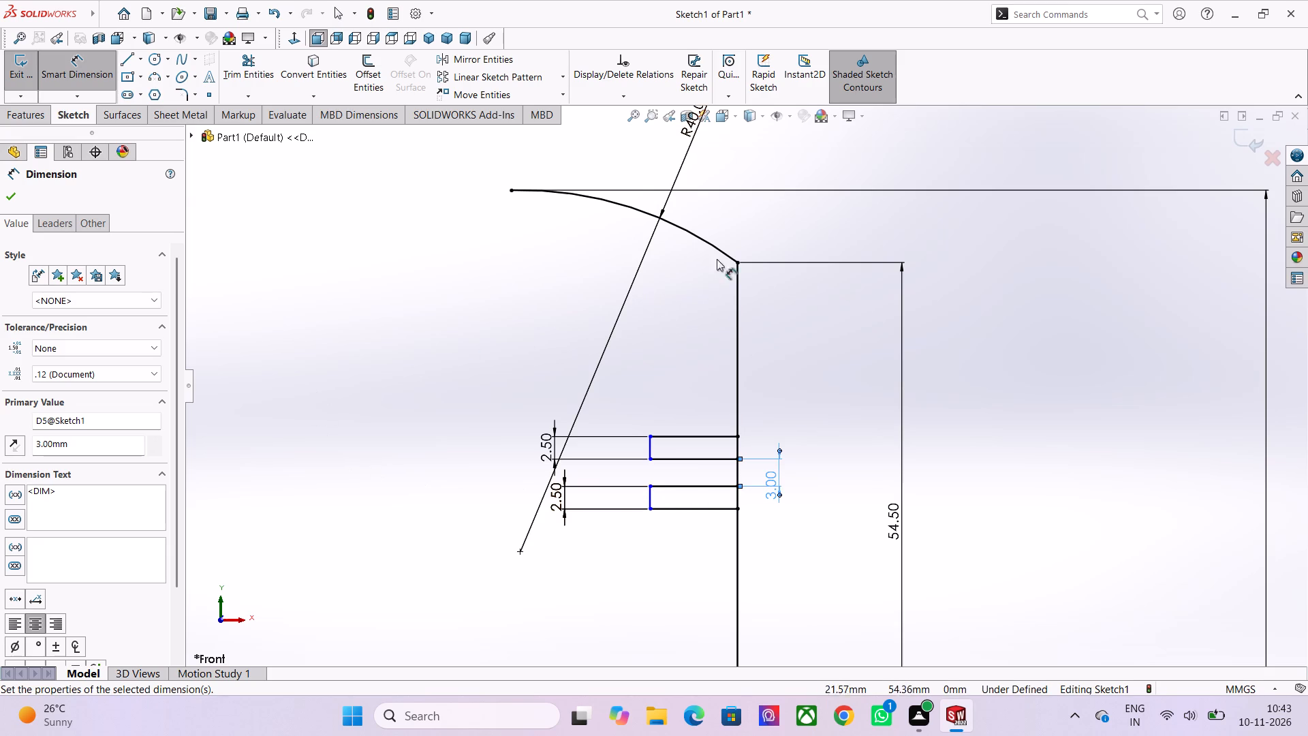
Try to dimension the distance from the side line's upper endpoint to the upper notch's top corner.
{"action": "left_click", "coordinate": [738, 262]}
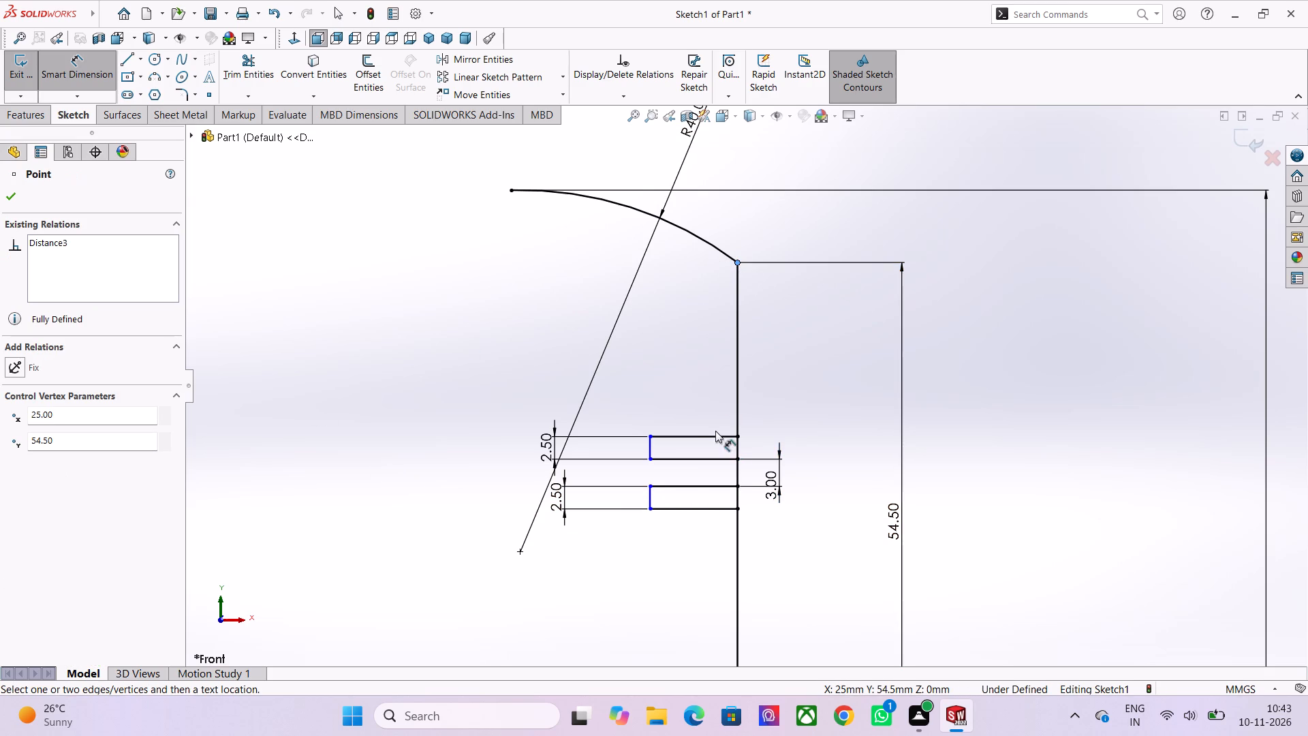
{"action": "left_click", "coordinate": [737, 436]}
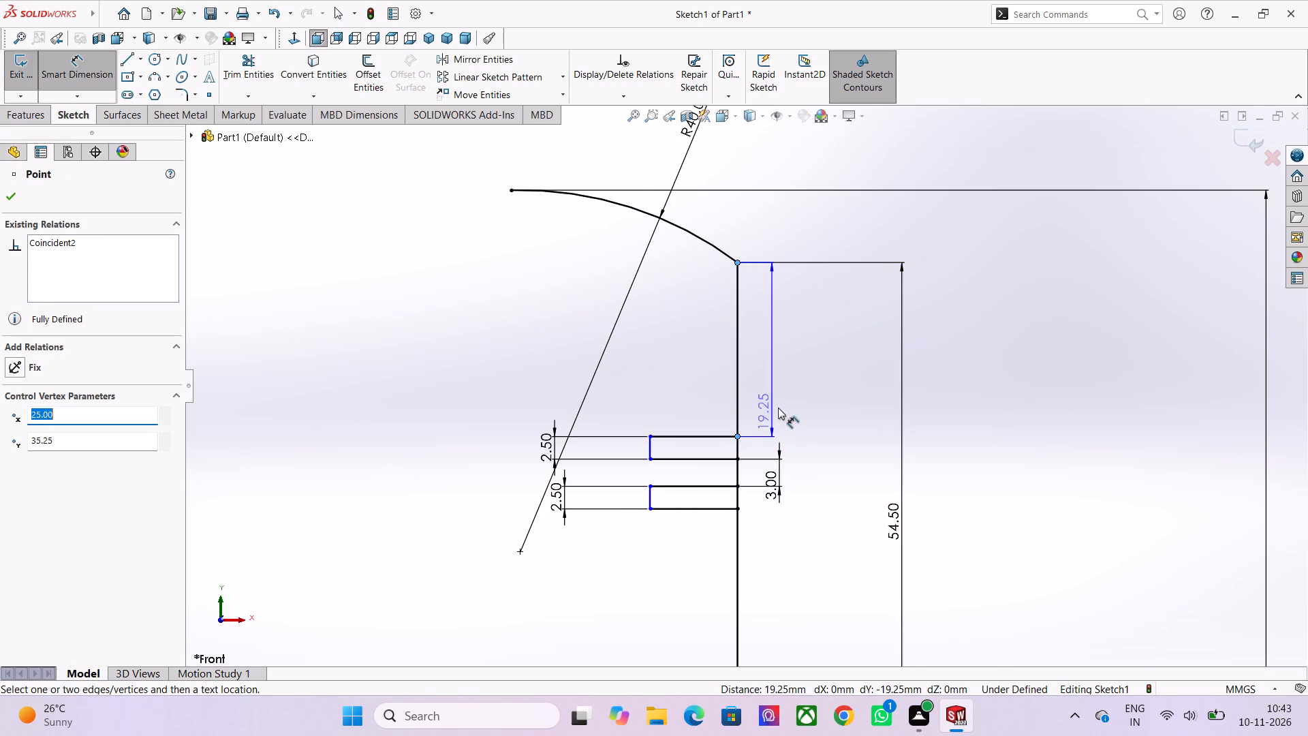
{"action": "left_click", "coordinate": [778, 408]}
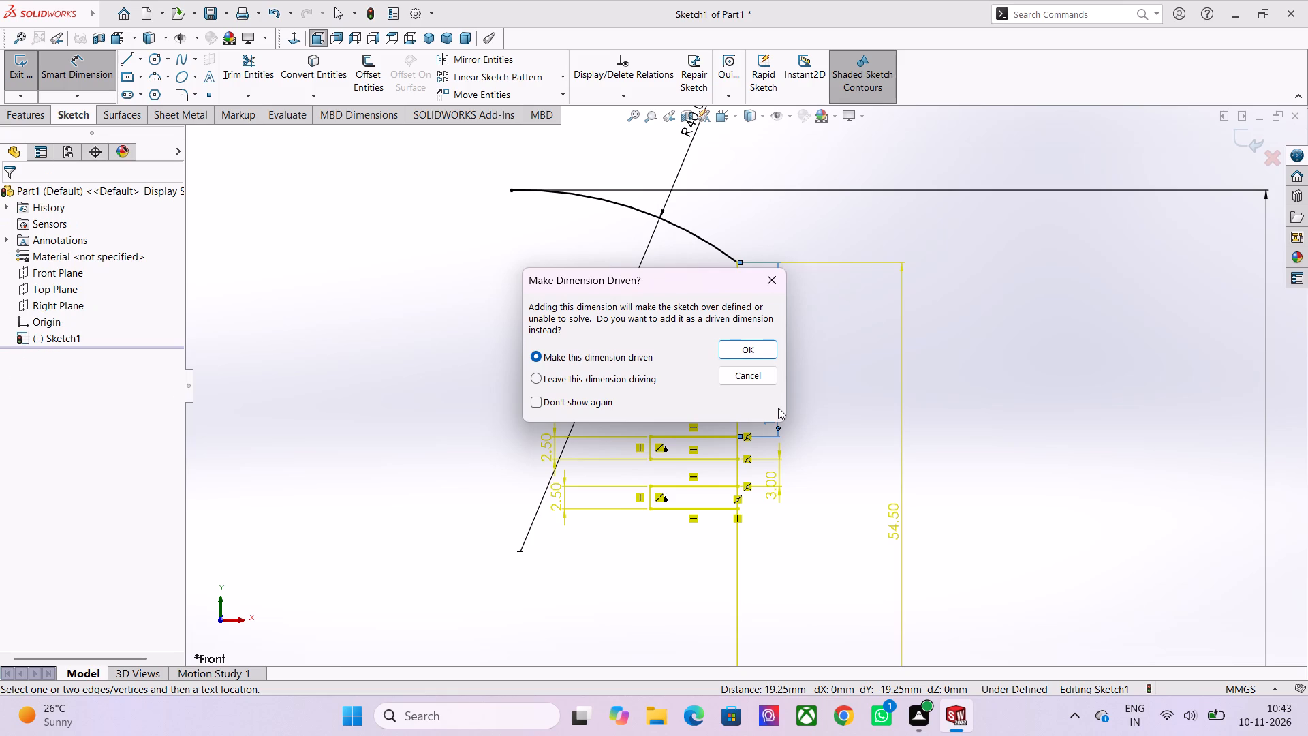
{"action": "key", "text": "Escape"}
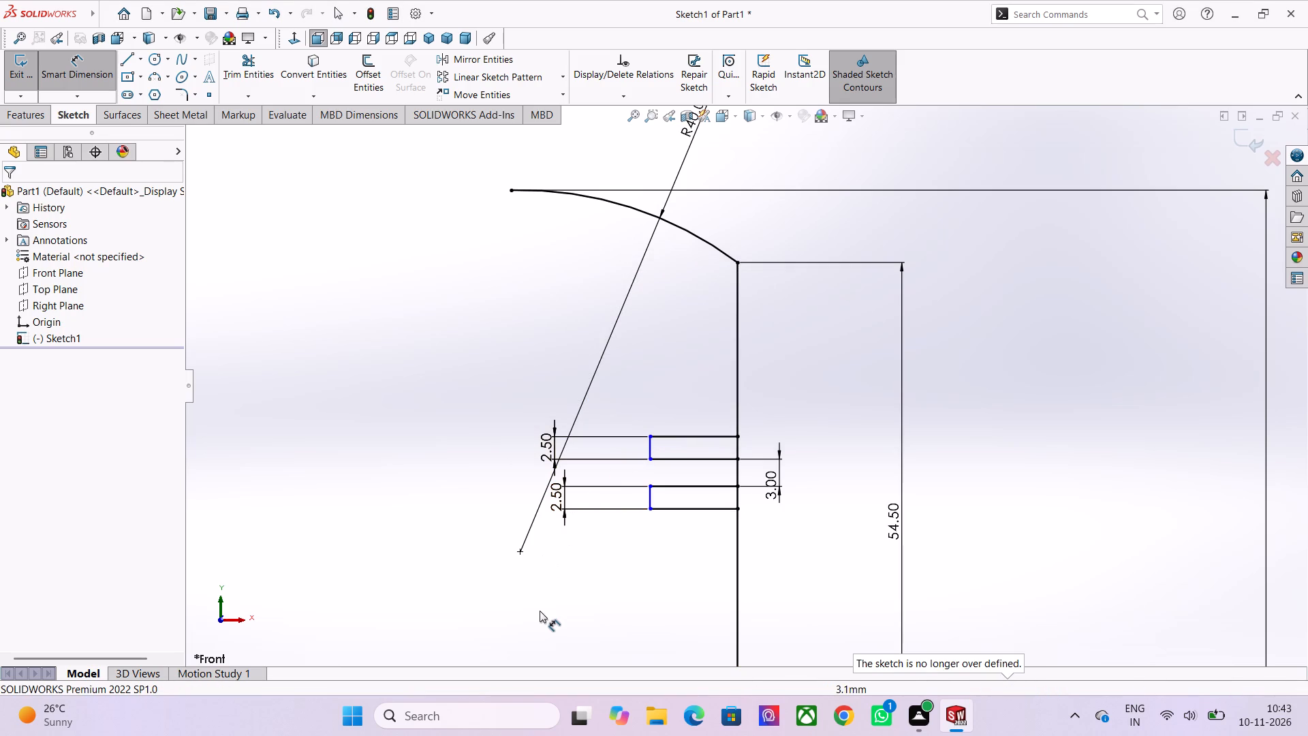
Delete the 2.5 mm height dimension of the upper notch.
{"action": "right_click", "coordinate": [551, 441]}
{"action": "key", "text": "Escape"}
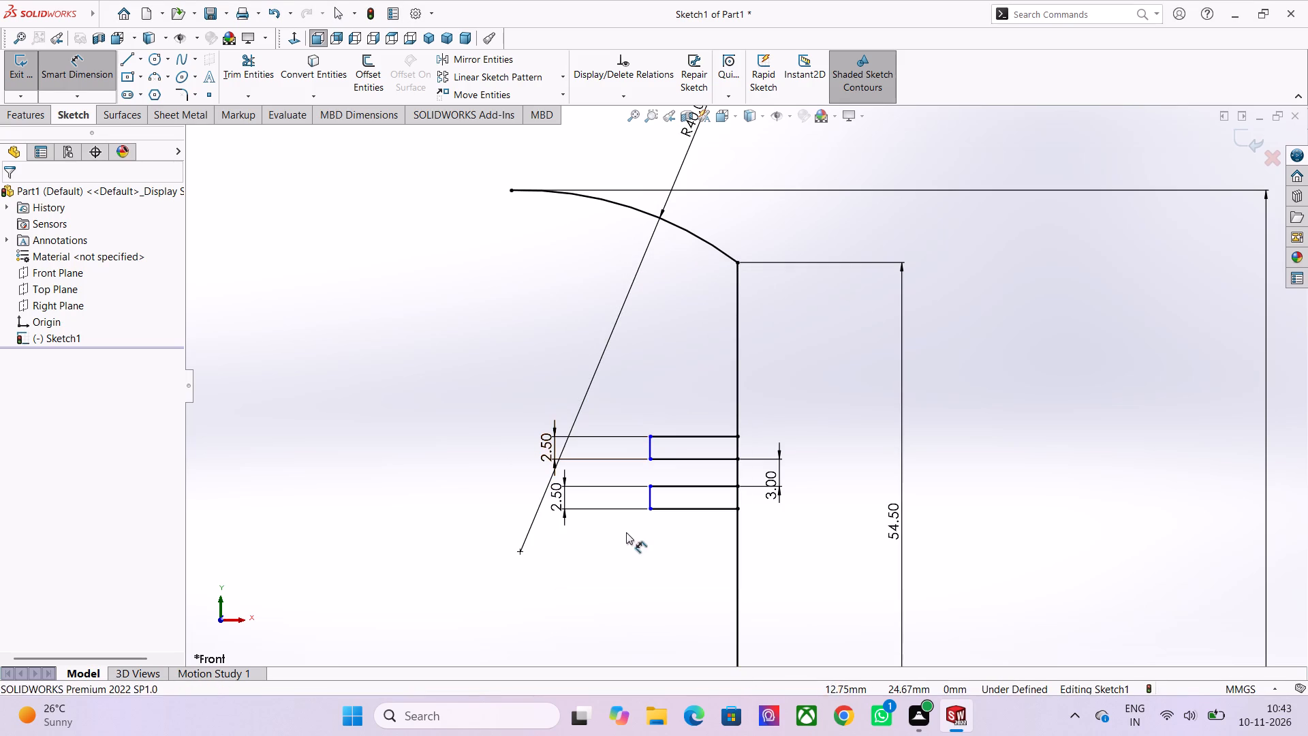
{"action": "key", "text": "Escape"}
{"action": "right_click", "coordinate": [555, 448]}
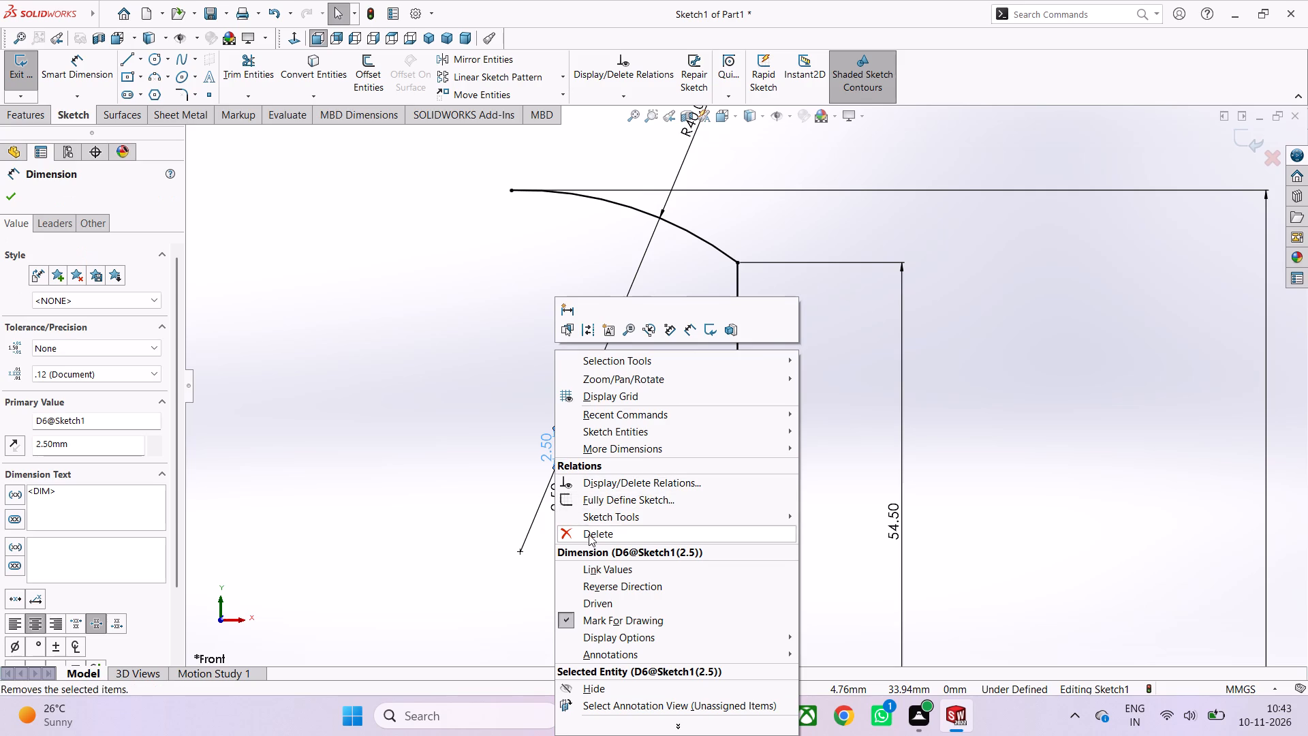
{"action": "left_click", "coordinate": [589, 534]}
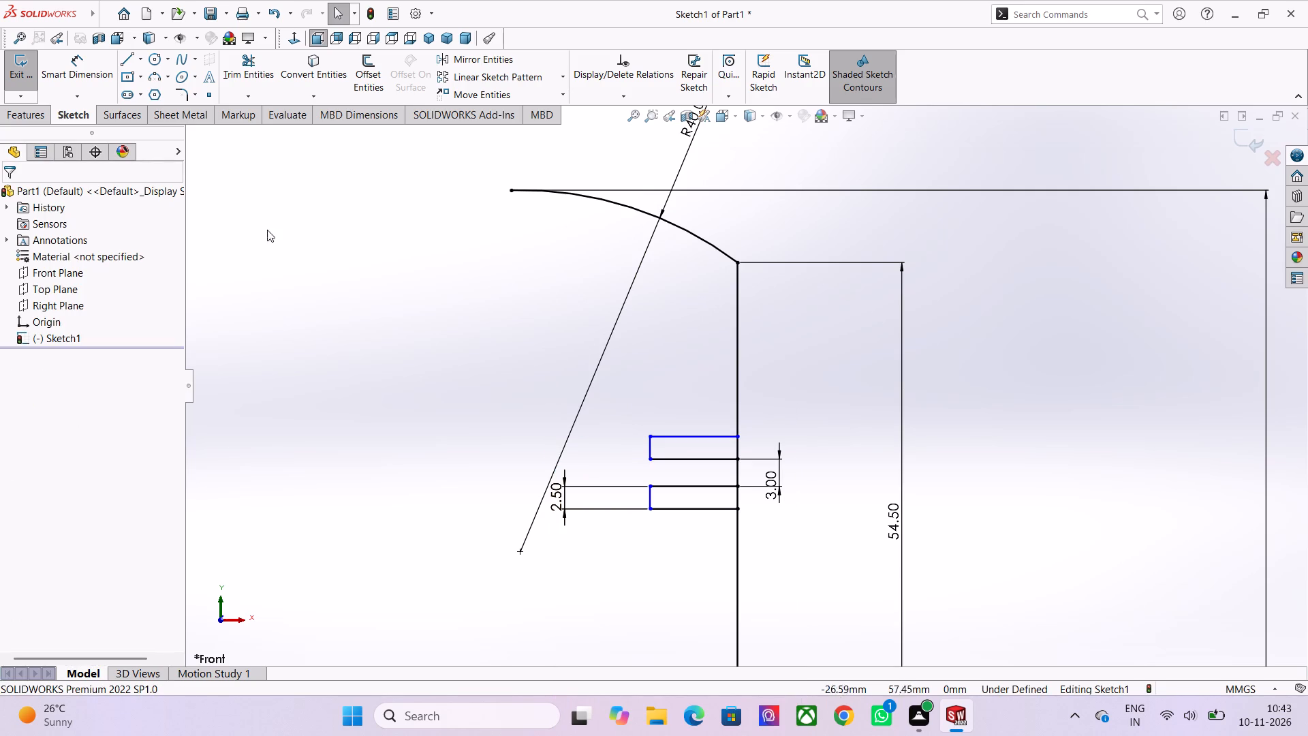
Dimension the vertical distance from the side line's upper endpoint to the upper notch's top corner as 5 mm.
{"action": "left_click", "coordinate": [93, 78]}
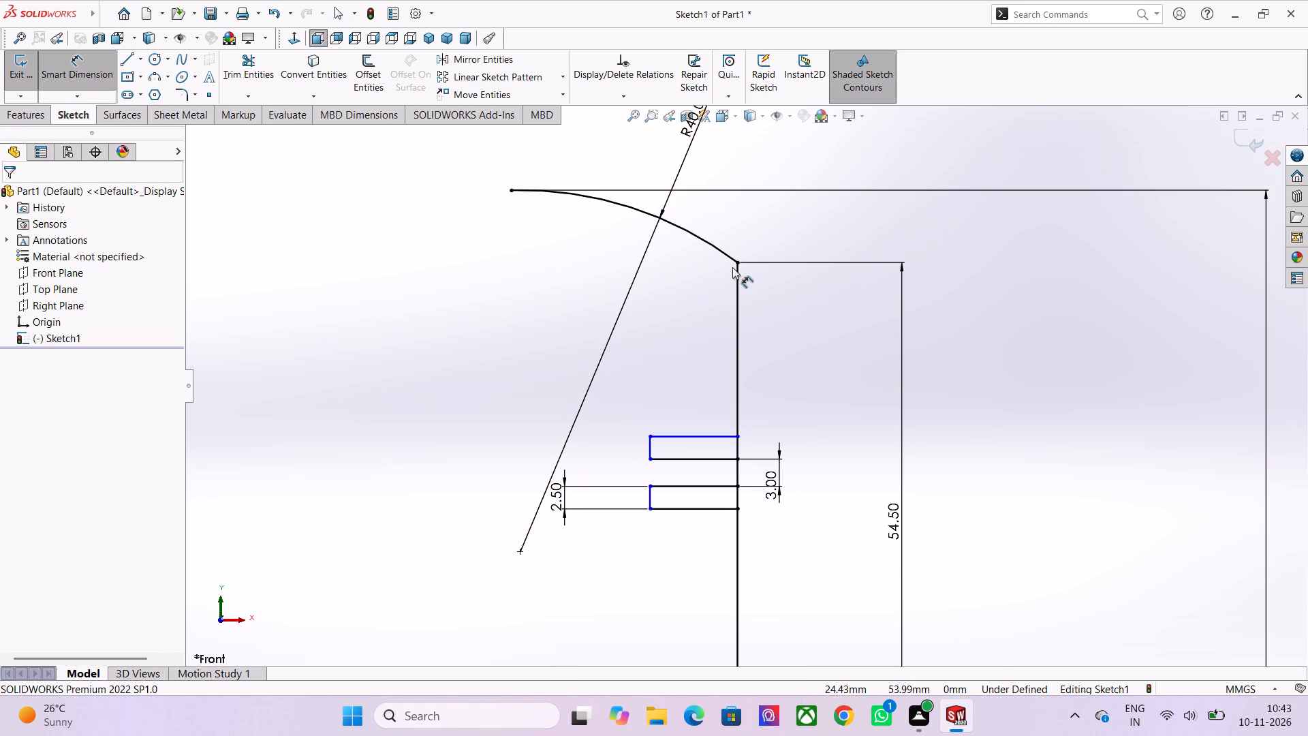
{"action": "left_click", "coordinate": [737, 264]}
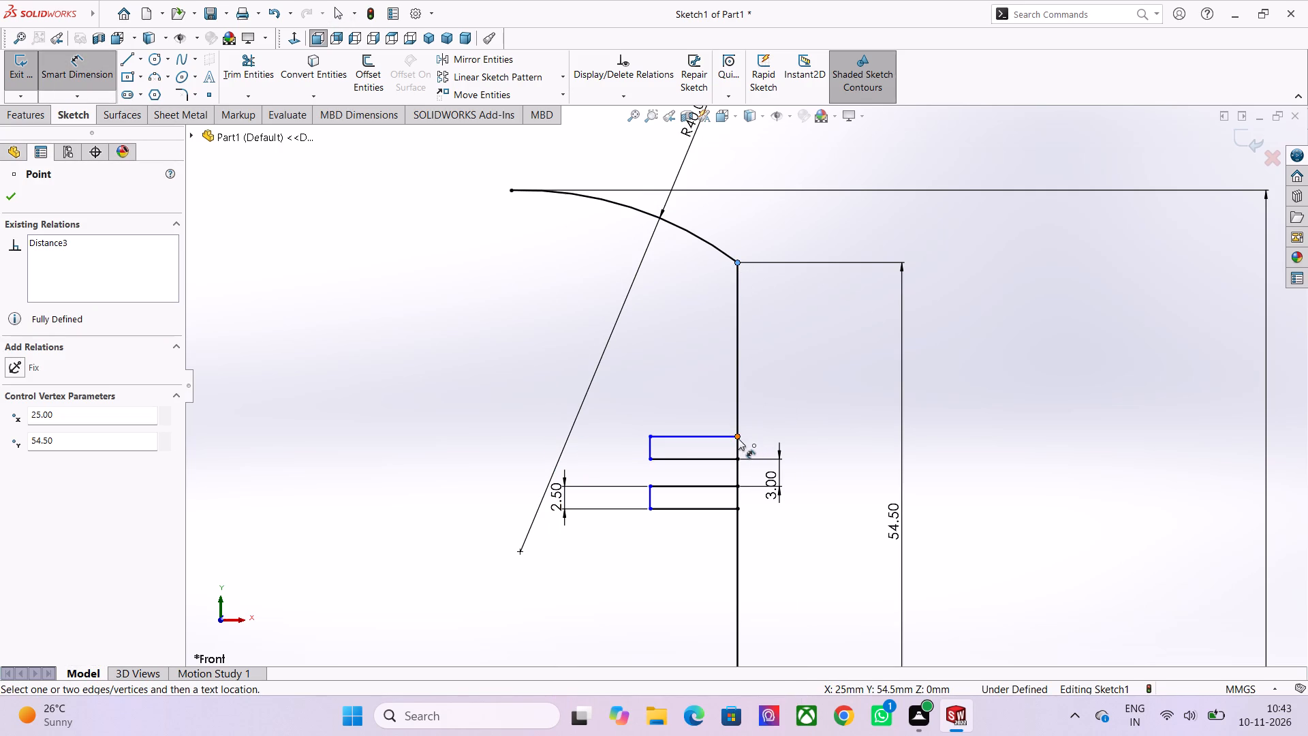
{"action": "left_click", "coordinate": [738, 438]}
{"action": "left_click", "coordinate": [813, 410]}
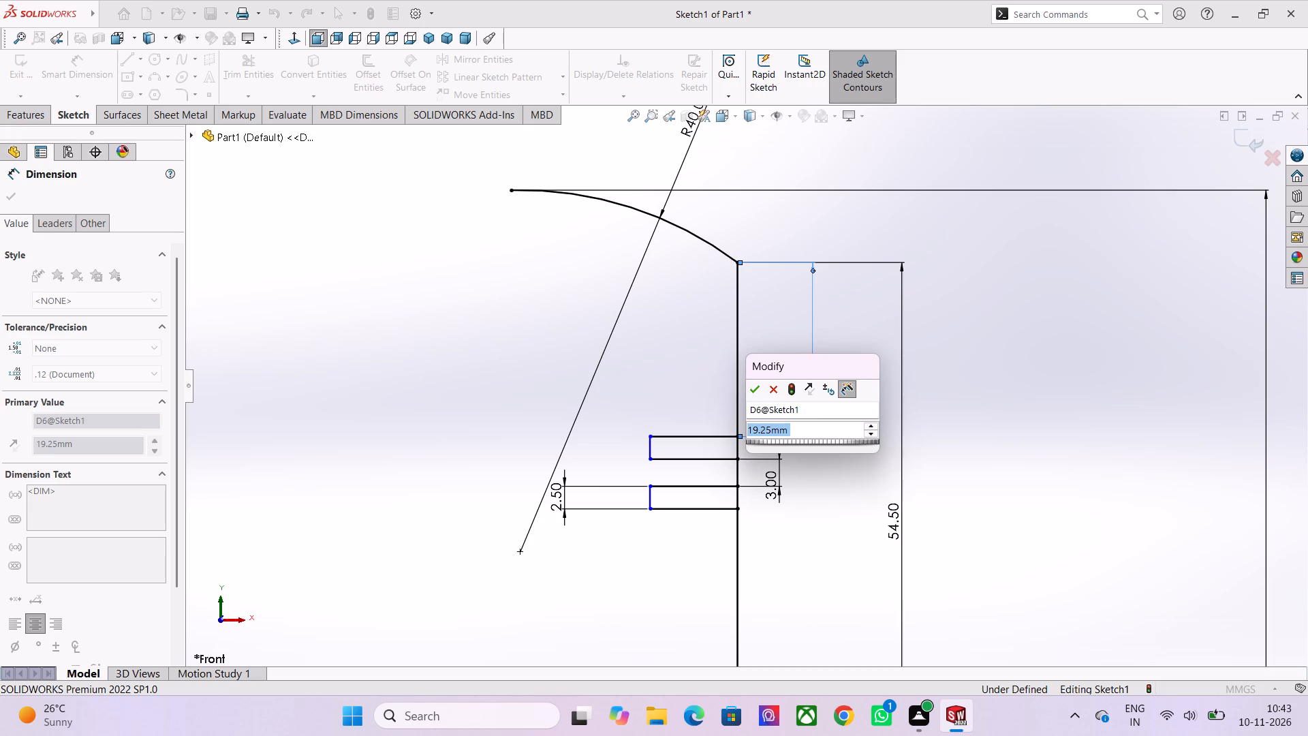
{"action": "key", "text": "5"}
{"action": "key", "text": "Return"}
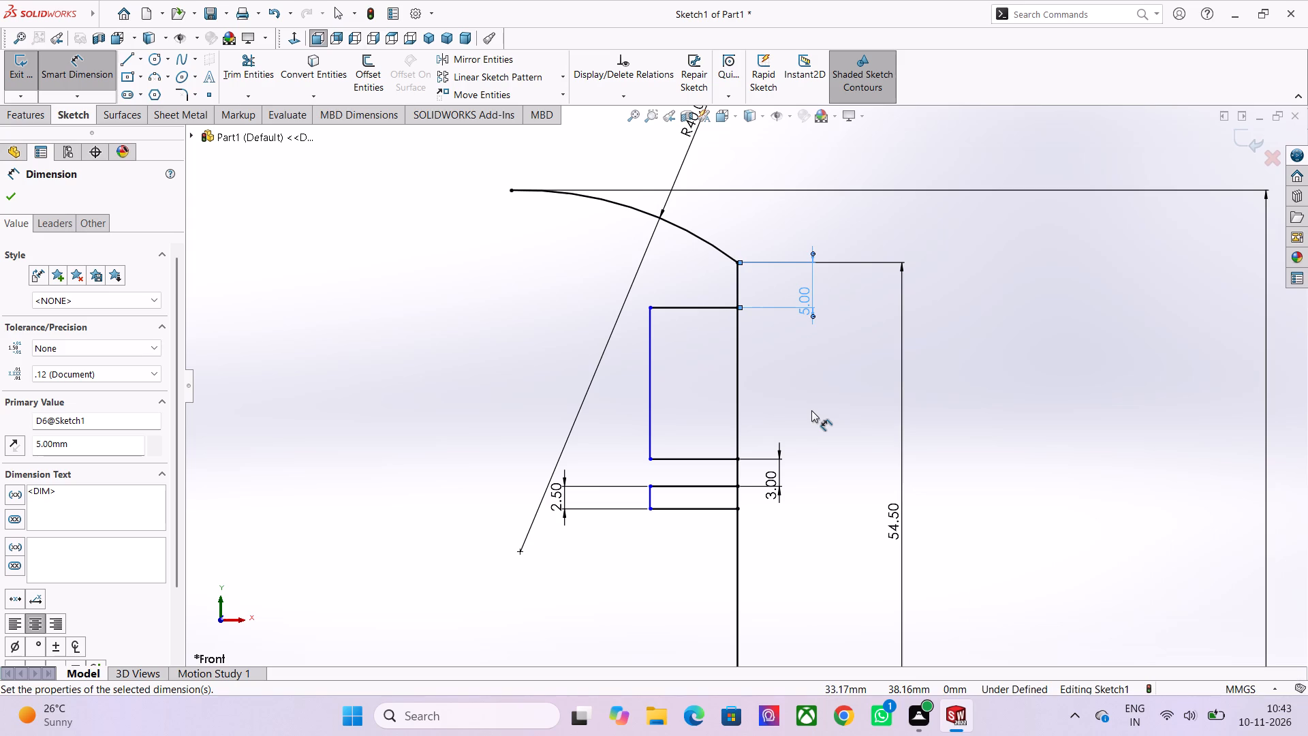
Delete the 5 mm dimension between the side line's upper endpoint and the upper notch's top corner.
{"action": "key", "text": "Escape"}
{"action": "key", "text": "Escape"}
{"action": "right_click", "coordinate": [806, 294]}
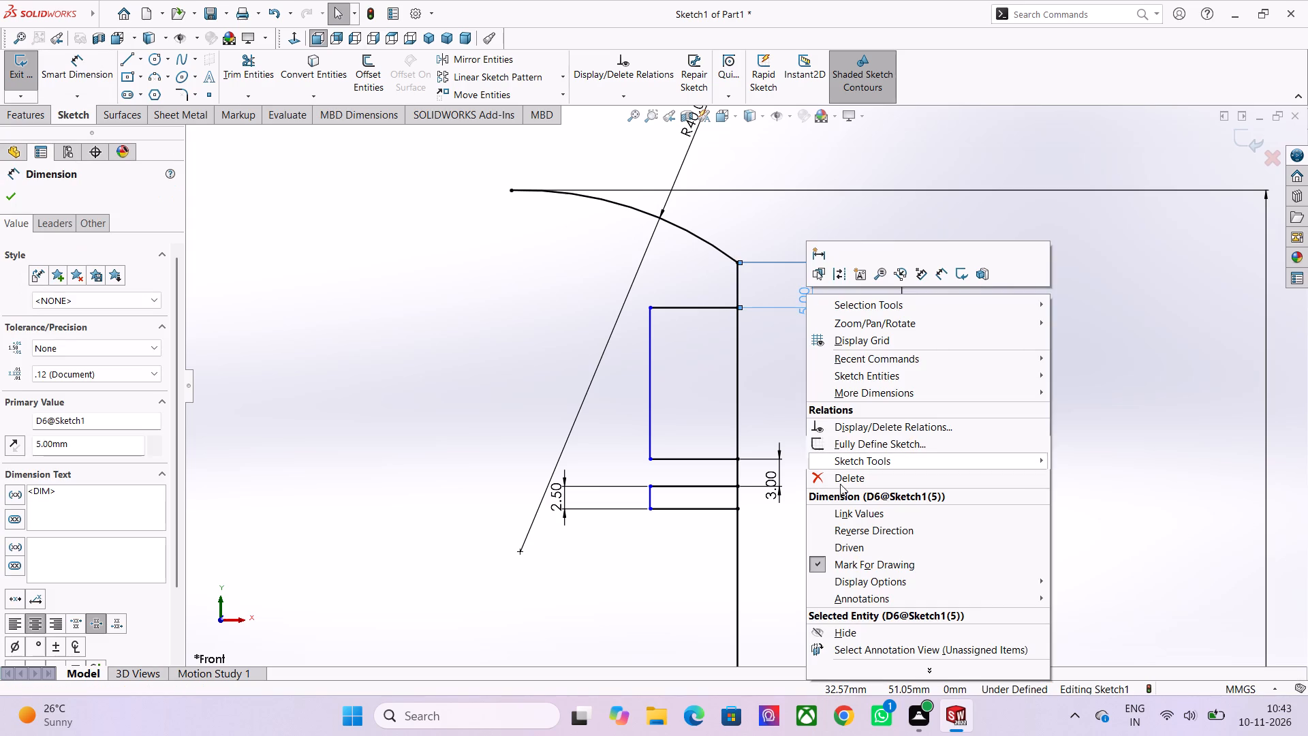
{"action": "left_click", "coordinate": [847, 478]}
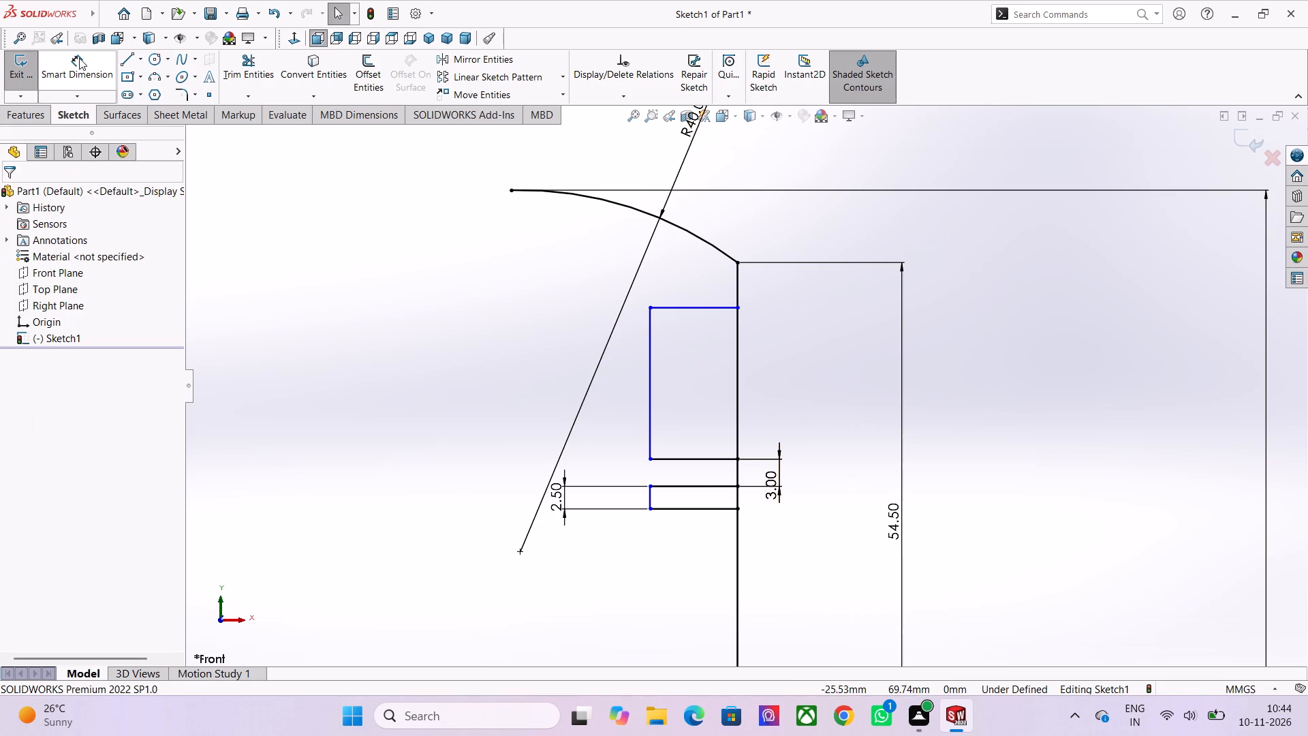
Dimension the distance from the side line's upper endpoint to the upper notch's top edge as 5 mm.
{"action": "left_click", "coordinate": [79, 58]}
{"action": "left_click", "coordinate": [737, 261]}
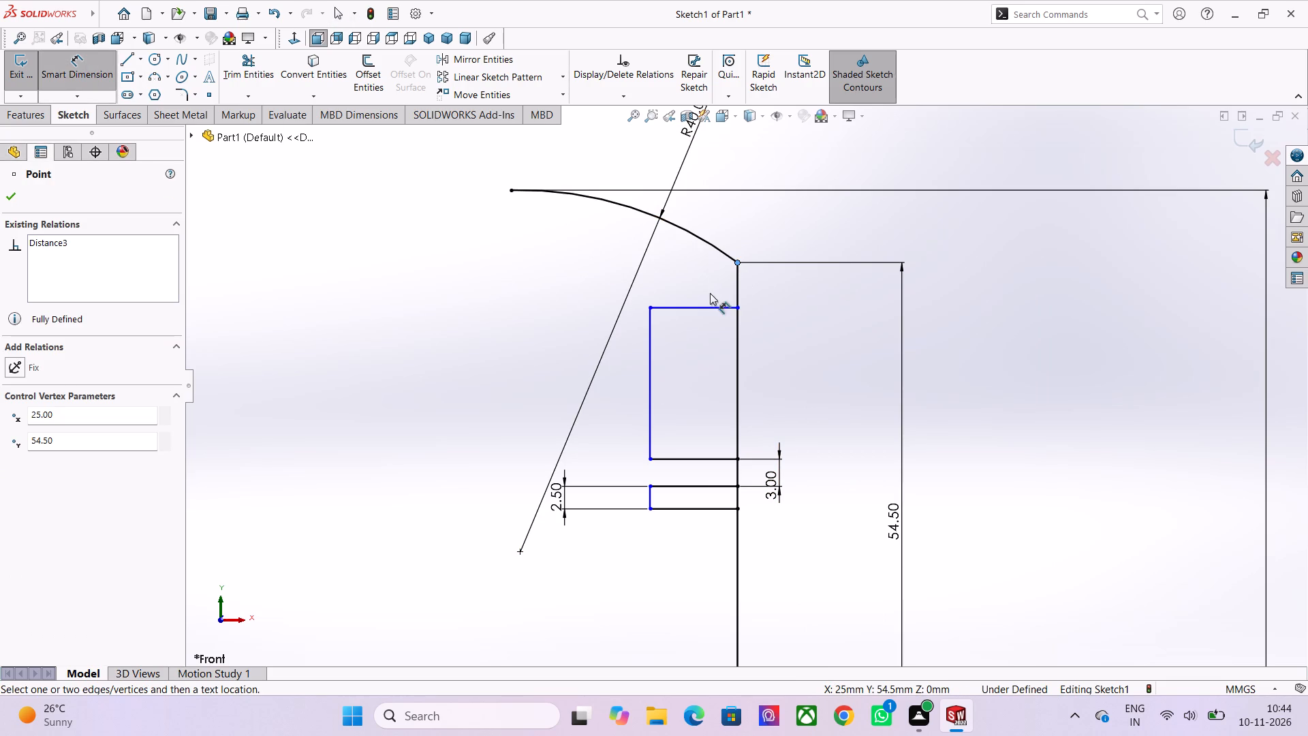
{"action": "left_click", "coordinate": [709, 307]}
{"action": "left_click", "coordinate": [767, 301]}
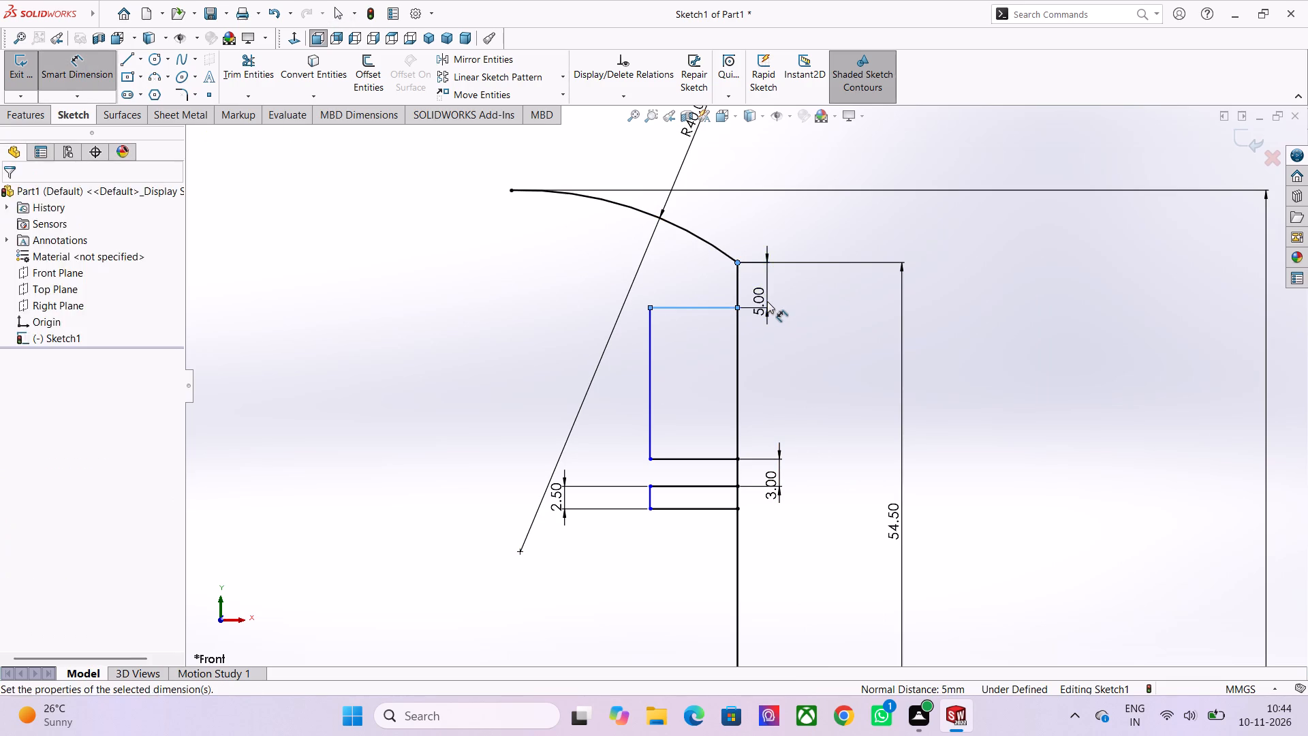
{"action": "left_click", "coordinate": [709, 281]}
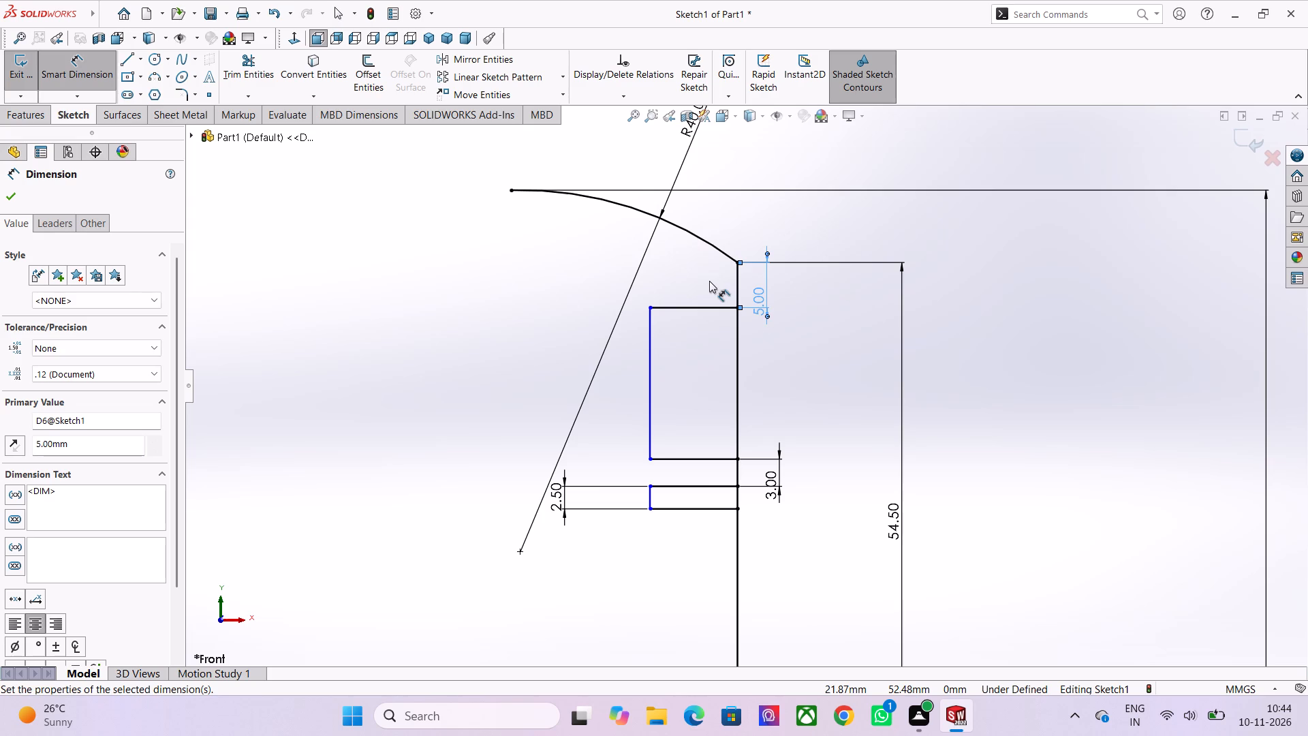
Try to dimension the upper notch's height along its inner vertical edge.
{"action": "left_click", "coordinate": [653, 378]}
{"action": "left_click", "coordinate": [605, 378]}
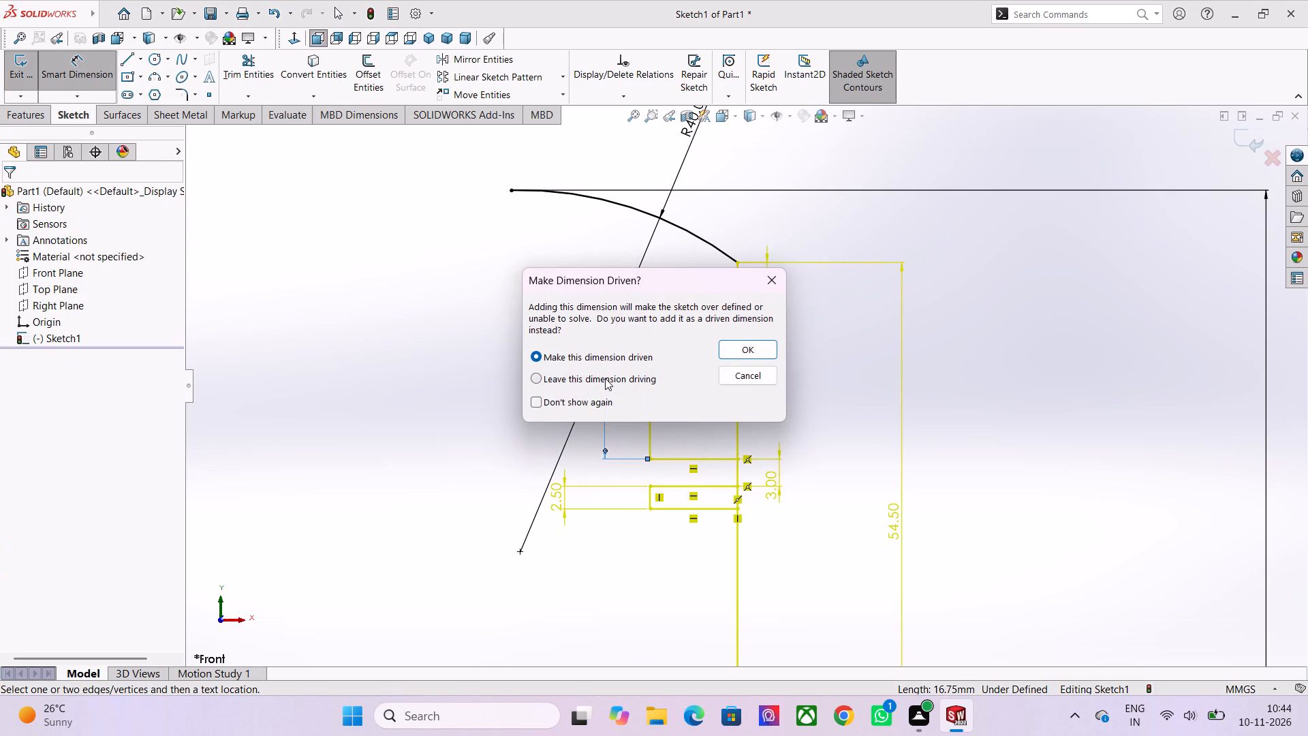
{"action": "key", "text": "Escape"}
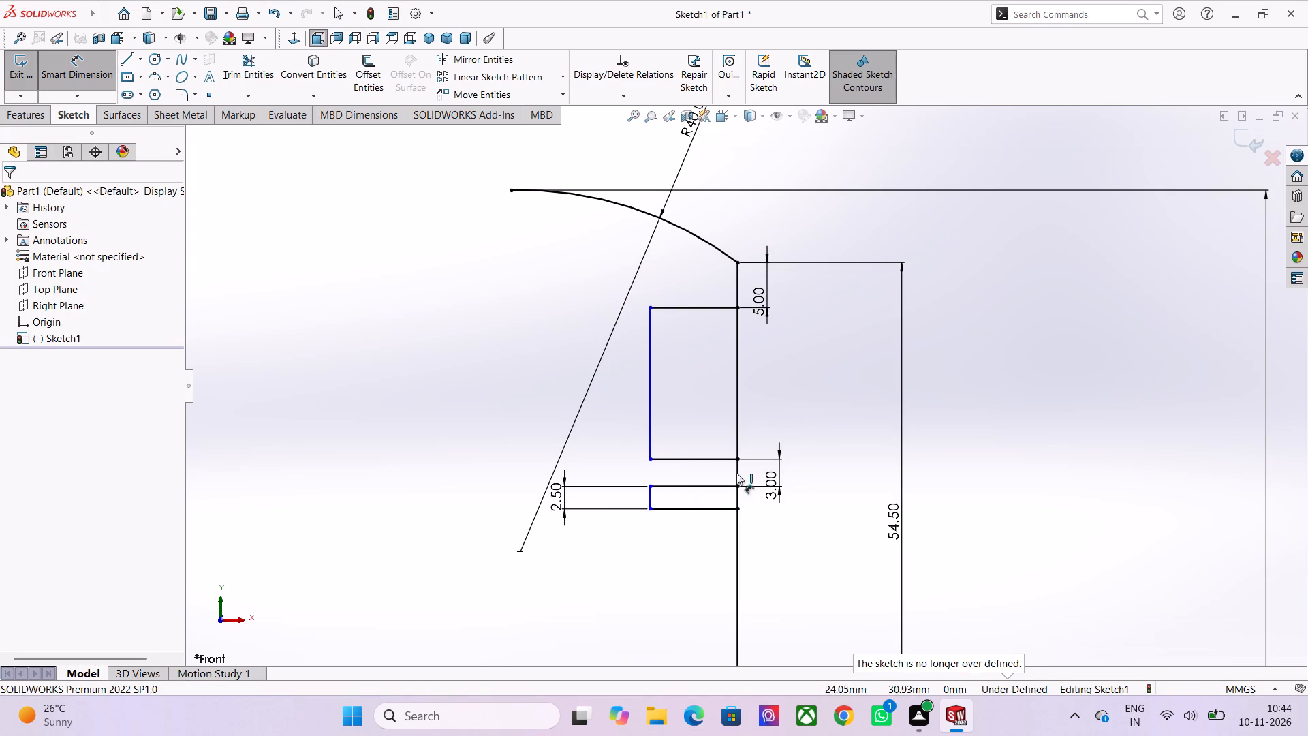
Delete the 3 mm gap dimension between the two notches and the lower notch's 2.5 mm height dimension.
{"action": "right_click", "coordinate": [777, 480]}
{"action": "key", "text": "Escape"}
{"action": "key", "text": "Escape"}
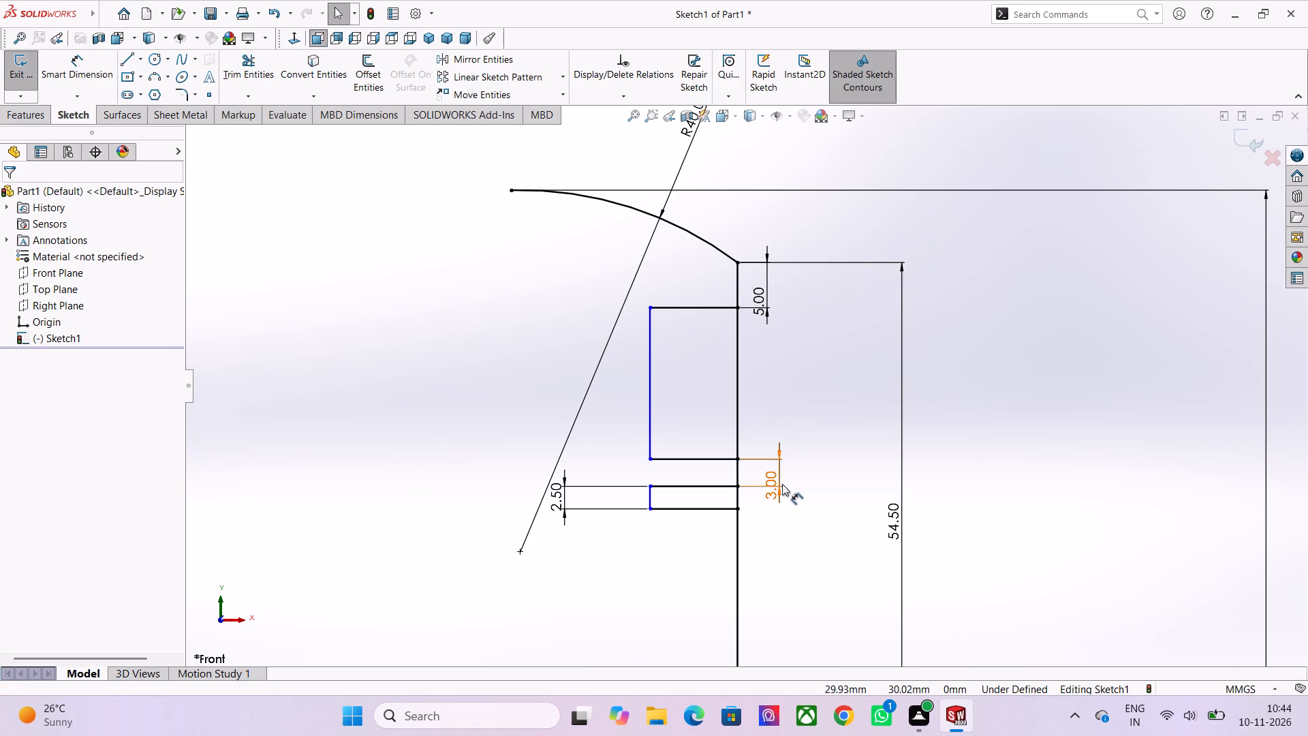
{"action": "right_click", "coordinate": [782, 484]}
{"action": "left_click", "coordinate": [822, 538]}
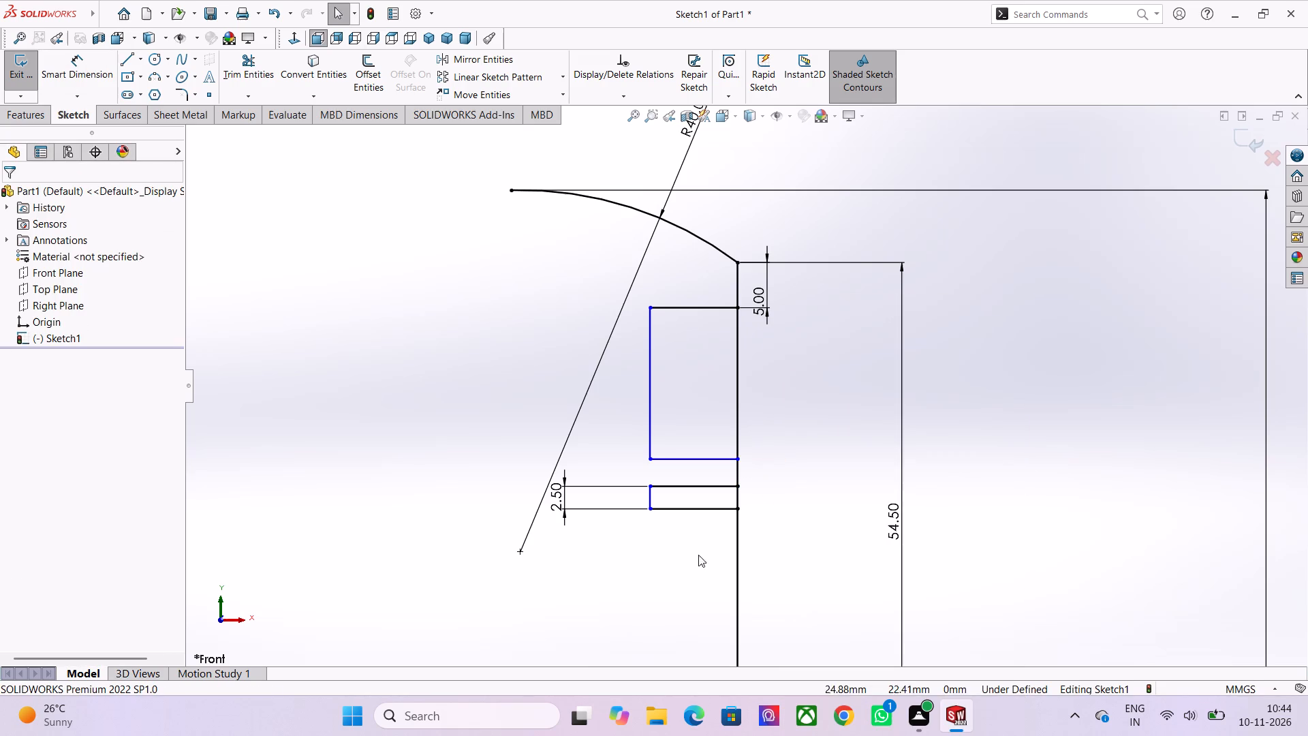
{"action": "right_click", "coordinate": [558, 508]}
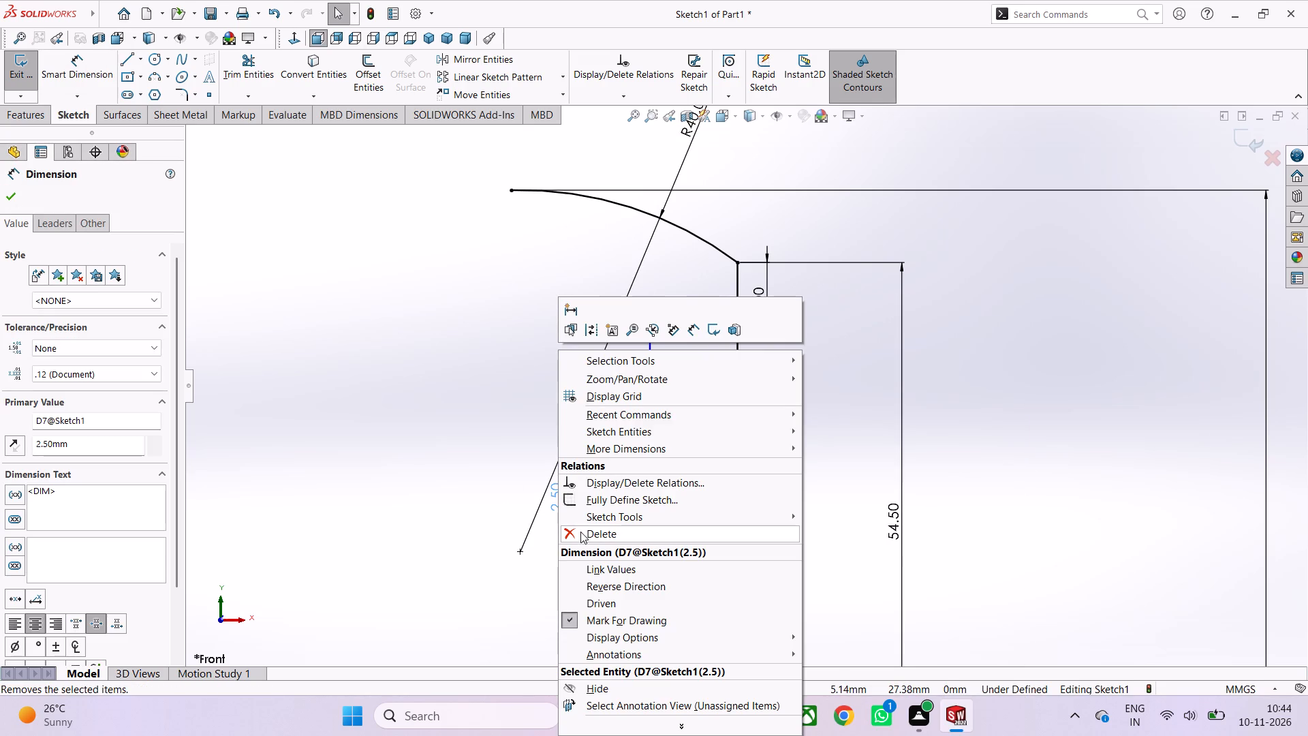
{"action": "left_click", "coordinate": [580, 532]}
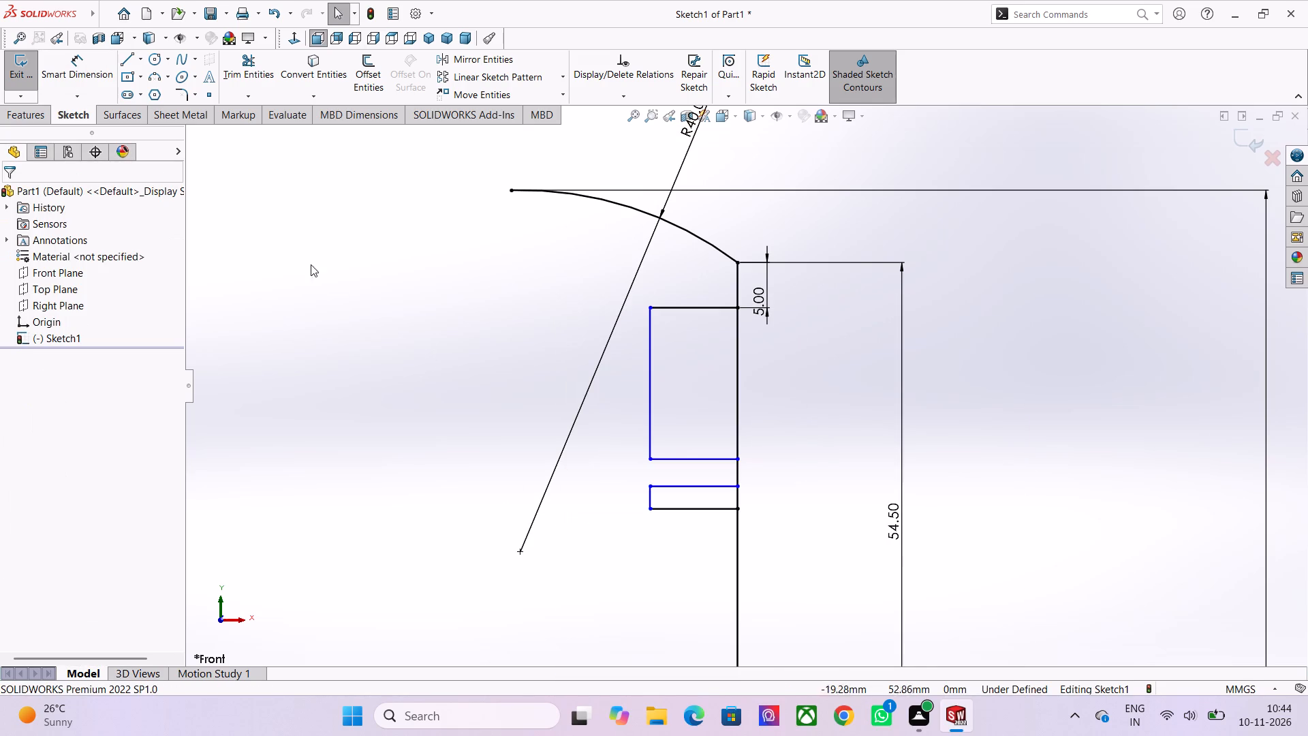
Dimension the inner vertical edges of the upper and lower notches as 2.5 mm each.
{"action": "left_click", "coordinate": [76, 71]}
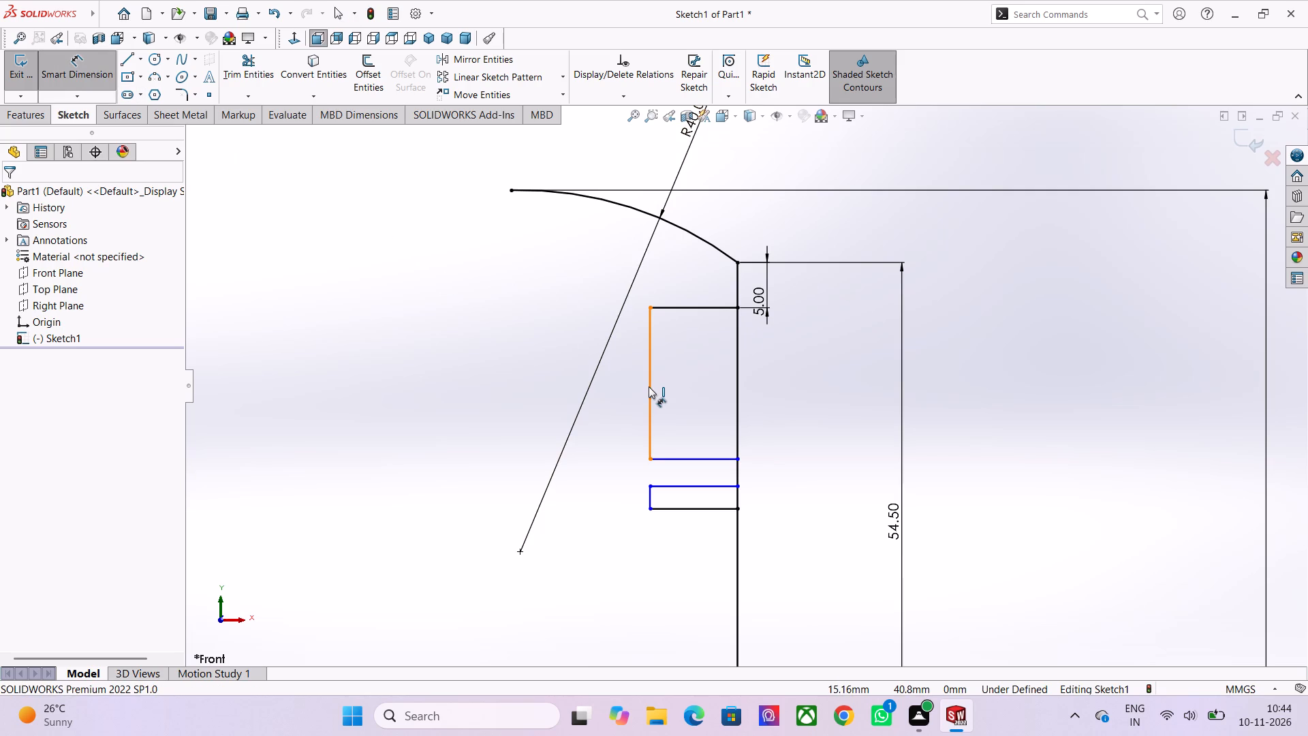
{"action": "left_click", "coordinate": [649, 386]}
{"action": "left_click", "coordinate": [621, 389]}
{"action": "type", "text": "2.5"}
{"action": "key", "text": "Return"}
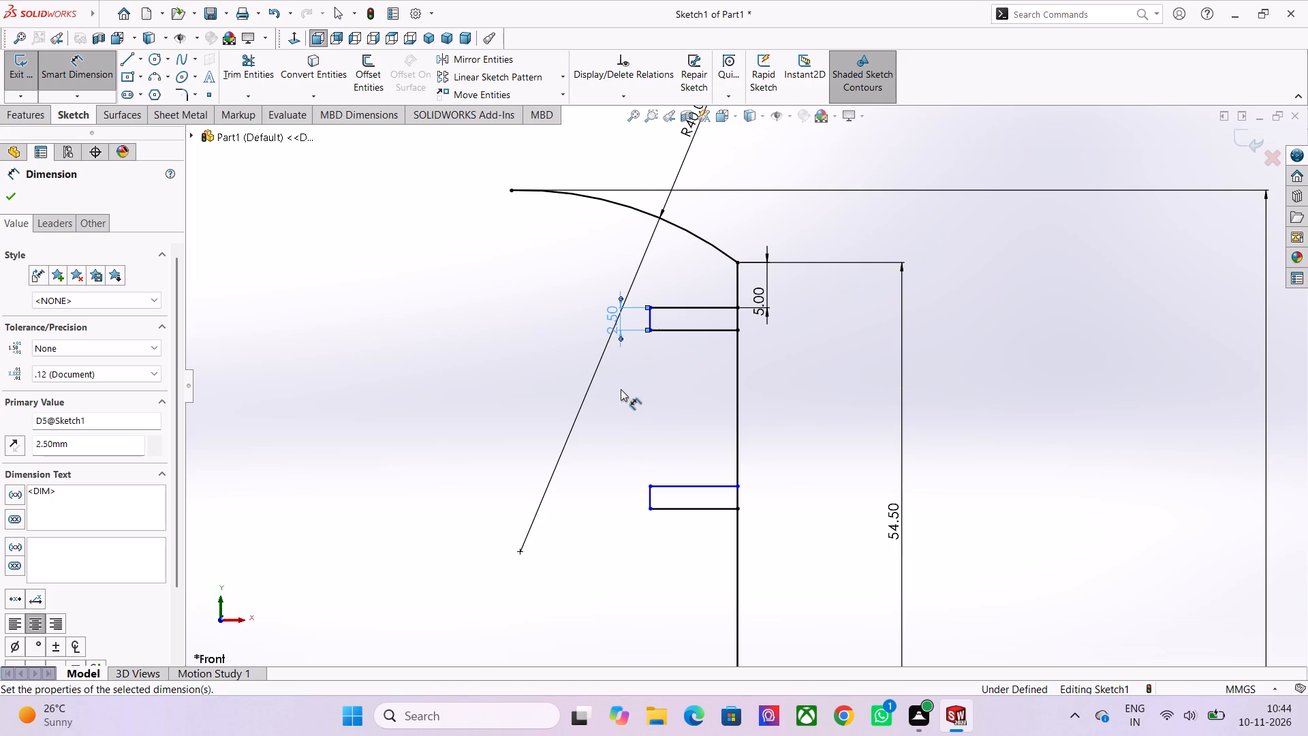
{"action": "left_click", "coordinate": [650, 495]}
{"action": "left_click", "coordinate": [613, 496]}
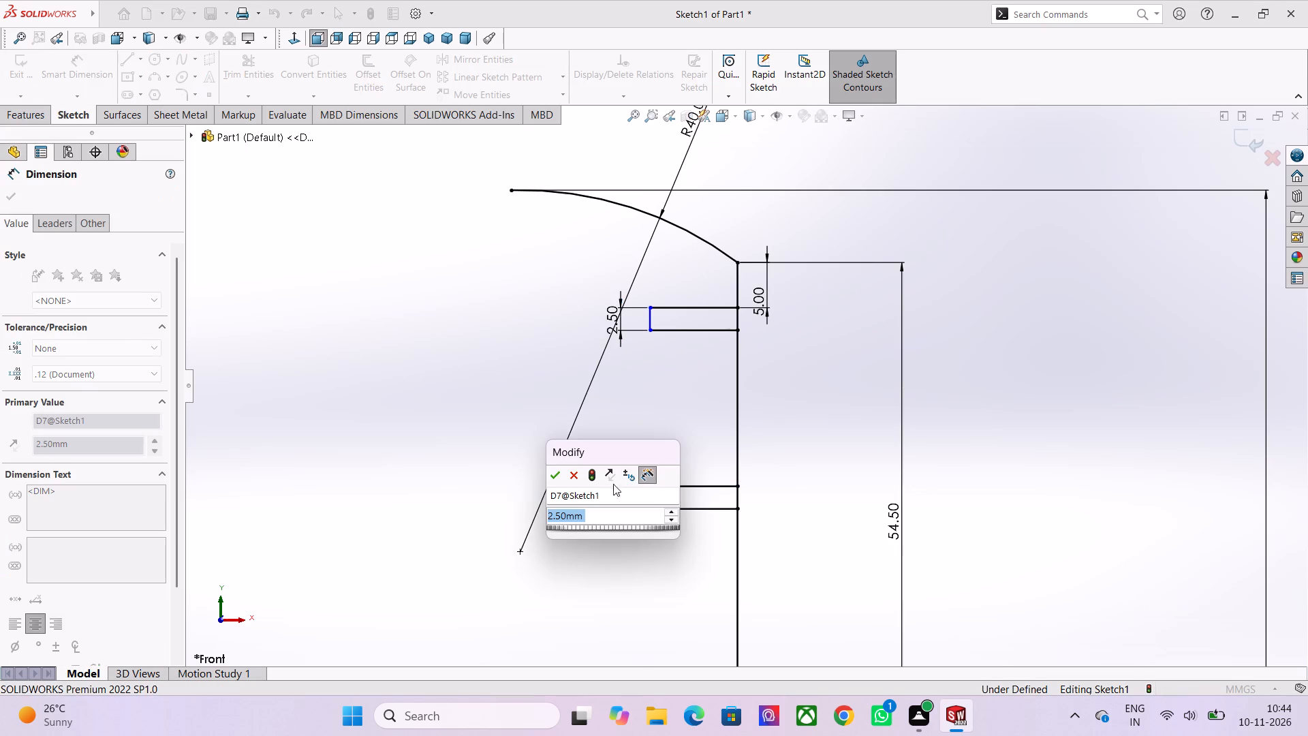
{"action": "left_click", "coordinate": [555, 474]}
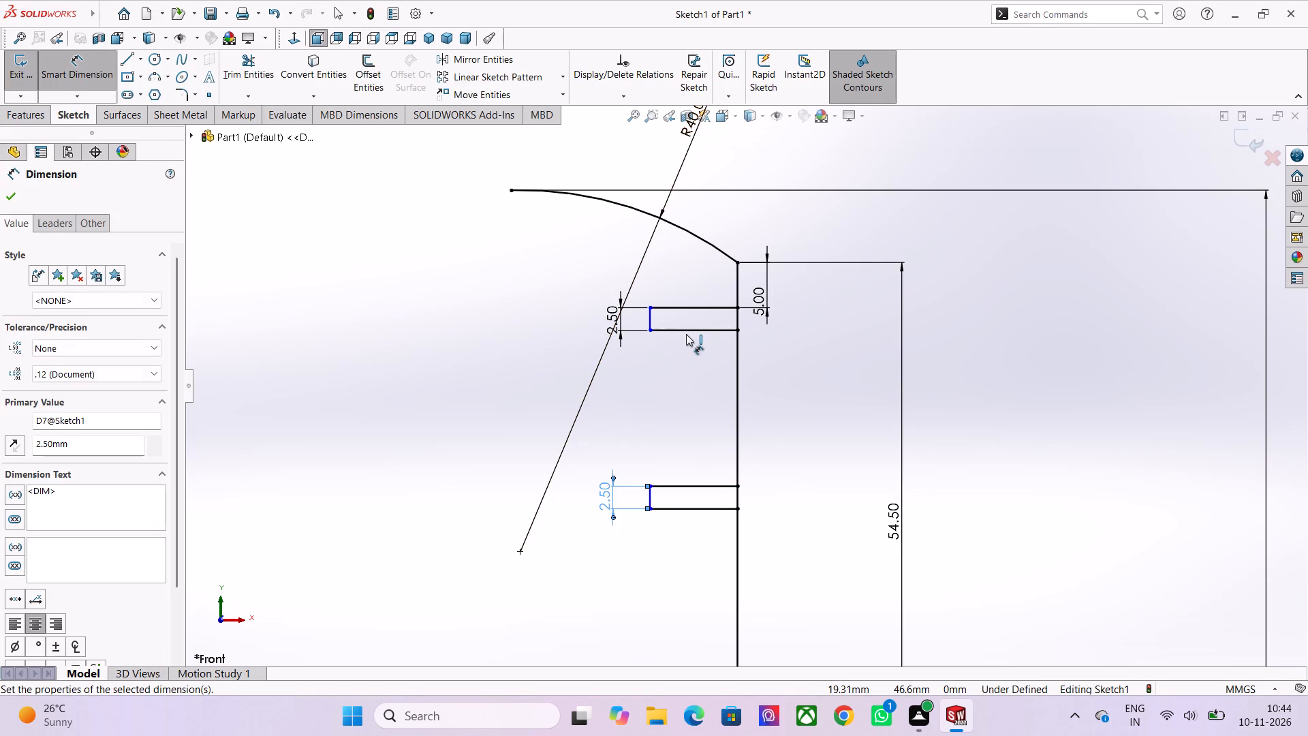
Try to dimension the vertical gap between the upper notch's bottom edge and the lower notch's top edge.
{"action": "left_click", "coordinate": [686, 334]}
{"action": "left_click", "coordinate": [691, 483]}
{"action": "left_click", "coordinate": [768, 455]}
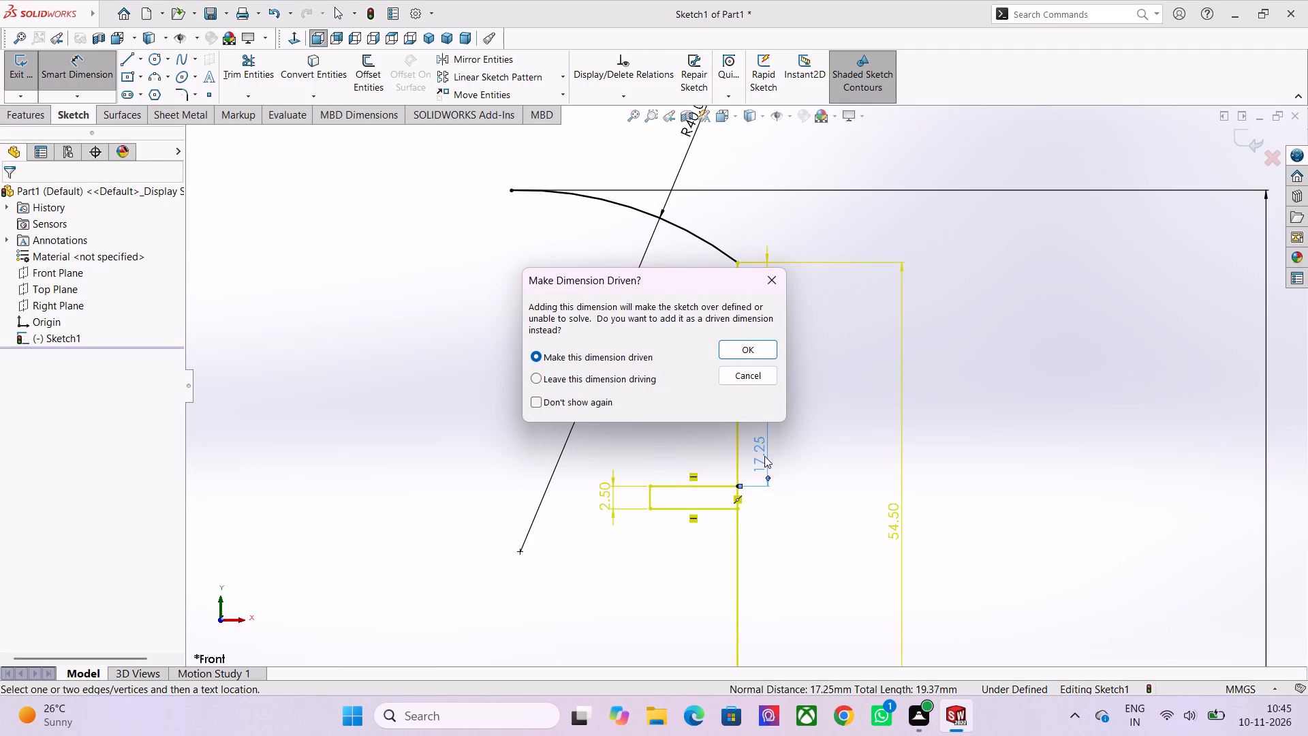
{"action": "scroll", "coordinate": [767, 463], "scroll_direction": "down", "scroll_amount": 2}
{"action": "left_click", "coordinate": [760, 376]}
Delete the 54.5 mm length dimension of the vertical side line.
{"action": "scroll", "coordinate": [760, 376], "scroll_direction": "down", "scroll_amount": 2}
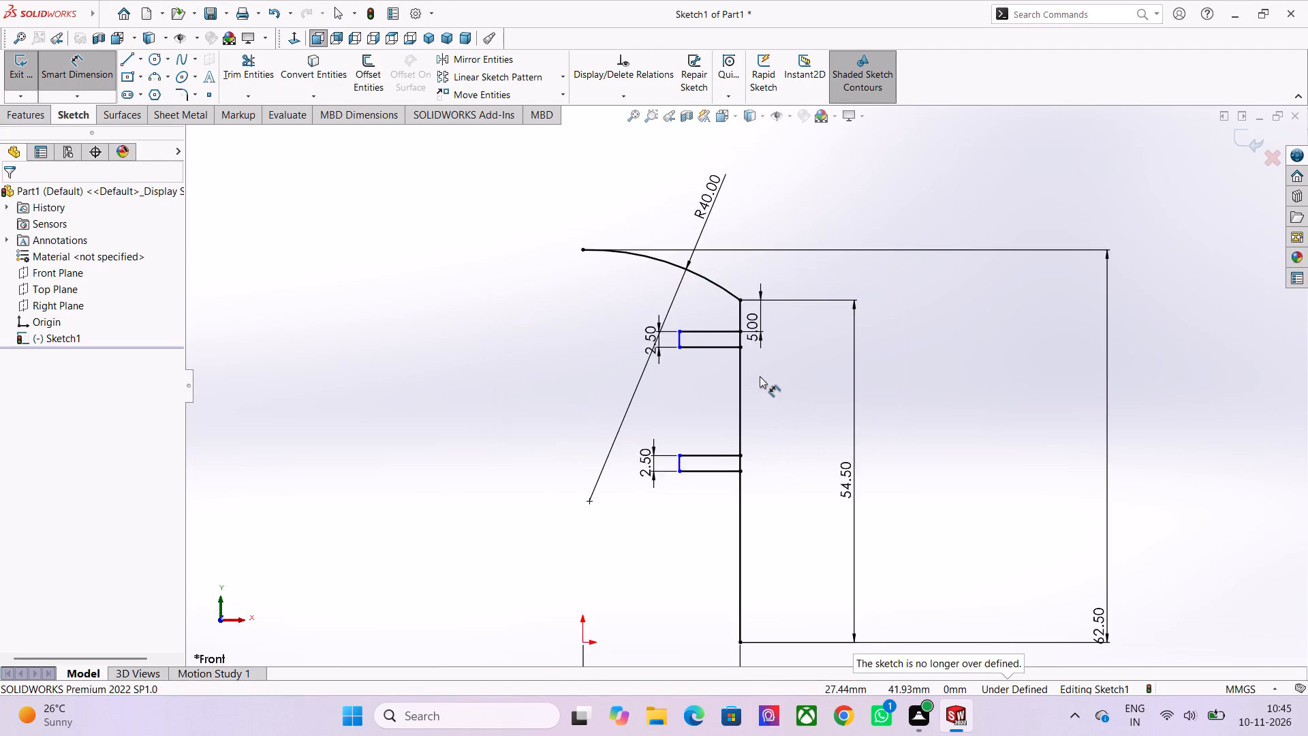
{"action": "scroll", "coordinate": [760, 376], "scroll_direction": "down", "scroll_amount": 2}
{"action": "scroll", "coordinate": [738, 496], "scroll_direction": "down", "scroll_amount": 2}
{"action": "scroll", "coordinate": [733, 519], "scroll_direction": "up", "scroll_amount": 2}
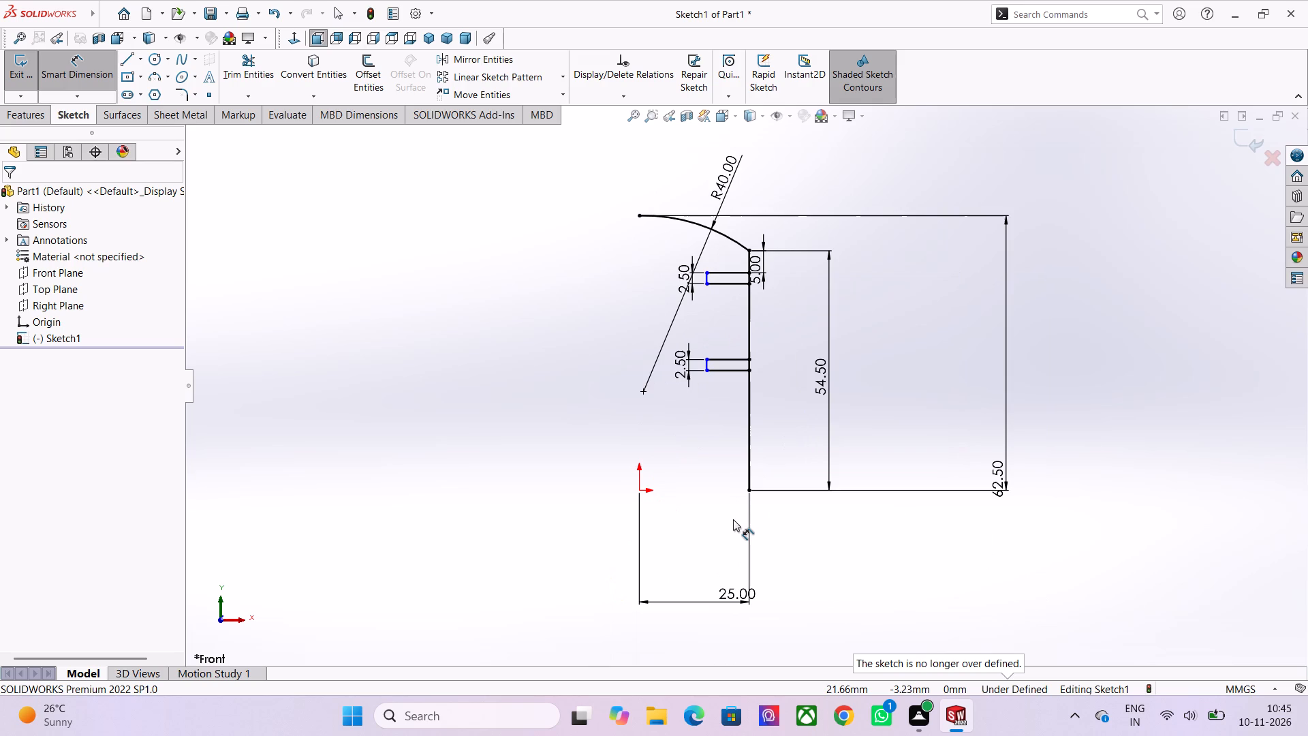
{"action": "scroll", "coordinate": [716, 335], "scroll_direction": "up", "scroll_amount": 1}
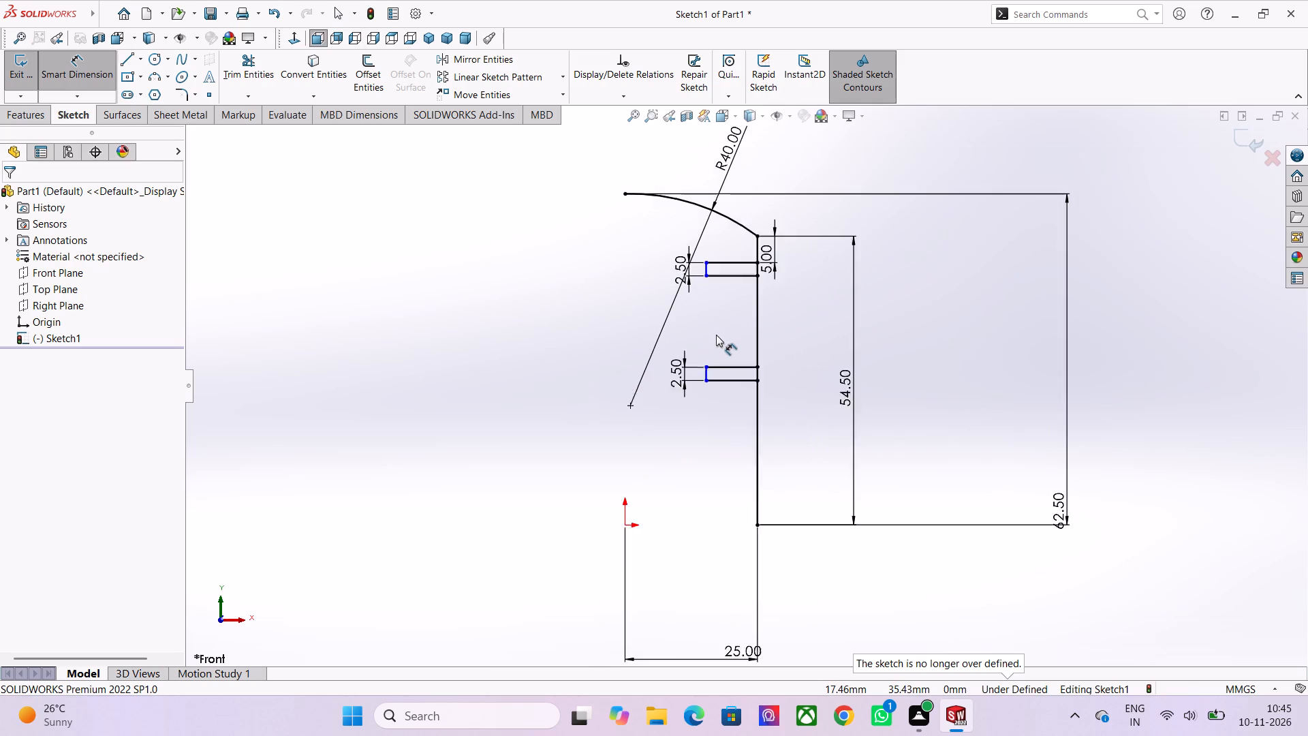
{"action": "scroll", "coordinate": [716, 335], "scroll_direction": "up", "scroll_amount": 1}
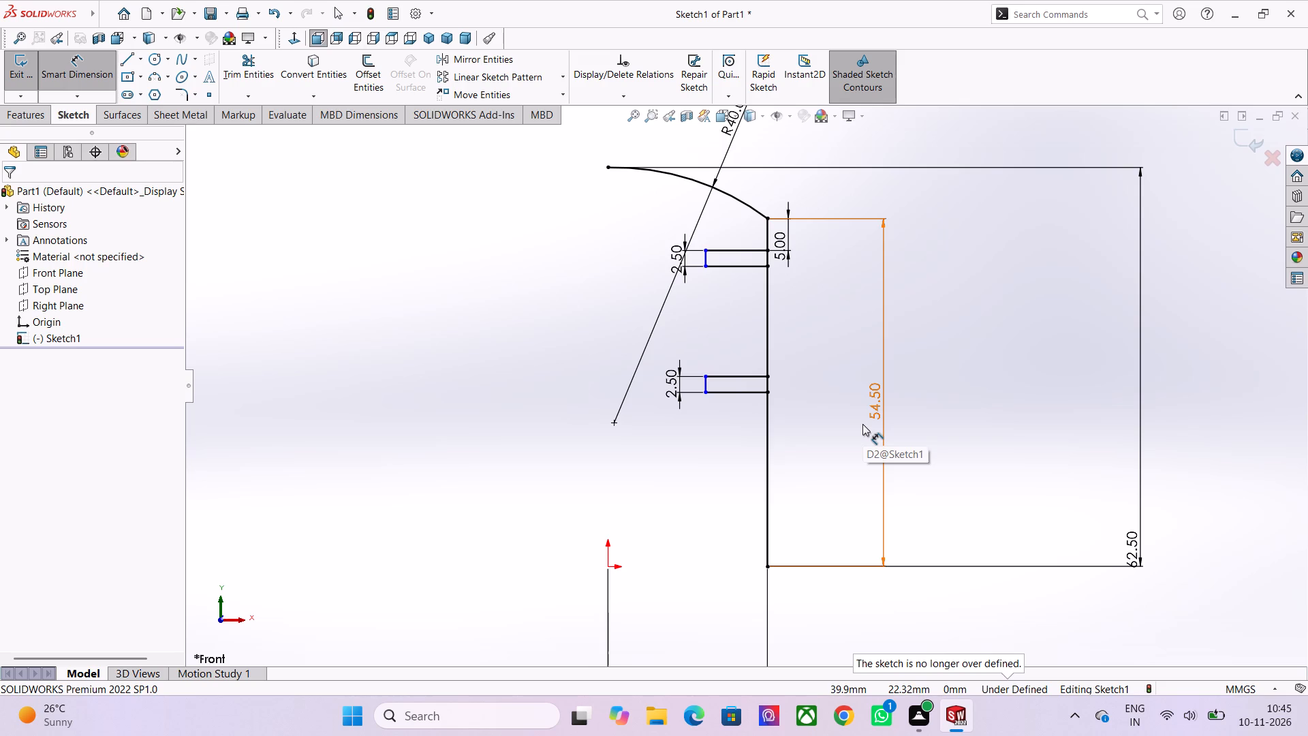
{"action": "scroll", "coordinate": [862, 424], "scroll_direction": "down", "scroll_amount": 2}
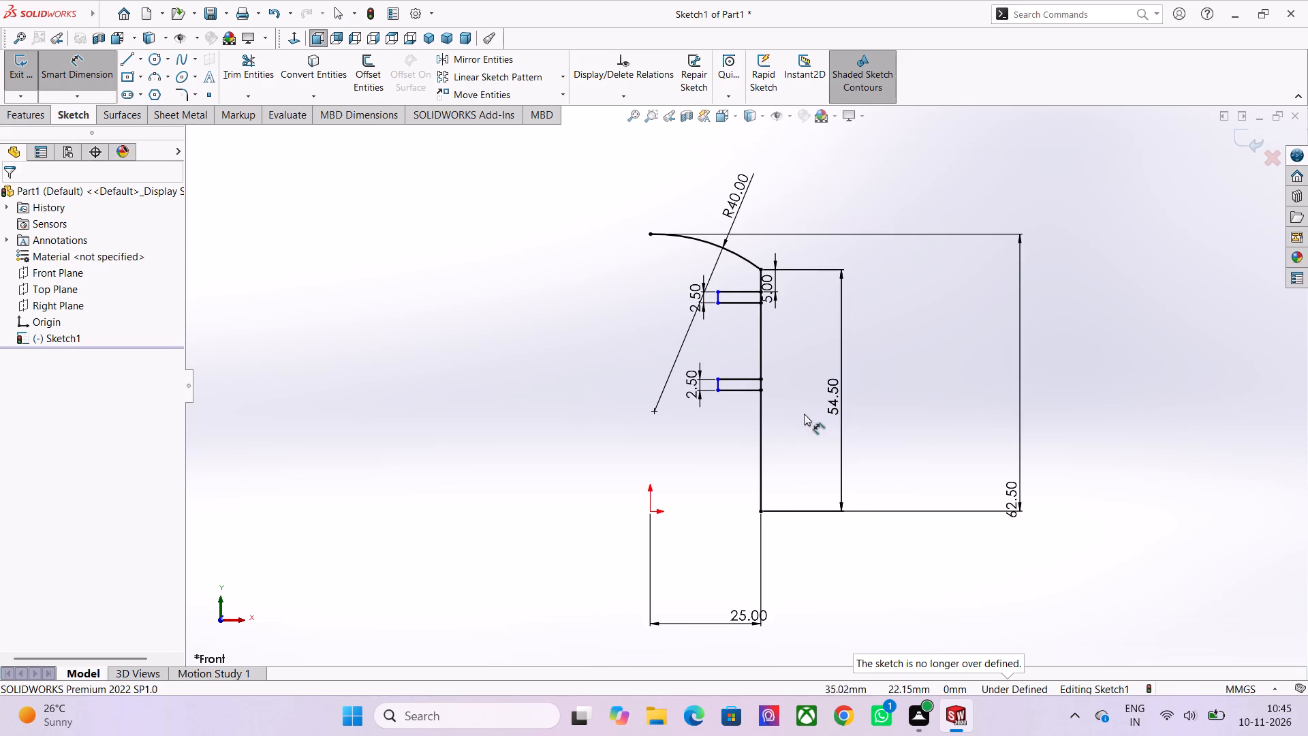
{"action": "scroll", "coordinate": [736, 566], "scroll_direction": "down", "scroll_amount": 2}
{"action": "scroll", "coordinate": [779, 450], "scroll_direction": "up", "scroll_amount": 2}
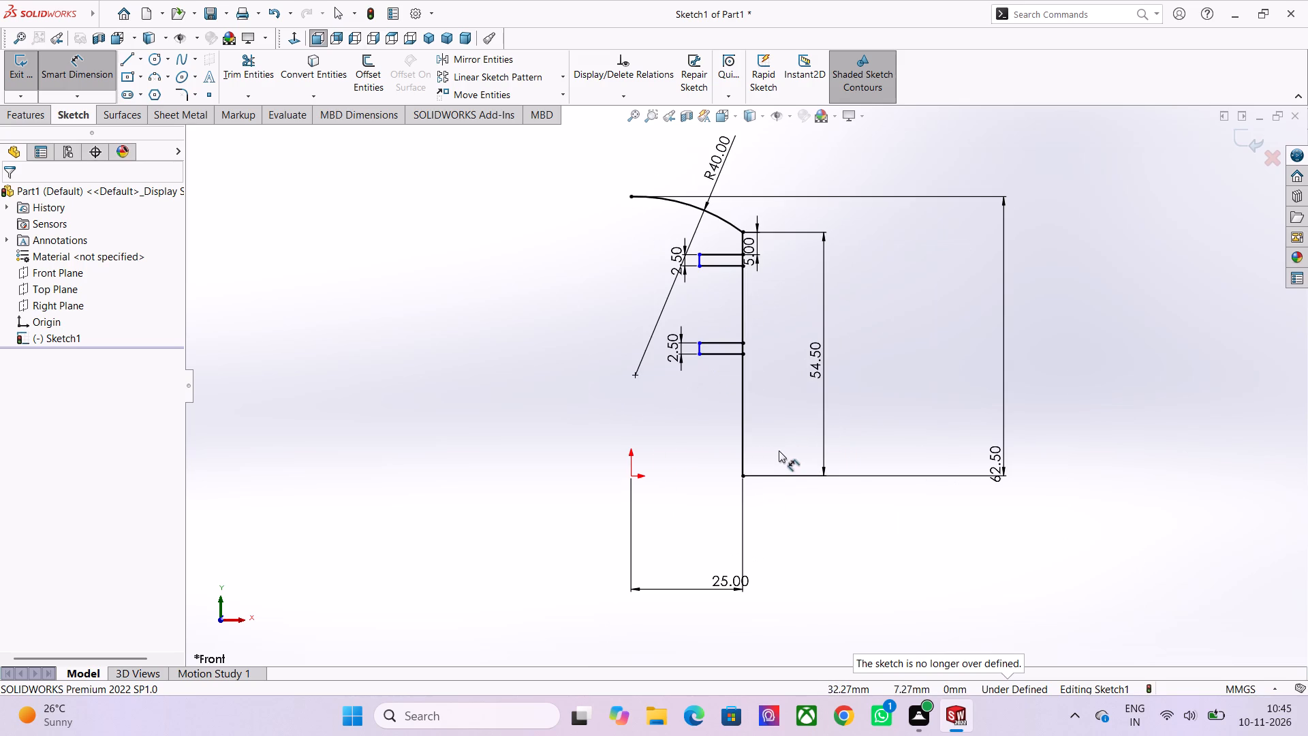
{"action": "right_click", "coordinate": [817, 353]}
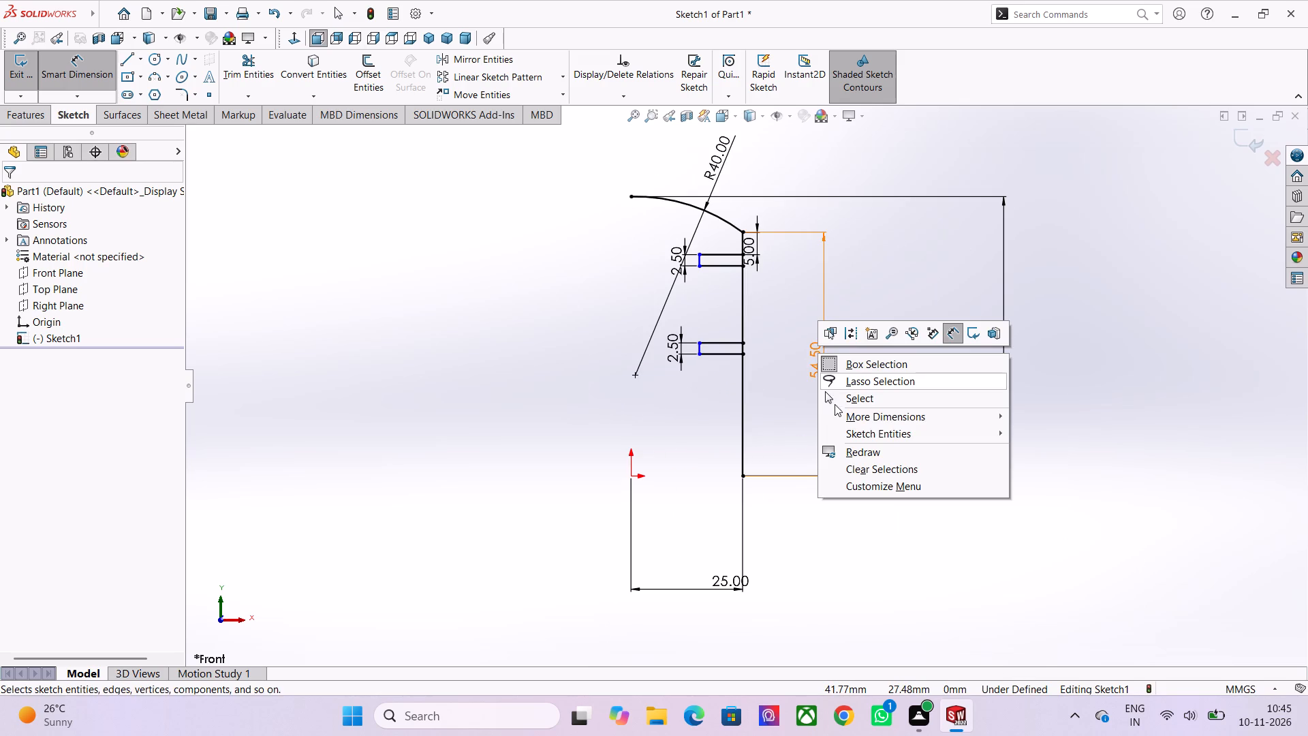
{"action": "key", "text": "Escape"}
{"action": "key", "text": "Escape"}
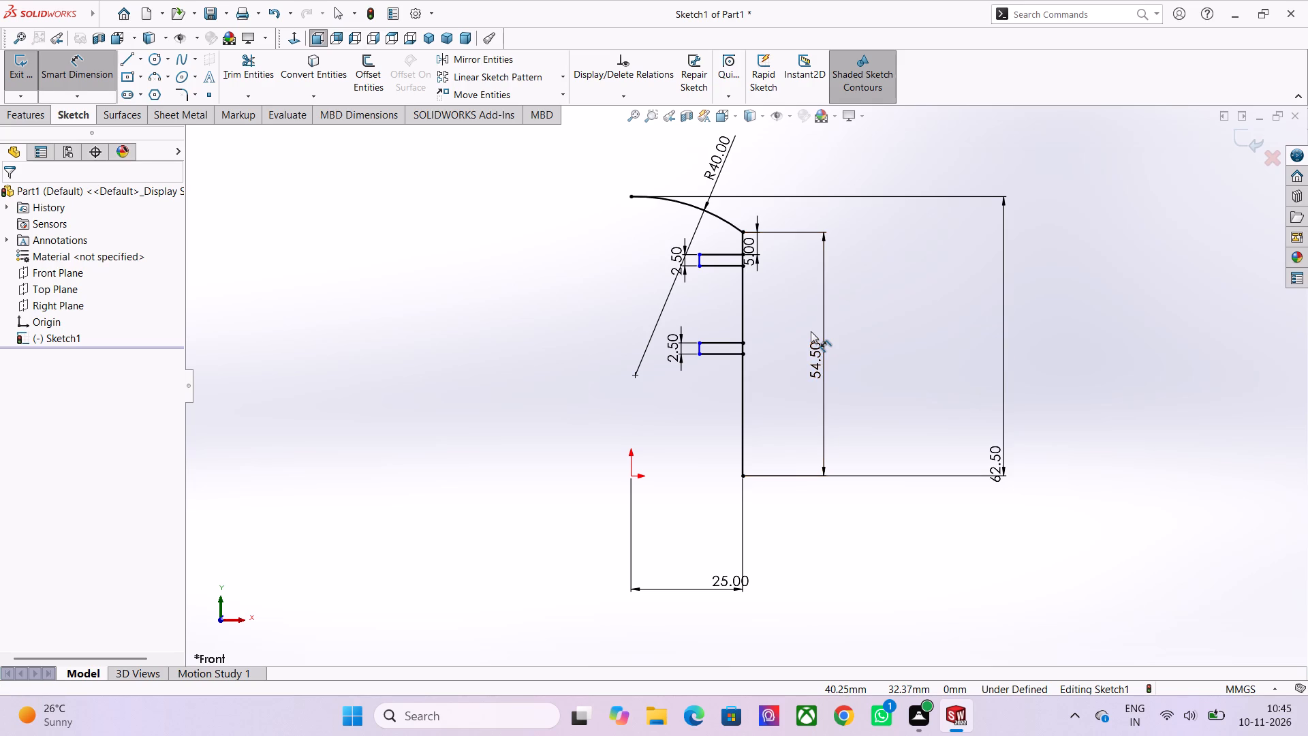
{"action": "key", "text": "Escape"}
{"action": "right_click", "coordinate": [811, 350]}
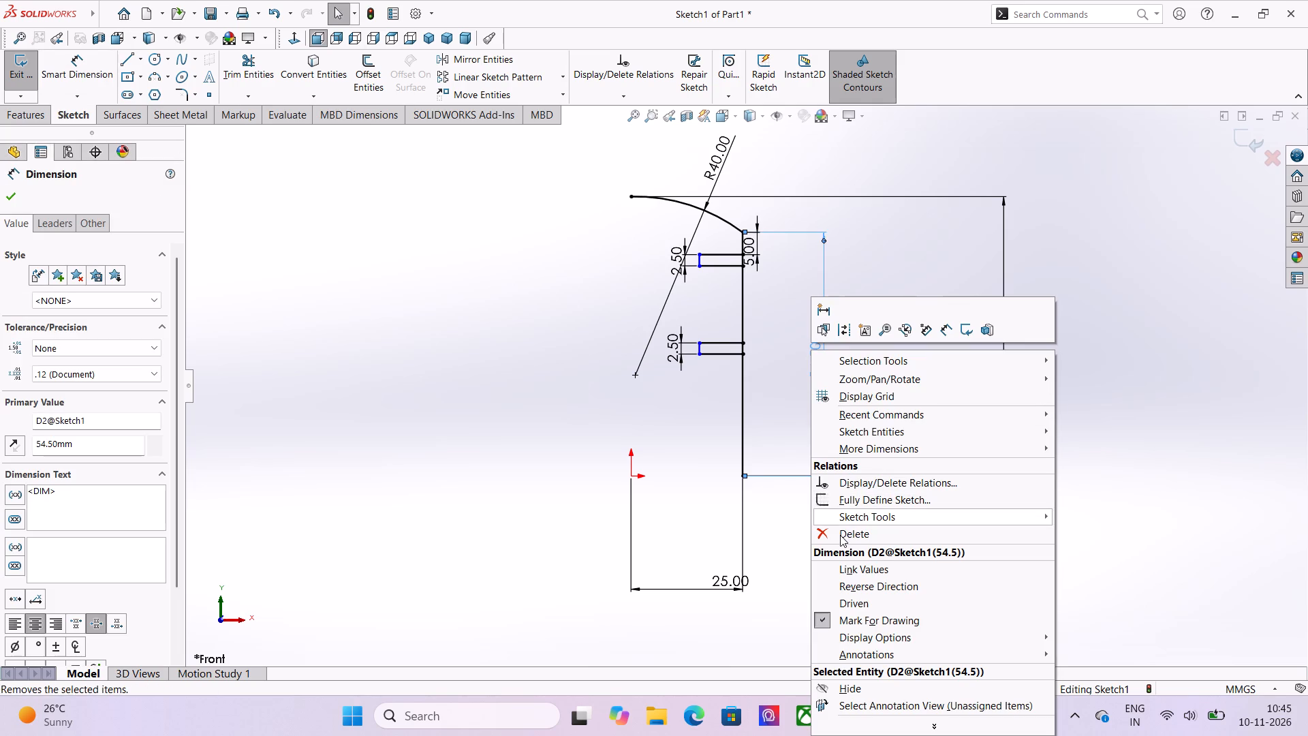
{"action": "left_click", "coordinate": [840, 535]}
Dimension the vertical gap between the upper notch's bottom edge and the lower notch's top edge as 3 mm.
{"action": "left_click", "coordinate": [58, 60]}
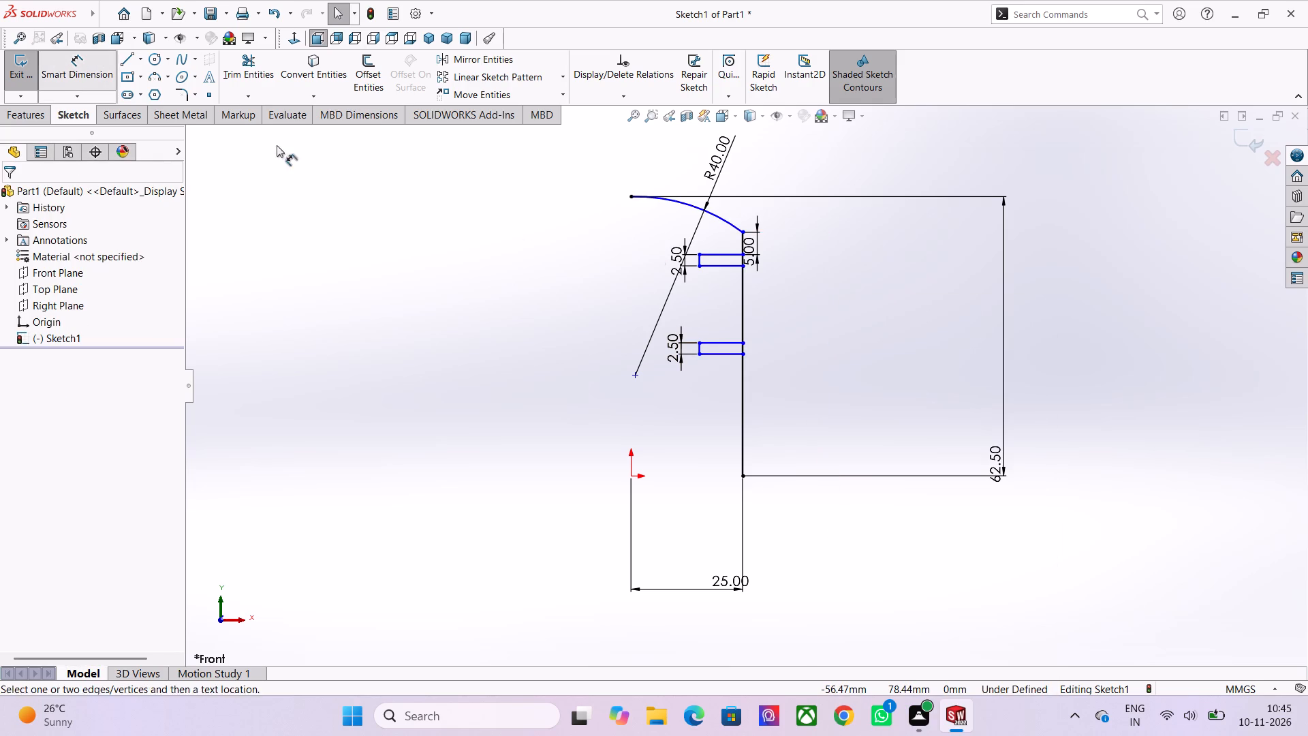
{"action": "left_click", "coordinate": [723, 263]}
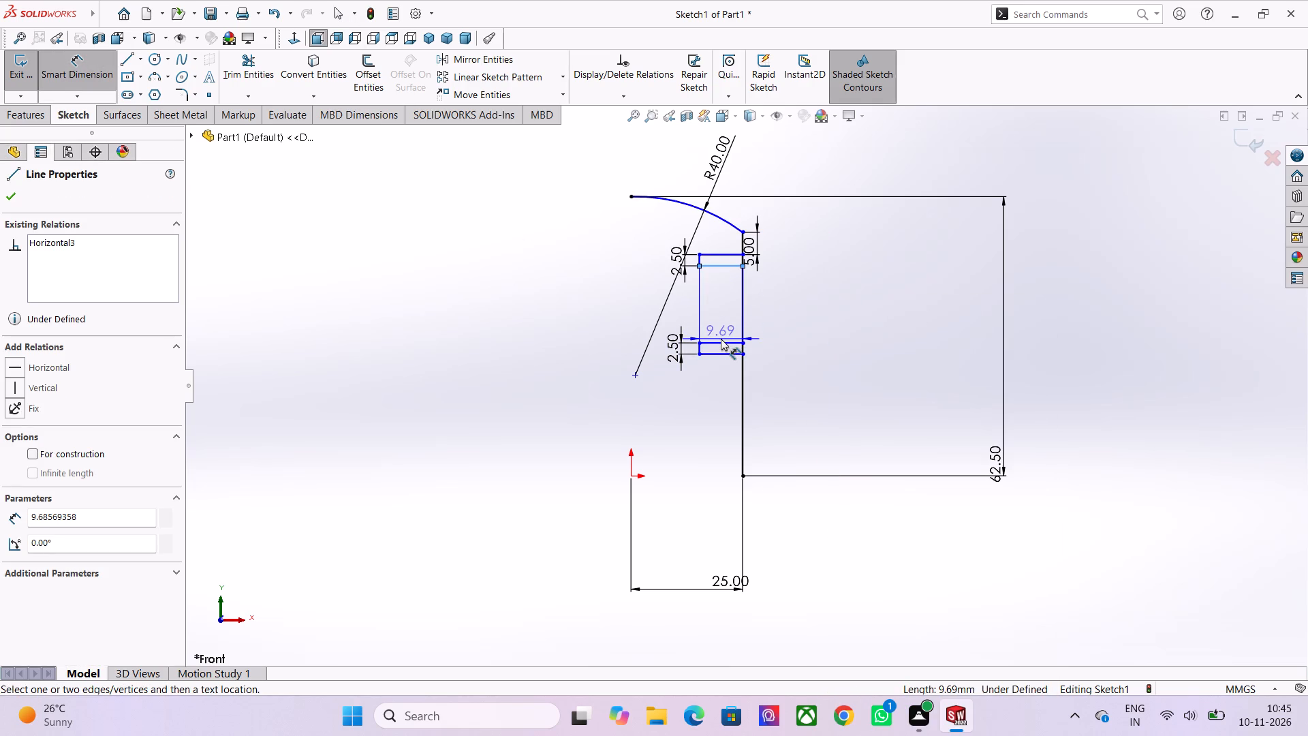
{"action": "left_click", "coordinate": [722, 341]}
{"action": "left_click", "coordinate": [794, 319]}
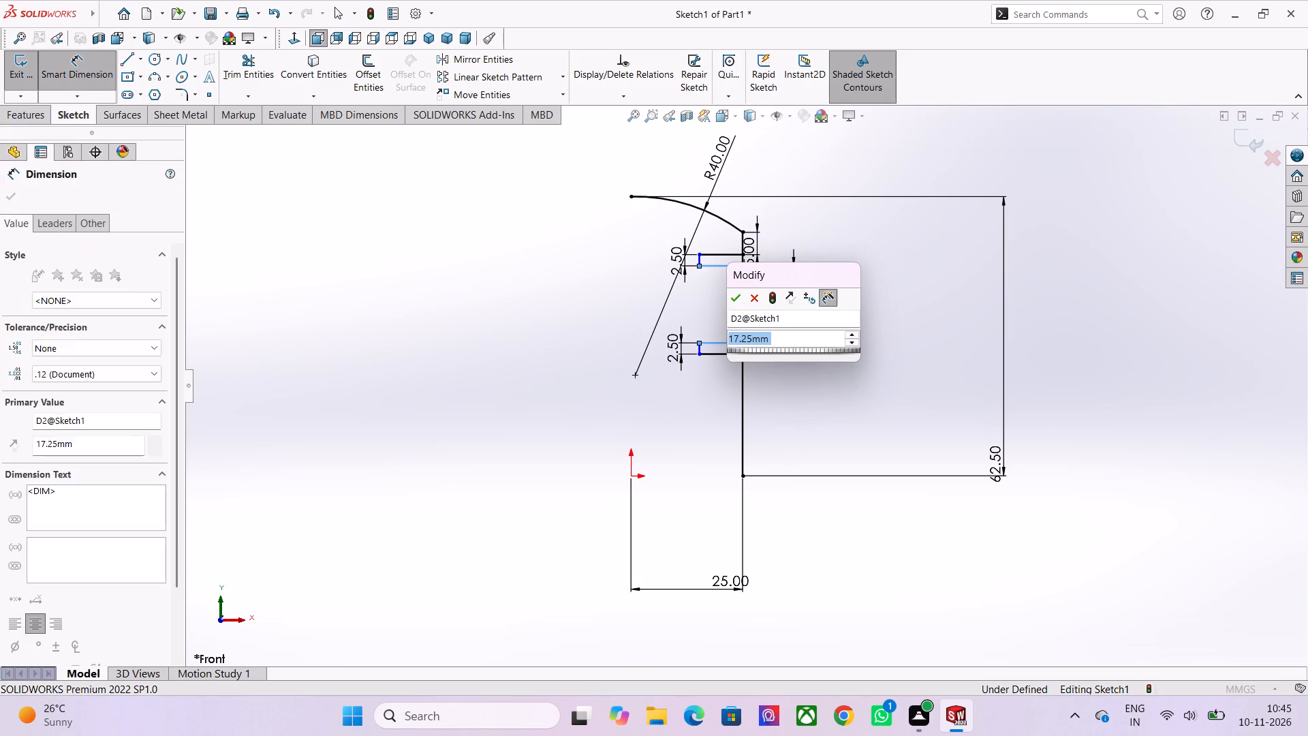
{"action": "key", "text": "3"}
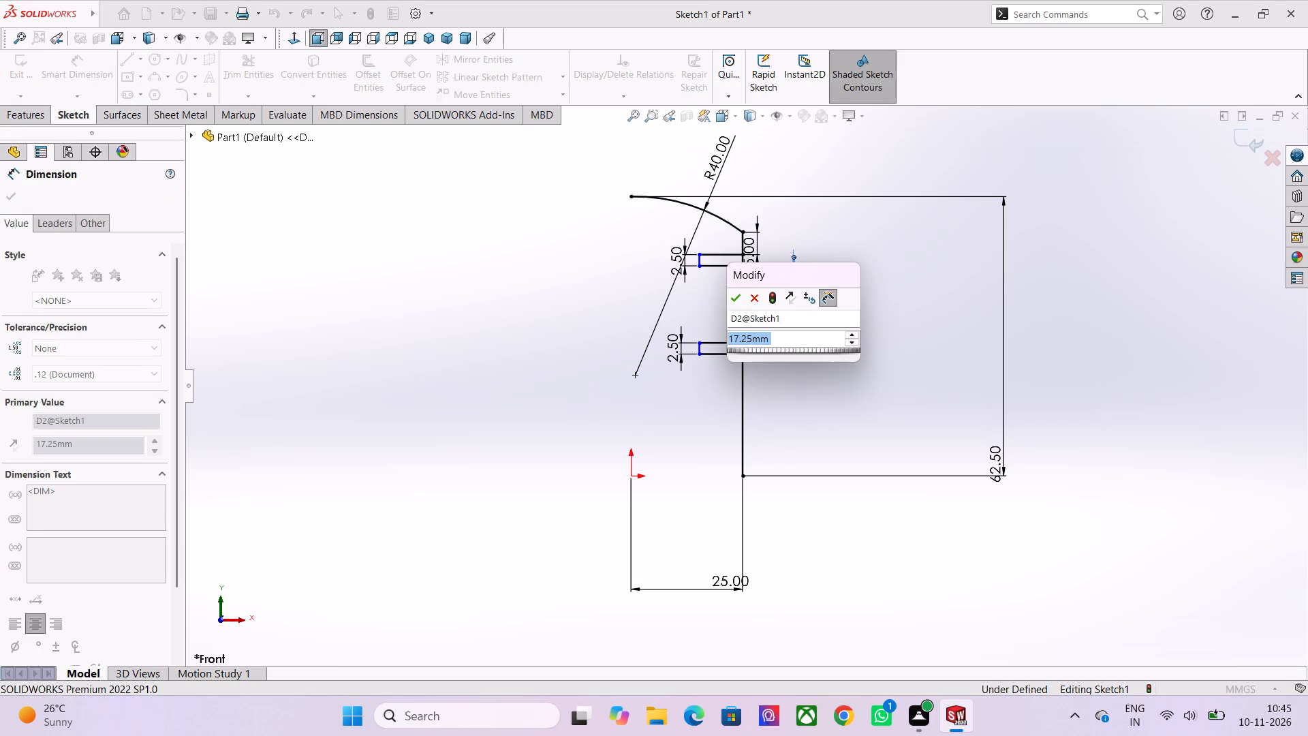
{"action": "key", "text": "Return"}
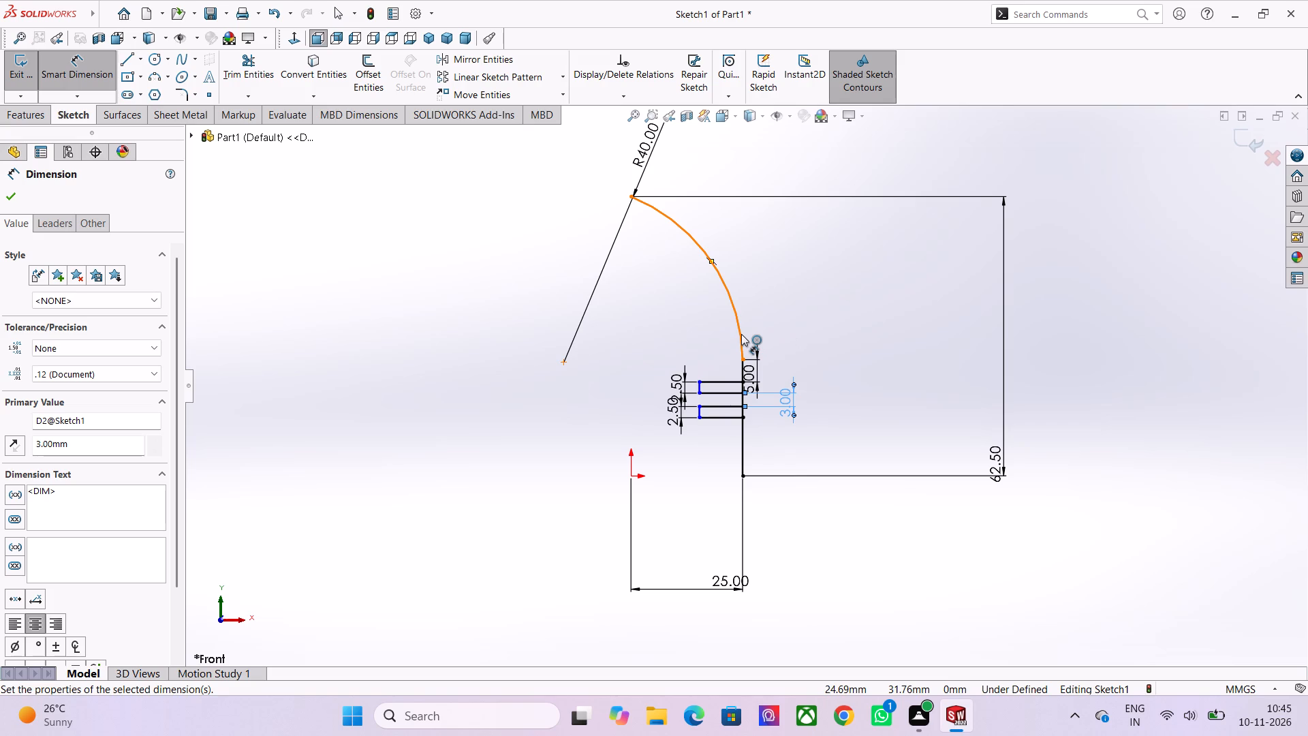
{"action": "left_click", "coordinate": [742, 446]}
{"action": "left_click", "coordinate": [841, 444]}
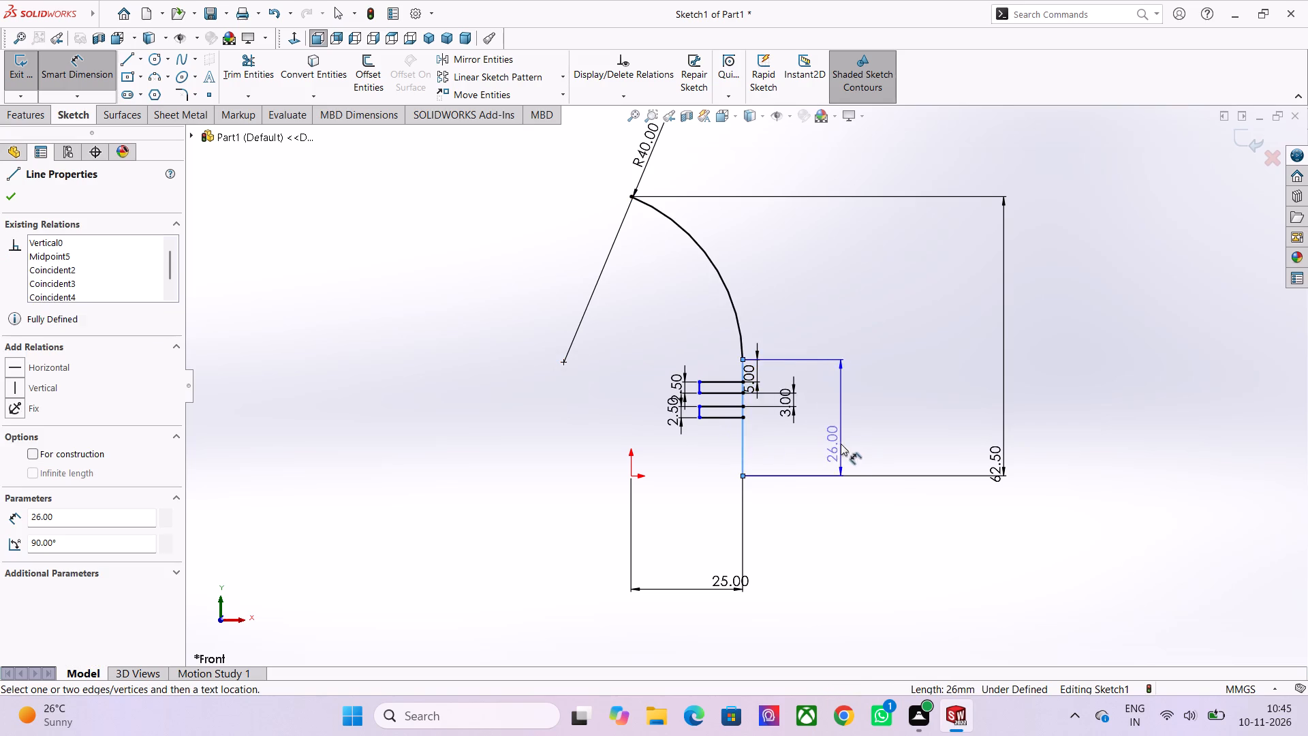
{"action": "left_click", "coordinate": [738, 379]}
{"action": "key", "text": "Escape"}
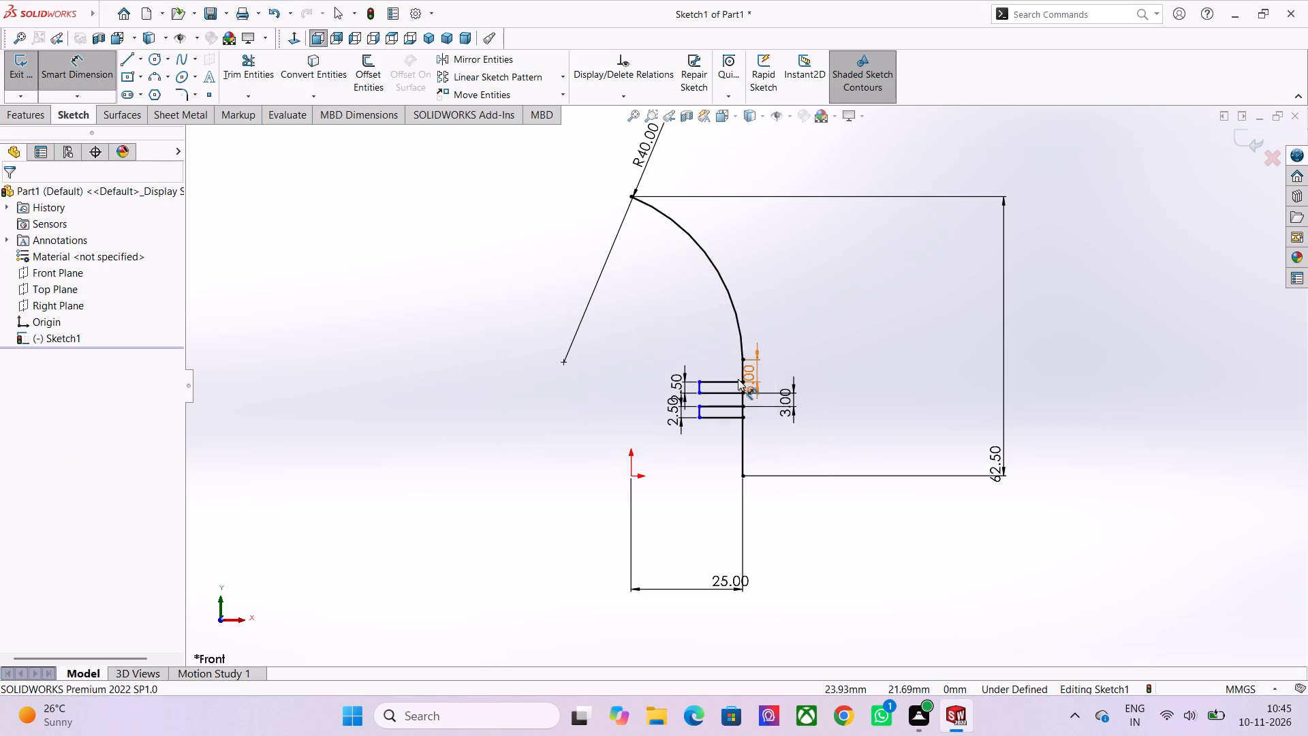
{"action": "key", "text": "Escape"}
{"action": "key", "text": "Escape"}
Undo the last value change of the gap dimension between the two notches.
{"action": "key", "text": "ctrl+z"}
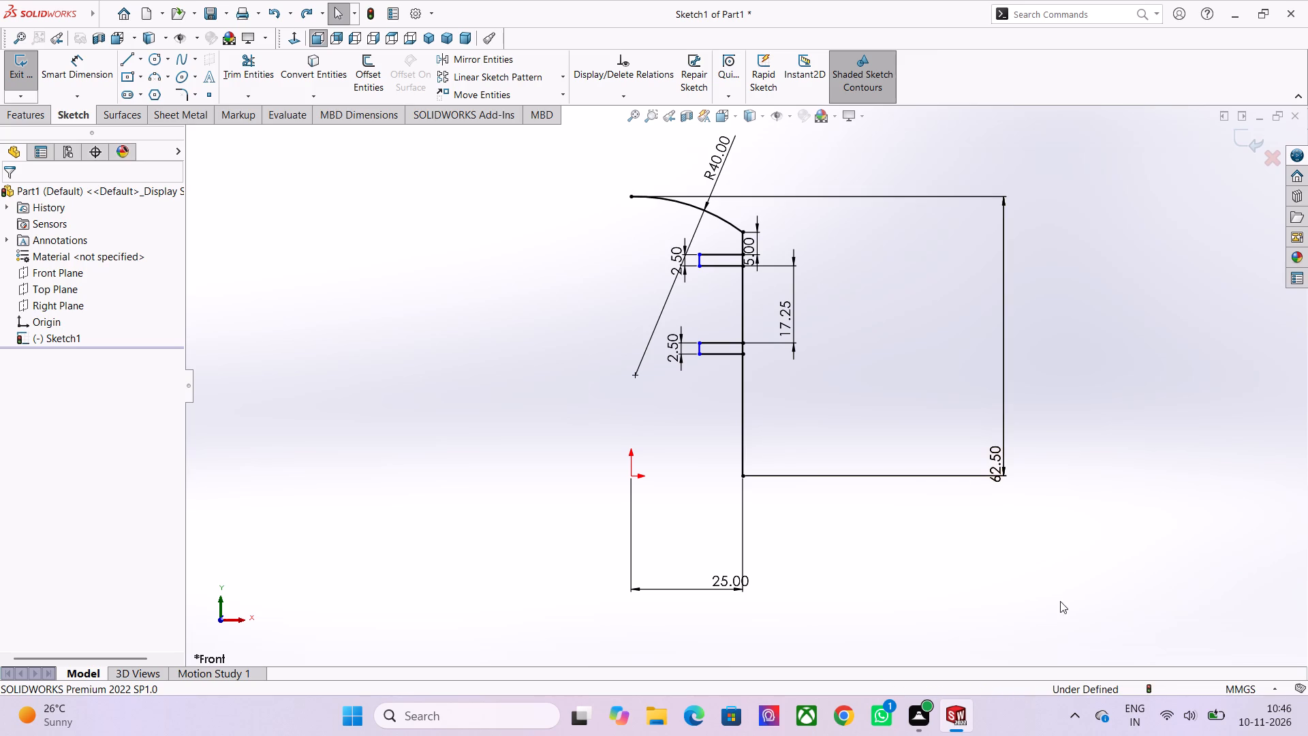
Set the vertical gap dimension between the upper and lower notches to 3 mm.
{"action": "scroll", "coordinate": [780, 296], "scroll_direction": "up", "scroll_amount": 3}
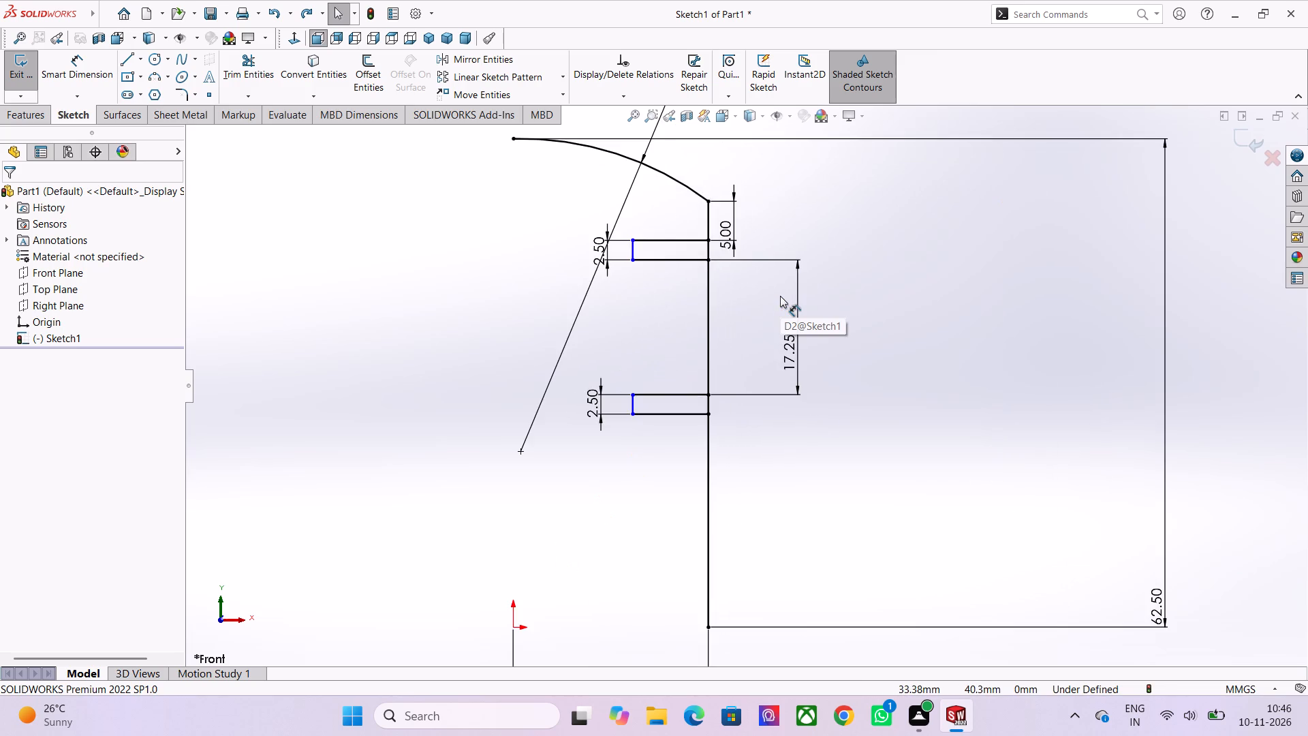
{"action": "scroll", "coordinate": [780, 296], "scroll_direction": "down", "scroll_amount": 3}
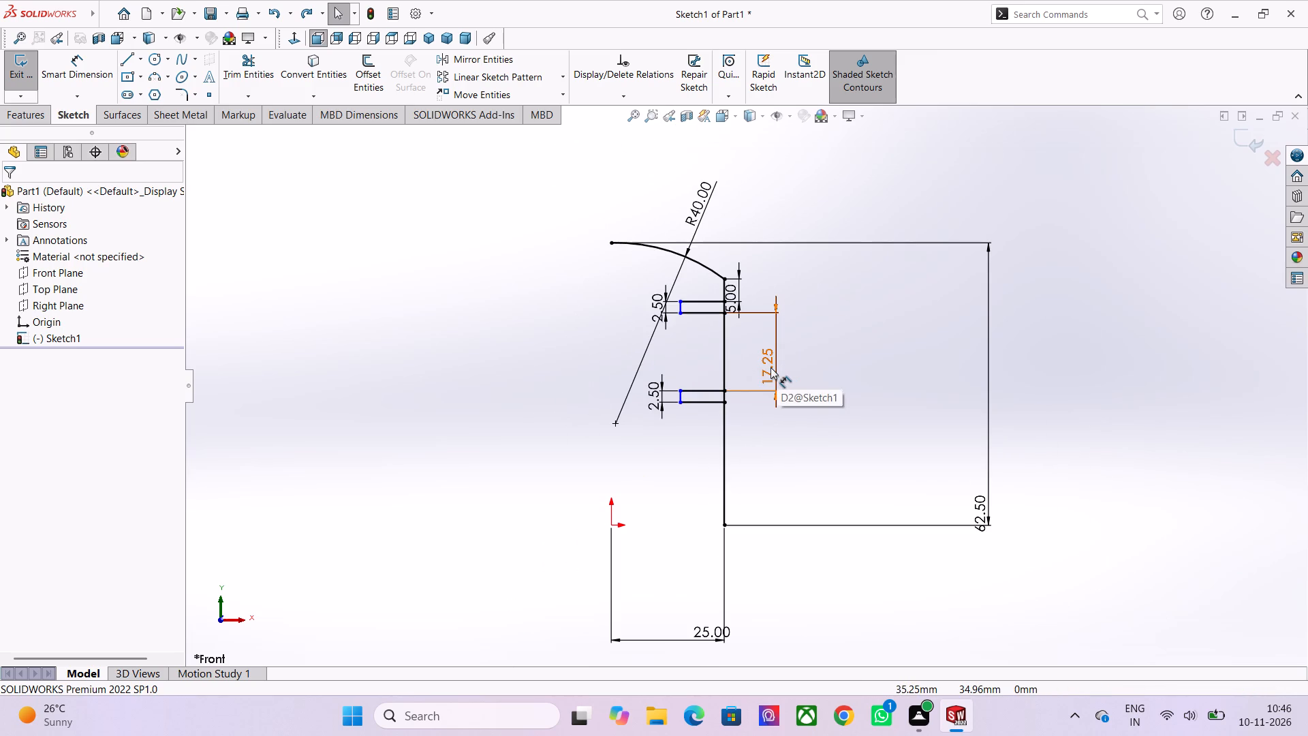
{"action": "scroll", "coordinate": [770, 367], "scroll_direction": "down", "scroll_amount": 1}
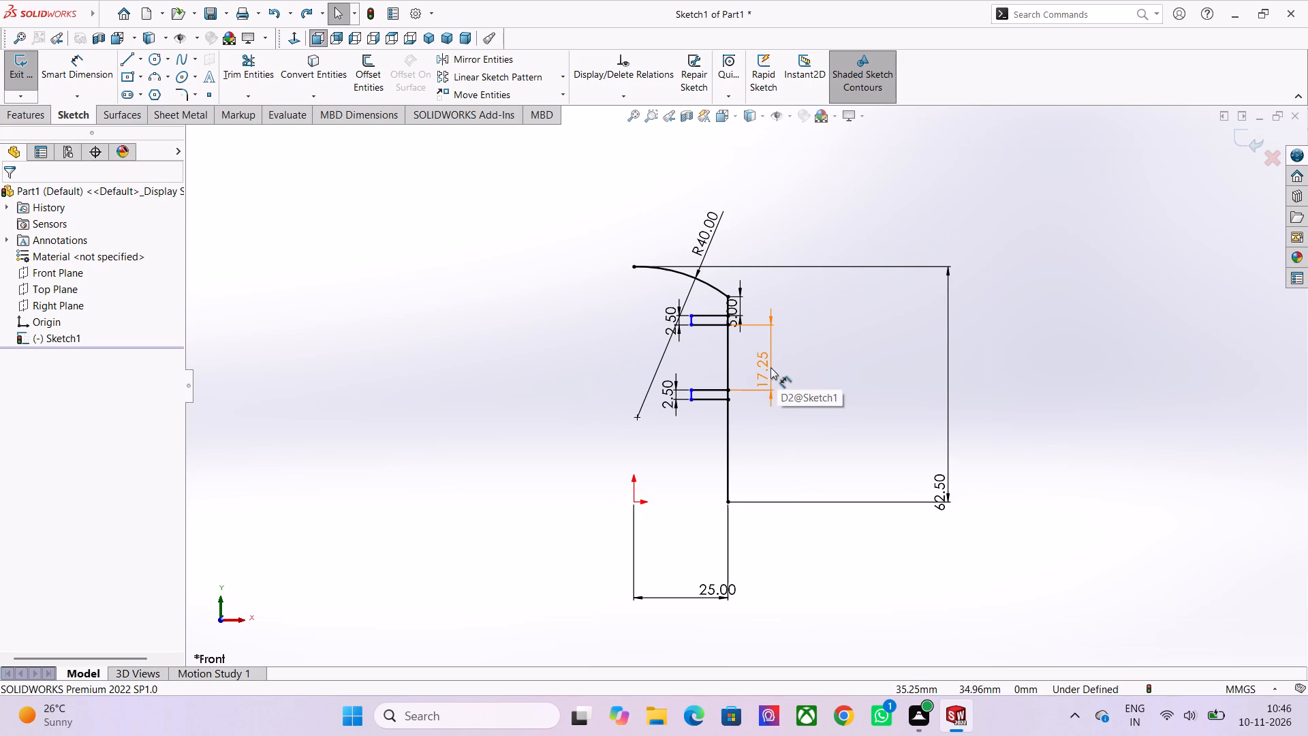
{"action": "scroll", "coordinate": [760, 380], "scroll_direction": "up", "scroll_amount": 3}
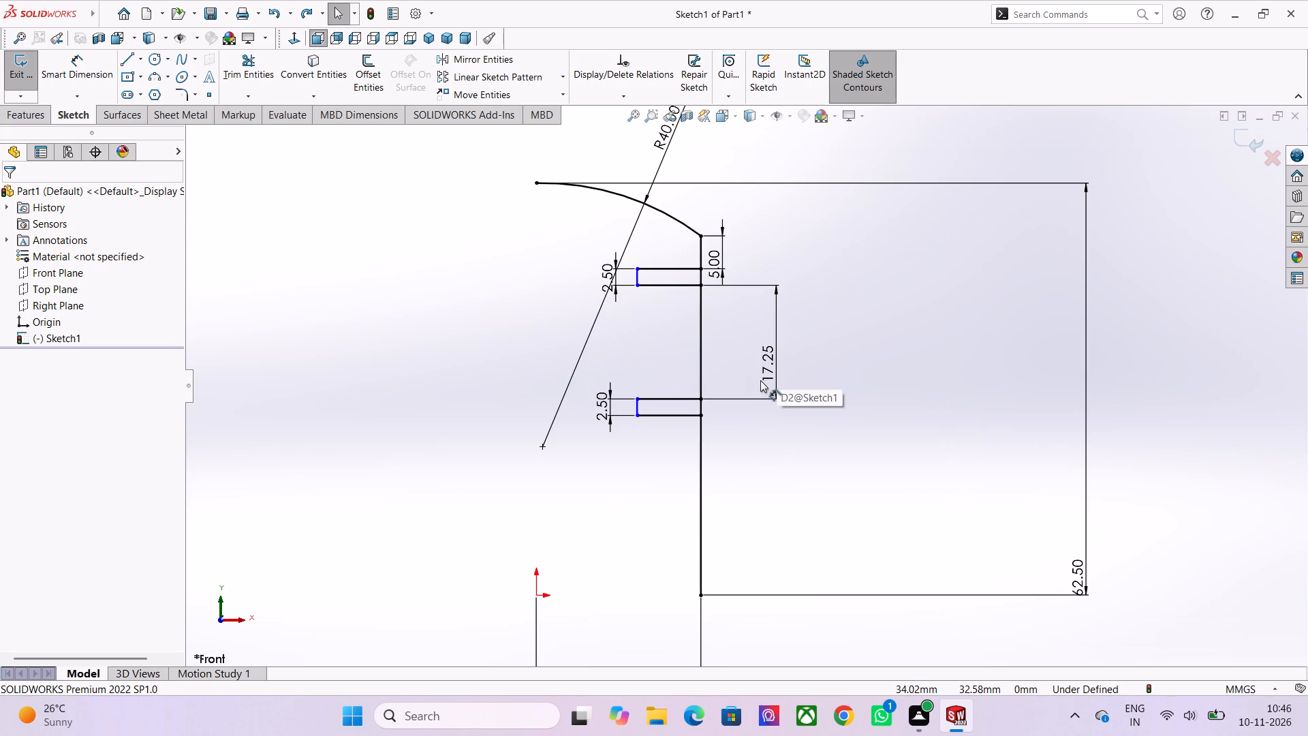
{"action": "scroll", "coordinate": [762, 390], "scroll_direction": "up", "scroll_amount": 3}
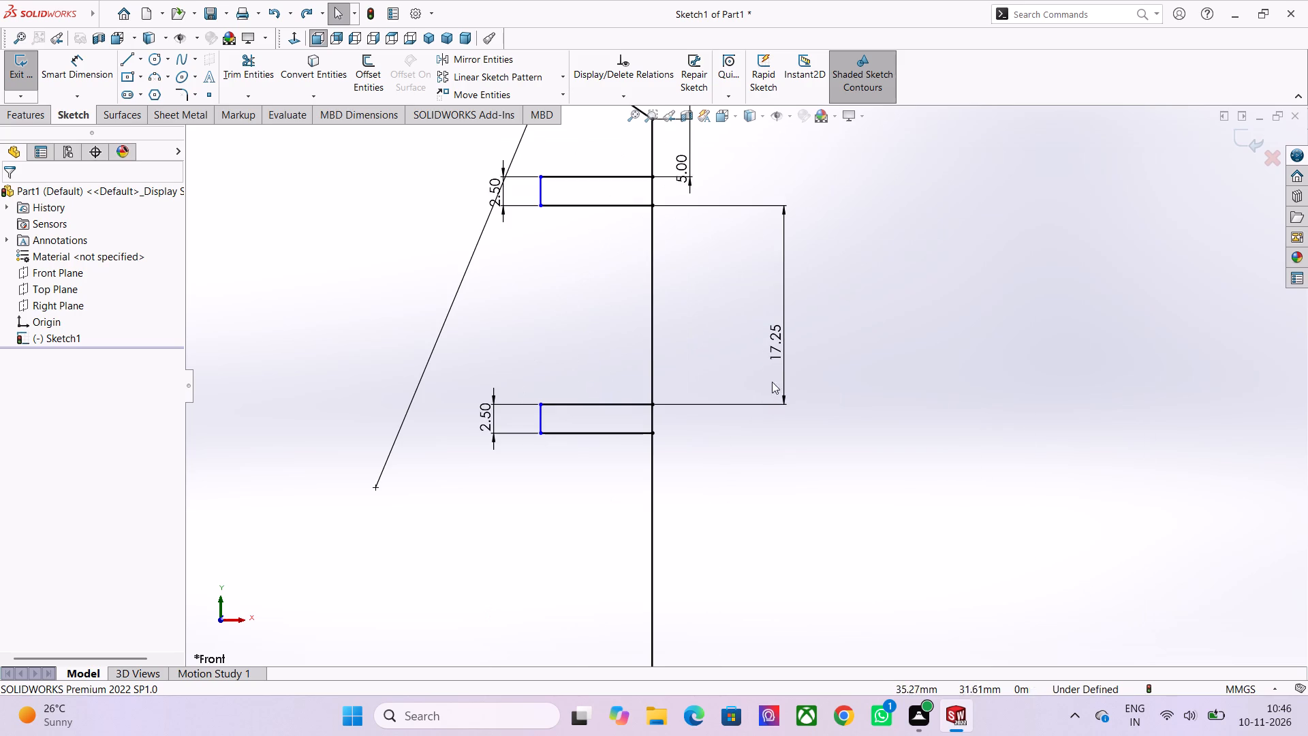
{"action": "left_click", "coordinate": [781, 342]}
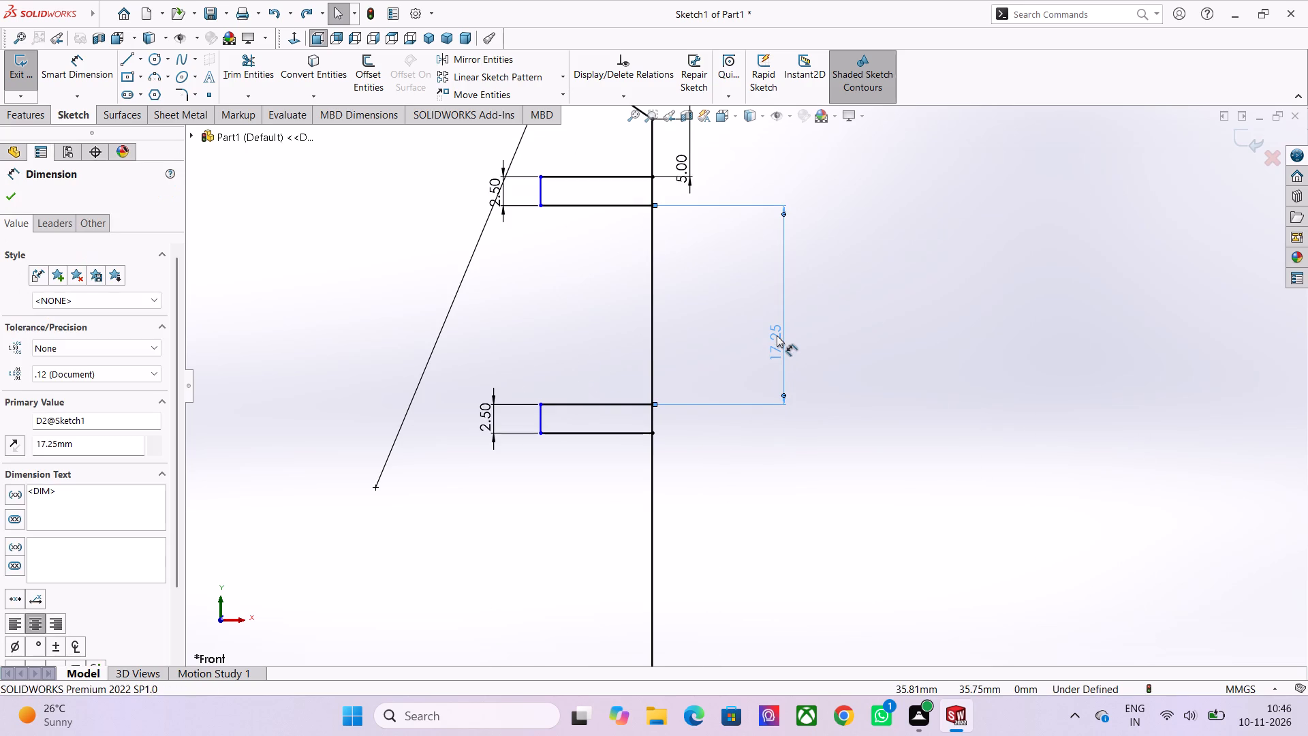
{"action": "double_click", "coordinate": [777, 335]}
{"action": "key", "text": "3"}
{"action": "key", "text": "Return"}
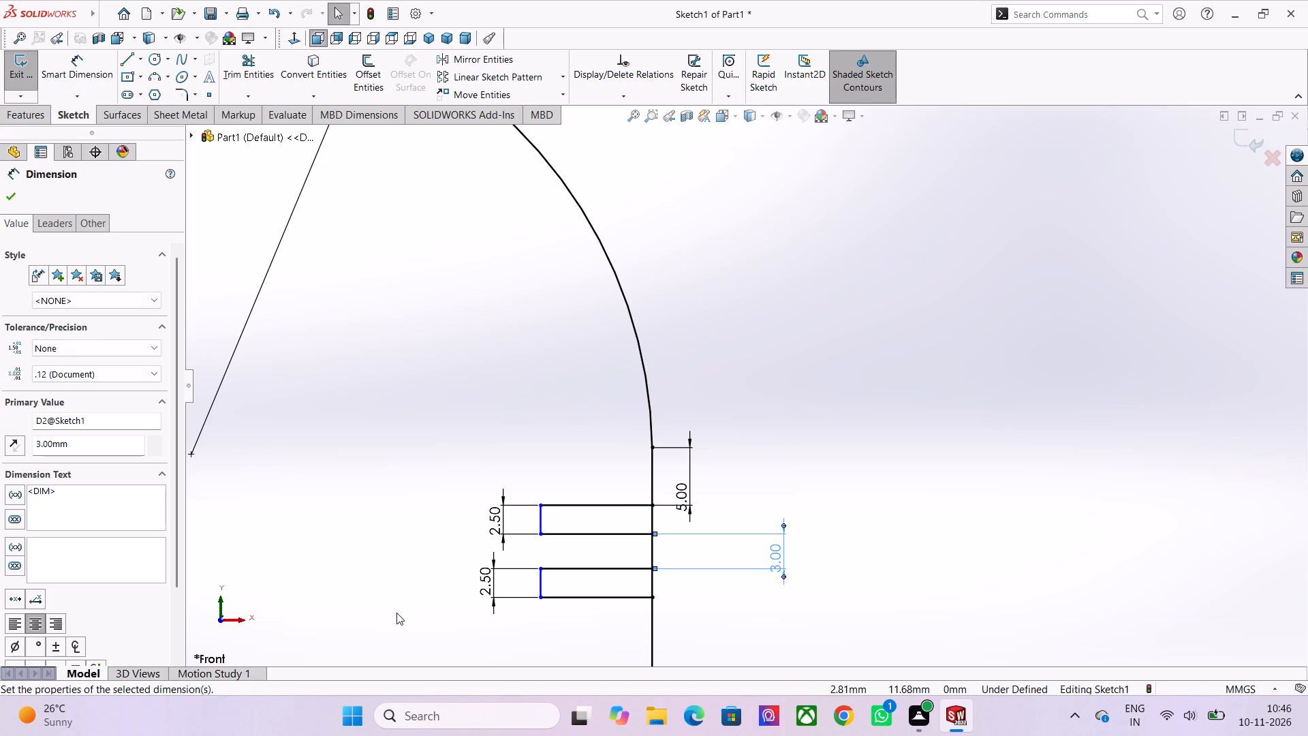
Delete the upper notch's 2.5 mm height dimension.
{"action": "scroll", "coordinate": [411, 576], "scroll_direction": "down", "scroll_amount": 3}
{"action": "scroll", "coordinate": [546, 646], "scroll_direction": "down", "scroll_amount": 2}
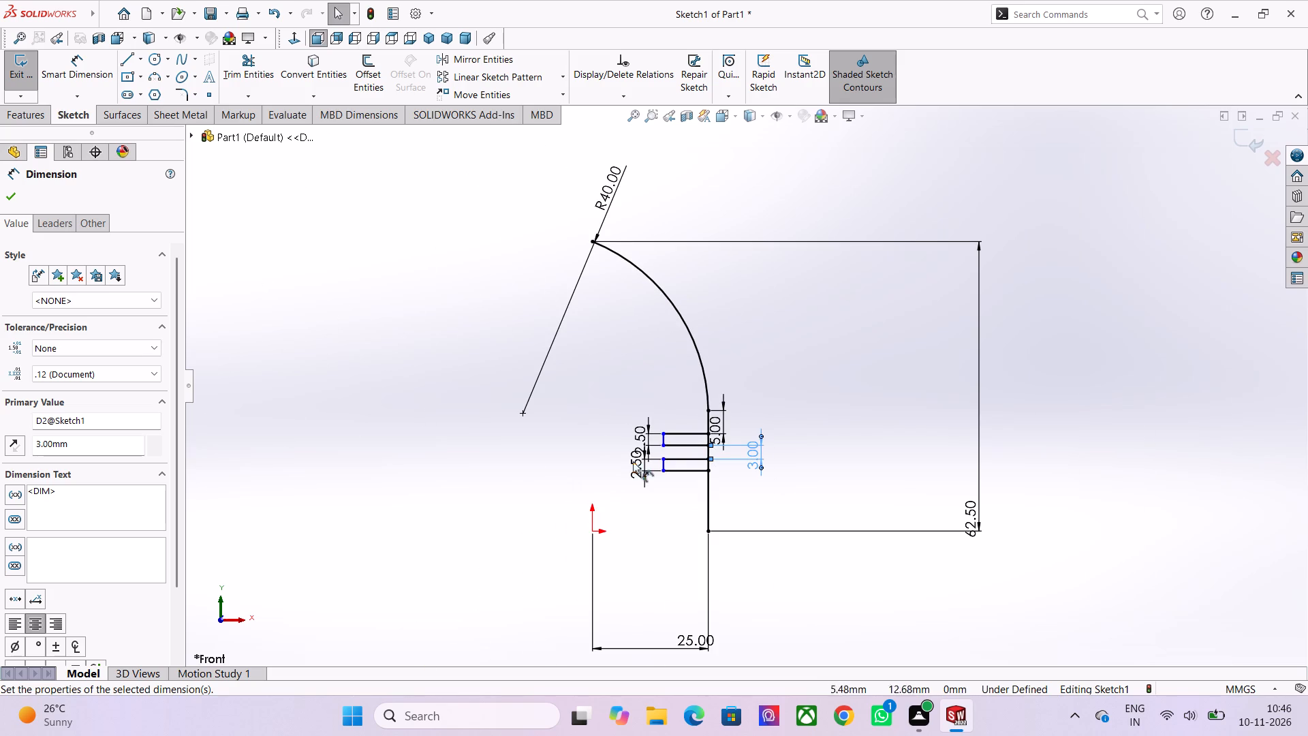
{"action": "scroll", "coordinate": [656, 444], "scroll_direction": "up", "scroll_amount": 2}
{"action": "right_click", "coordinate": [652, 439]}
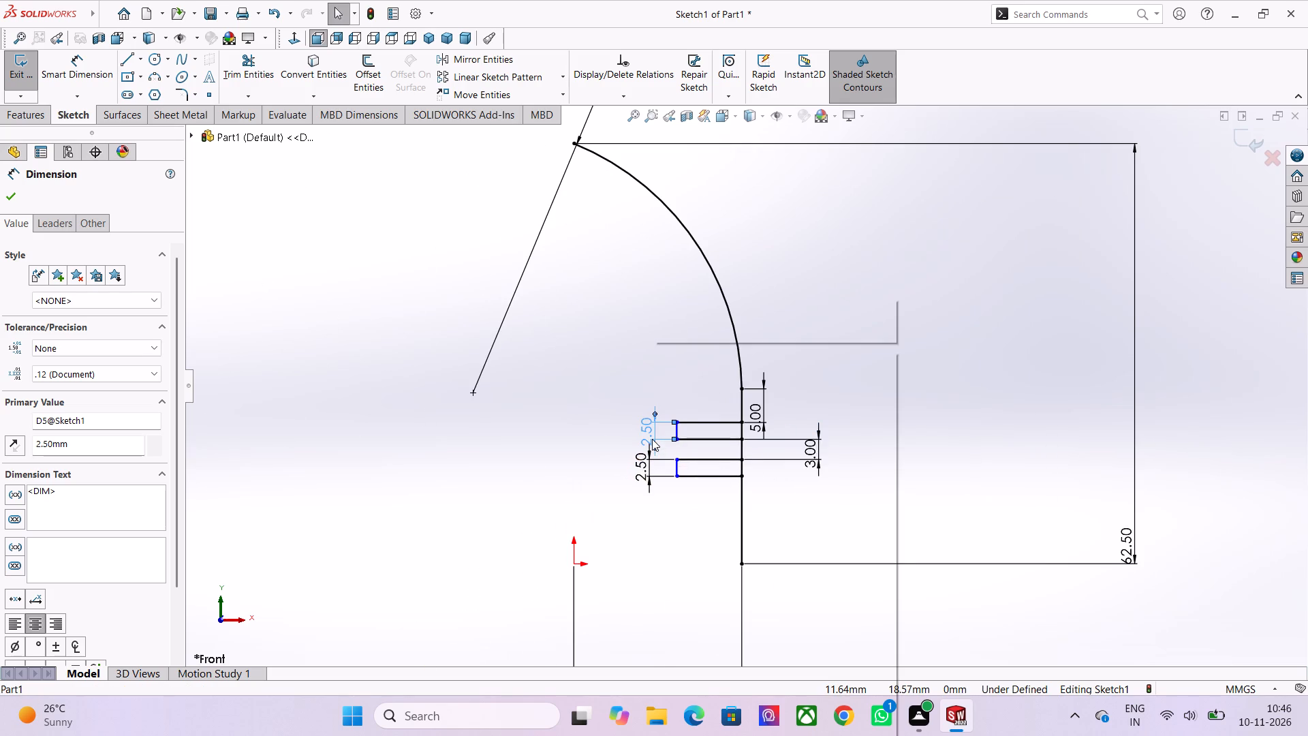
{"action": "left_click", "coordinate": [677, 536]}
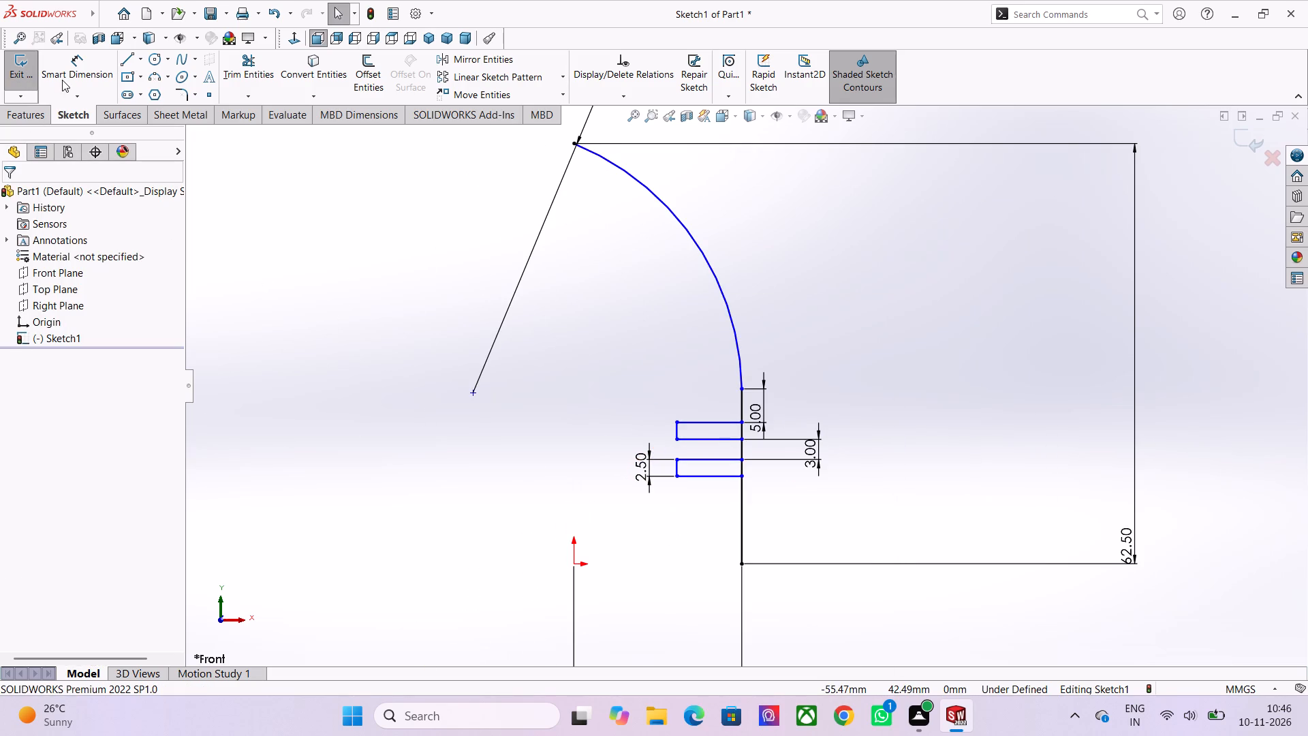
Dimension the full length of the vertical side line as 54.5 mm.
{"action": "left_click", "coordinate": [63, 80]}
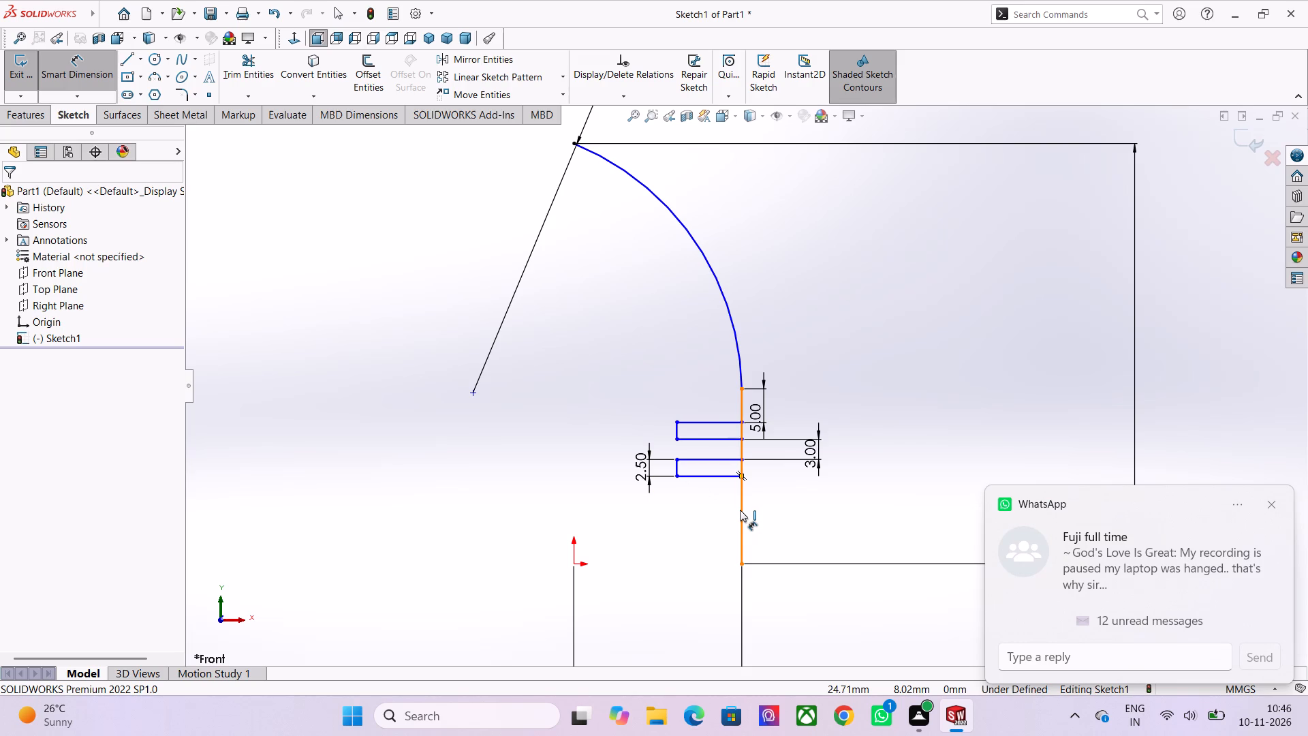
{"action": "left_click", "coordinate": [741, 495]}
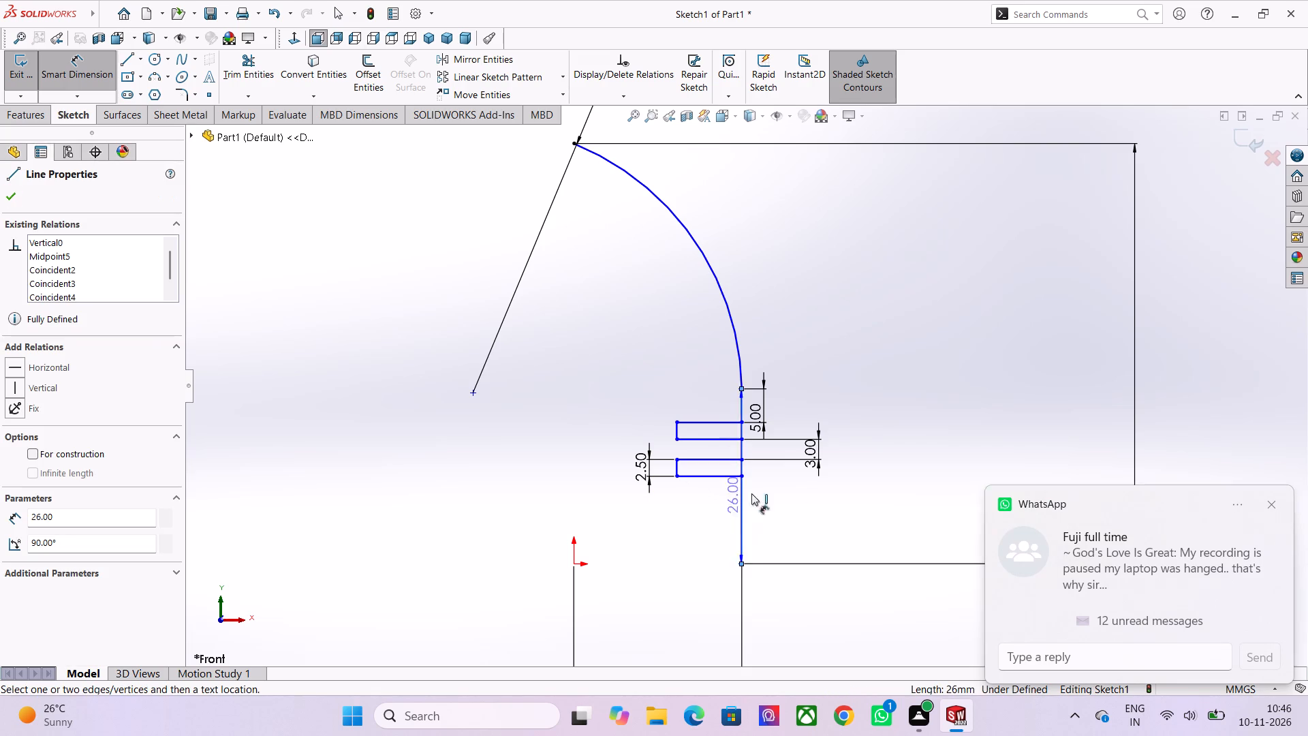
{"action": "left_click", "coordinate": [869, 490]}
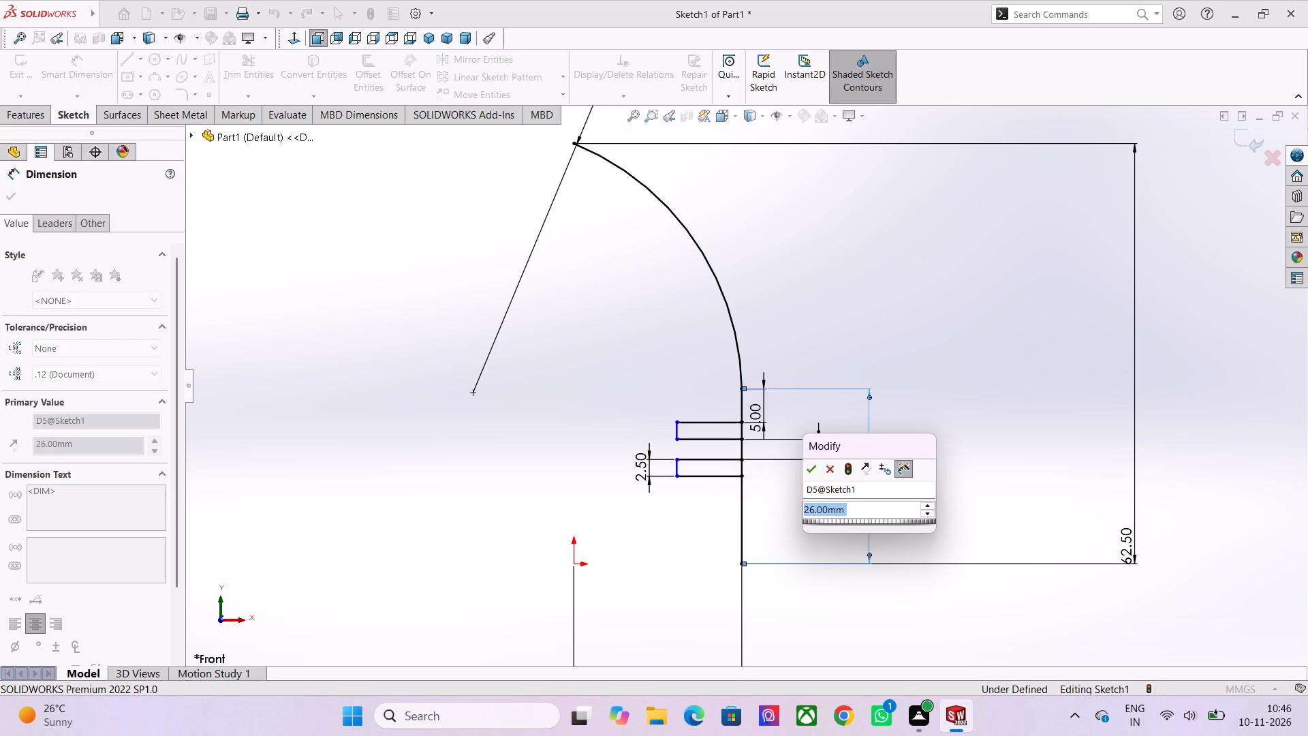
{"action": "type", "text": "54.5"}
{"action": "key", "text": "Return"}
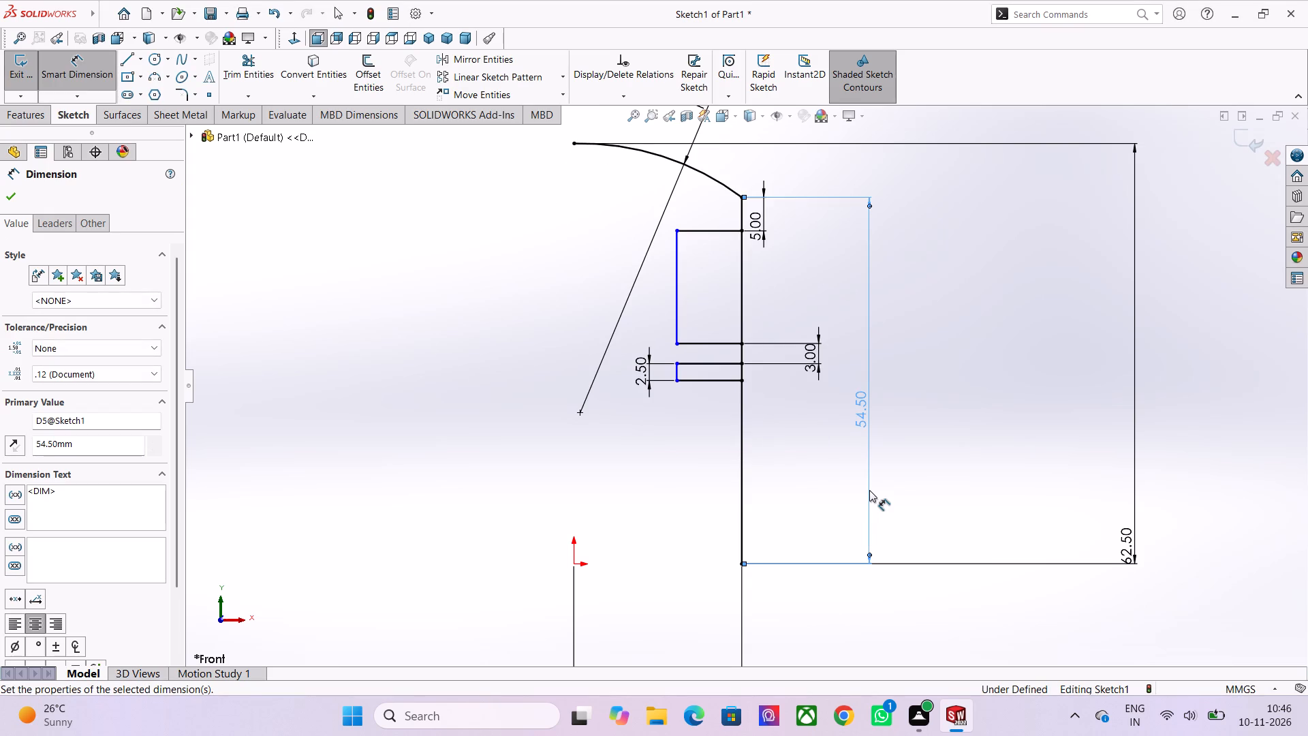
{"action": "key", "text": "Escape"}
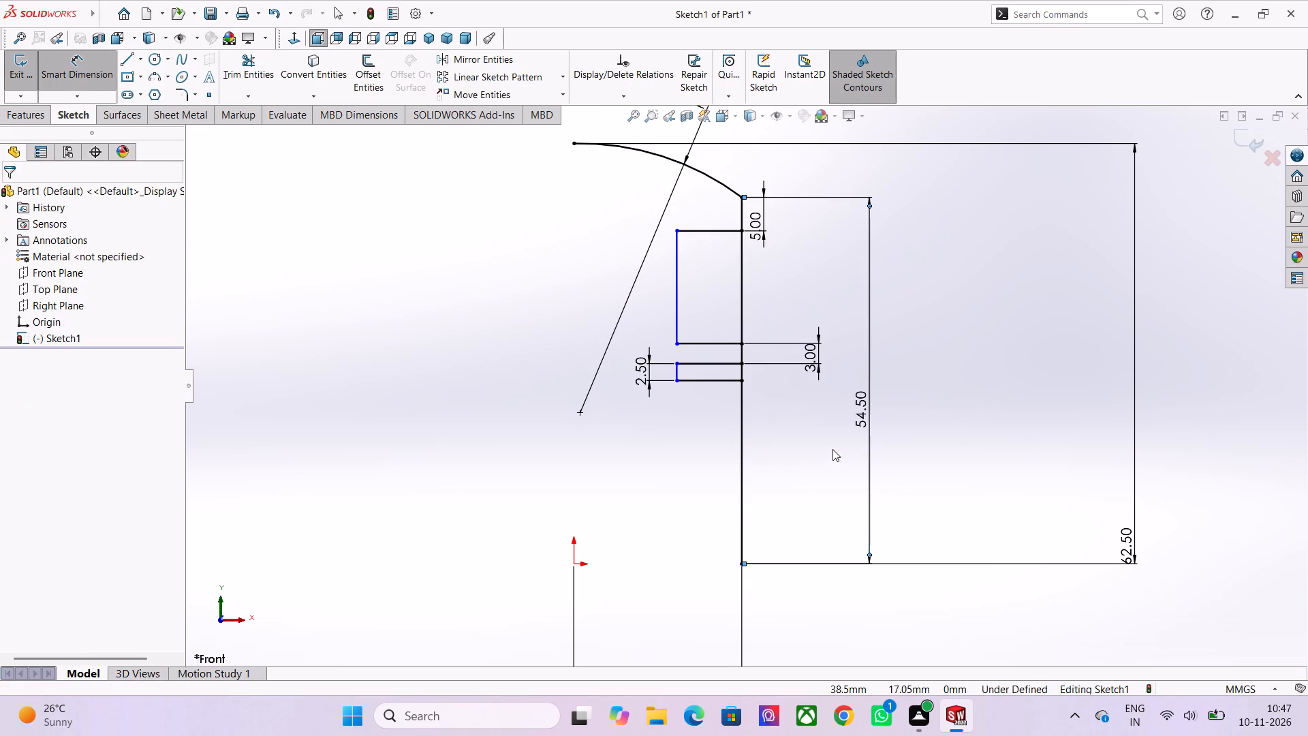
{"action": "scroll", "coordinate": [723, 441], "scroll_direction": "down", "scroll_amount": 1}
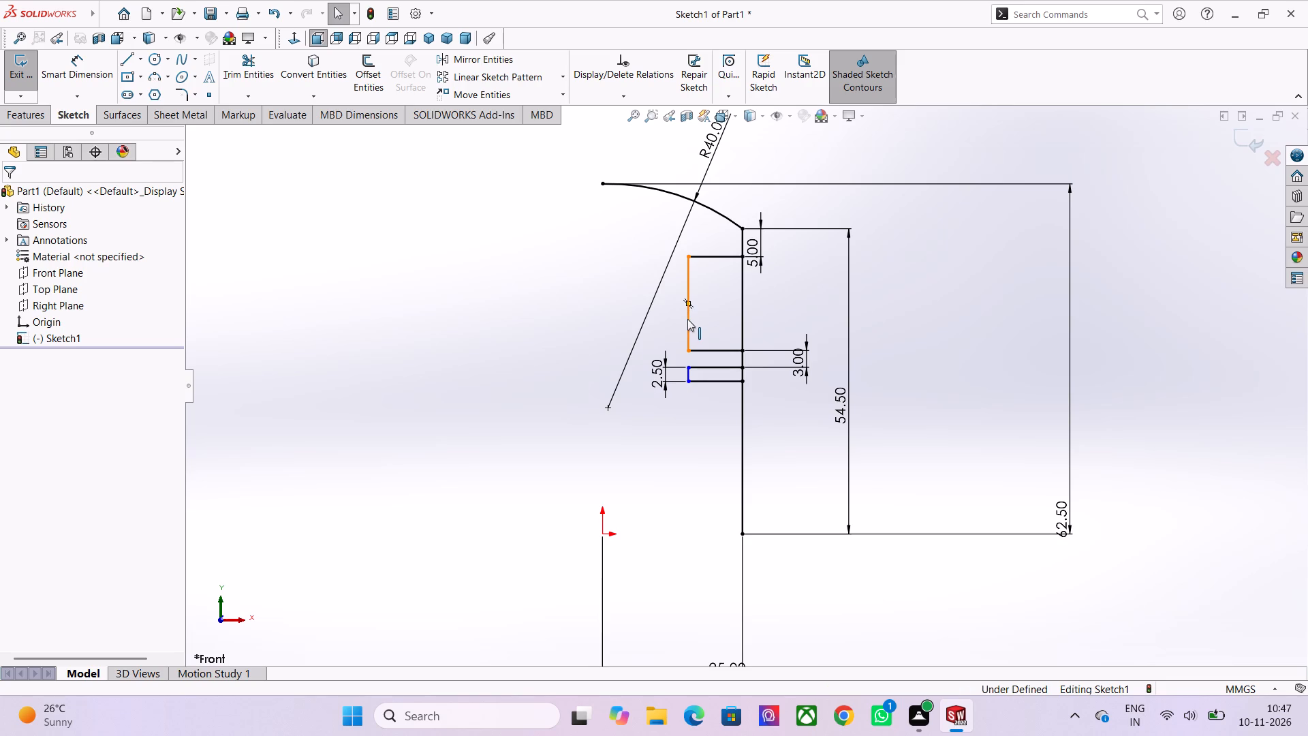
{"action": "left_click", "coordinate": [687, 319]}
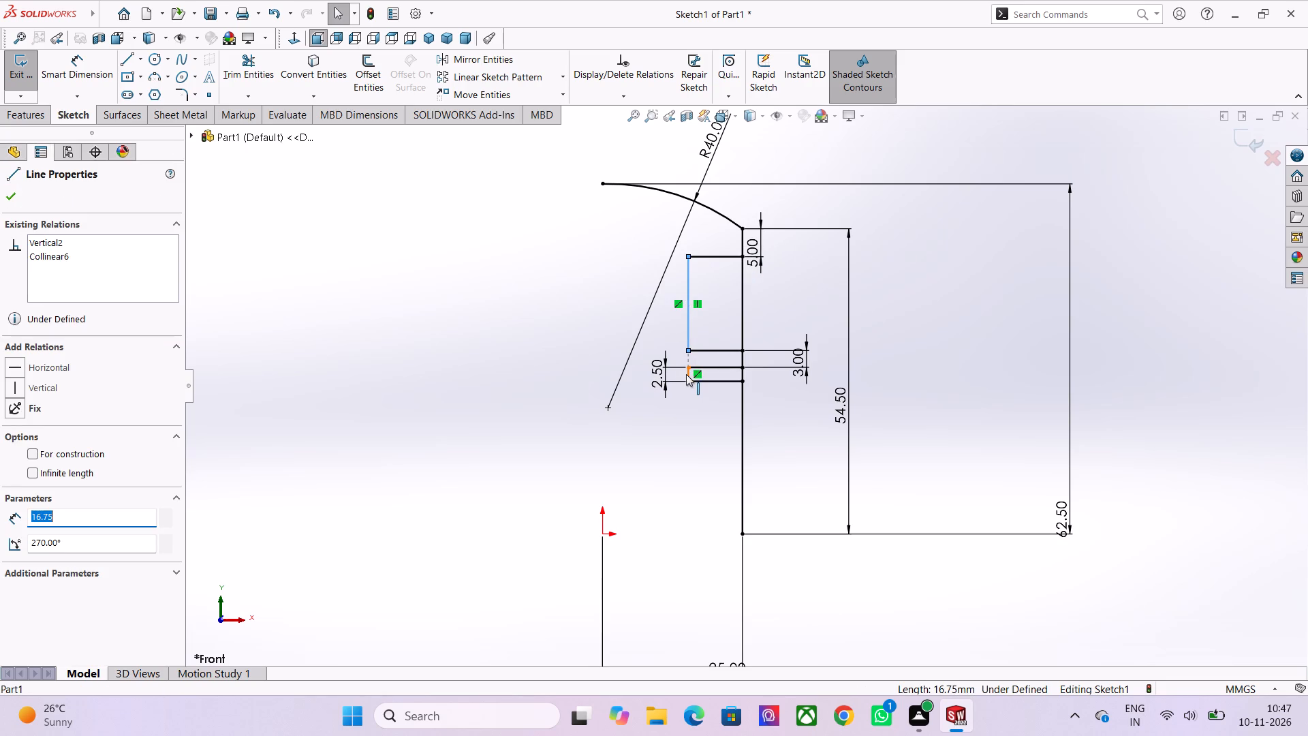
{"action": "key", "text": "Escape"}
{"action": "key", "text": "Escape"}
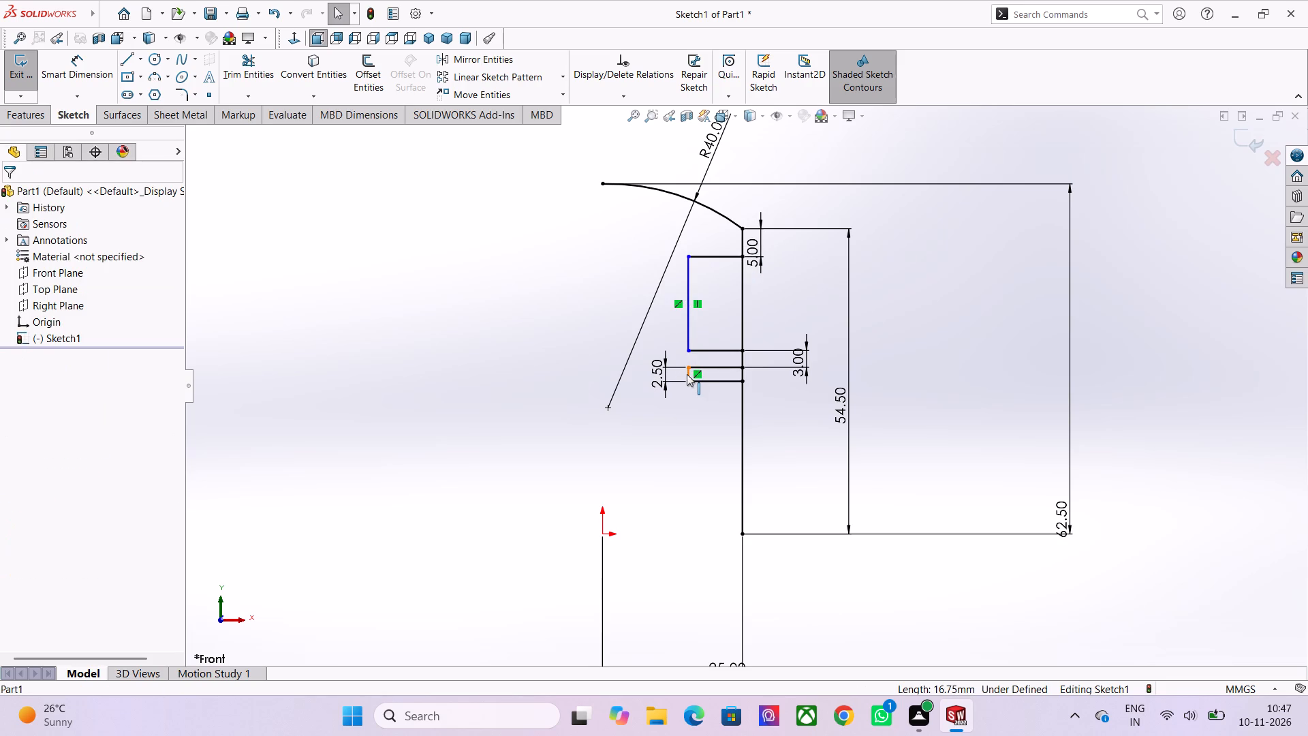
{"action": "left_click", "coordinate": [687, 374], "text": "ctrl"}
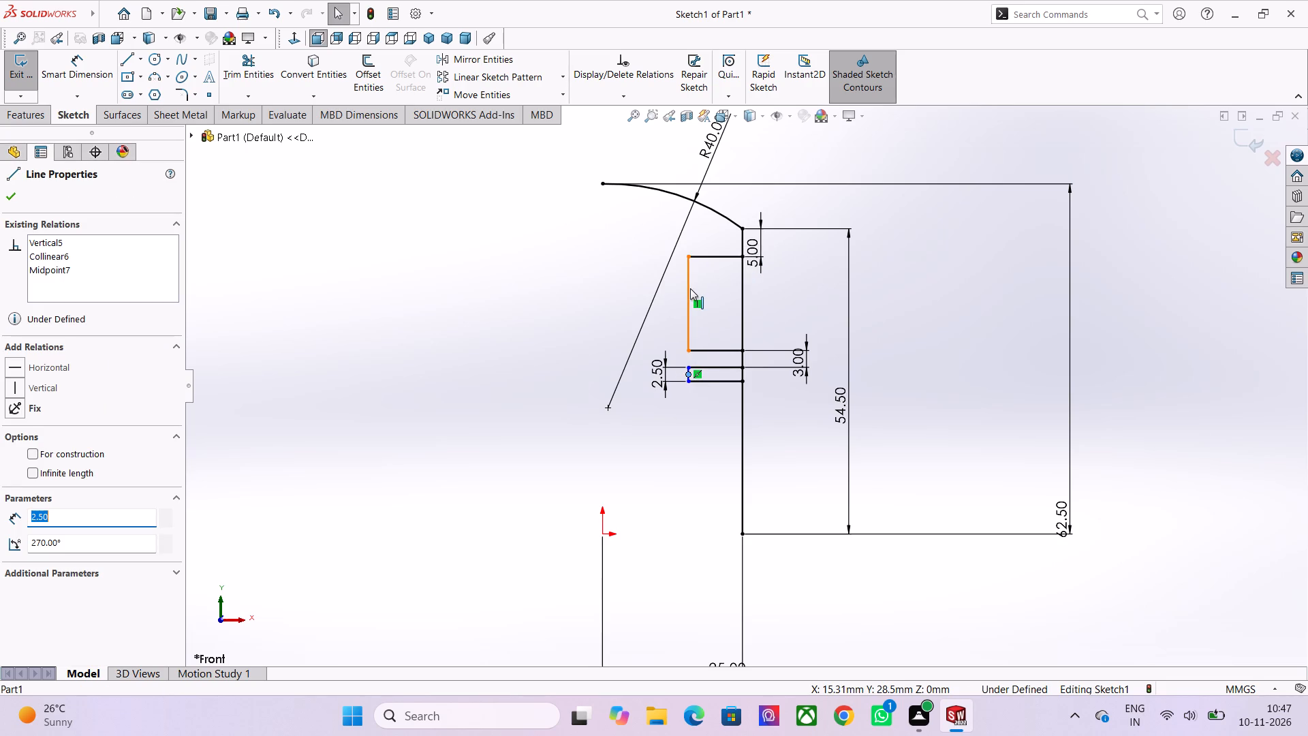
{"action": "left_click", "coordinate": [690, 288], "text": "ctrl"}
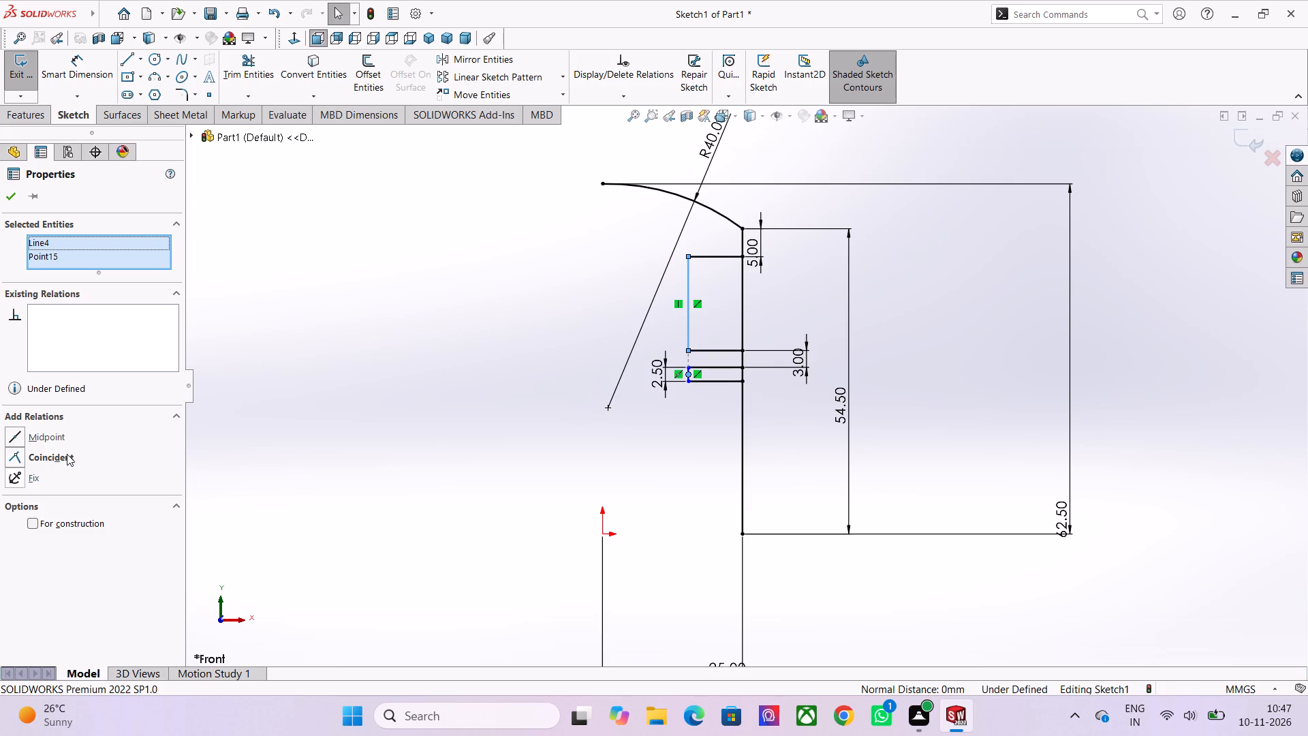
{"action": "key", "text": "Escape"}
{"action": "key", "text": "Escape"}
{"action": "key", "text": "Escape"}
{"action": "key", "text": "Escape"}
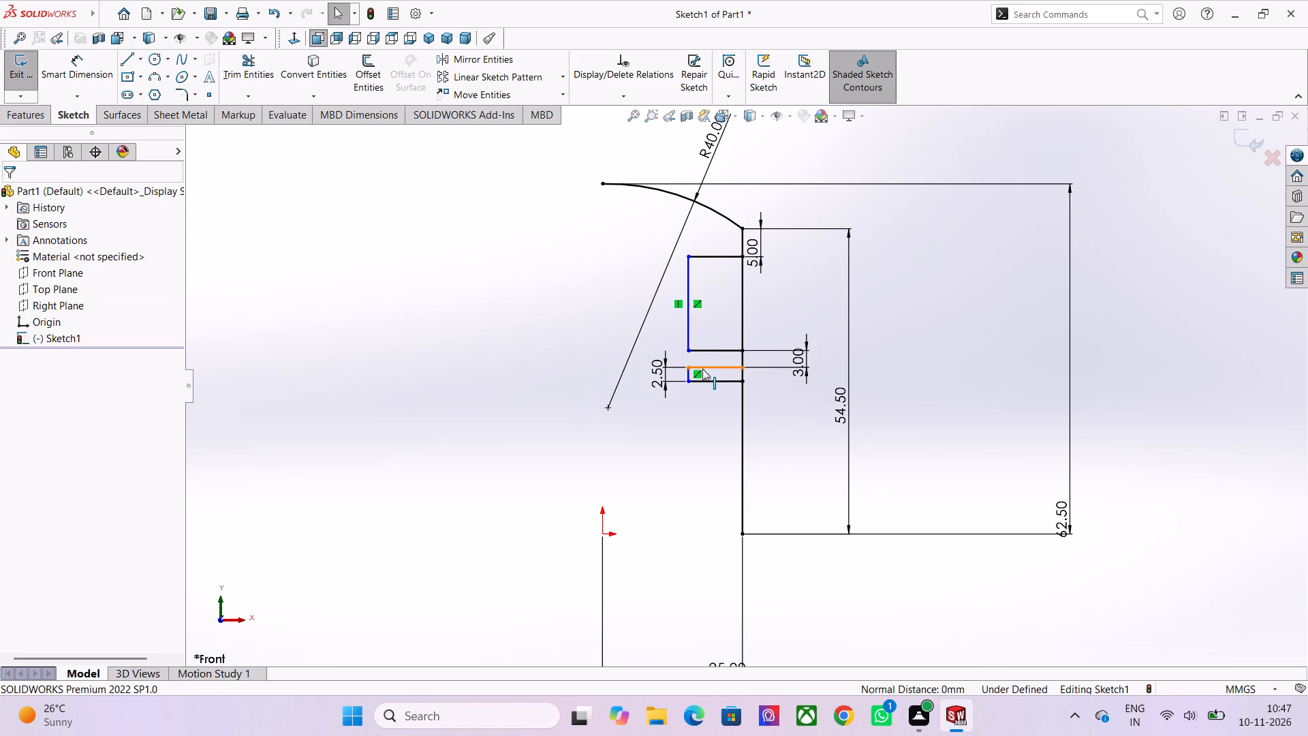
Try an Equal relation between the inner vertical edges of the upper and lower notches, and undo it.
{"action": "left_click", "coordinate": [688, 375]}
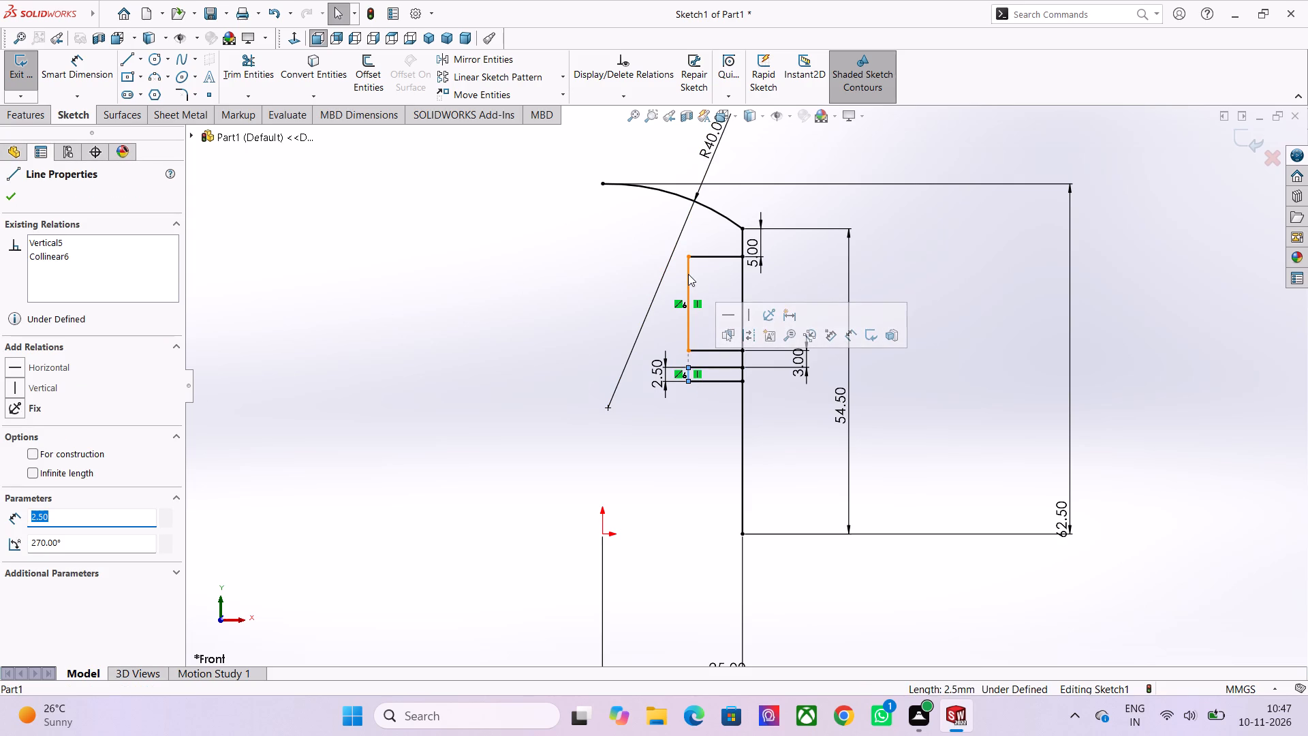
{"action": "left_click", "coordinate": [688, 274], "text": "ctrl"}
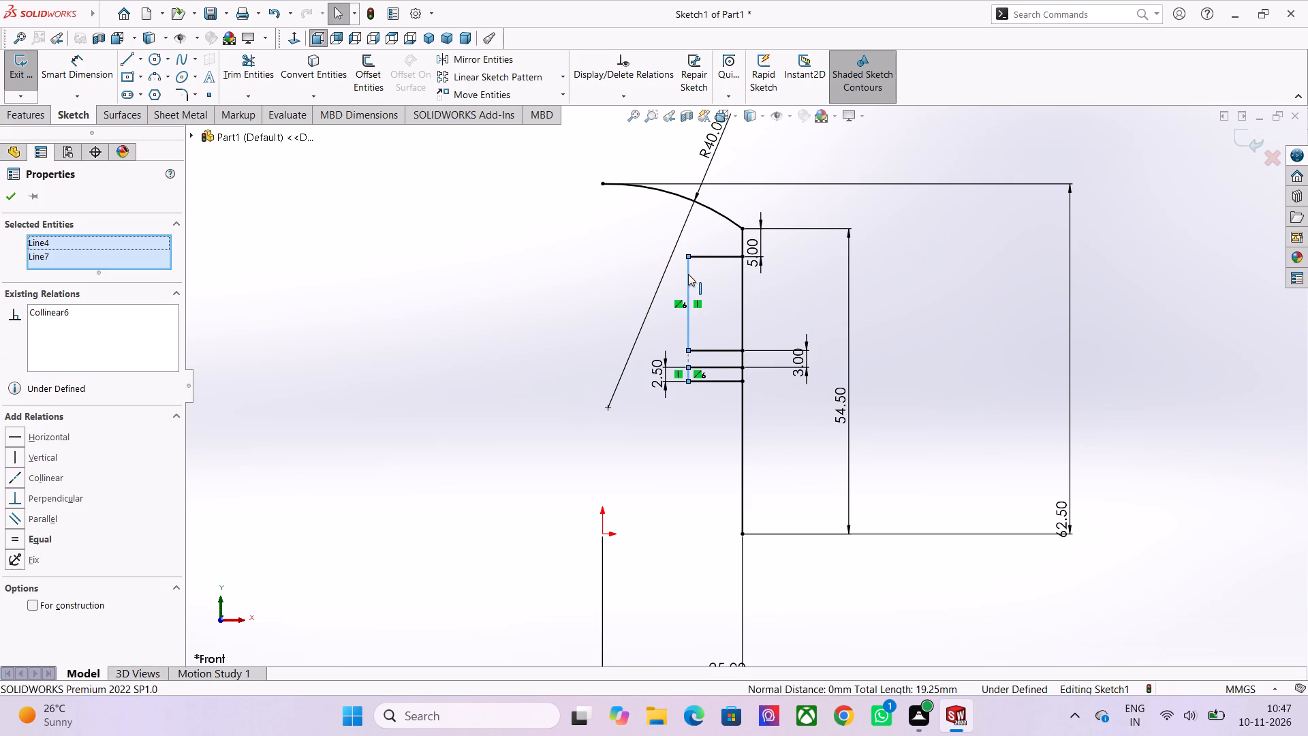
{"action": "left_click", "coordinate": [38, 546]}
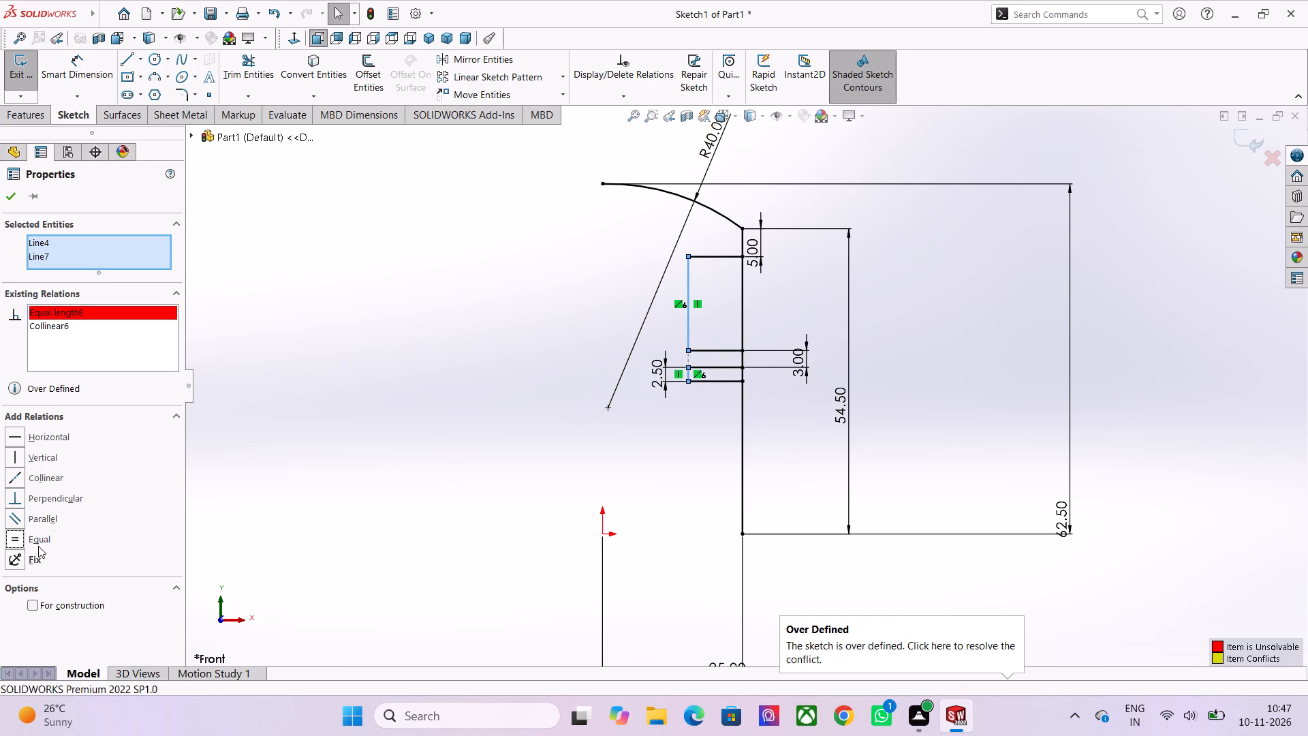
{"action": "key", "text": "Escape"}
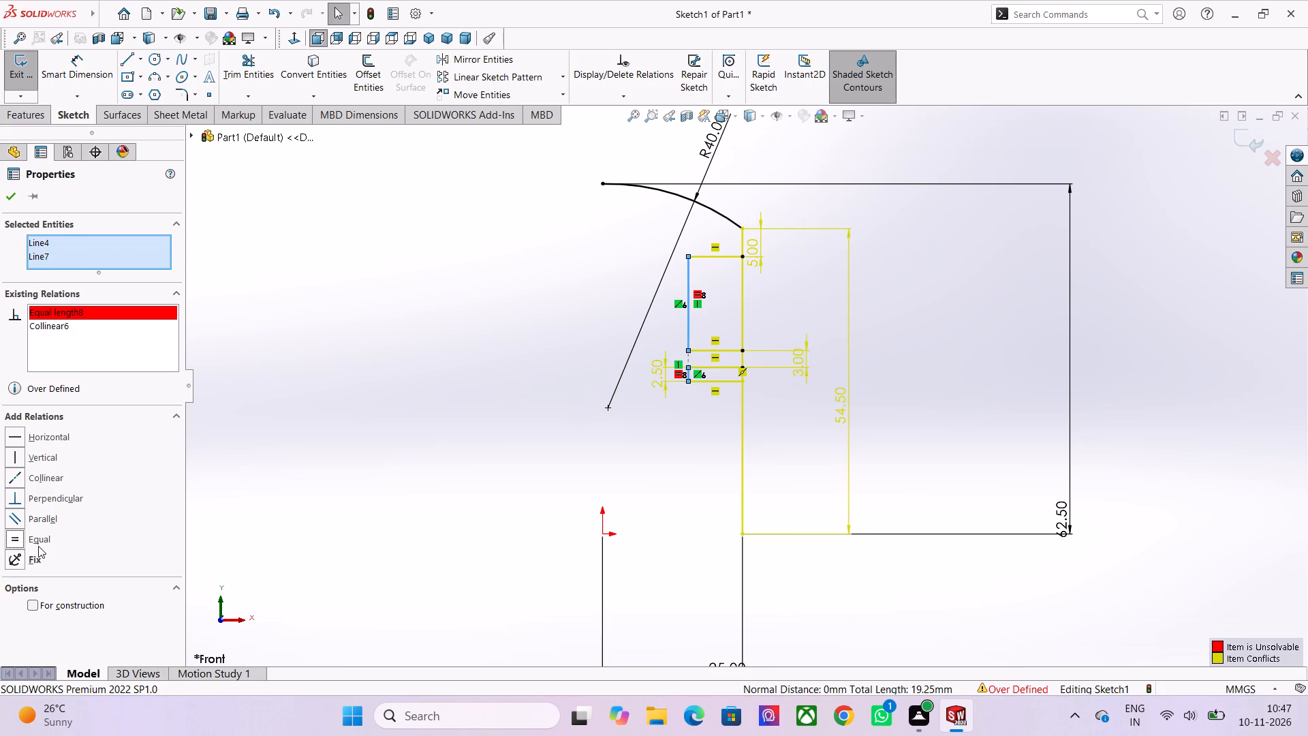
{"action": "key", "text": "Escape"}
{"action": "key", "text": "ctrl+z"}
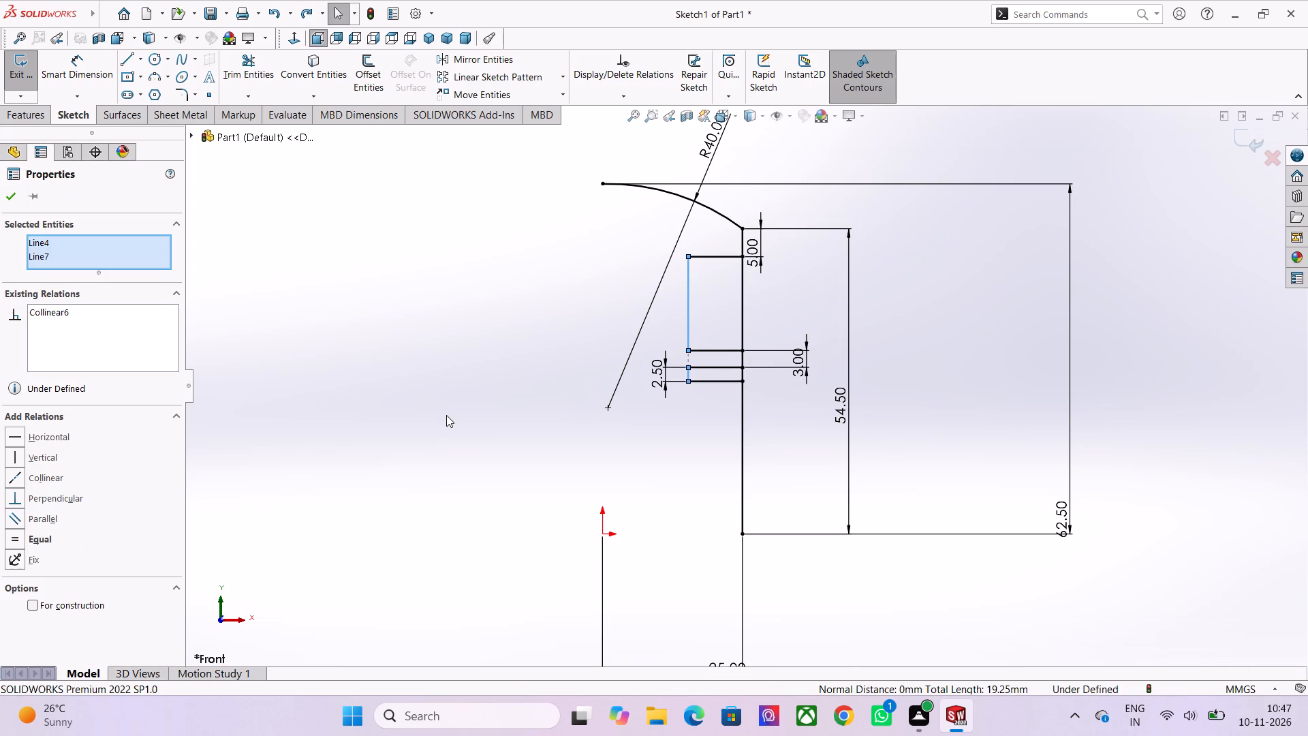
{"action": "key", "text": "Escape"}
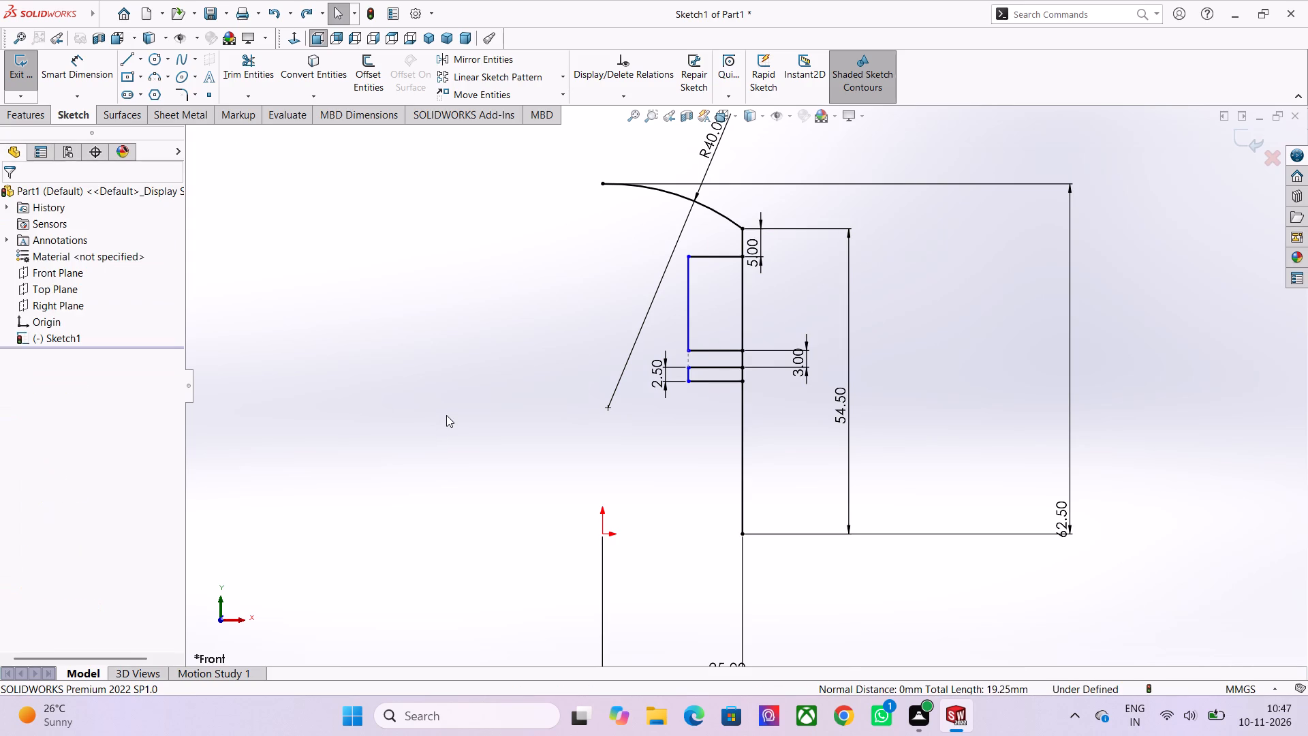
Undo the sketch edits back to the R40 arc and the 54.5 mm side line, removing both notches and their dimensions.
{"action": "key", "text": "ctrl+z"}
{"action": "key", "text": "ctrl+z"}
{"action": "key", "text": "ctrl+z"}
{"action": "key", "text": "ctrl+z"}
{"action": "key", "text": "ctrl+z"}
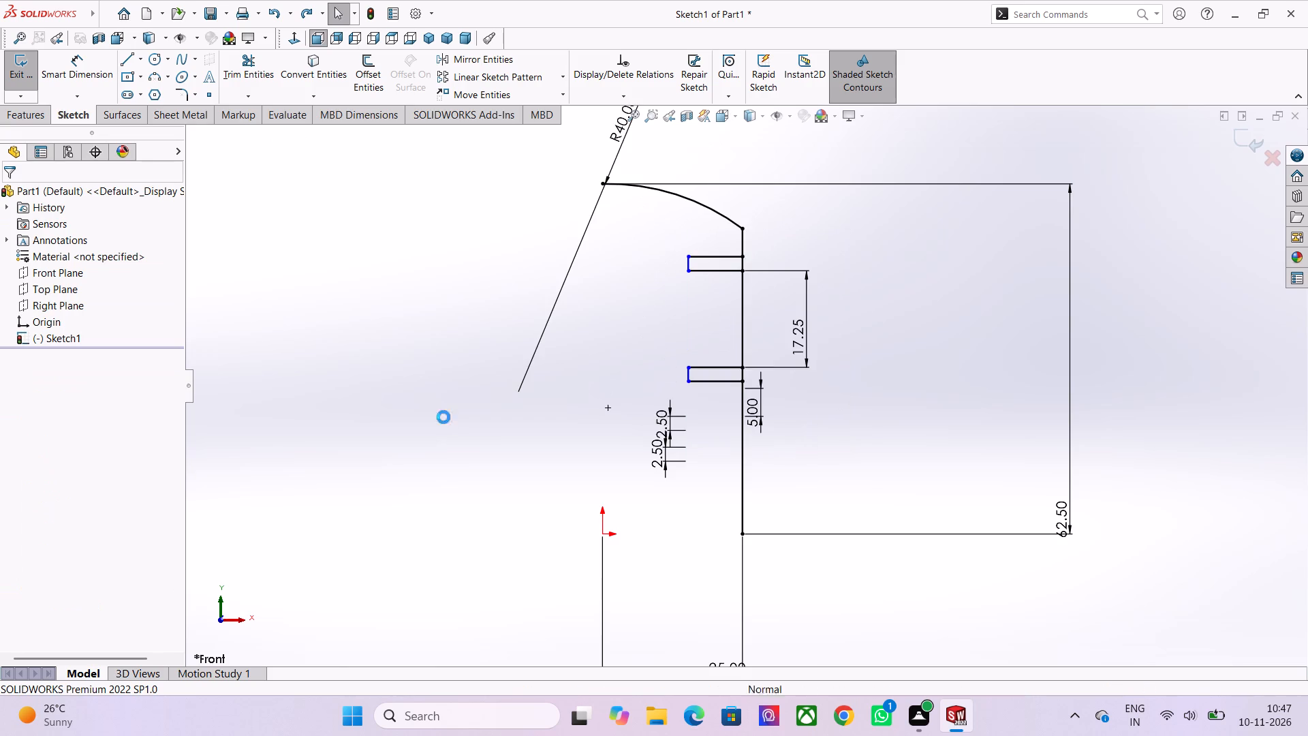
{"action": "key", "text": "ctrl+z"}
{"action": "key", "text": "ctrl+z"}
{"action": "key", "text": "ctrl+z"}
{"action": "key", "text": "ctrl+z"}
{"action": "key", "text": "ctrl+z"}
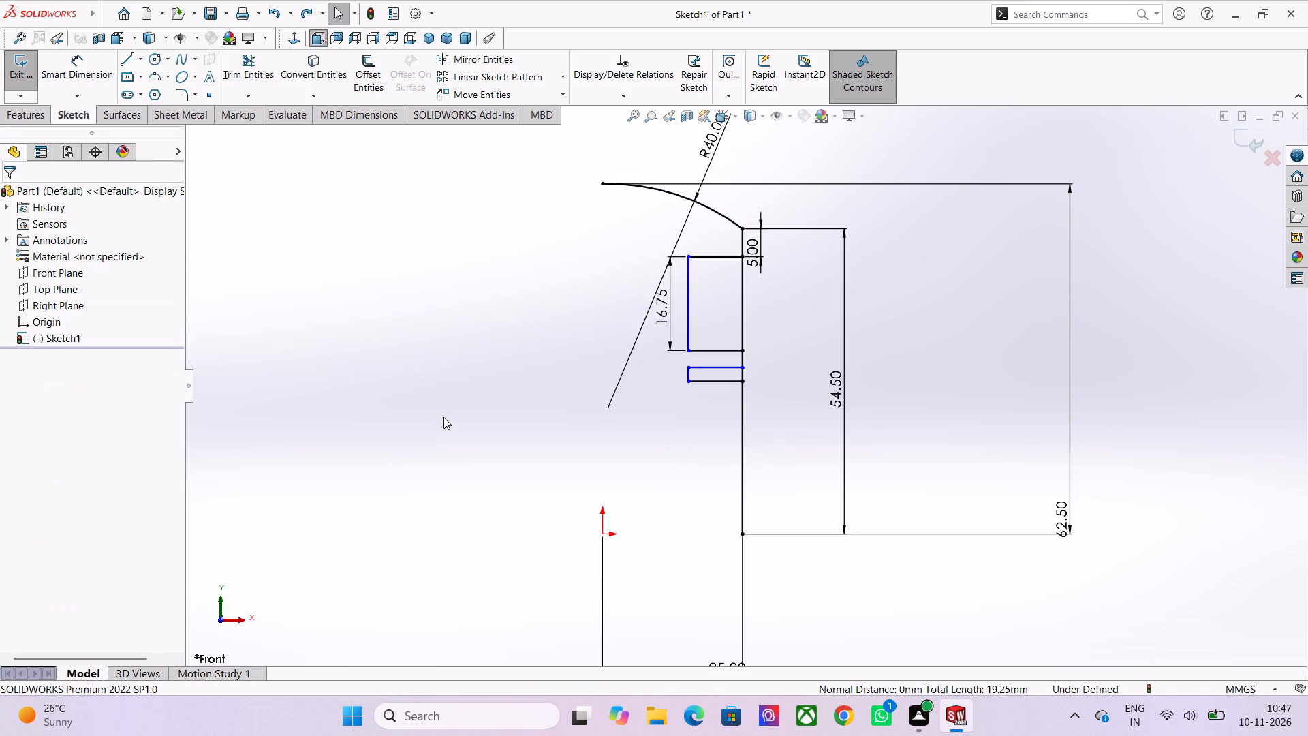
{"action": "key", "text": "ctrl+z"}
{"action": "key", "text": "ctrl+z"}
{"action": "key", "text": "ctrl+z"}
{"action": "key", "text": "ctrl+z"}
{"action": "key", "text": "ctrl+z"}
{"action": "key", "text": "ctrl+z"}
{"action": "key", "text": "ctrl+z"}
{"action": "key", "text": "ctrl+z"}
{"action": "key", "text": "ctrl+z"}
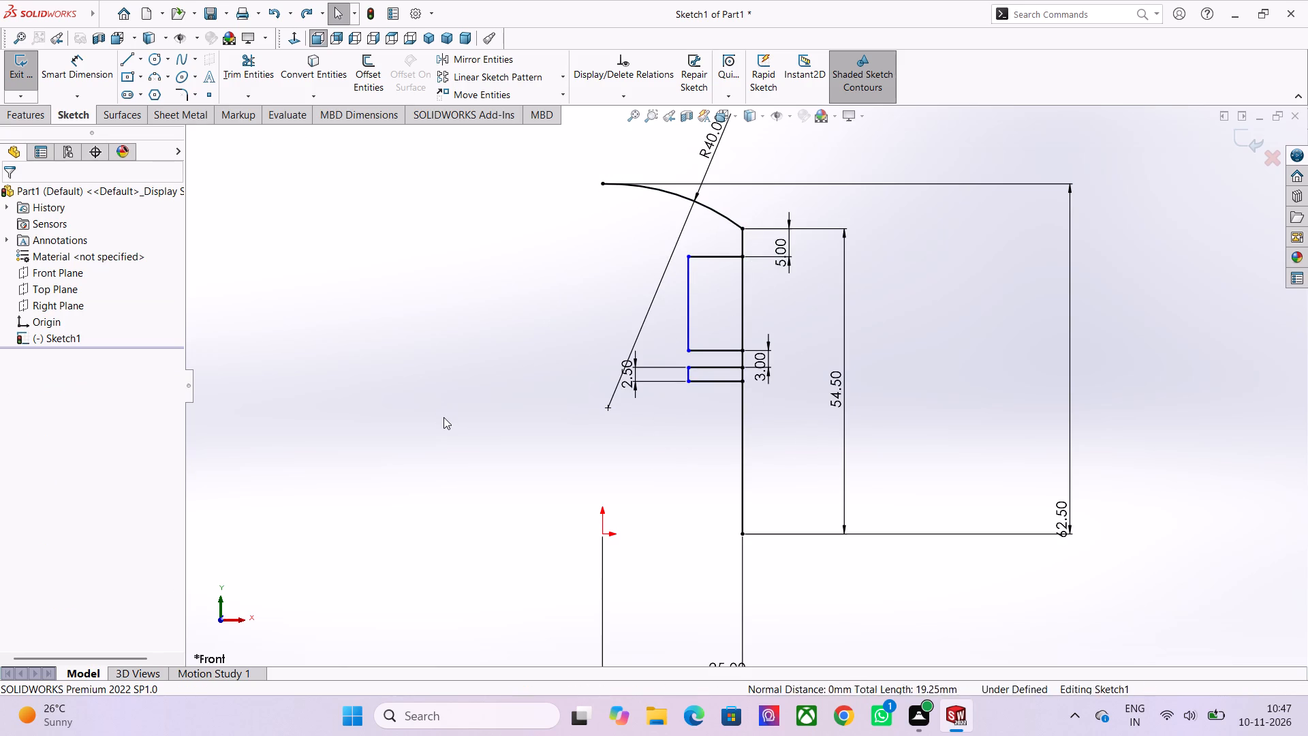
{"action": "key", "text": "ctrl+z"}
{"action": "key", "text": "ctrl+z"}
{"action": "key", "text": "ctrl+z"}
{"action": "key", "text": "ctrl+z"}
{"action": "key", "text": "ctrl+z"}
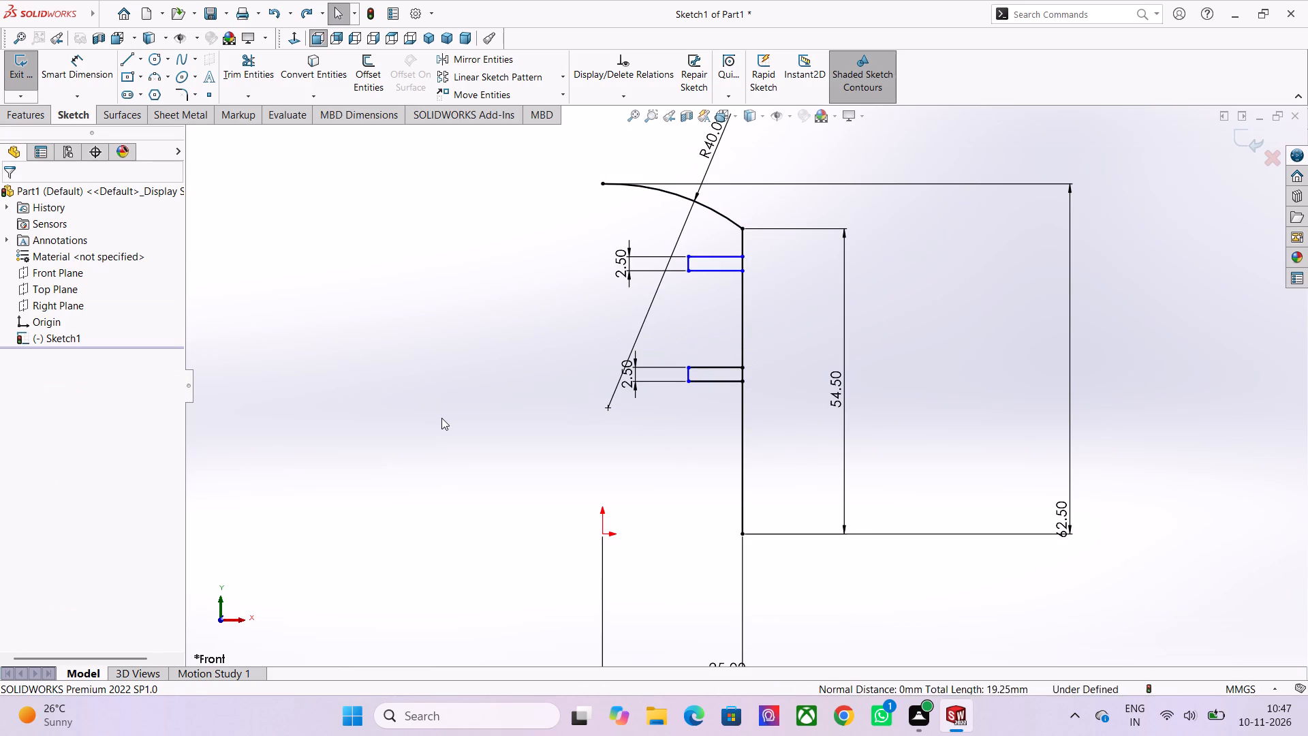
{"action": "key", "text": "ctrl+z"}
{"action": "key", "text": "ctrl+z"}
{"action": "key", "text": "ctrl+z"}
{"action": "key", "text": "ctrl+z"}
{"action": "key", "text": "ctrl+z"}
{"action": "key", "text": "ctrl+z"}
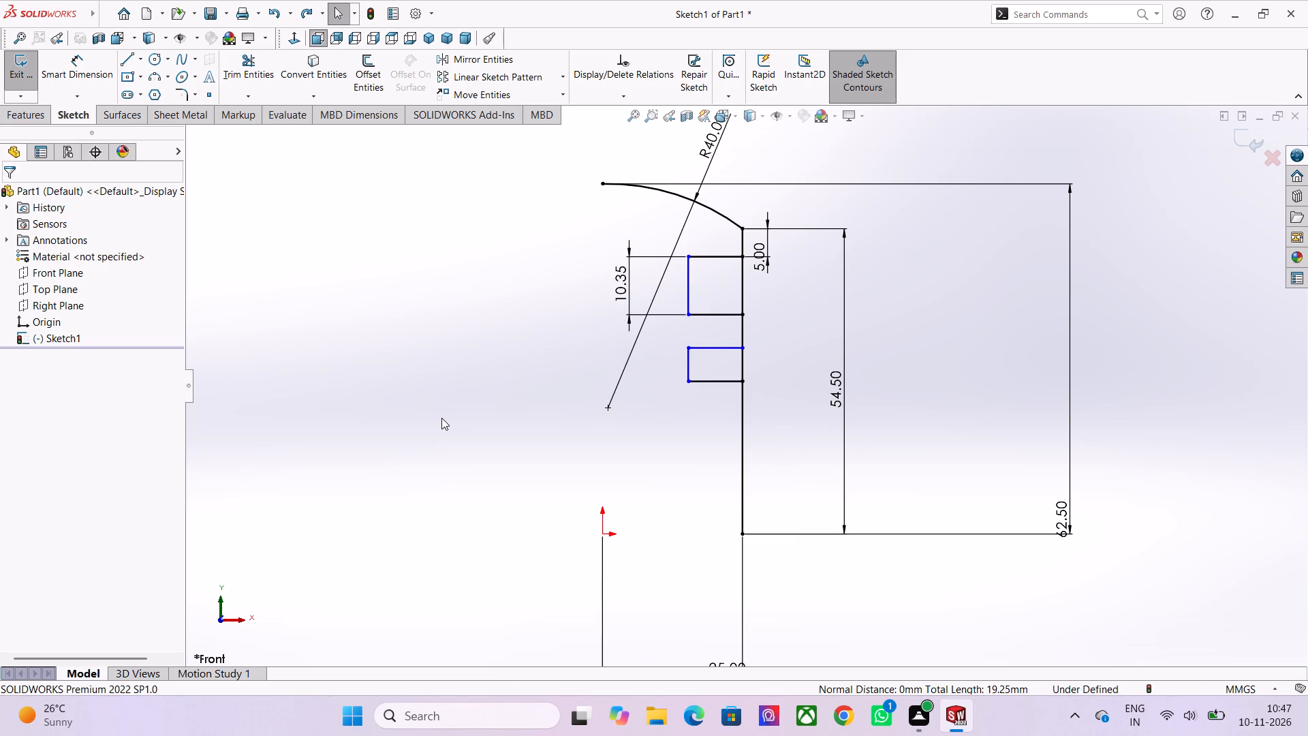
{"action": "key", "text": "ctrl+z"}
{"action": "key", "text": "ctrl+z"}
{"action": "key", "text": "ctrl+z"}
{"action": "key", "text": "ctrl+z"}
{"action": "key", "text": "ctrl+z"}
{"action": "key", "text": "ctrl+z"}
{"action": "key", "text": "ctrl+z"}
{"action": "key", "text": "ctrl+z"}
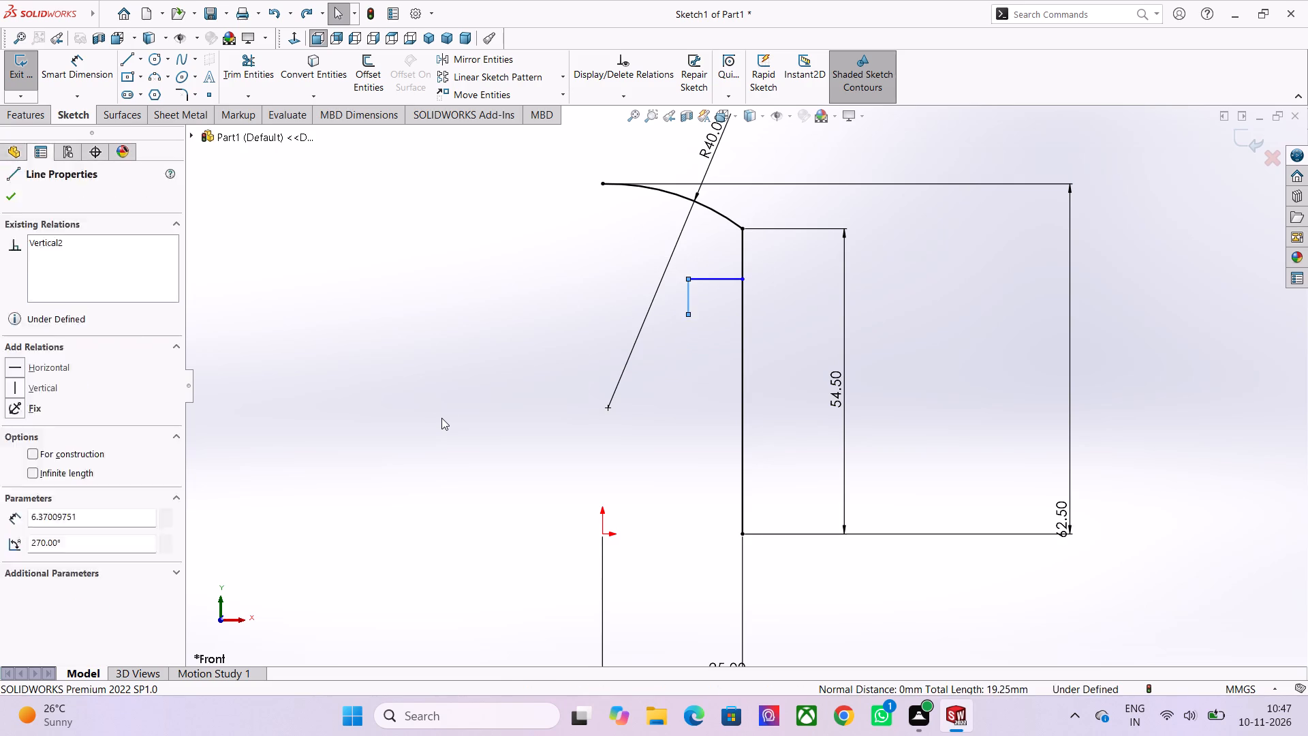
{"action": "key", "text": "ctrl+z"}
{"action": "key", "text": "ctrl+z"}
Sketch a three-line upper notch inward from the side line near its top, about 10.1 mm deep and 6.1 mm high.
{"action": "scroll", "coordinate": [441, 418], "scroll_direction": "up", "scroll_amount": 2}
{"action": "scroll", "coordinate": [756, 528], "scroll_direction": "down", "scroll_amount": 2}
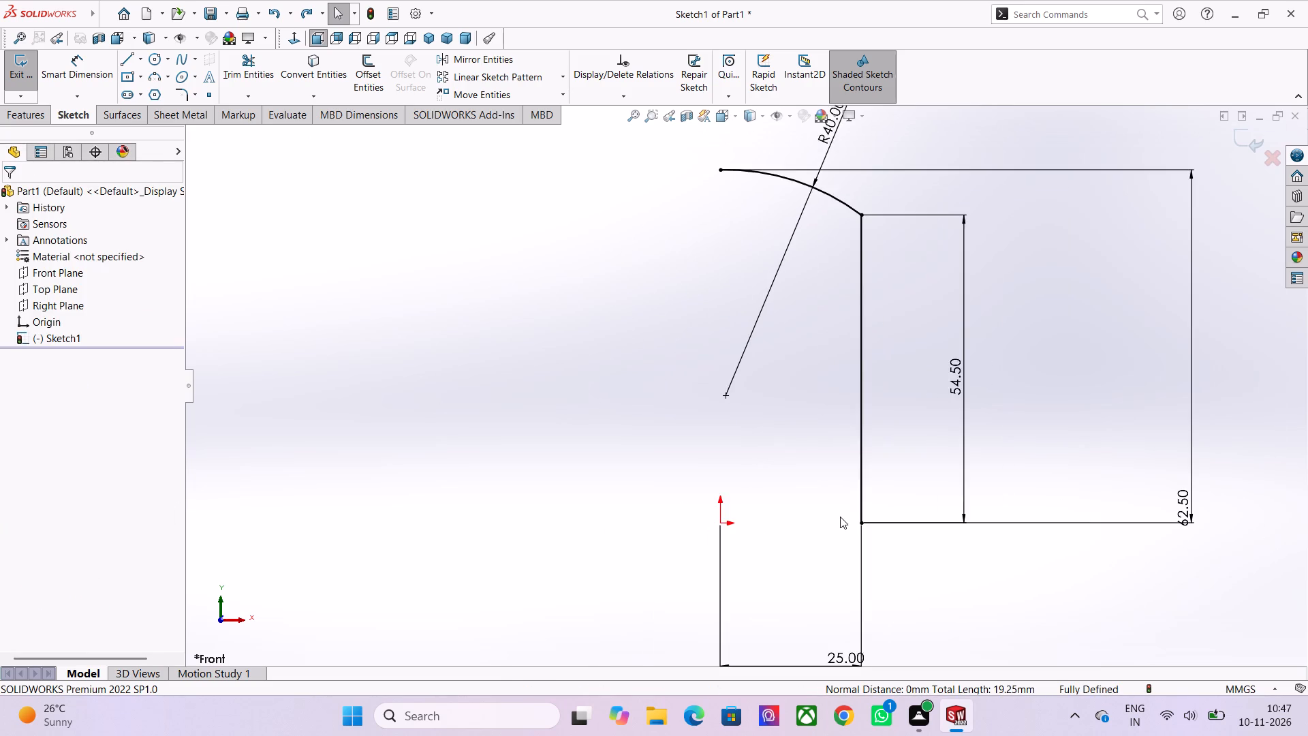
{"action": "scroll", "coordinate": [840, 517], "scroll_direction": "down", "scroll_amount": 2}
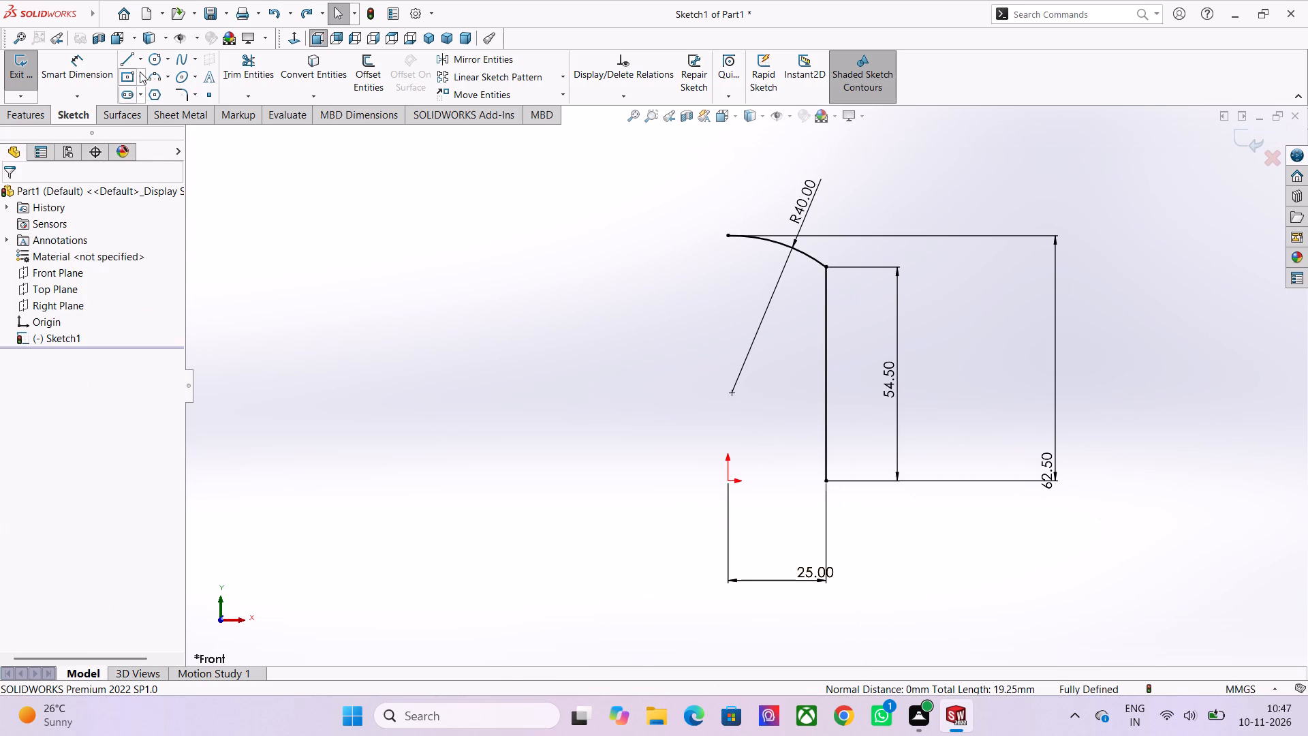
{"action": "left_click", "coordinate": [129, 59]}
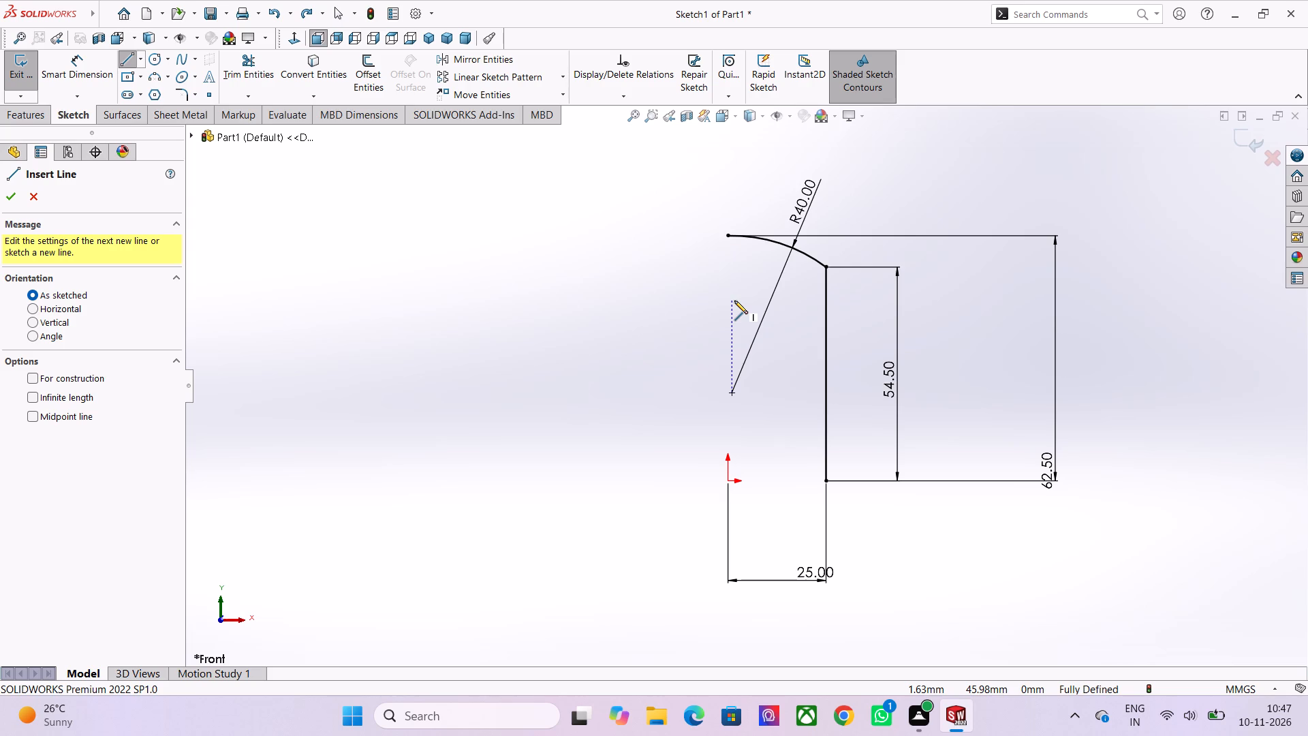
{"action": "scroll", "coordinate": [881, 357], "scroll_direction": "up", "scroll_amount": 2}
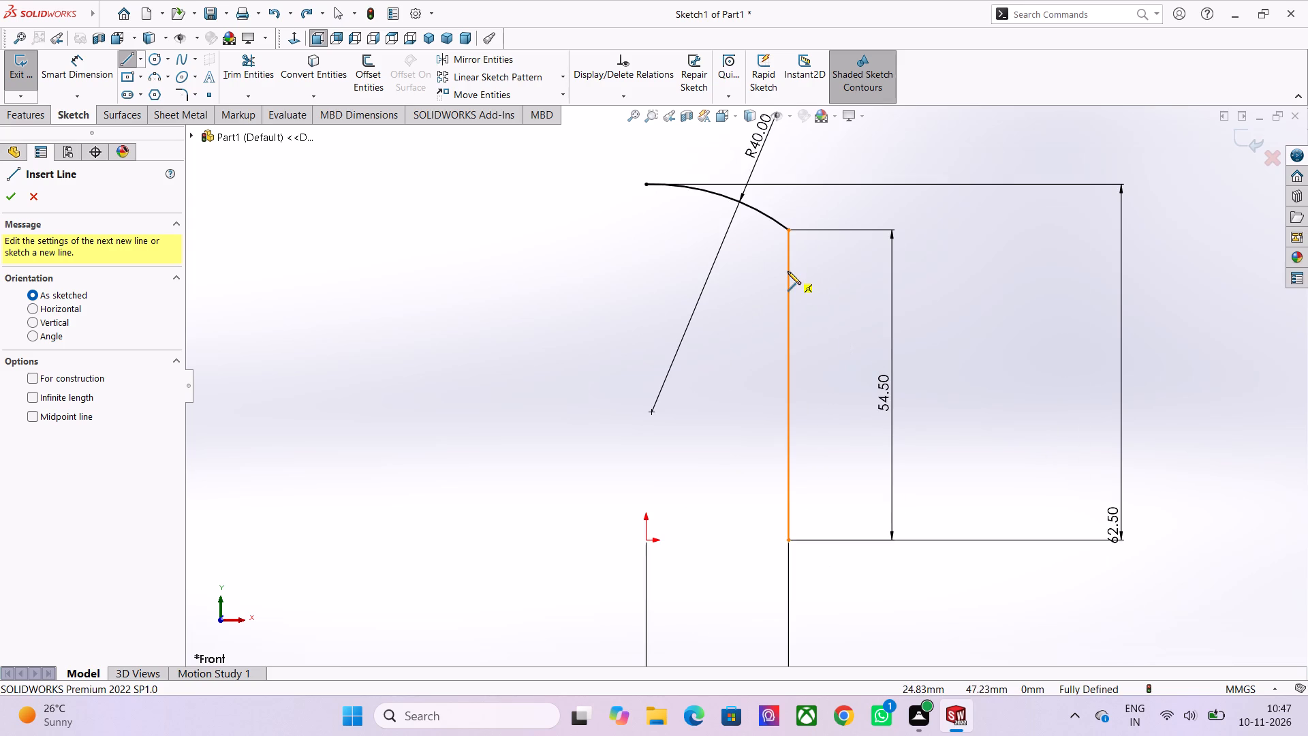
{"action": "left_click", "coordinate": [787, 261]}
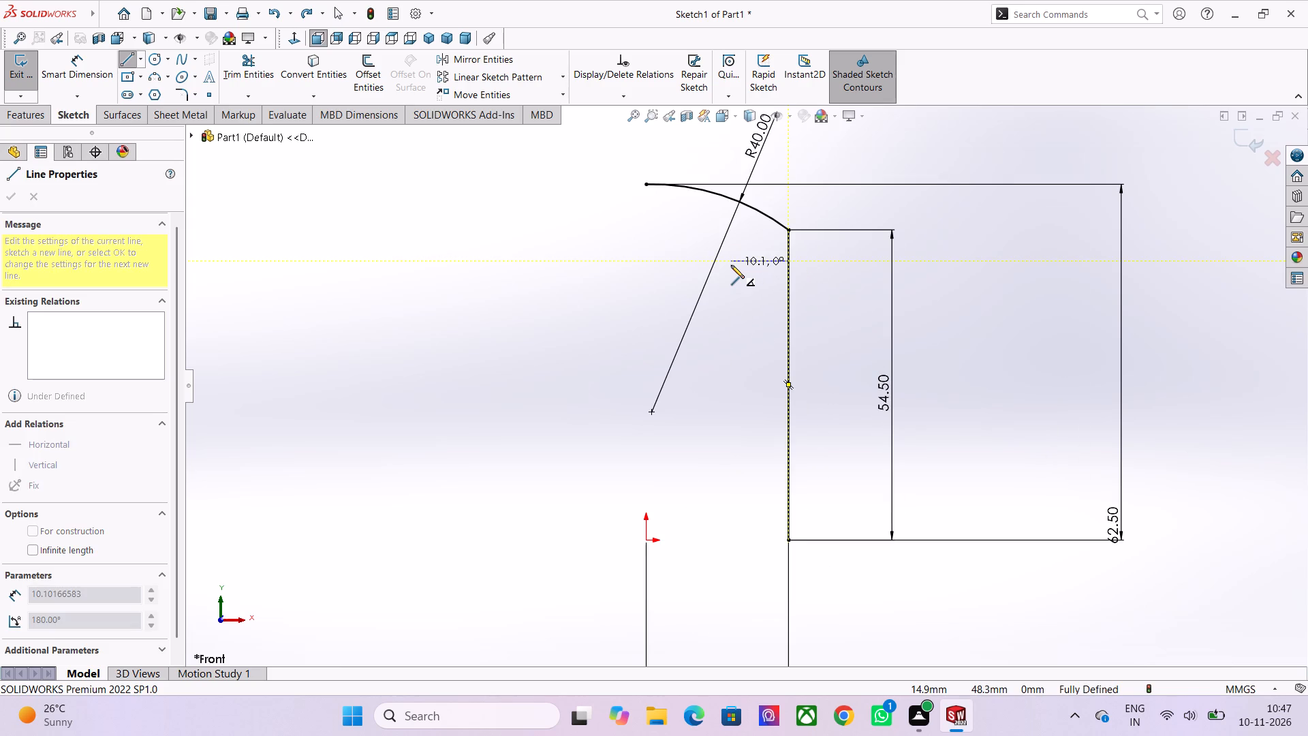
{"action": "left_click", "coordinate": [731, 265]}
{"action": "left_click", "coordinate": [728, 296]}
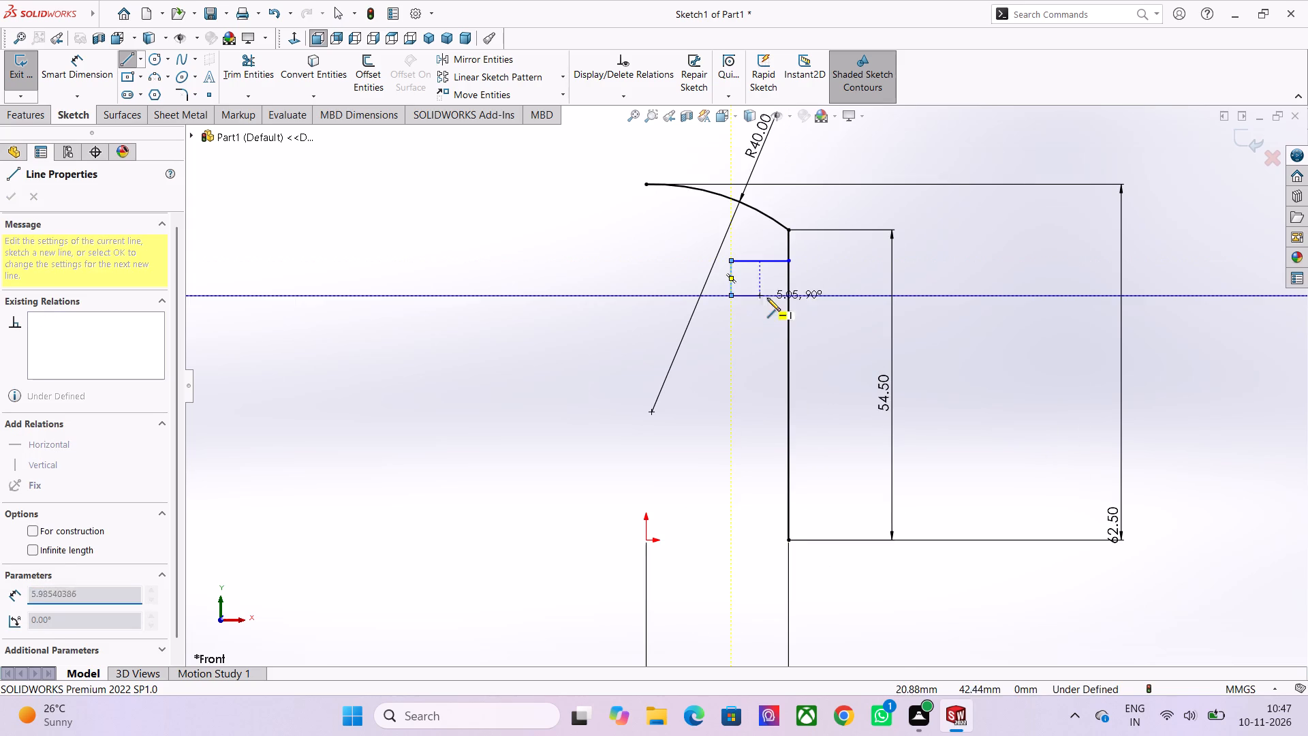
{"action": "left_click", "coordinate": [788, 296]}
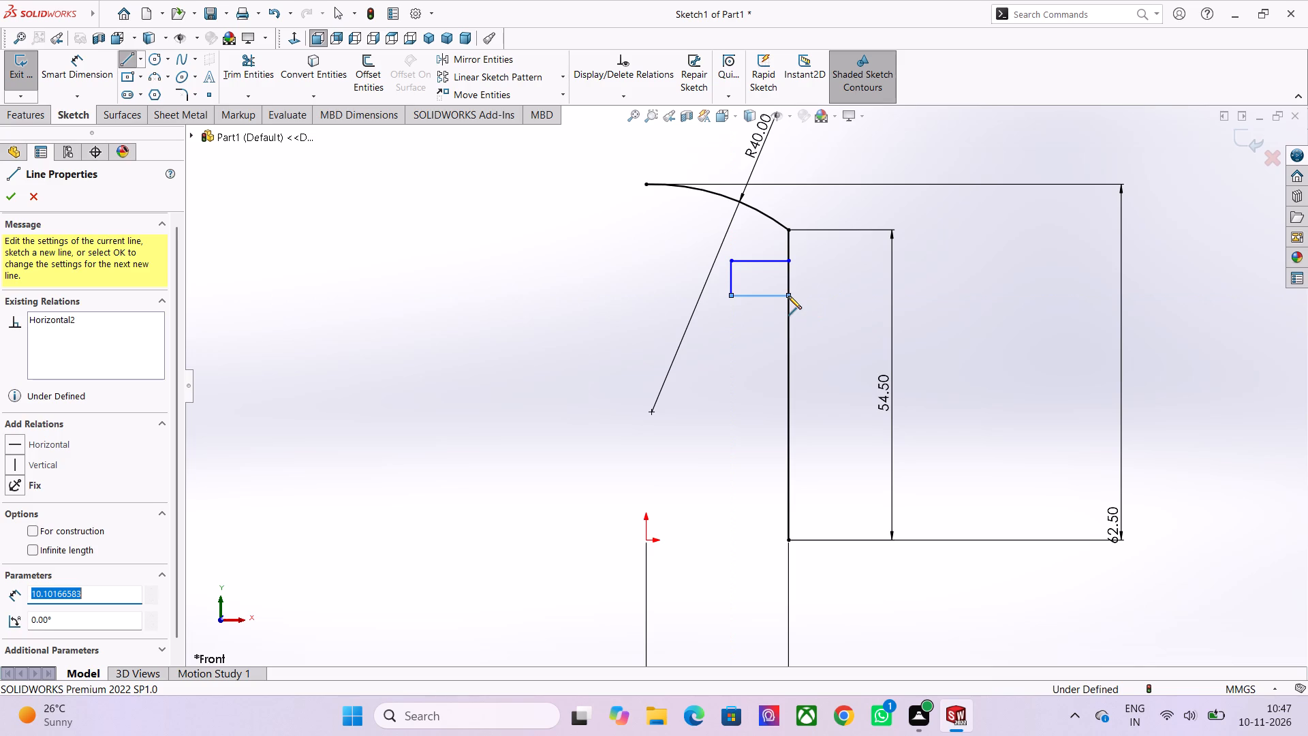
{"action": "key", "text": "Escape"}
{"action": "key", "text": "Return"}
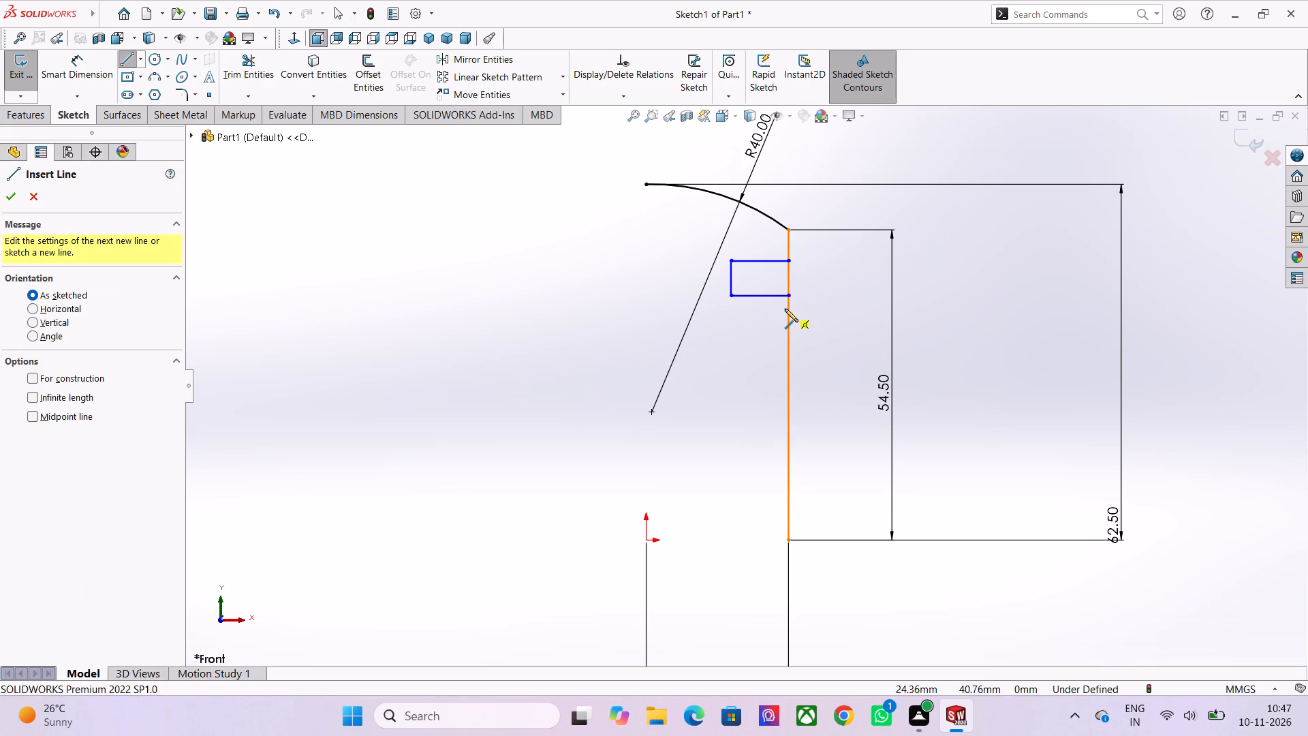
Sketch a second three-line notch about 10.1 mm deep on the side line below the upper notch, aligned with its inner edge.
{"action": "left_click", "coordinate": [787, 325]}
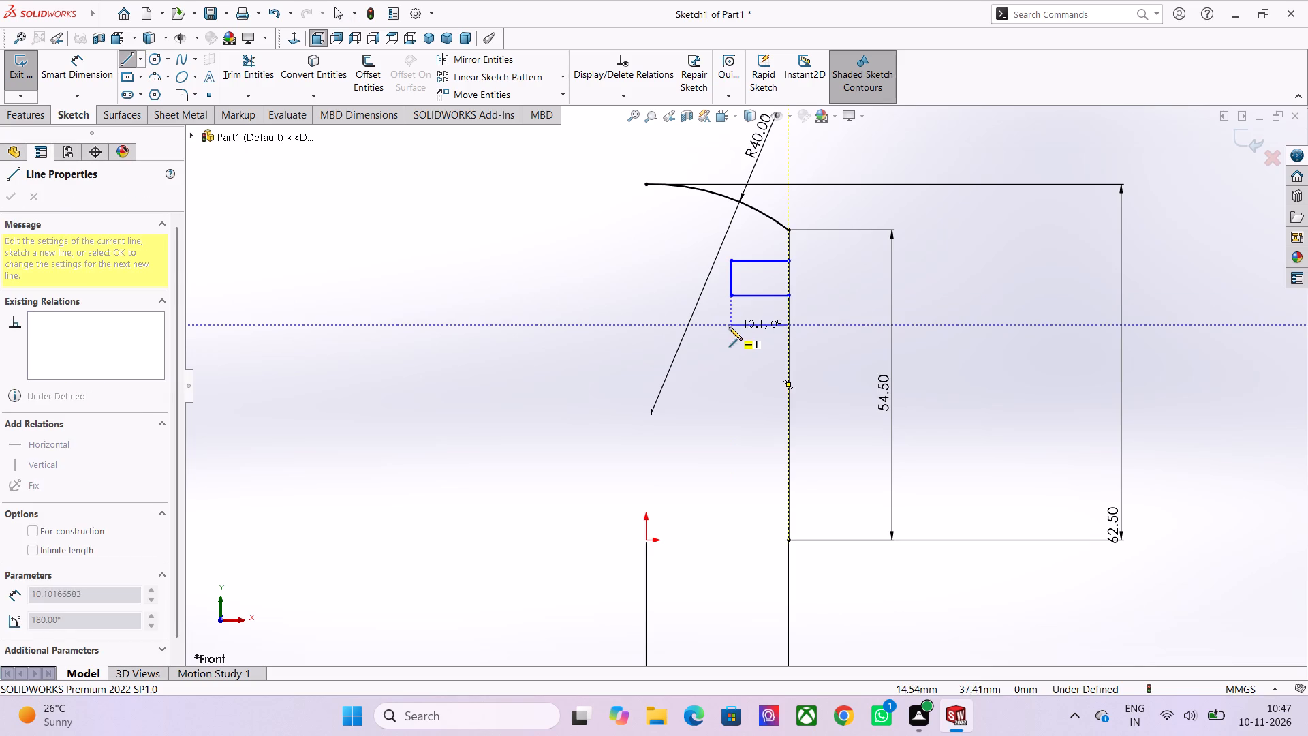
{"action": "left_click", "coordinate": [728, 326]}
{"action": "left_click", "coordinate": [730, 358]}
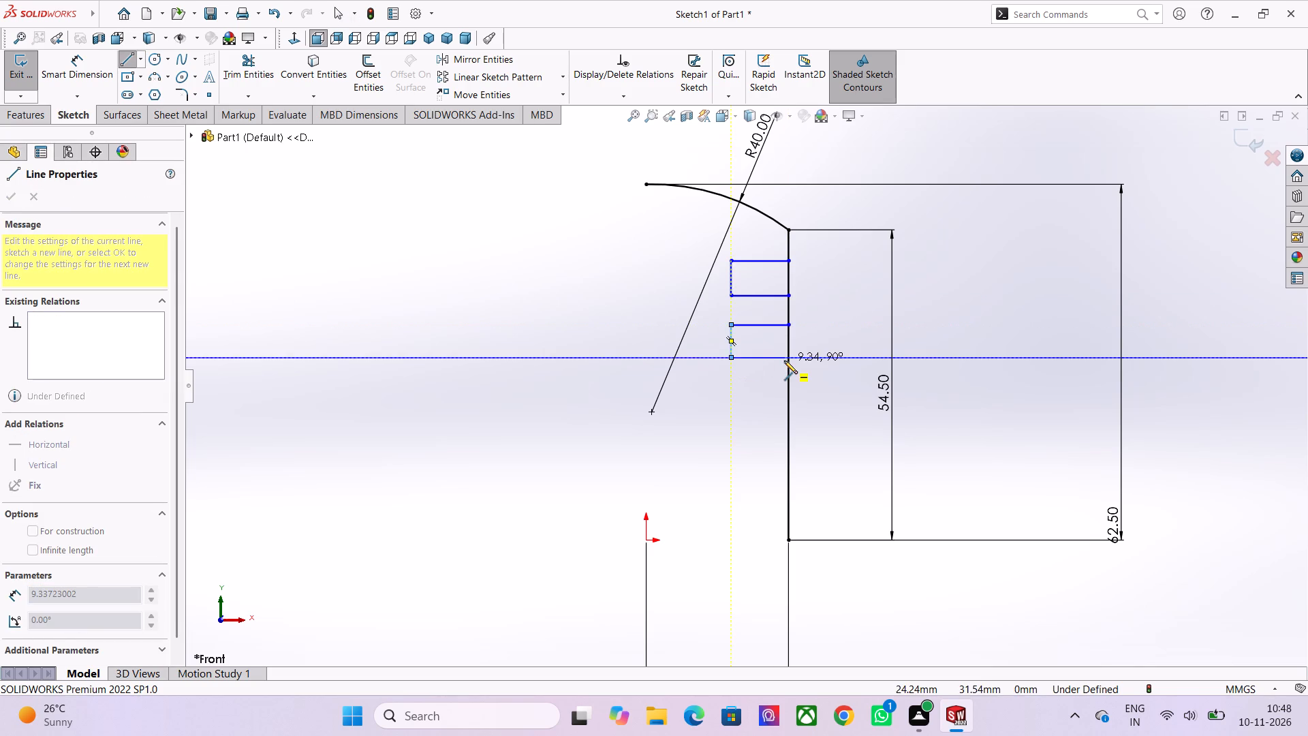
{"action": "left_click", "coordinate": [787, 357]}
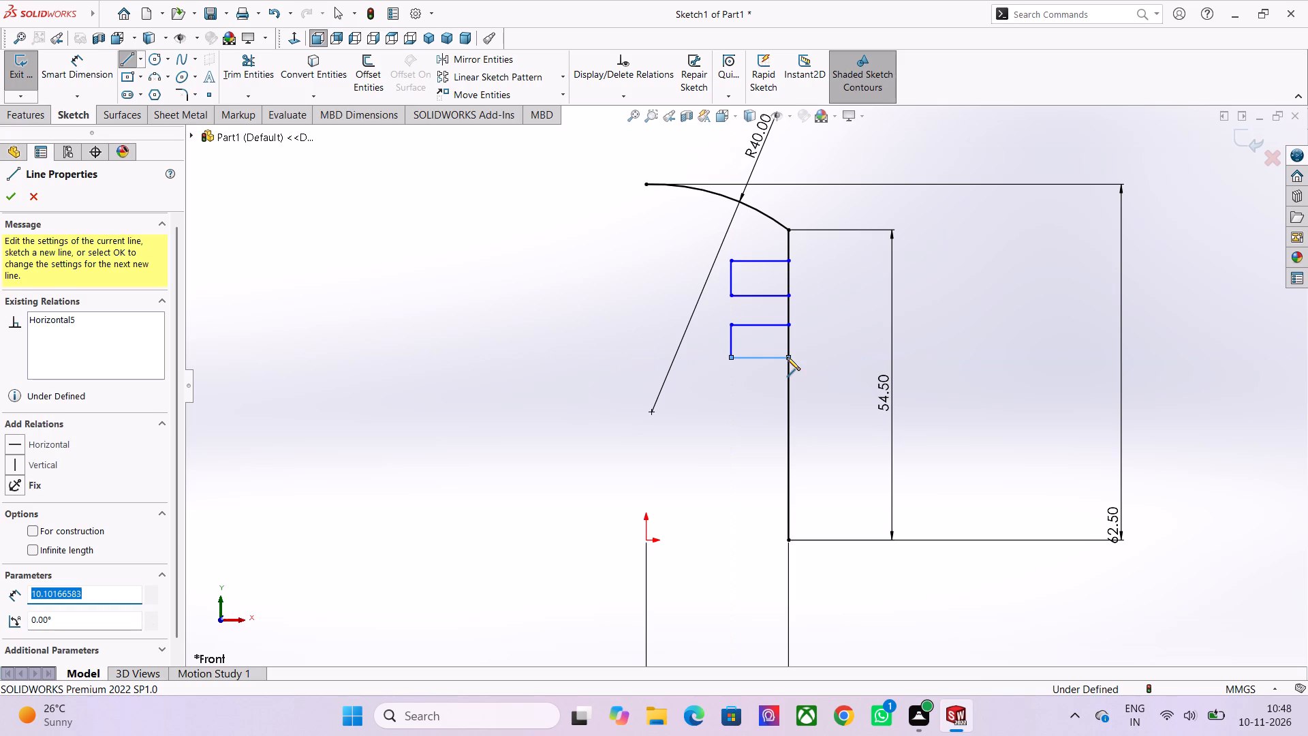
{"action": "key", "text": "Escape"}
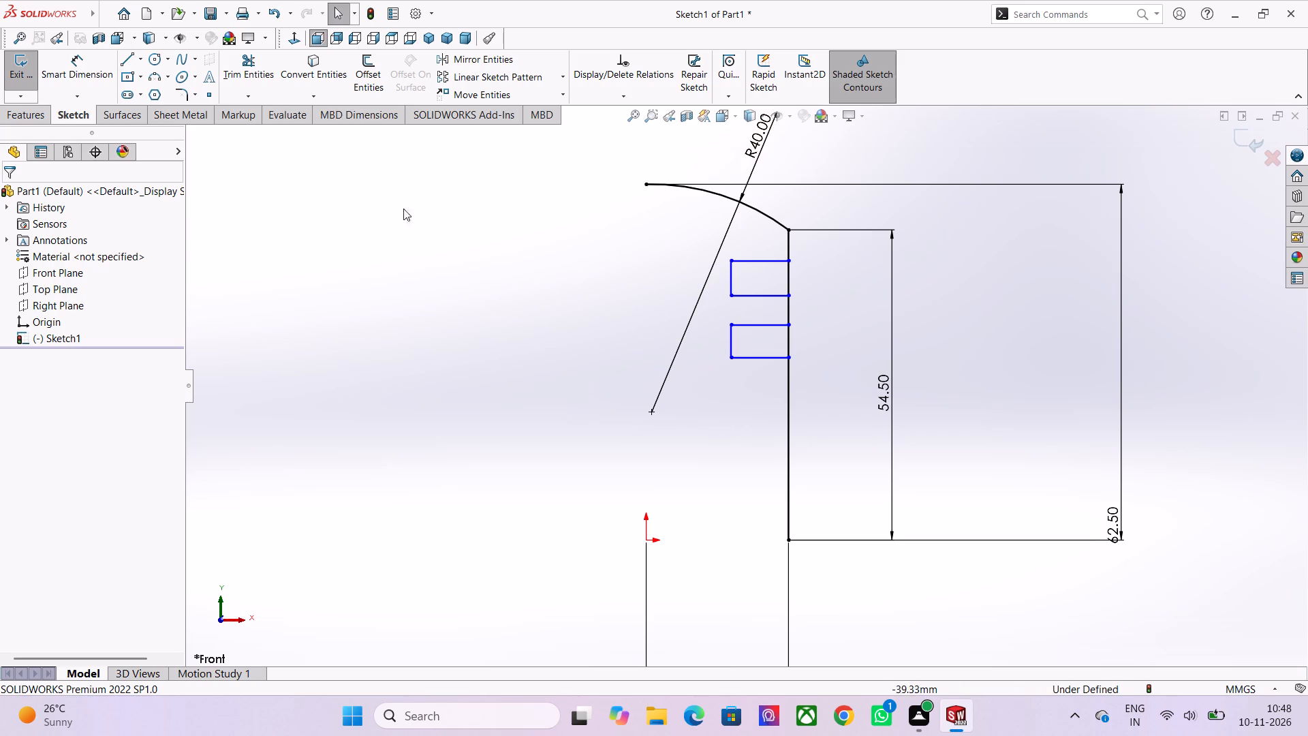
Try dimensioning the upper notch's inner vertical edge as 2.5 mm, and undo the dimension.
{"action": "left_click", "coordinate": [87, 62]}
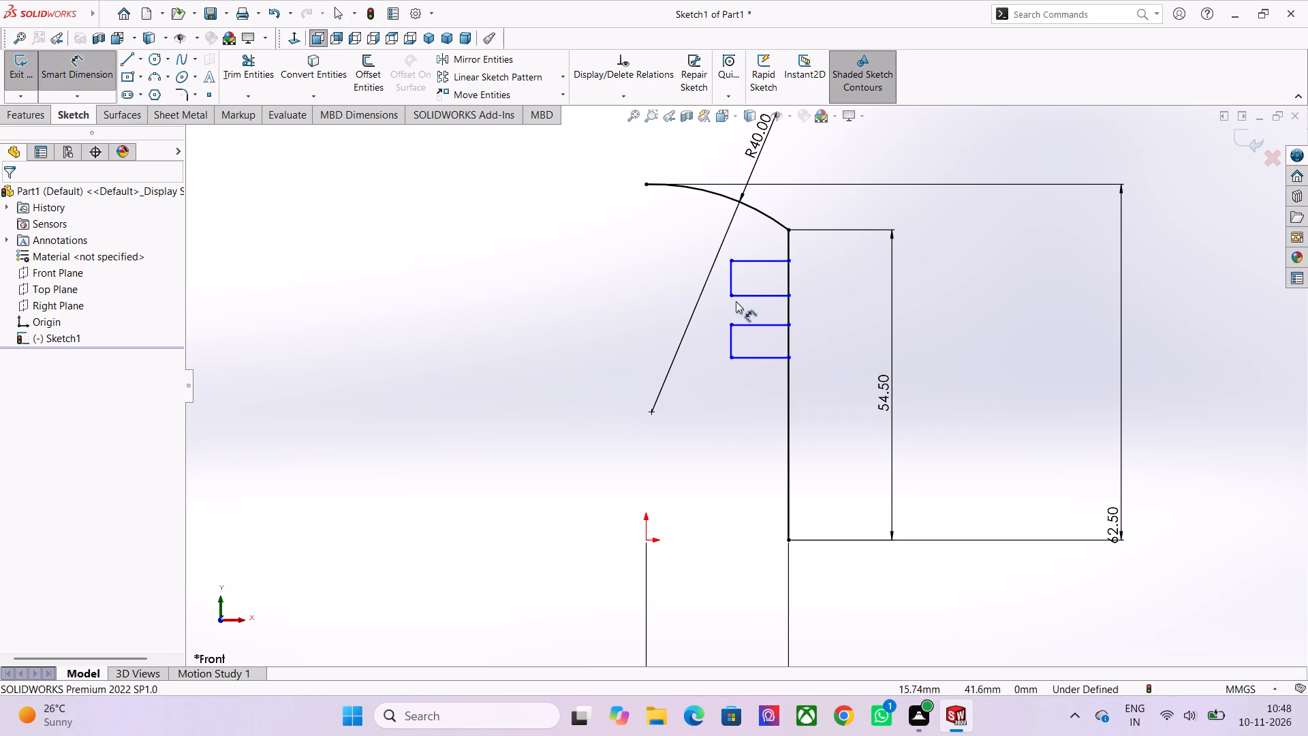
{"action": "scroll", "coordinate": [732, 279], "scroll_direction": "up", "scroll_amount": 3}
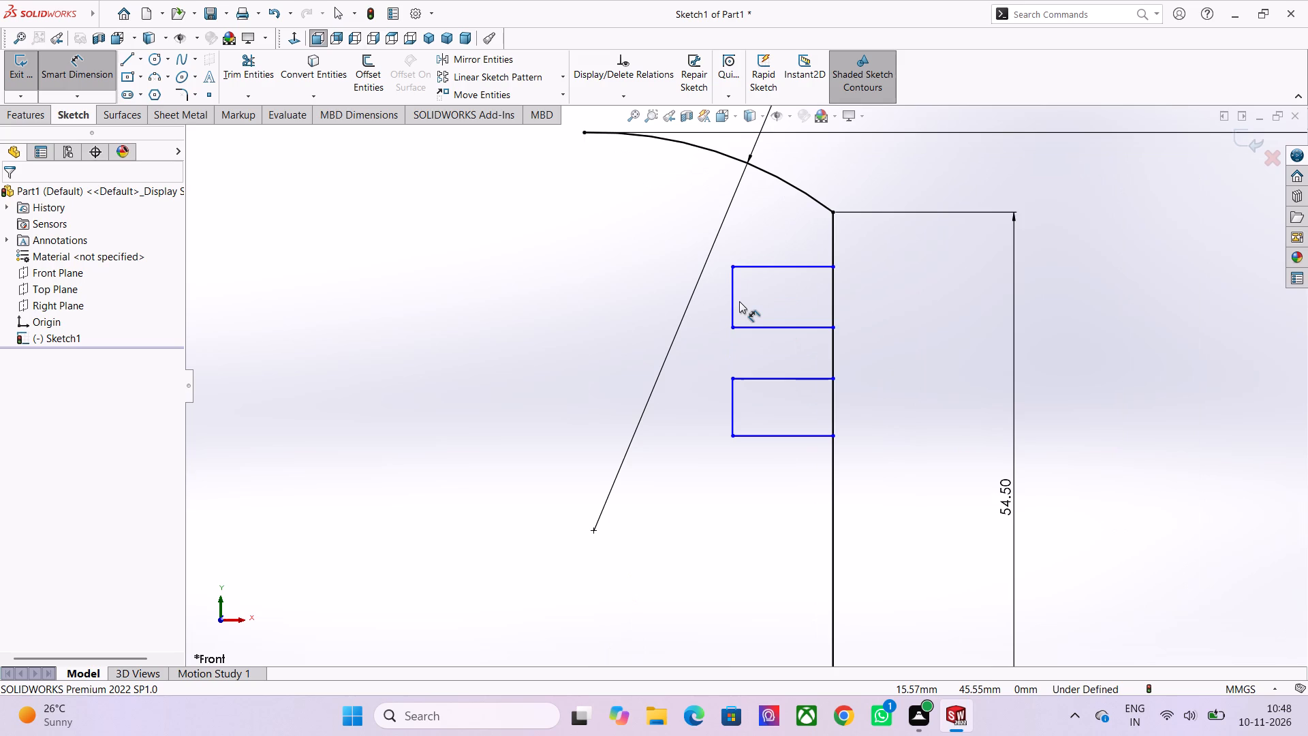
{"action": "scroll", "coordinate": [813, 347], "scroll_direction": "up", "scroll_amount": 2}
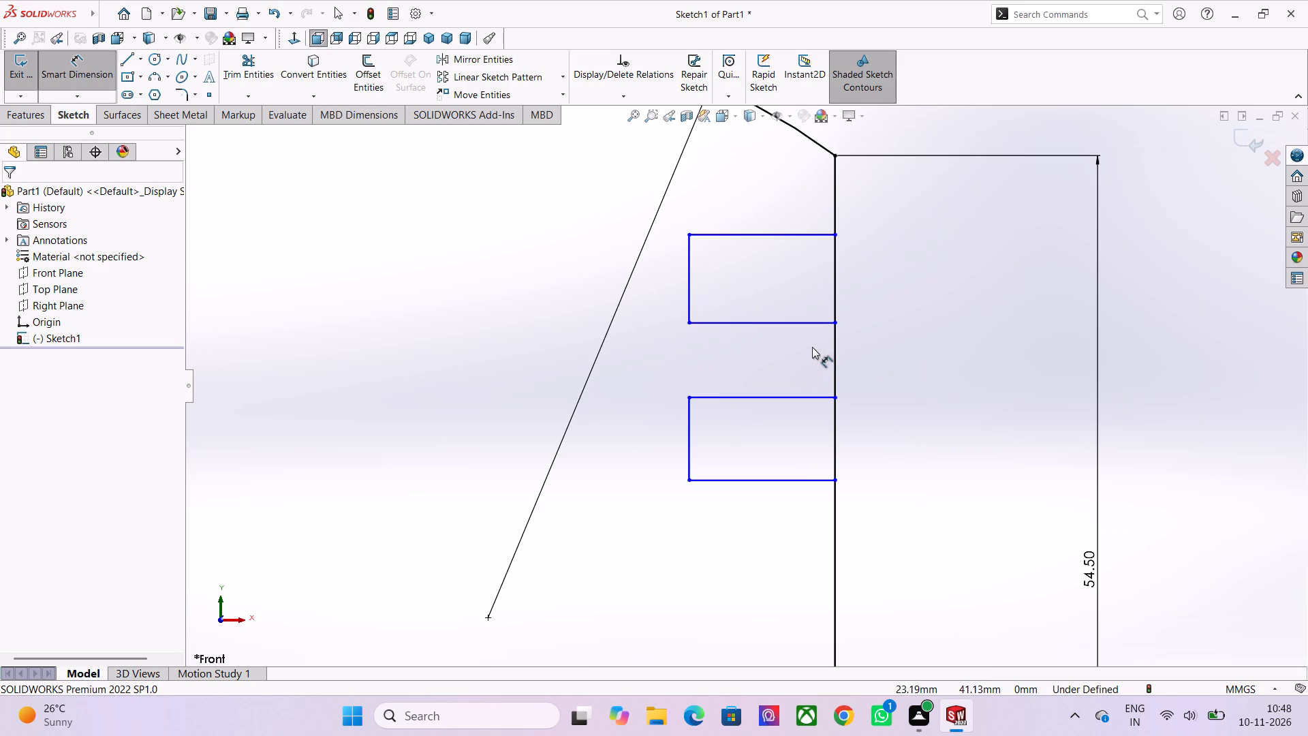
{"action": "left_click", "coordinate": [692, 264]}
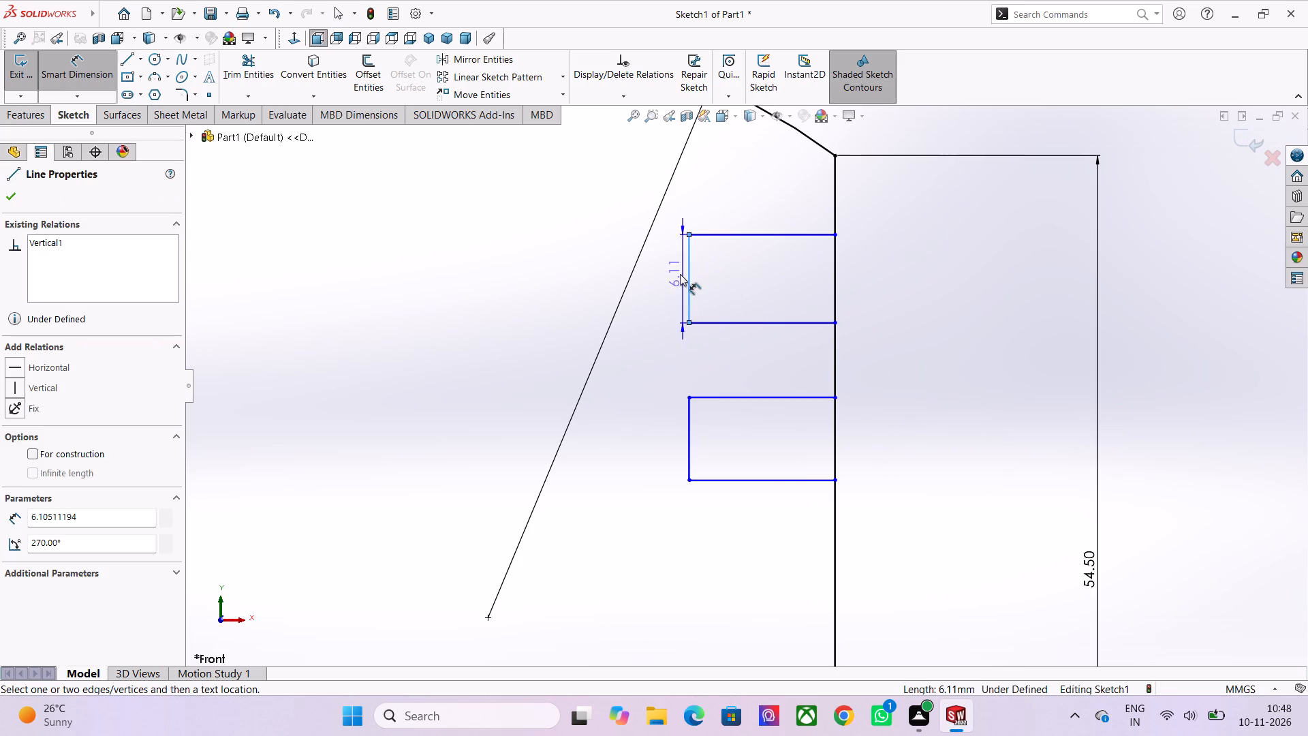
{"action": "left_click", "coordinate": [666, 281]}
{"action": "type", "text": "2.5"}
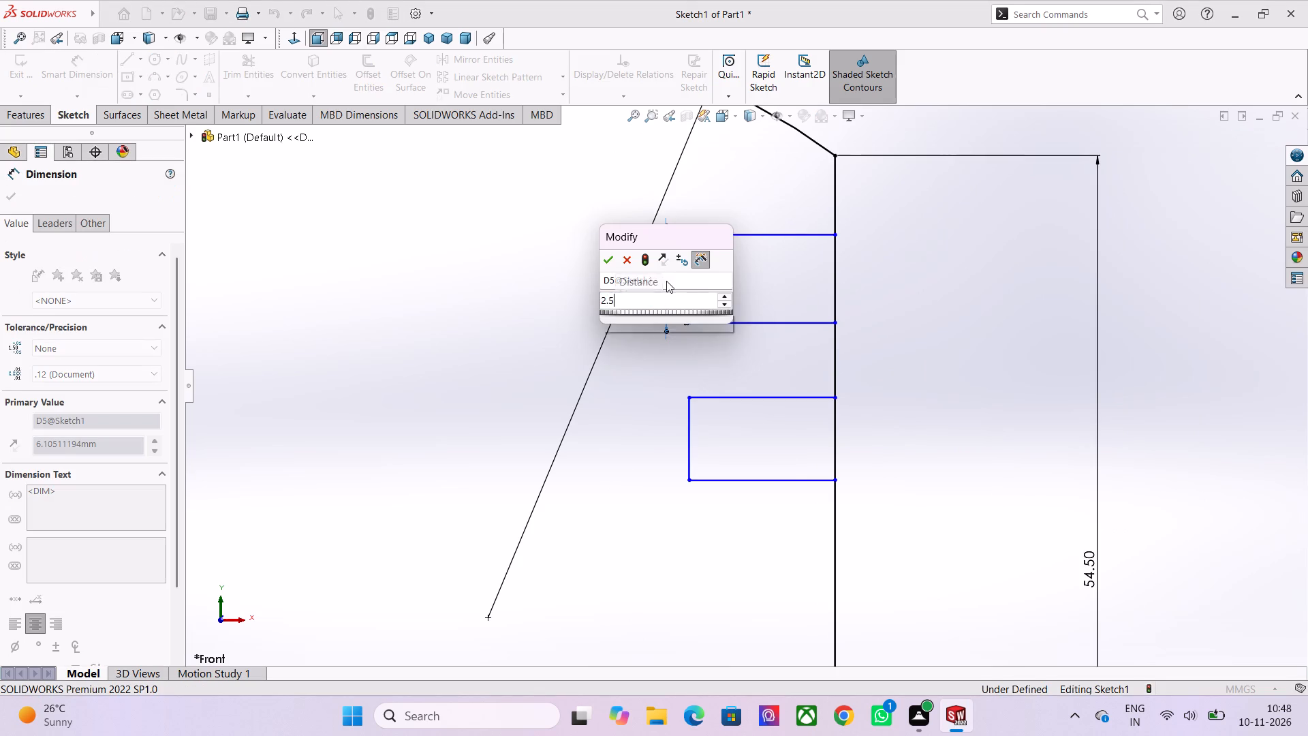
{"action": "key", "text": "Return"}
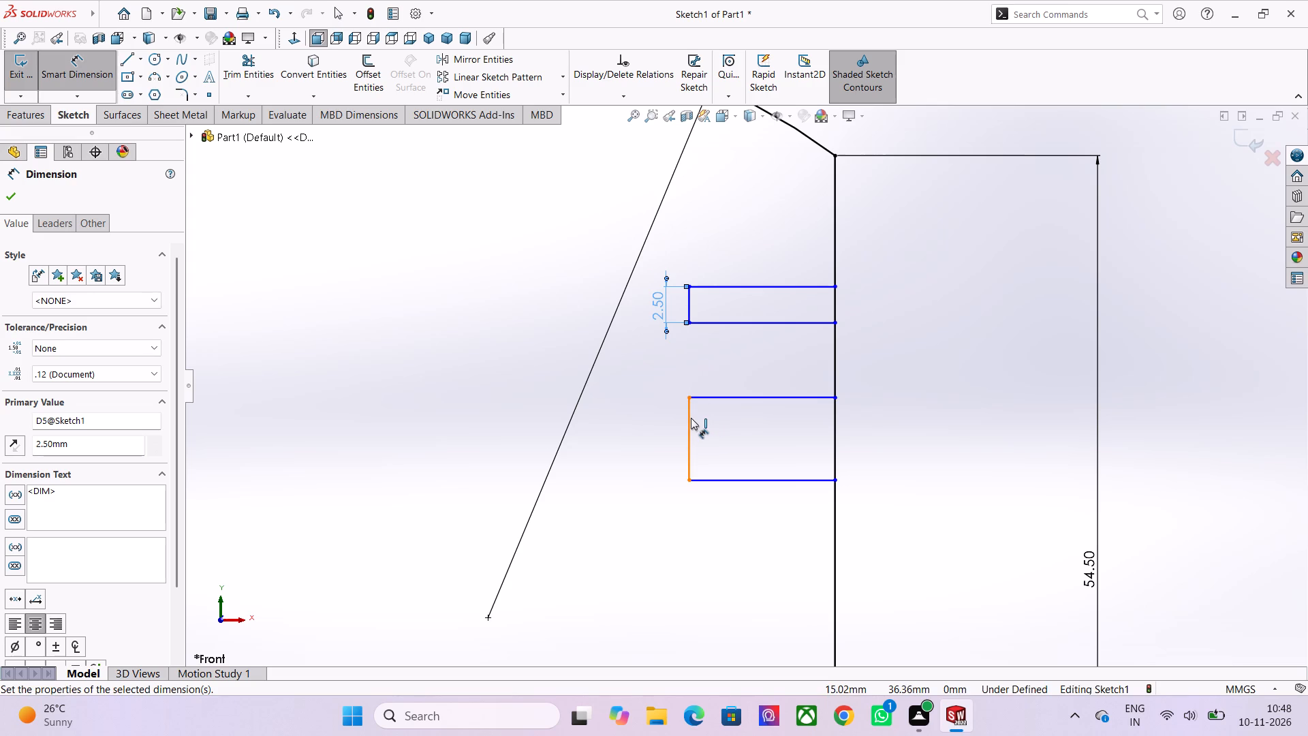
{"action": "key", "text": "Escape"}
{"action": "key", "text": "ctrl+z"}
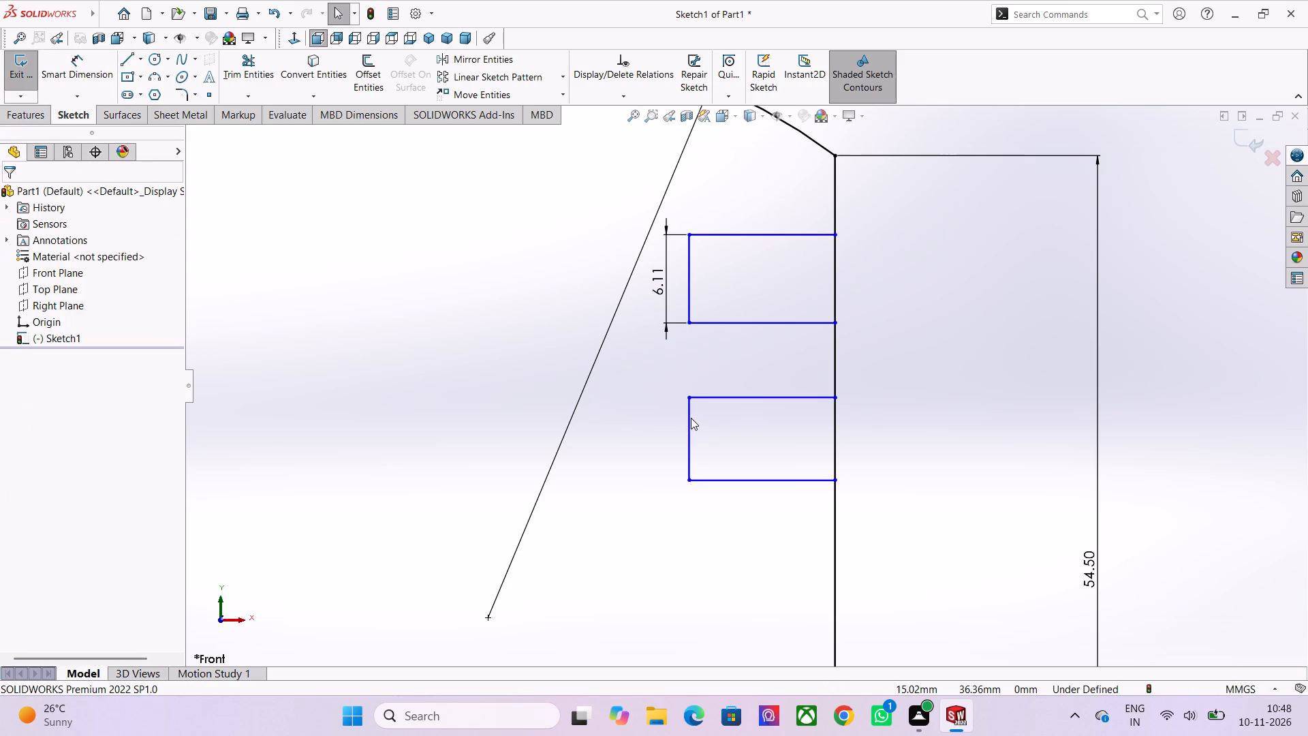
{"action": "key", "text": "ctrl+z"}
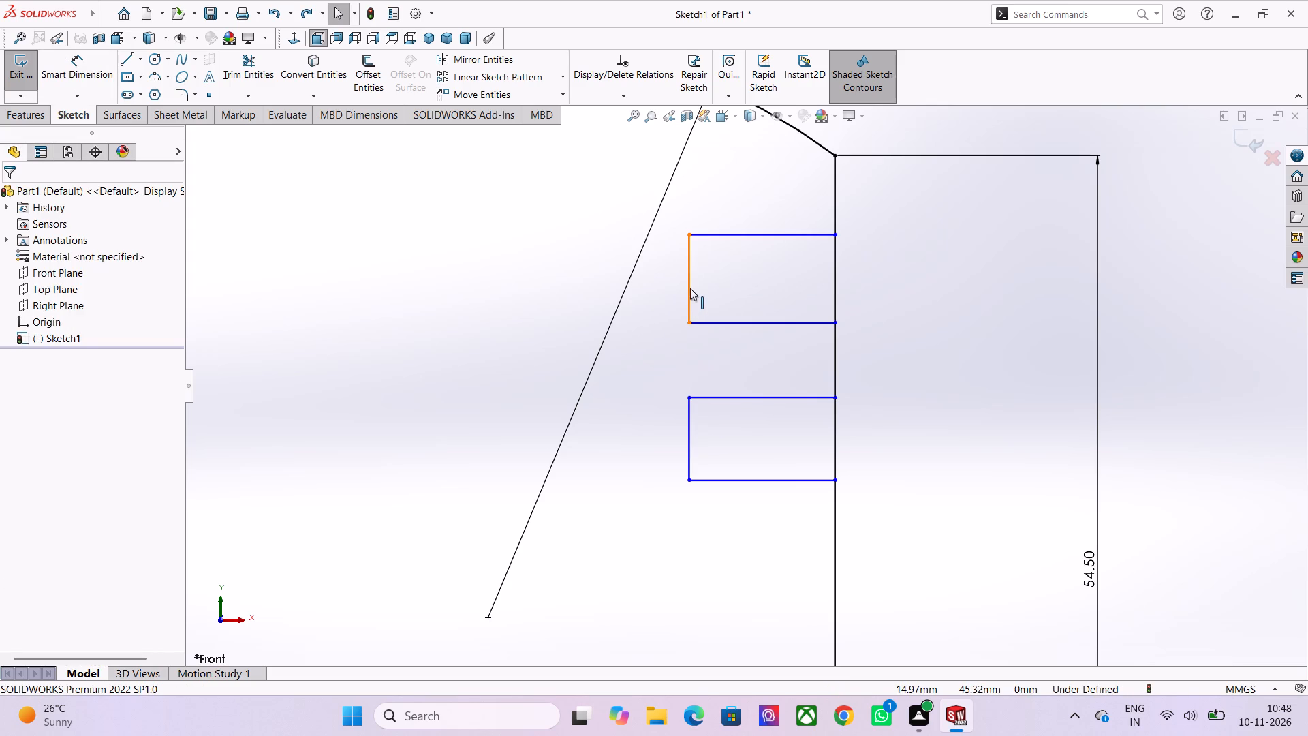
Add a Collinear relation between the inner vertical edges of the upper and lower notches.
{"action": "left_click", "coordinate": [690, 288], "text": "ctrl"}
{"action": "left_click", "coordinate": [689, 423], "text": "ctrl"}
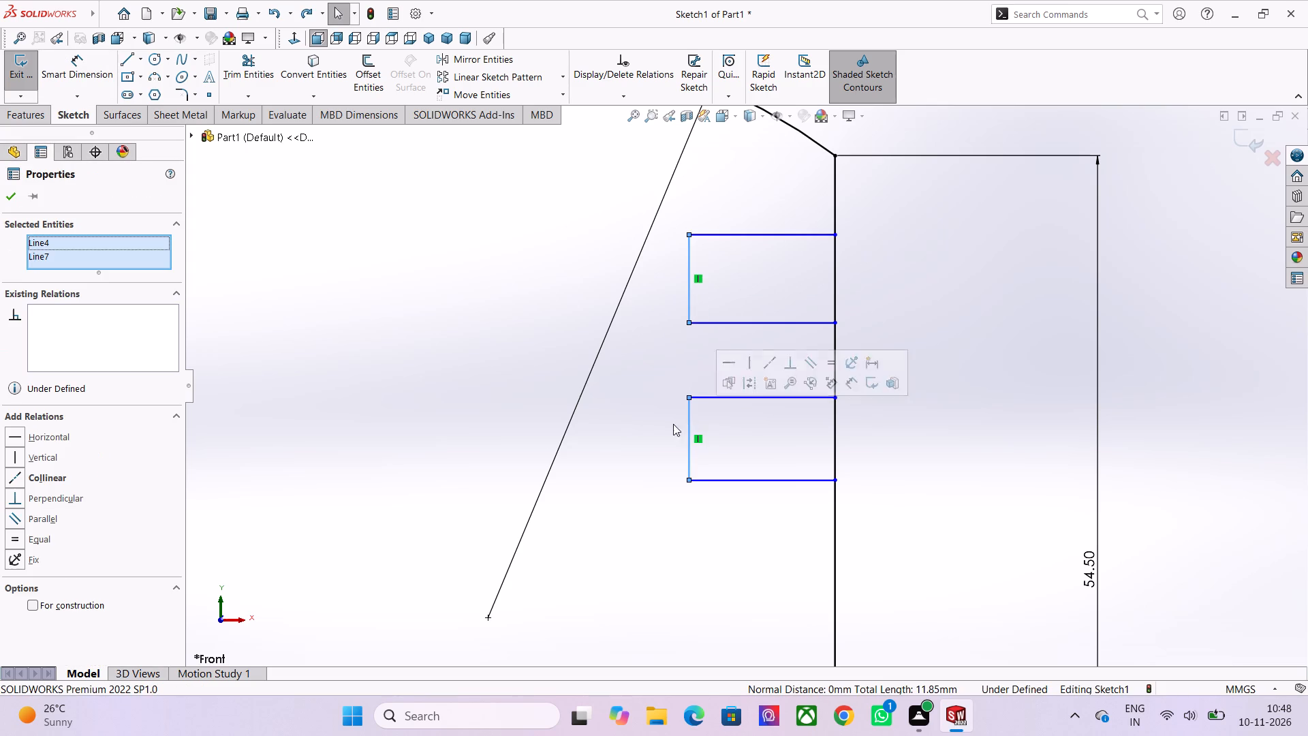
{"action": "left_click", "coordinate": [46, 474]}
Dimension the upper notch's inner vertical edge as 2.5 mm.
{"action": "left_click", "coordinate": [95, 79]}
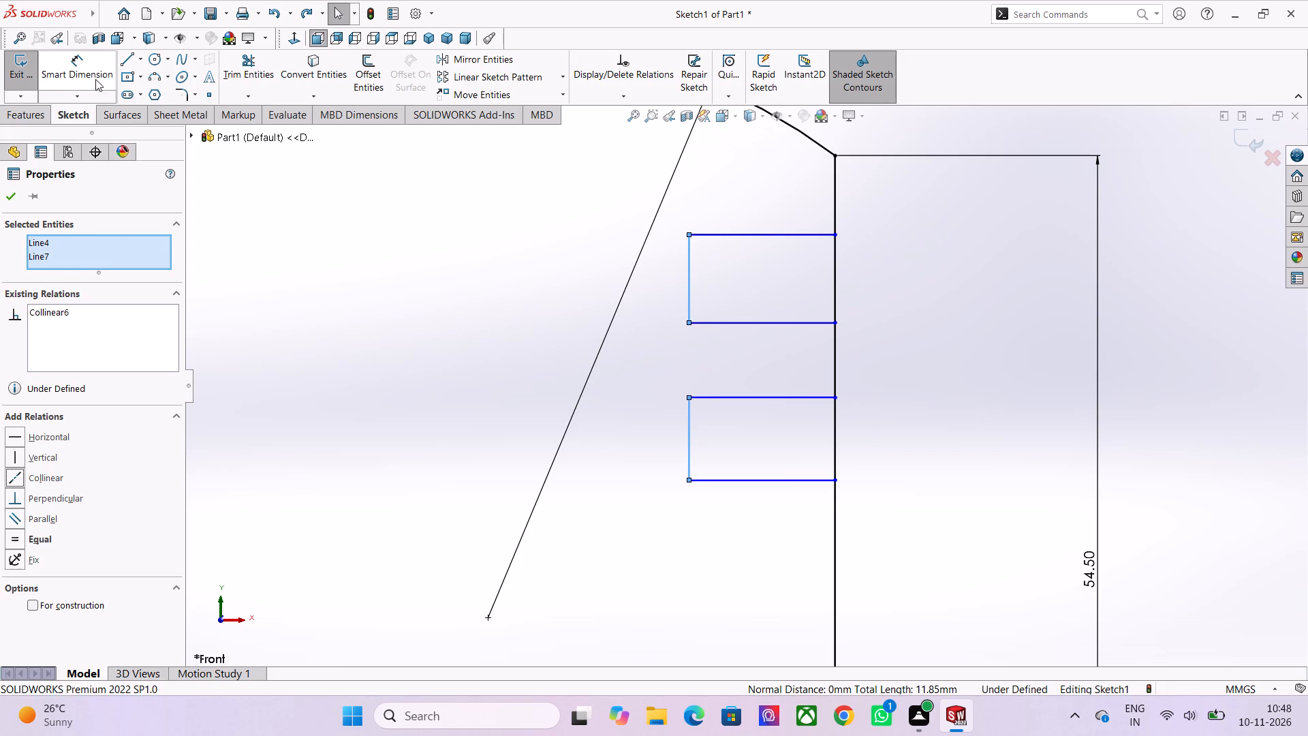
{"action": "left_click", "coordinate": [686, 281]}
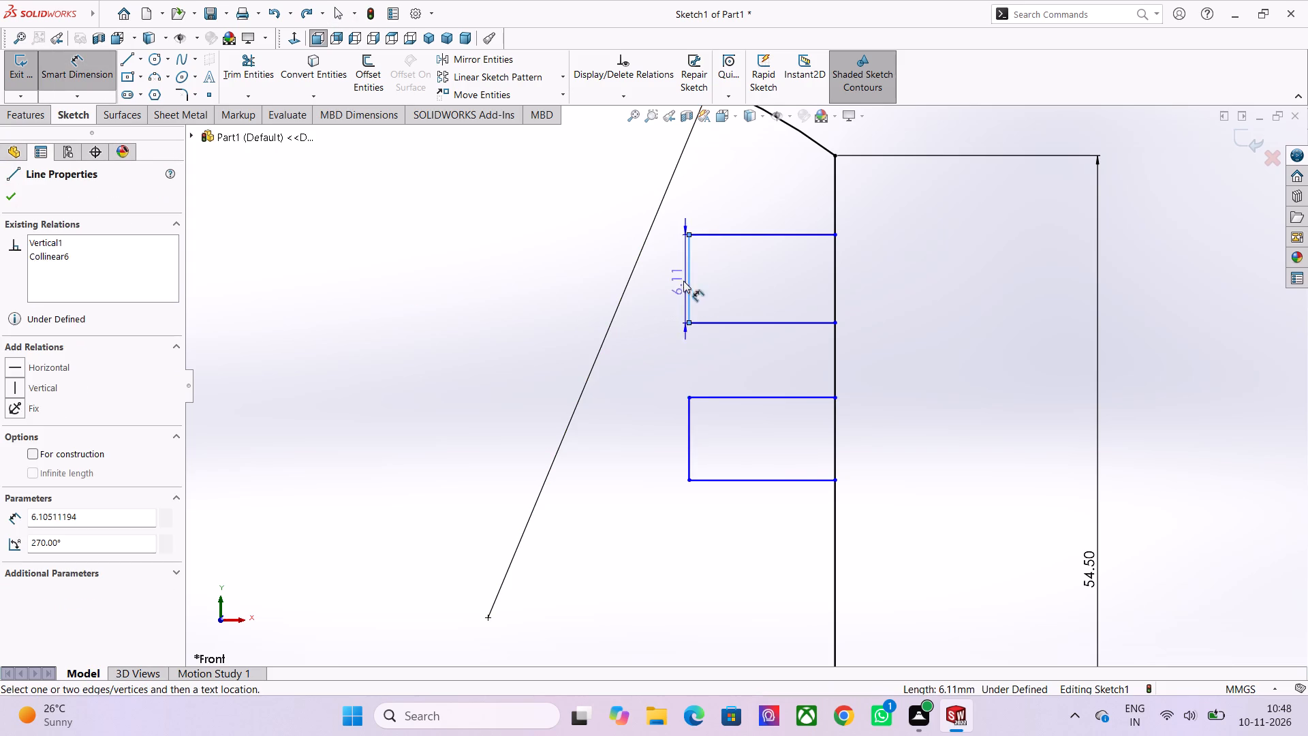
{"action": "left_click", "coordinate": [668, 286]}
{"action": "type", "text": "2.5"}
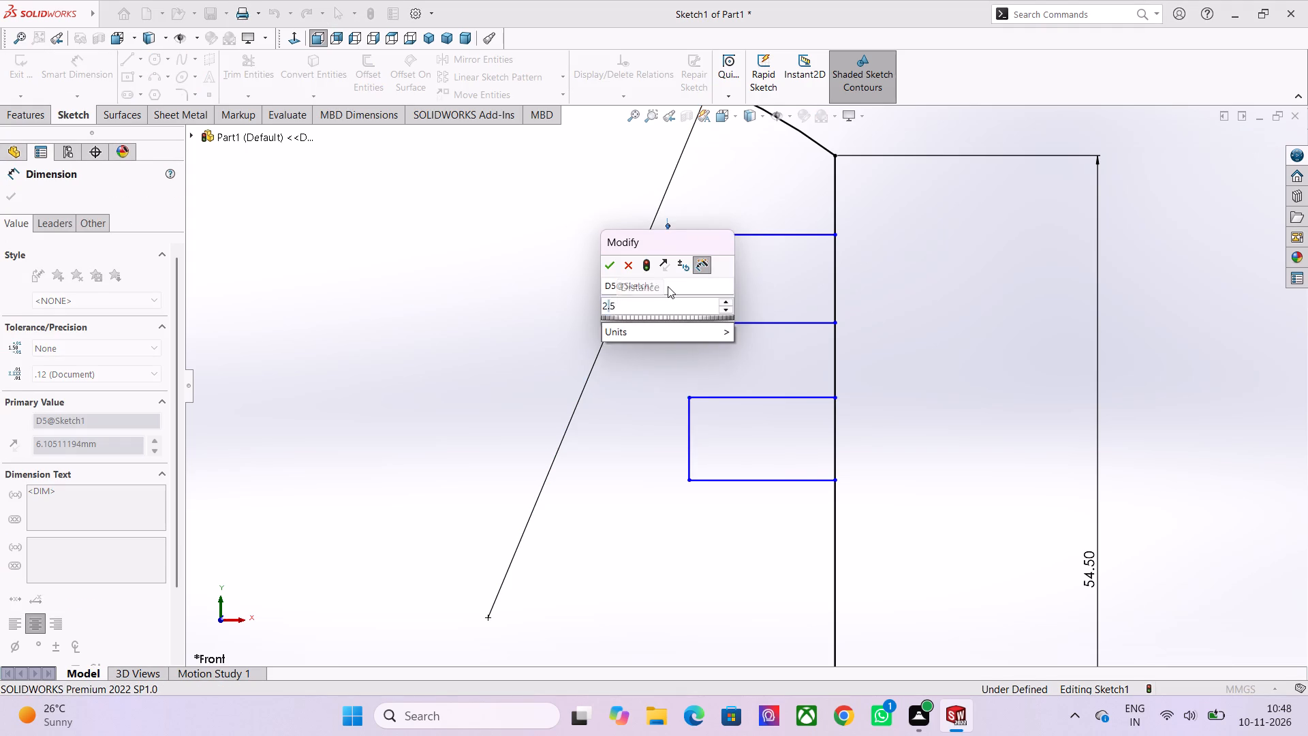
{"action": "key", "text": "Return"}
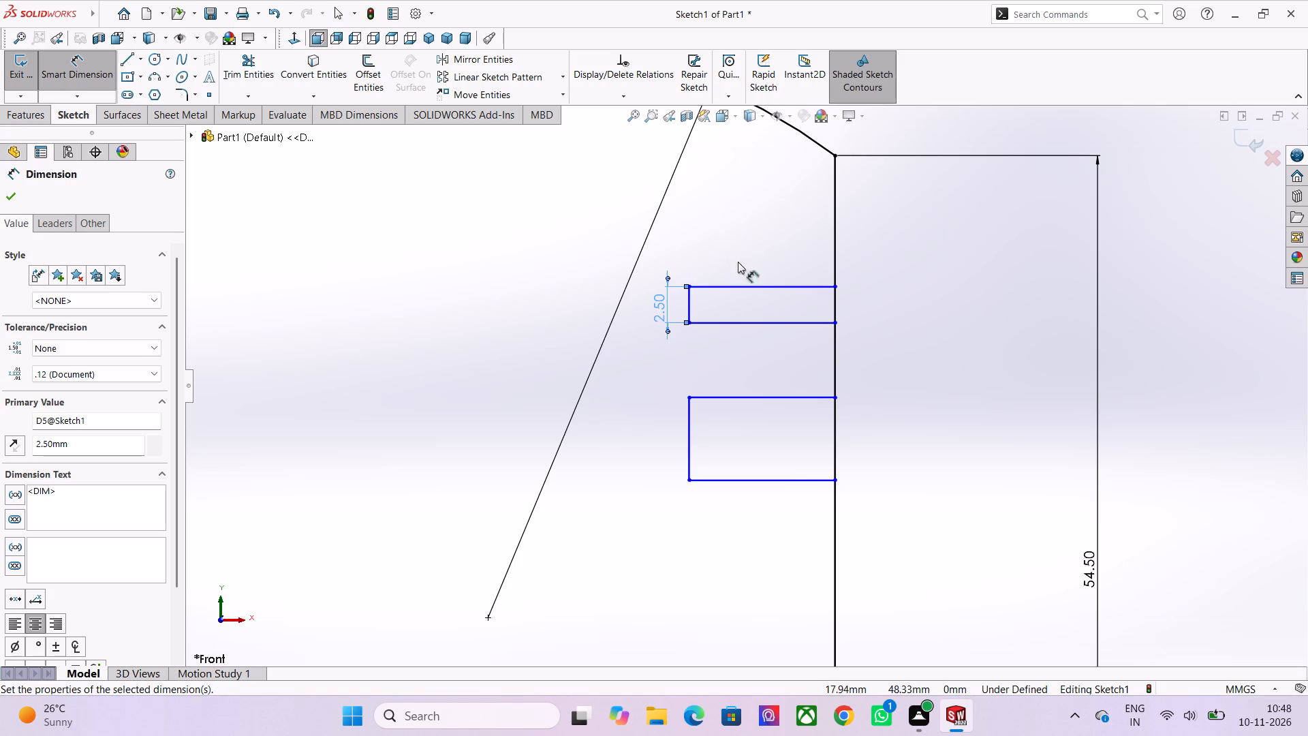
Dimension the vertical distance from the side line's top endpoint to the upper notch's top edge as 5 mm.
{"action": "scroll", "coordinate": [740, 269], "scroll_direction": "down", "scroll_amount": 1}
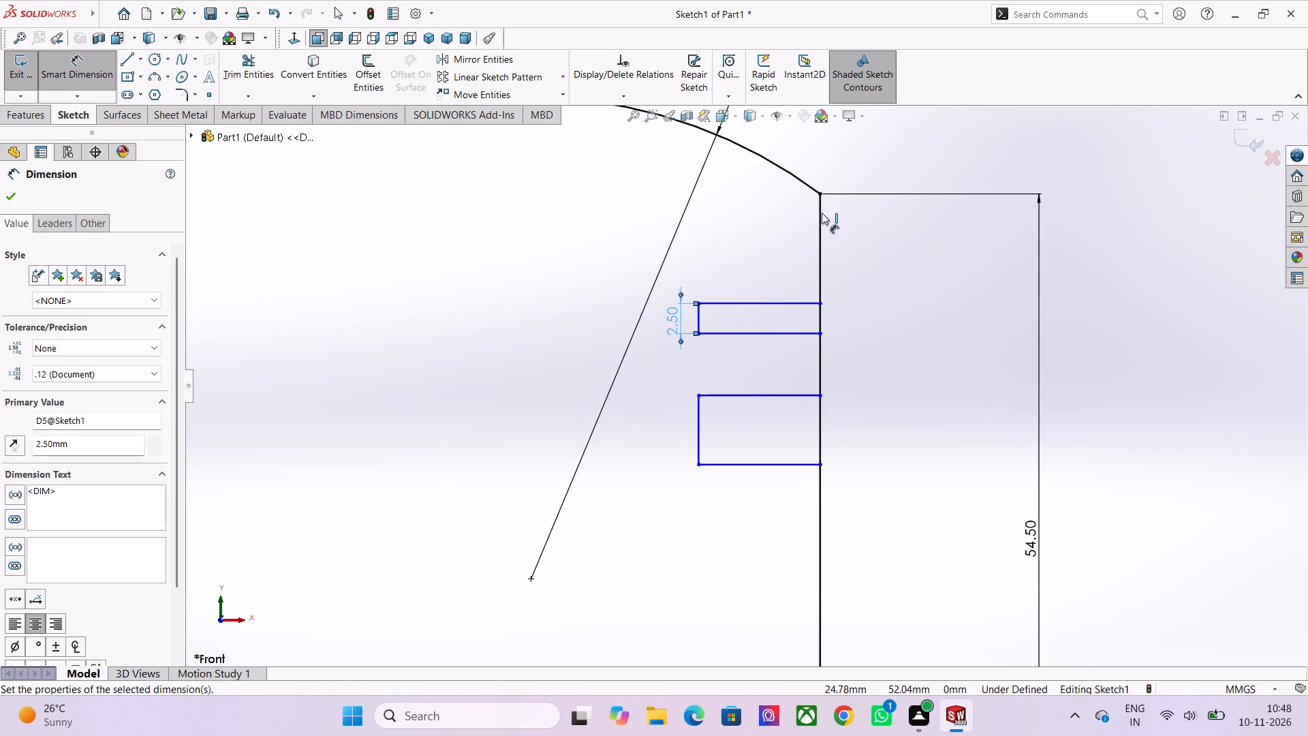
{"action": "left_click", "coordinate": [821, 191]}
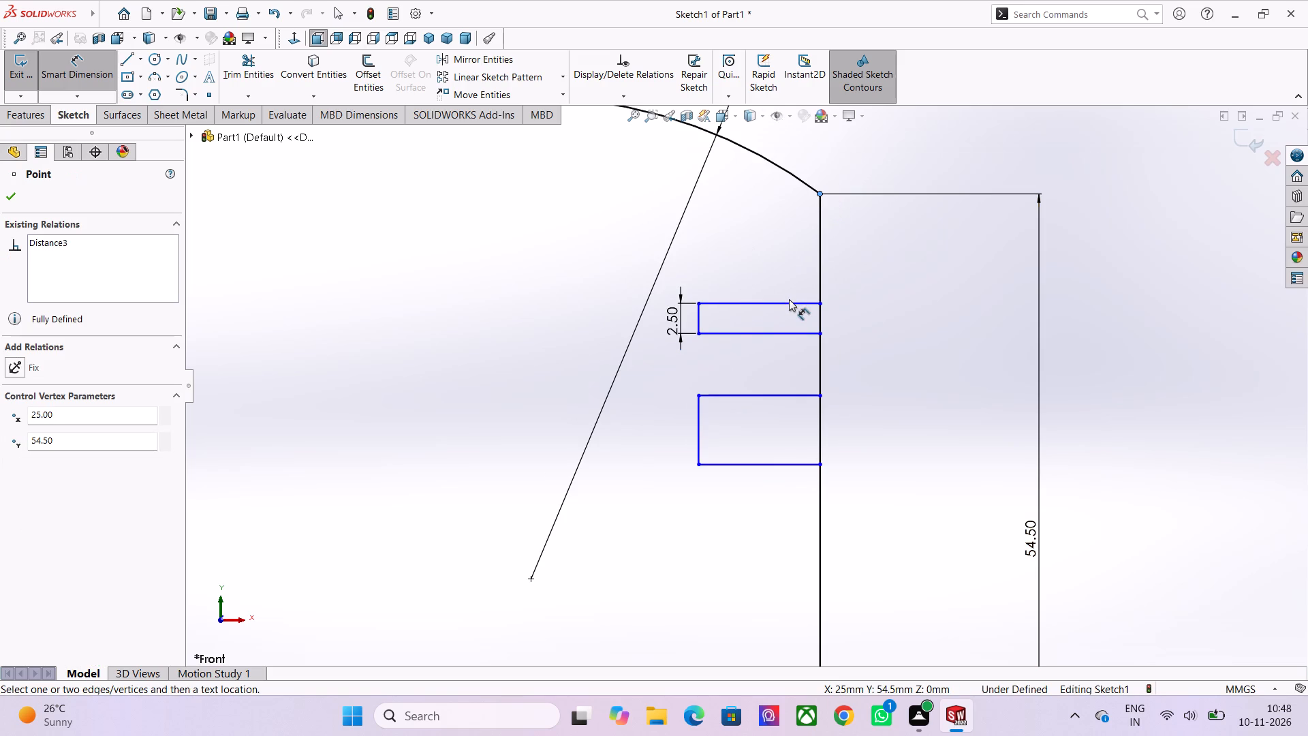
{"action": "left_click", "coordinate": [790, 301]}
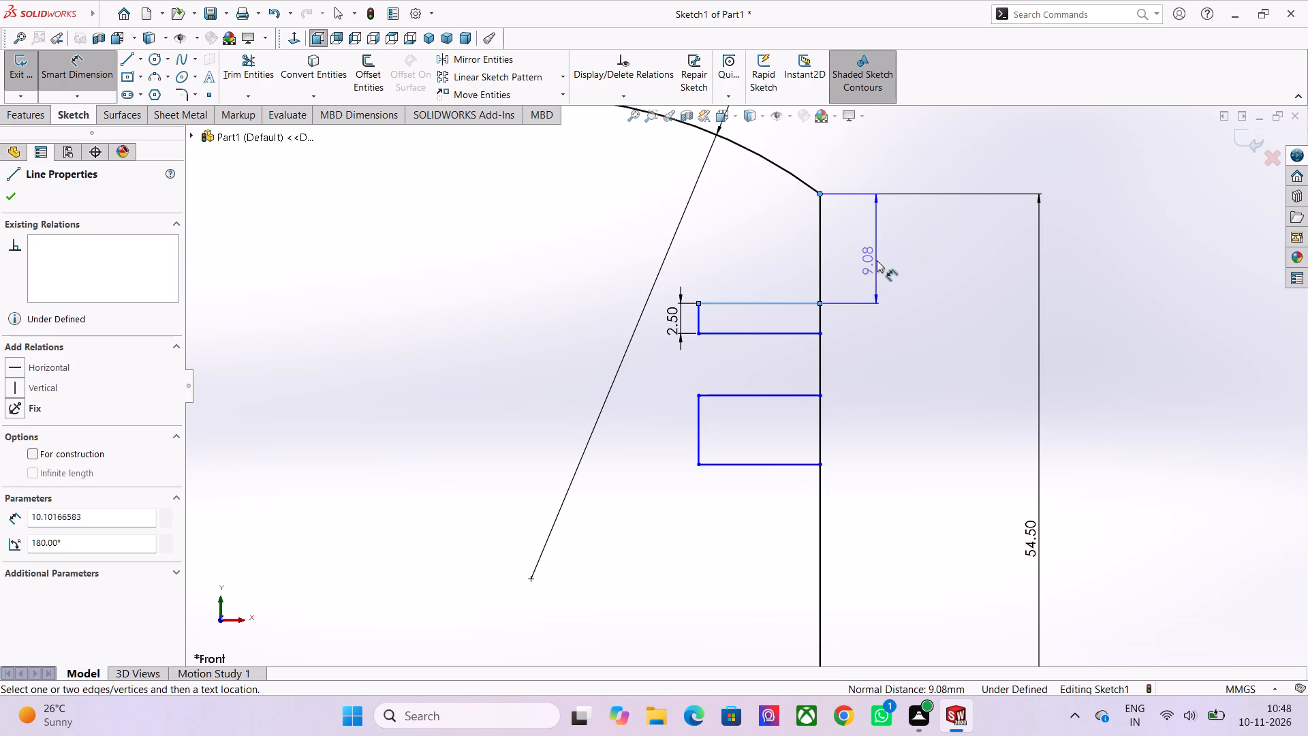
{"action": "left_click", "coordinate": [877, 260]}
{"action": "key", "text": "5"}
{"action": "key", "text": "Return"}
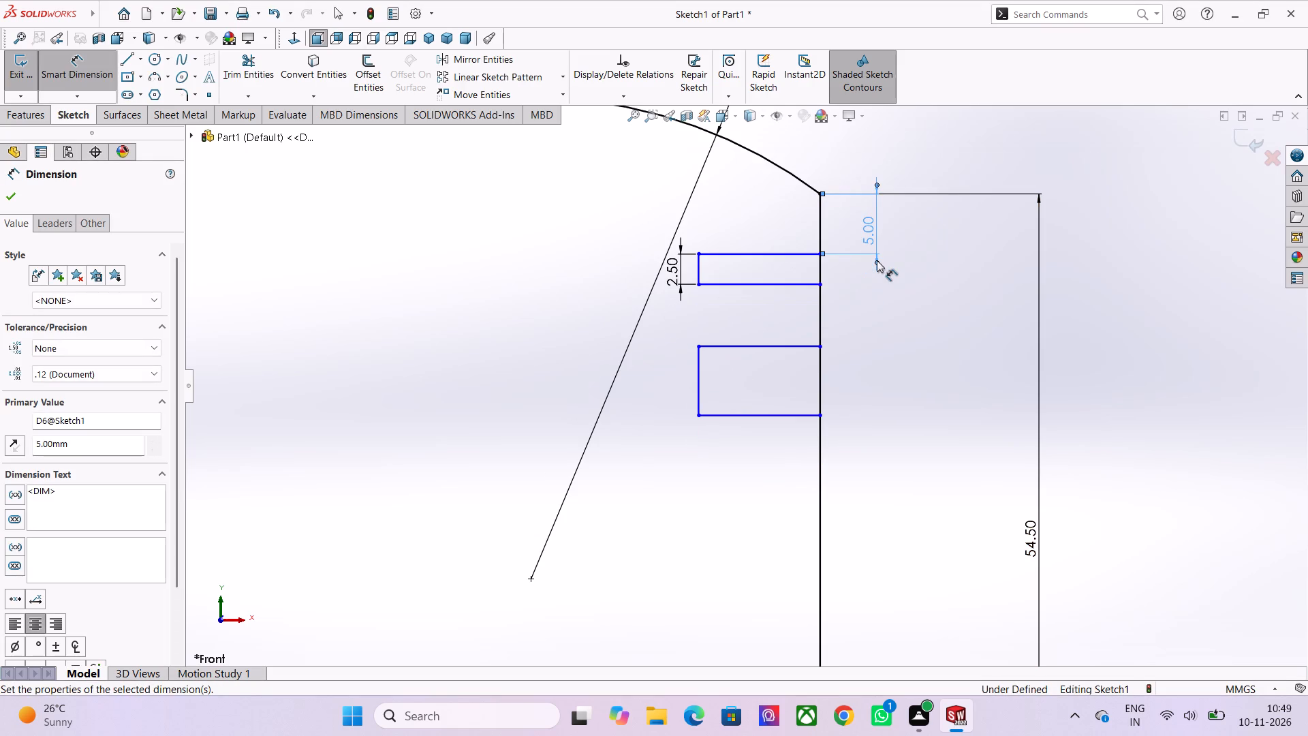
Dimension the lower notch's inner vertical edge as 2.5 mm.
{"action": "left_click", "coordinate": [699, 382]}
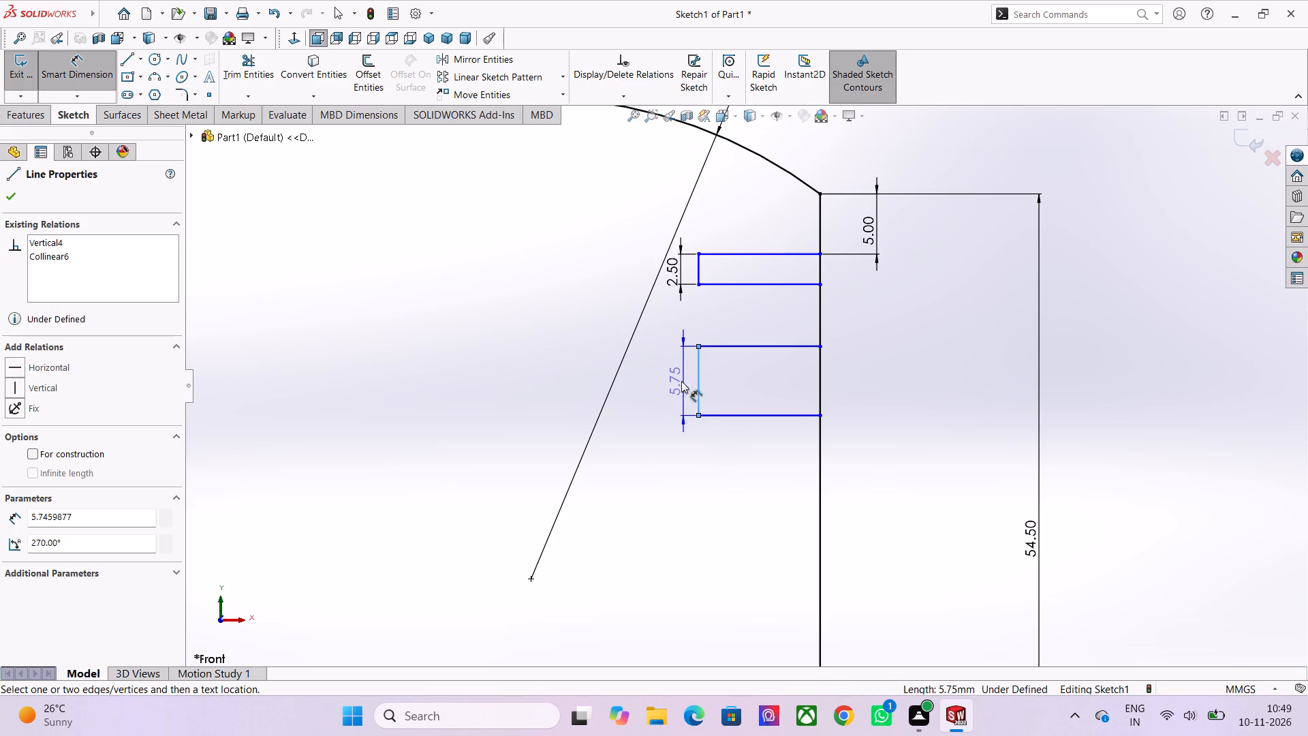
{"action": "left_click", "coordinate": [676, 381]}
{"action": "type", "text": "2.5"}
{"action": "key", "text": "Return"}
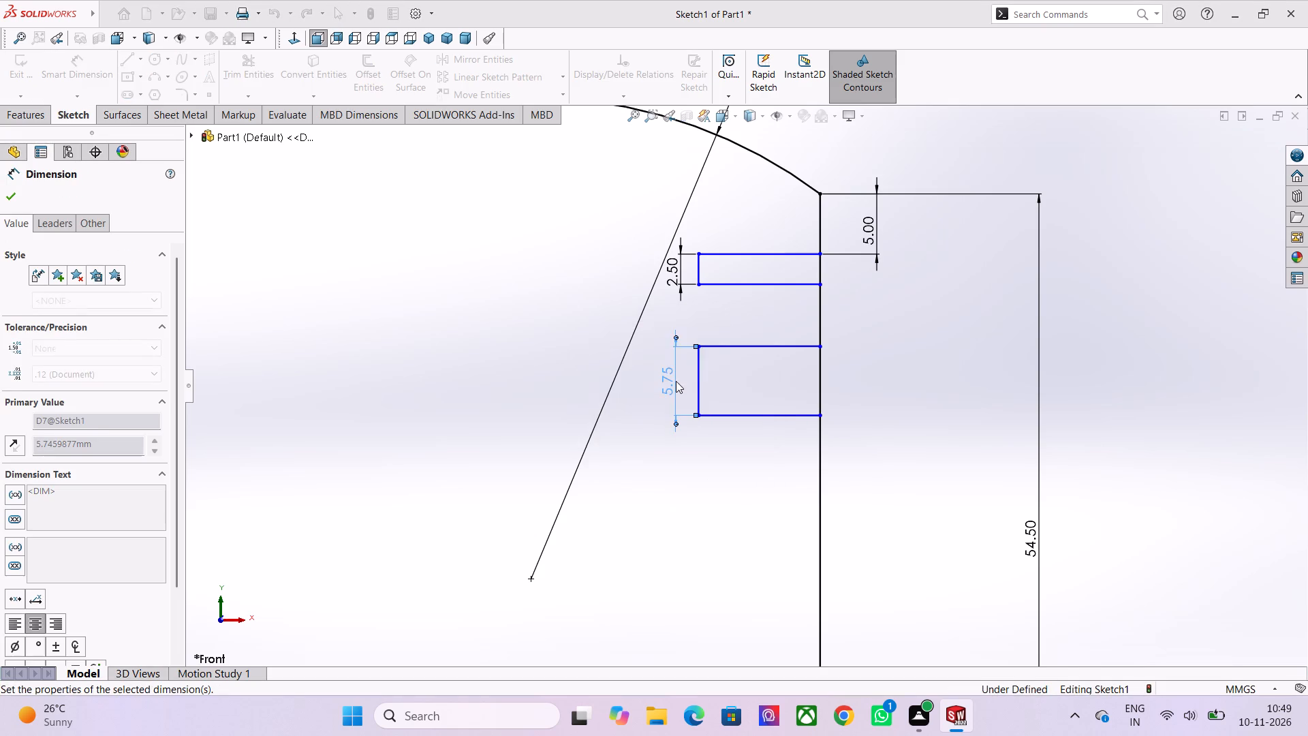
Dimension the vertical gap between the upper notch's bottom edge and the lower notch's top edge as 3 mm.
{"action": "left_click", "coordinate": [770, 282]}
{"action": "left_click", "coordinate": [757, 382]}
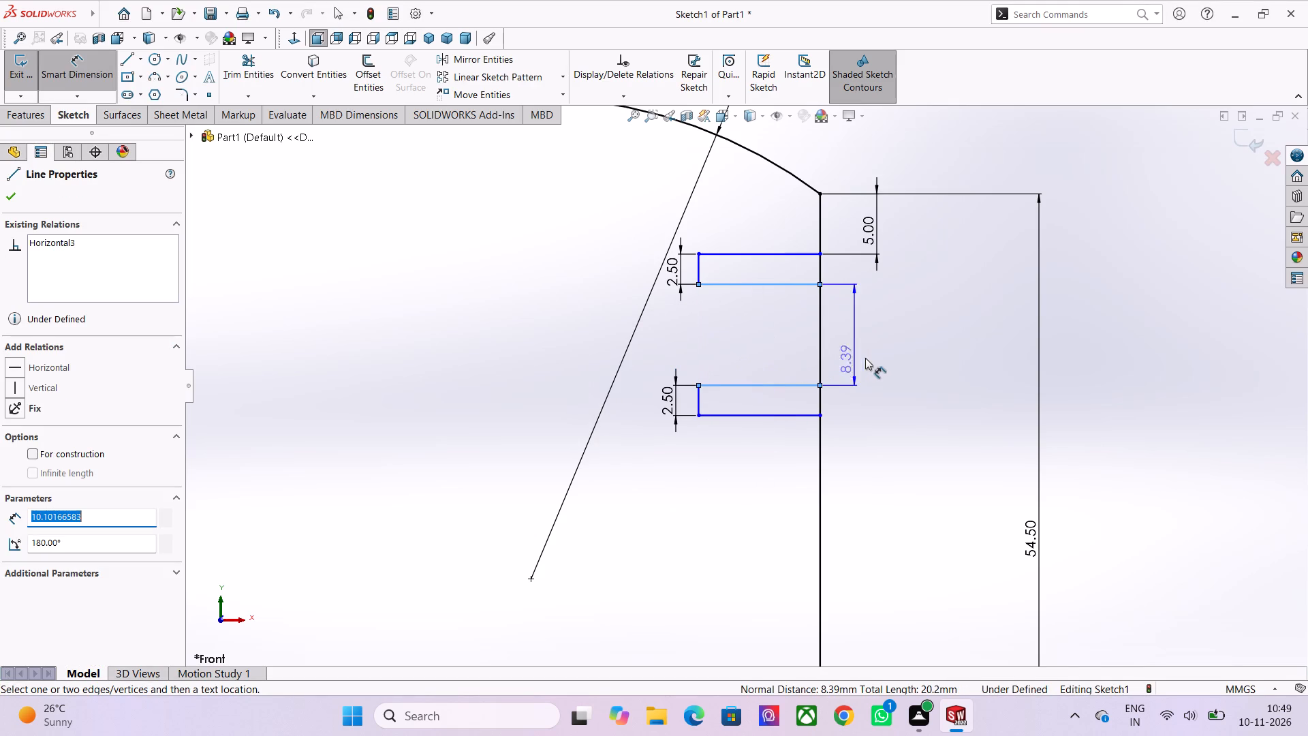
{"action": "left_click", "coordinate": [874, 358]}
{"action": "key", "text": "3"}
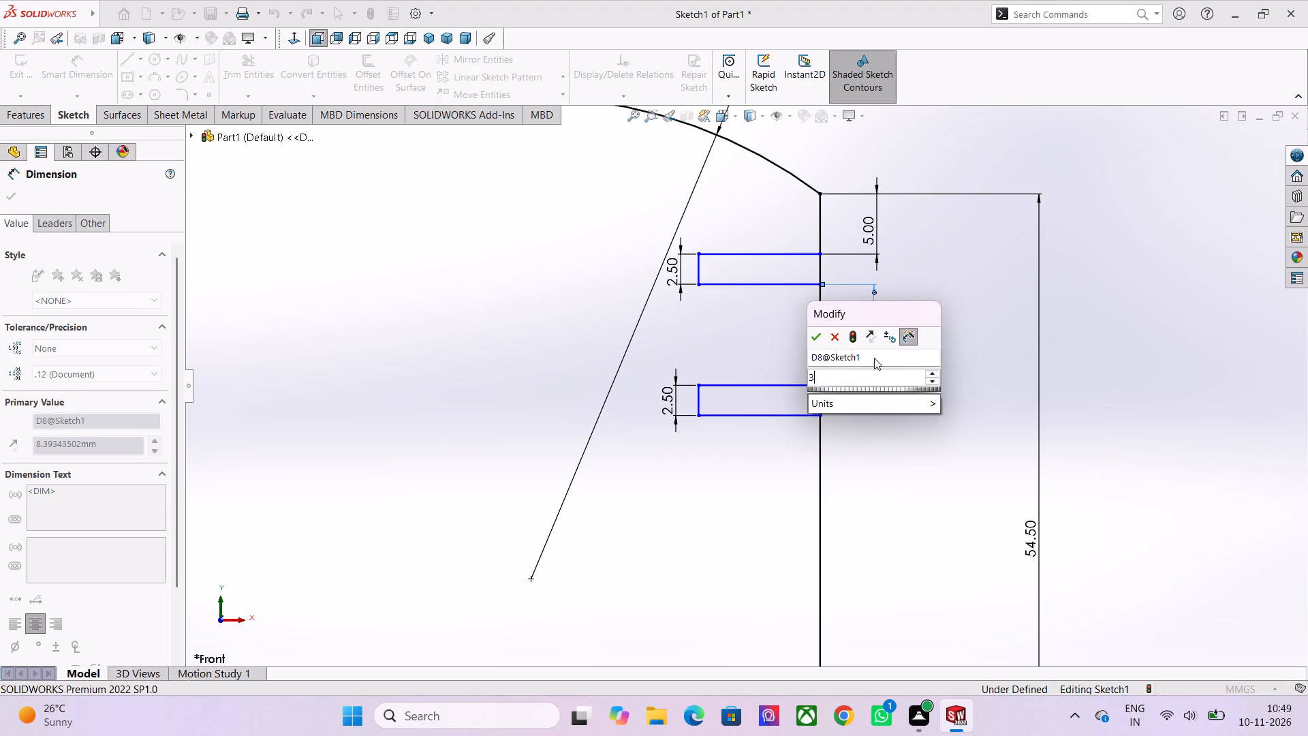
{"action": "key", "text": "Return"}
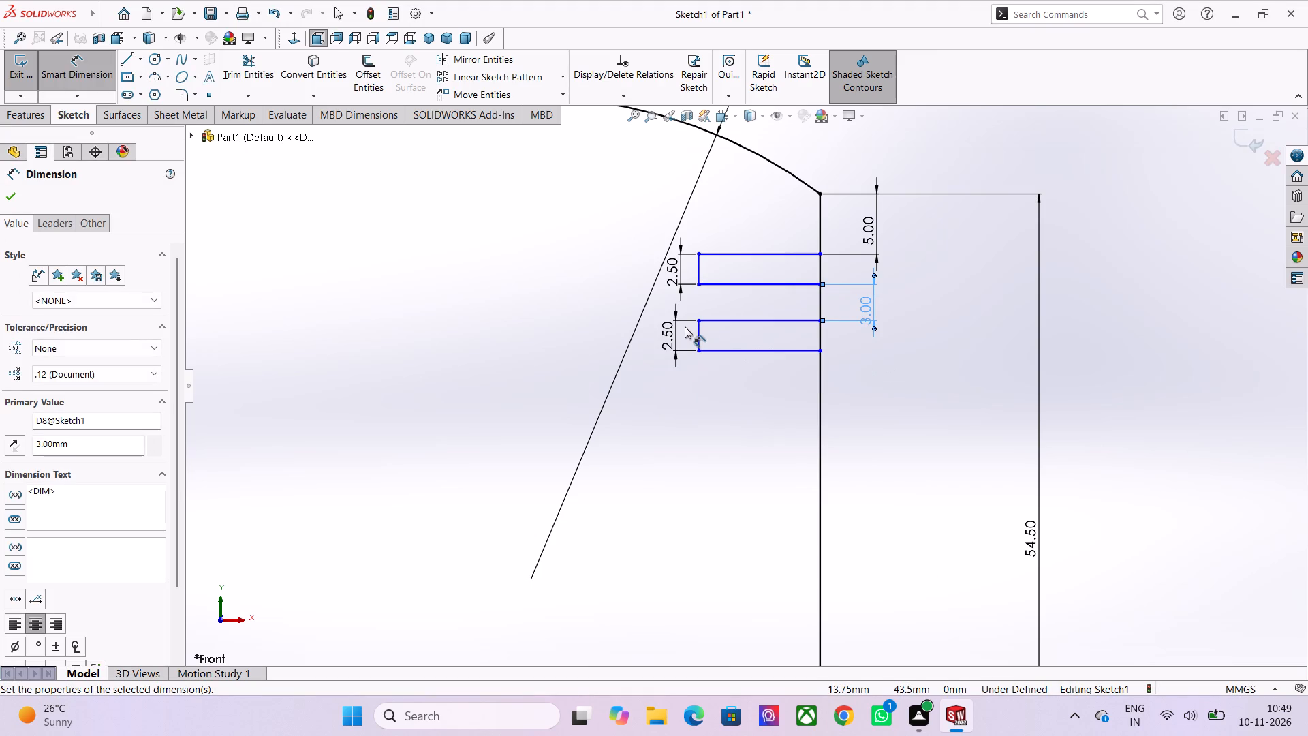
Dimension the upper notch's top horizontal edge as 2.5 mm to set the notch depth, and finish dimensioning.
{"action": "left_click", "coordinate": [735, 255]}
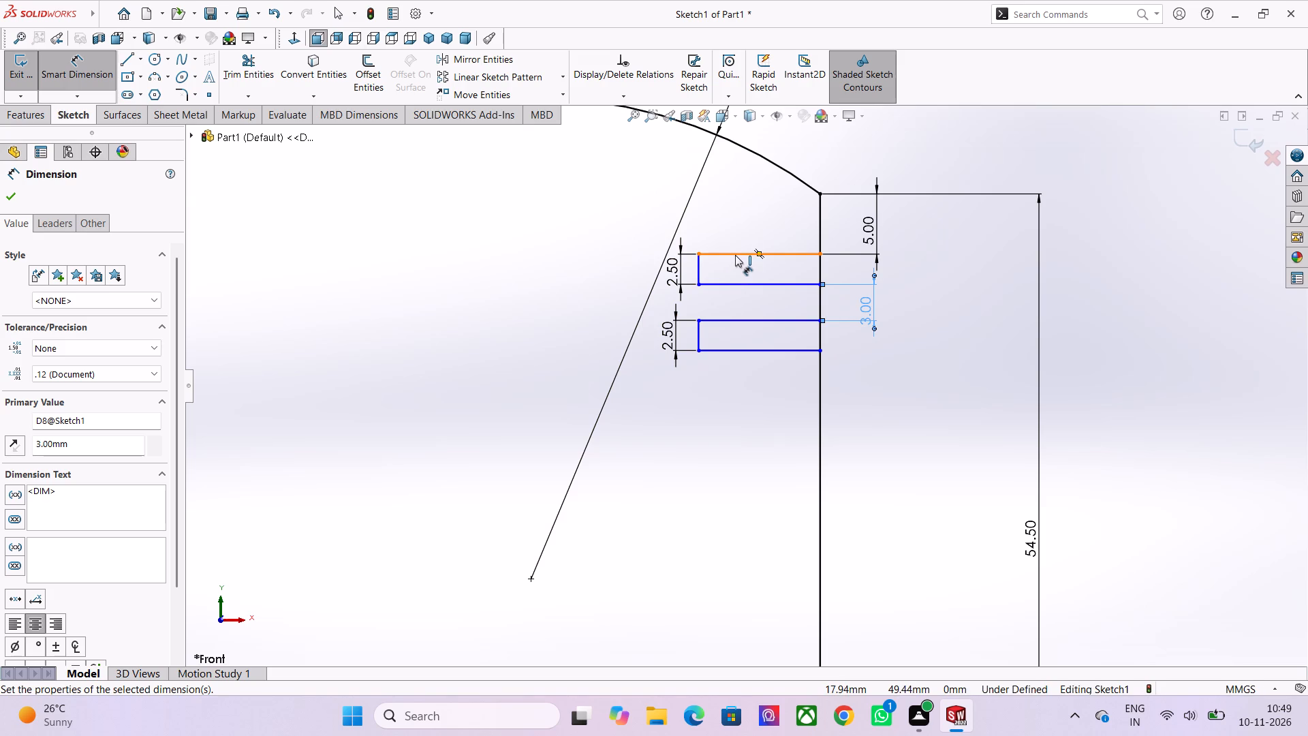
{"action": "left_click", "coordinate": [735, 218]}
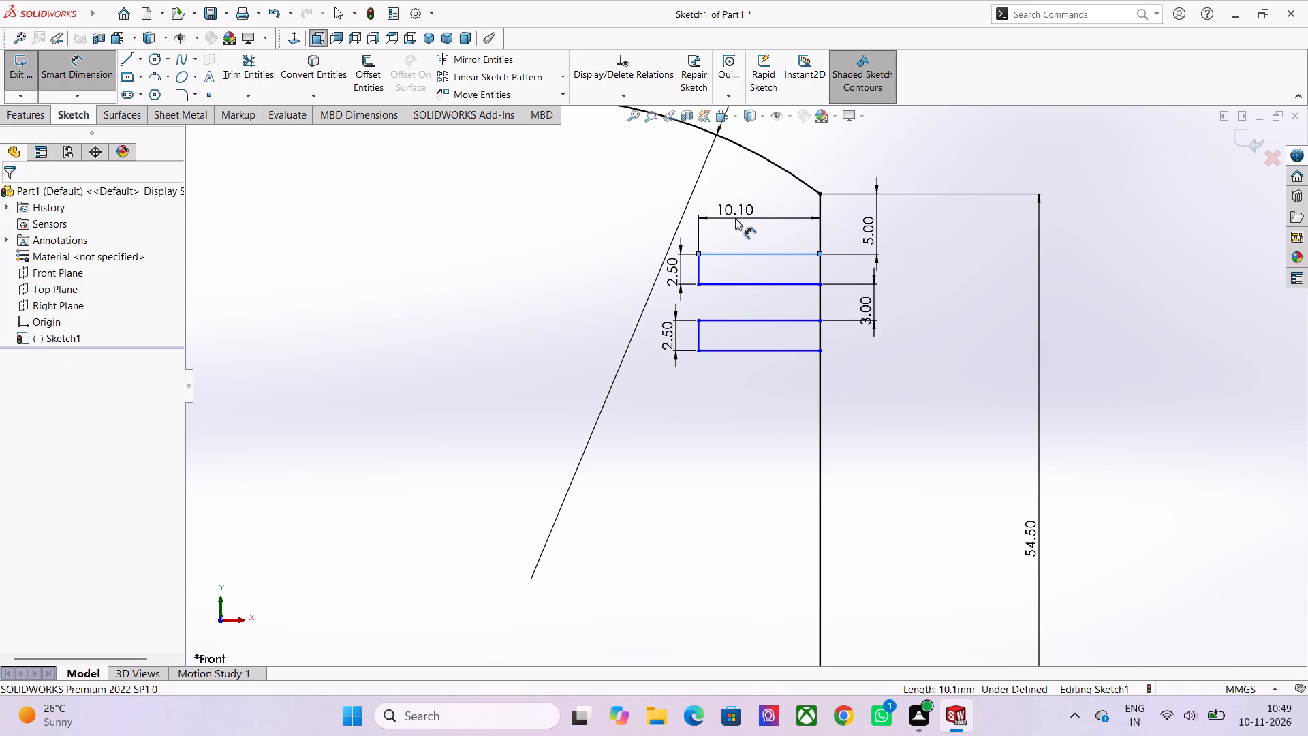
{"action": "type", "text": "2.5"}
{"action": "key", "text": "Return"}
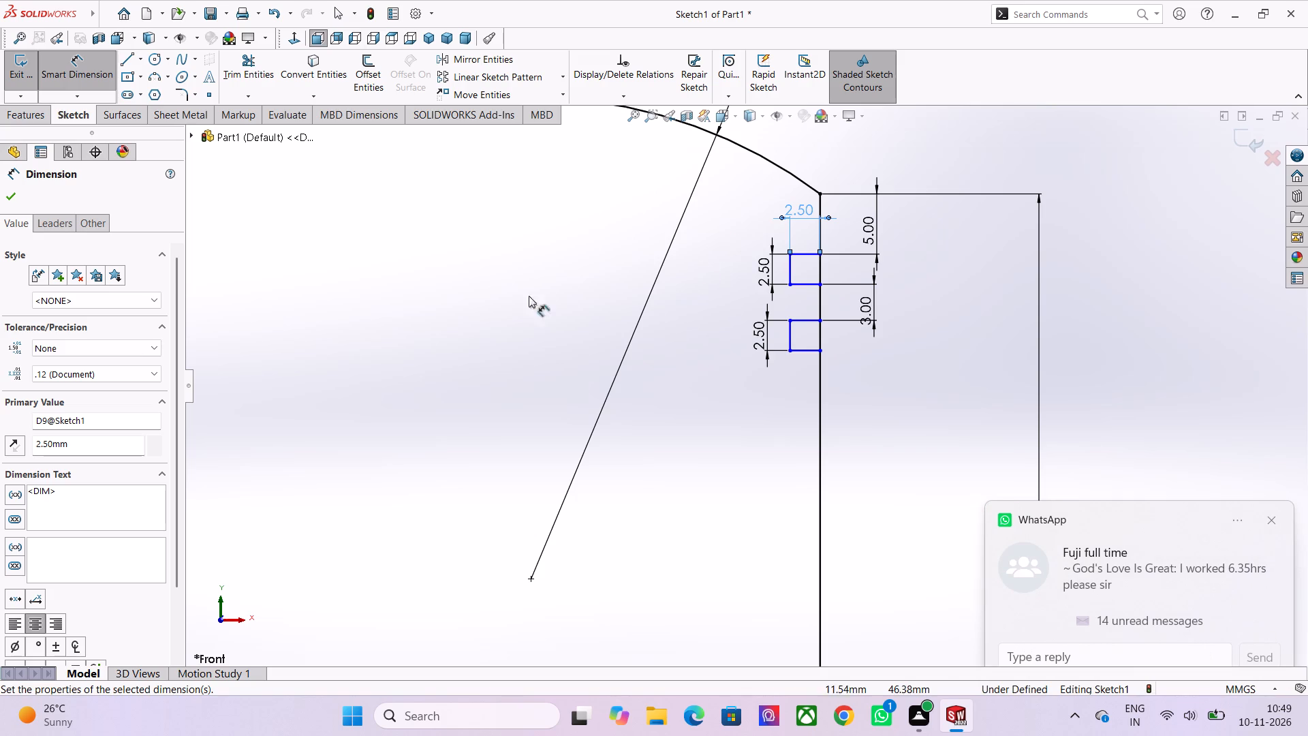
{"action": "left_click", "coordinate": [3, 199]}
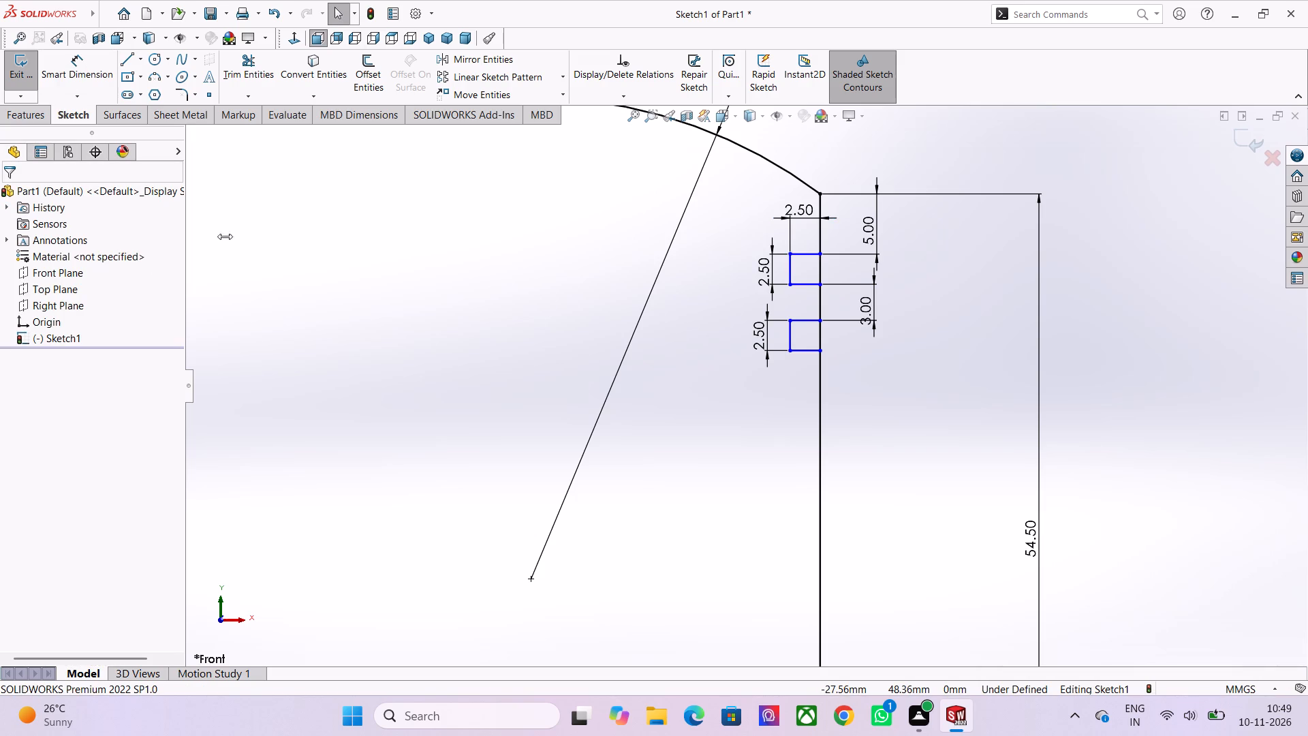
Trim away the side line segments that close the openings of the upper and lower notches.
{"action": "scroll", "coordinate": [679, 358], "scroll_direction": "down", "scroll_amount": 2}
{"action": "scroll", "coordinate": [758, 465], "scroll_direction": "down", "scroll_amount": 1}
{"action": "scroll", "coordinate": [797, 332], "scroll_direction": "up", "scroll_amount": 2}
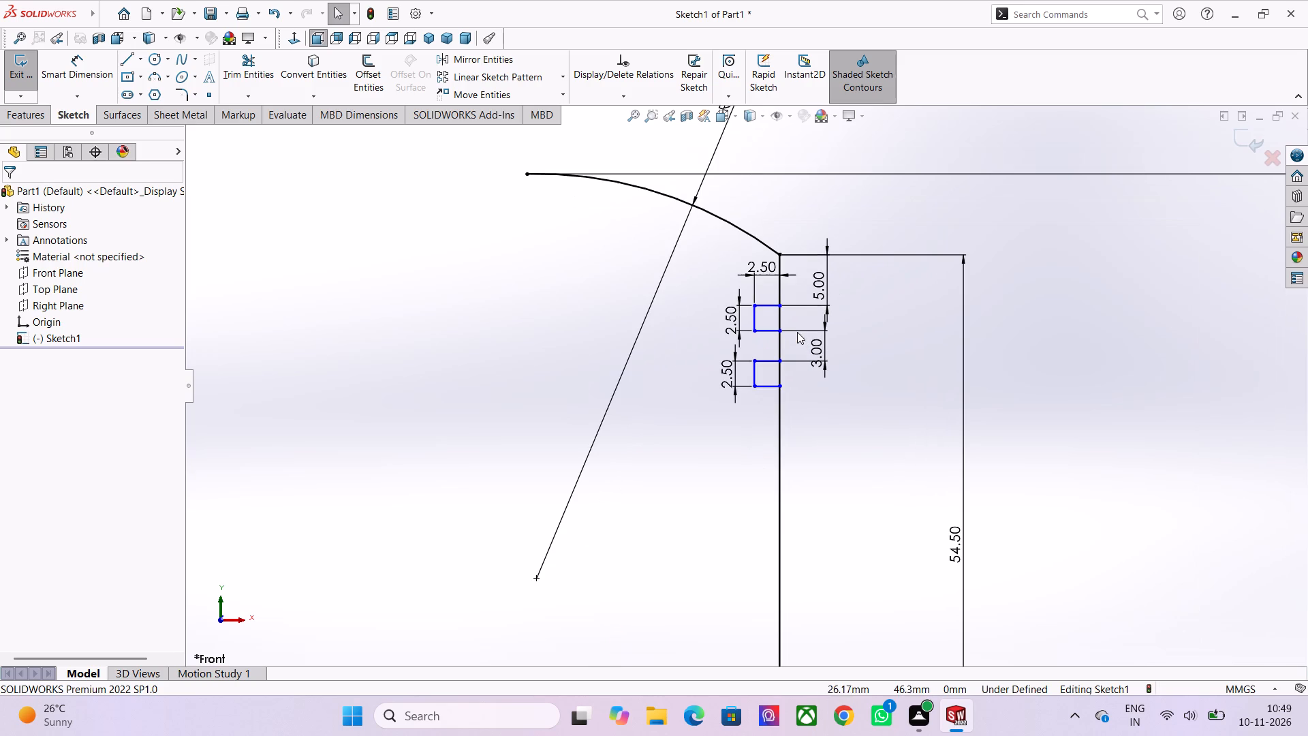
{"action": "left_click", "coordinate": [234, 75]}
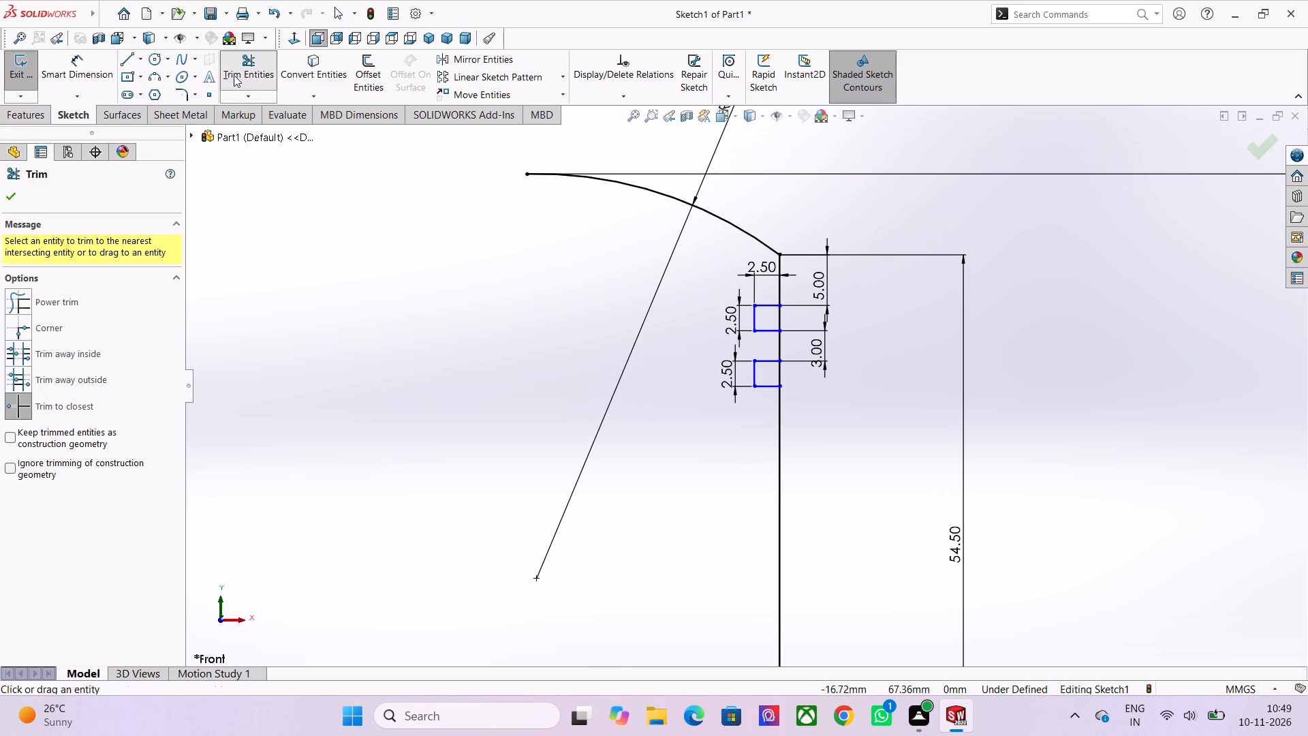
{"action": "scroll", "coordinate": [806, 319], "scroll_direction": "up", "scroll_amount": 1}
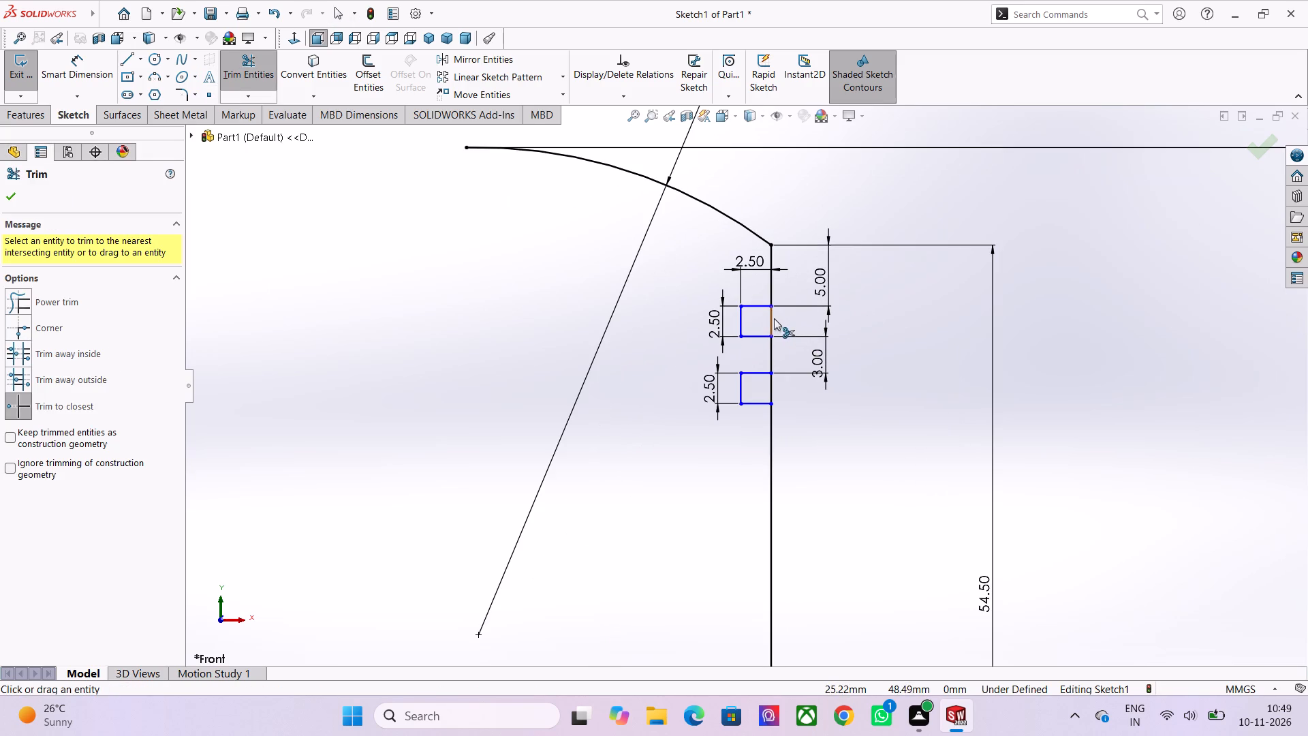
{"action": "left_click", "coordinate": [772, 317]}
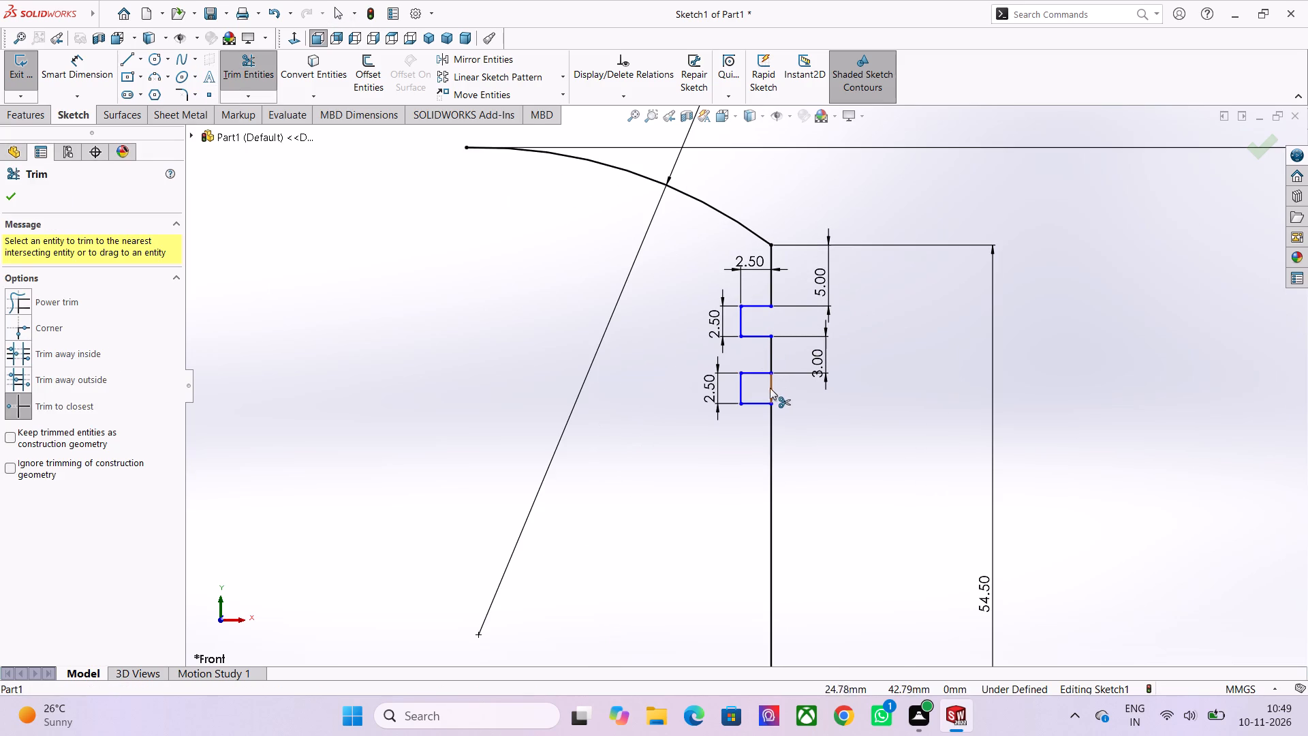
{"action": "left_click", "coordinate": [772, 387]}
Offset the arc and side line chain 2 mm inward, with Reverse on and the ends capped with lines.
{"action": "left_click", "coordinate": [374, 74]}
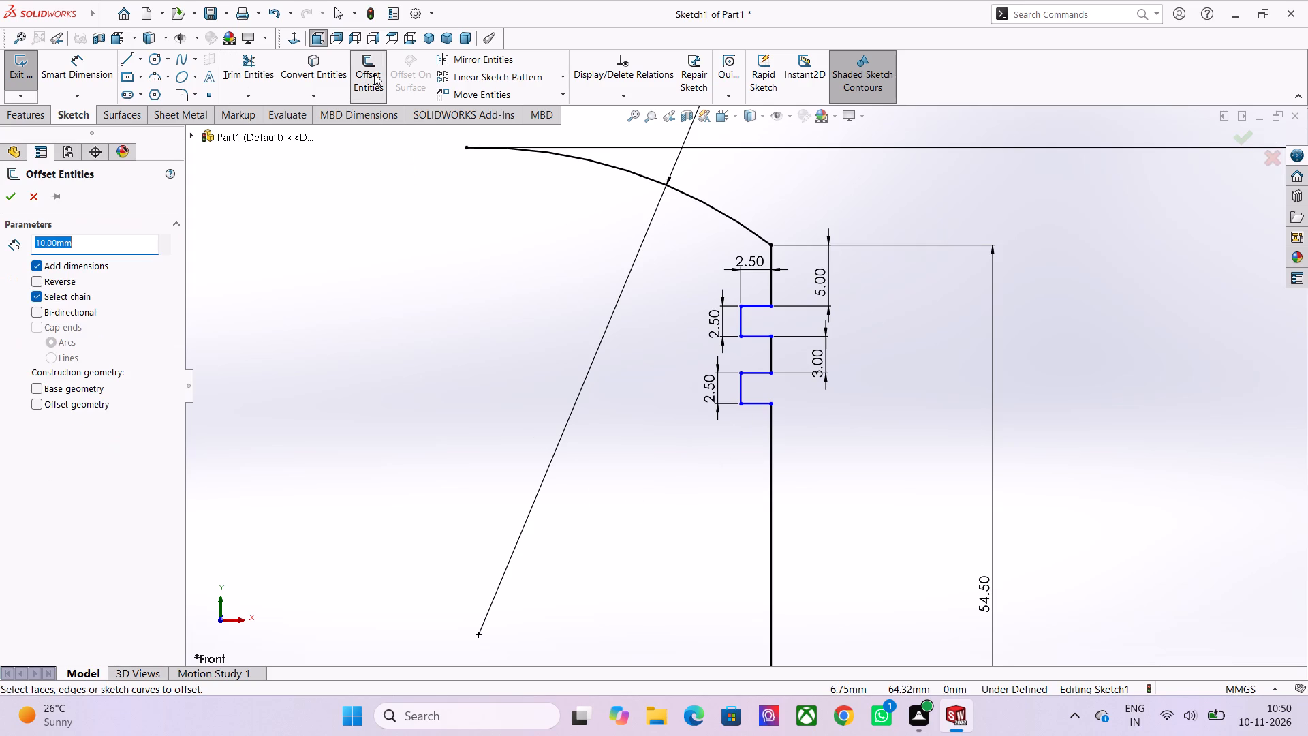
{"action": "key", "text": "2"}
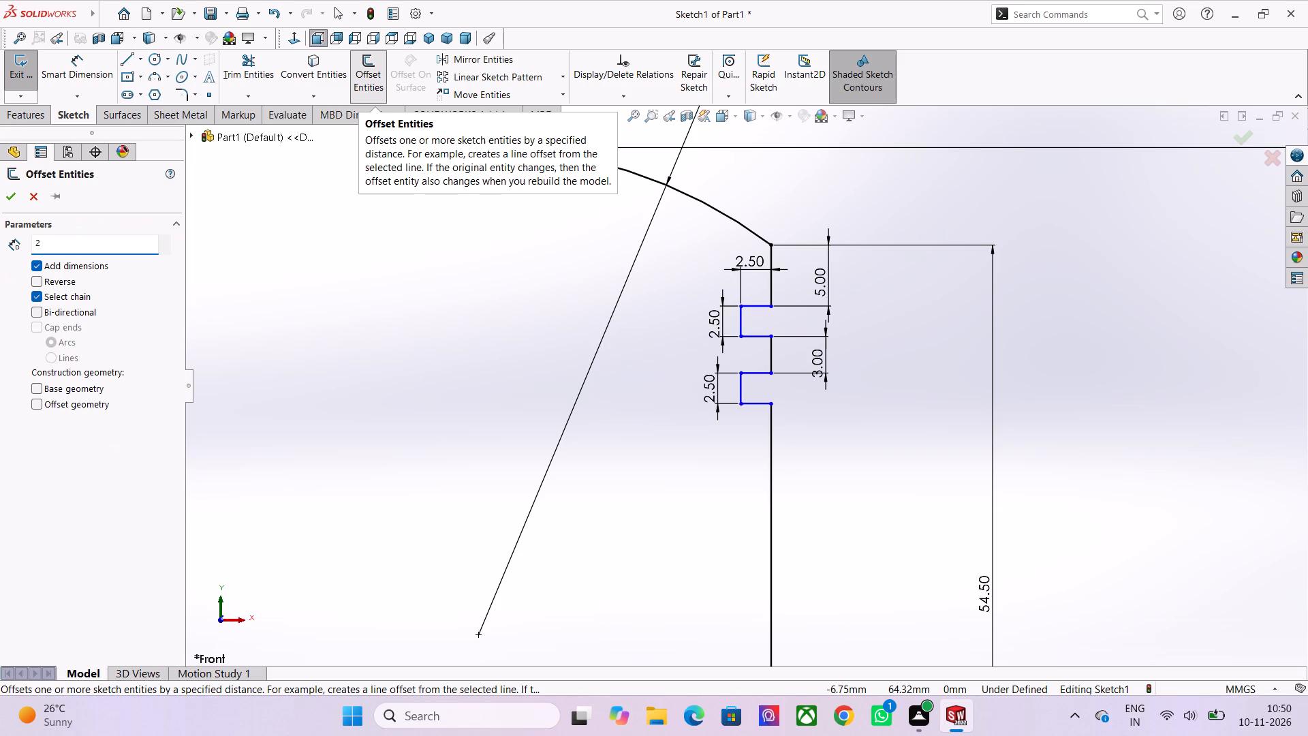
{"action": "scroll", "coordinate": [700, 297], "scroll_direction": "down", "scroll_amount": 1}
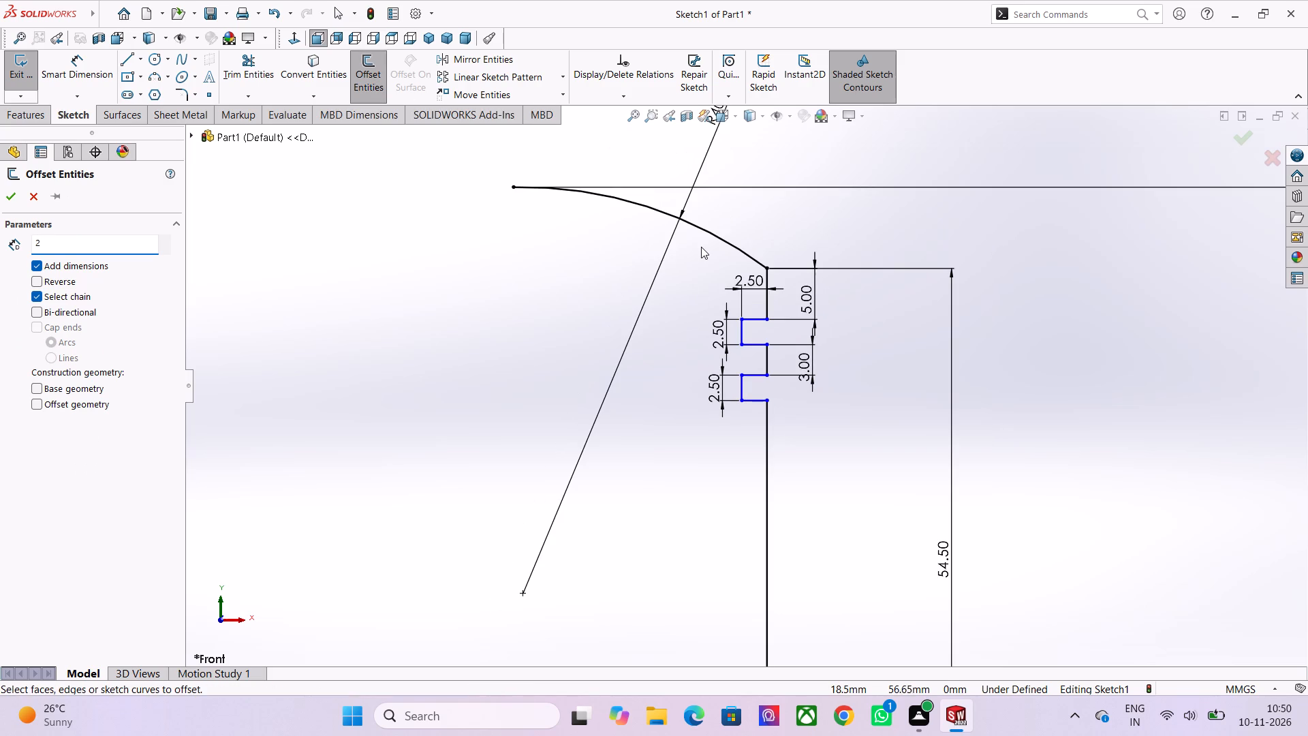
{"action": "left_click", "coordinate": [701, 230]}
{"action": "scroll", "coordinate": [701, 230], "scroll_direction": "down", "scroll_amount": 1}
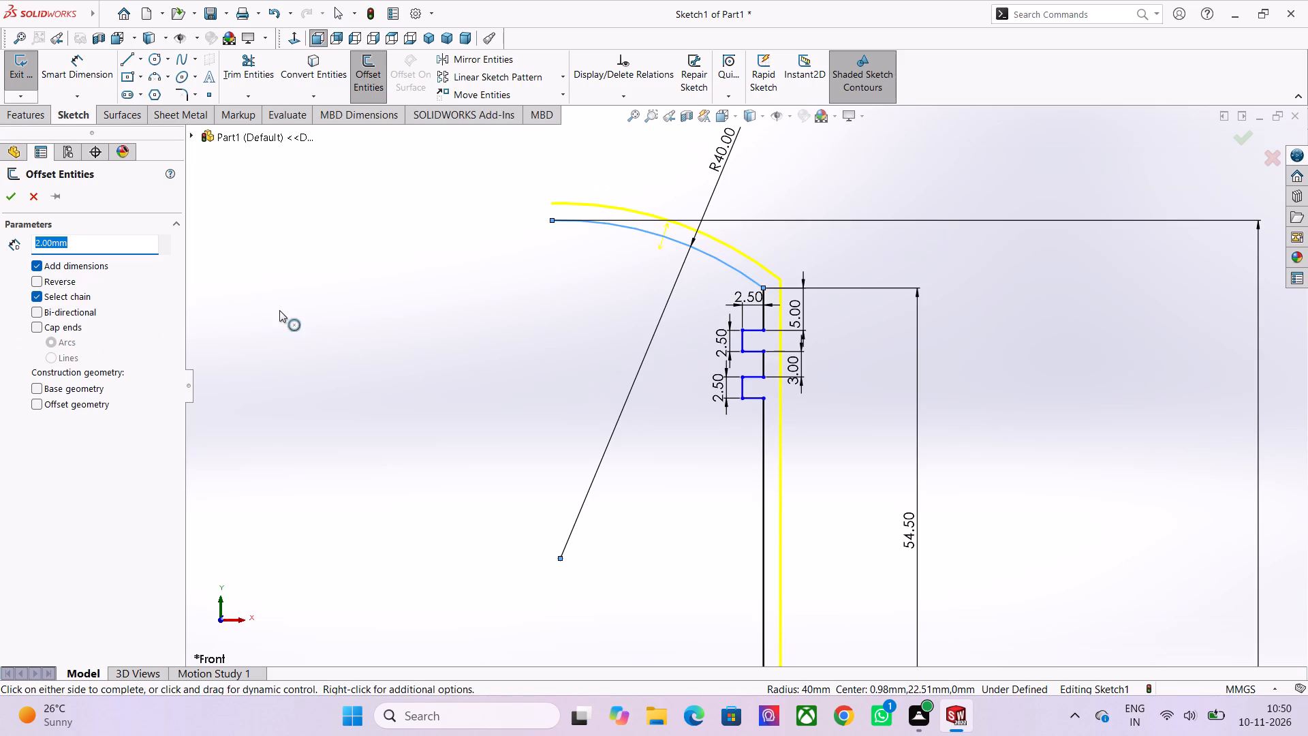
{"action": "left_click", "coordinate": [52, 284]}
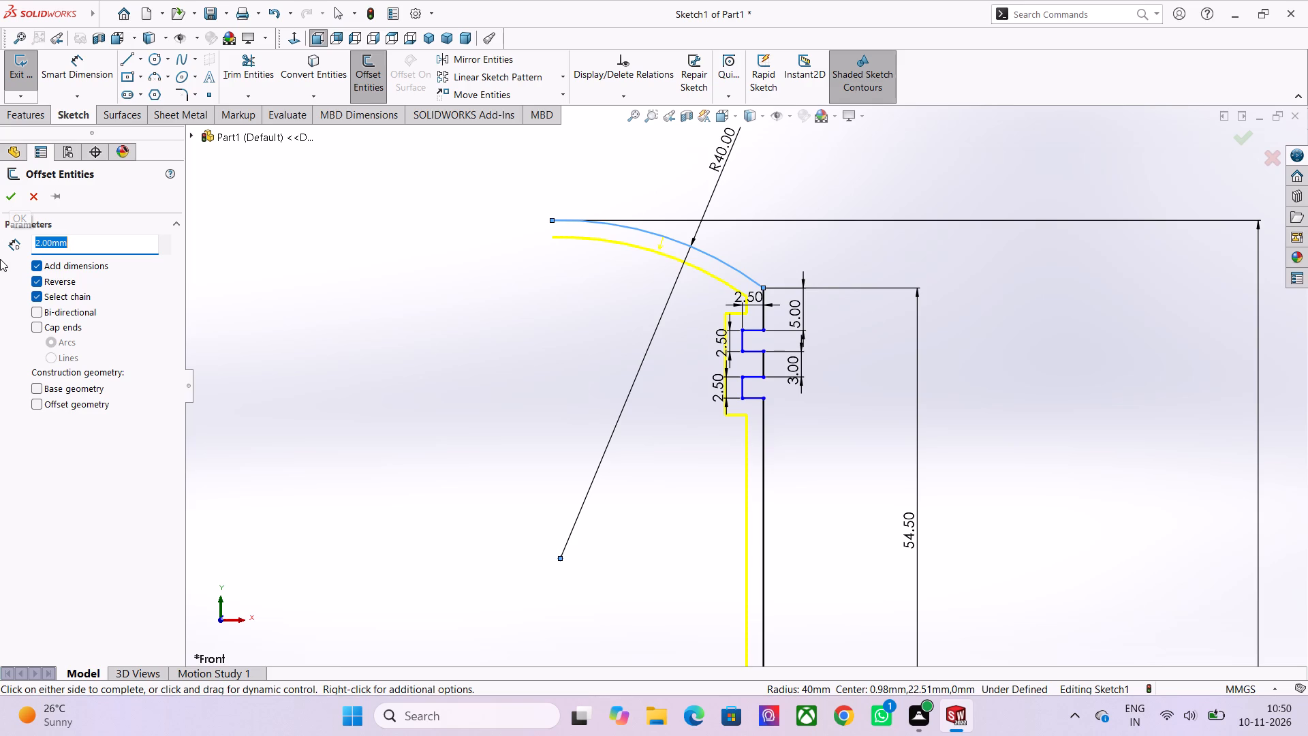
{"action": "left_click", "coordinate": [67, 328]}
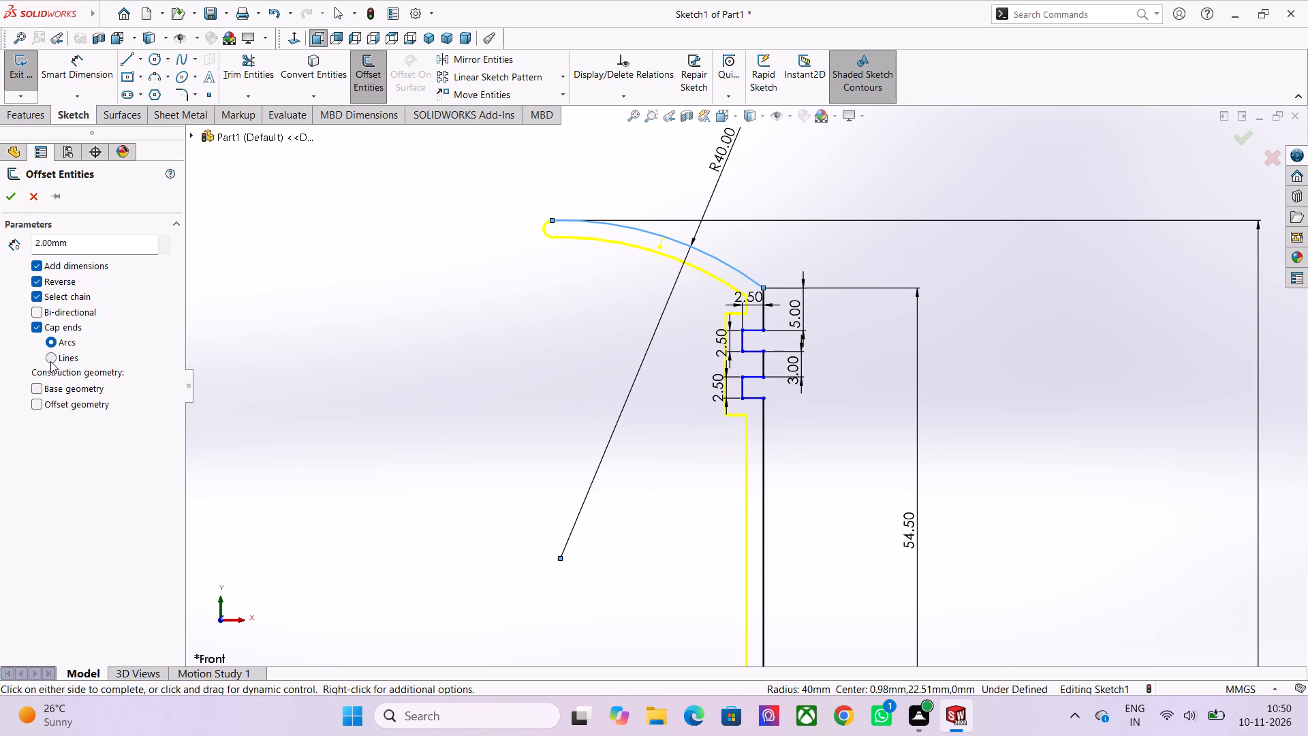
{"action": "left_click", "coordinate": [50, 361]}
{"action": "left_click", "coordinate": [16, 196]}
Examine the offset wall profile along its full height and closely around the two notches.
{"action": "scroll", "coordinate": [568, 418], "scroll_direction": "down", "scroll_amount": 1}
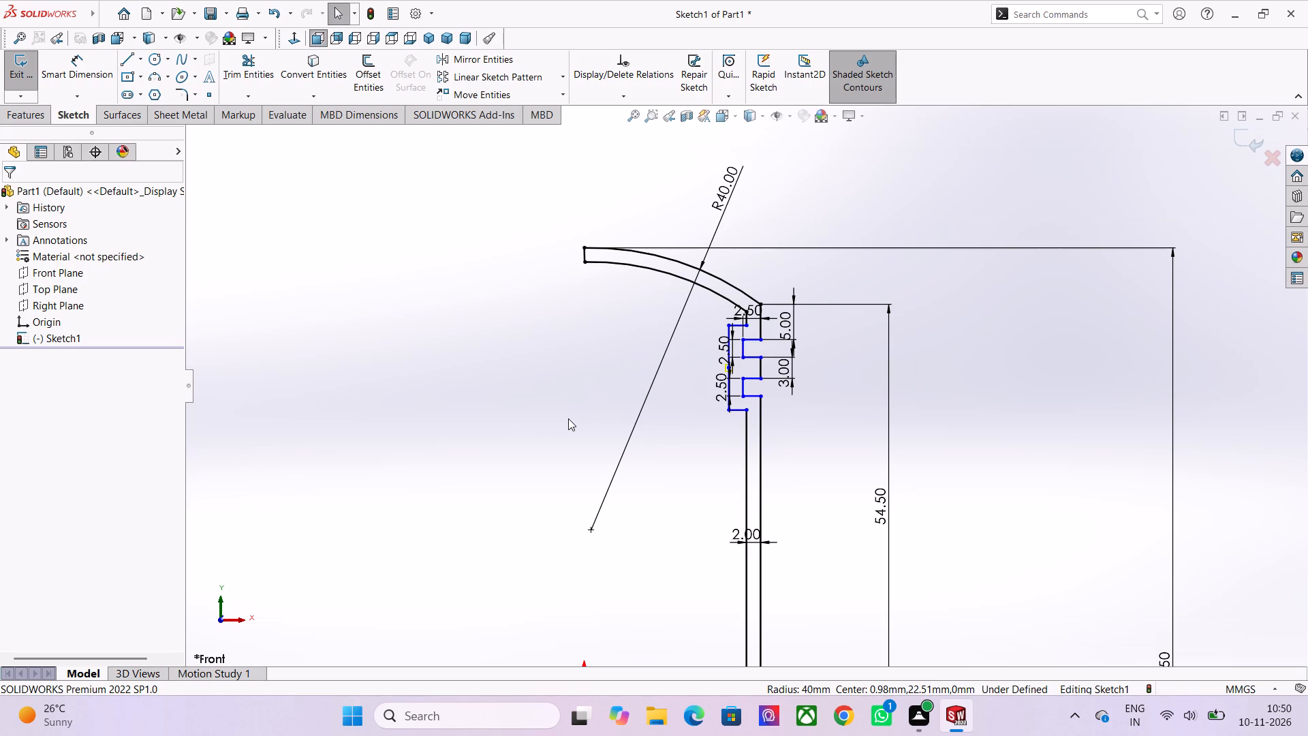
{"action": "scroll", "coordinate": [730, 377], "scroll_direction": "up", "scroll_amount": 3}
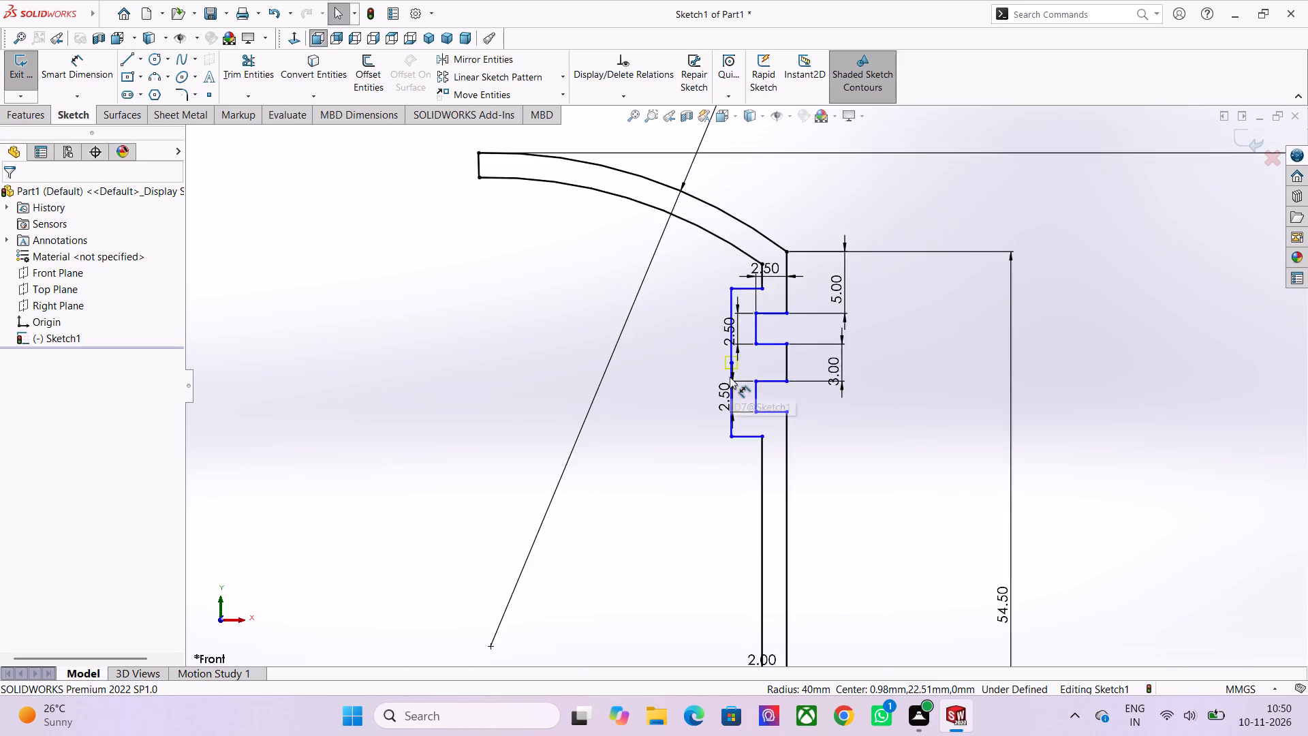
{"action": "scroll", "coordinate": [730, 377], "scroll_direction": "up", "scroll_amount": 3}
{"action": "scroll", "coordinate": [730, 377], "scroll_direction": "down", "scroll_amount": 6}
{"action": "scroll", "coordinate": [733, 446], "scroll_direction": "down", "scroll_amount": 4}
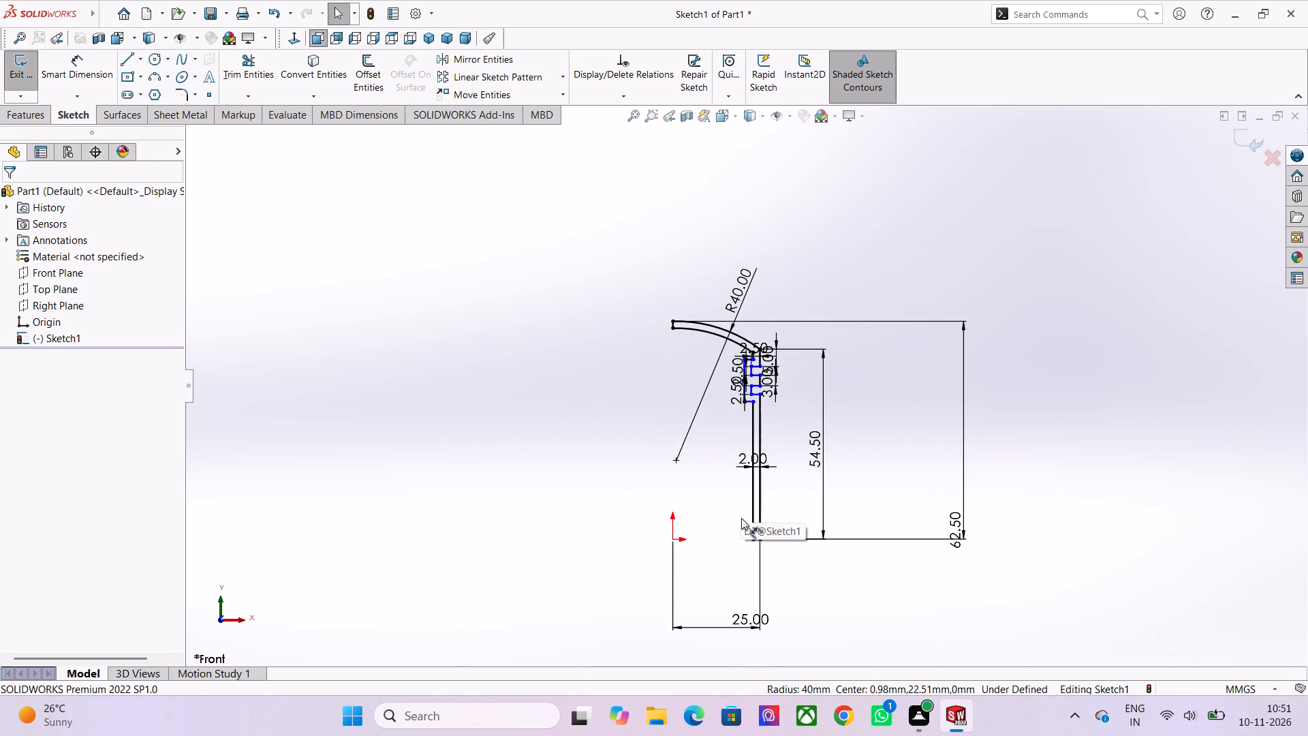
{"action": "scroll", "coordinate": [743, 538], "scroll_direction": "up", "scroll_amount": 5}
{"action": "scroll", "coordinate": [766, 289], "scroll_direction": "down", "scroll_amount": 5}
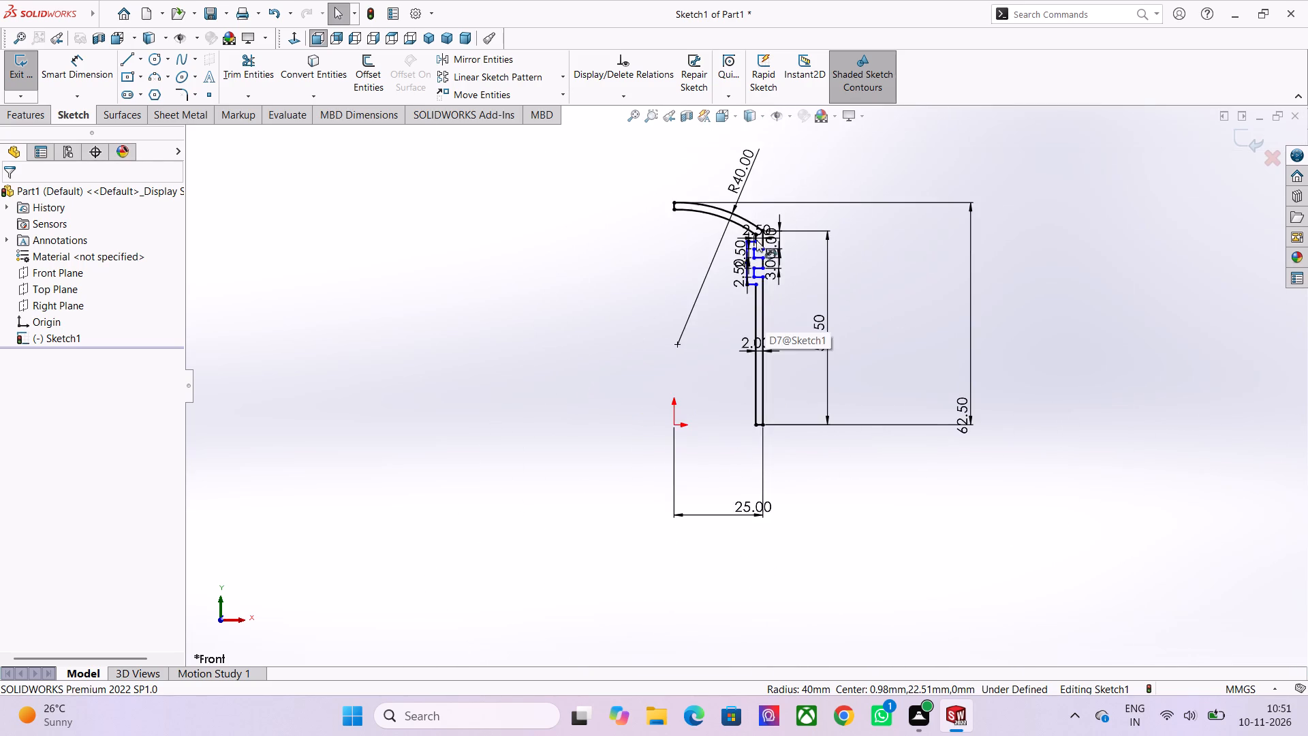
{"action": "scroll", "coordinate": [756, 240], "scroll_direction": "down", "scroll_amount": 2}
{"action": "scroll", "coordinate": [757, 260], "scroll_direction": "up", "scroll_amount": 6}
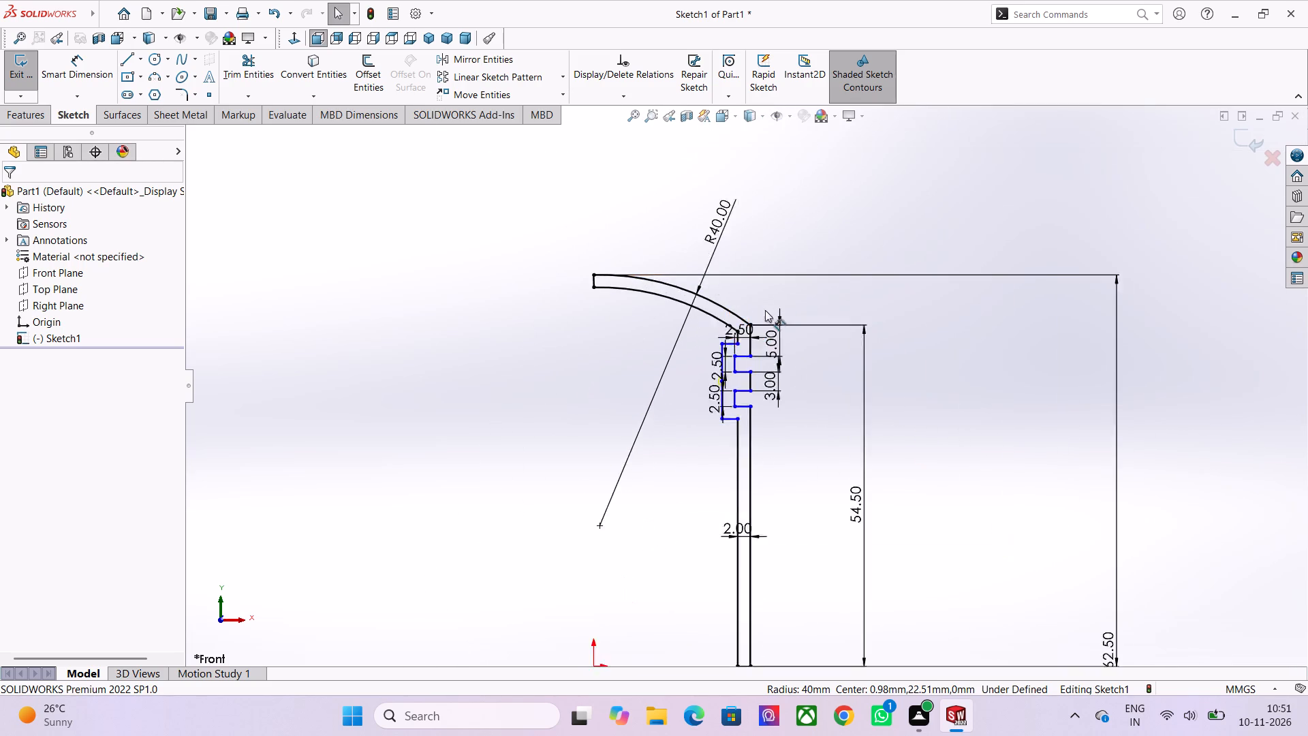
{"action": "scroll", "coordinate": [758, 346], "scroll_direction": "up", "scroll_amount": 3}
{"action": "scroll", "coordinate": [655, 397], "scroll_direction": "up", "scroll_amount": 2}
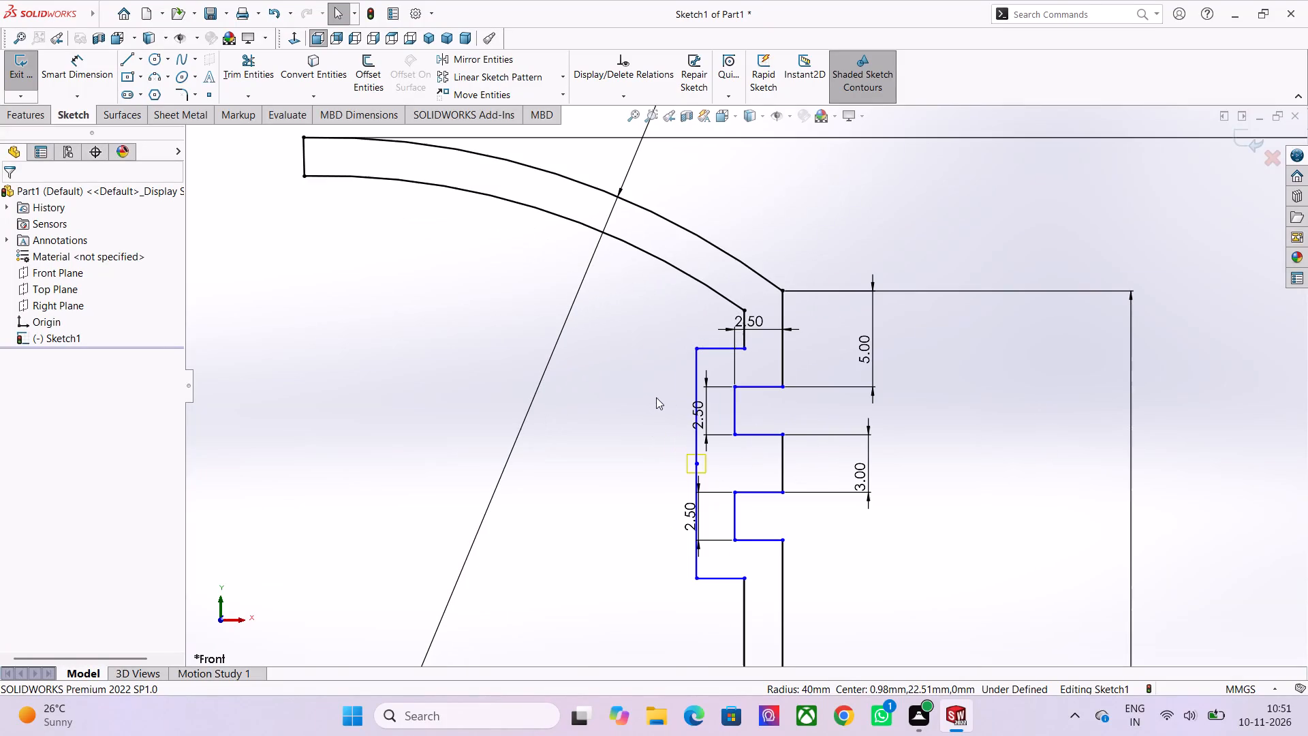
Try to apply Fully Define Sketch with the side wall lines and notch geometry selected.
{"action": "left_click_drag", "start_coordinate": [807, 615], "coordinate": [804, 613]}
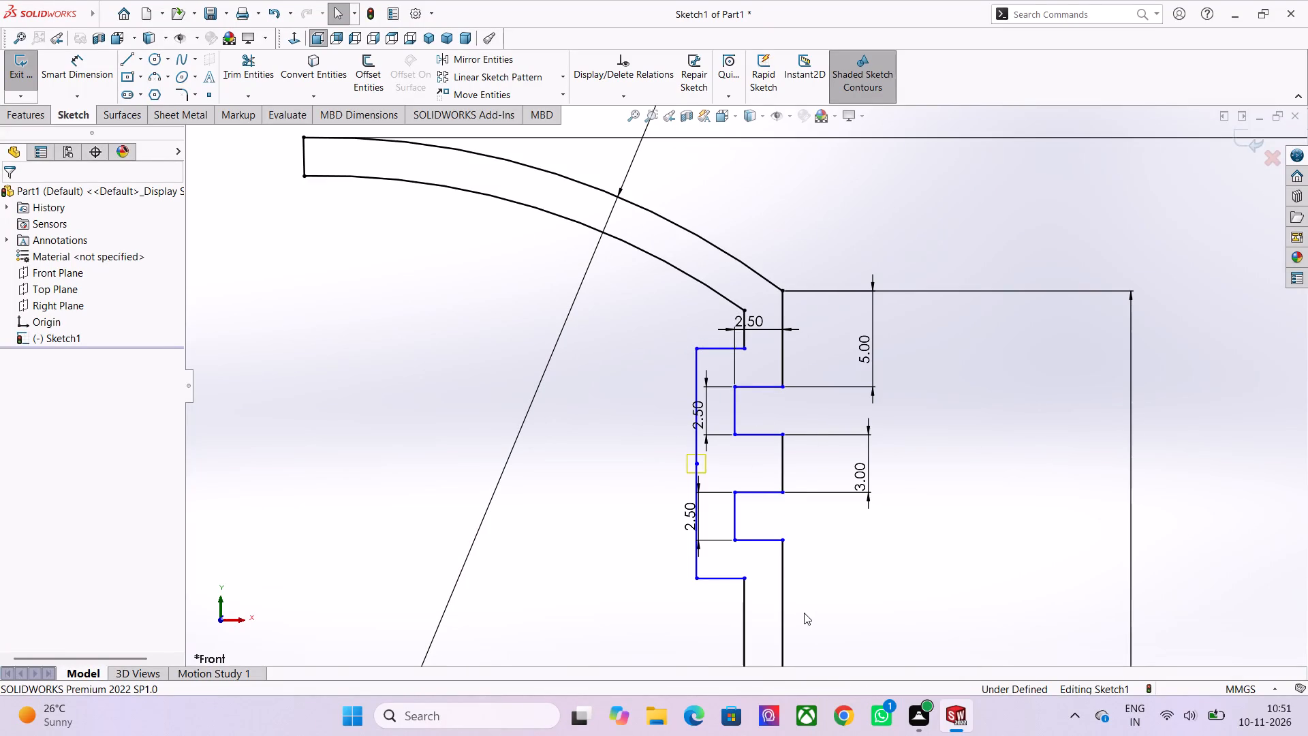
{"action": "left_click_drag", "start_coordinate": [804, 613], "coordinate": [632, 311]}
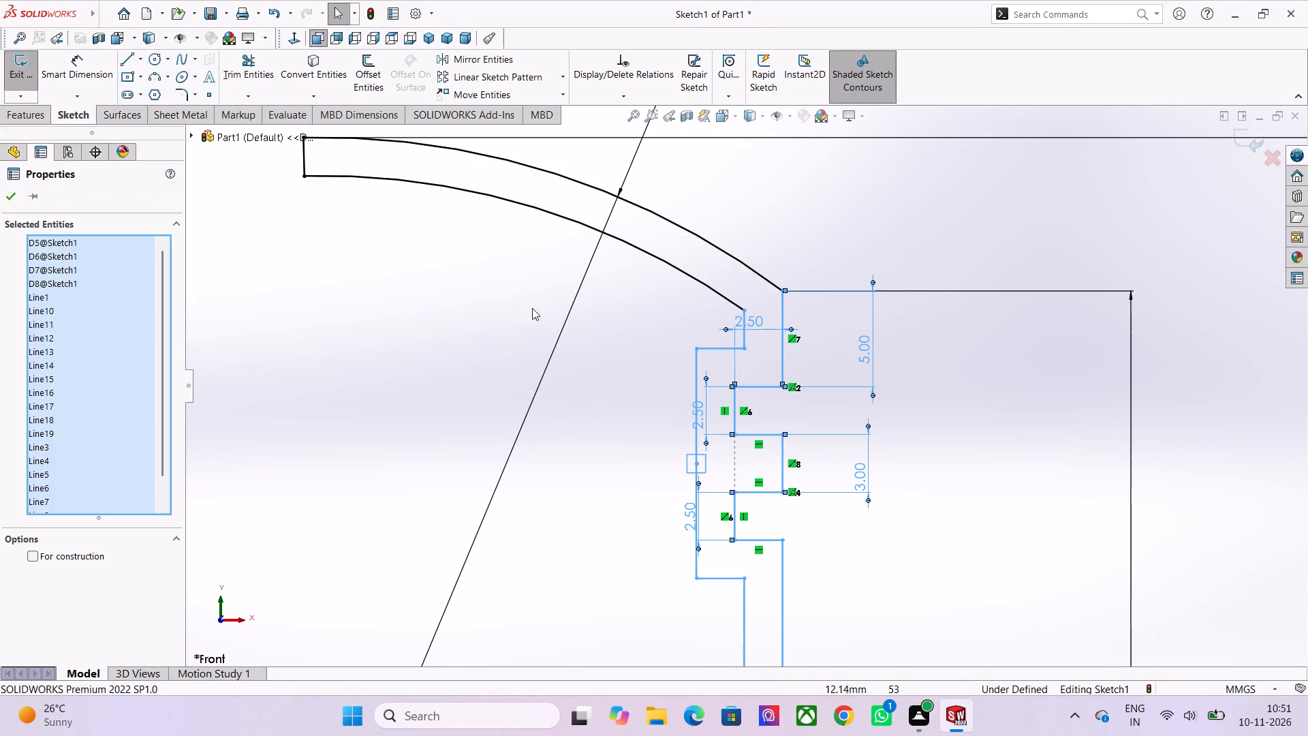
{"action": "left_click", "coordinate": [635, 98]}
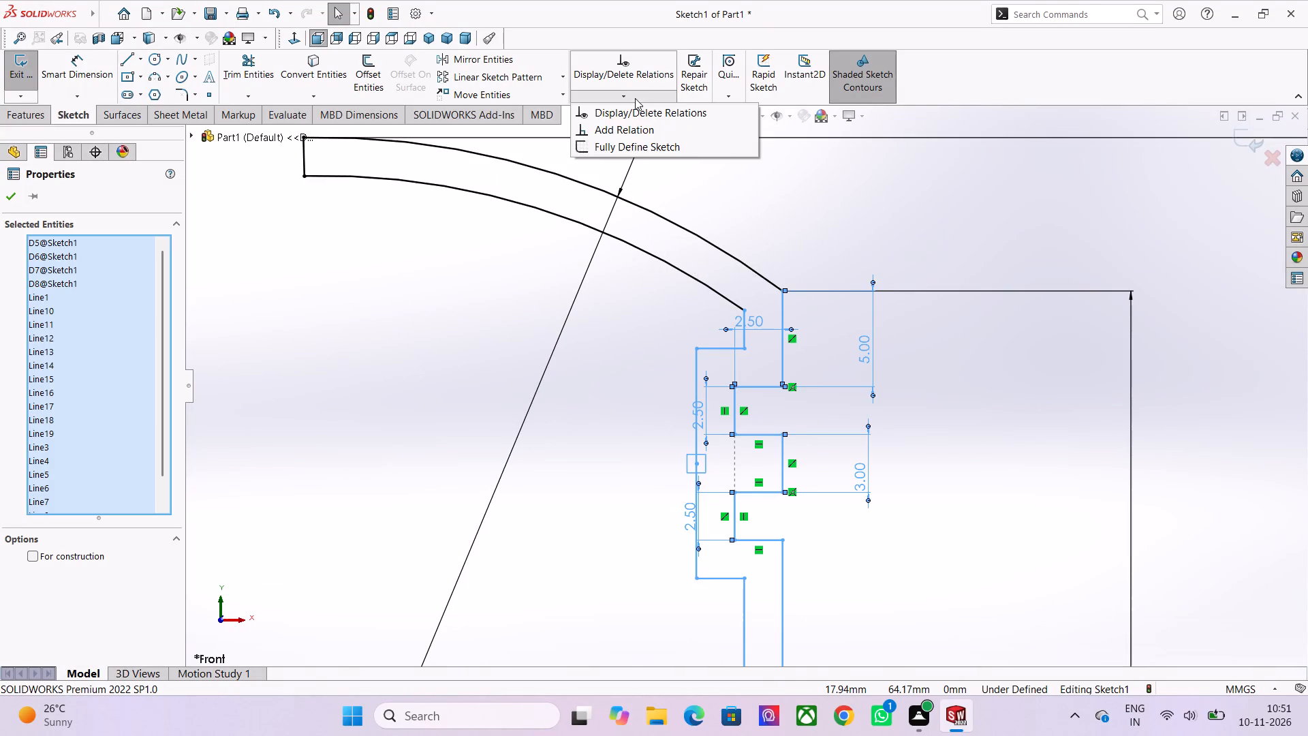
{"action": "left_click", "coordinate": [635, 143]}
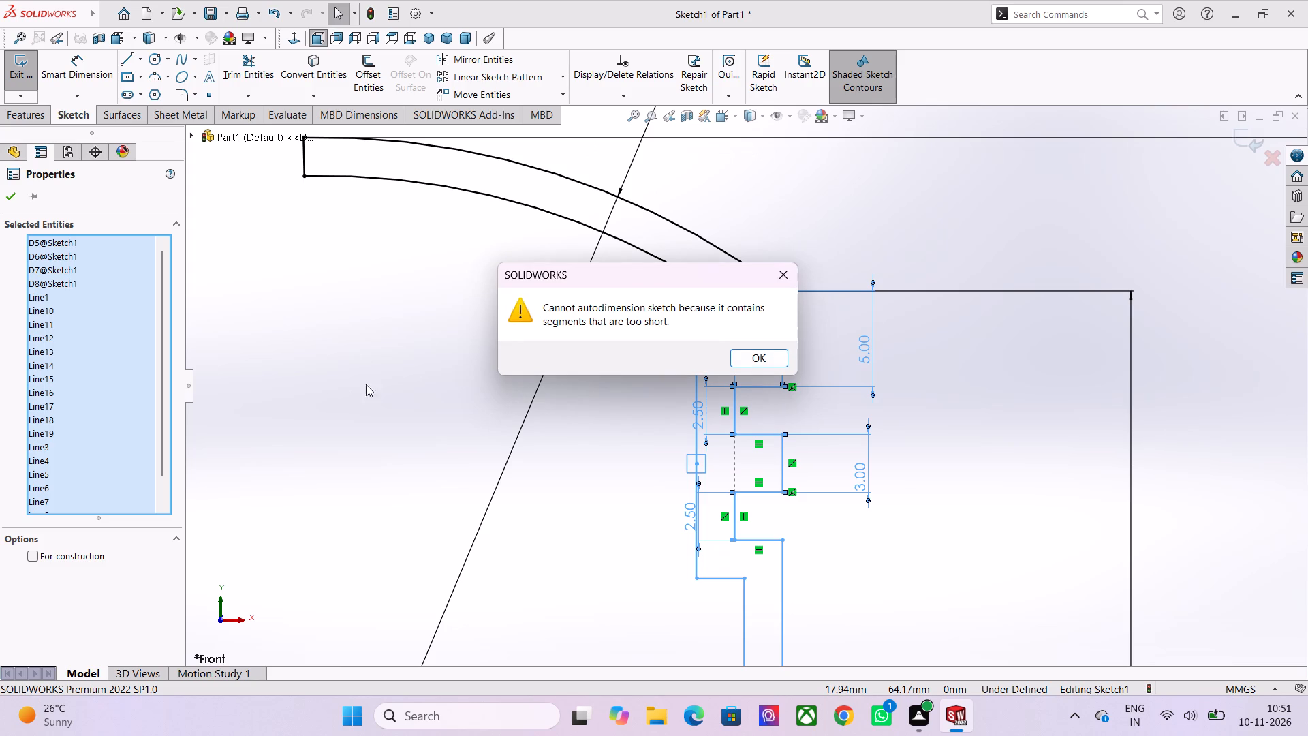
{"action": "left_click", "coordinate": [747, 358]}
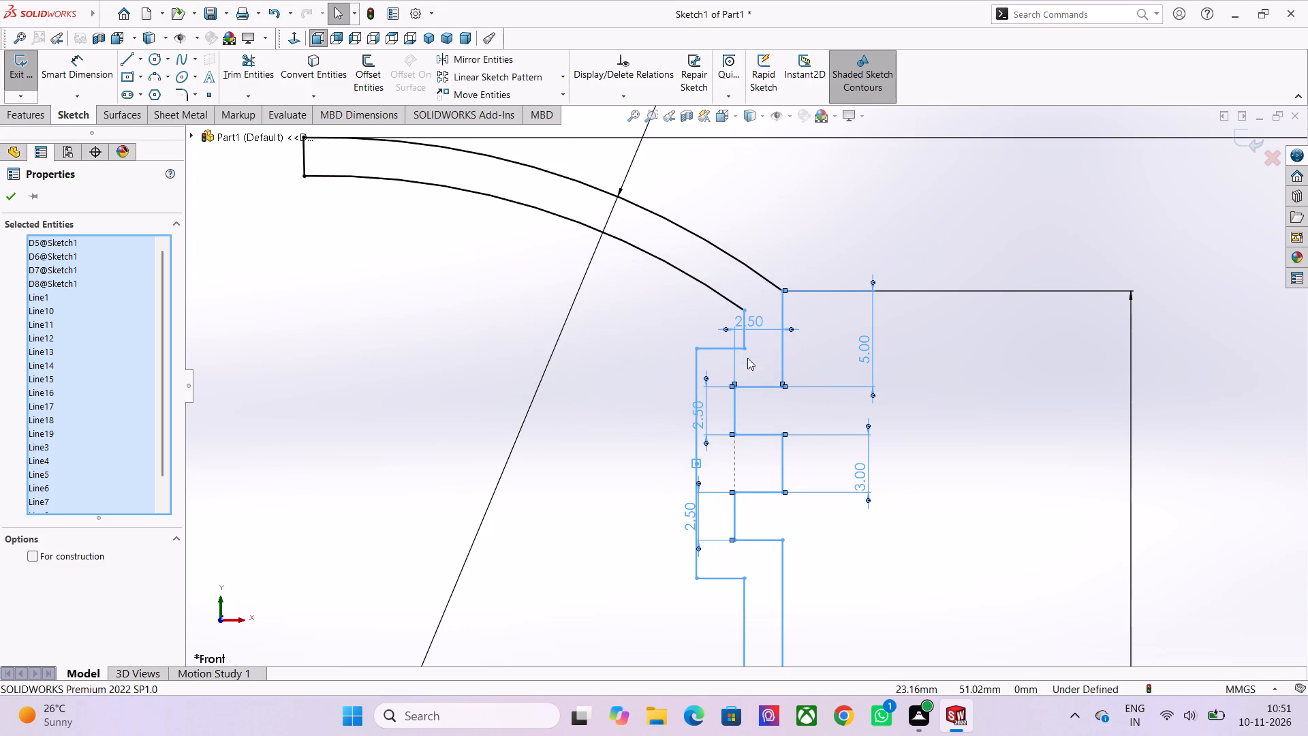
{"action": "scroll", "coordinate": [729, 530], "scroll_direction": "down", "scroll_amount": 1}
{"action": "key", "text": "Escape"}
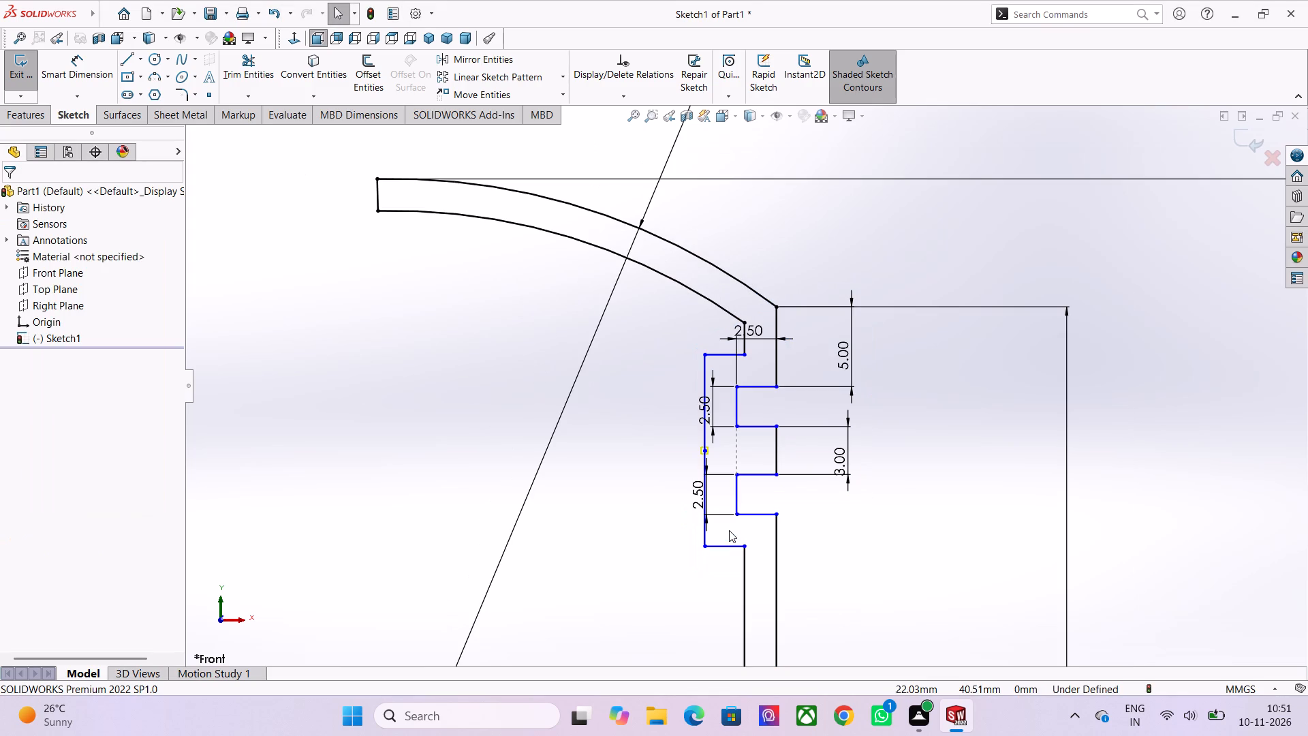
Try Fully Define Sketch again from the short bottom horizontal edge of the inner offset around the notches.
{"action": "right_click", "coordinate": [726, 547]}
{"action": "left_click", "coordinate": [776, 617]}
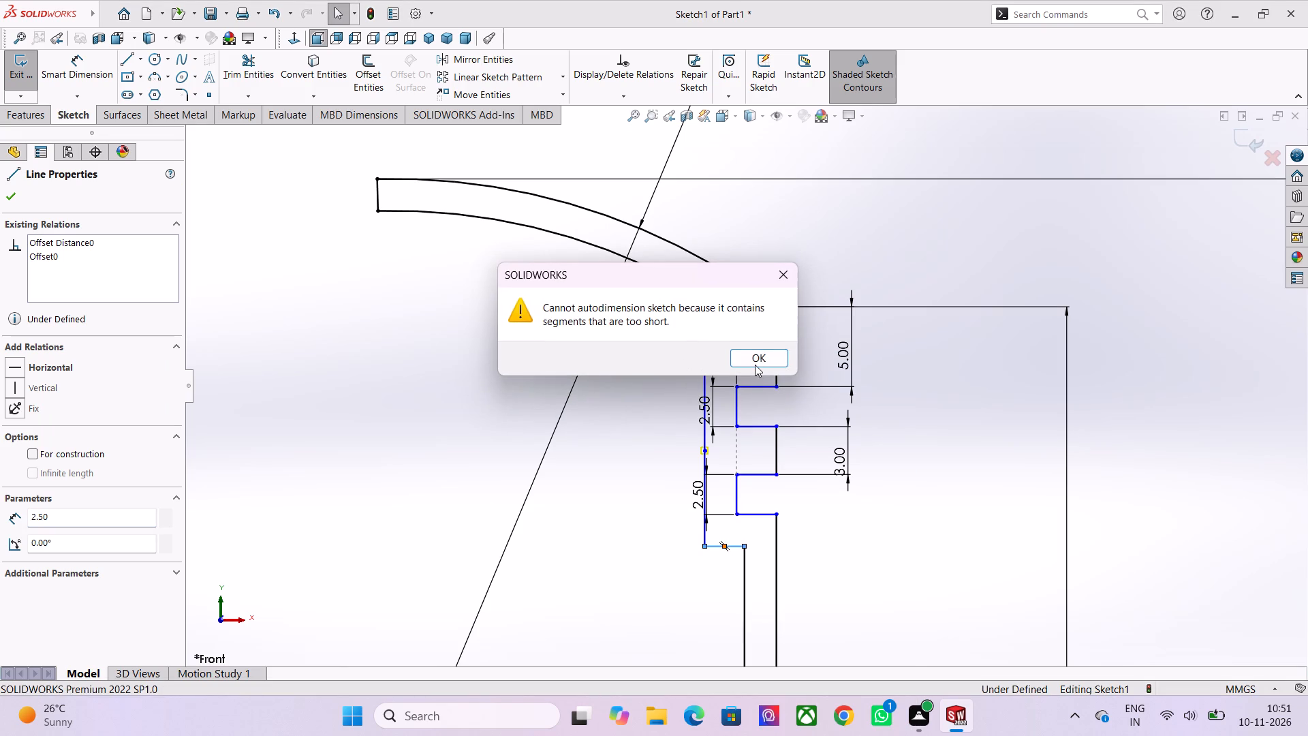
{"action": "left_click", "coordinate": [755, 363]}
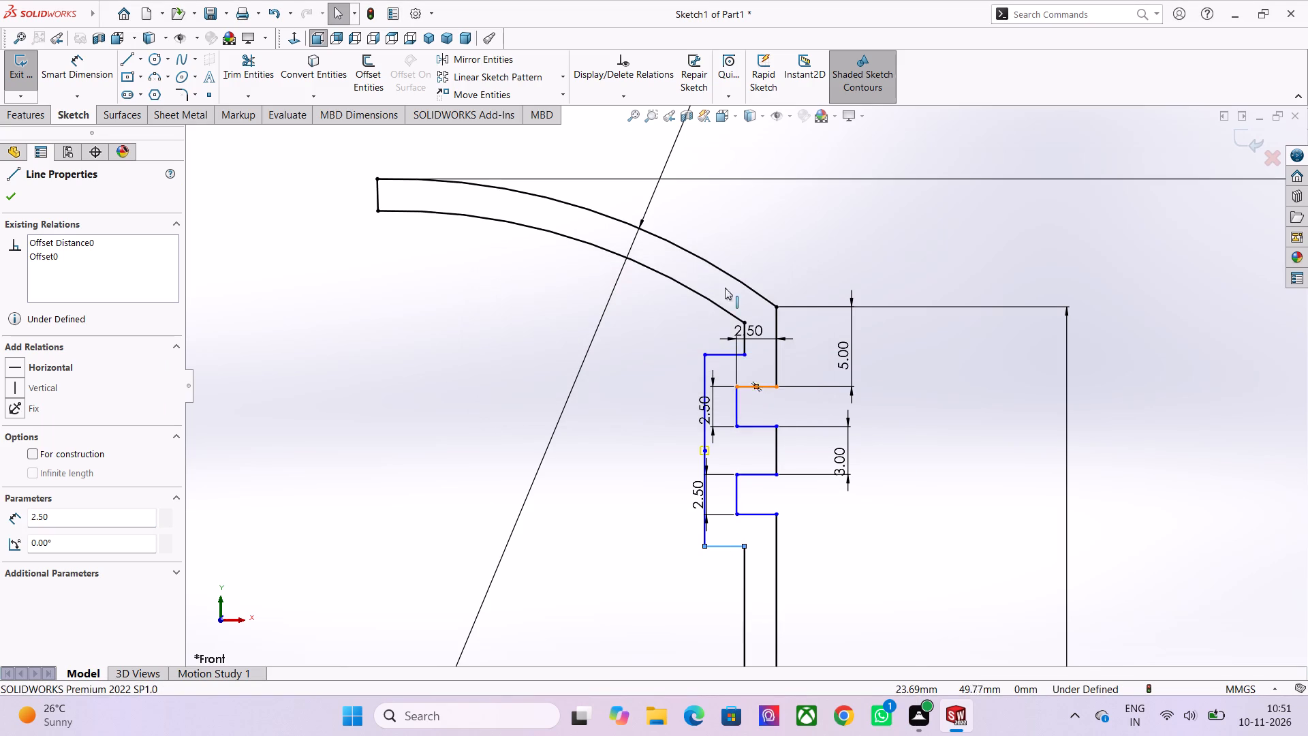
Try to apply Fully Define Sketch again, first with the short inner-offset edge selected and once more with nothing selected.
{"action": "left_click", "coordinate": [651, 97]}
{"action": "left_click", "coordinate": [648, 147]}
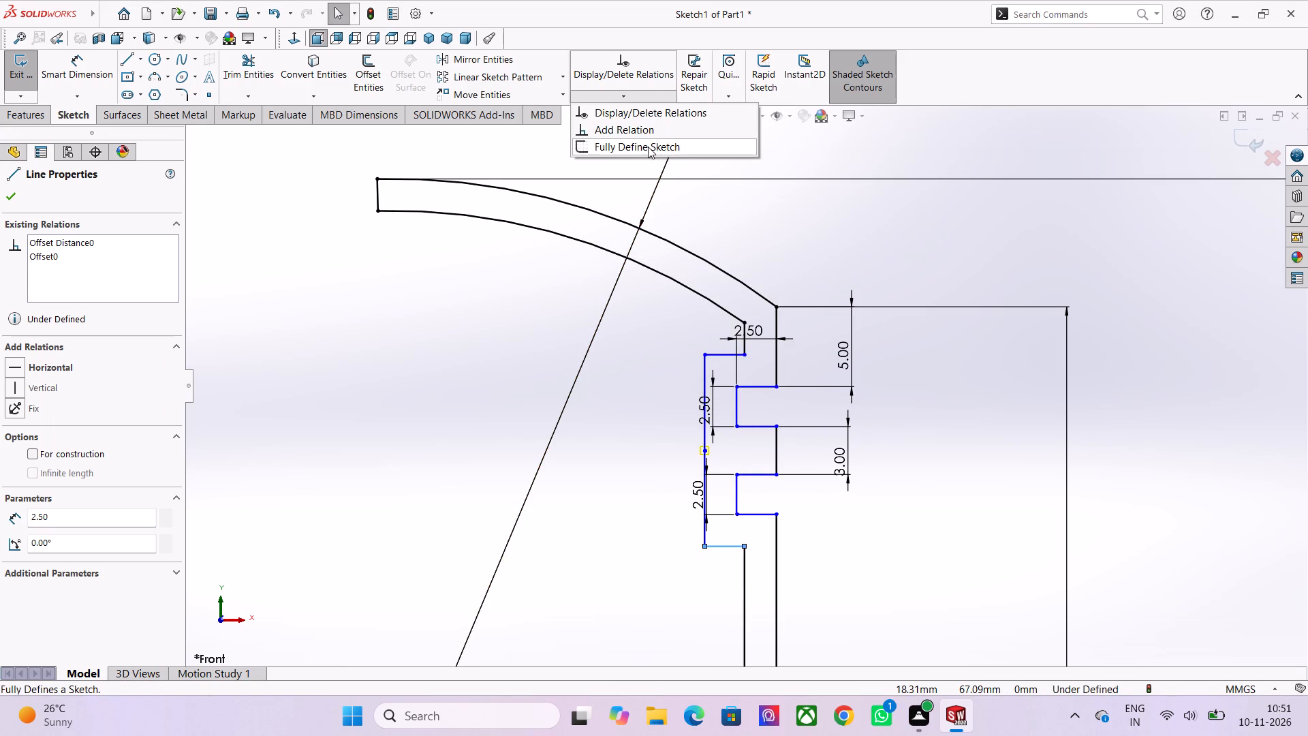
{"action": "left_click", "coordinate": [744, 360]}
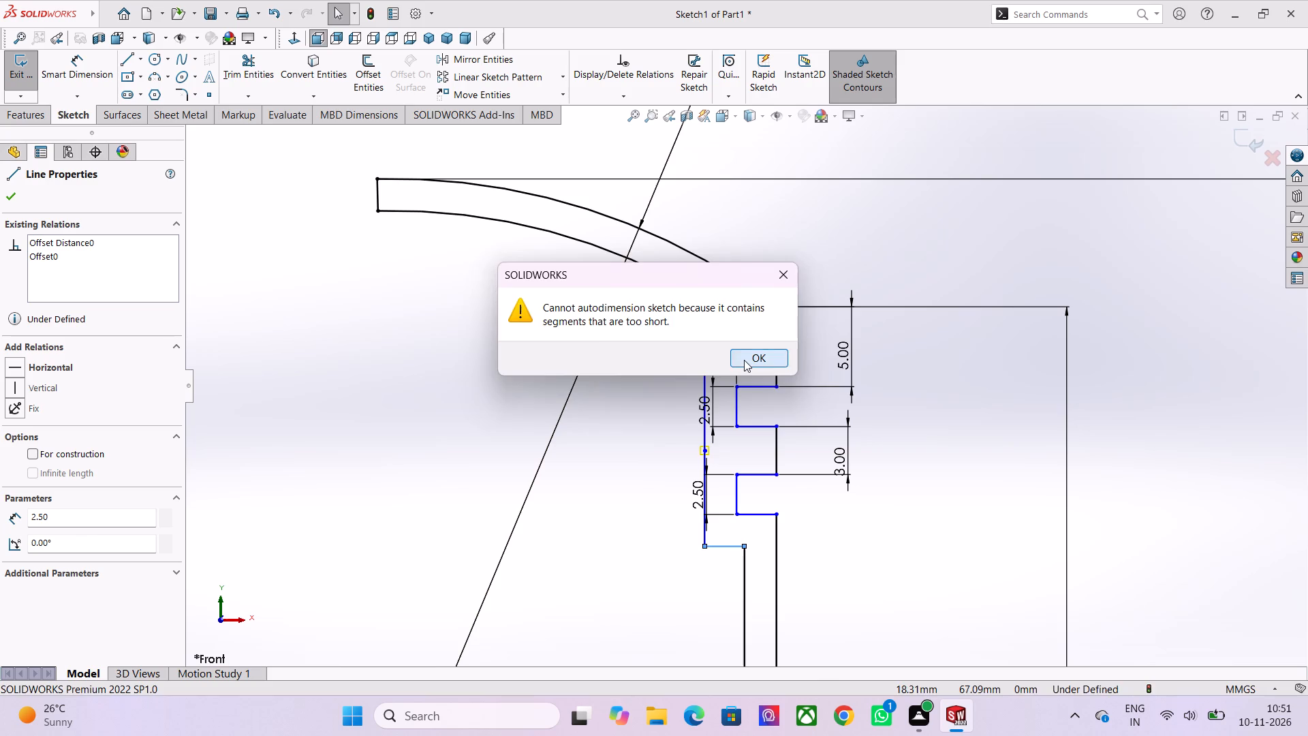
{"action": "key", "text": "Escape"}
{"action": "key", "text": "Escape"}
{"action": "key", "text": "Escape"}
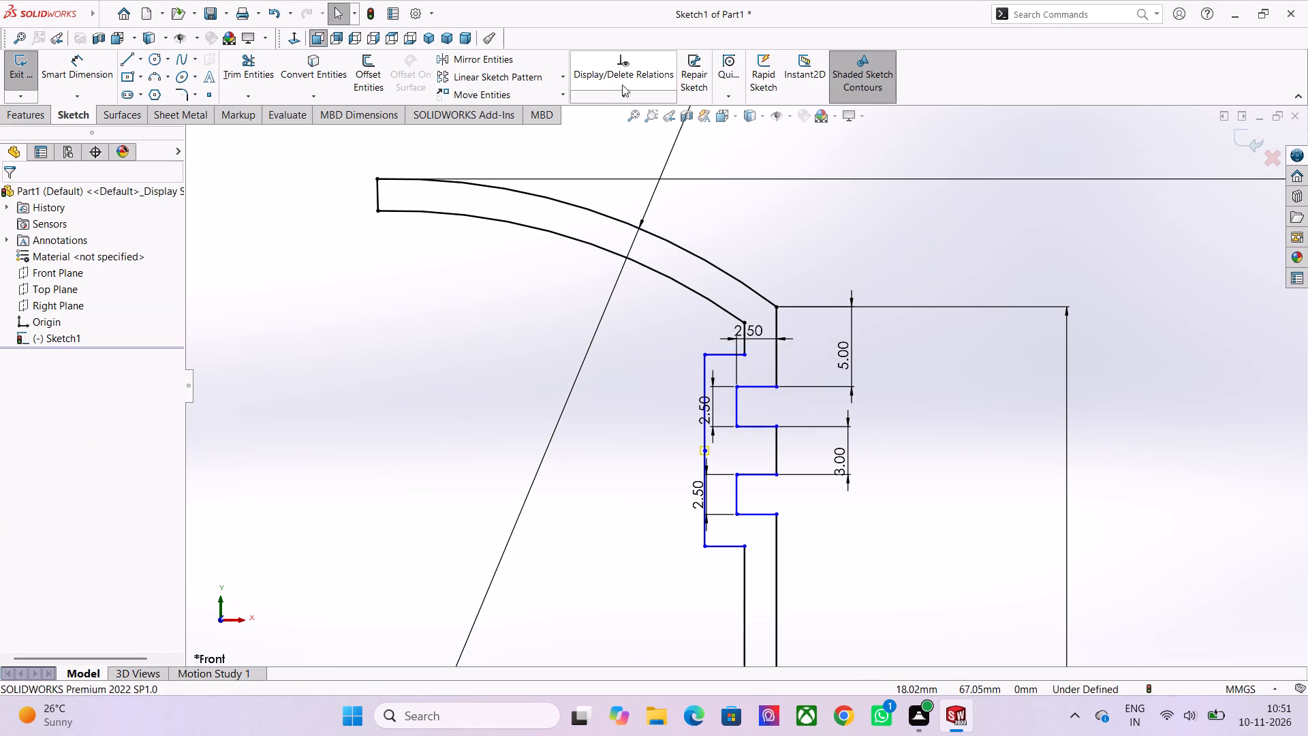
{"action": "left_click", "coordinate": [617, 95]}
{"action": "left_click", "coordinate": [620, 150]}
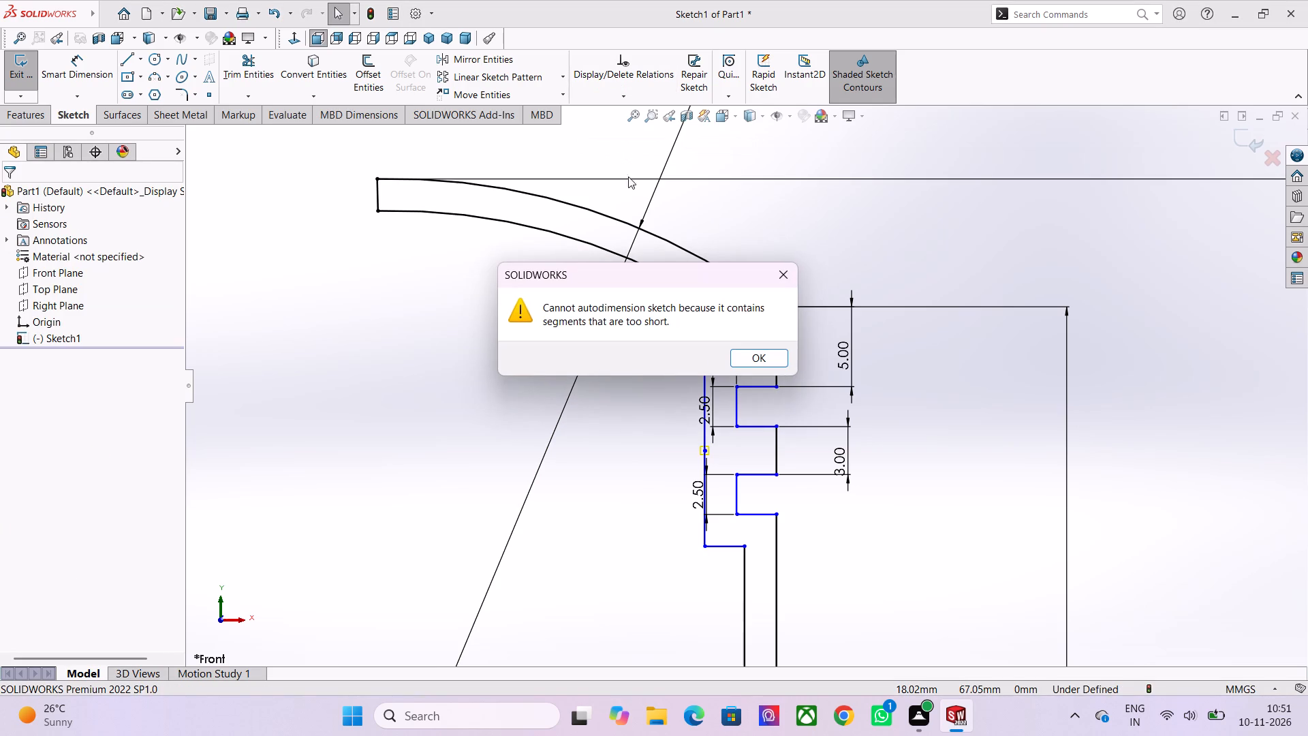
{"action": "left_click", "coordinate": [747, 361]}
Examine the inner offset lines and dimensions around the two notches for the cause of the under-defined geometry.
{"action": "scroll", "coordinate": [738, 372], "scroll_direction": "down", "scroll_amount": 2}
{"action": "scroll", "coordinate": [695, 435], "scroll_direction": "down", "scroll_amount": 4}
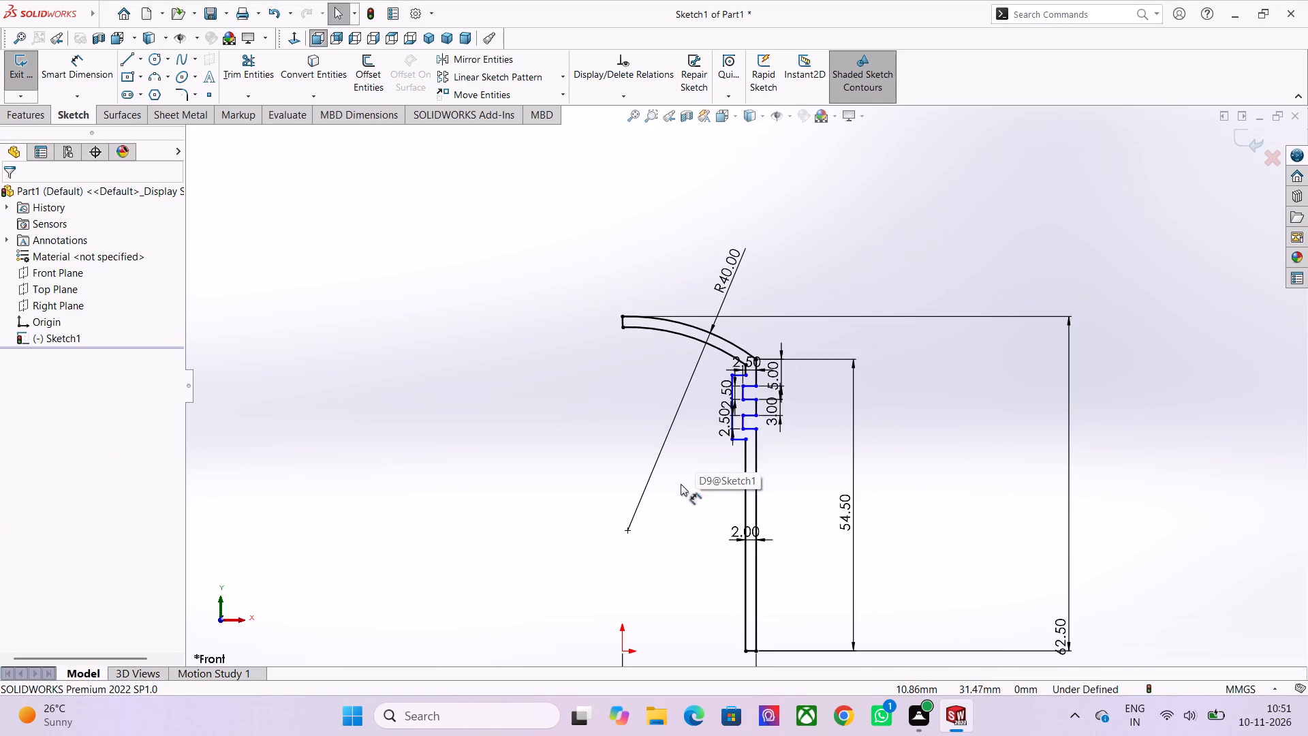
{"action": "scroll", "coordinate": [677, 565], "scroll_direction": "down", "scroll_amount": 1}
{"action": "scroll", "coordinate": [751, 448], "scroll_direction": "up", "scroll_amount": 5}
{"action": "scroll", "coordinate": [689, 314], "scroll_direction": "up", "scroll_amount": 2}
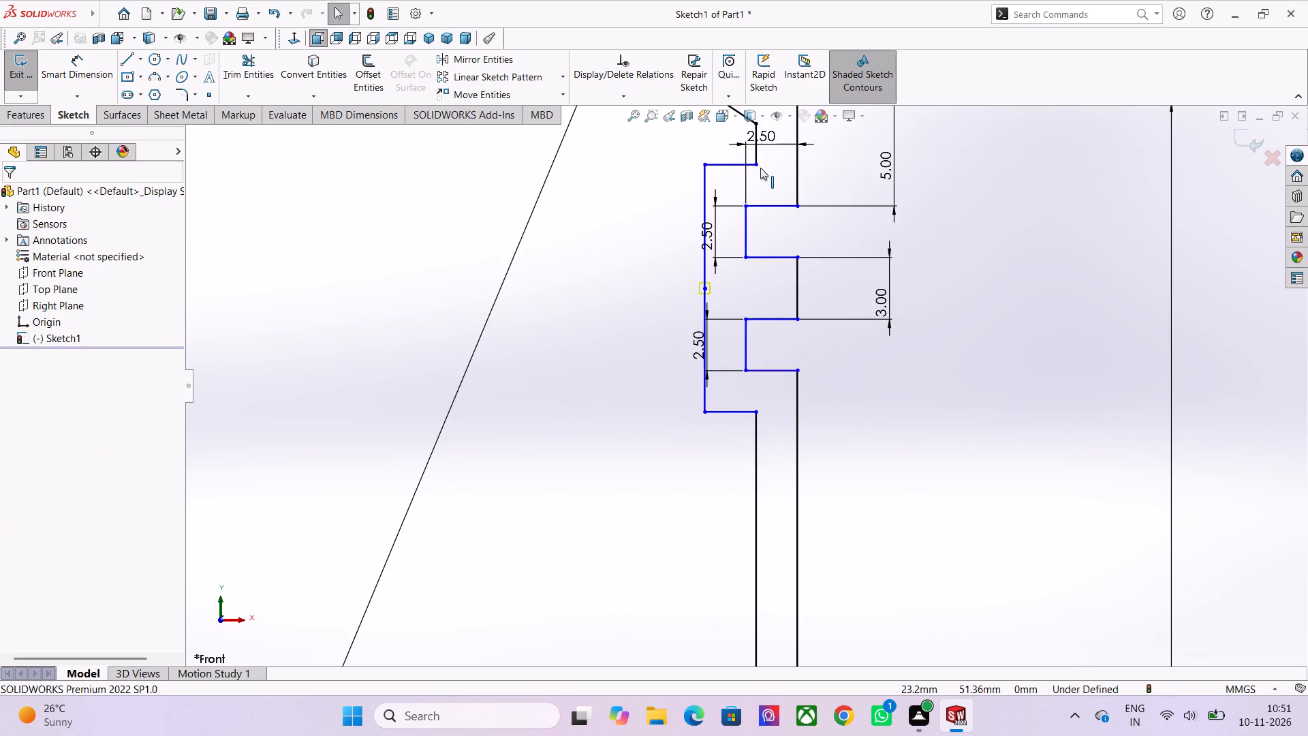
{"action": "scroll", "coordinate": [760, 168], "scroll_direction": "up", "scroll_amount": 3}
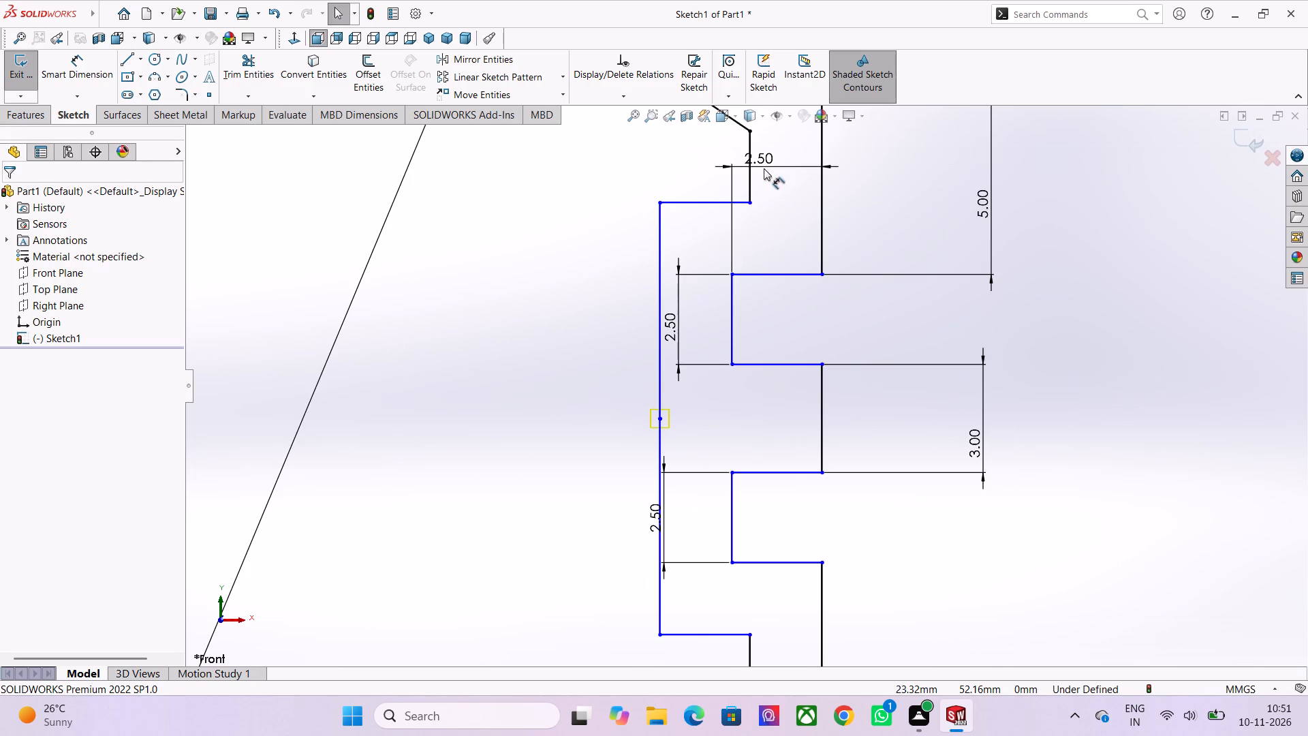
{"action": "scroll", "coordinate": [788, 388], "scroll_direction": "down", "scroll_amount": 1}
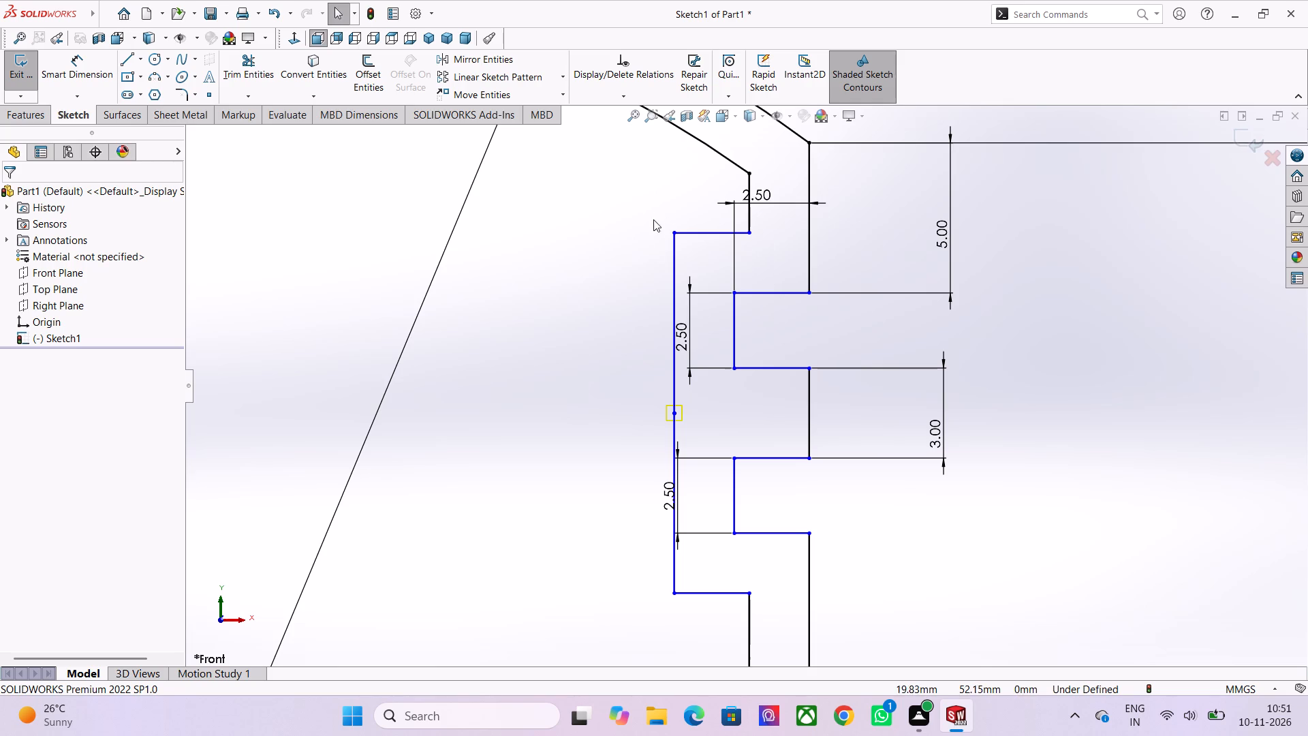
{"action": "scroll", "coordinate": [641, 459], "scroll_direction": "down", "scroll_amount": 6}
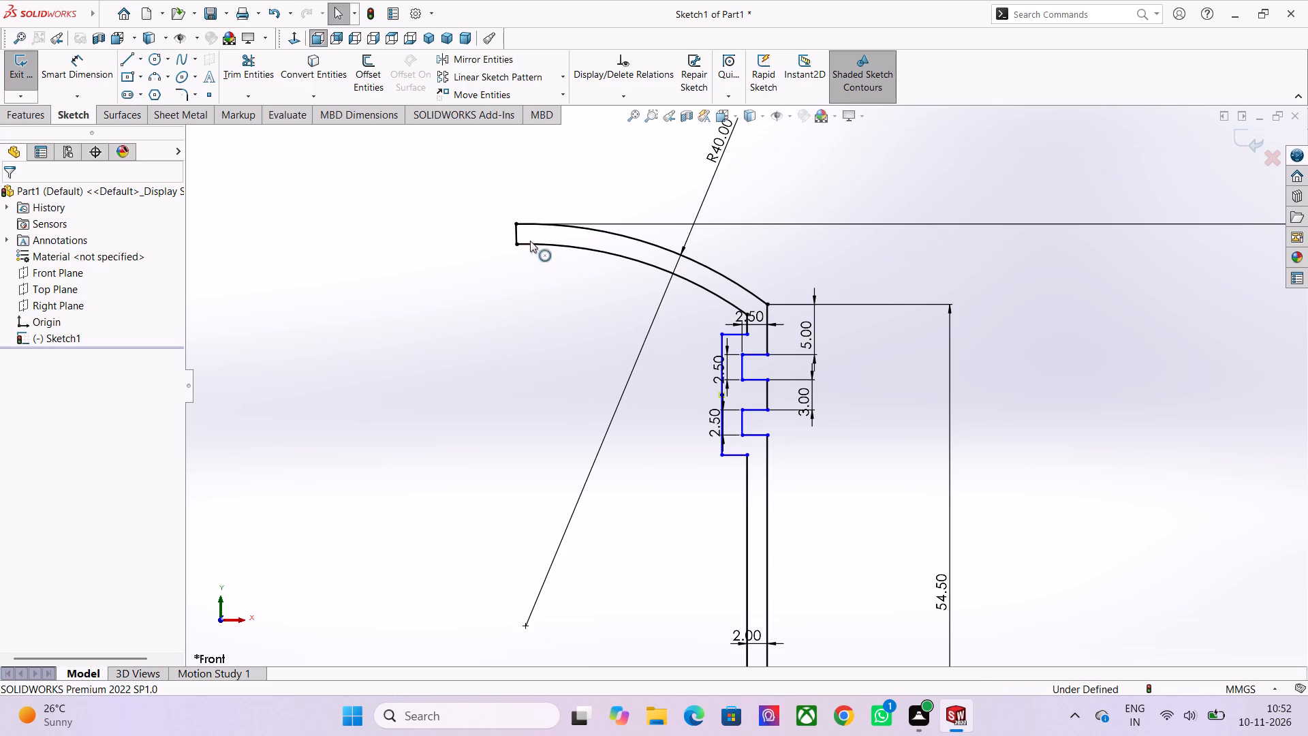
Examine the capped free end of the top arc and the bottom corner of the side wall up close.
{"action": "scroll", "coordinate": [530, 240], "scroll_direction": "up", "scroll_amount": 3}
{"action": "scroll", "coordinate": [553, 296], "scroll_direction": "up", "scroll_amount": 5}
{"action": "scroll", "coordinate": [606, 227], "scroll_direction": "up", "scroll_amount": 8}
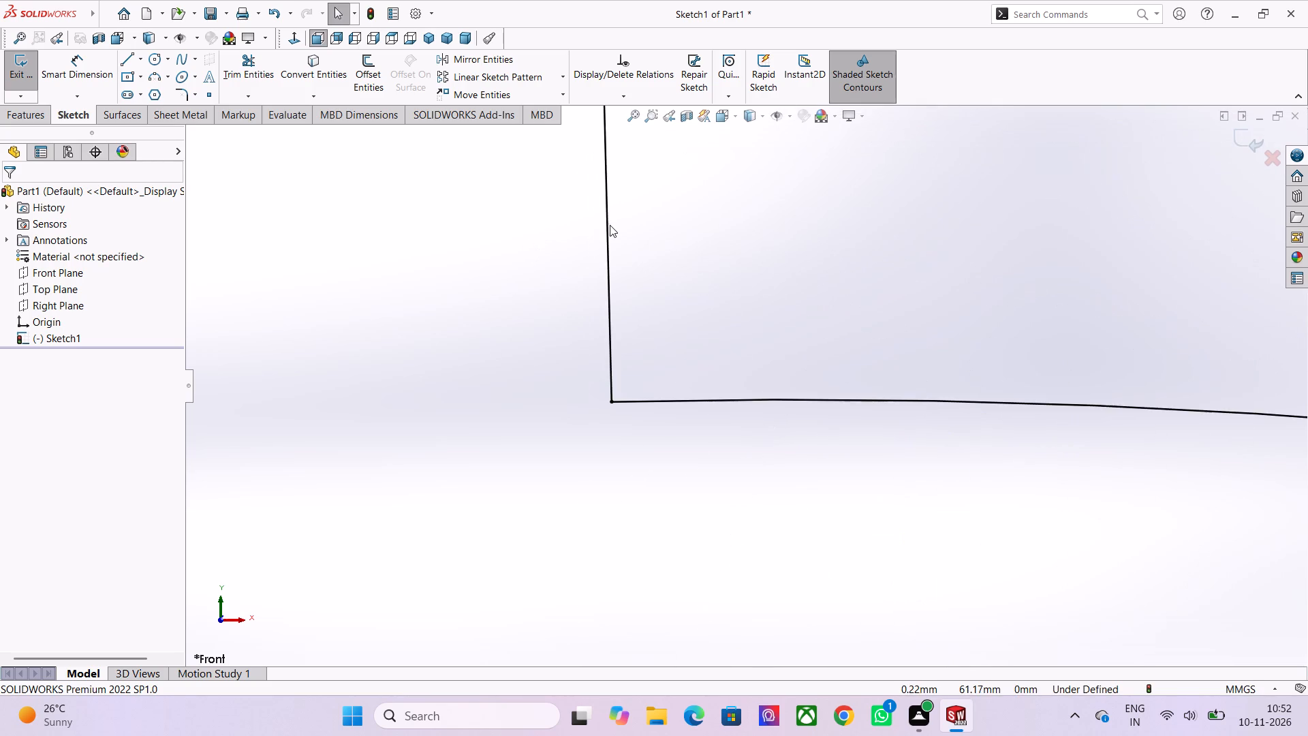
{"action": "scroll", "coordinate": [620, 218], "scroll_direction": "up", "scroll_amount": 4}
{"action": "scroll", "coordinate": [657, 587], "scroll_direction": "down", "scroll_amount": 15}
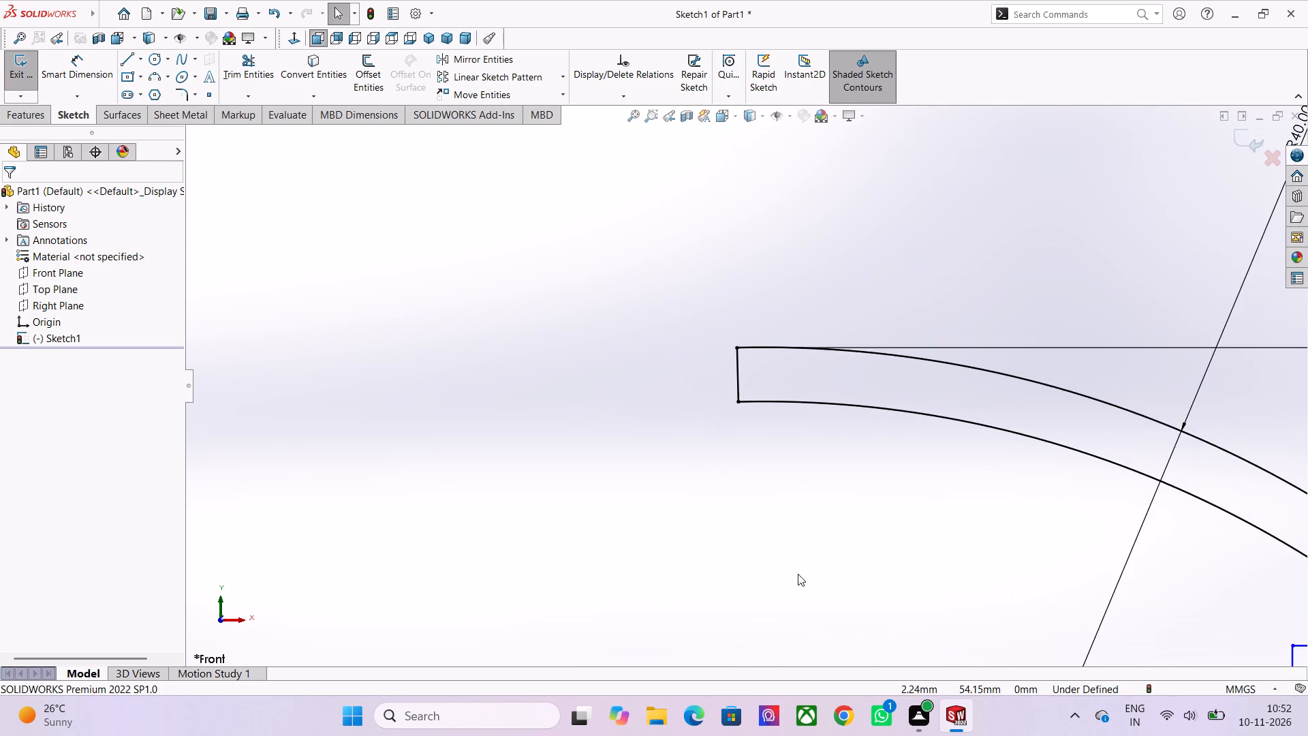
{"action": "scroll", "coordinate": [798, 575], "scroll_direction": "down", "scroll_amount": 2}
{"action": "scroll", "coordinate": [897, 602], "scroll_direction": "down", "scroll_amount": 7}
{"action": "scroll", "coordinate": [896, 641], "scroll_direction": "up", "scroll_amount": 3}
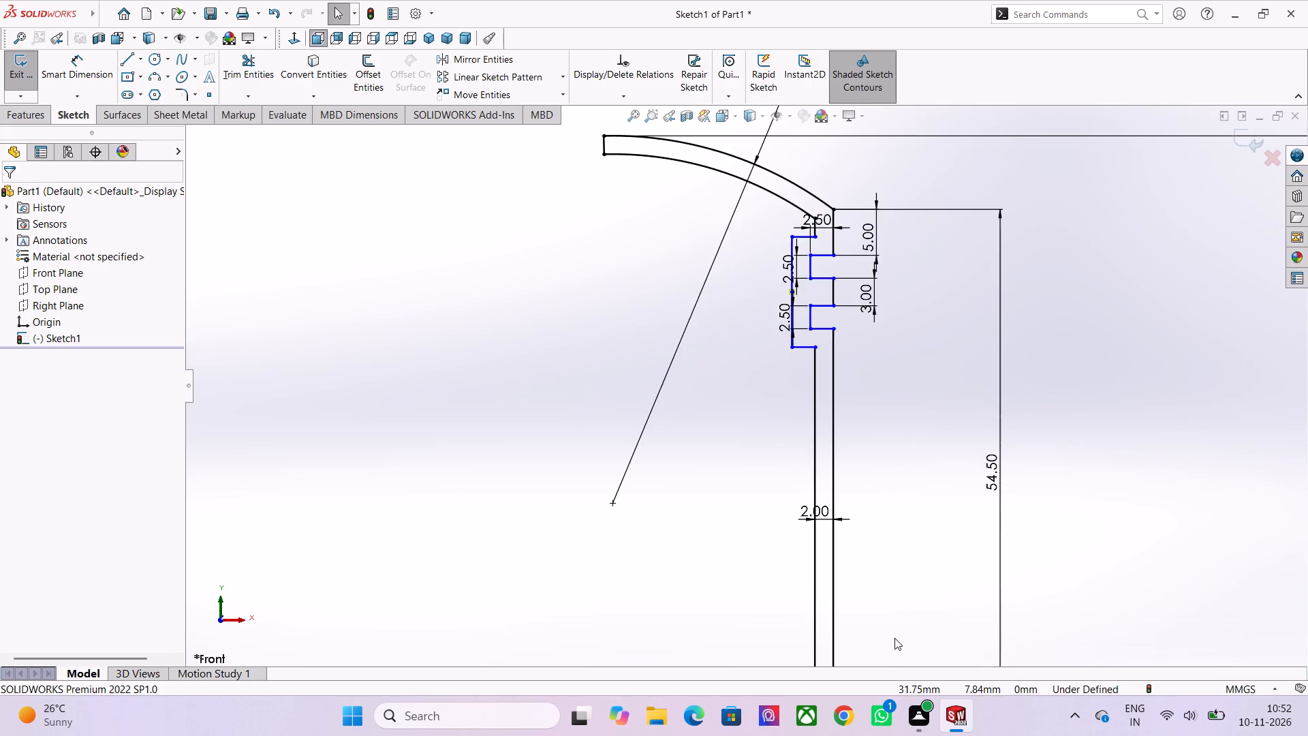
{"action": "scroll", "coordinate": [890, 637], "scroll_direction": "down", "scroll_amount": 2}
{"action": "scroll", "coordinate": [822, 579], "scroll_direction": "down", "scroll_amount": 2}
{"action": "scroll", "coordinate": [785, 573], "scroll_direction": "up", "scroll_amount": 5}
{"action": "scroll", "coordinate": [774, 412], "scroll_direction": "up", "scroll_amount": 6}
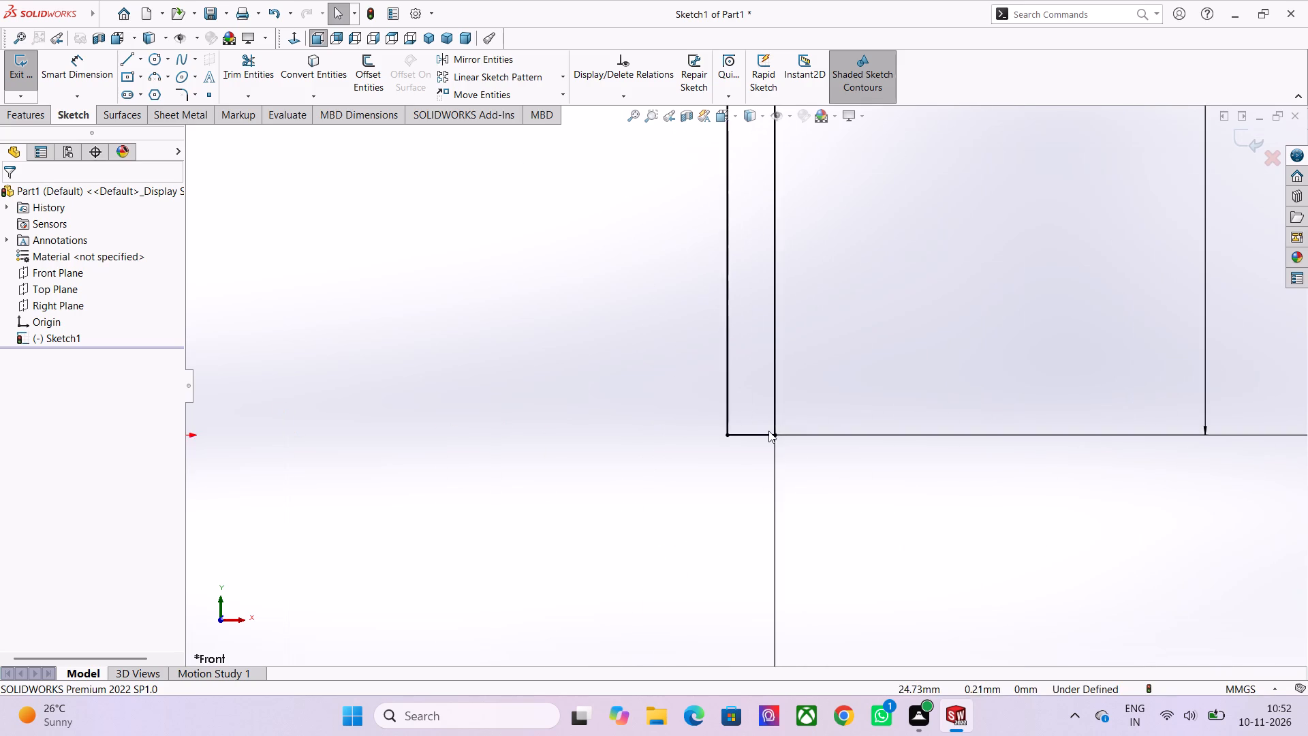
{"action": "scroll", "coordinate": [768, 431], "scroll_direction": "up", "scroll_amount": 9}
{"action": "scroll", "coordinate": [768, 431], "scroll_direction": "down", "scroll_amount": 9}
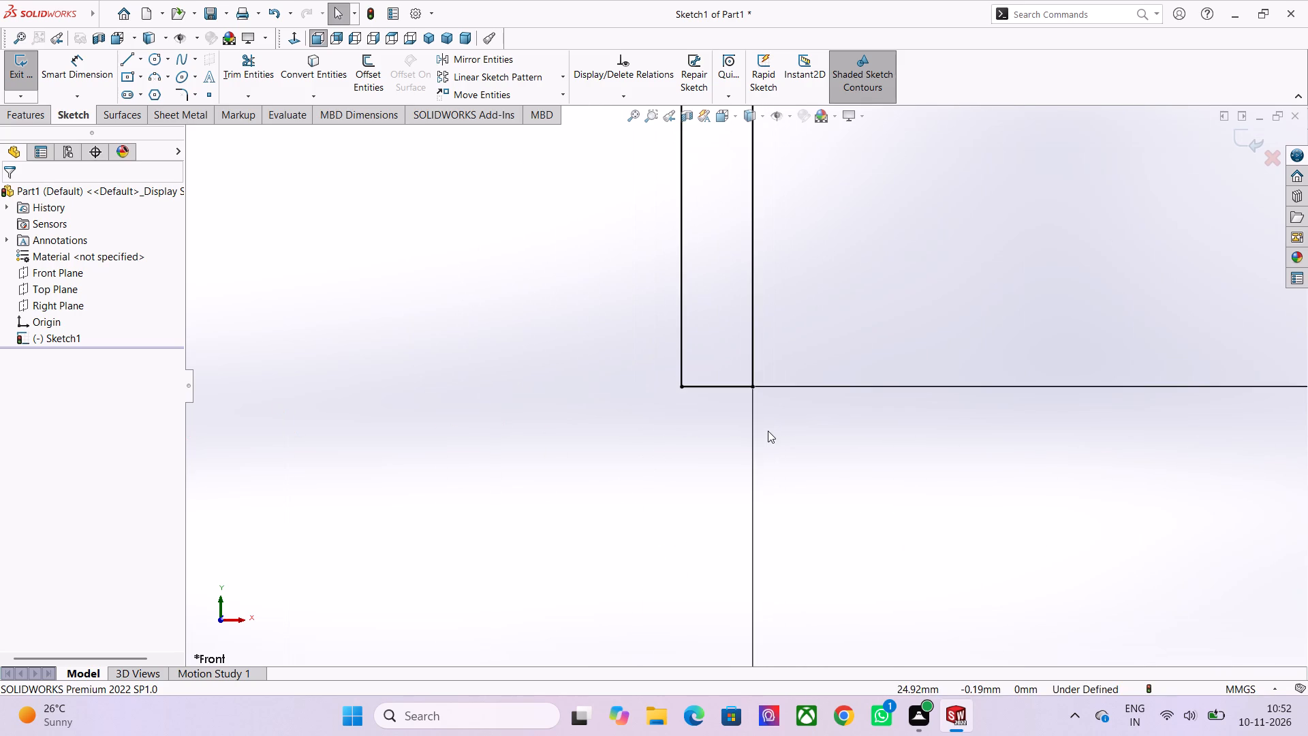
{"action": "scroll", "coordinate": [768, 431], "scroll_direction": "down", "scroll_amount": 3}
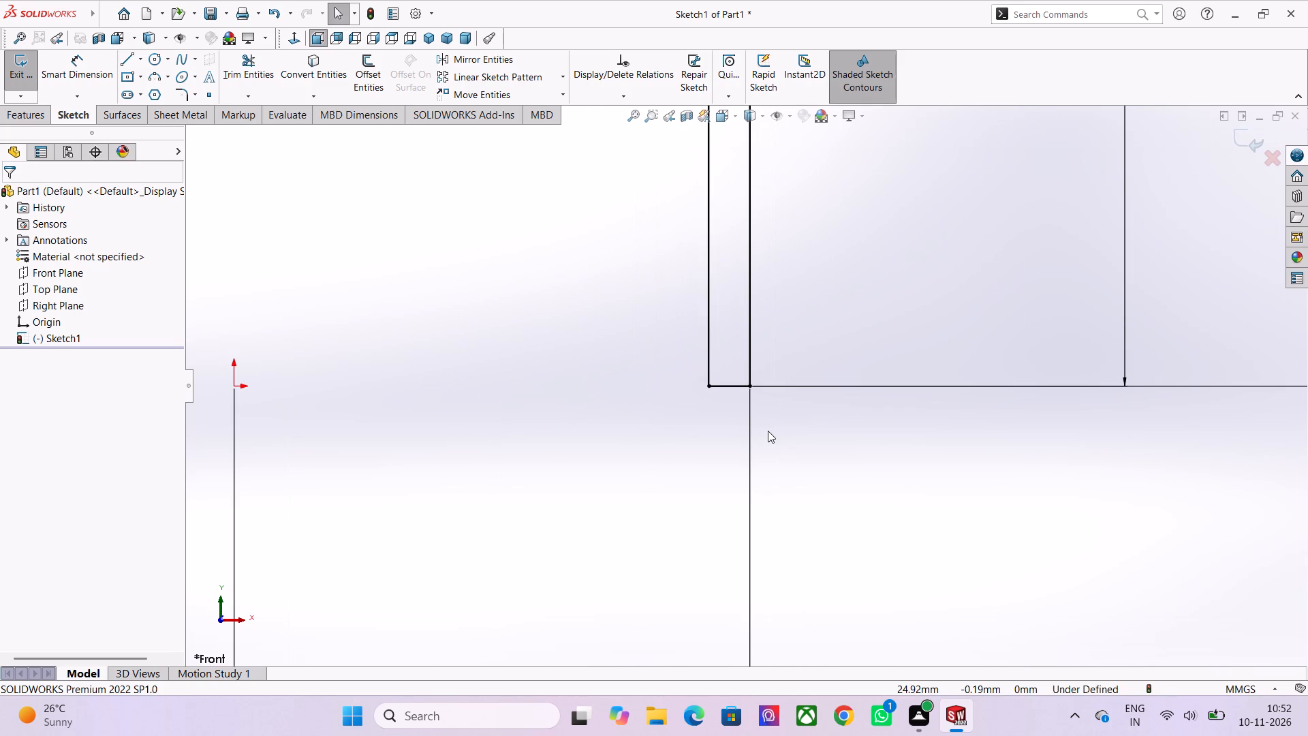
{"action": "scroll", "coordinate": [768, 431], "scroll_direction": "down", "scroll_amount": 3}
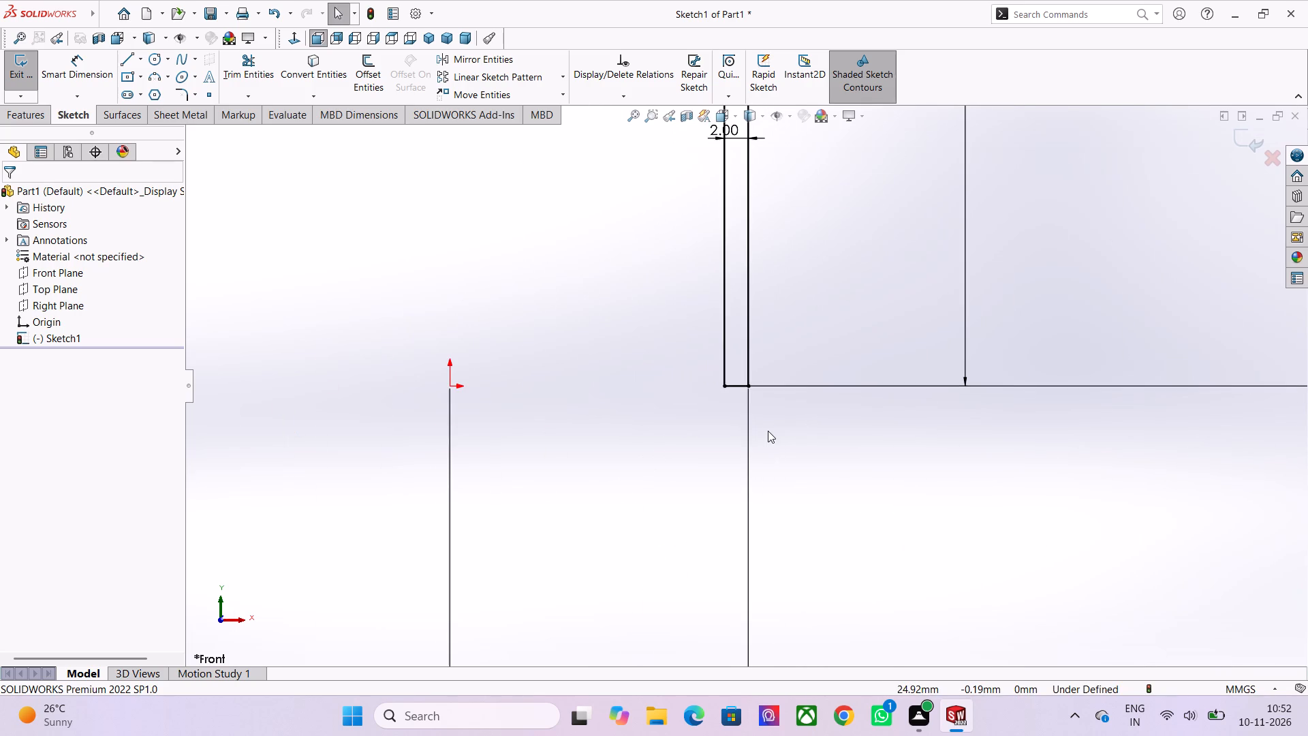
{"action": "scroll", "coordinate": [685, 430], "scroll_direction": "down", "scroll_amount": 2}
{"action": "scroll", "coordinate": [659, 256], "scroll_direction": "down", "scroll_amount": 6}
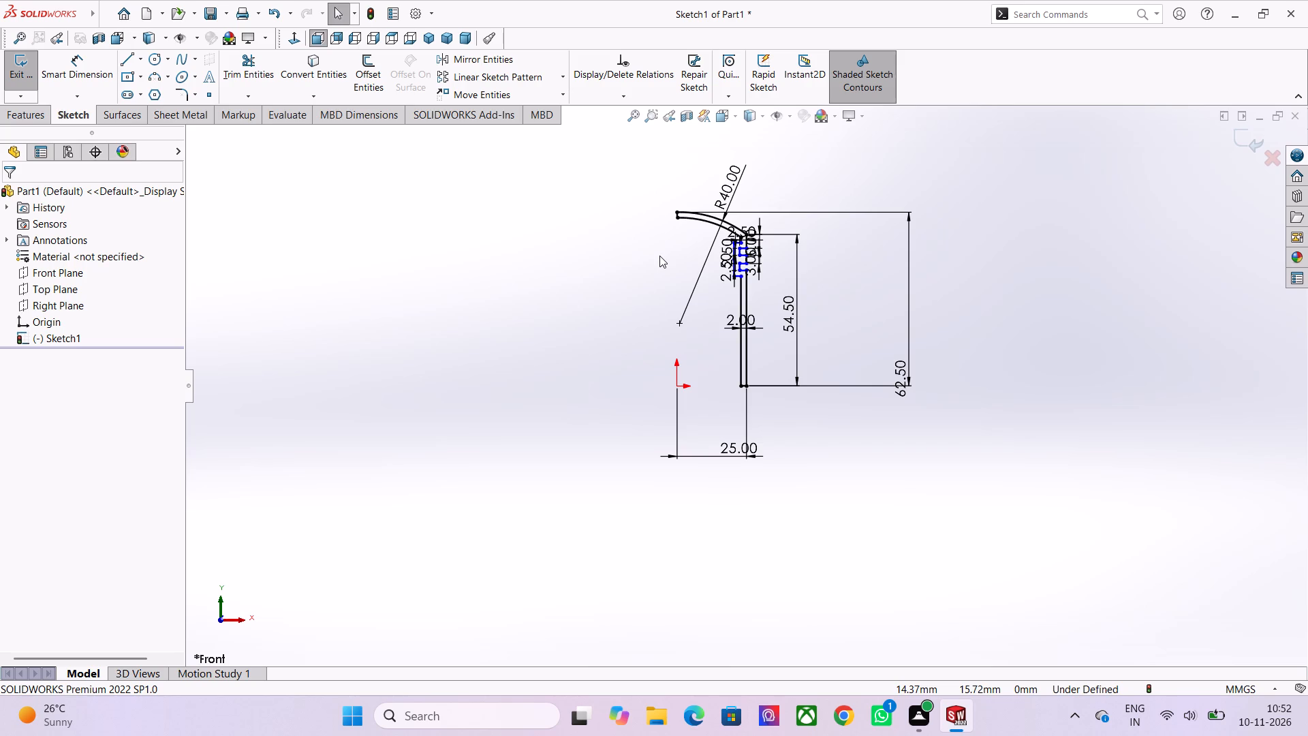
Exit the sketch and set up a 360-degree Blind Revolved Boss/Base of the profile about the short end line of the arc.
{"action": "left_click", "coordinate": [30, 66]}
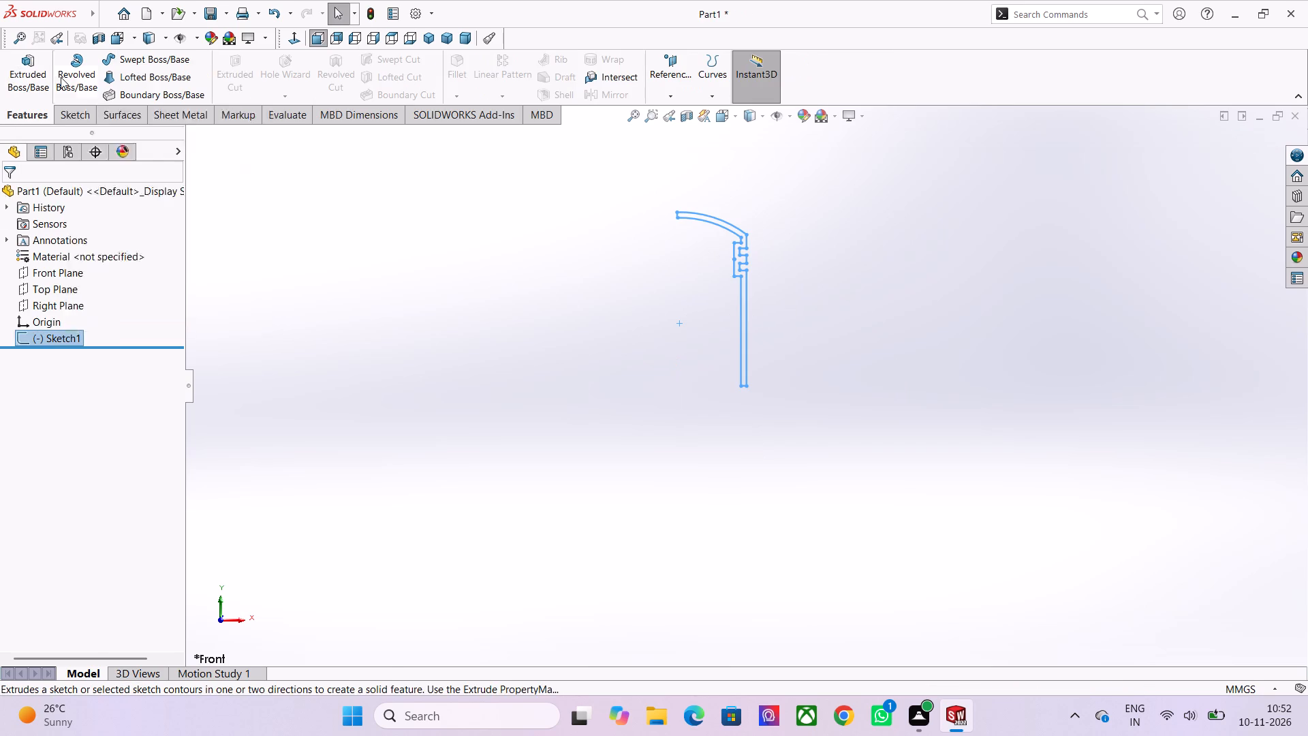
{"action": "left_click", "coordinate": [61, 77]}
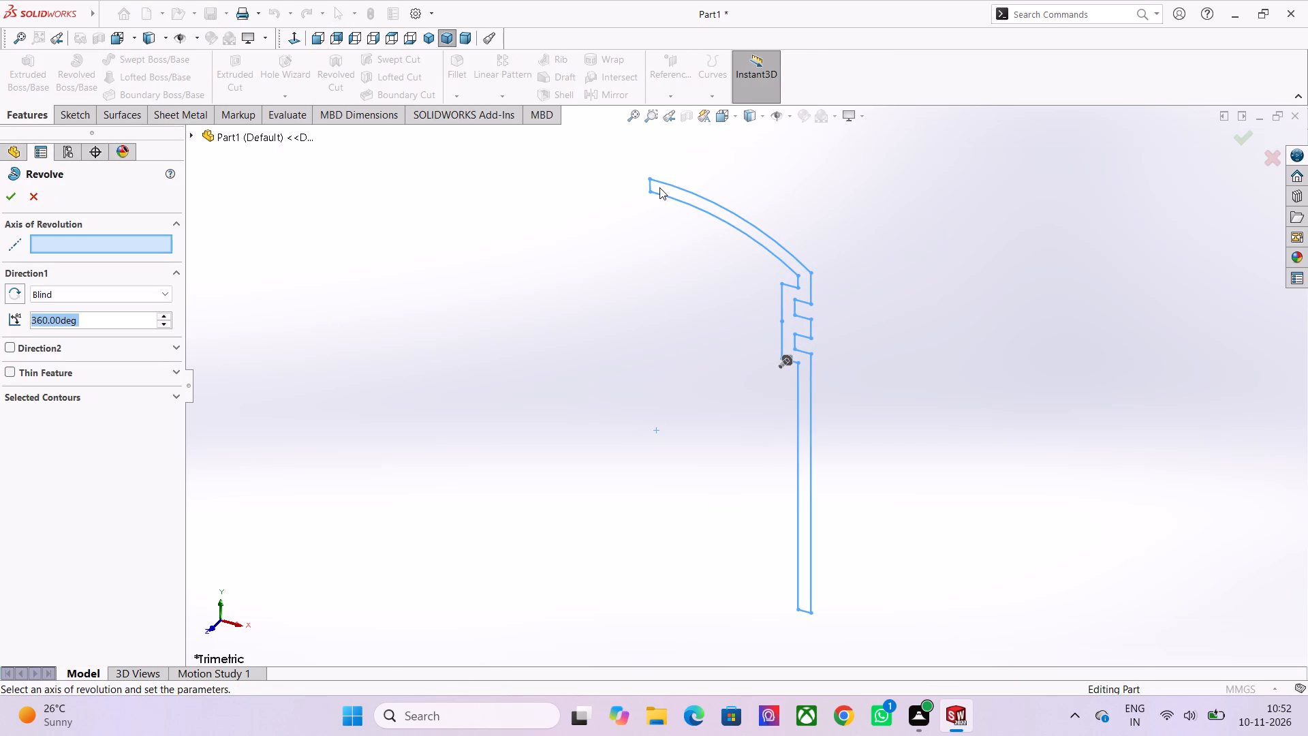
{"action": "left_click", "coordinate": [649, 185]}
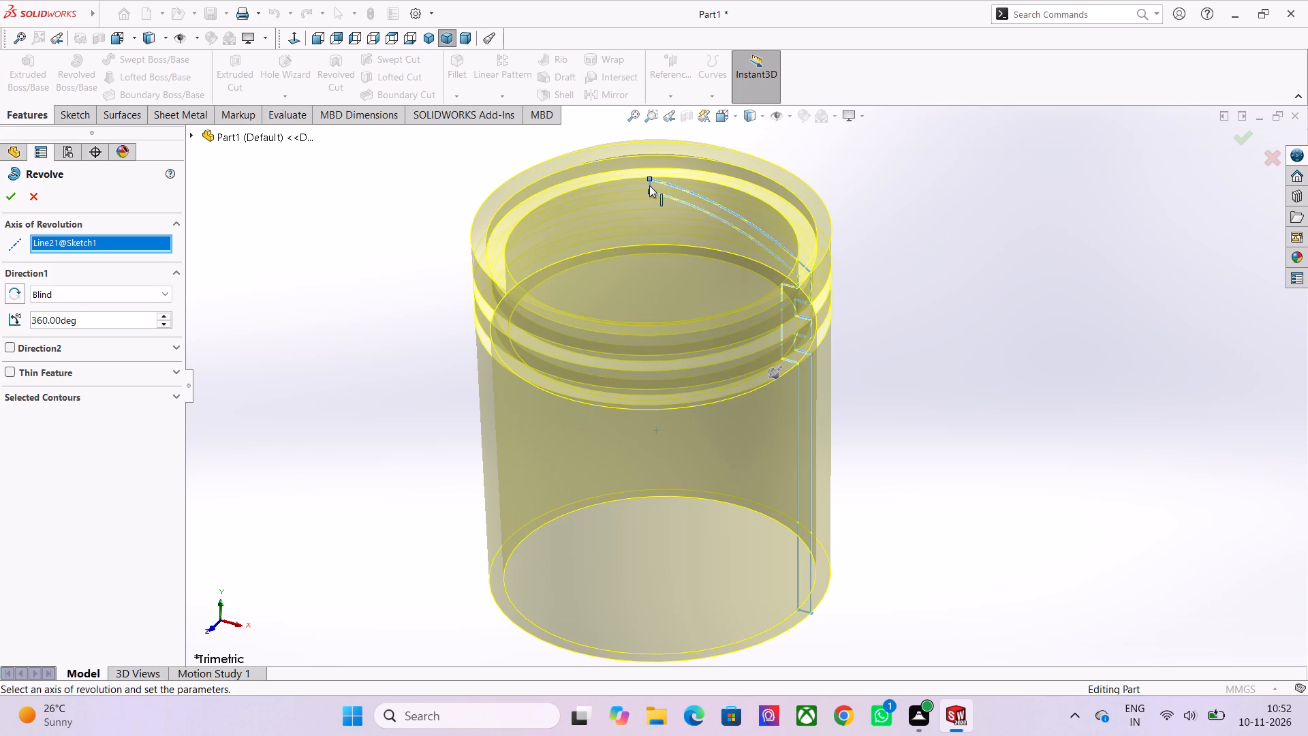
{"action": "scroll", "coordinate": [632, 358], "scroll_direction": "down", "scroll_amount": 1}
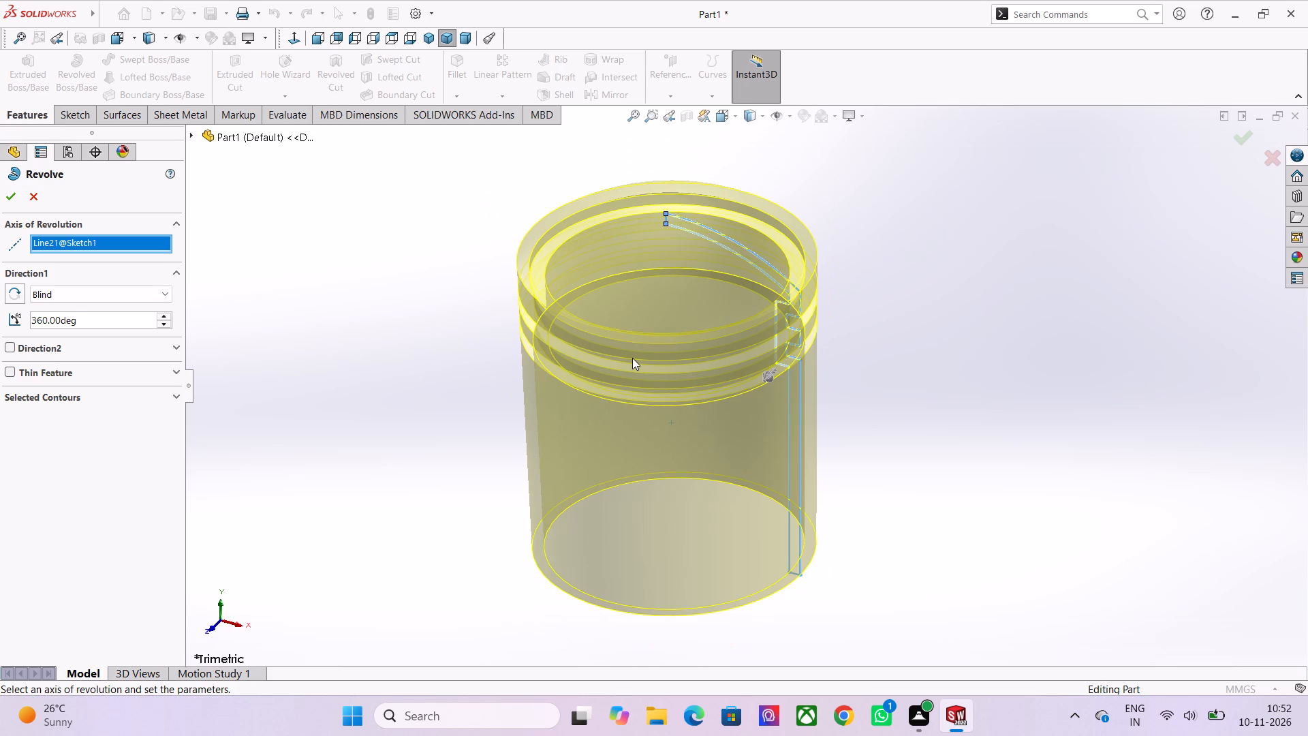
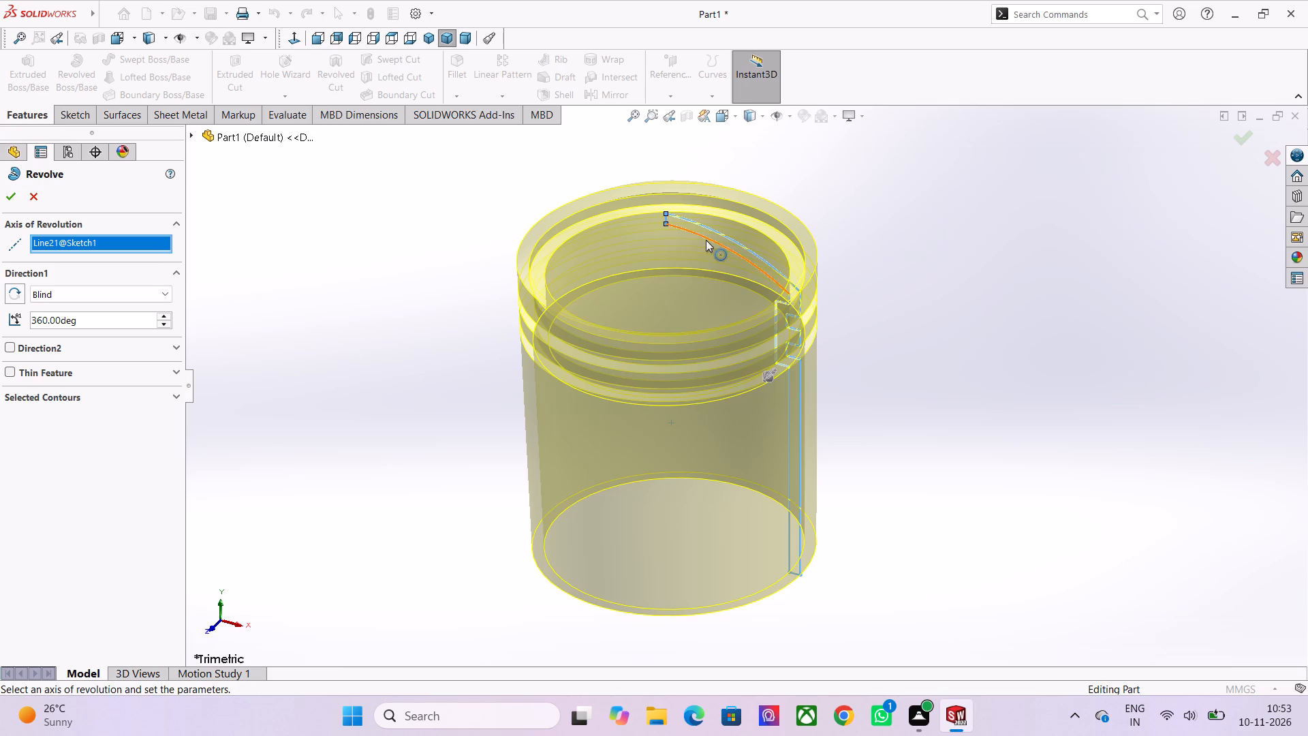
Examine the 360-degree revolve preview, including the top arc, the two notches and the side wall.
{"action": "scroll", "coordinate": [702, 252], "scroll_direction": "down", "scroll_amount": 1}
{"action": "scroll", "coordinate": [702, 271], "scroll_direction": "up", "scroll_amount": 1}
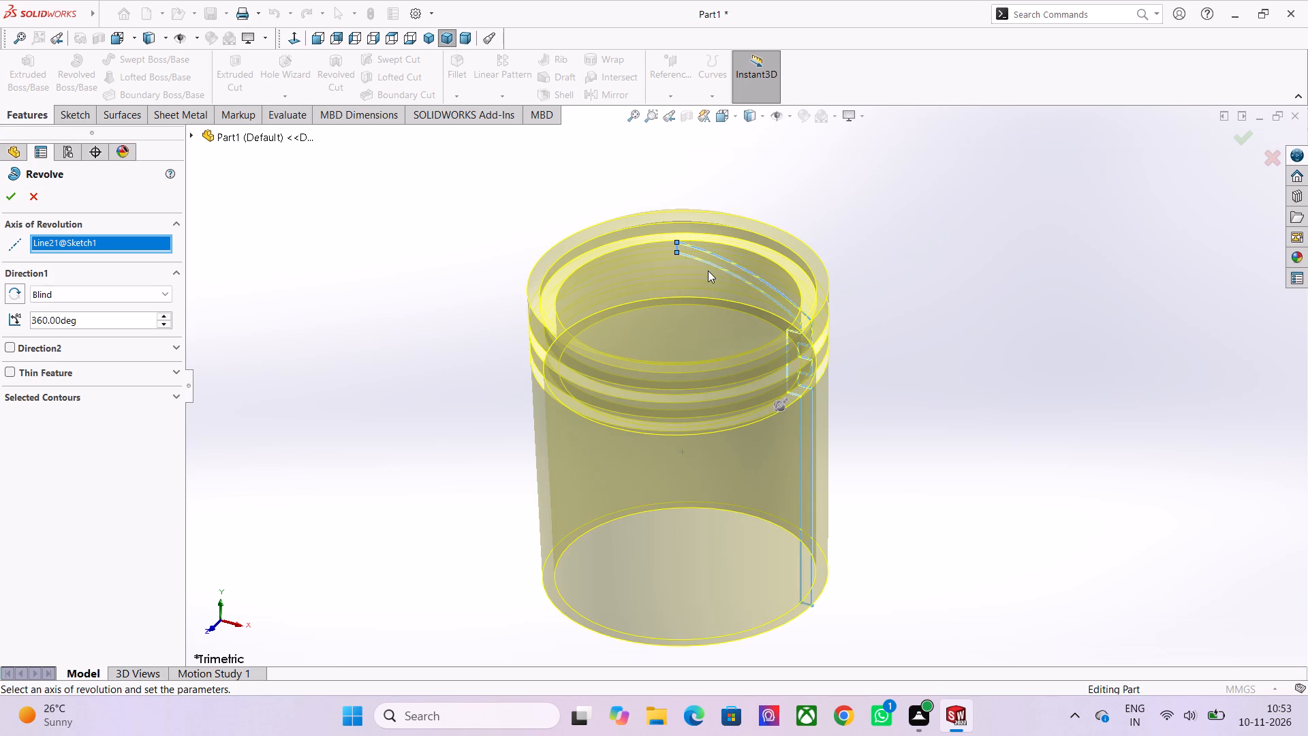
{"action": "scroll", "coordinate": [708, 271], "scroll_direction": "down", "scroll_amount": 1}
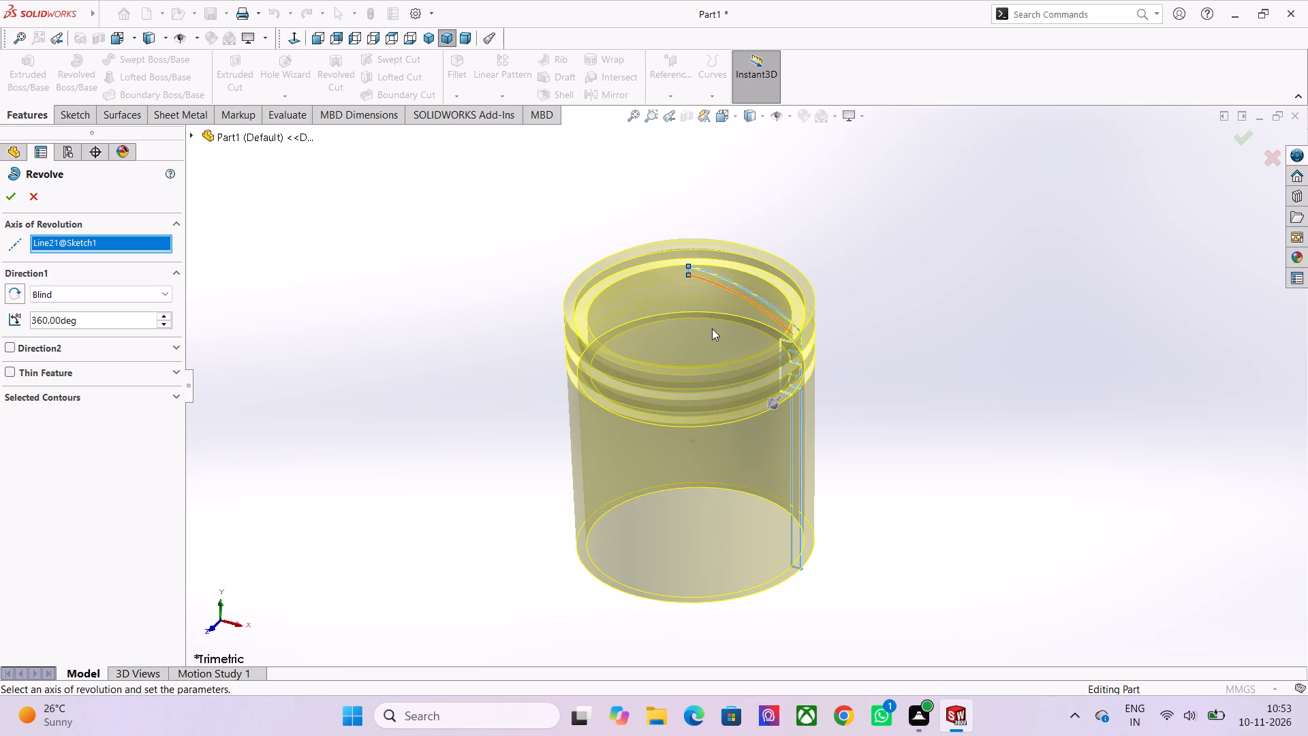
{"action": "scroll", "coordinate": [712, 335], "scroll_direction": "up", "scroll_amount": 1}
{"action": "scroll", "coordinate": [712, 334], "scroll_direction": "down", "scroll_amount": 1}
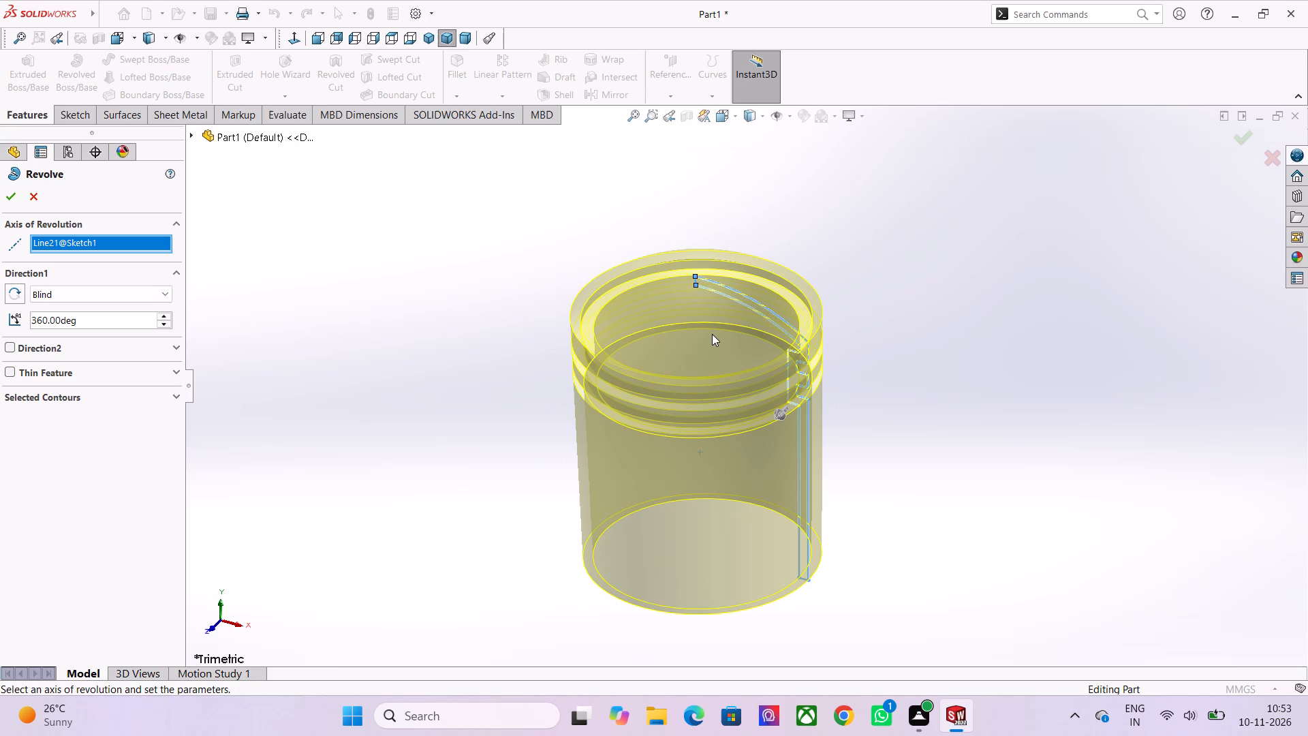
{"action": "scroll", "coordinate": [712, 341], "scroll_direction": "down", "scroll_amount": 1}
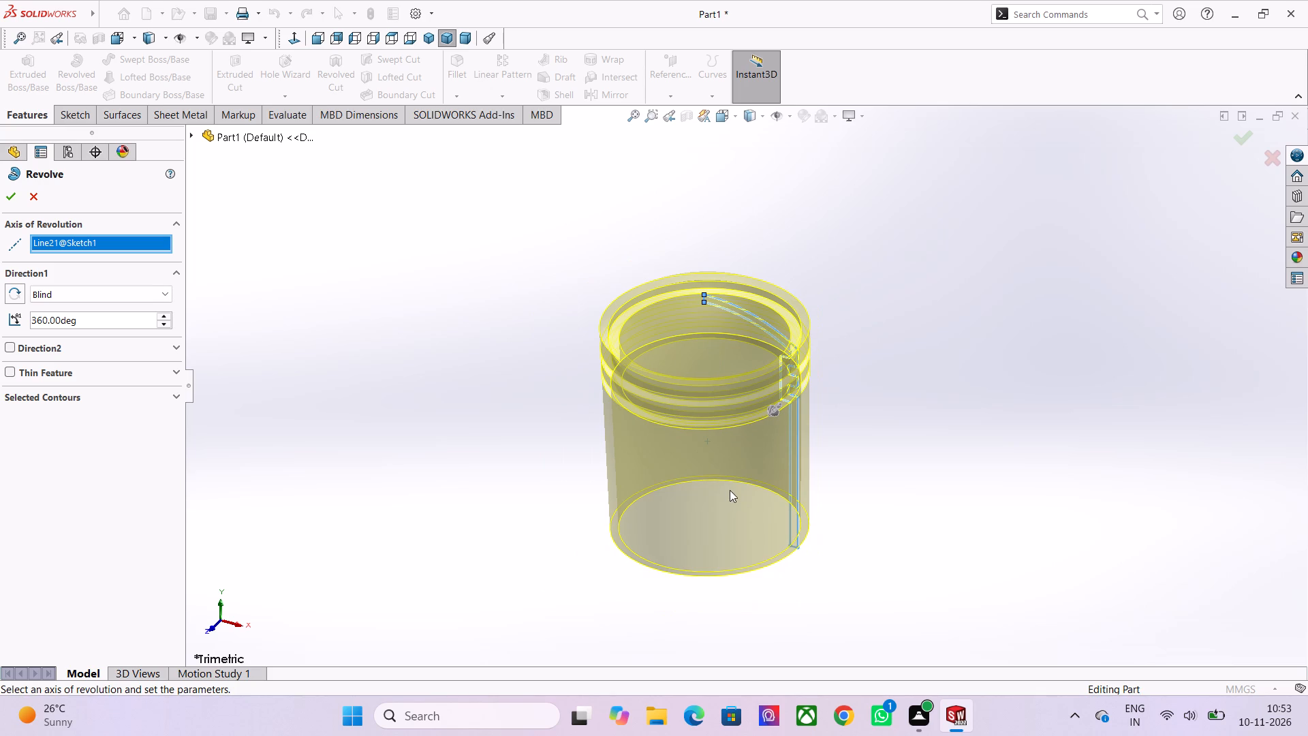
{"action": "scroll", "coordinate": [736, 349], "scroll_direction": "up", "scroll_amount": 3}
{"action": "scroll", "coordinate": [736, 356], "scroll_direction": "down", "scroll_amount": 1}
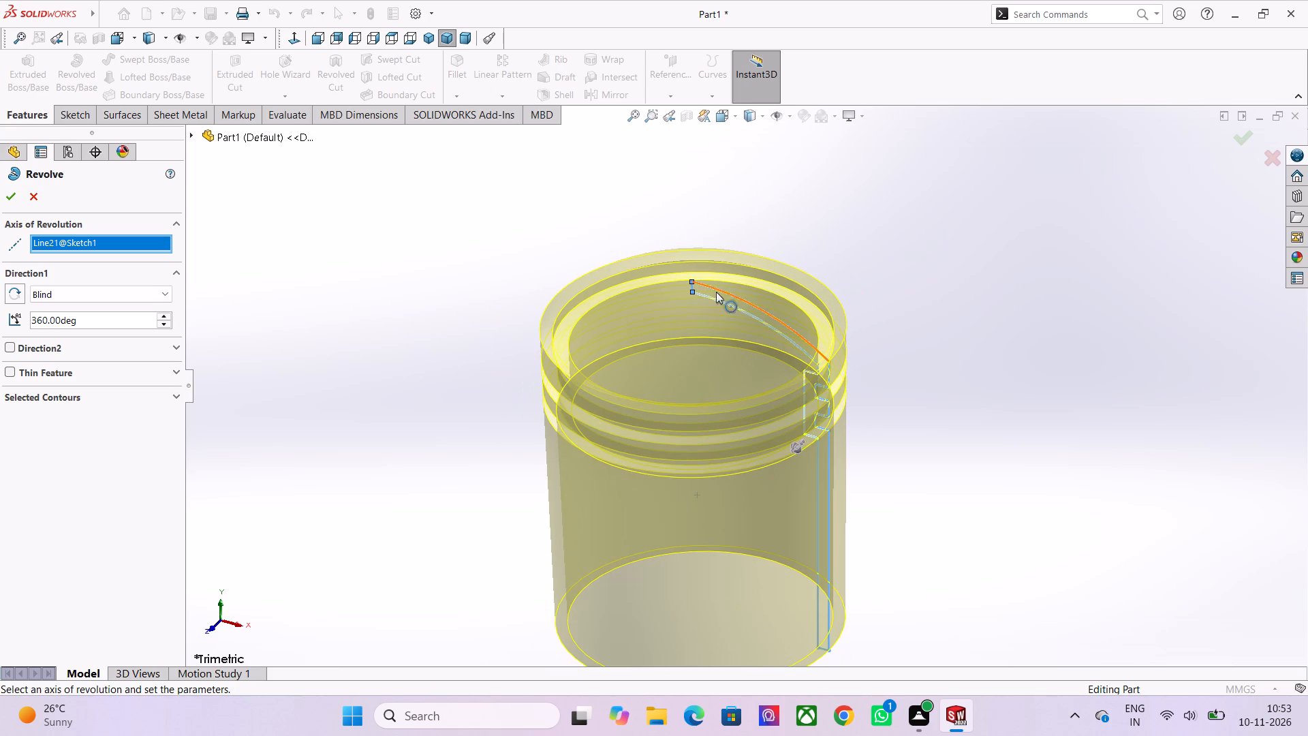
{"action": "scroll", "coordinate": [701, 290], "scroll_direction": "up", "scroll_amount": 3}
{"action": "scroll", "coordinate": [689, 303], "scroll_direction": "down", "scroll_amount": 1}
{"action": "scroll", "coordinate": [717, 350], "scroll_direction": "up", "scroll_amount": 3}
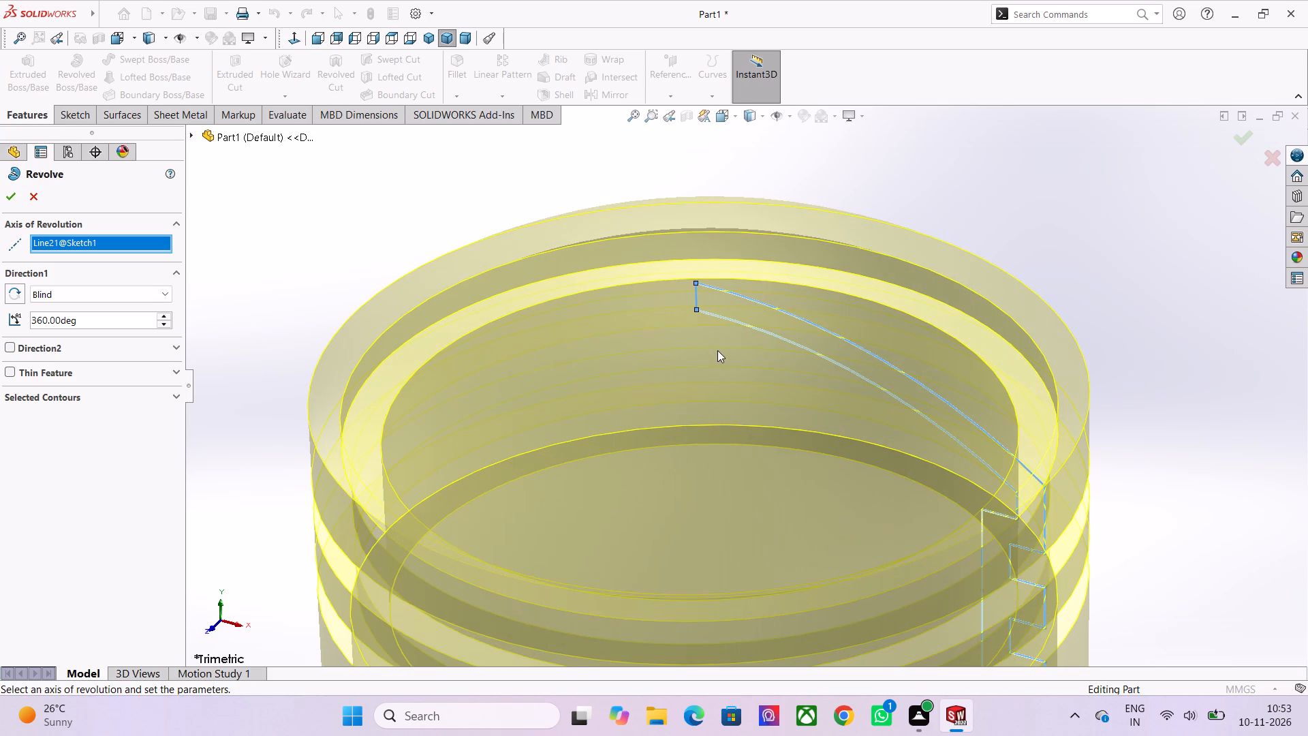
{"action": "scroll", "coordinate": [717, 346], "scroll_direction": "down", "scroll_amount": 3}
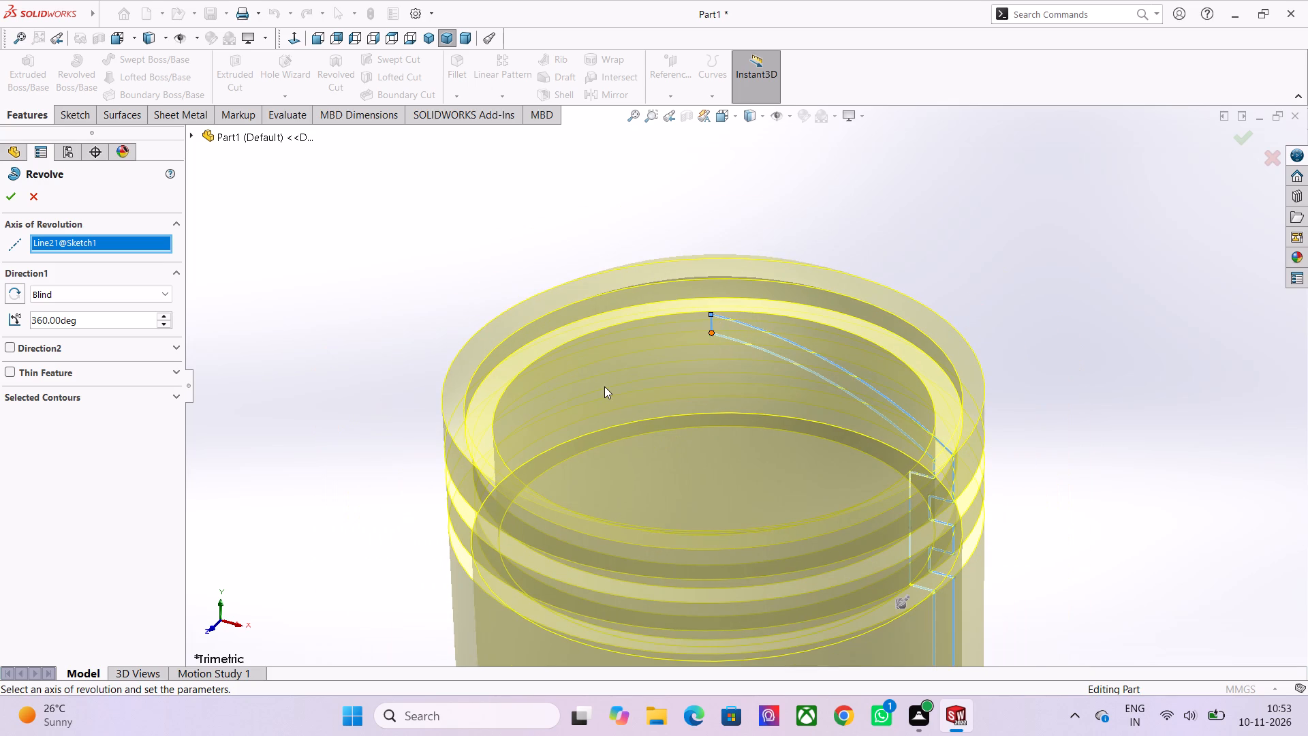
{"action": "scroll", "coordinate": [608, 414], "scroll_direction": "down", "scroll_amount": 1}
{"action": "scroll", "coordinate": [655, 538], "scroll_direction": "down", "scroll_amount": 4}
{"action": "scroll", "coordinate": [775, 602], "scroll_direction": "up", "scroll_amount": 2}
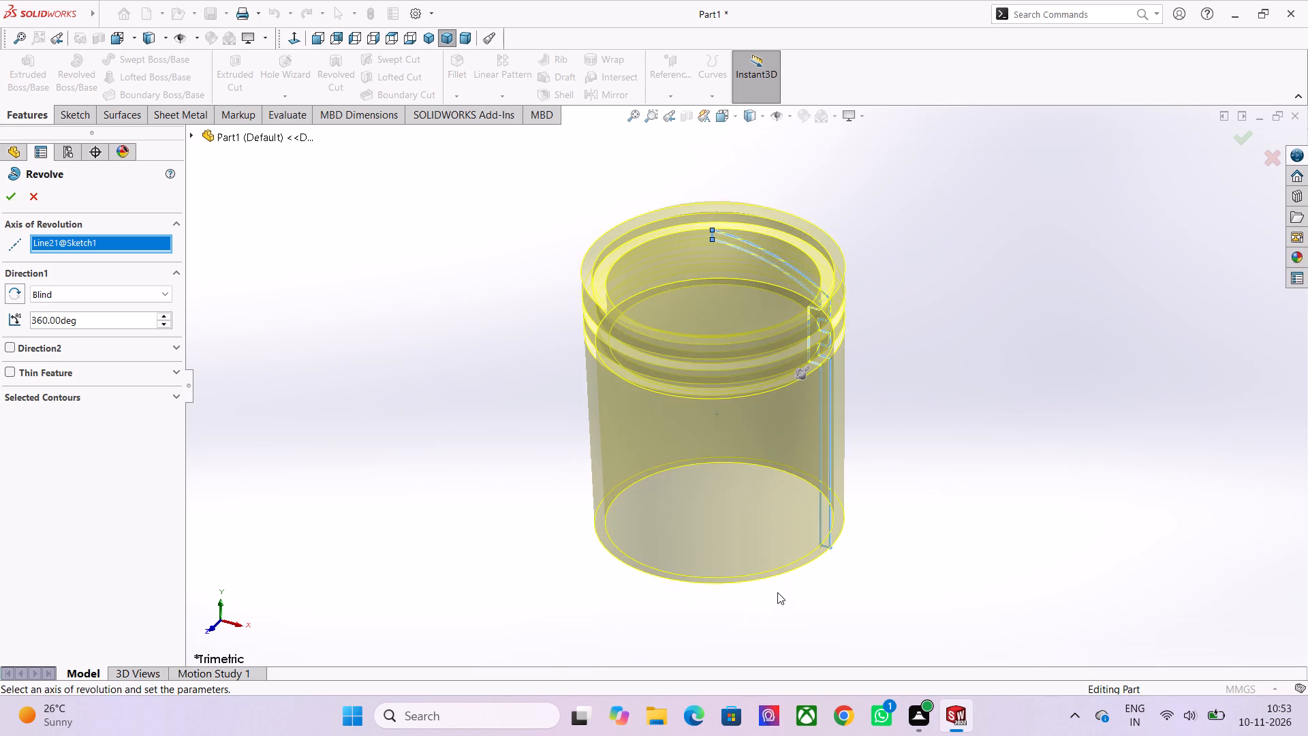
{"action": "scroll", "coordinate": [777, 592], "scroll_direction": "up", "scroll_amount": 1}
{"action": "scroll", "coordinate": [717, 231], "scroll_direction": "down", "scroll_amount": 2}
{"action": "scroll", "coordinate": [713, 250], "scroll_direction": "up", "scroll_amount": 3}
{"action": "scroll", "coordinate": [713, 250], "scroll_direction": "down", "scroll_amount": 2}
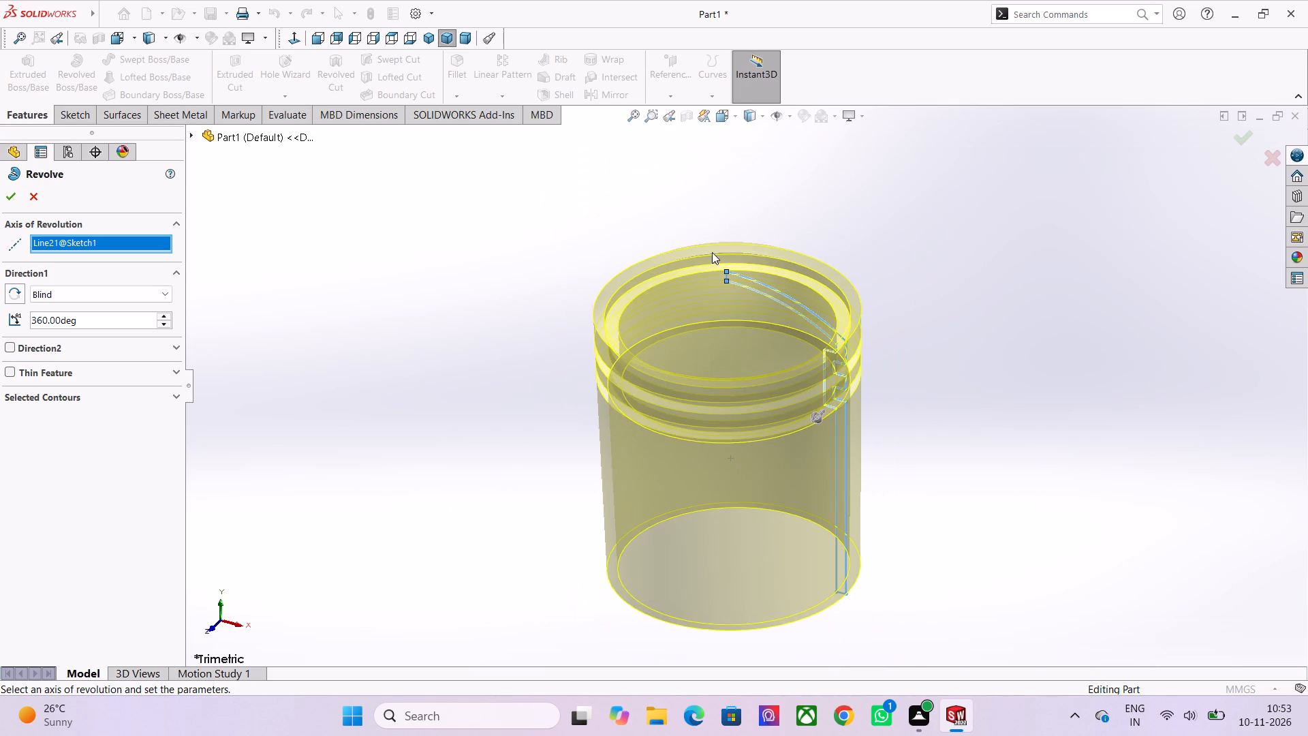
{"action": "scroll", "coordinate": [707, 258], "scroll_direction": "down", "scroll_amount": 1}
{"action": "scroll", "coordinate": [750, 397], "scroll_direction": "up", "scroll_amount": 2}
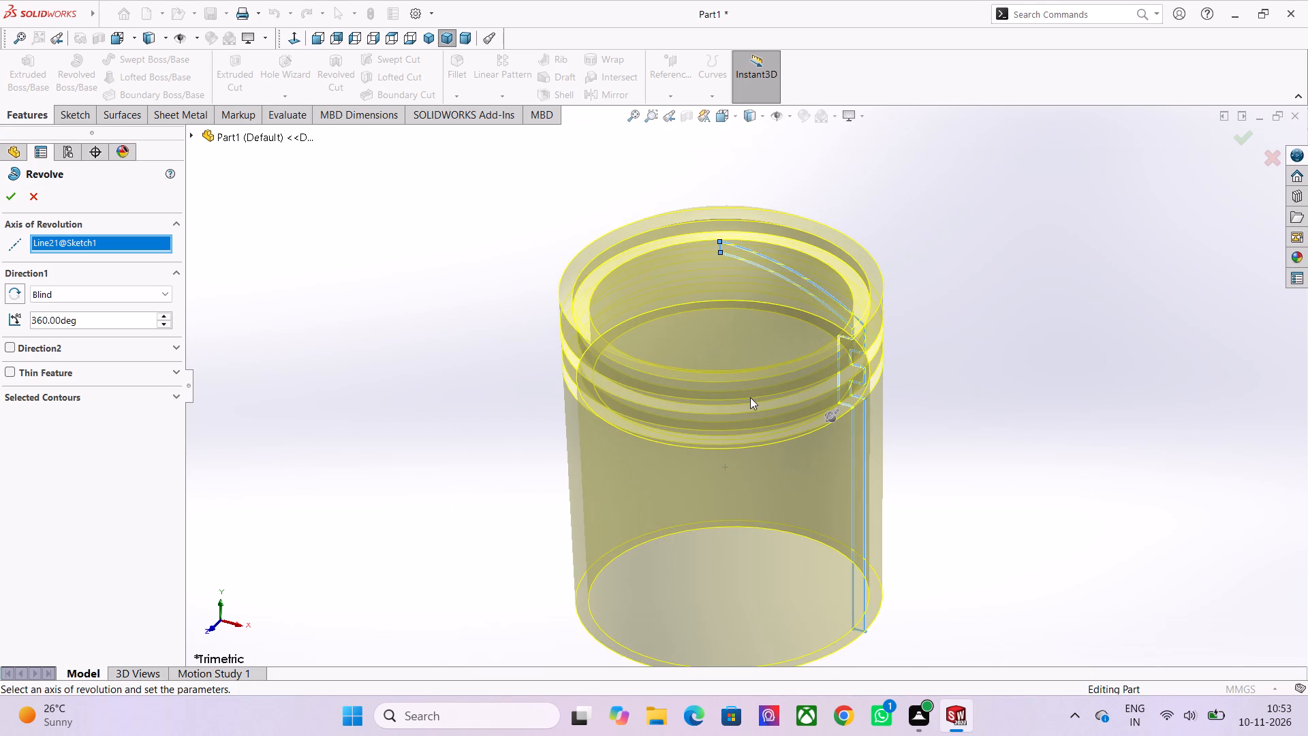
{"action": "scroll", "coordinate": [750, 397], "scroll_direction": "down", "scroll_amount": 1}
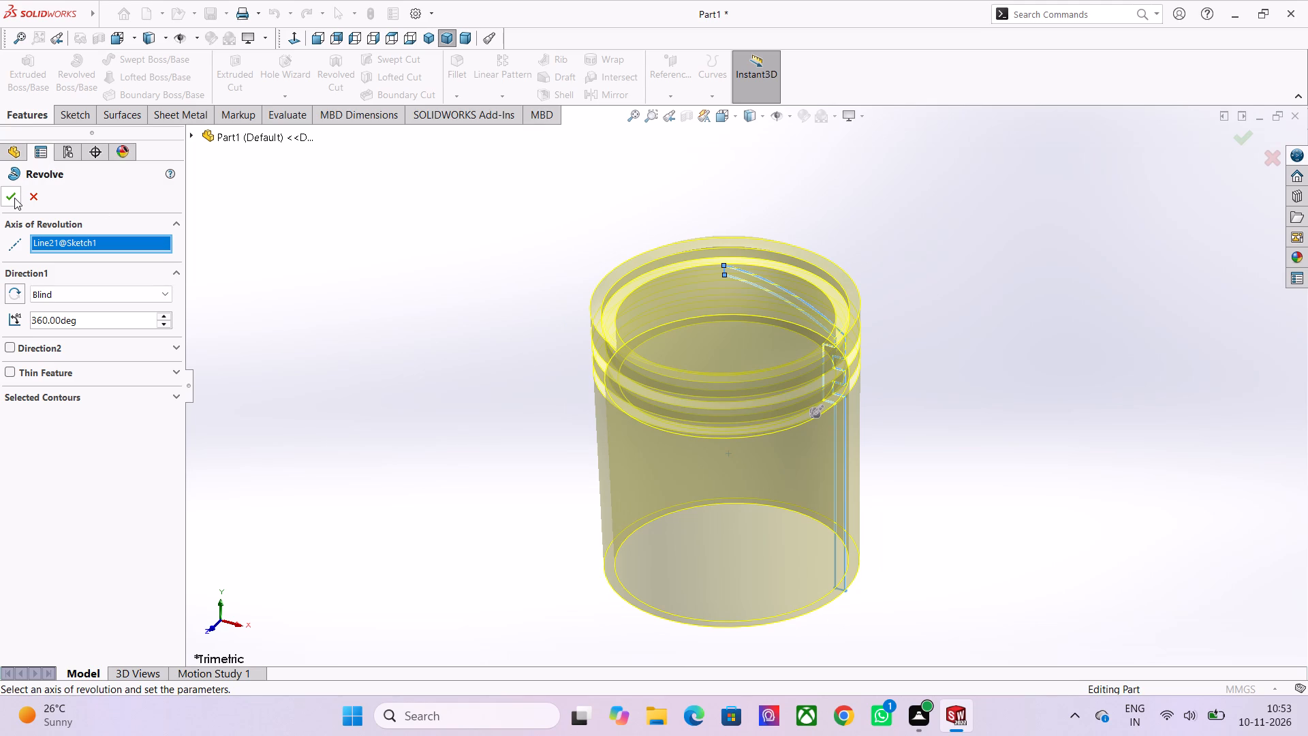
Accept the 360-degree Blind Revolve to create the hollow piston body.
{"action": "left_click", "coordinate": [14, 198]}
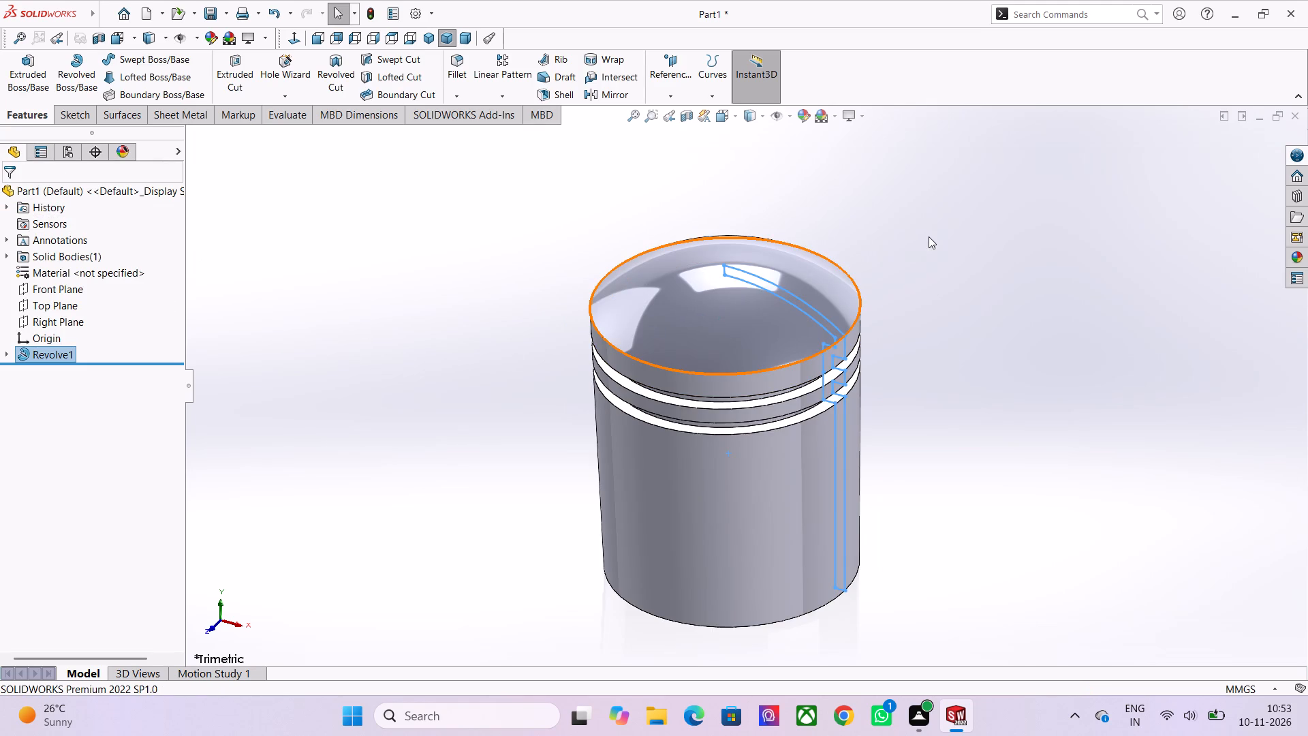
Inspect the revolved body all around, including the domed top, the ring grooves and the open underside.
{"action": "left_click", "coordinate": [909, 307]}
{"action": "middle_click_drag", "start_coordinate": [916, 372], "coordinate": [763, 229]}
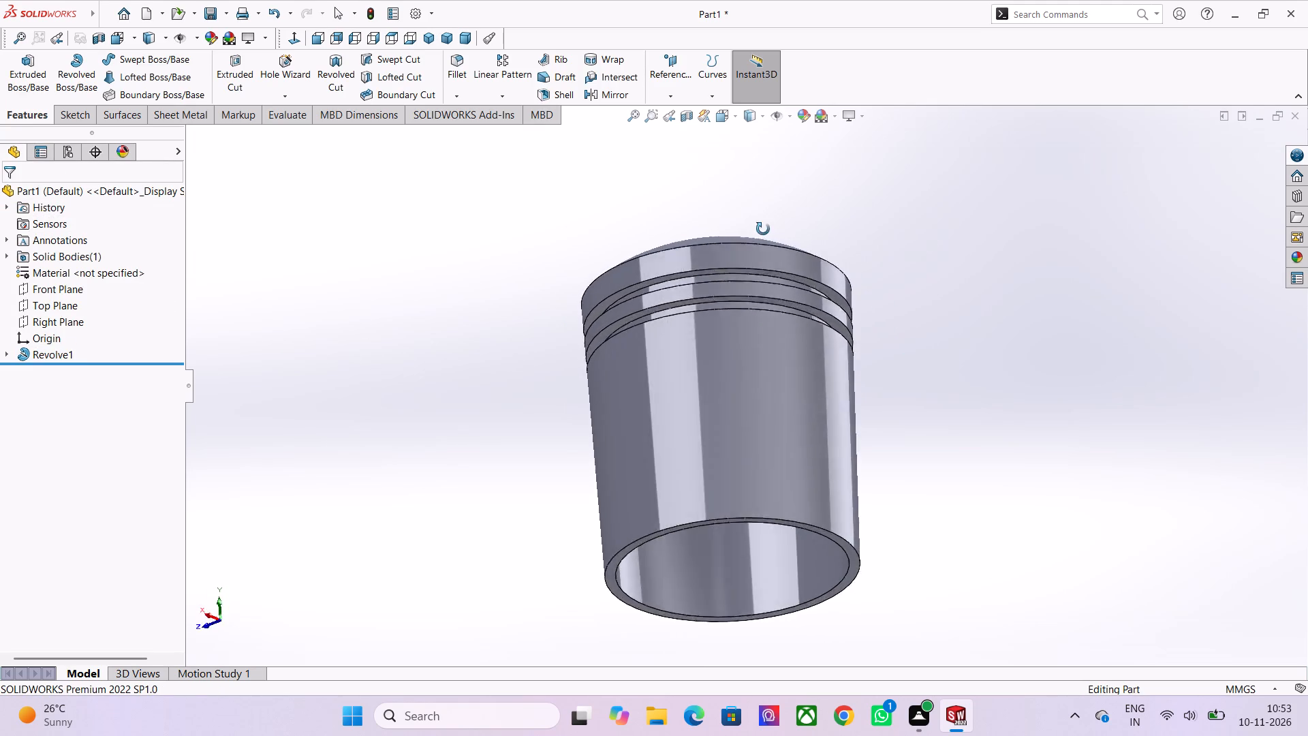
{"action": "middle_click_drag", "start_coordinate": [763, 229], "coordinate": [832, 390]}
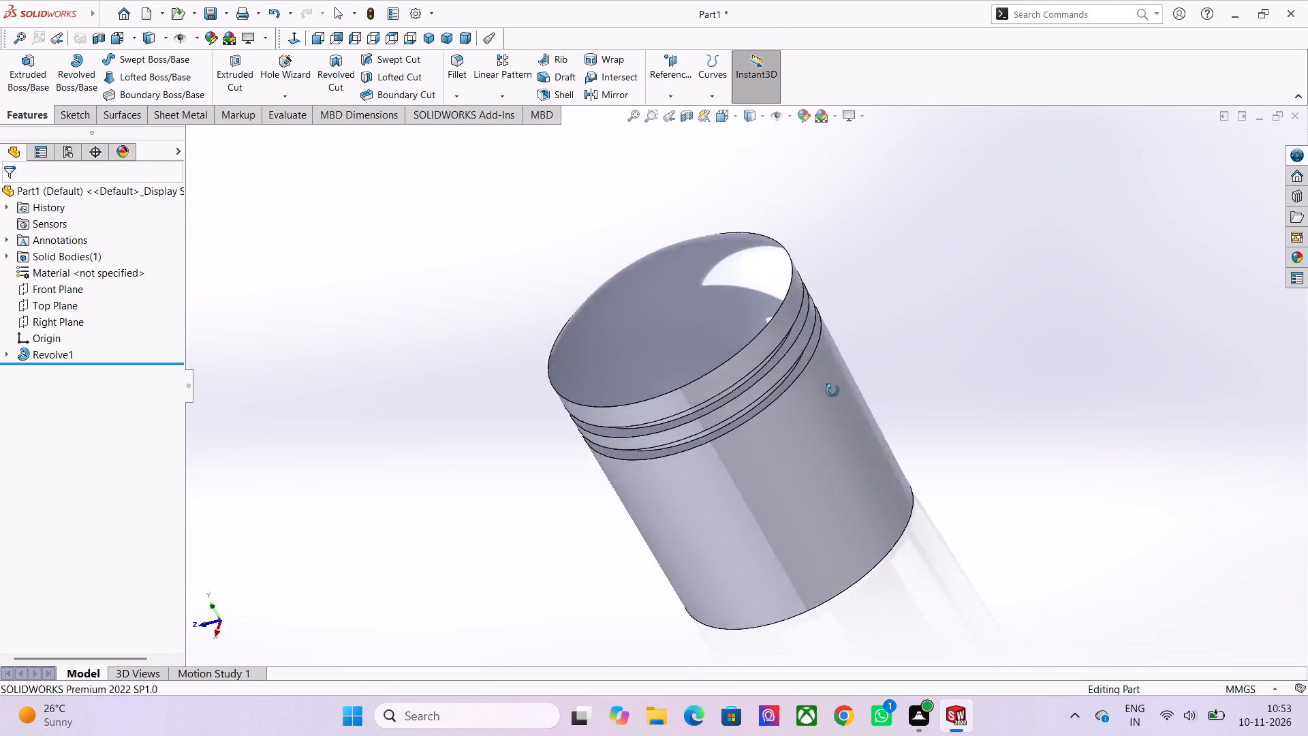
{"action": "middle_click_drag", "start_coordinate": [832, 390], "coordinate": [942, 316]}
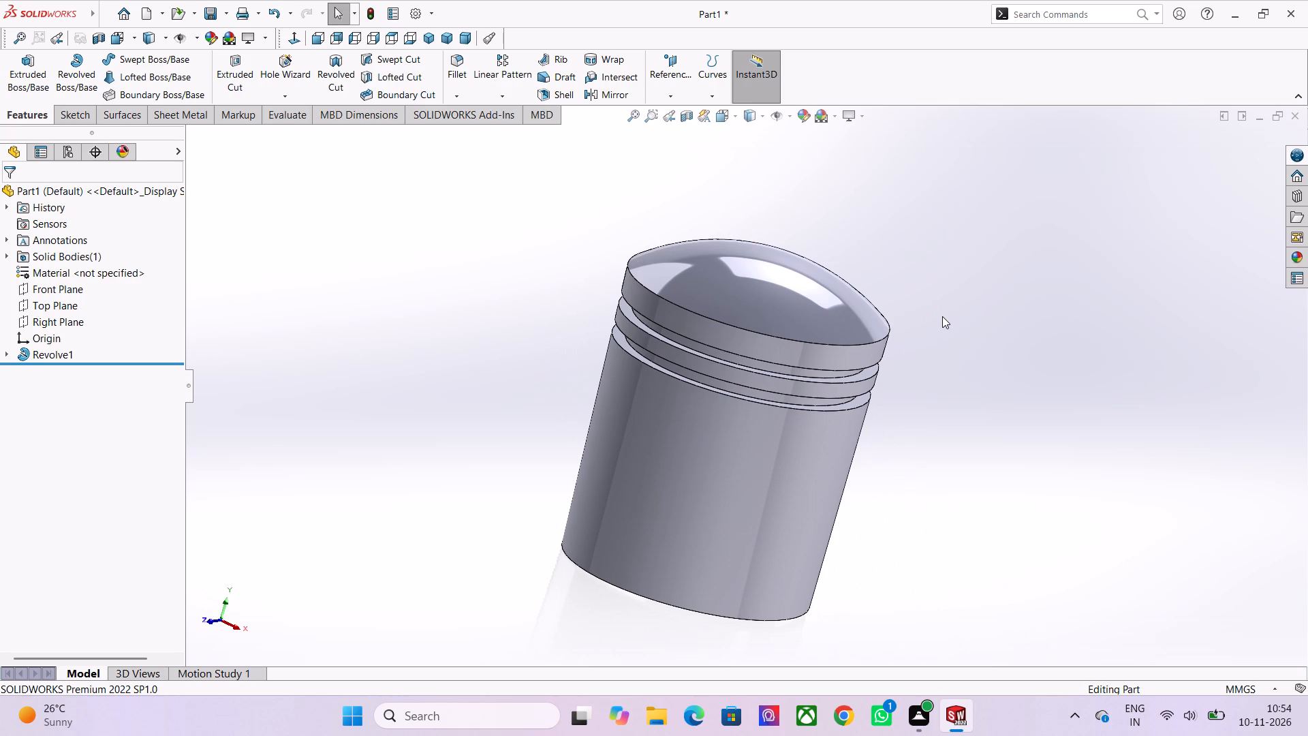
{"action": "middle_click_drag", "start_coordinate": [541, 364], "coordinate": [681, 335]}
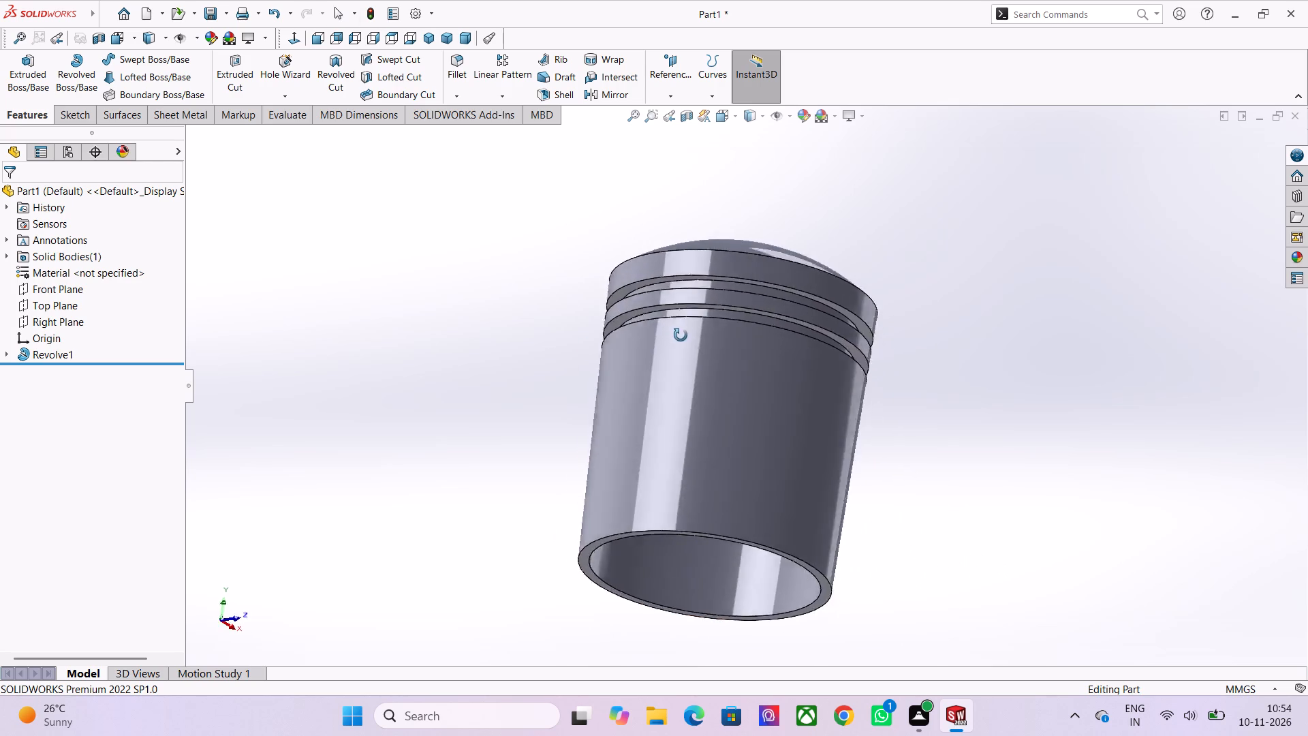
{"action": "middle_click_drag", "start_coordinate": [681, 335], "coordinate": [676, 434]}
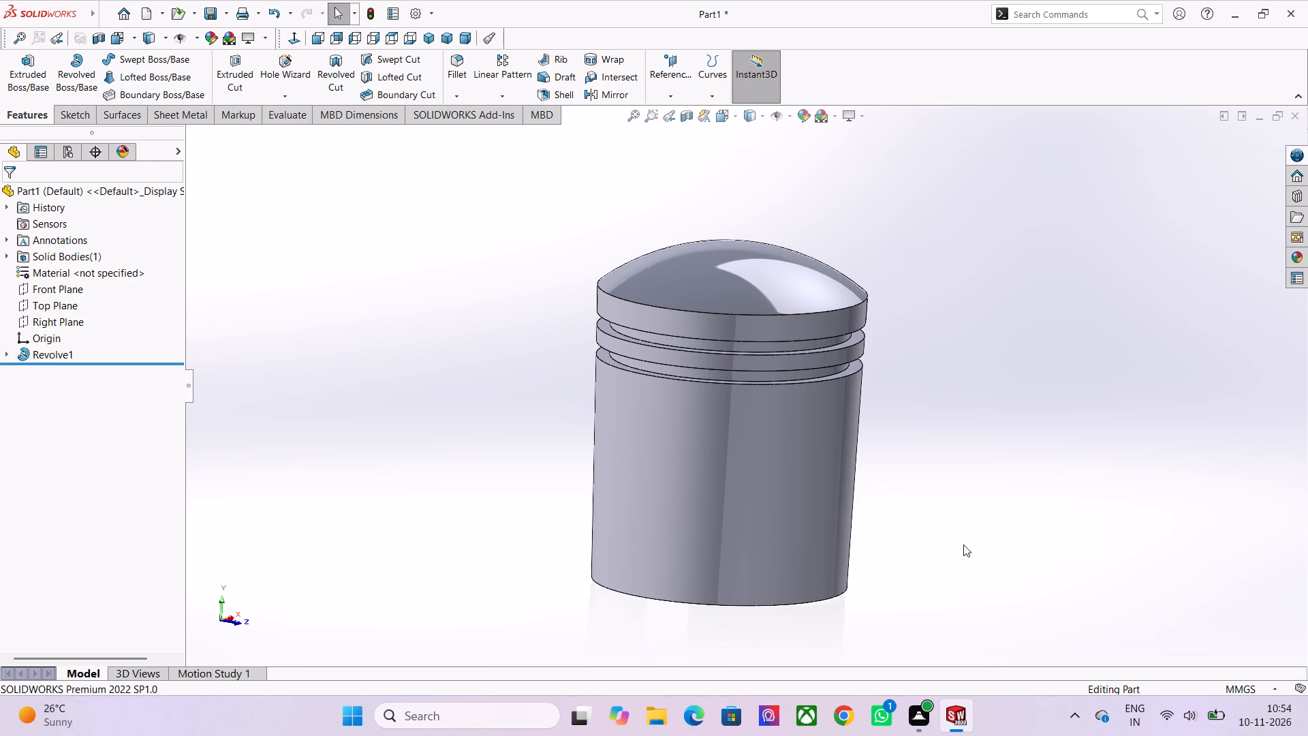
Apply the brushed nickel appearance from the Metal > Nickel category to the revolve feature.
{"action": "left_click", "coordinate": [34, 358]}
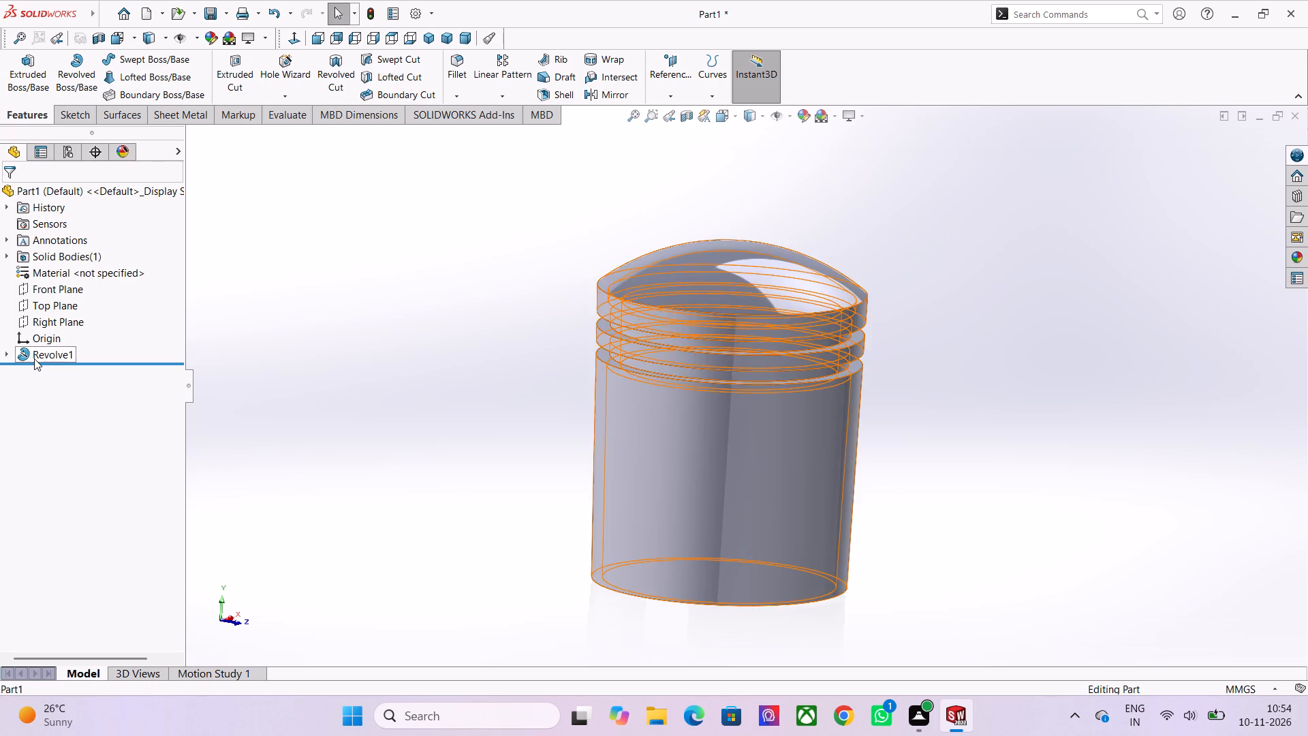
{"action": "left_click", "coordinate": [1294, 260]}
{"action": "left_click", "coordinate": [1142, 162]}
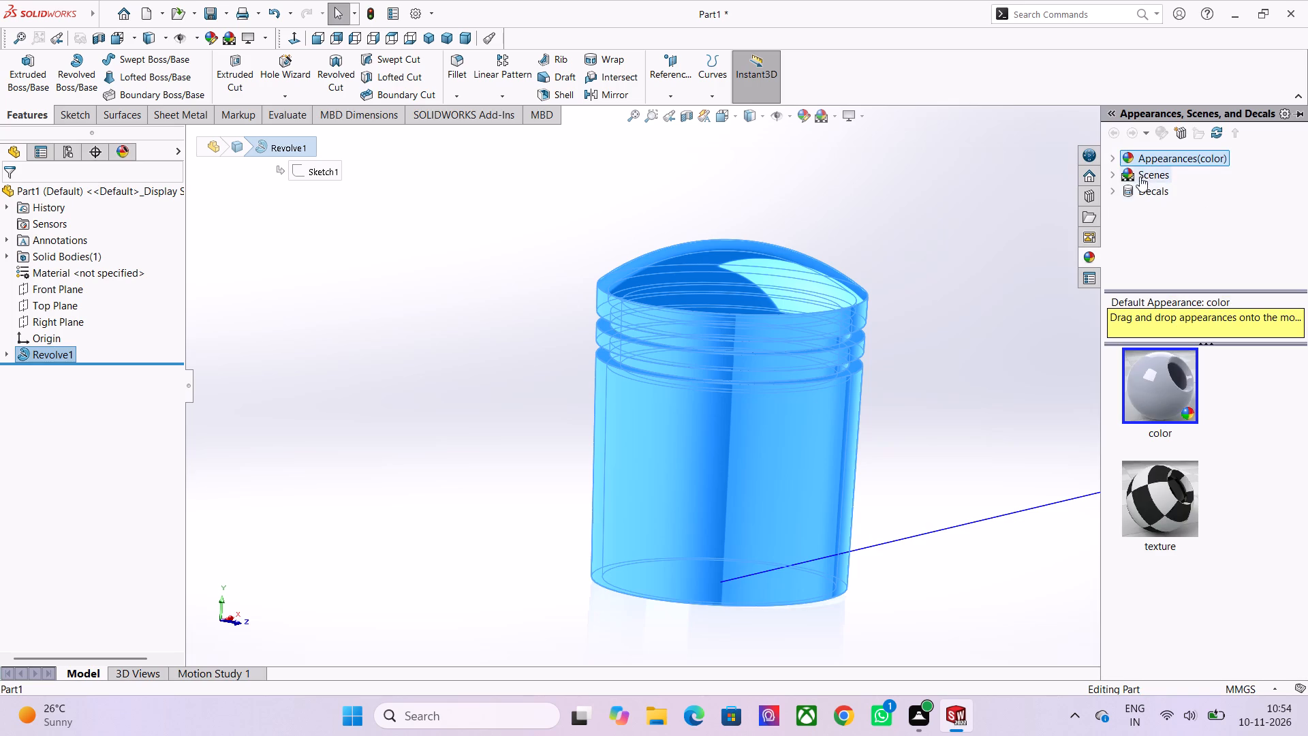
{"action": "left_click", "coordinate": [1115, 160]}
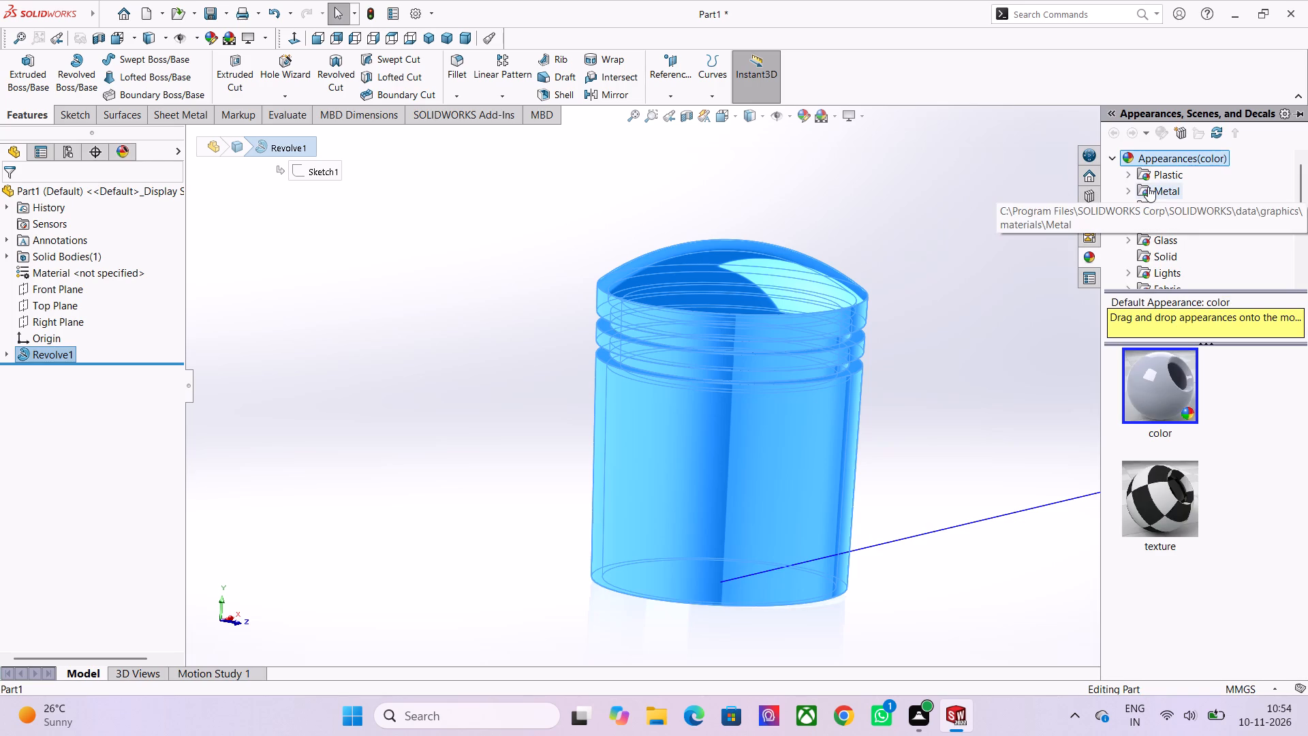
{"action": "left_click", "coordinate": [1148, 187]}
{"action": "scroll", "coordinate": [1155, 216], "scroll_direction": "down", "scroll_amount": 1}
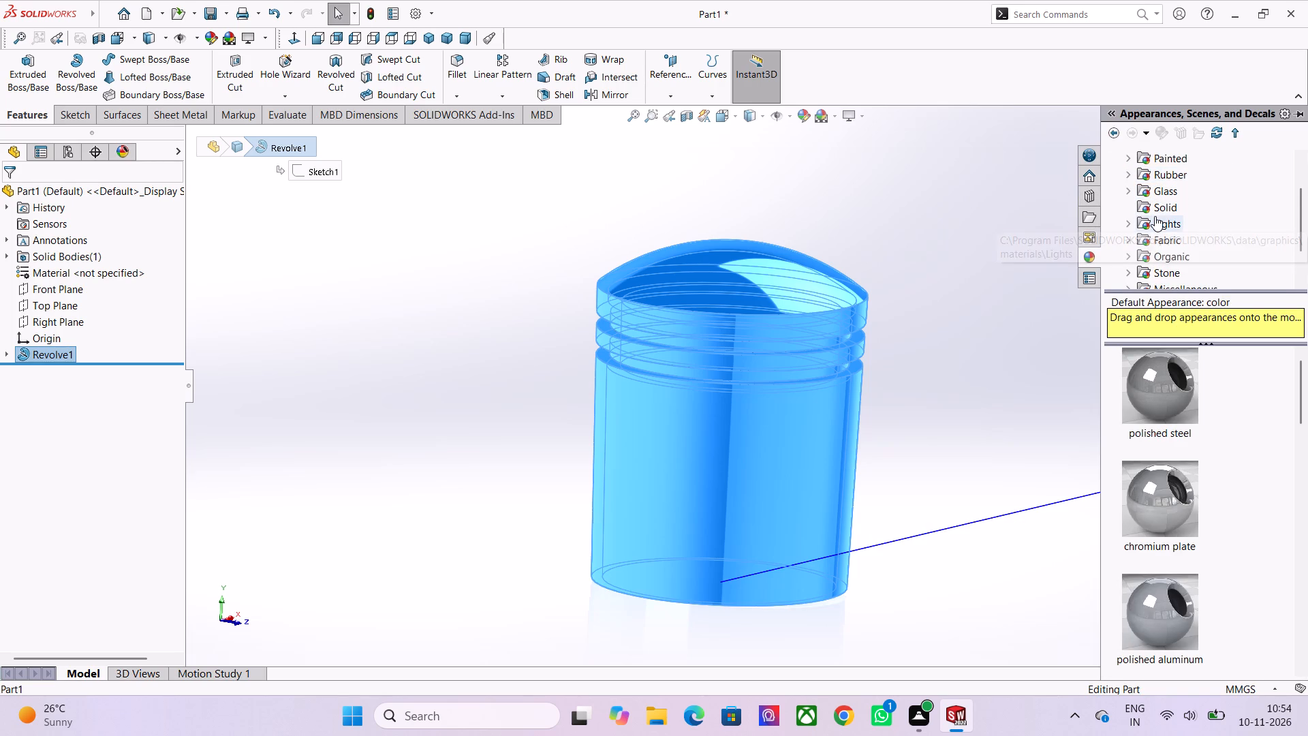
{"action": "scroll", "coordinate": [1155, 216], "scroll_direction": "down", "scroll_amount": 1}
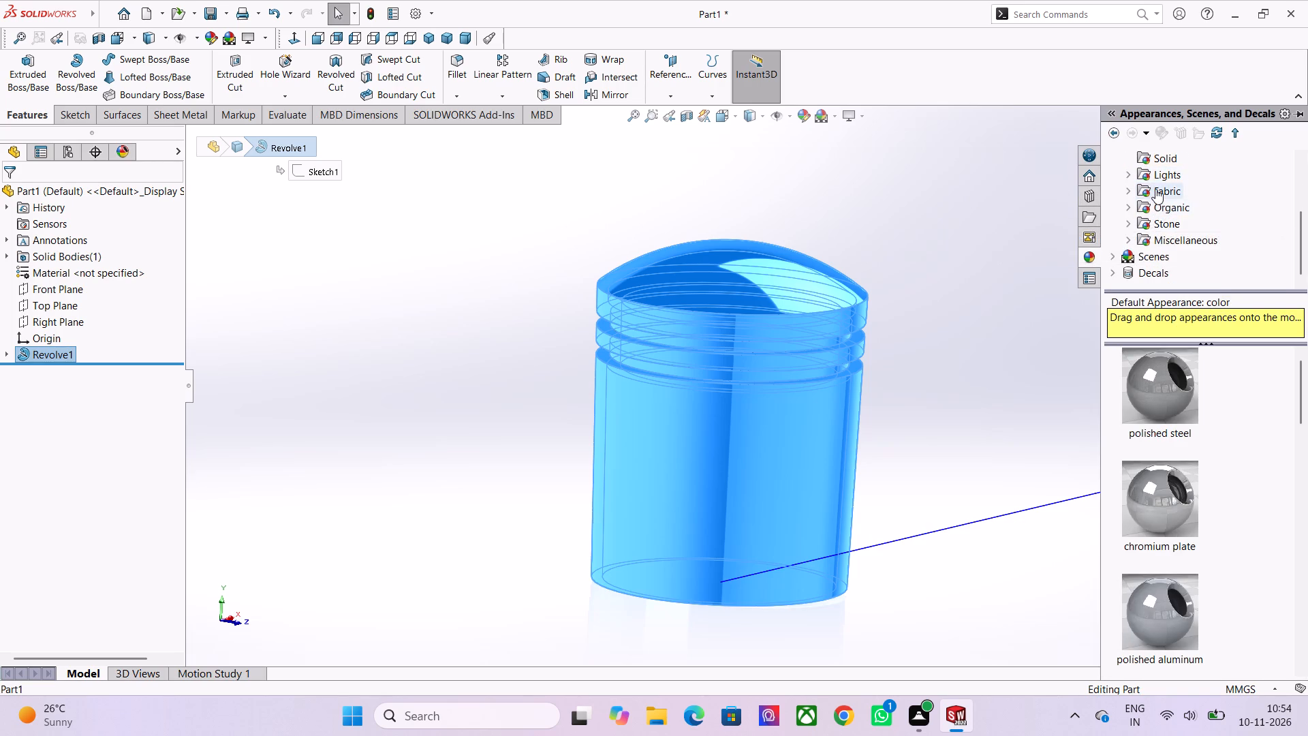
{"action": "scroll", "coordinate": [1155, 187], "scroll_direction": "up", "scroll_amount": 2}
{"action": "left_click", "coordinate": [1128, 189]}
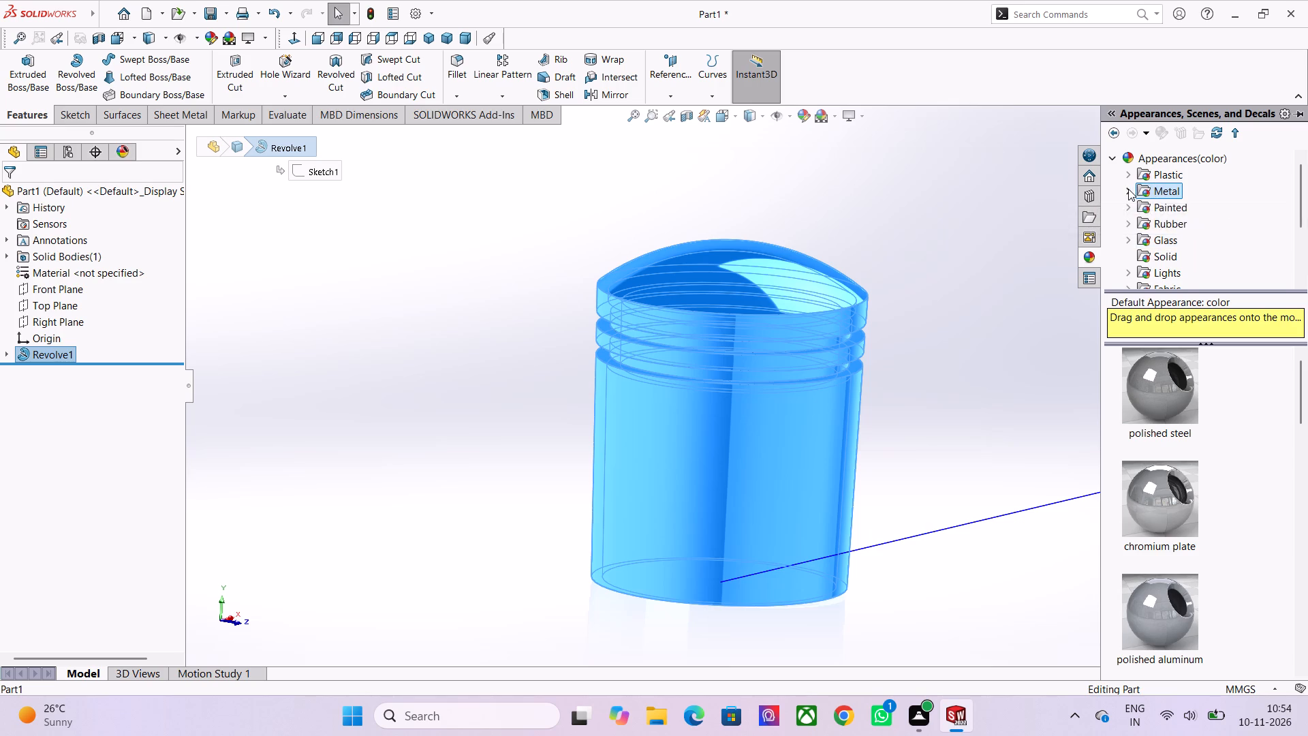
{"action": "left_click", "coordinate": [1173, 265]}
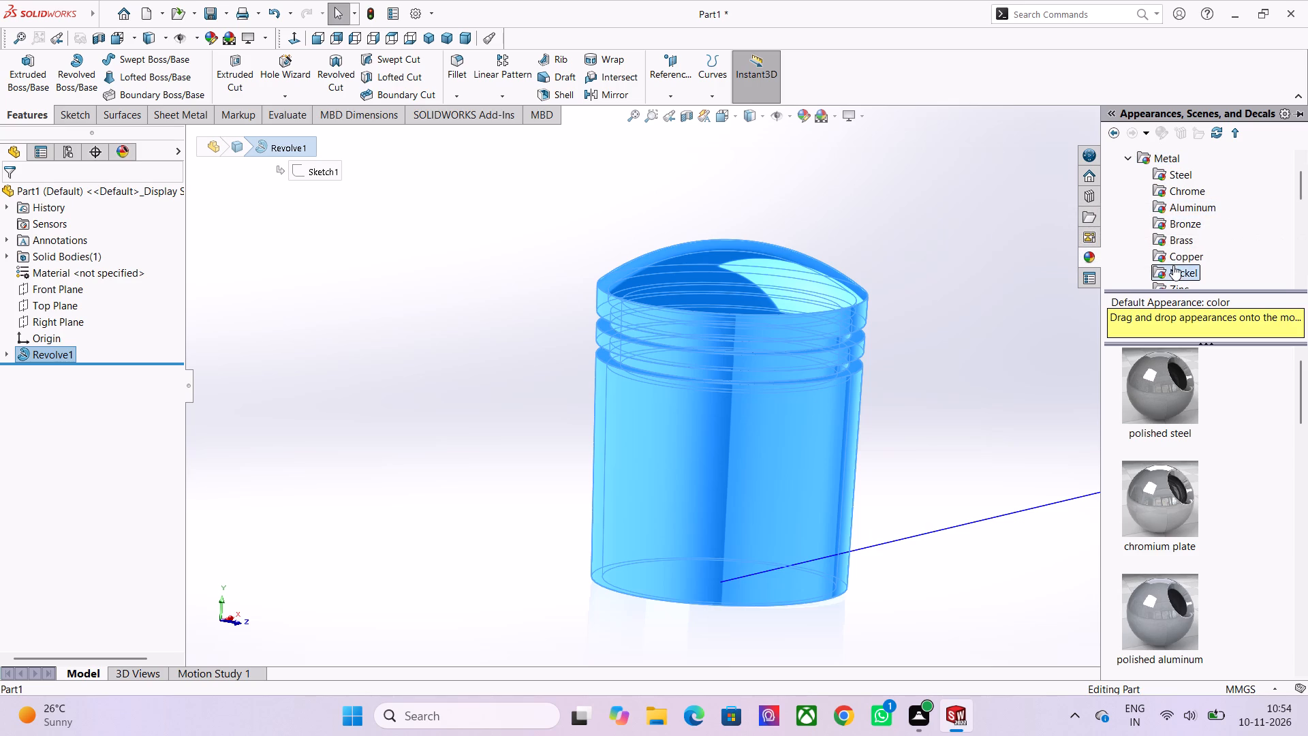
{"action": "double_click", "coordinate": [1149, 505]}
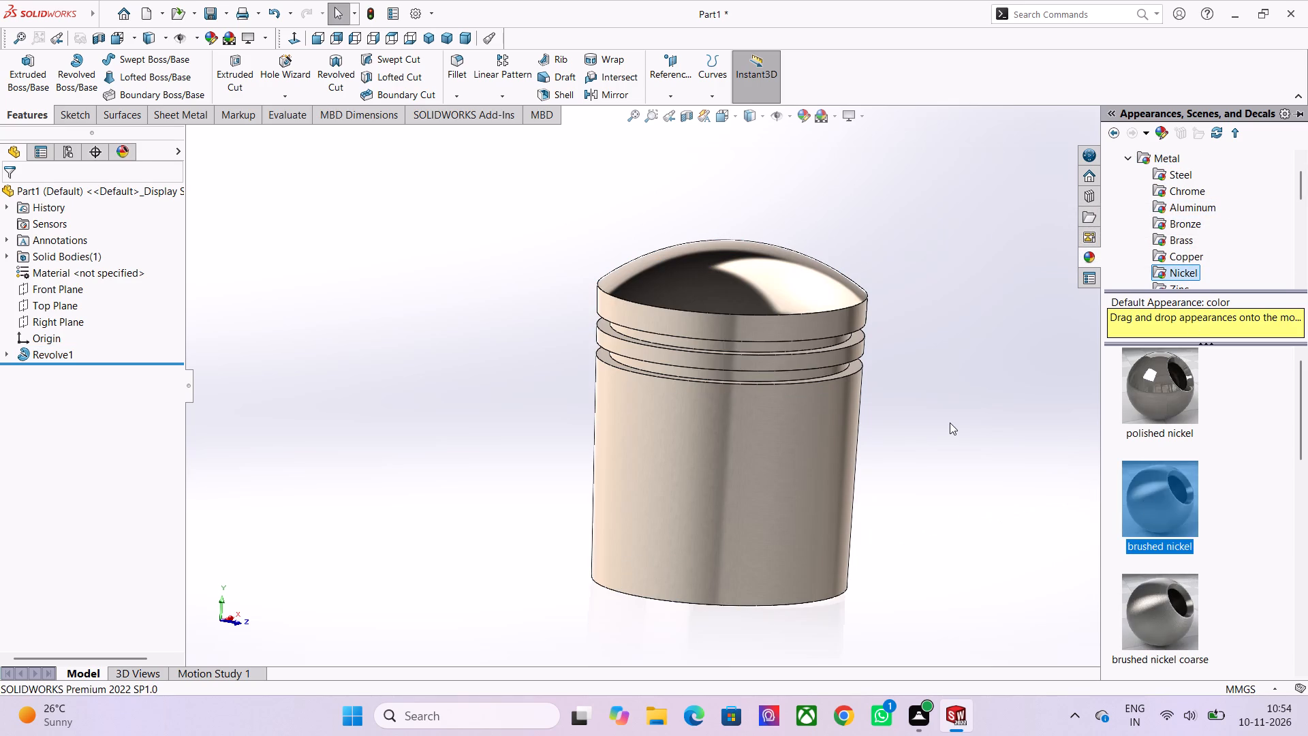
{"action": "left_click", "coordinate": [950, 423]}
{"action": "scroll", "coordinate": [950, 423], "scroll_direction": "down", "scroll_amount": 1}
{"action": "middle_click_drag", "start_coordinate": [948, 422], "coordinate": [1048, 399]}
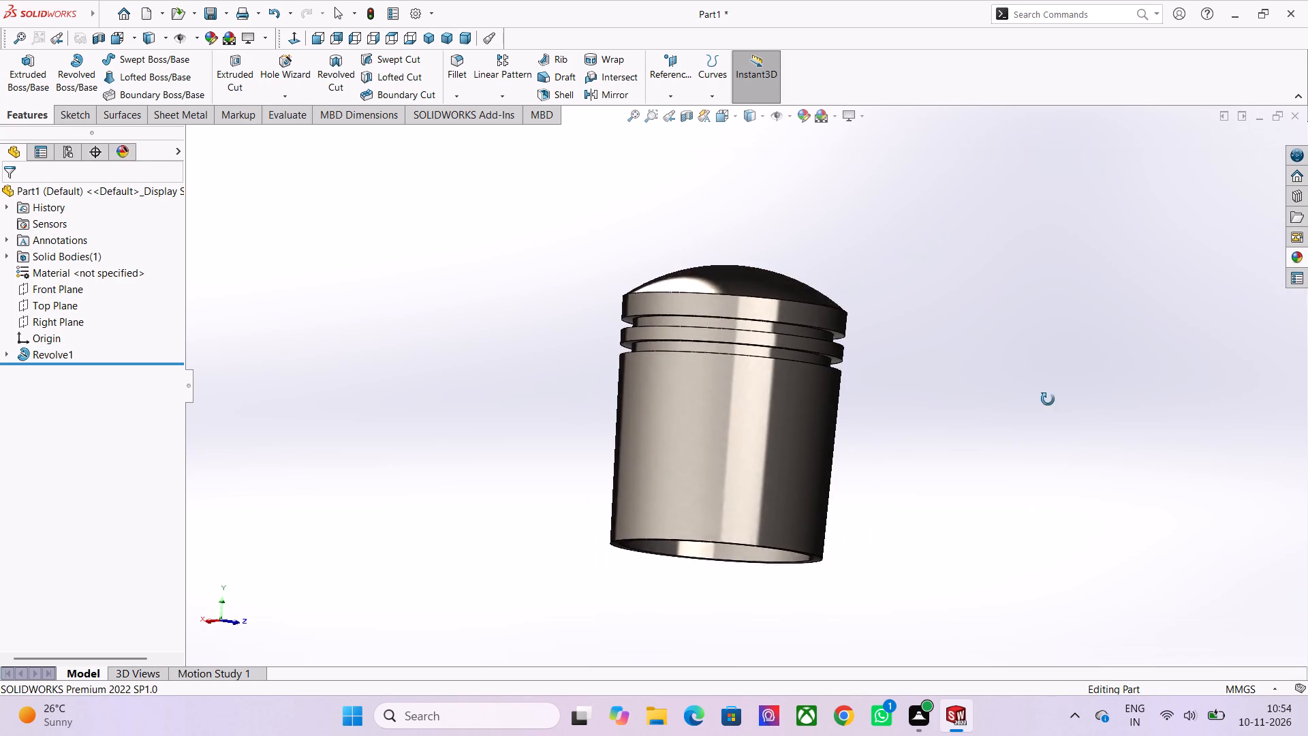
{"action": "middle_click_drag", "start_coordinate": [1048, 399], "coordinate": [977, 445]}
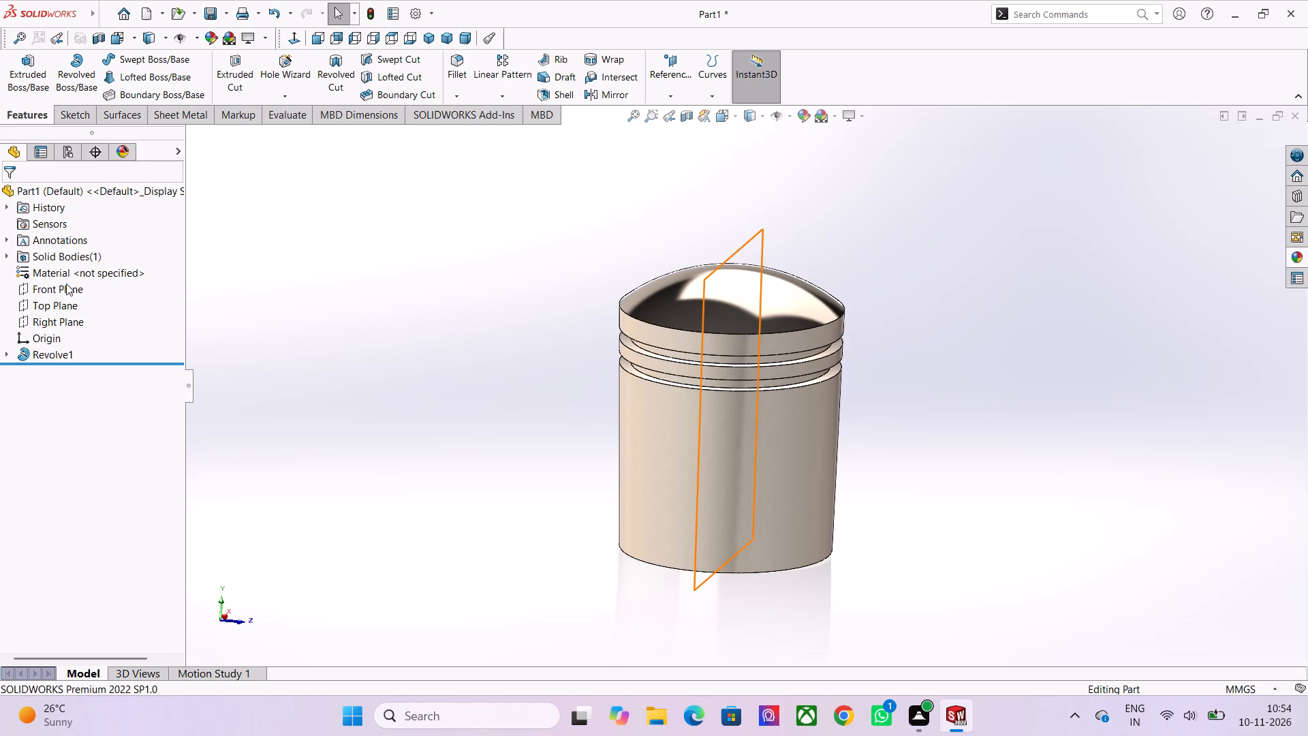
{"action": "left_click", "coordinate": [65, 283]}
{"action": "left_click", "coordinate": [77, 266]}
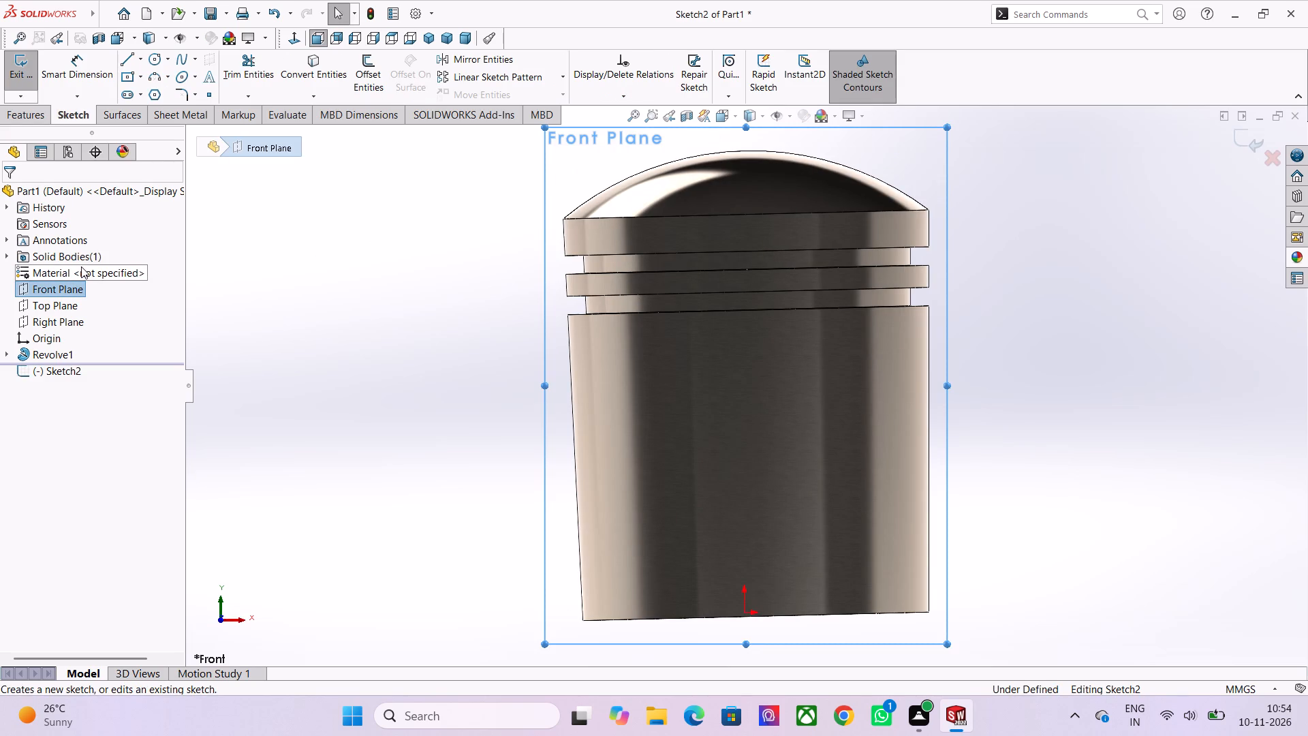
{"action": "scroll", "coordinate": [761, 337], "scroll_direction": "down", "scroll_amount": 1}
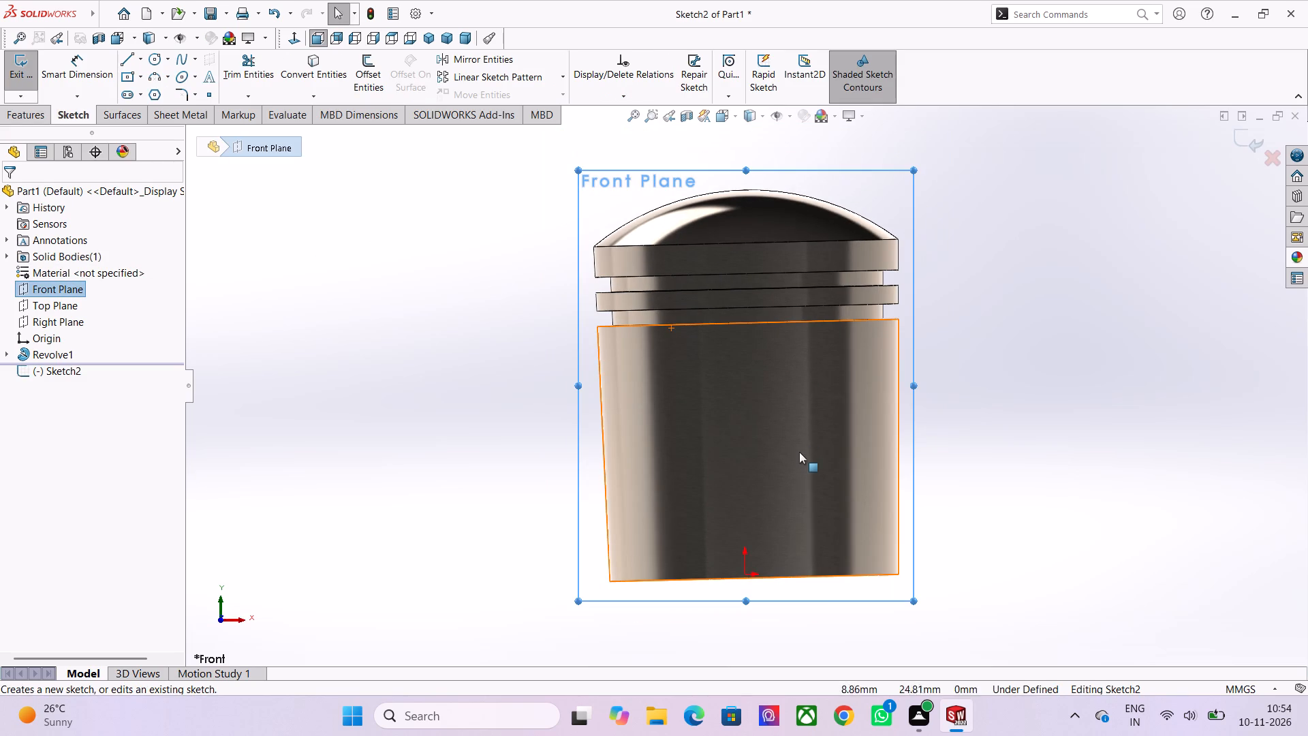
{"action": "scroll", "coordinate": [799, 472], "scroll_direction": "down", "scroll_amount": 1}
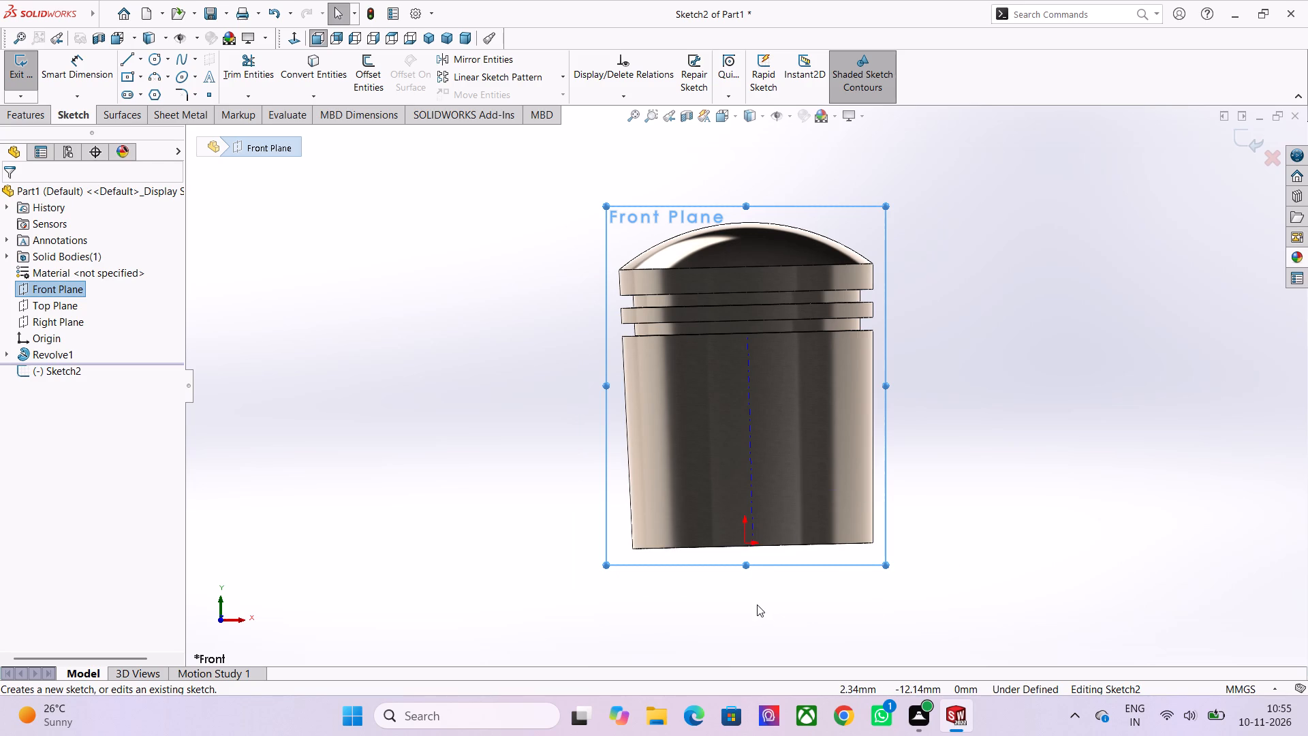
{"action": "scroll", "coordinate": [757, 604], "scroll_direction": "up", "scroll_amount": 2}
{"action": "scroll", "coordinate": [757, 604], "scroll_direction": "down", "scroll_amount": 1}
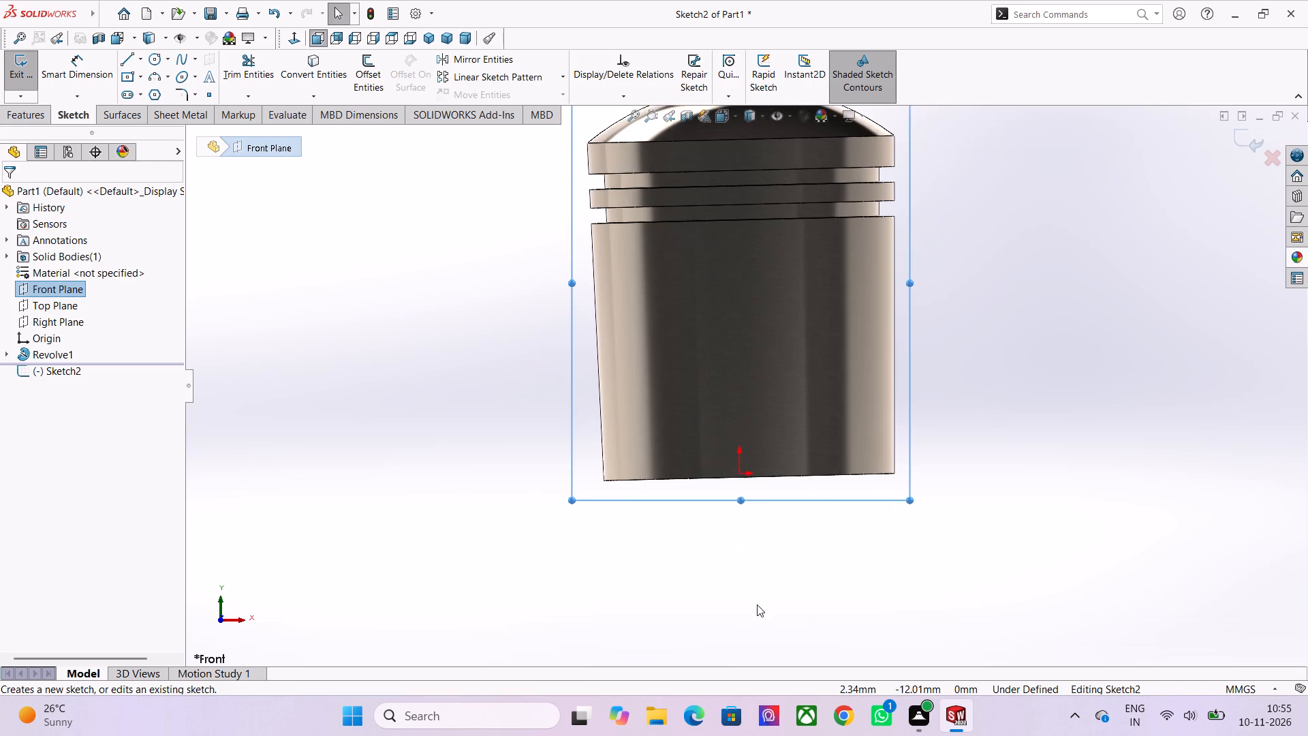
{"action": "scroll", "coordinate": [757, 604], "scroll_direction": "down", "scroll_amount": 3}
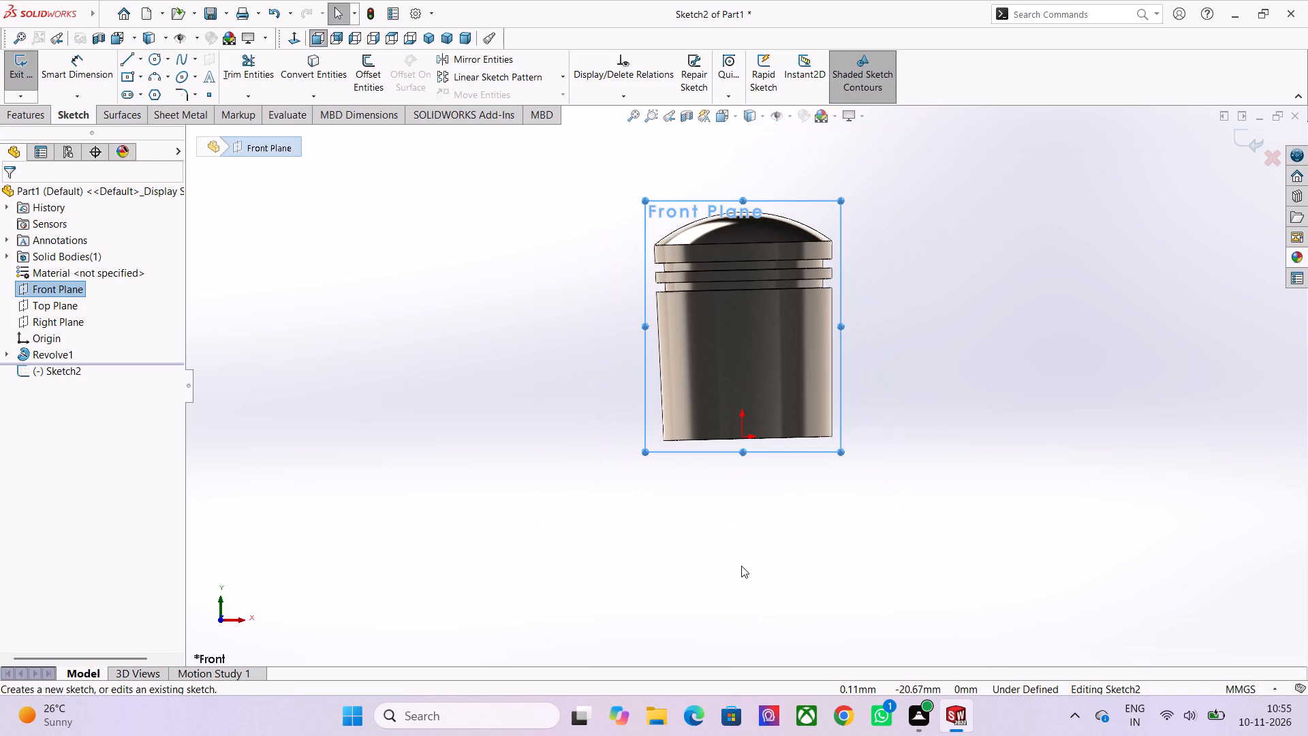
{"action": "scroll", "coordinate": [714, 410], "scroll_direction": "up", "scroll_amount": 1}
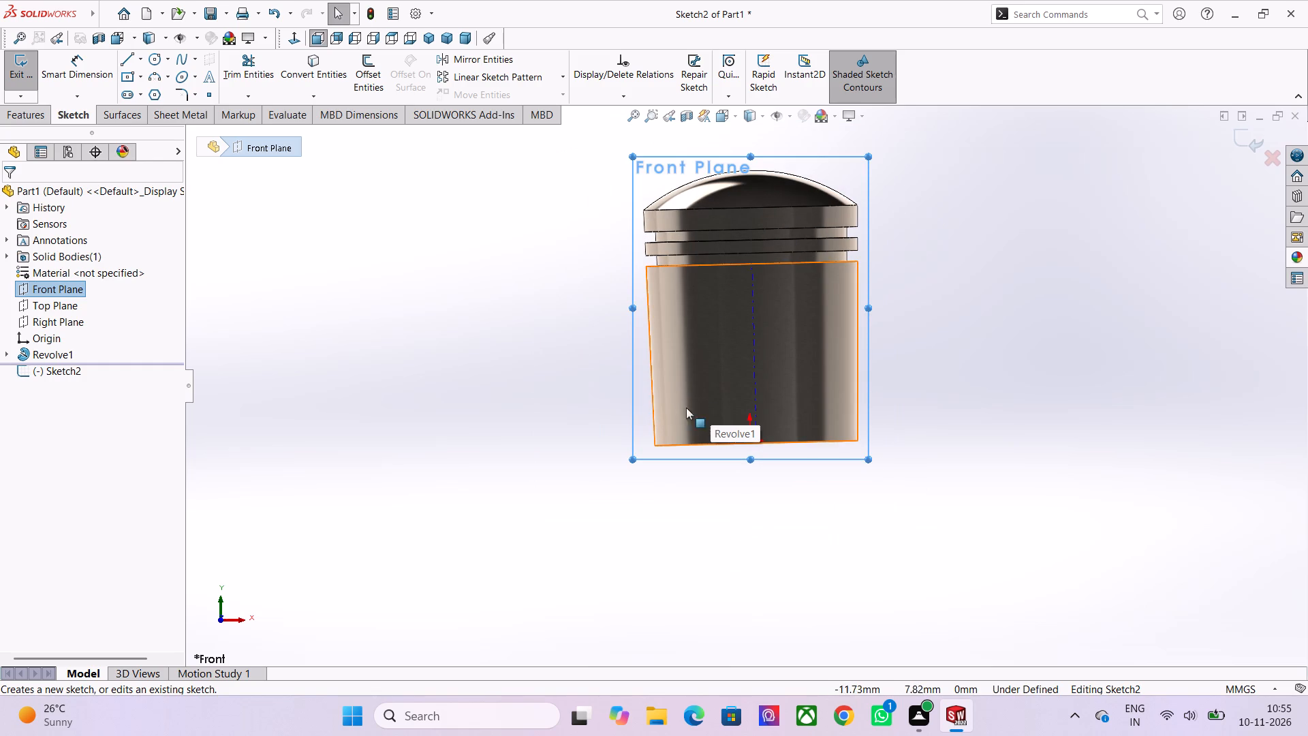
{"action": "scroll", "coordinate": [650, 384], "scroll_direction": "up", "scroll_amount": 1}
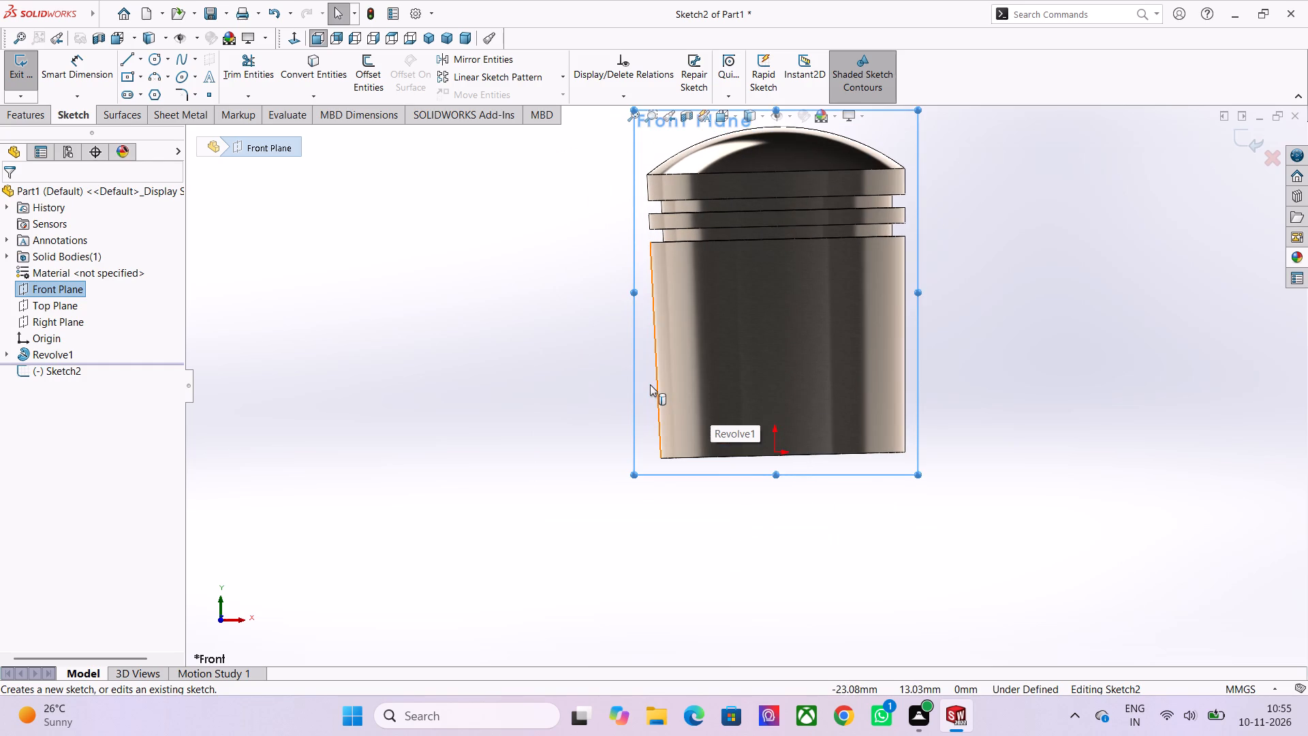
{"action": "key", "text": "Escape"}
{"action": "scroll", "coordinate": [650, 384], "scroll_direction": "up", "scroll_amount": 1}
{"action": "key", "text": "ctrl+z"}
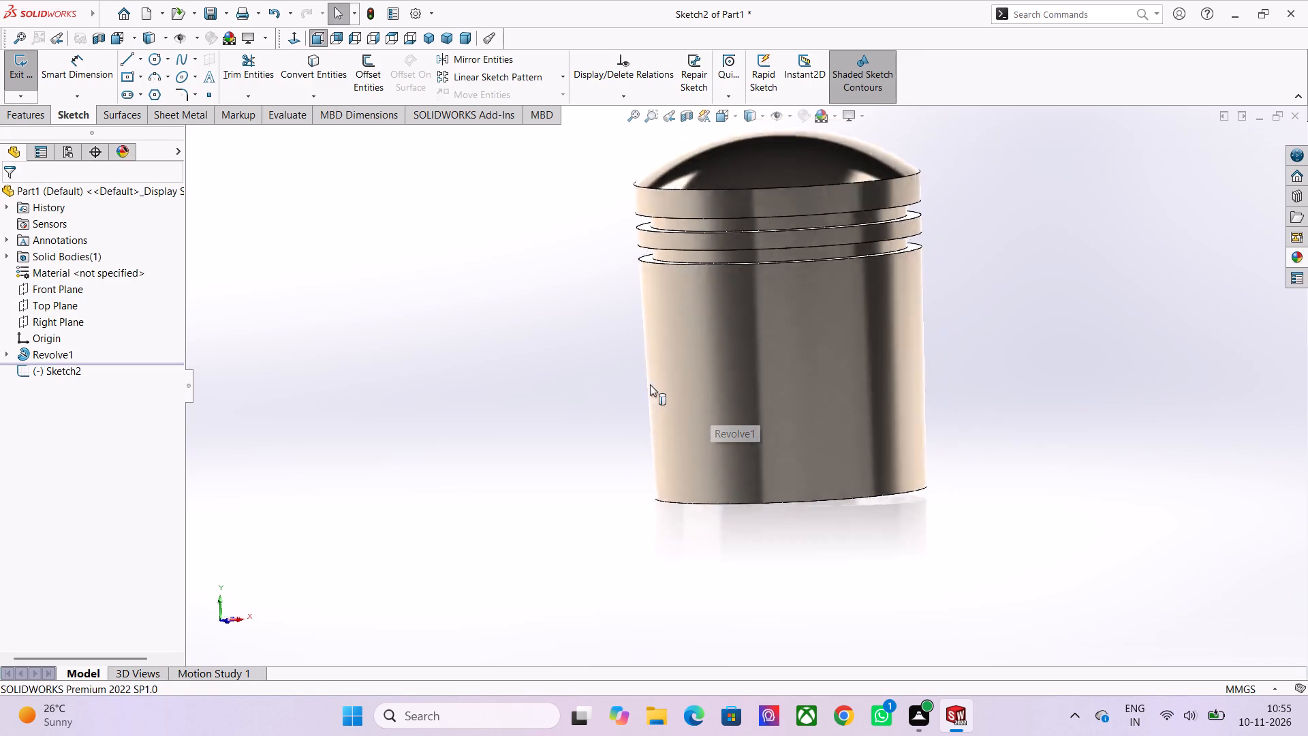
Undo the newly started second sketch and the revolve feature.
{"action": "key", "text": "ctrl+z"}
{"action": "key", "text": "ctrl+z"}
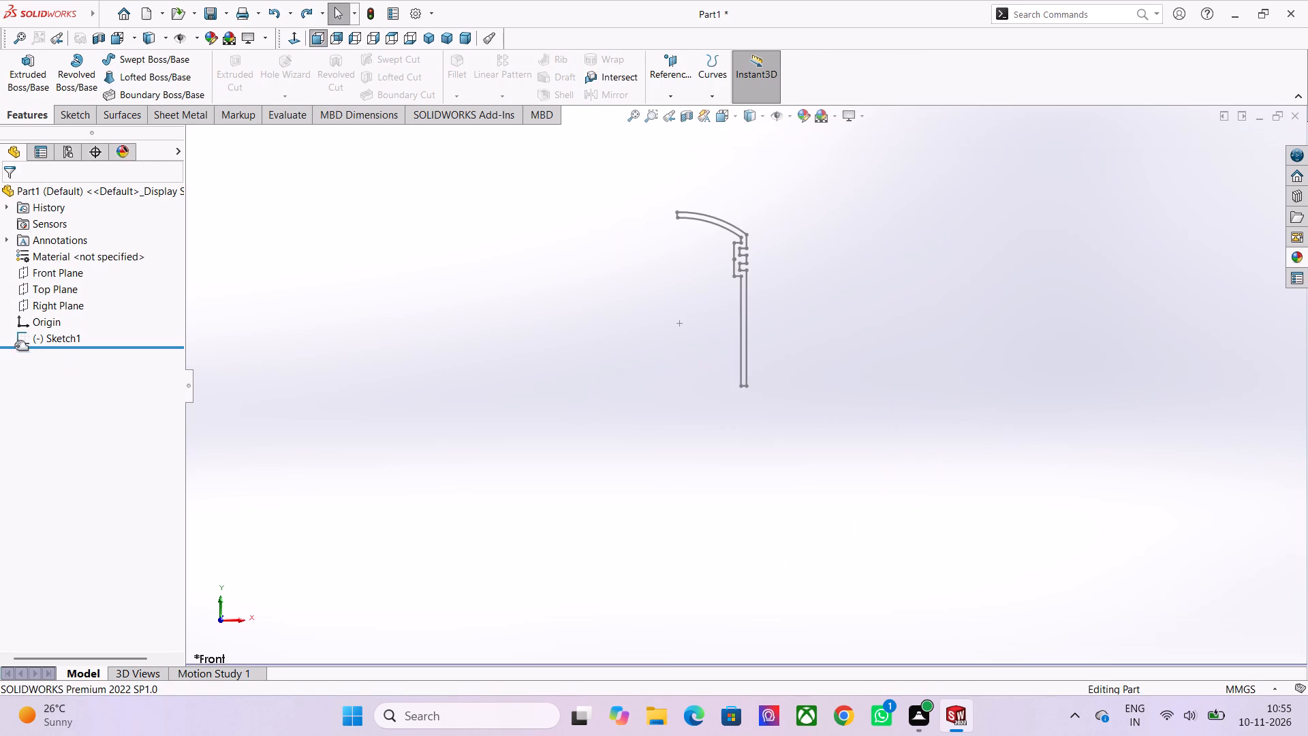
Reopen the piston profile sketch on the Front Plane for editing.
{"action": "left_click", "coordinate": [57, 335]}
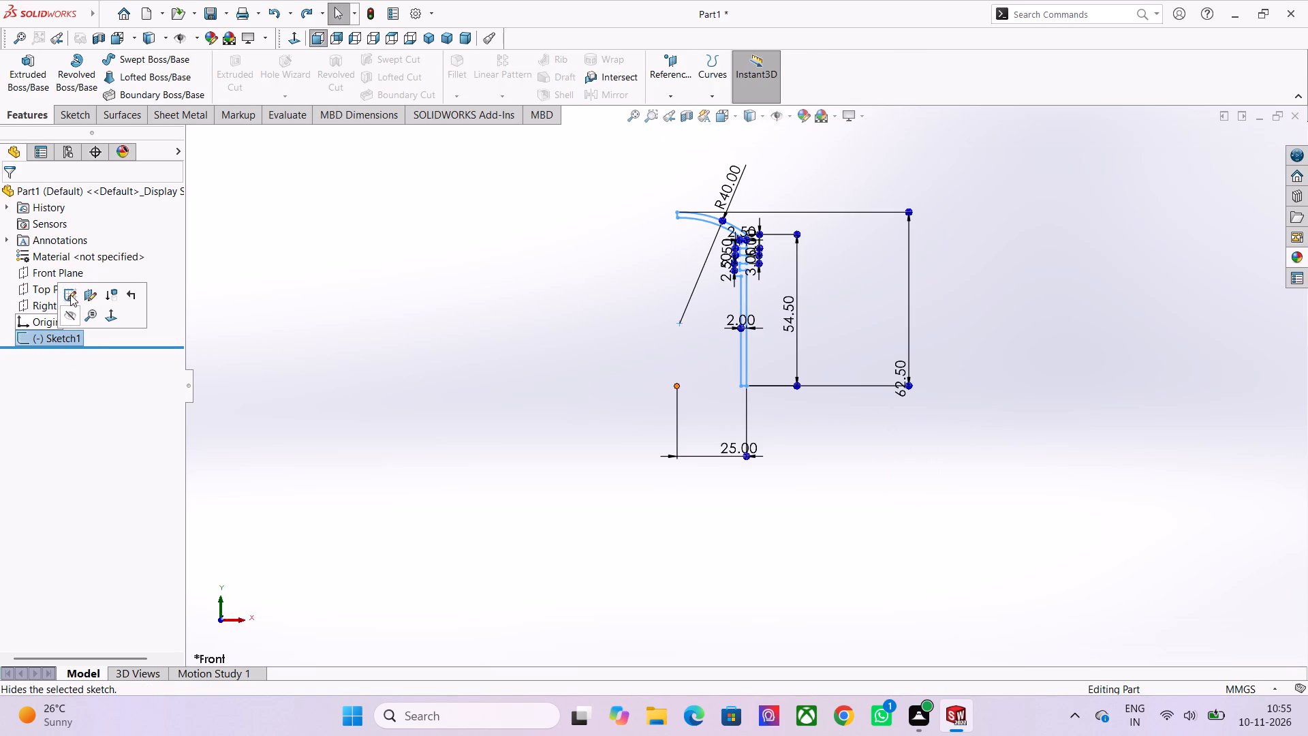
{"action": "left_click", "coordinate": [70, 294]}
{"action": "scroll", "coordinate": [839, 470], "scroll_direction": "up", "scroll_amount": 2}
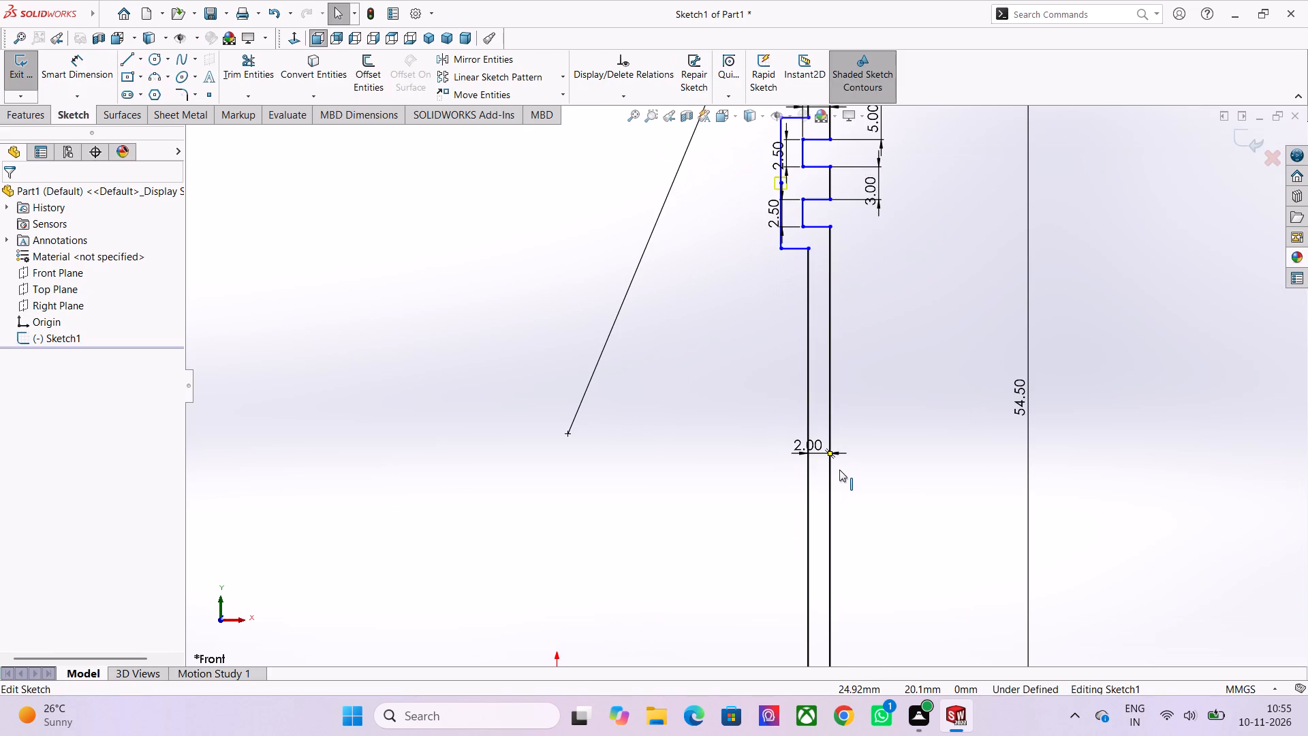
{"action": "scroll", "coordinate": [839, 470], "scroll_direction": "down", "scroll_amount": 3}
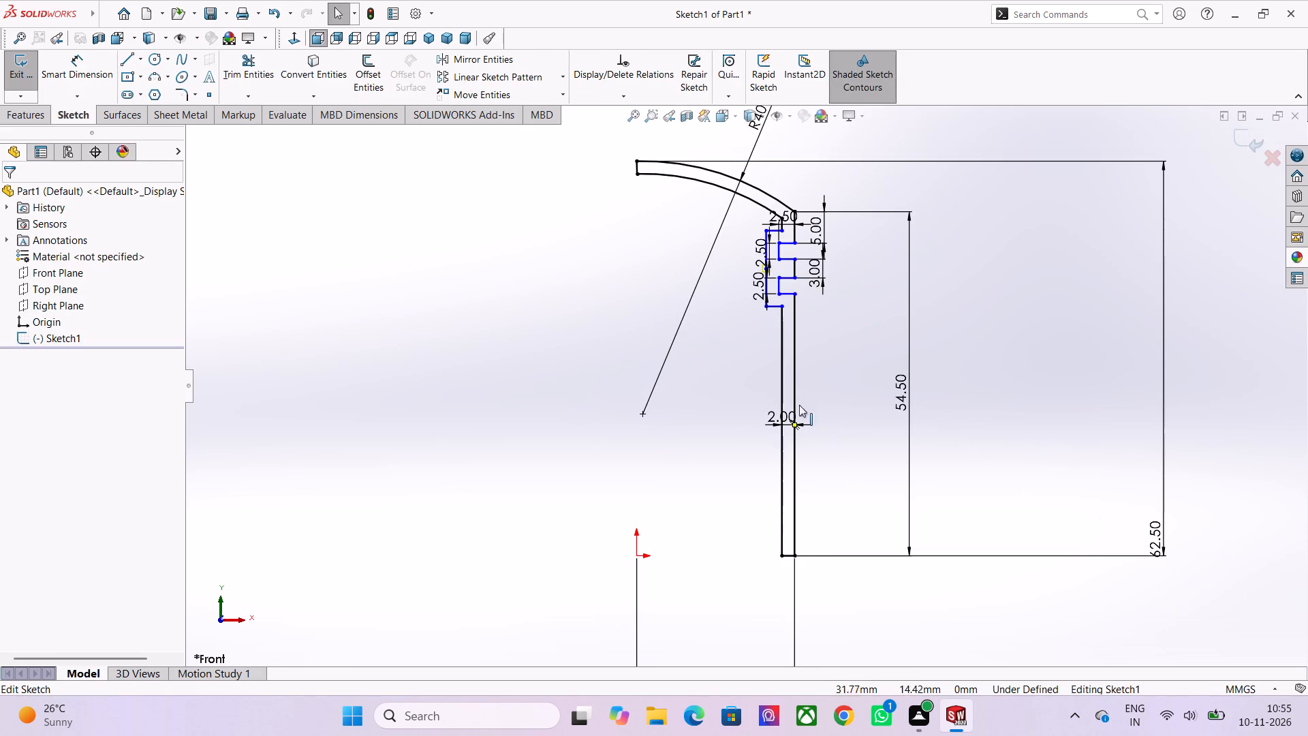
{"action": "key", "text": "Escape"}
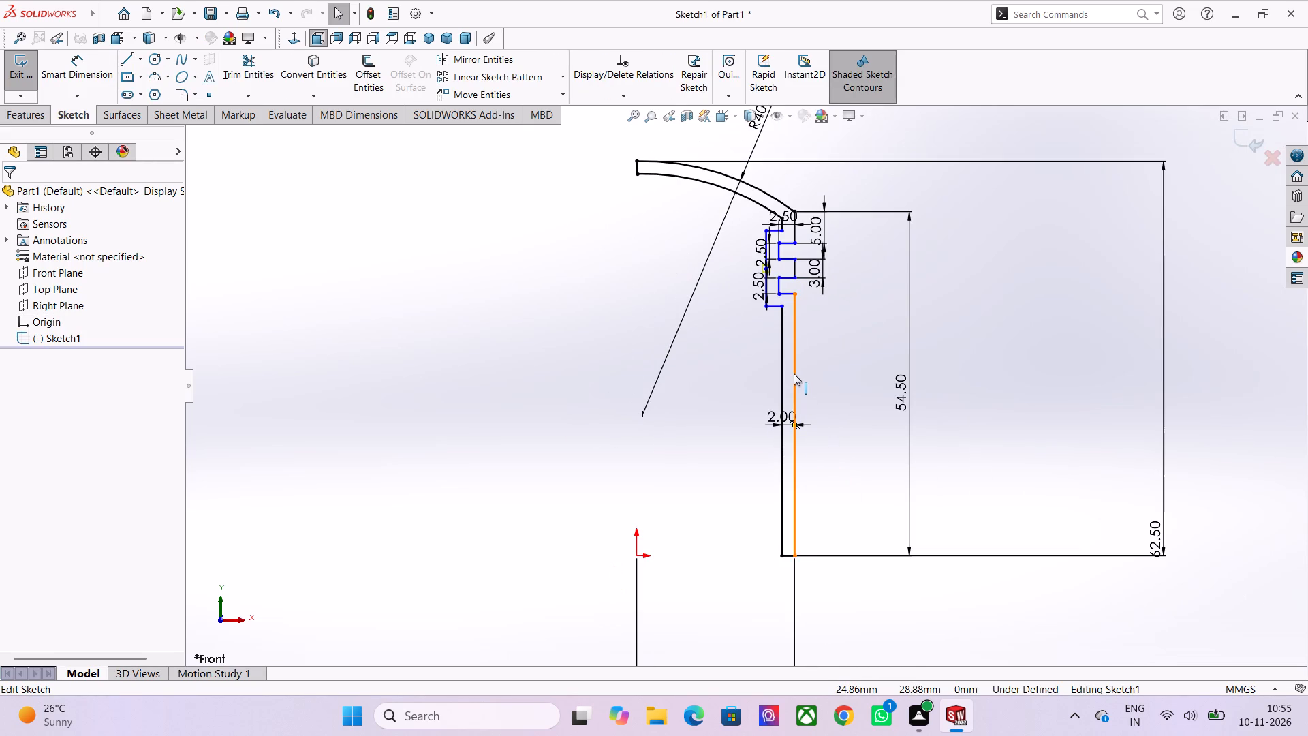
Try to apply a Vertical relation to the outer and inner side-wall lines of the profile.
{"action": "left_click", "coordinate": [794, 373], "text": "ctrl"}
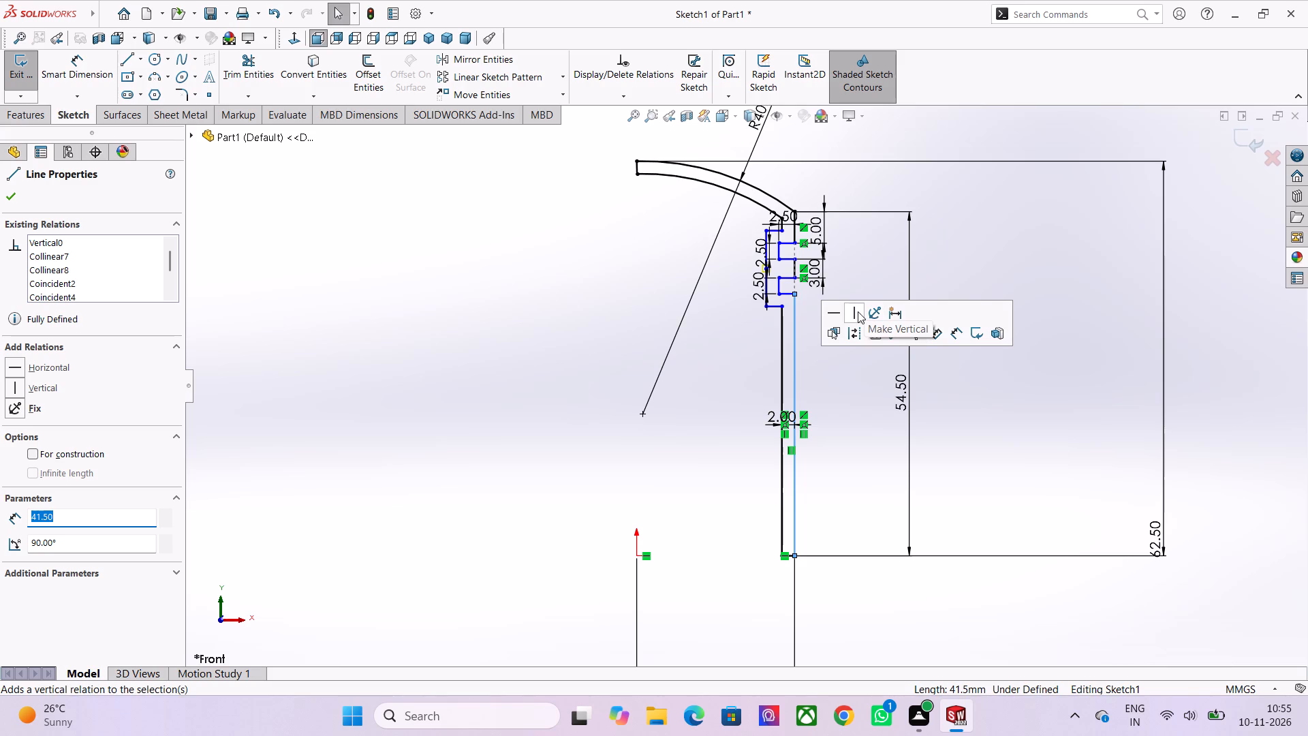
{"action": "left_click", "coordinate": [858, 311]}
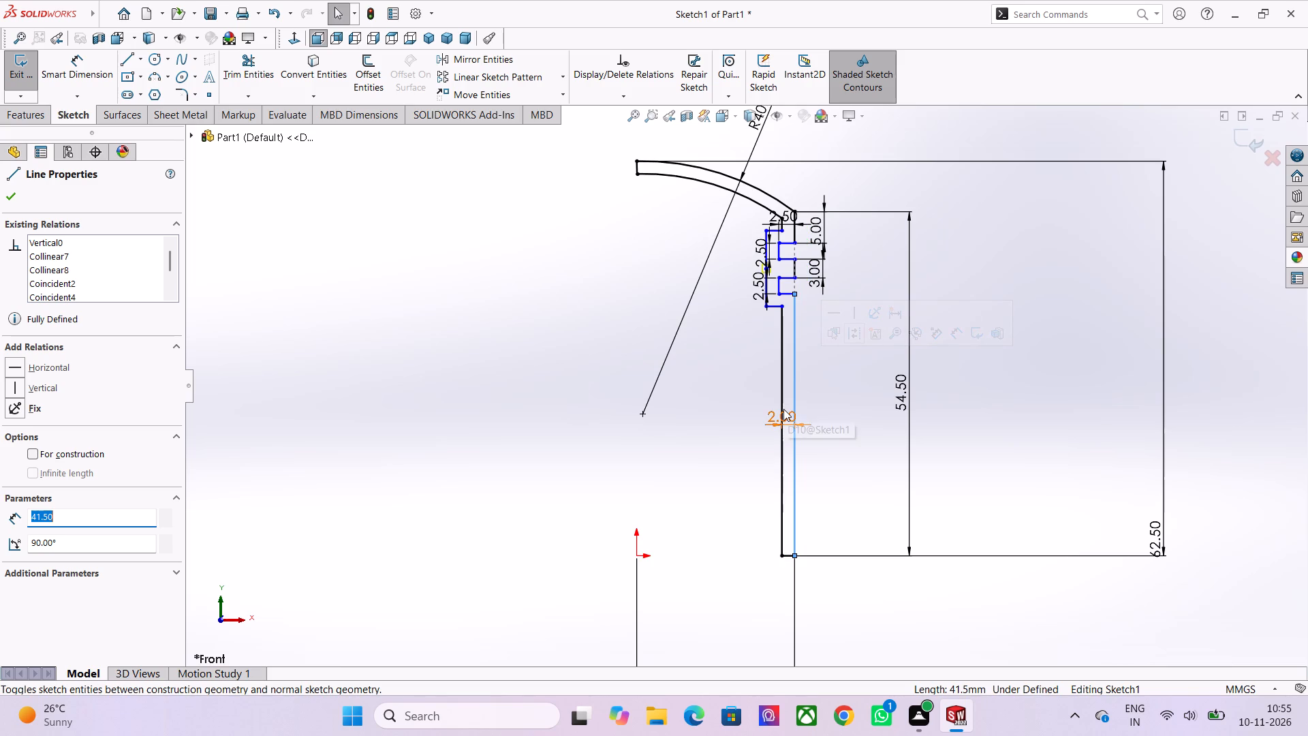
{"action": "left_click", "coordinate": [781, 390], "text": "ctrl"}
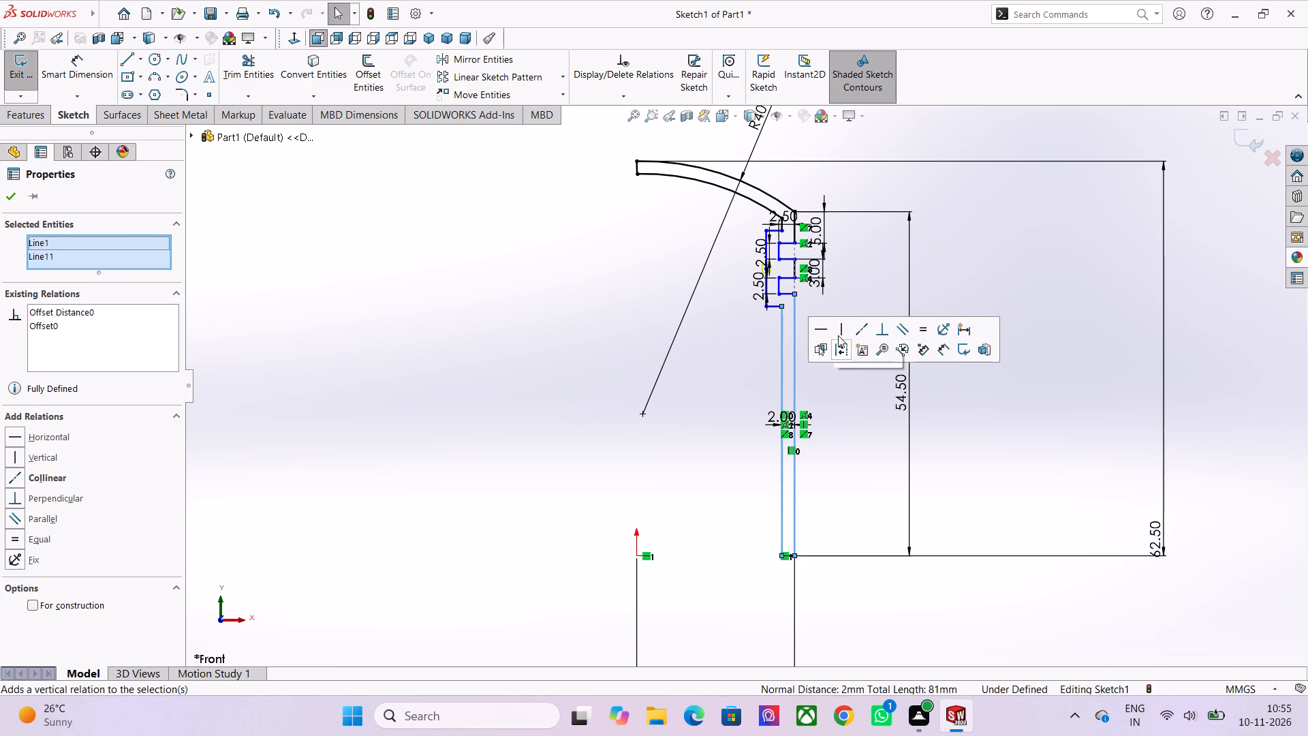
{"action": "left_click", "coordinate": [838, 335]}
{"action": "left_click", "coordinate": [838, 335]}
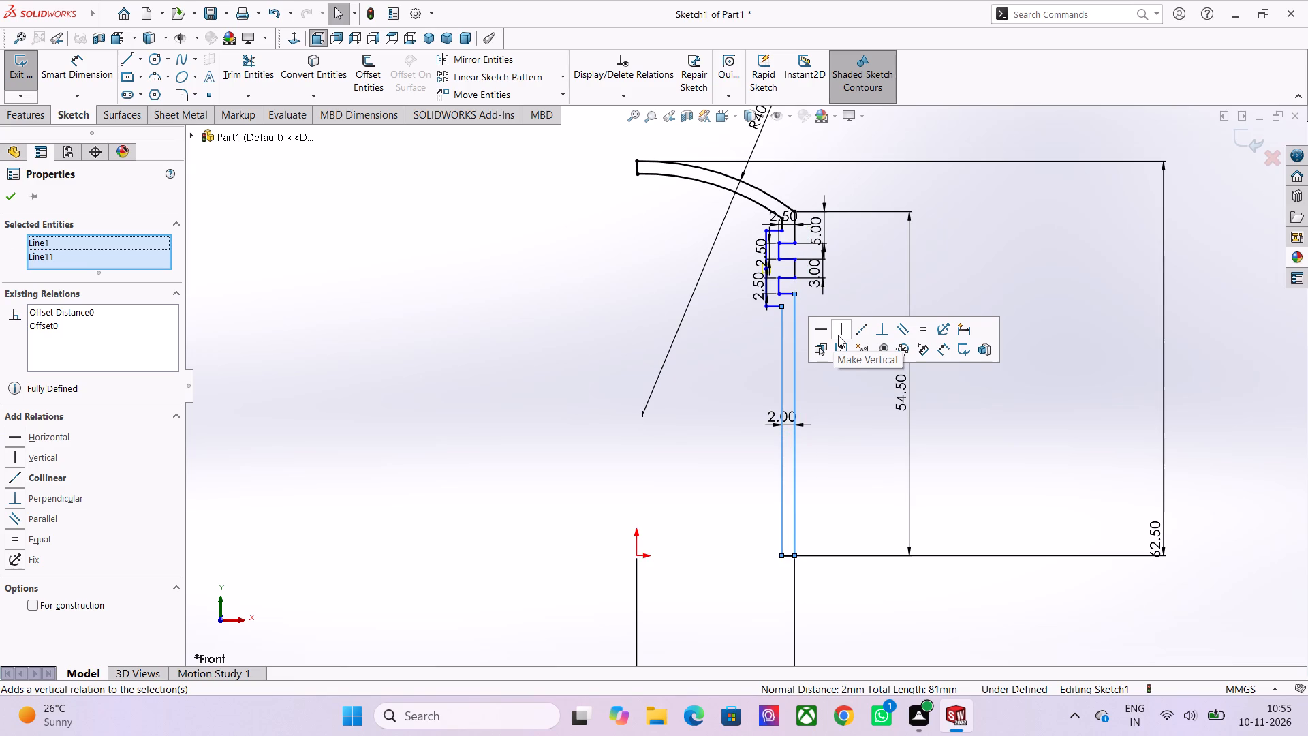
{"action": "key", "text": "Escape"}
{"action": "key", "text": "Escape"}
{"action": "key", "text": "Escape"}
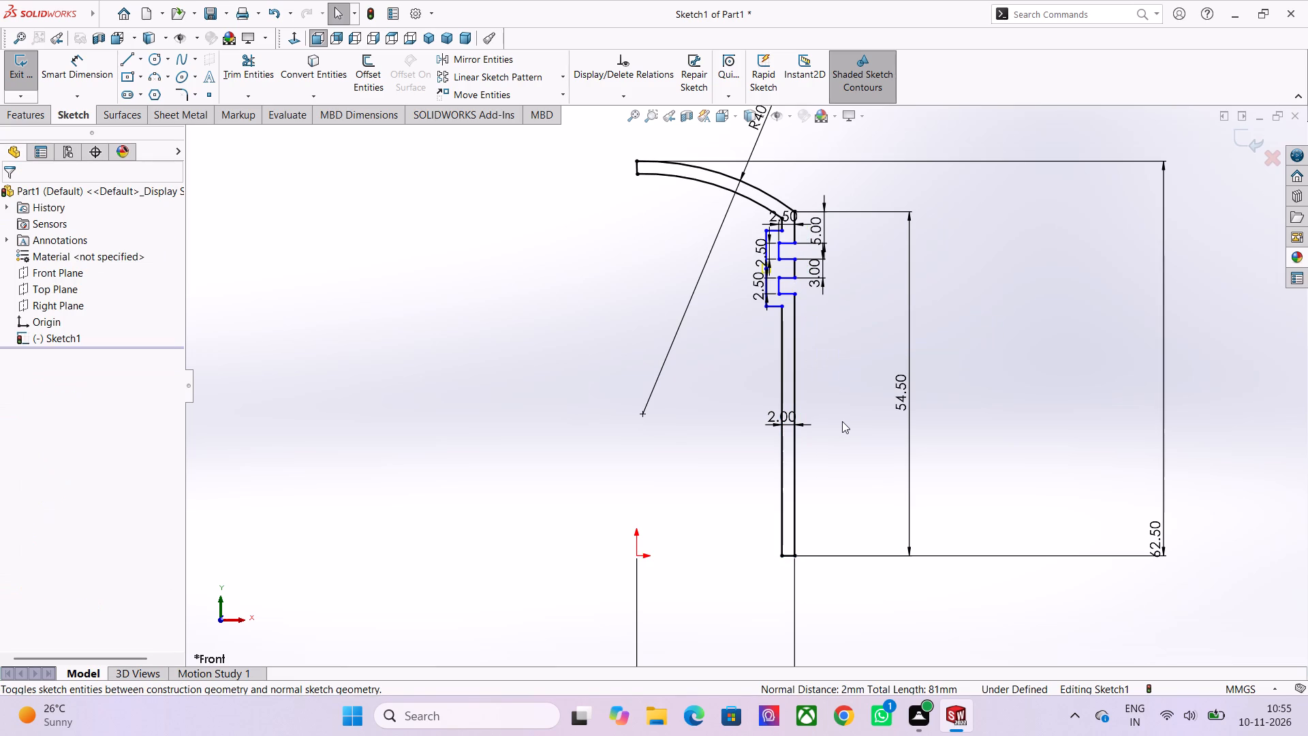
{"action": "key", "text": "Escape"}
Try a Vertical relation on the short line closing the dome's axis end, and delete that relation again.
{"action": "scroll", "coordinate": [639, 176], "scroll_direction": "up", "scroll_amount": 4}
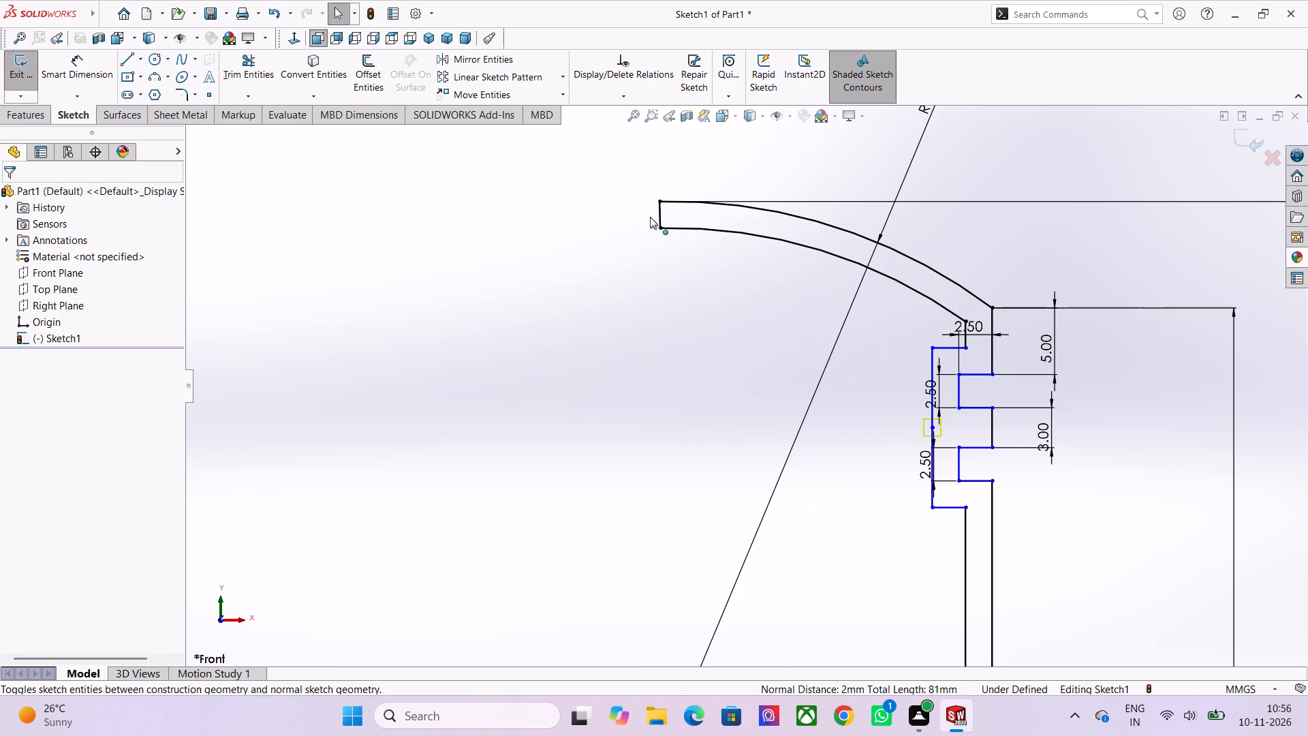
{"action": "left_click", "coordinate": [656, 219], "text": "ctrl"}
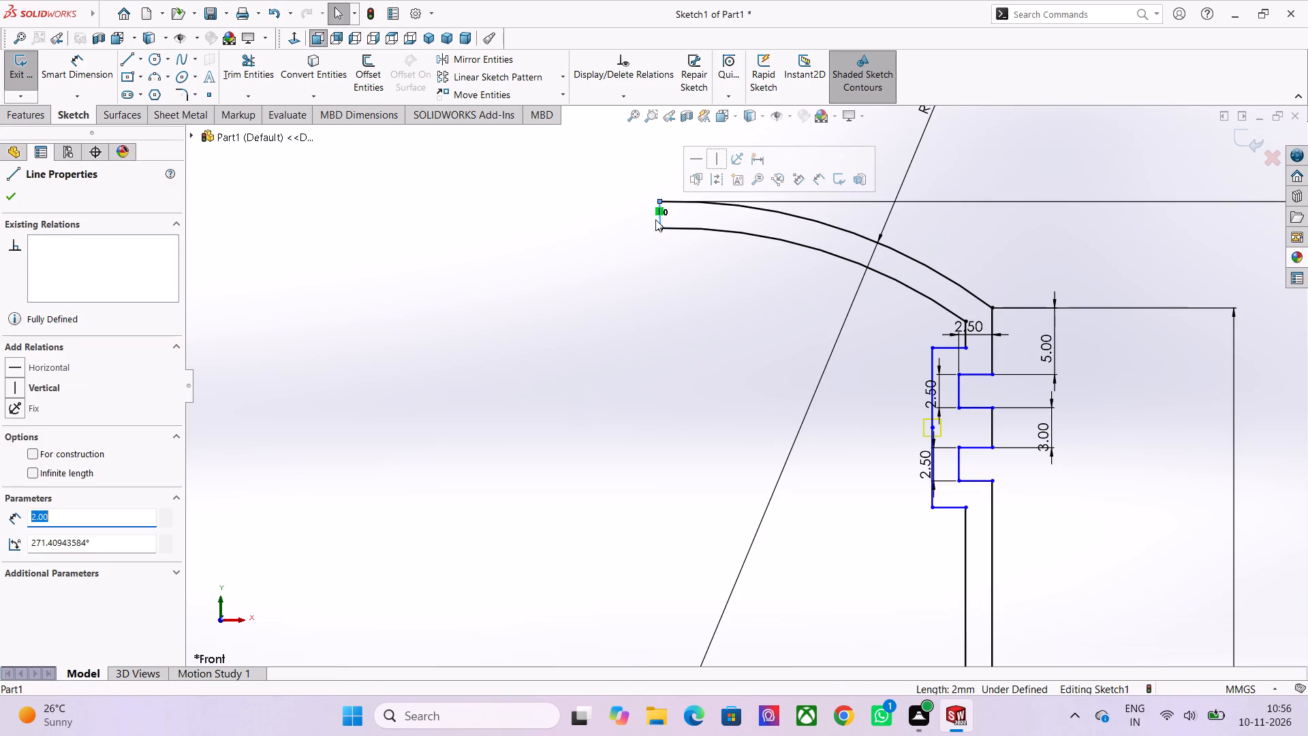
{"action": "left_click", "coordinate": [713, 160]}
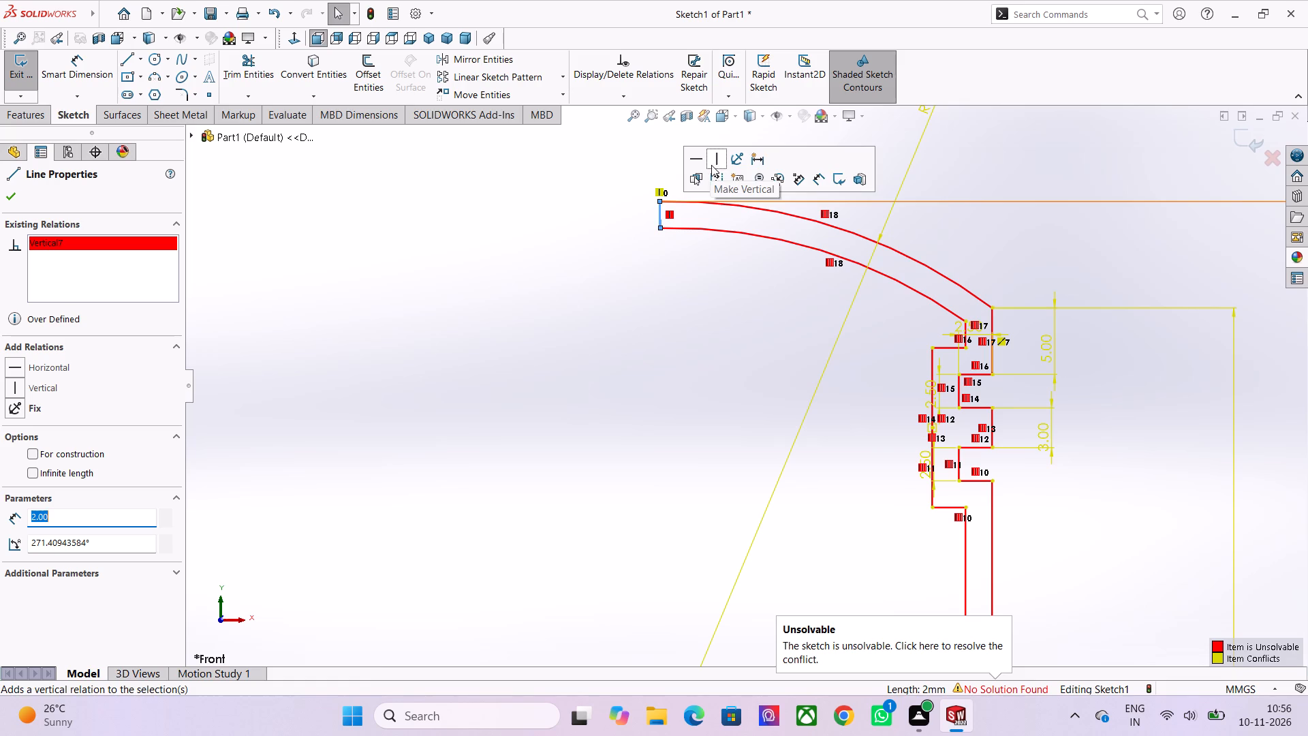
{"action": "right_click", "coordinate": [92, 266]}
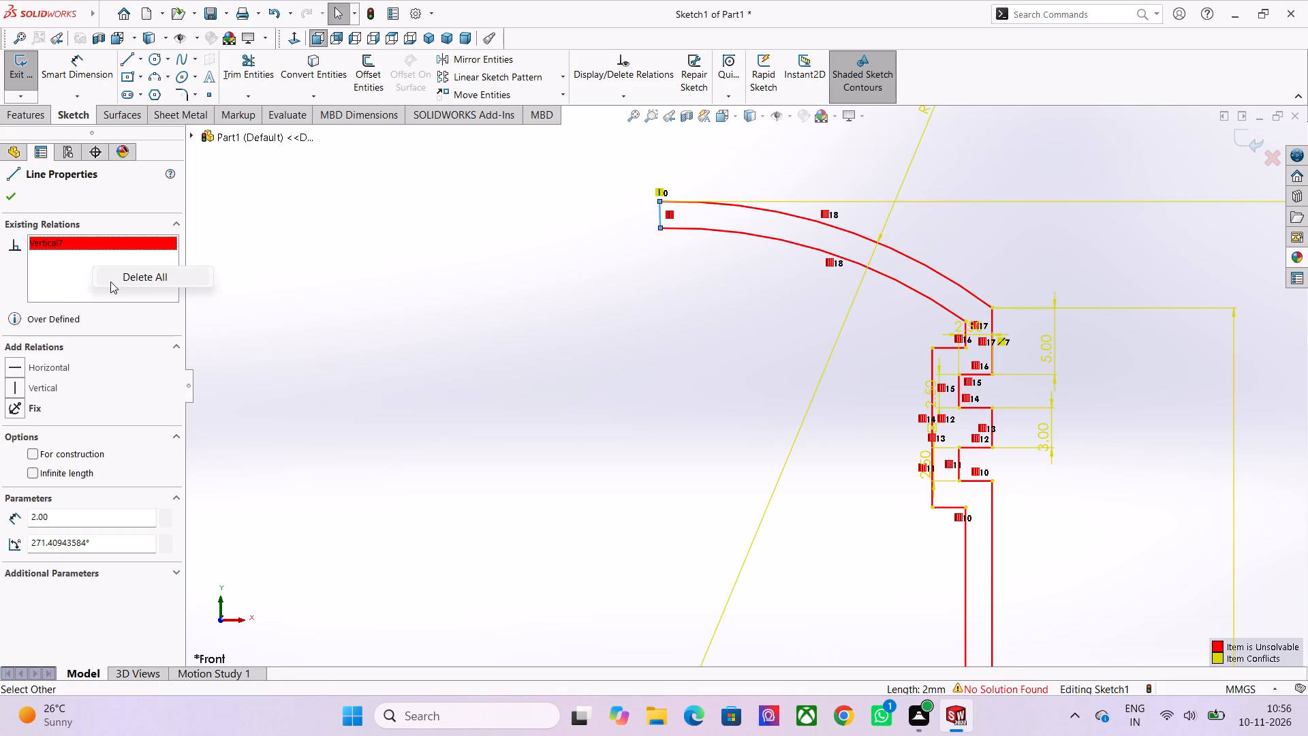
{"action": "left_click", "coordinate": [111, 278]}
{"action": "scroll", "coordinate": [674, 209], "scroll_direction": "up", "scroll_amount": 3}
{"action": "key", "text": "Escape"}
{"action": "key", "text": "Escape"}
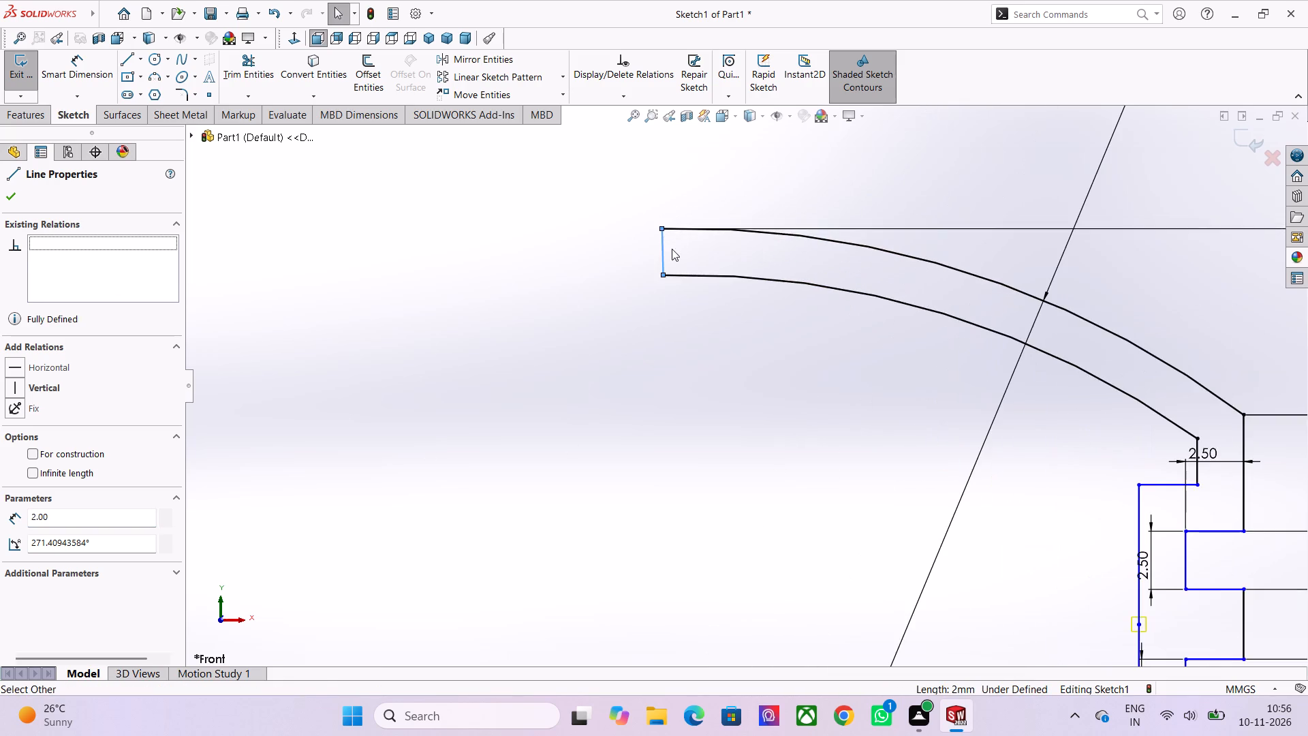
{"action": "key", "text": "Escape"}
Trim away the slightly slanted short line closing the two dome arcs at the axis end.
{"action": "scroll", "coordinate": [672, 249], "scroll_direction": "up", "scroll_amount": 3}
{"action": "scroll", "coordinate": [682, 334], "scroll_direction": "up", "scroll_amount": 5}
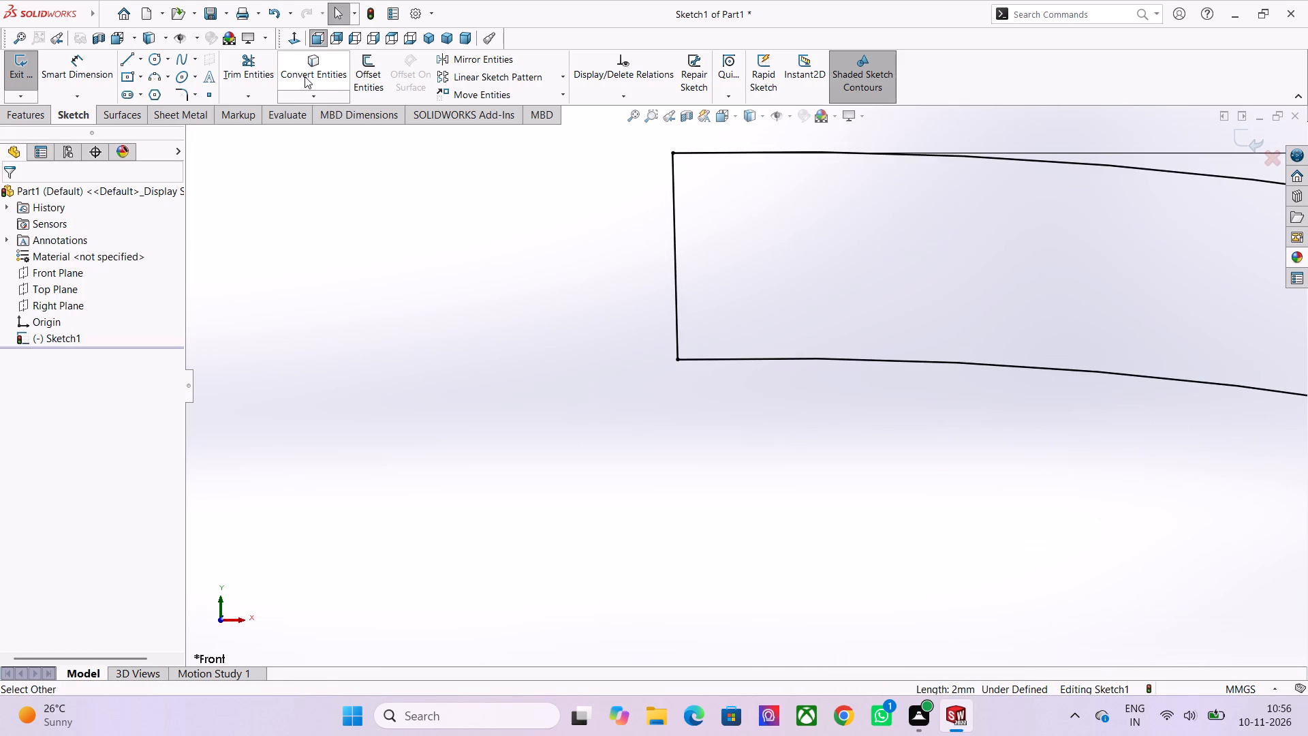
{"action": "left_click", "coordinate": [237, 70]}
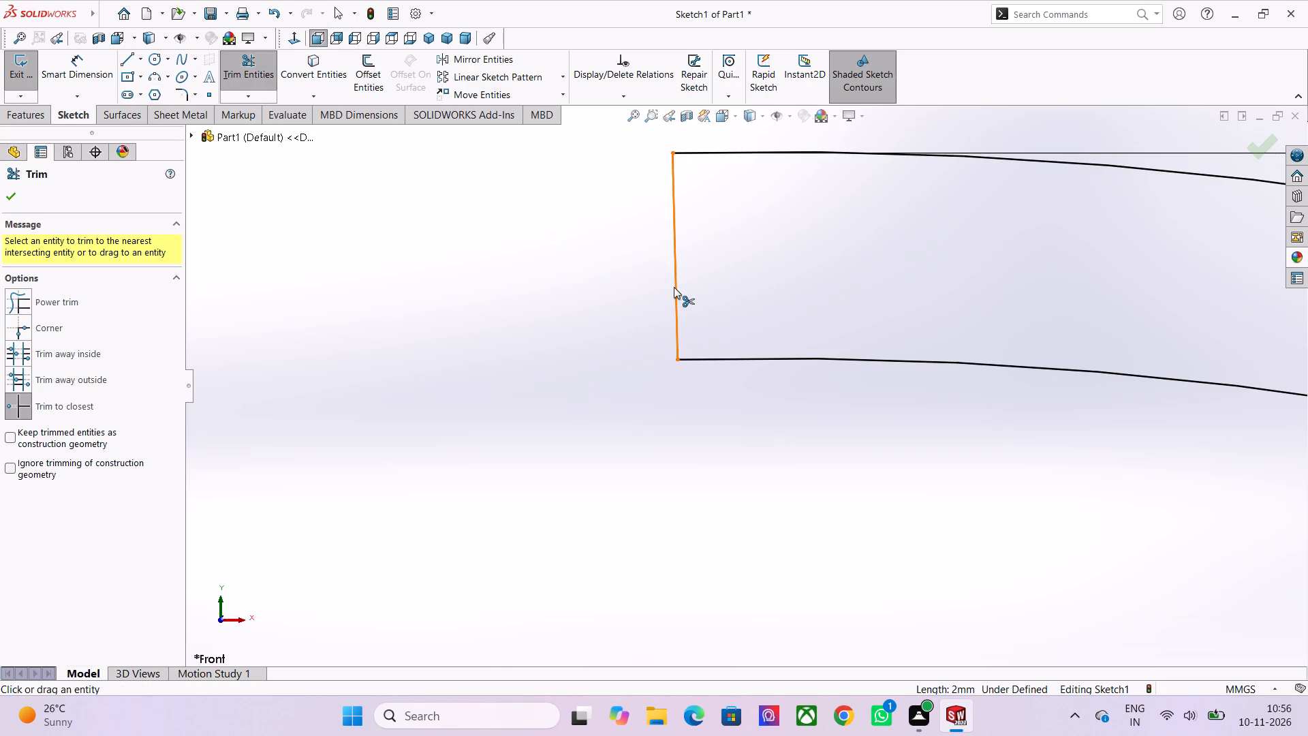
{"action": "left_click", "coordinate": [674, 287]}
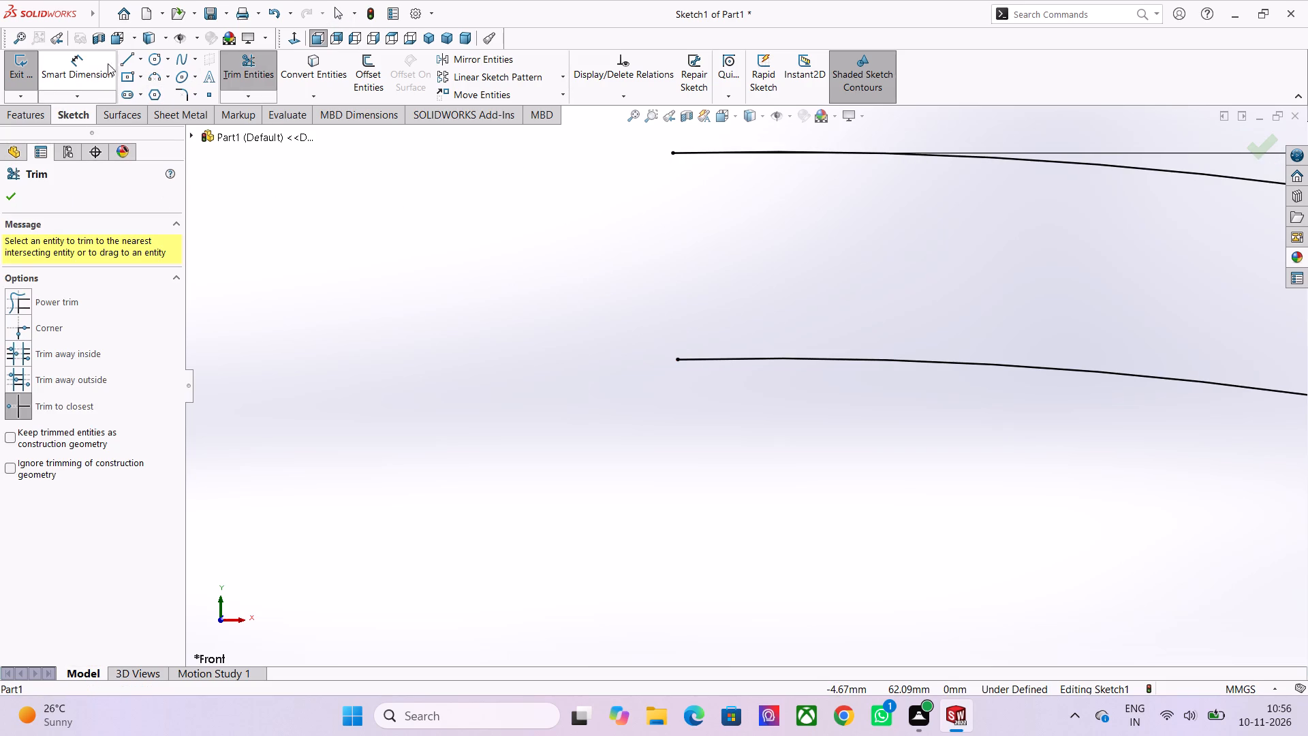
Sketch a vertical line about 1.77 mm long downward from the outer dome arc's axis endpoint.
{"action": "left_click", "coordinate": [121, 60]}
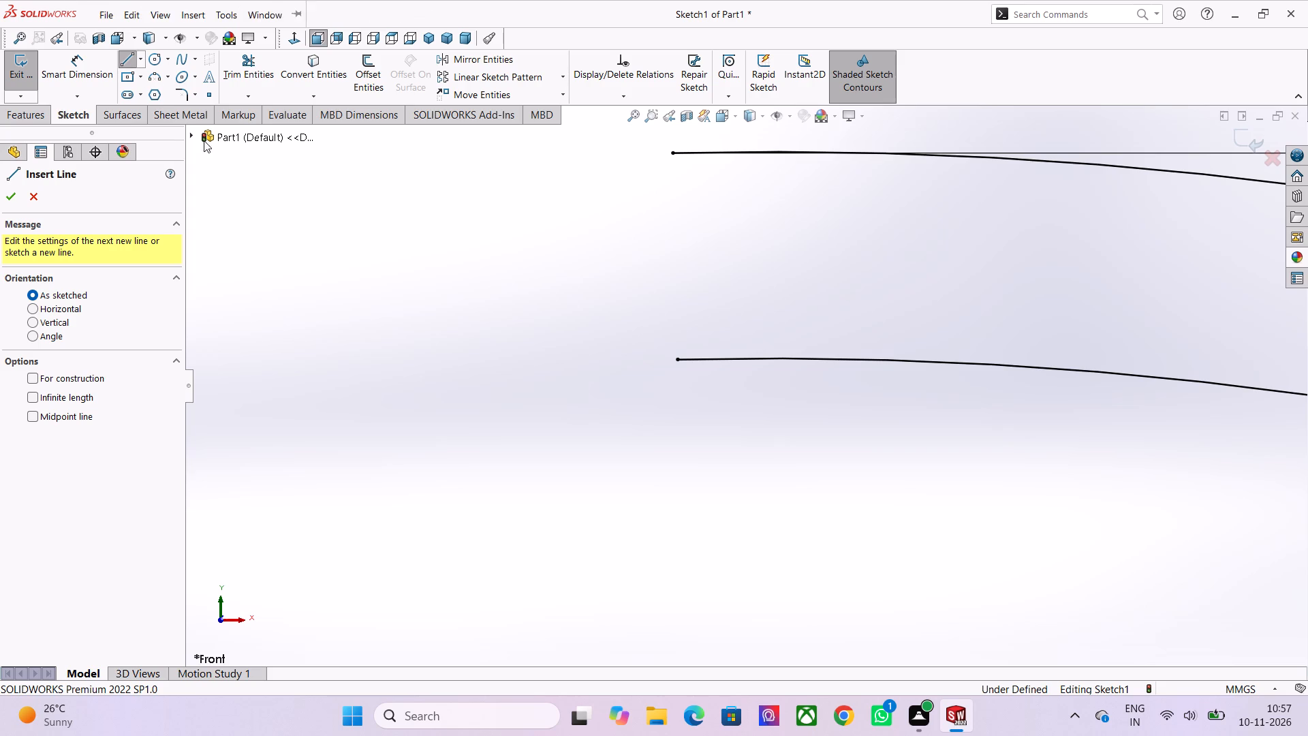
{"action": "left_click", "coordinate": [673, 153]}
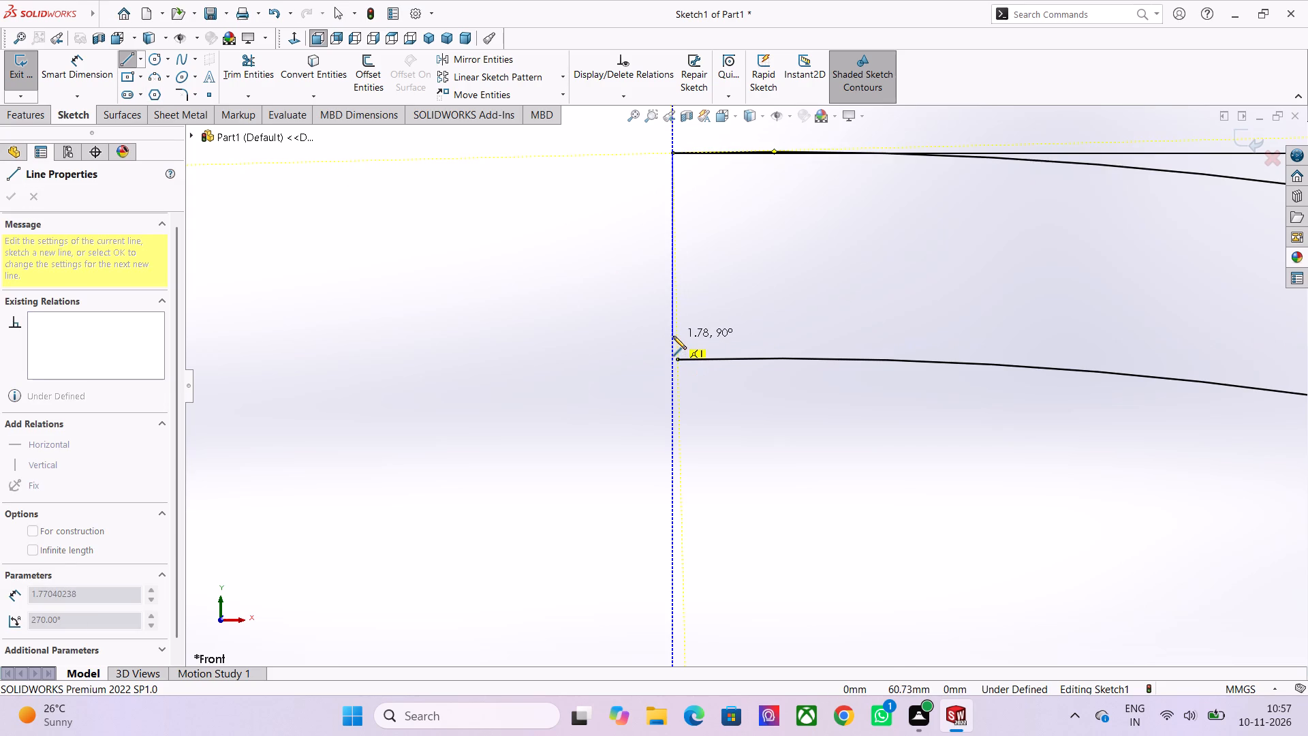
{"action": "left_click", "coordinate": [673, 336]}
{"action": "key", "text": "Escape"}
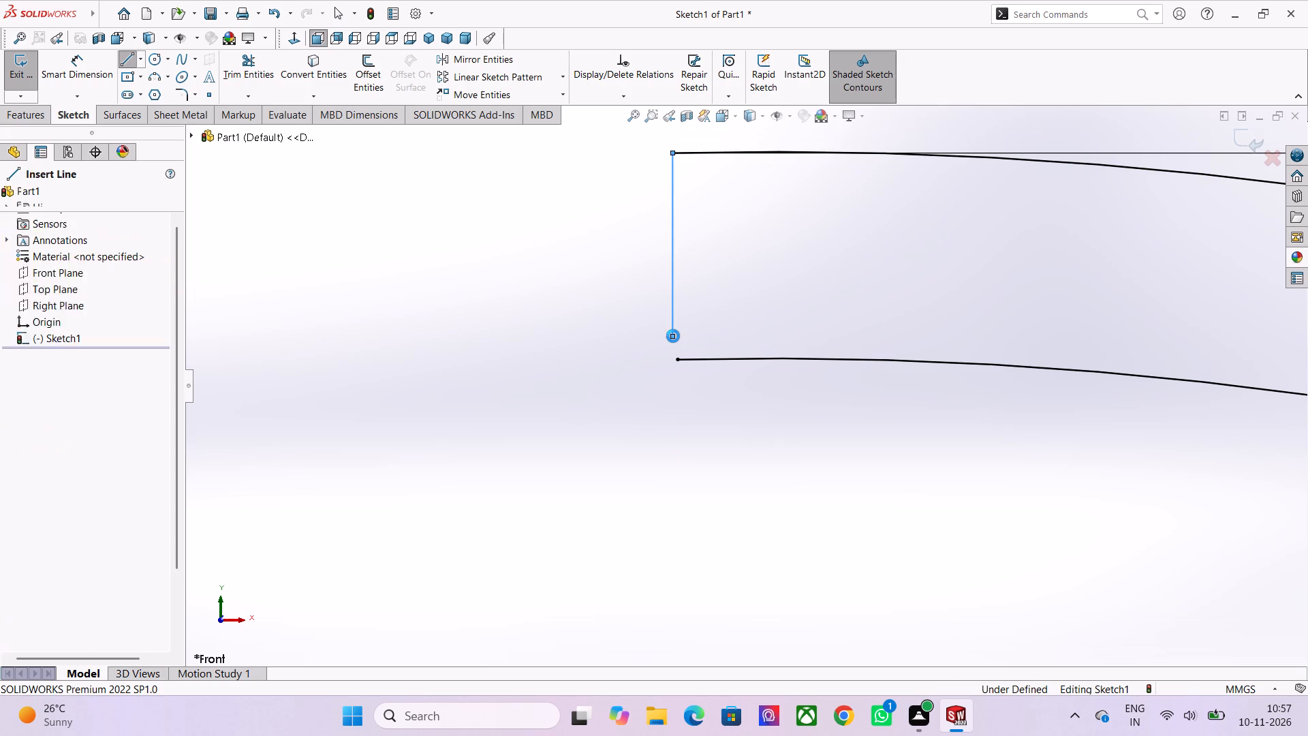
Join the new vertical line and the inner dome arc with a Corner trim.
{"action": "left_click", "coordinate": [249, 77]}
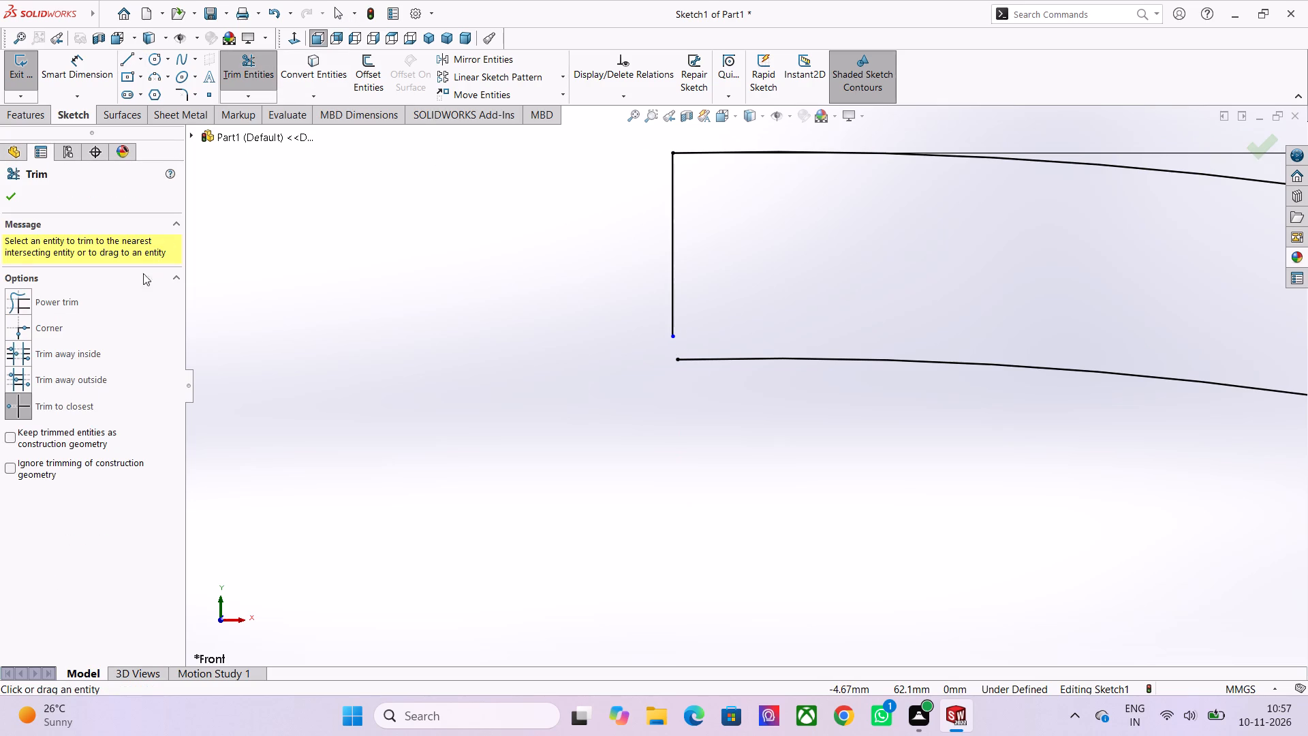
{"action": "left_click", "coordinate": [67, 321]}
{"action": "left_click", "coordinate": [672, 316]}
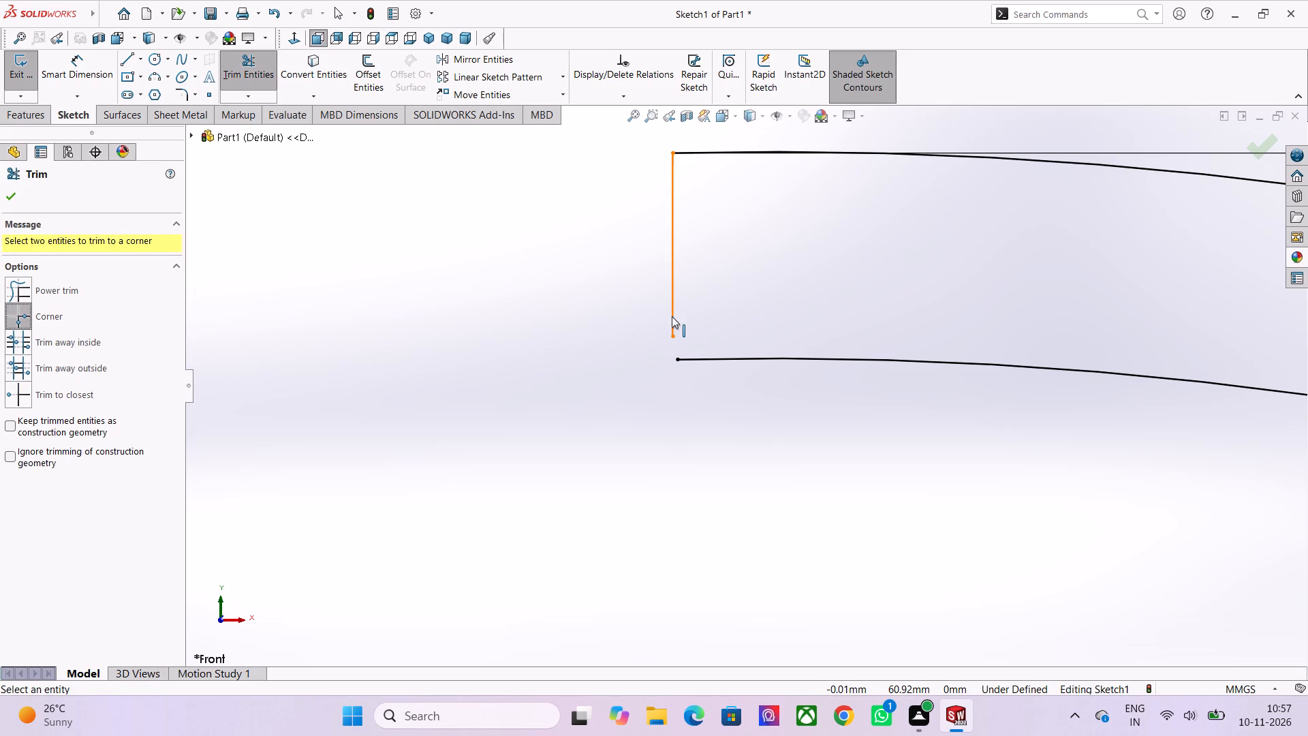
{"action": "left_click", "coordinate": [692, 357], "text": "ctrl"}
{"action": "left_click", "coordinate": [16, 193]}
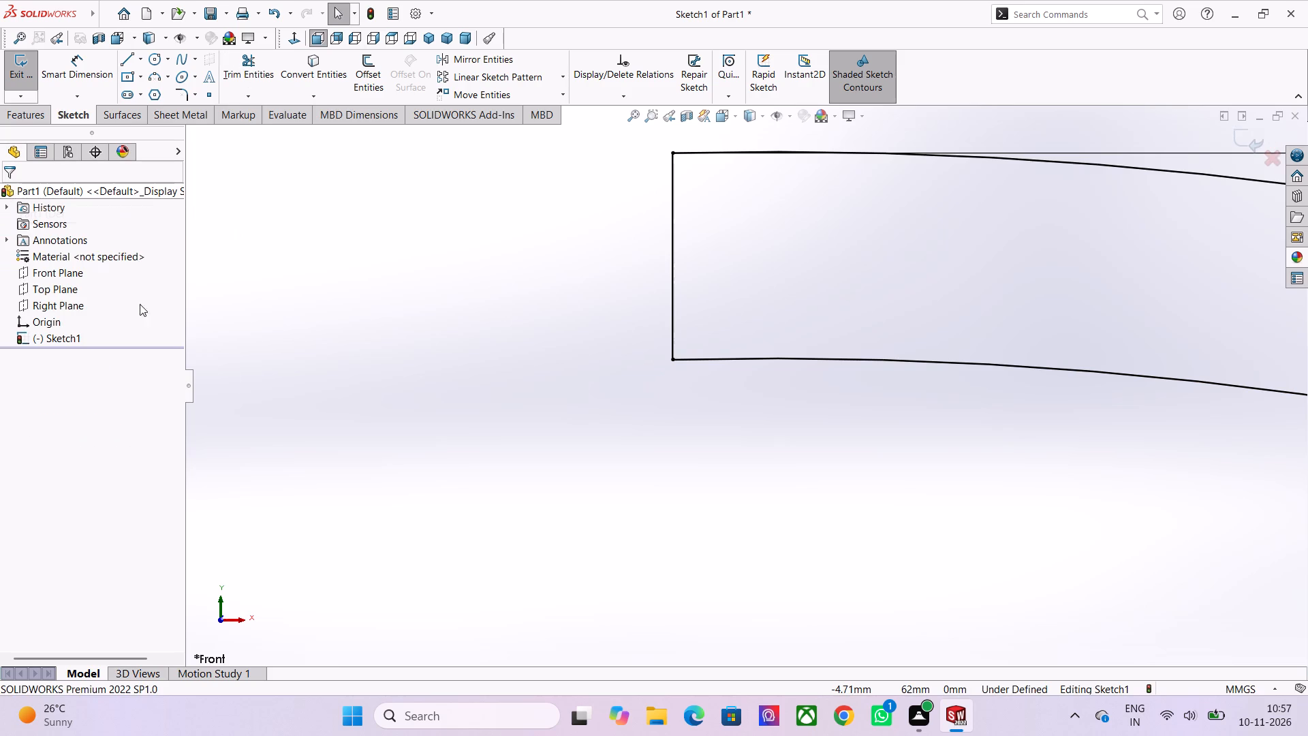
Remove the short bottom line between the inner and outer side walls using Power trim.
{"action": "scroll", "coordinate": [641, 486], "scroll_direction": "down", "scroll_amount": 5}
{"action": "scroll", "coordinate": [1068, 588], "scroll_direction": "down", "scroll_amount": 6}
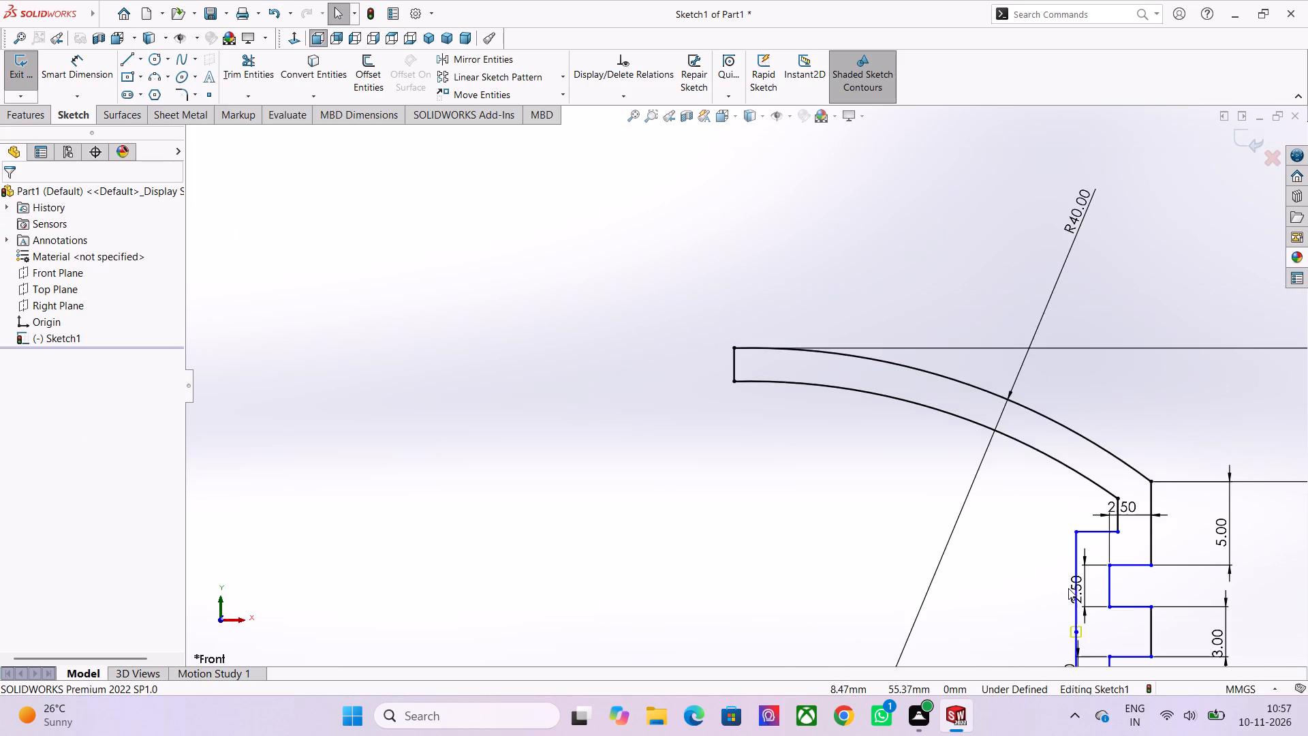
{"action": "scroll", "coordinate": [1068, 588], "scroll_direction": "down", "scroll_amount": 5}
{"action": "scroll", "coordinate": [817, 618], "scroll_direction": "down", "scroll_amount": 2}
{"action": "scroll", "coordinate": [819, 622], "scroll_direction": "up", "scroll_amount": 3}
{"action": "scroll", "coordinate": [838, 564], "scroll_direction": "up", "scroll_amount": 8}
{"action": "left_click", "coordinate": [247, 74]}
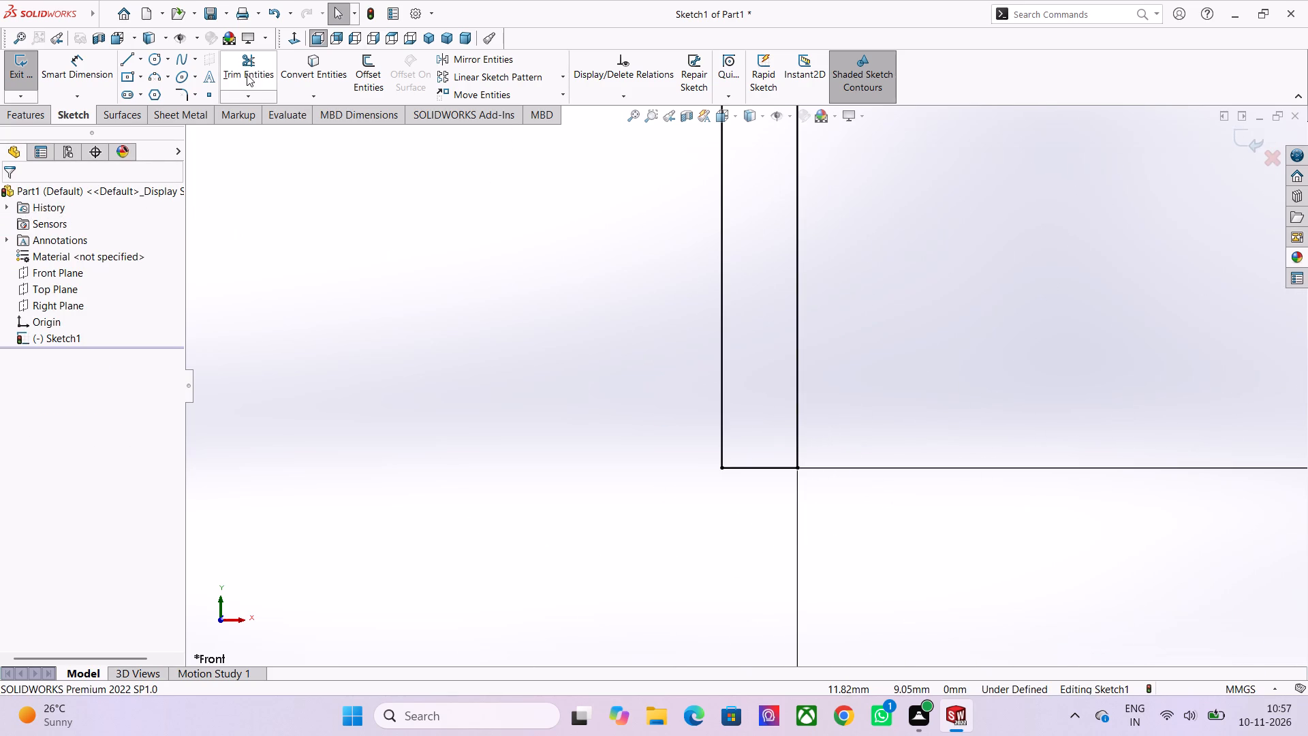
{"action": "left_click", "coordinate": [760, 470]}
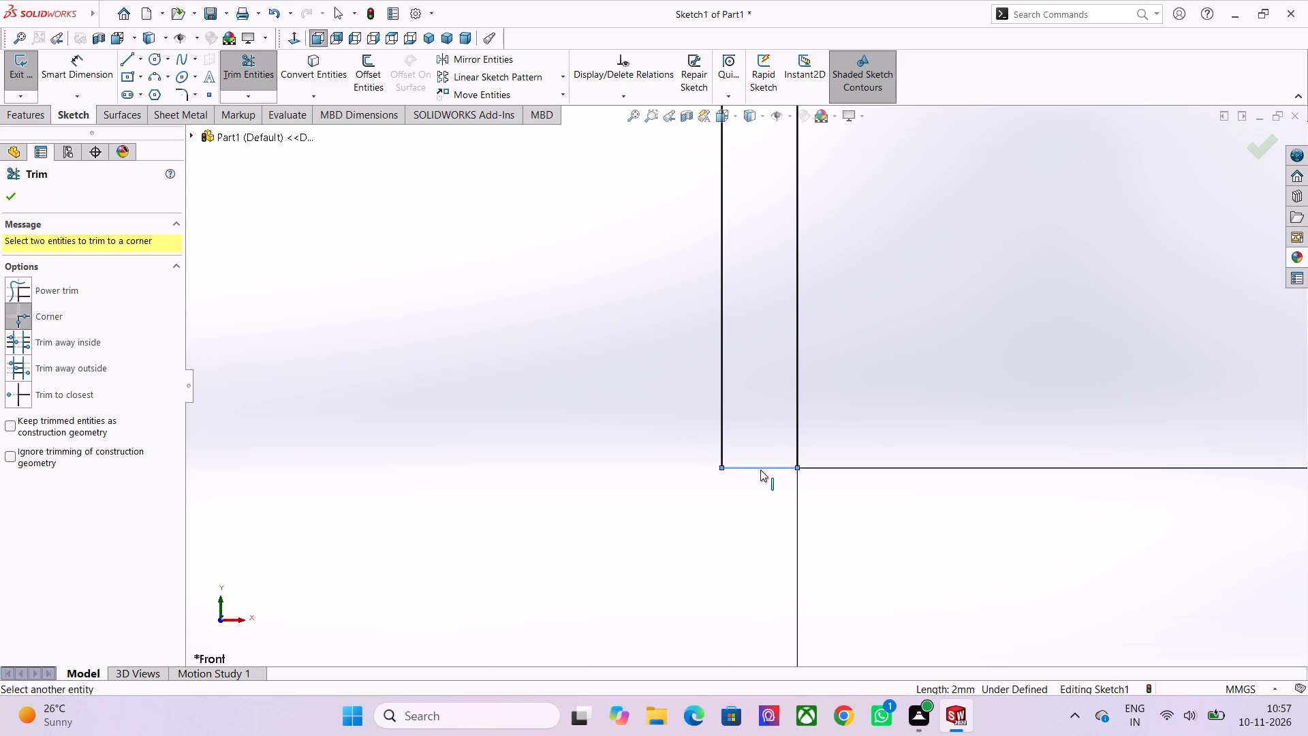
{"action": "left_click", "coordinate": [61, 288]}
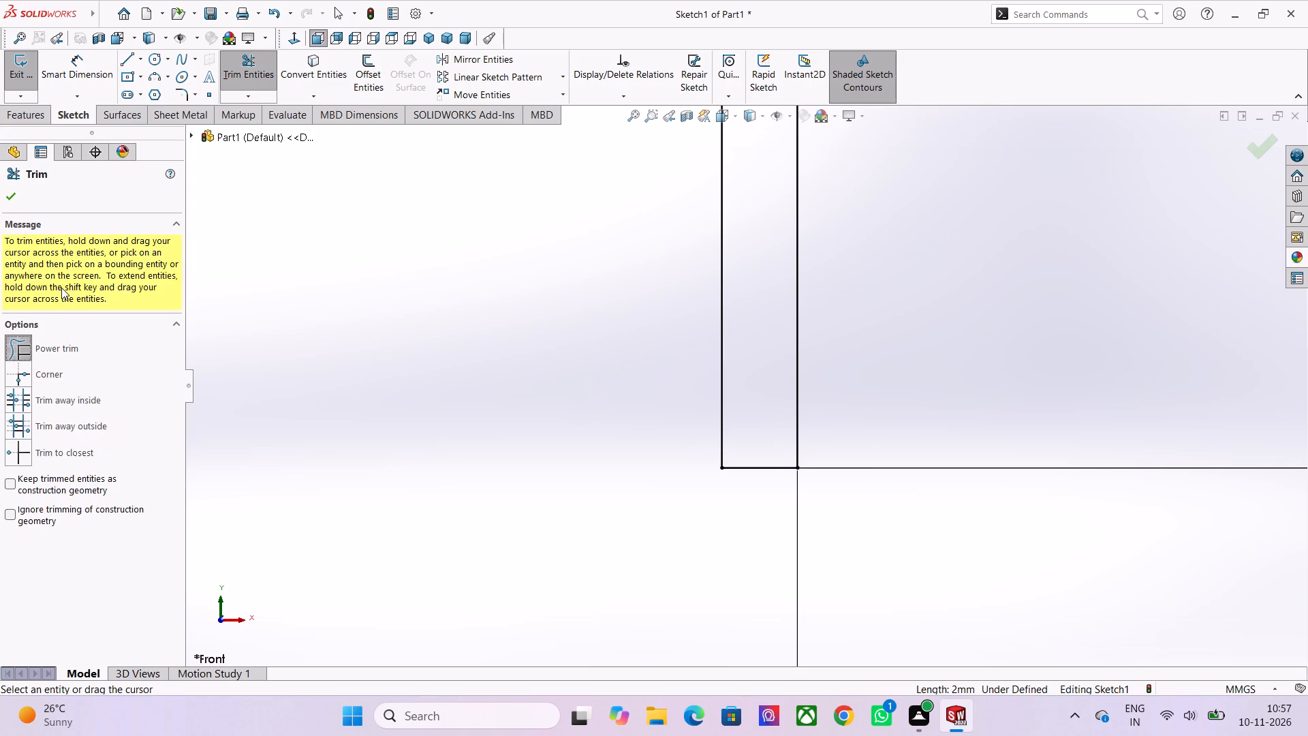
{"action": "left_click_drag", "start_coordinate": [758, 440], "coordinate": [754, 498]}
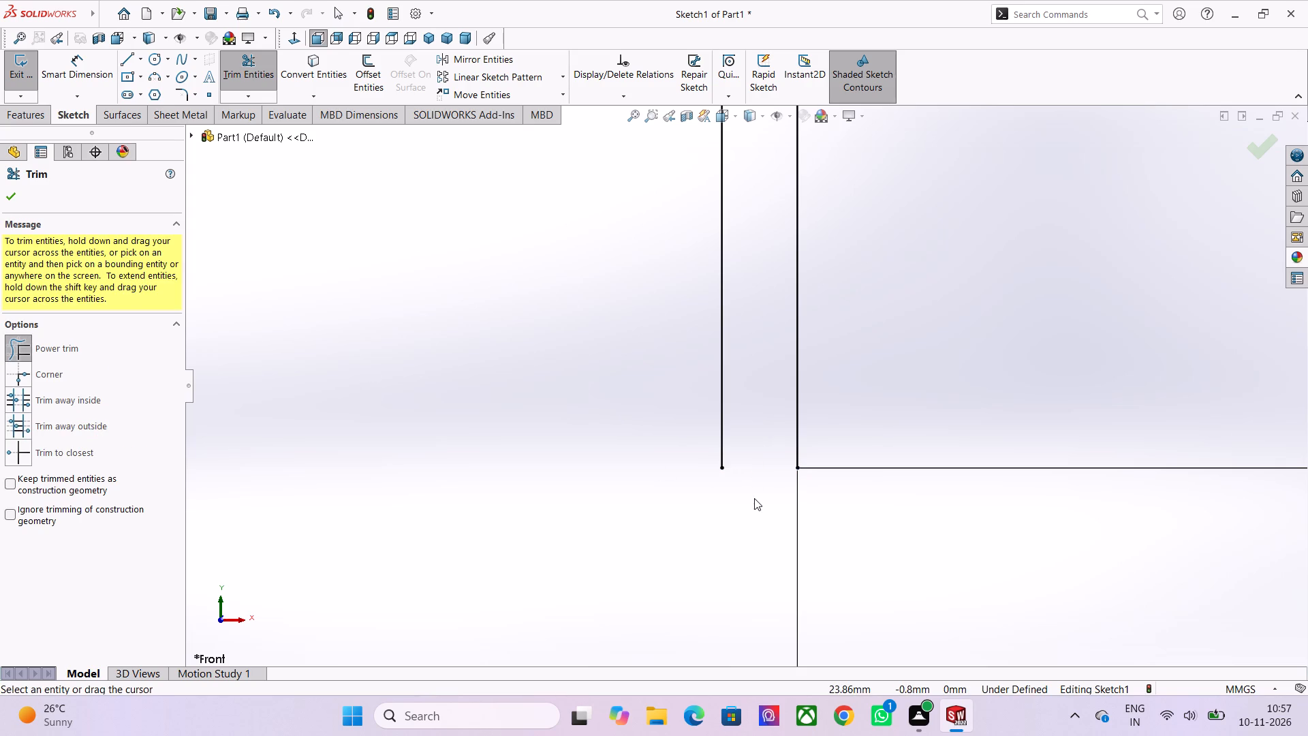
Sketch a horizontal 2 mm line from the outer wall's bottom endpoint to the inner wall's bottom endpoint.
{"action": "left_click", "coordinate": [125, 62]}
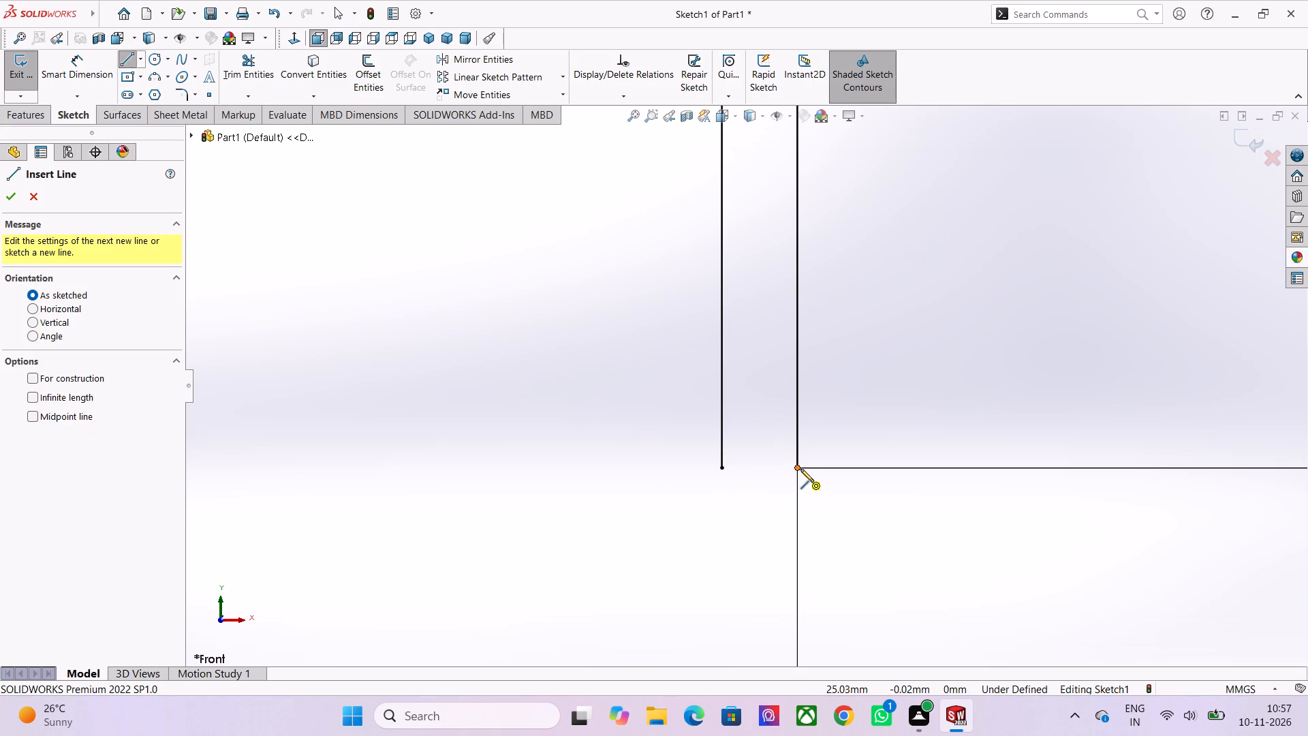
{"action": "left_click", "coordinate": [798, 467]}
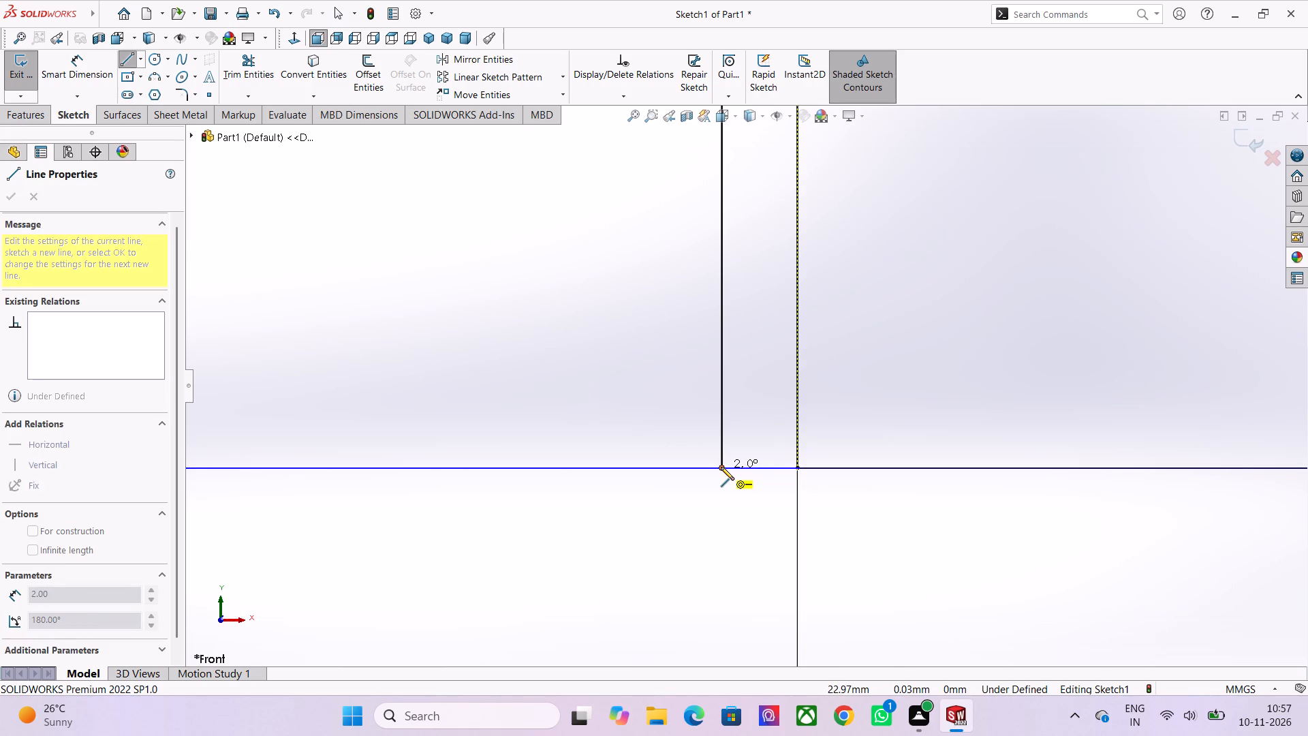
{"action": "scroll", "coordinate": [721, 467], "scroll_direction": "up", "scroll_amount": 3}
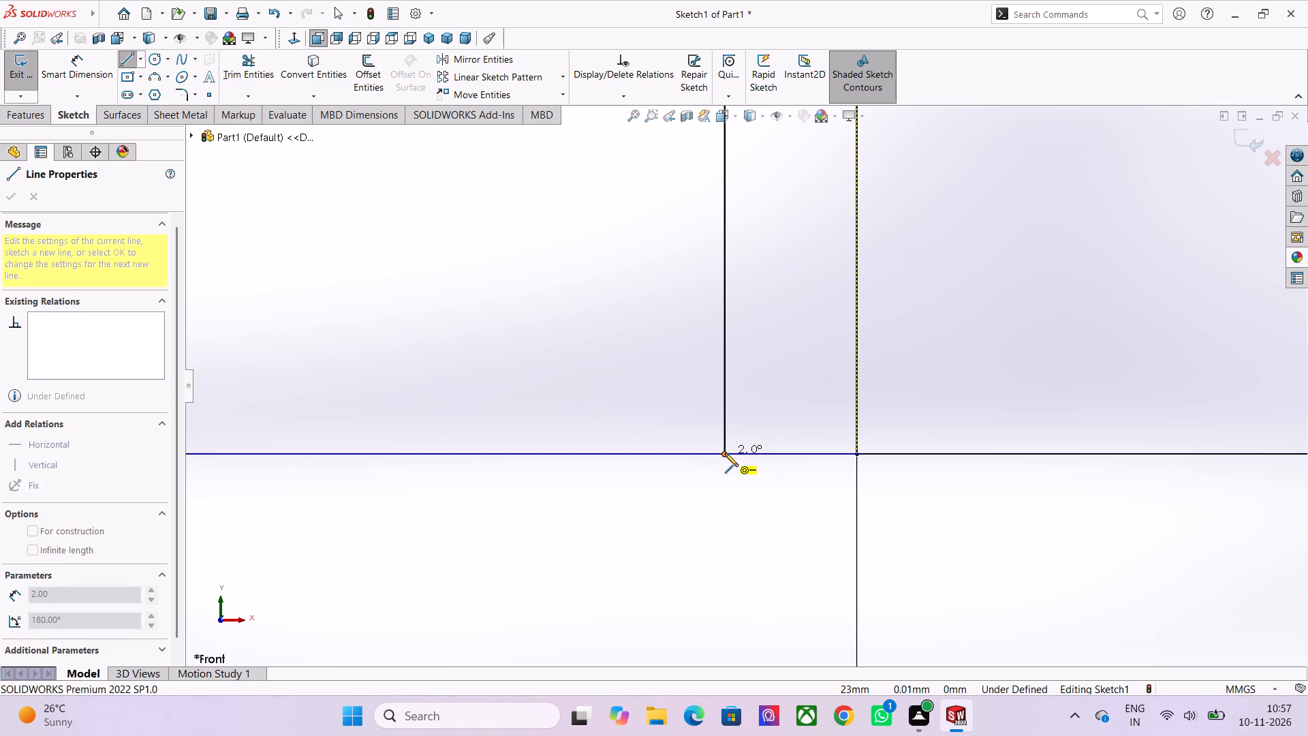
{"action": "scroll", "coordinate": [725, 453], "scroll_direction": "up", "scroll_amount": 2}
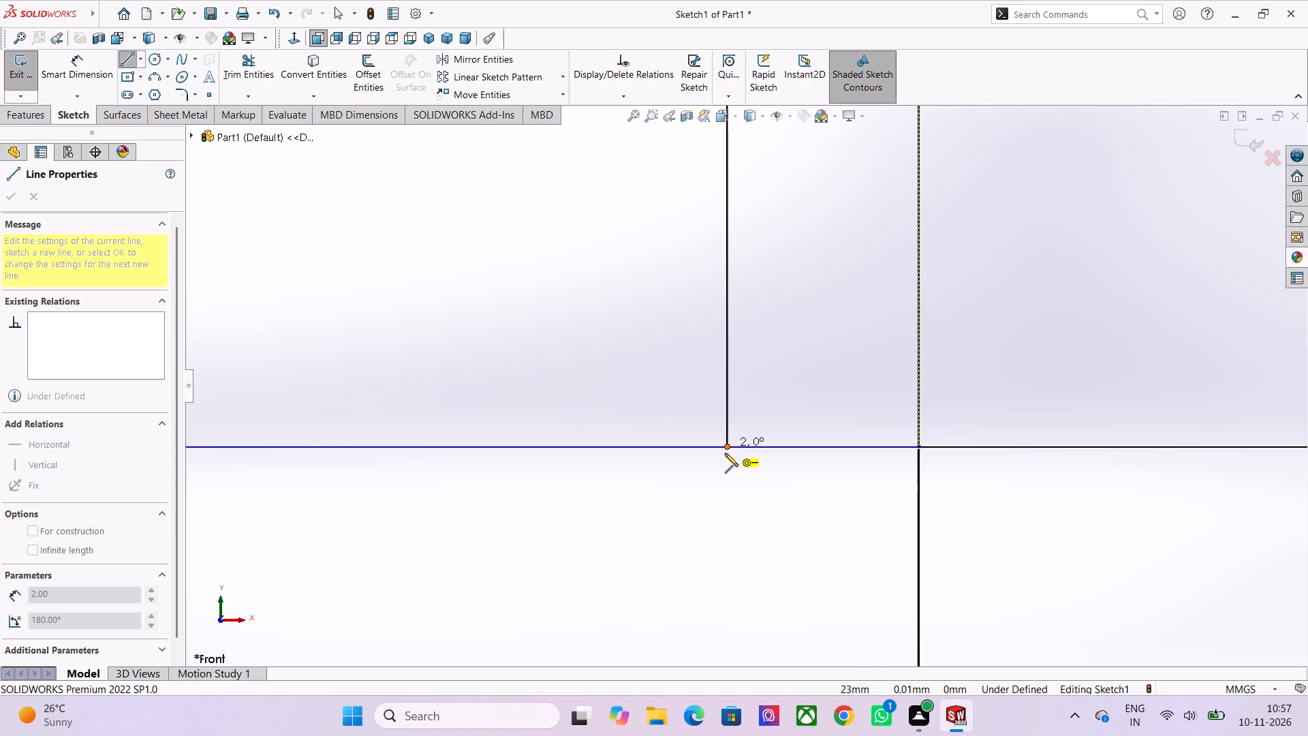
{"action": "scroll", "coordinate": [725, 453], "scroll_direction": "down", "scroll_amount": 3}
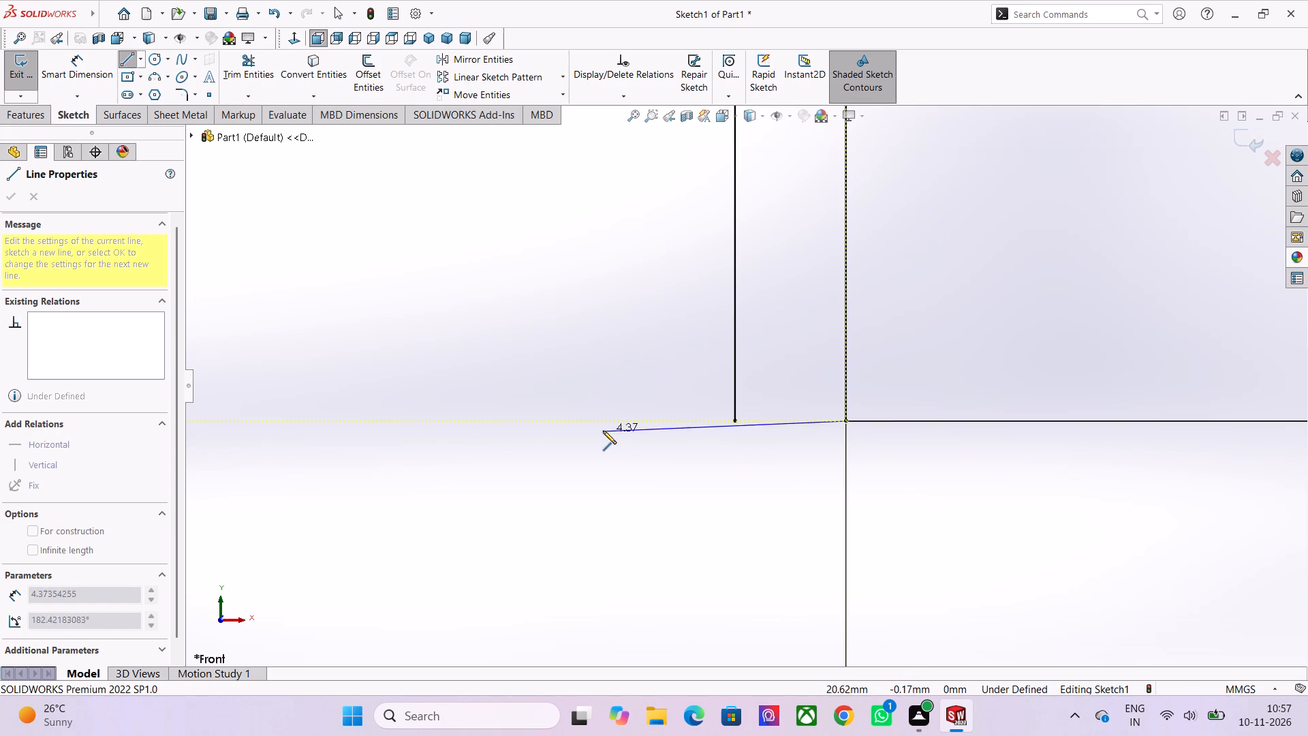
{"action": "left_click", "coordinate": [736, 423]}
{"action": "key", "text": "Escape"}
{"action": "key", "text": "Escape"}
{"action": "scroll", "coordinate": [736, 423], "scroll_direction": "down", "scroll_amount": 3}
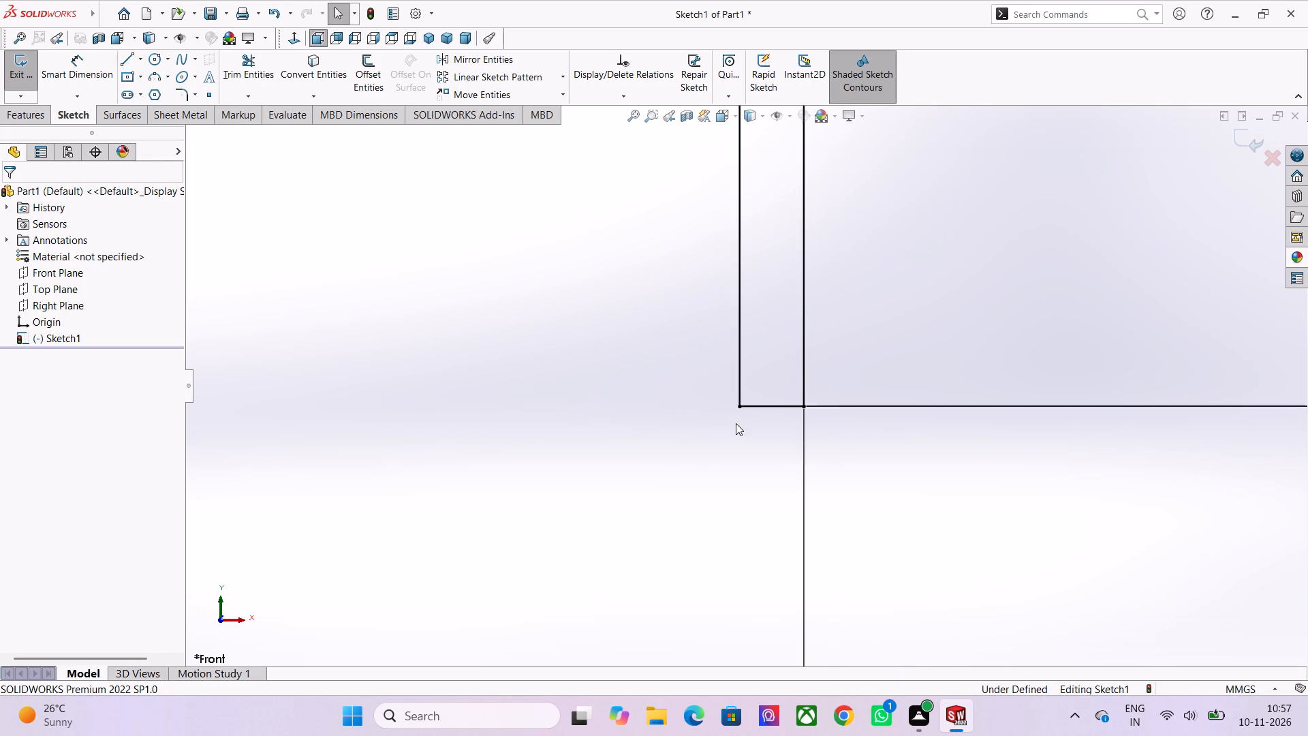
Exit the profile sketch and revolve it 360° about the short vertical line at the dome's axis.
{"action": "scroll", "coordinate": [736, 423], "scroll_direction": "down", "scroll_amount": 1}
{"action": "scroll", "coordinate": [717, 360], "scroll_direction": "down", "scroll_amount": 4}
{"action": "scroll", "coordinate": [711, 260], "scroll_direction": "down", "scroll_amount": 5}
{"action": "scroll", "coordinate": [715, 205], "scroll_direction": "down", "scroll_amount": 2}
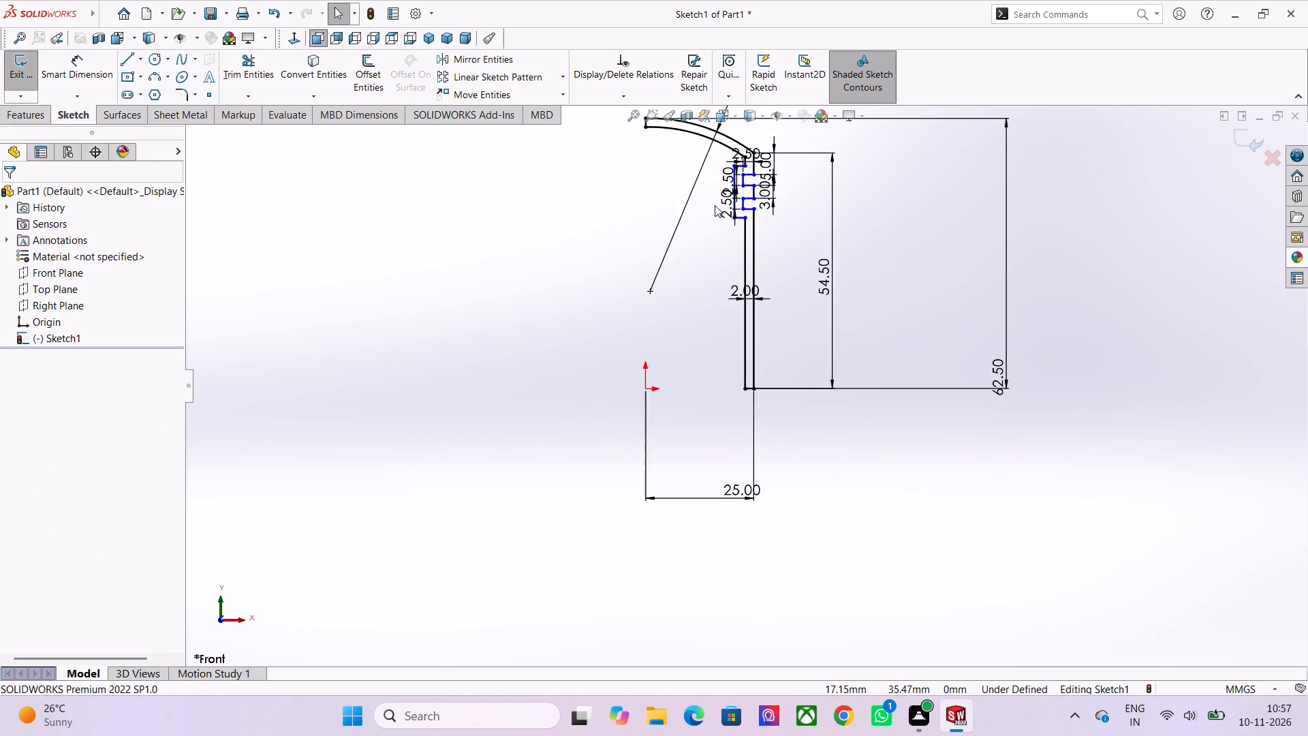
{"action": "scroll", "coordinate": [715, 205], "scroll_direction": "up", "scroll_amount": 3}
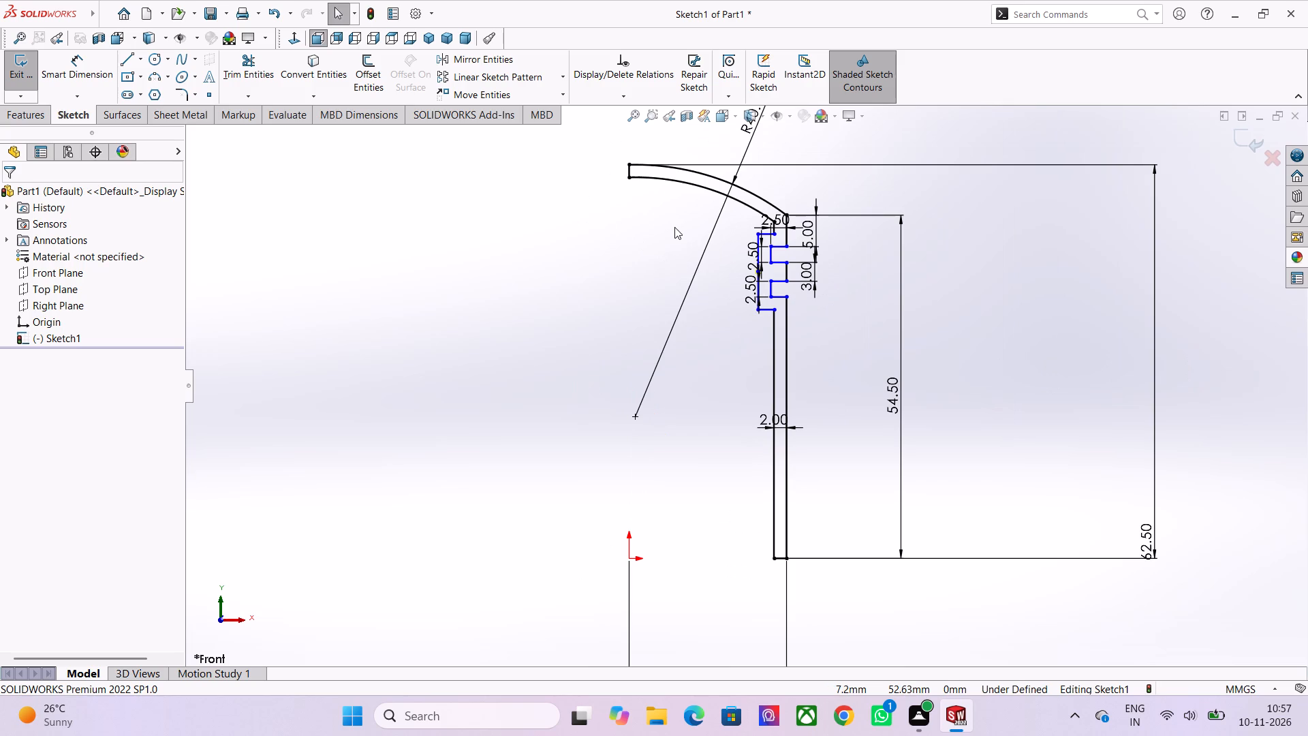
{"action": "left_click", "coordinate": [20, 70]}
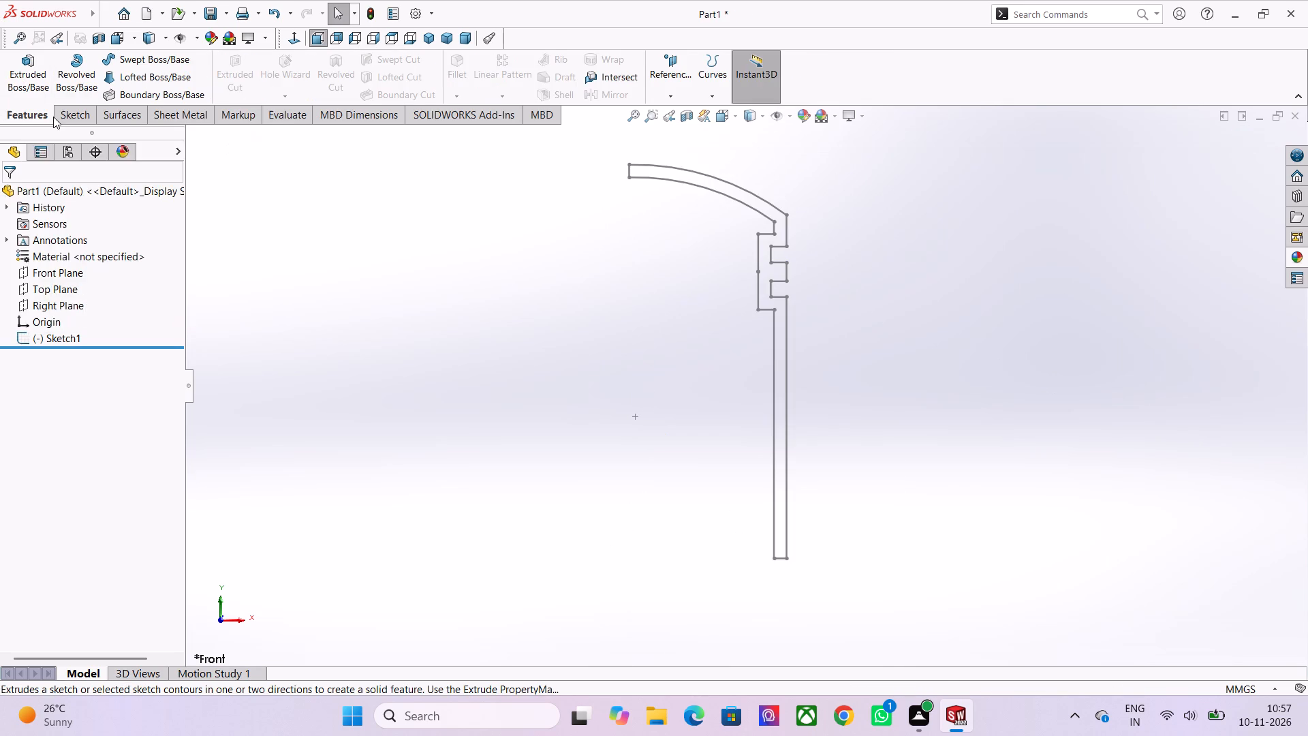
{"action": "left_click", "coordinate": [88, 78]}
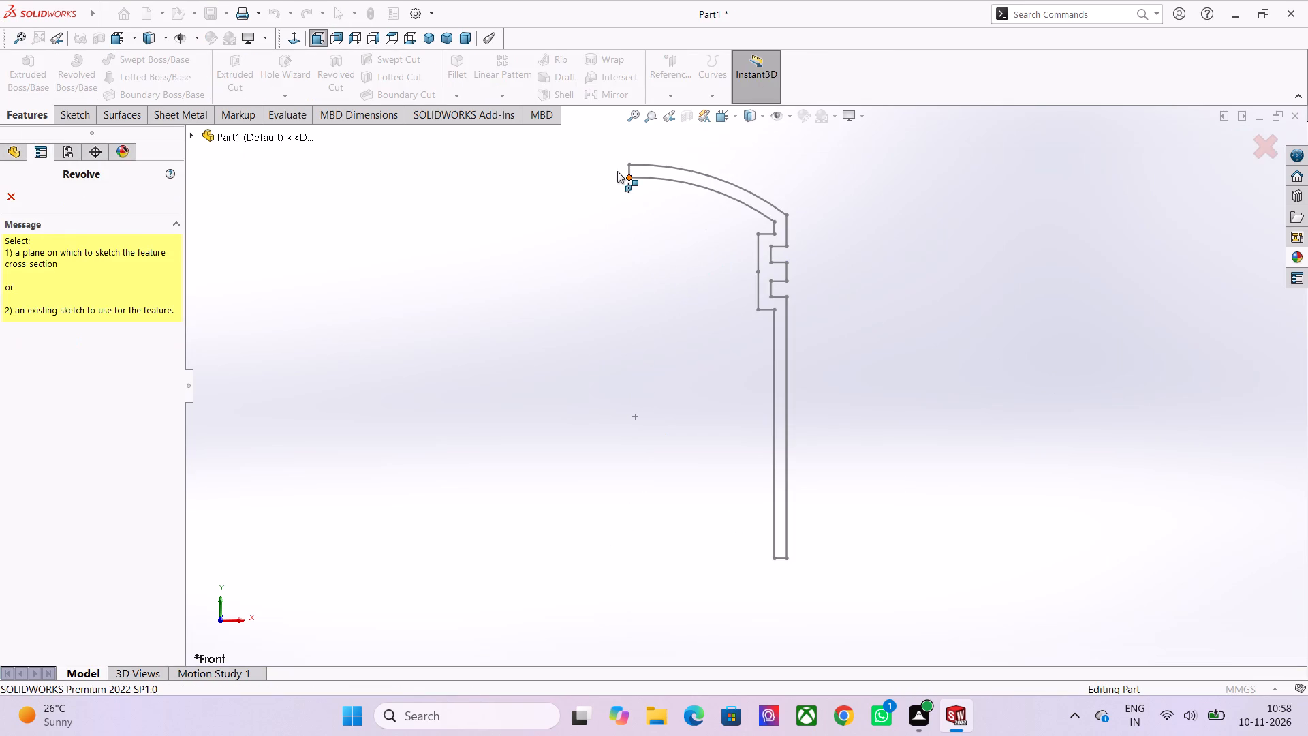
{"action": "left_click", "coordinate": [628, 172]}
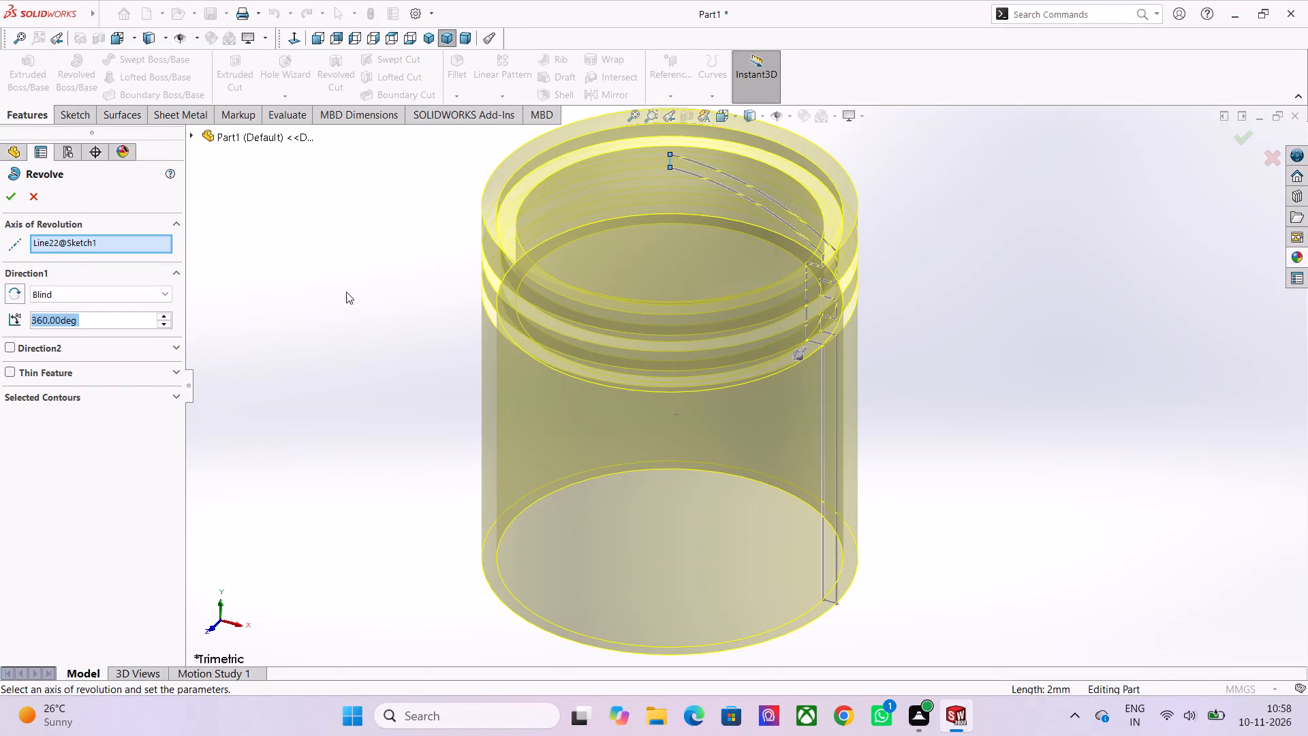
{"action": "left_click", "coordinate": [11, 201]}
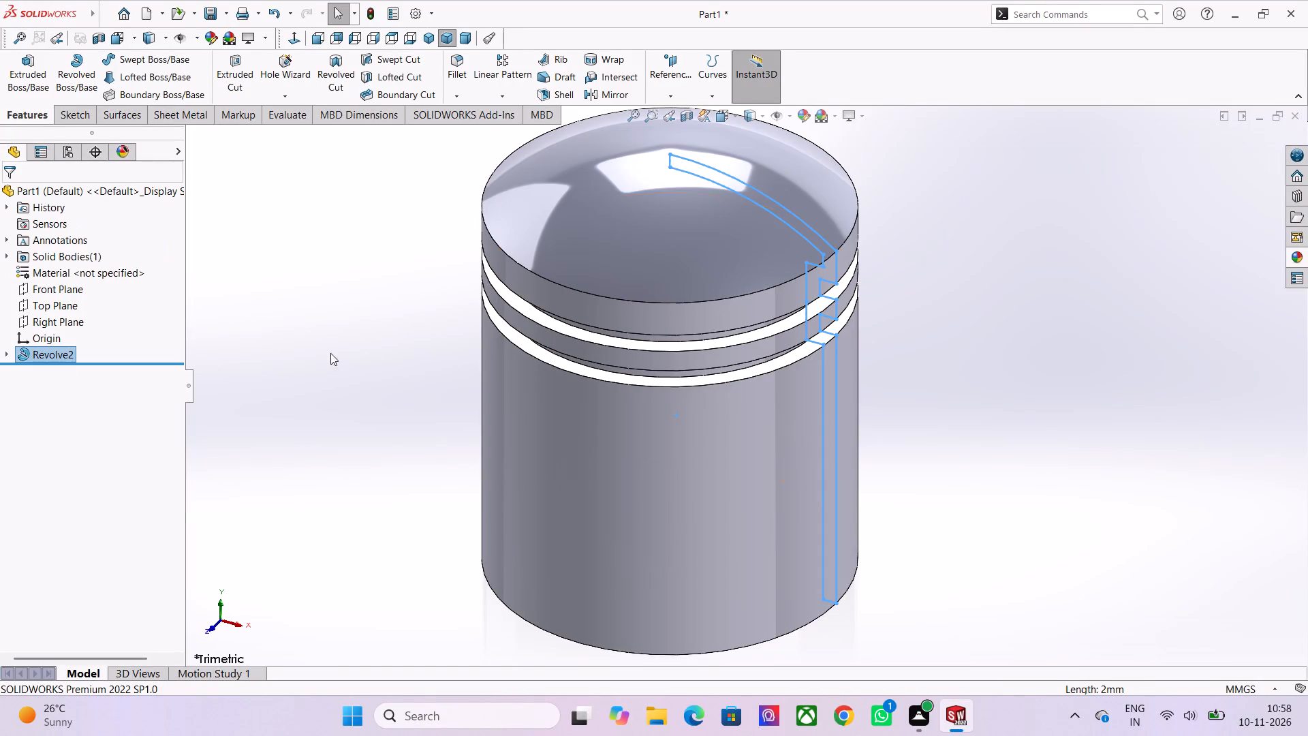
{"action": "left_click", "coordinate": [935, 418]}
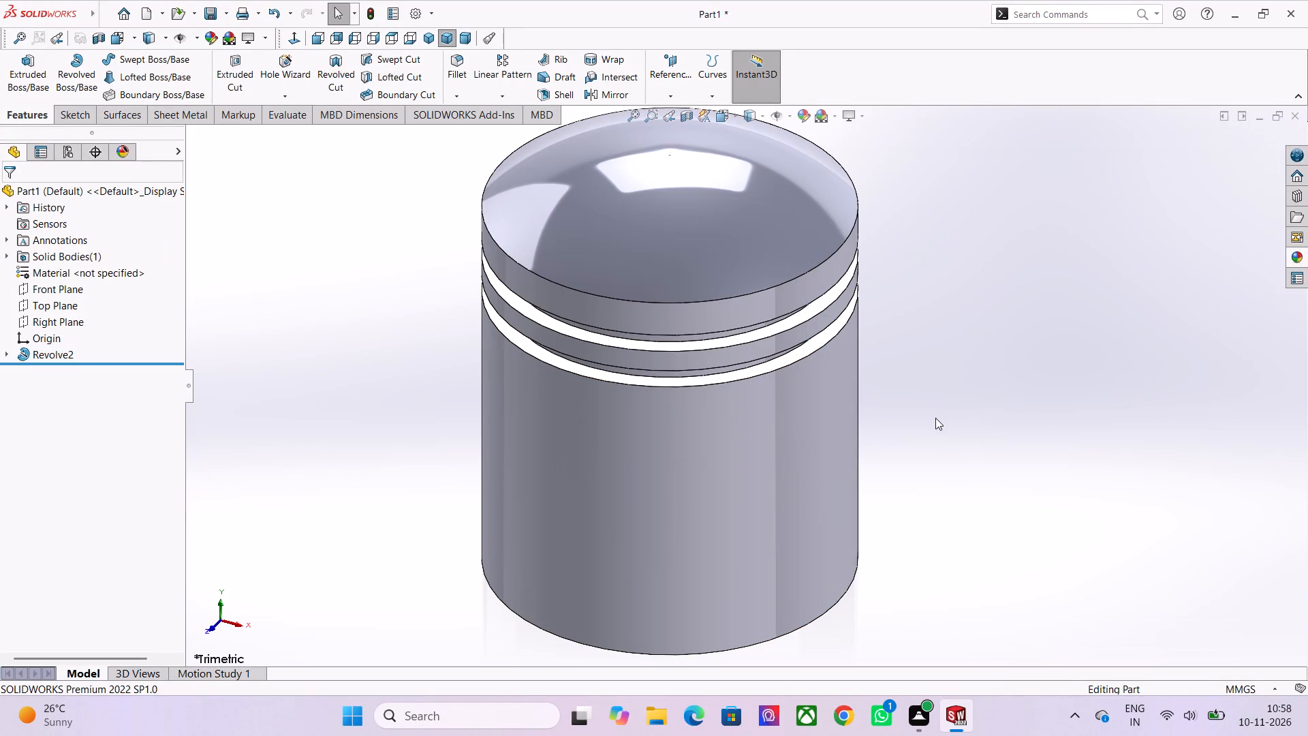
{"action": "key", "text": "Escape"}
Start a sketch on the Front Plane and draw a circle of about 8.4 mm radius, centred about 29.6 mm above the origin.
{"action": "left_click", "coordinate": [75, 292]}
{"action": "left_click", "coordinate": [86, 268]}
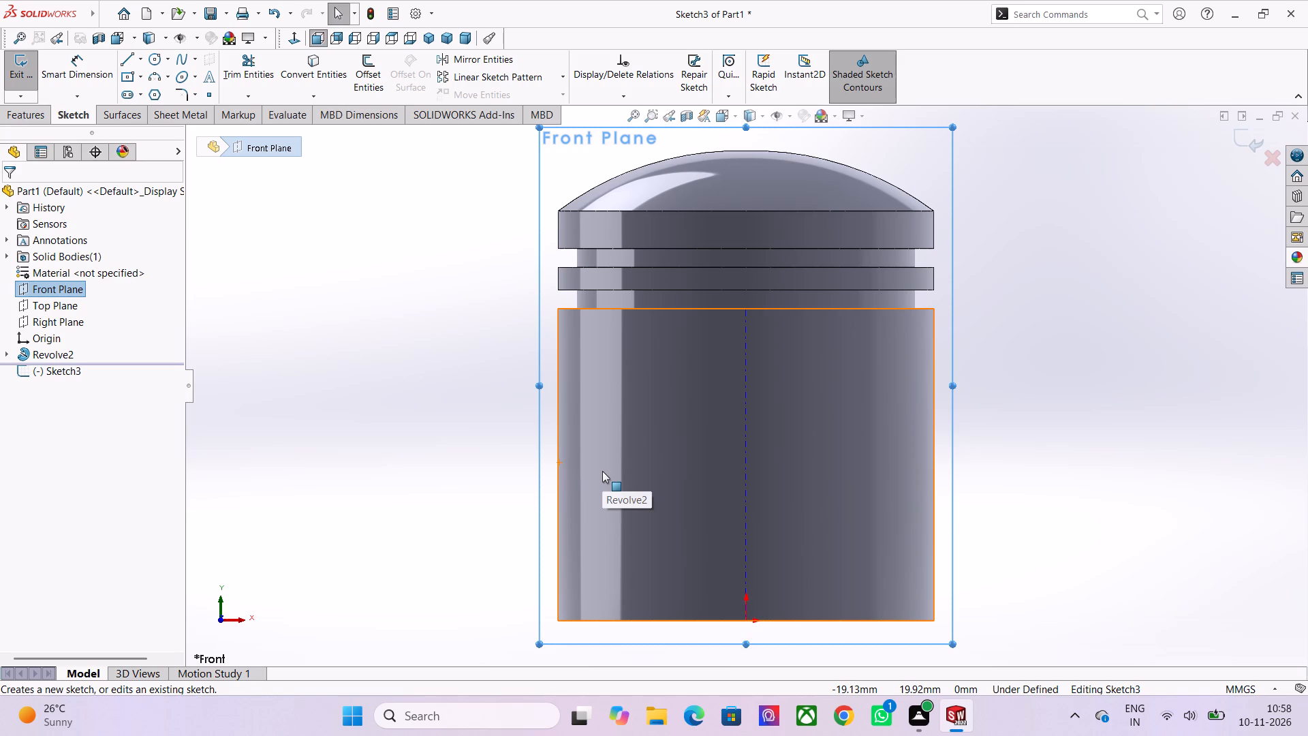
{"action": "left_click", "coordinate": [154, 59]}
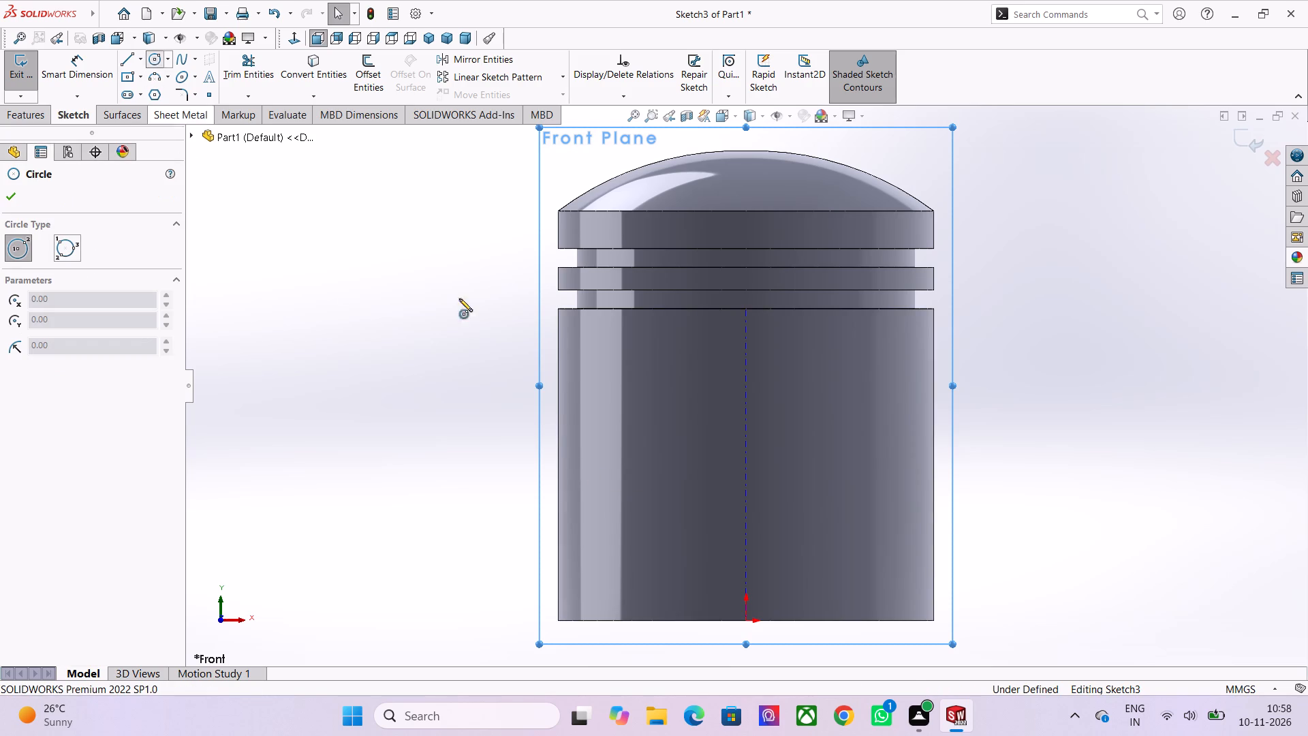
{"action": "left_click", "coordinate": [745, 398]}
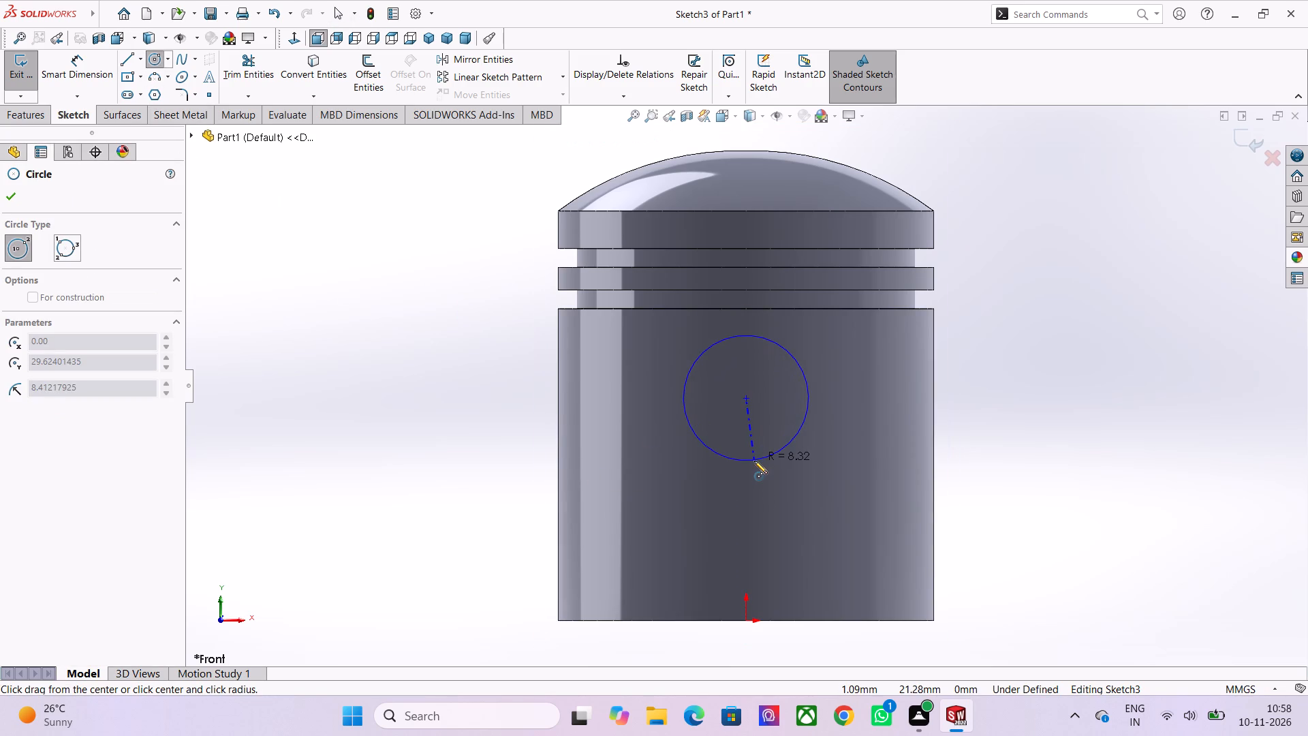
{"action": "left_click", "coordinate": [754, 461]}
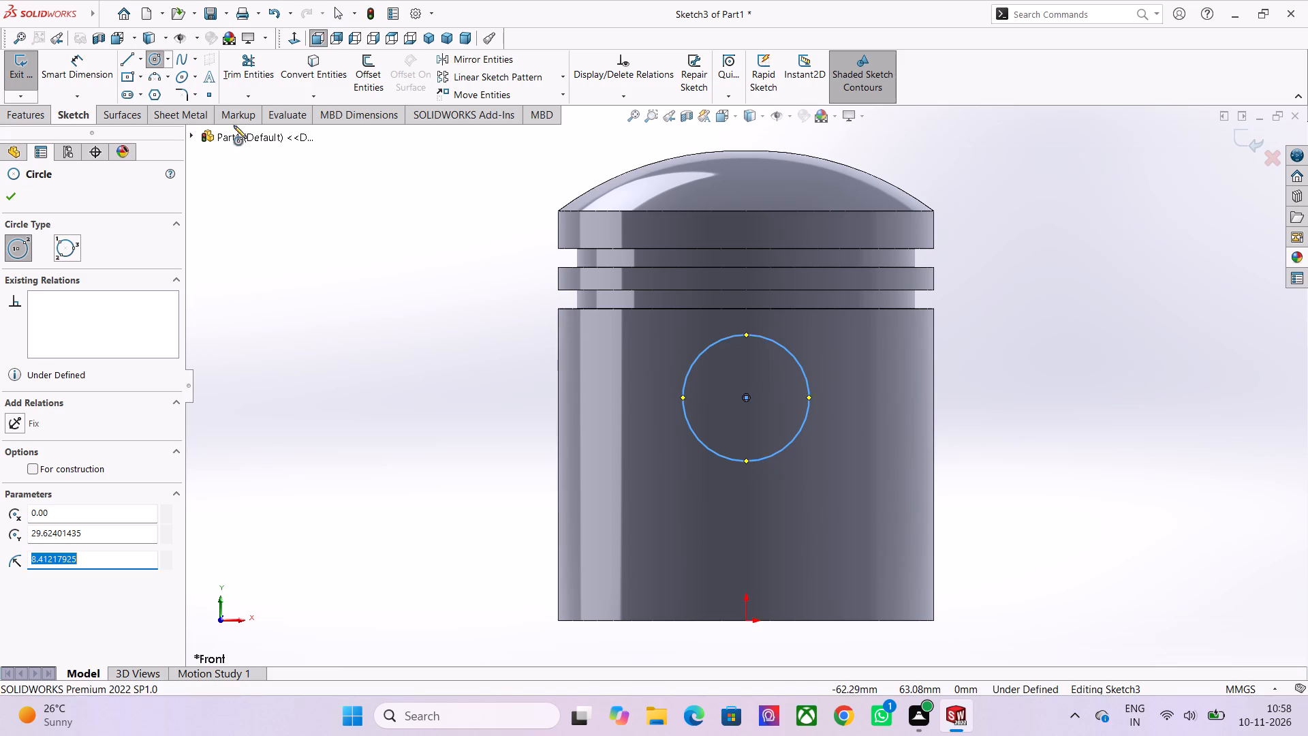
Dimension the circle's diameter as 12.5 mm.
{"action": "left_click", "coordinate": [98, 72]}
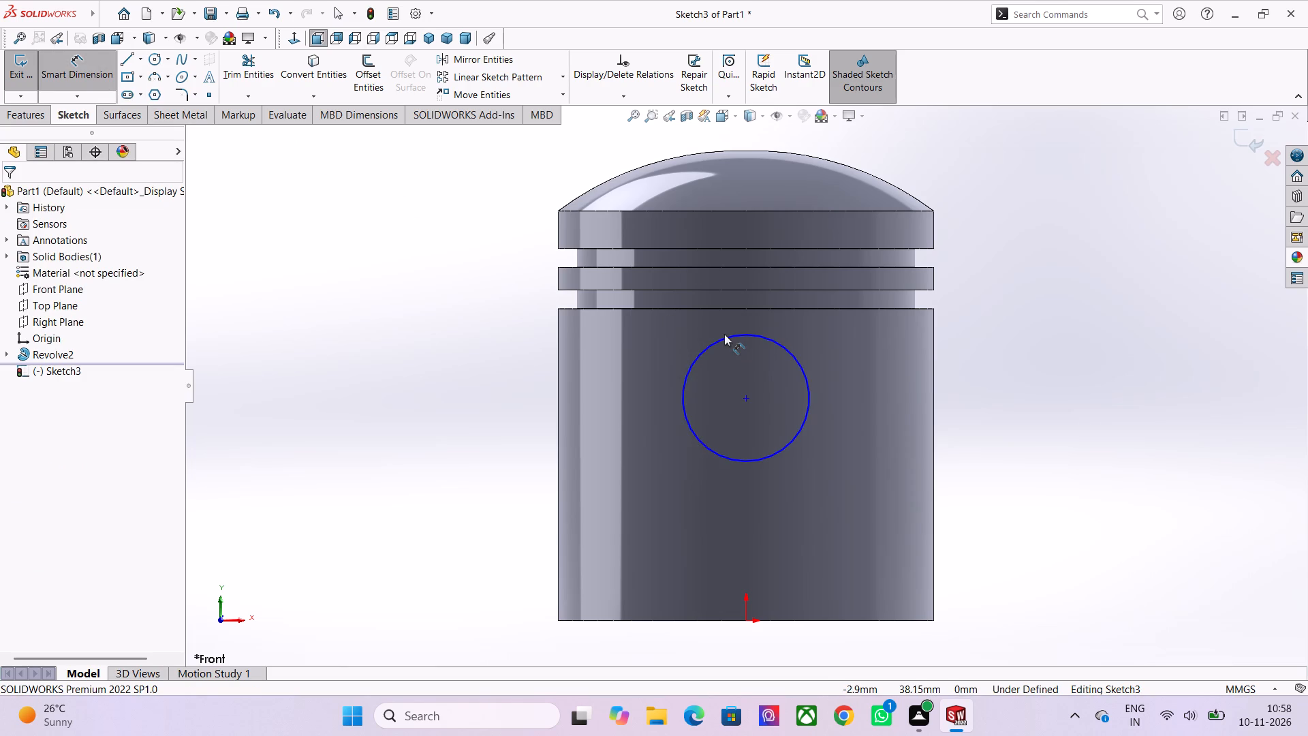
{"action": "left_click", "coordinate": [727, 336]}
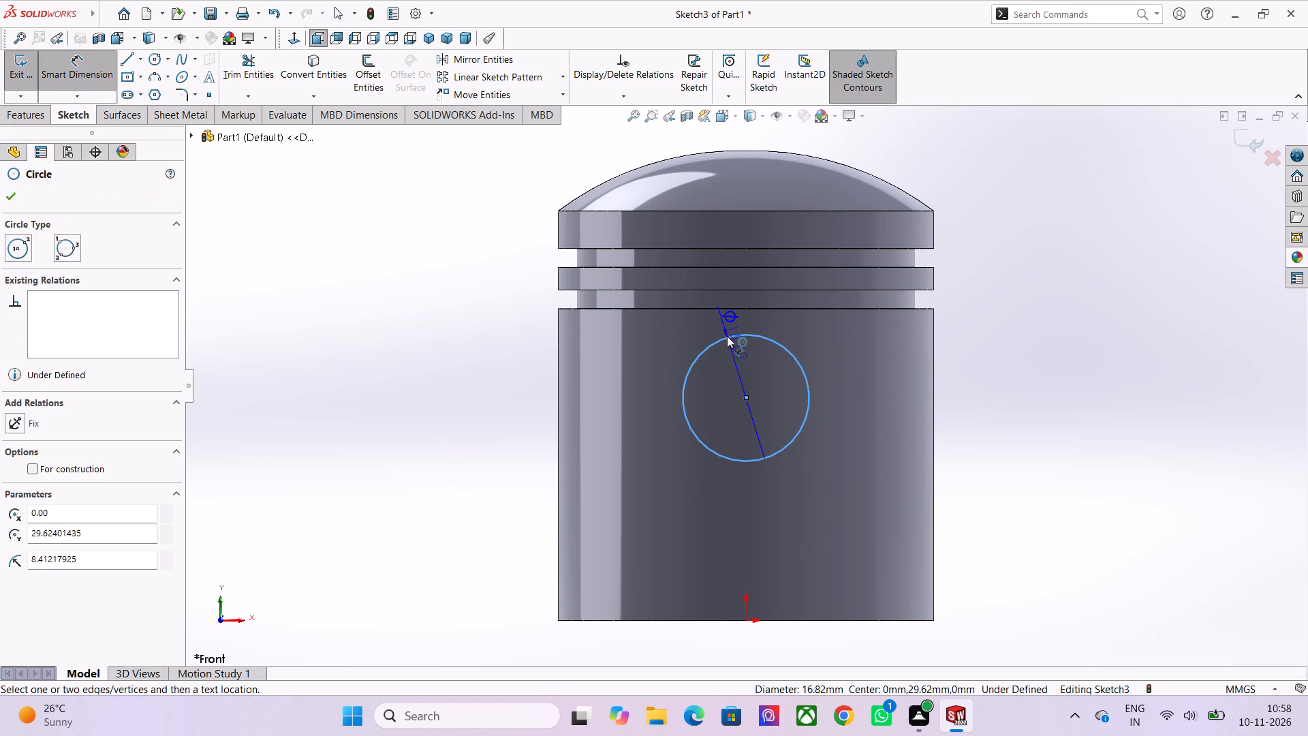
{"action": "left_click", "coordinate": [835, 360]}
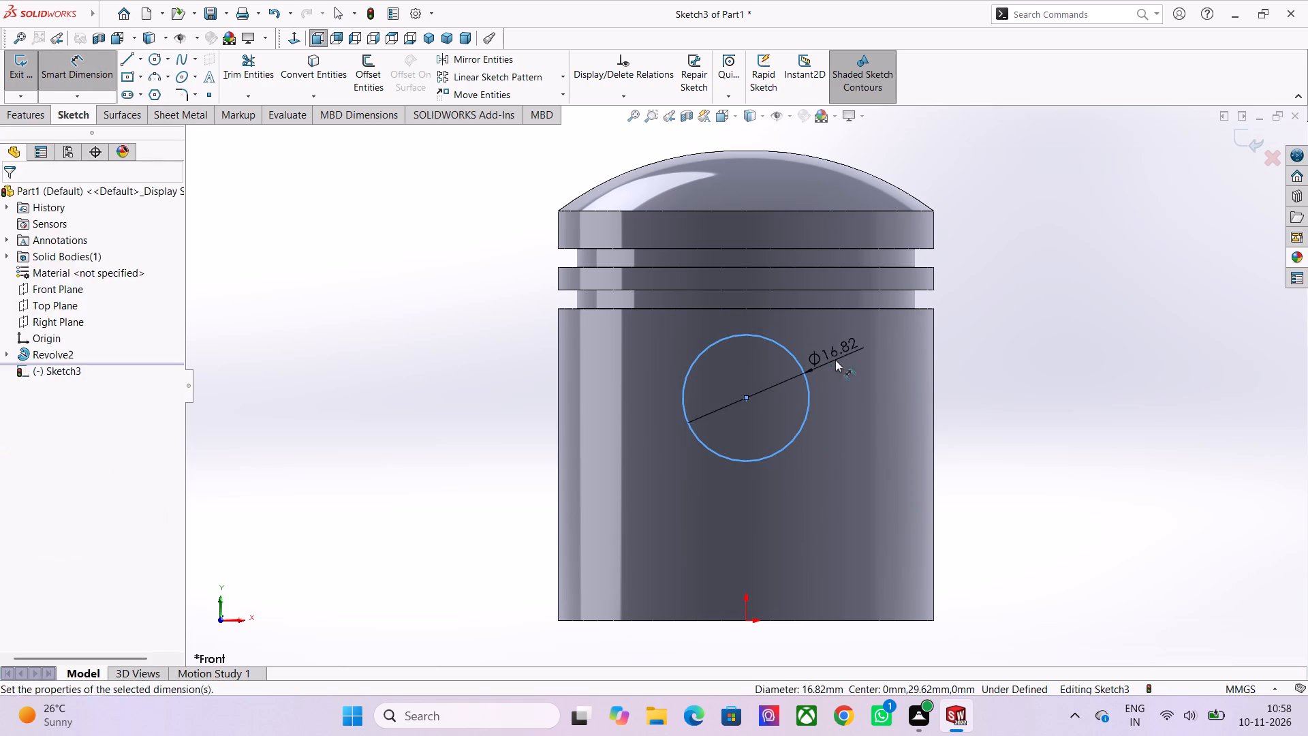
{"action": "type", "text": "12.5"}
{"action": "key", "text": "Return"}
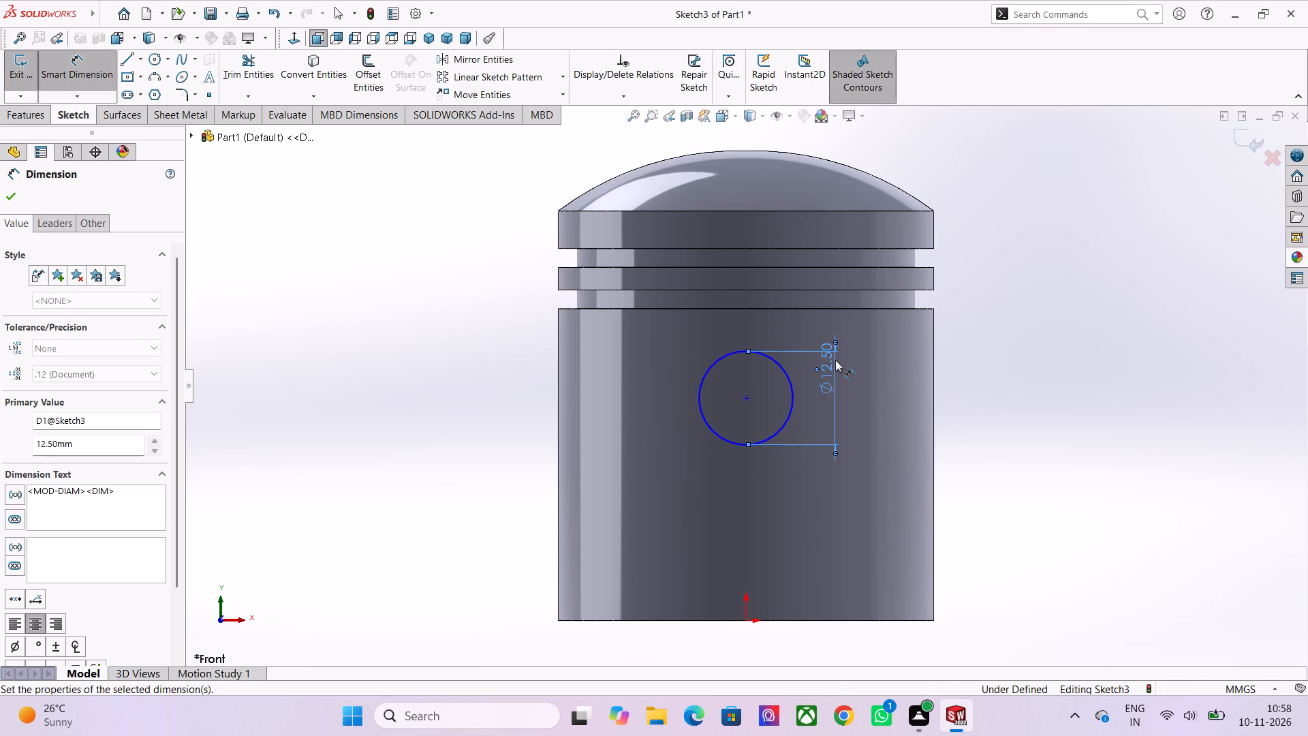
Sketch a 3 point arc of about 11.3 mm radius bulging upward from the piston's bottom edge, spanning the origin.
{"action": "left_click", "coordinate": [160, 74]}
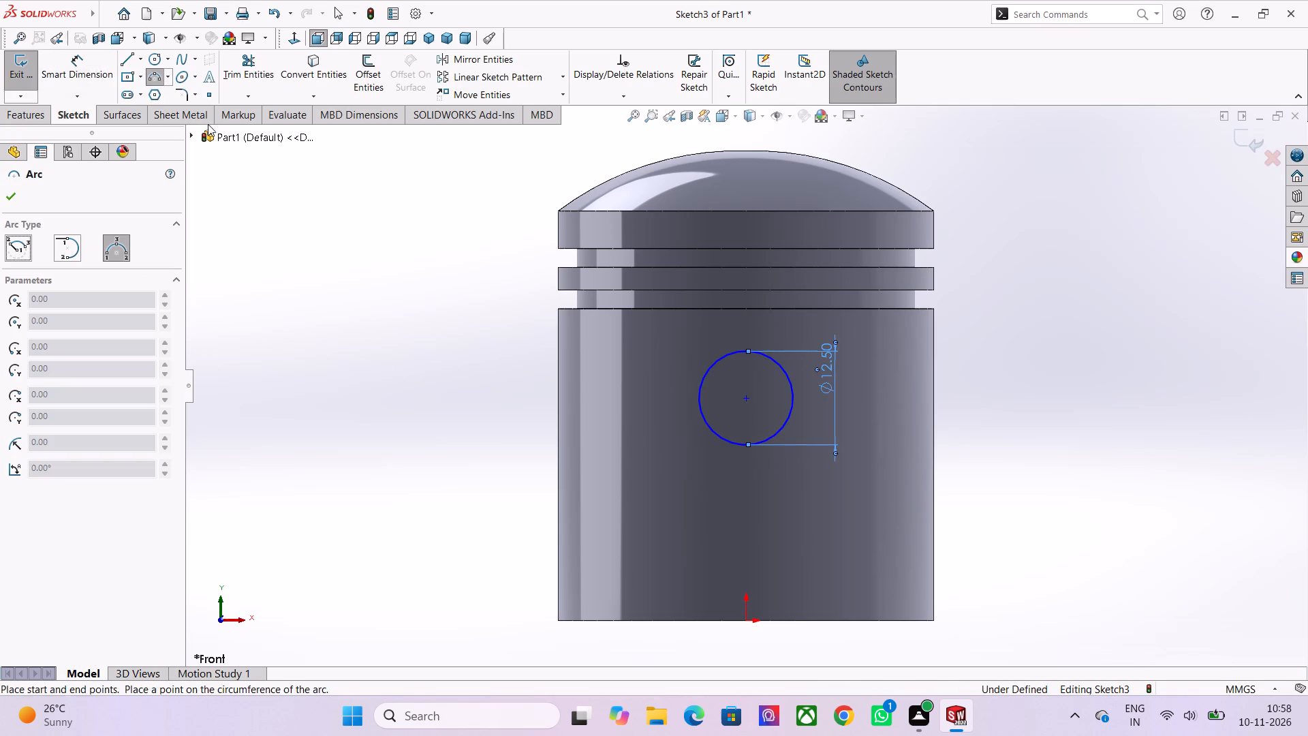
{"action": "left_click", "coordinate": [678, 622]}
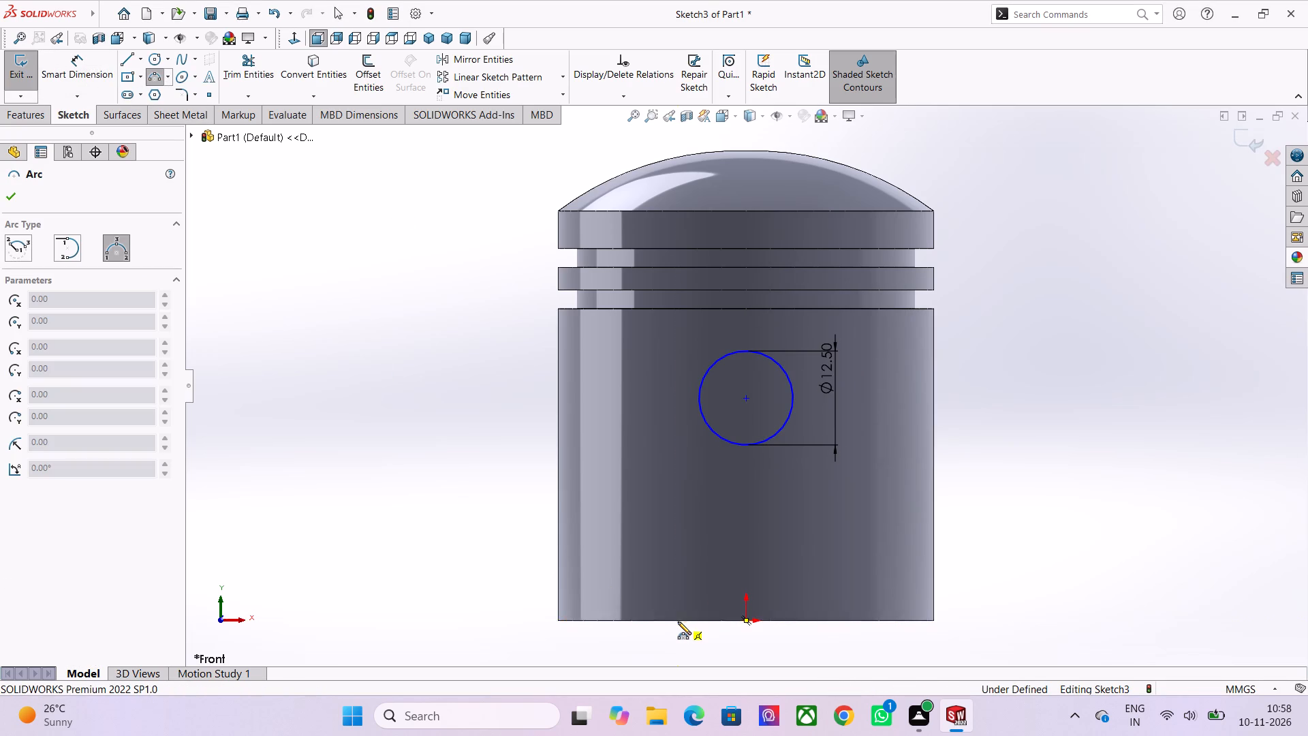
{"action": "left_click", "coordinate": [835, 622]}
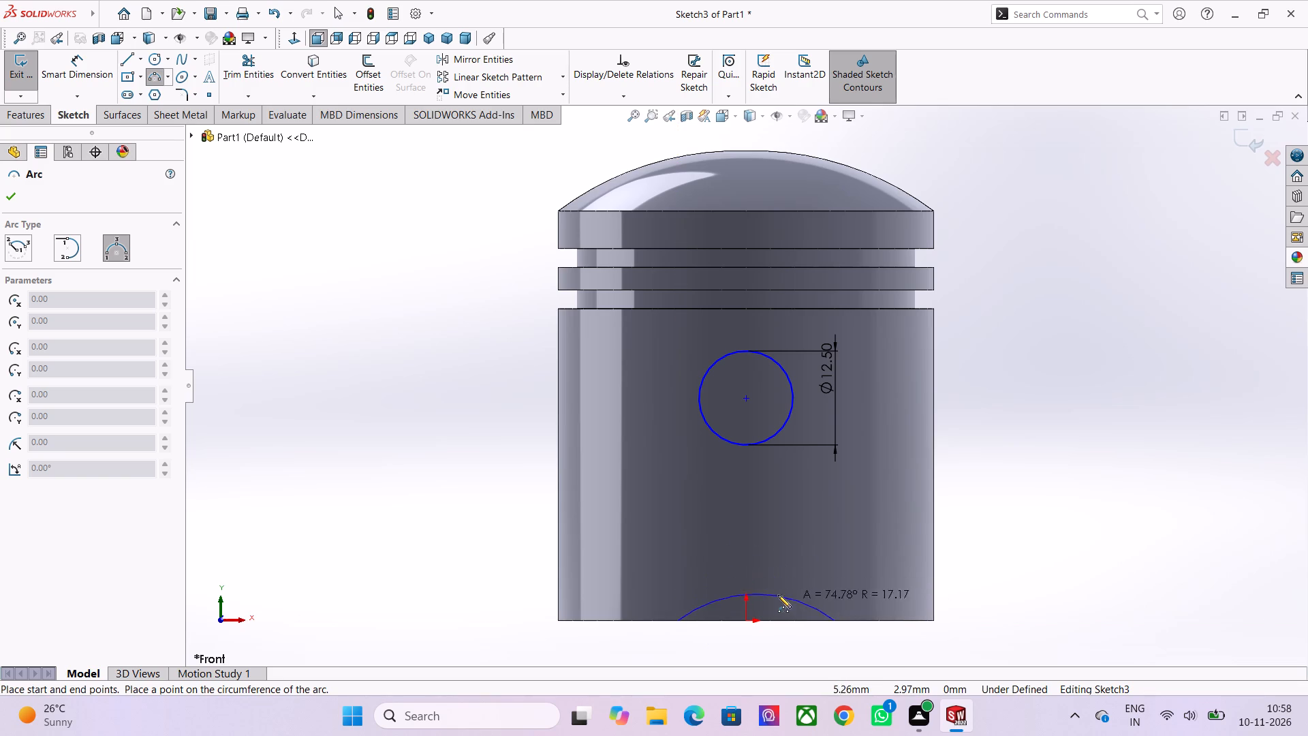
{"action": "left_click", "coordinate": [762, 569]}
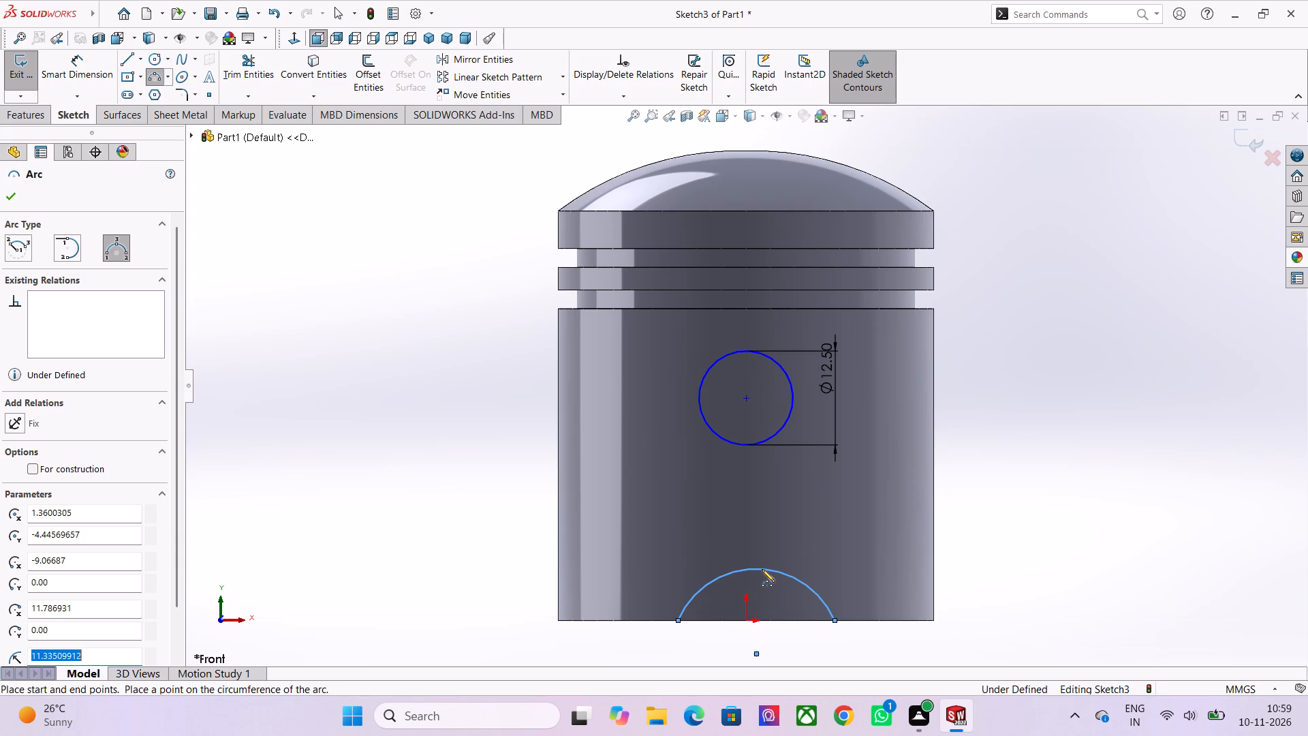
{"action": "left_click", "coordinate": [5, 193]}
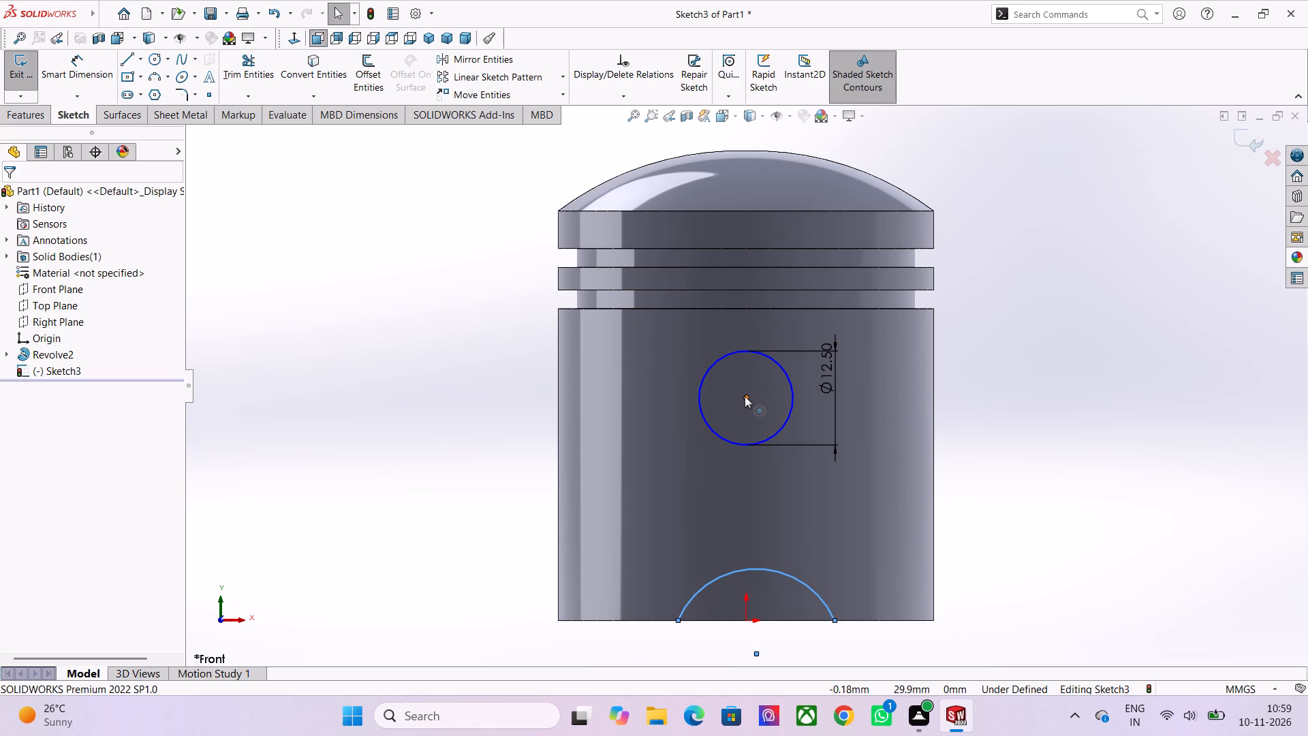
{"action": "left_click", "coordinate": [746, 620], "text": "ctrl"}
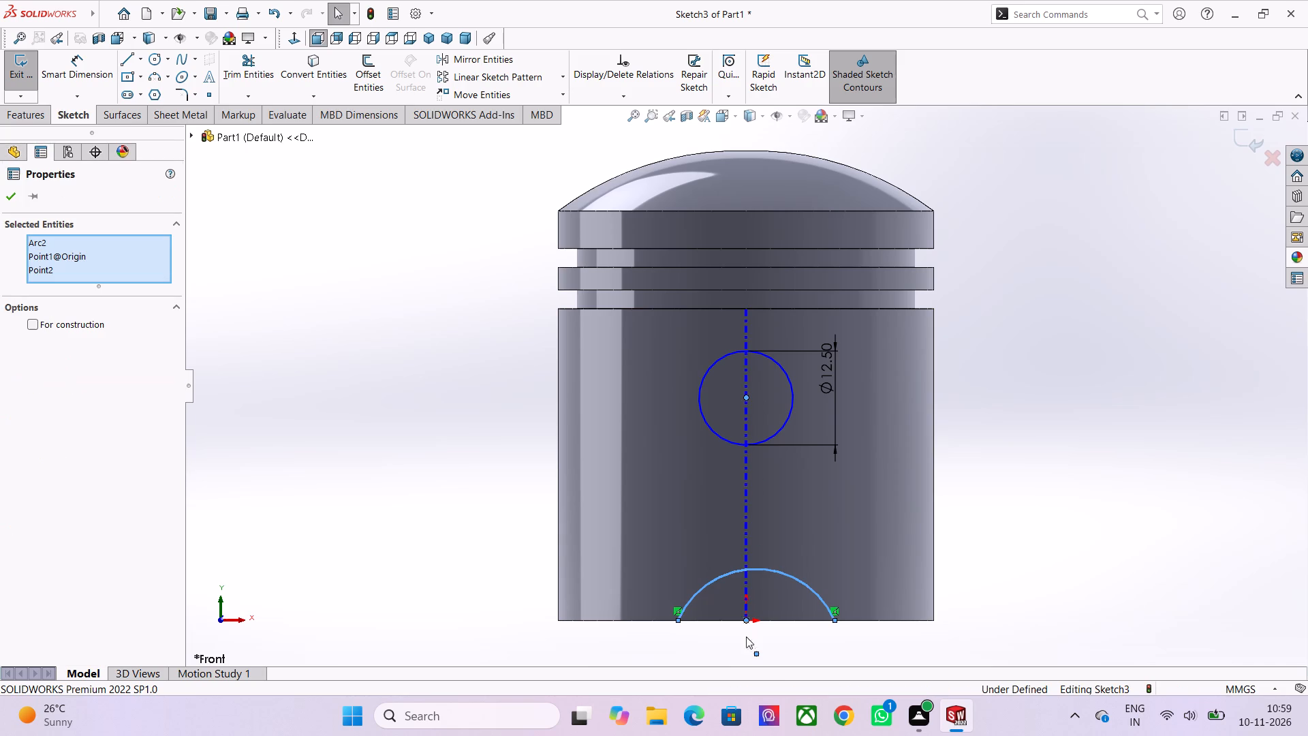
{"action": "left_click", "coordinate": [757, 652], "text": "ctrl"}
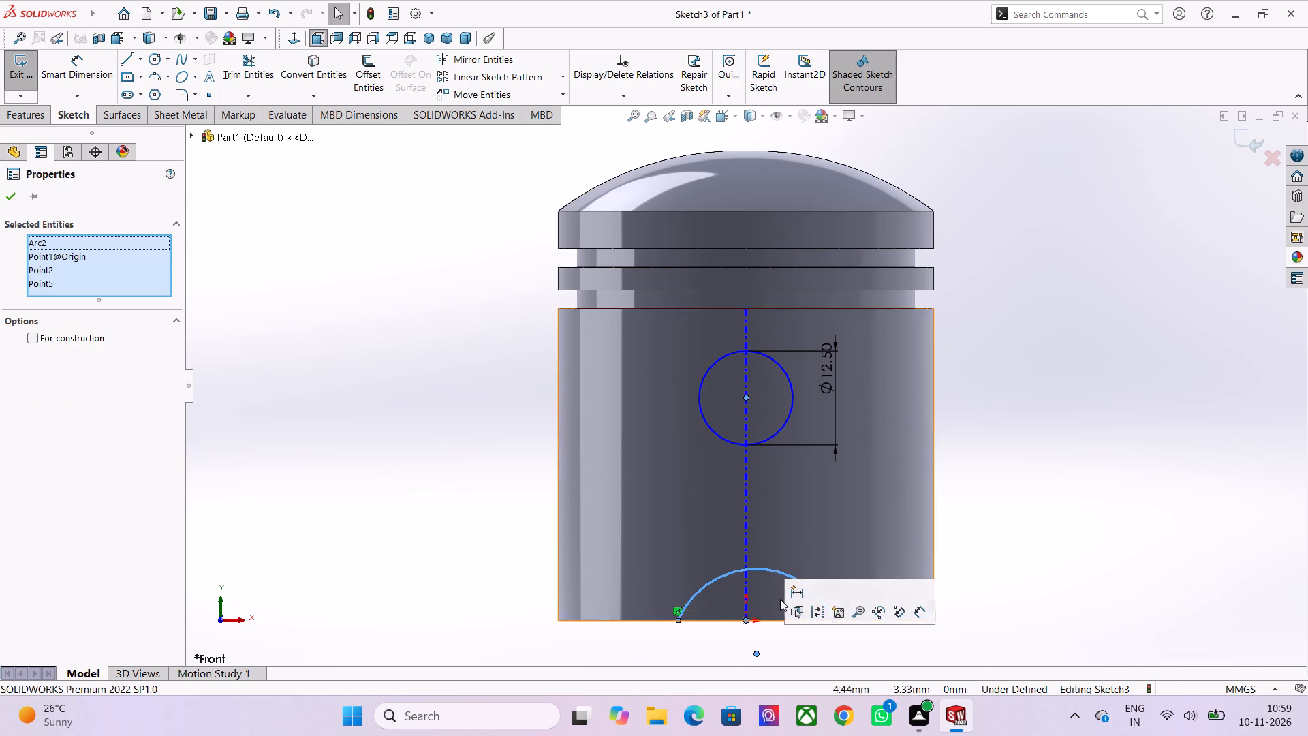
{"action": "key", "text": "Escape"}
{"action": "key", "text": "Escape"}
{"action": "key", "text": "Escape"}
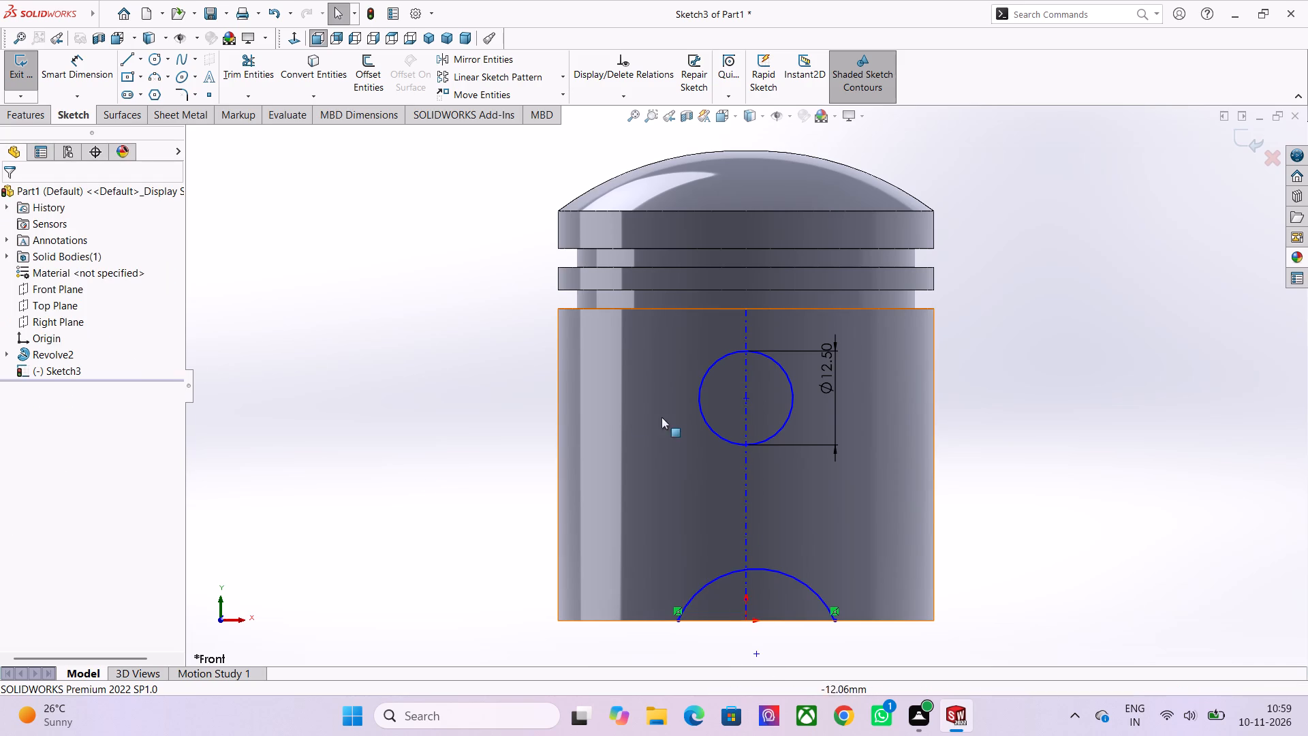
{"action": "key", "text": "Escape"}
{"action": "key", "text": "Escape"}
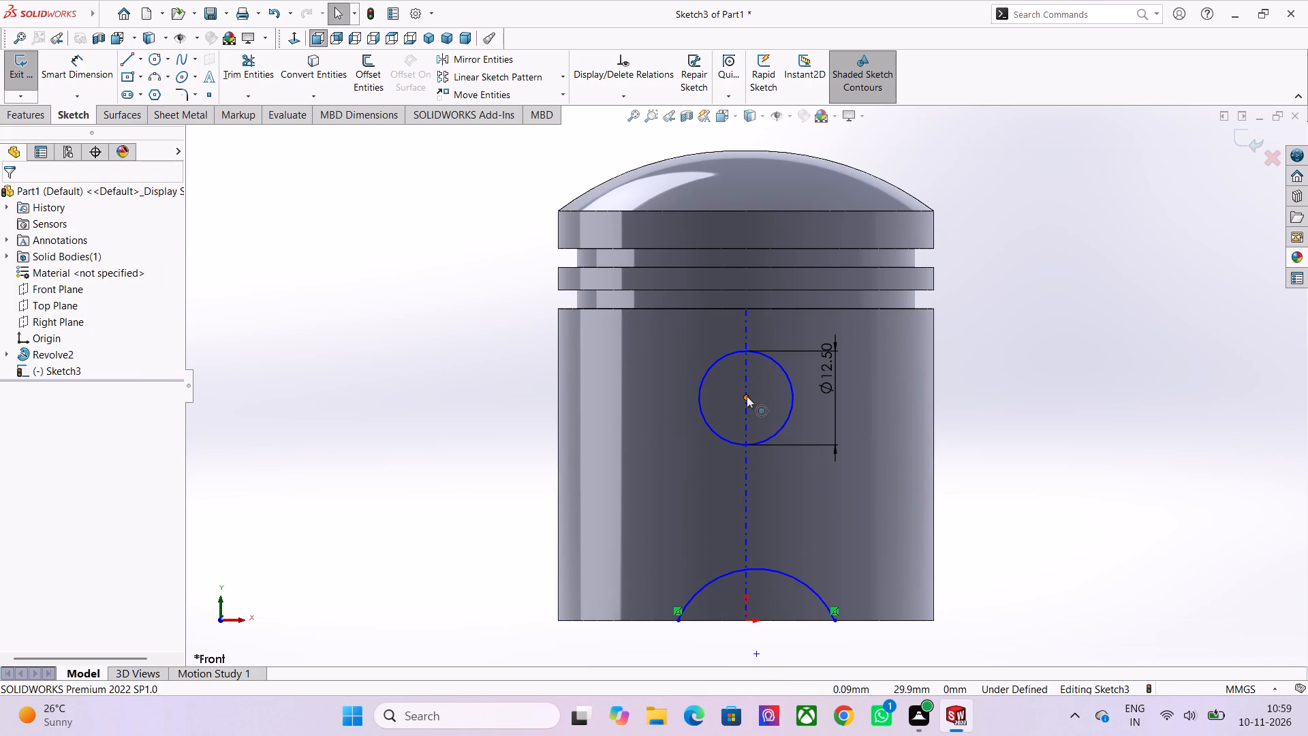
Add a Vertical relation between the circle's centre, the origin and the bottom arc's centre.
{"action": "left_click", "coordinate": [747, 396], "text": "ctrl"}
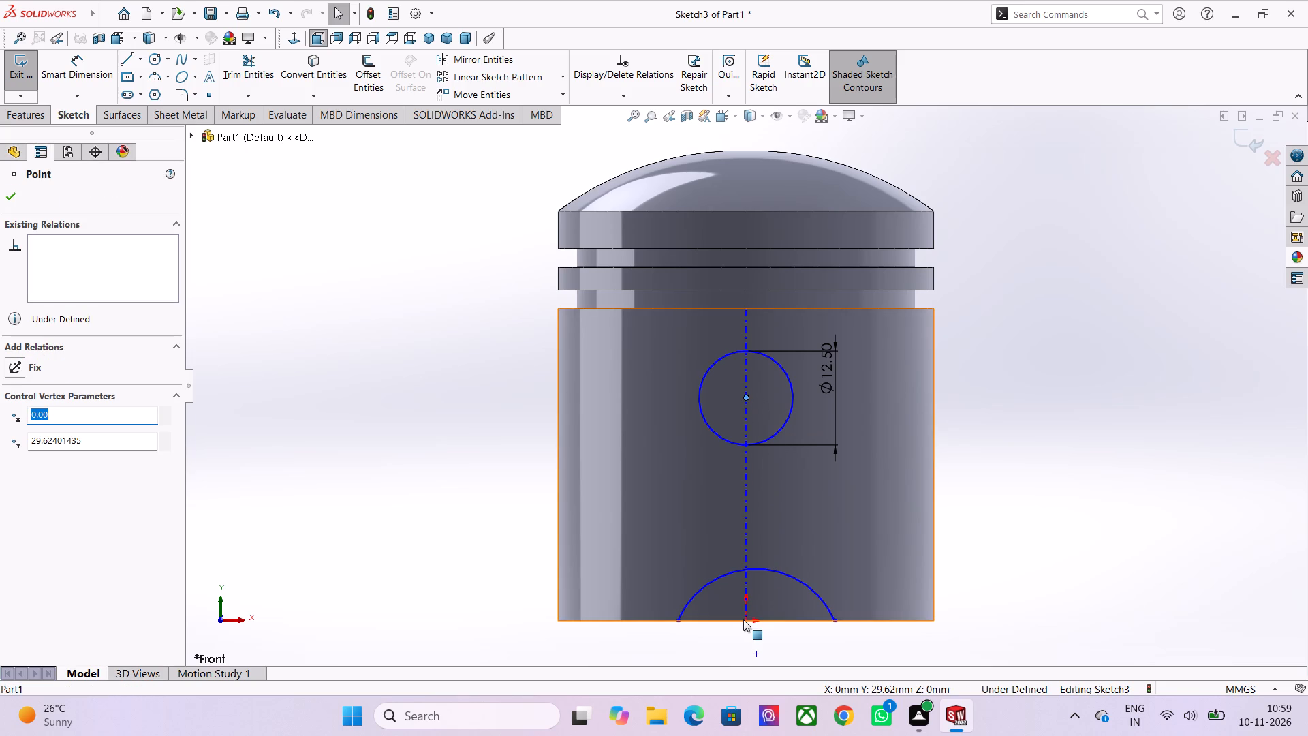
{"action": "left_click", "coordinate": [743, 619], "text": "ctrl"}
{"action": "left_click", "coordinate": [755, 651], "text": "ctrl"}
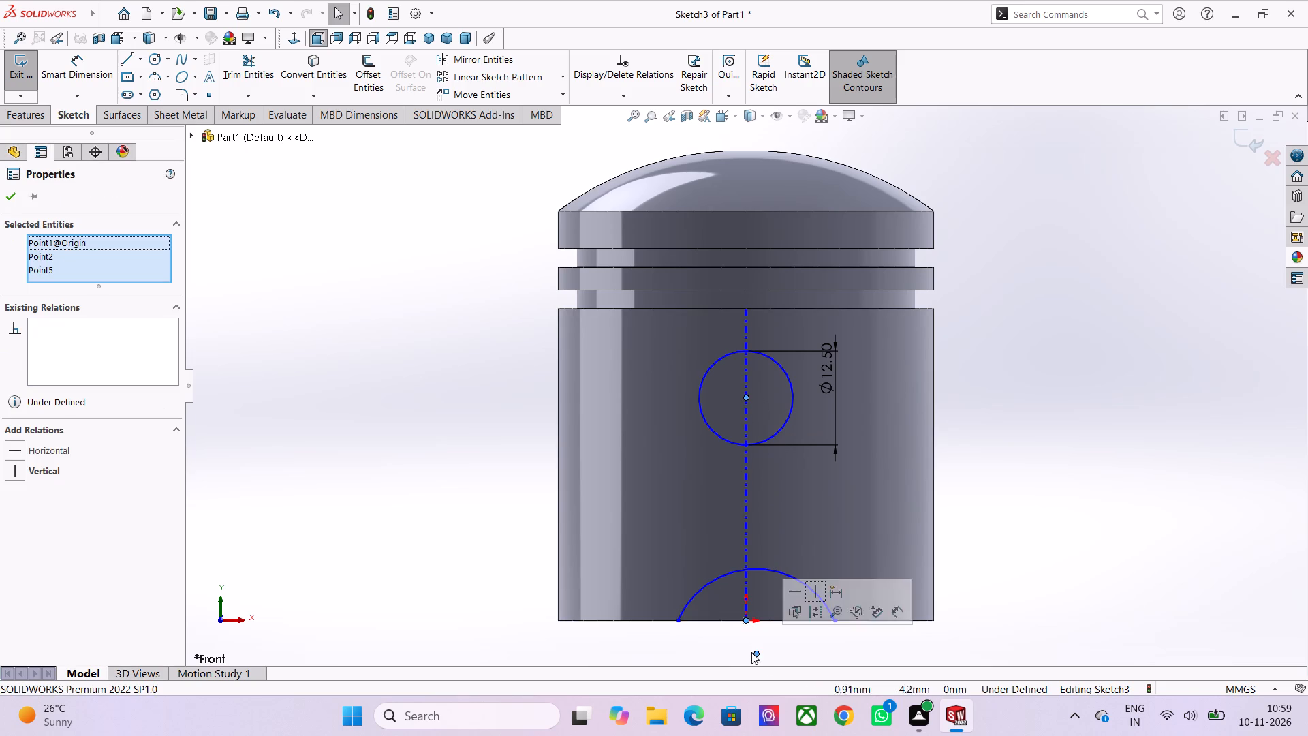
{"action": "left_click", "coordinate": [46, 467]}
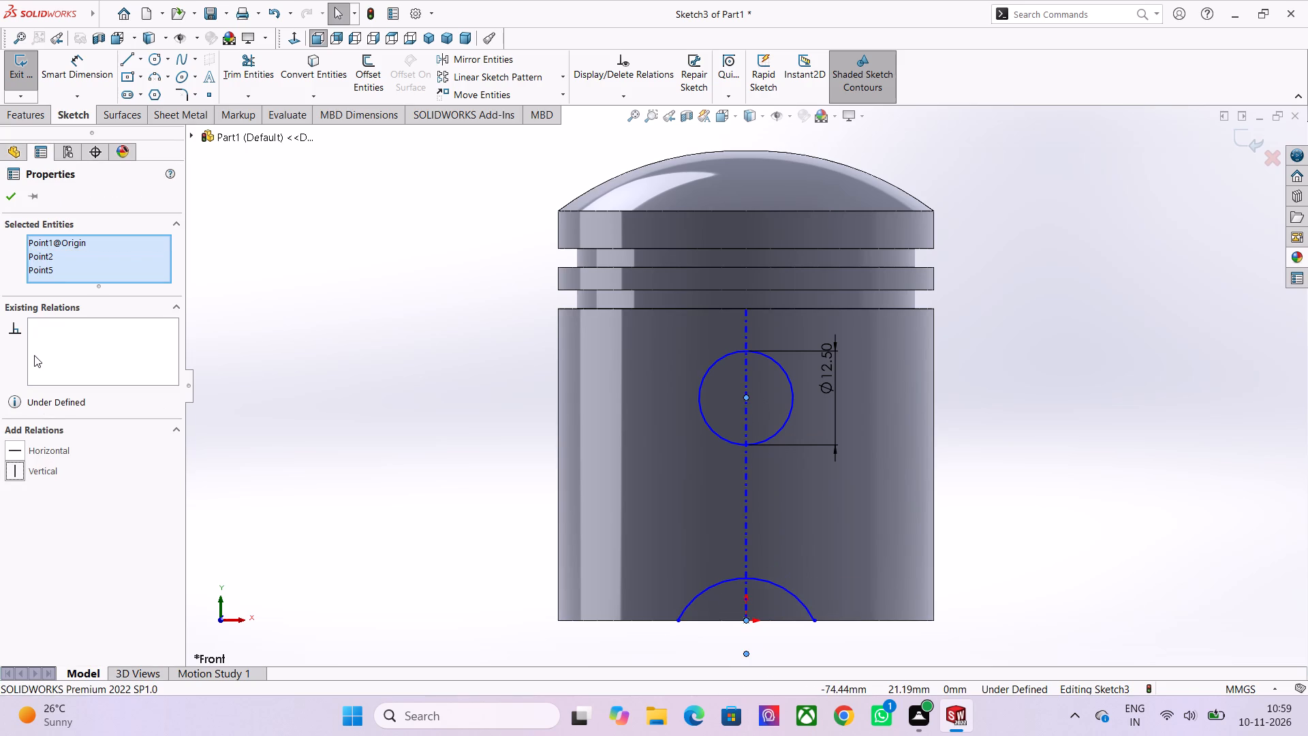
{"action": "left_click", "coordinate": [16, 193]}
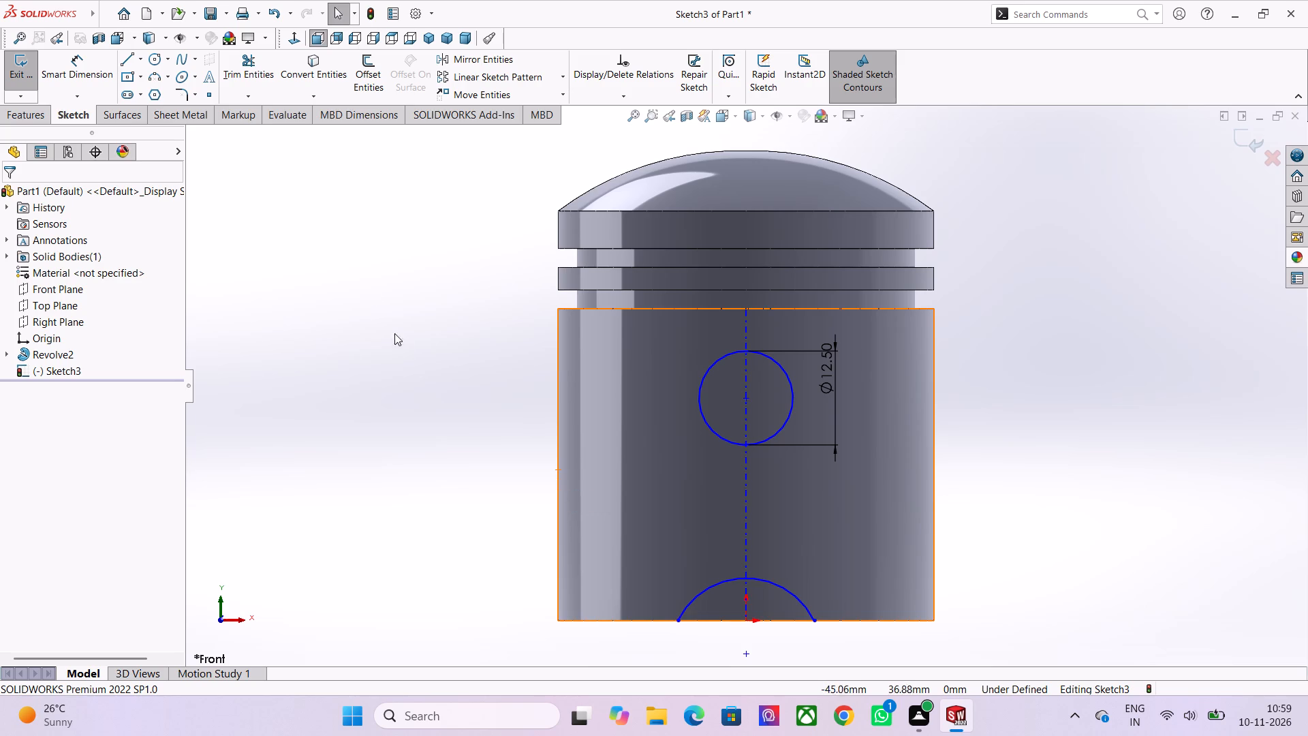
Draw a vertical centerline about 32.9 mm long from the circle's centre to the top of the dome.
{"action": "left_click", "coordinate": [146, 61]}
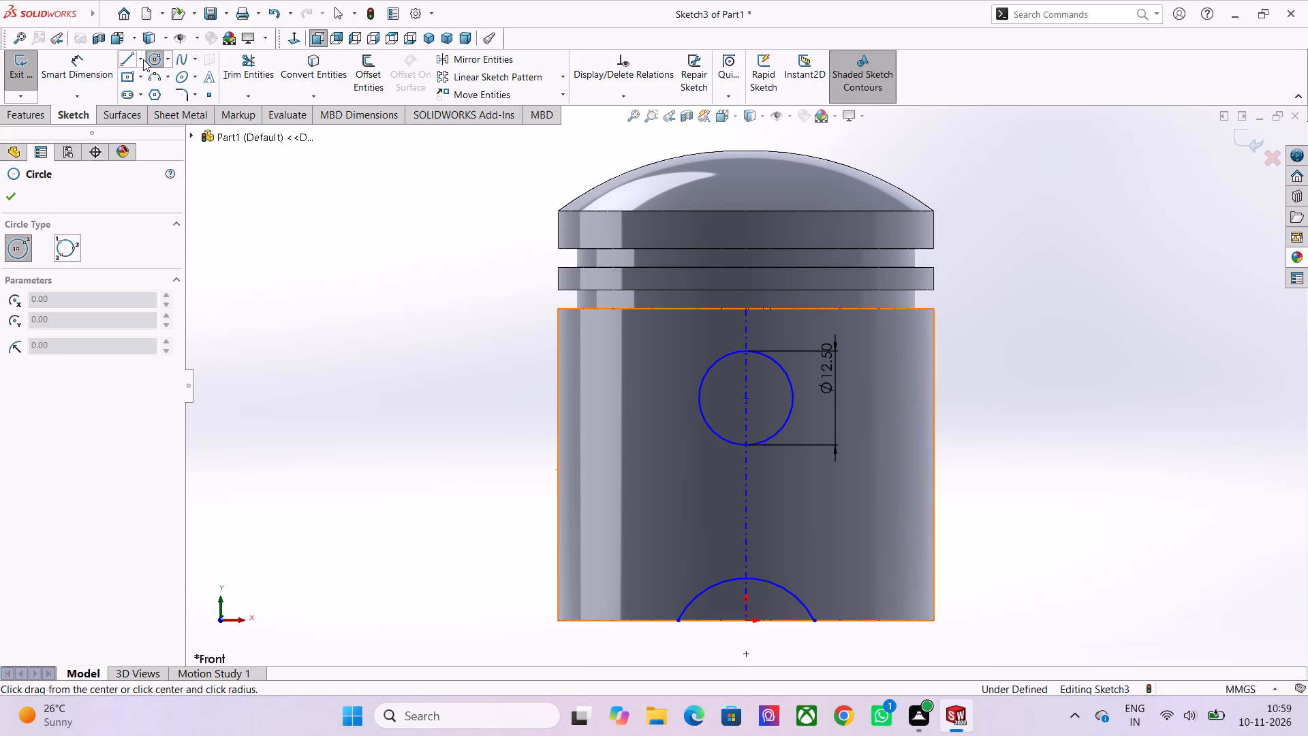
{"action": "left_click", "coordinate": [143, 59]}
{"action": "left_click", "coordinate": [157, 93]}
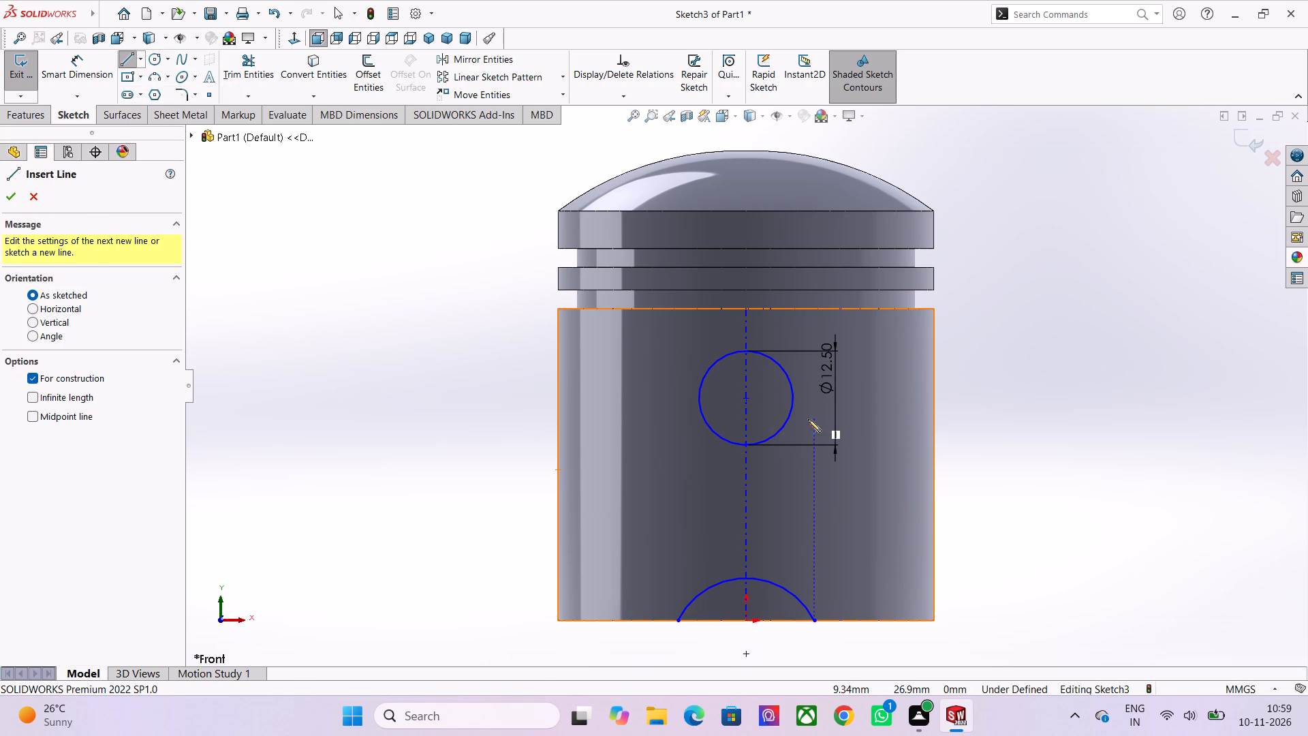
{"action": "left_click", "coordinate": [747, 400]}
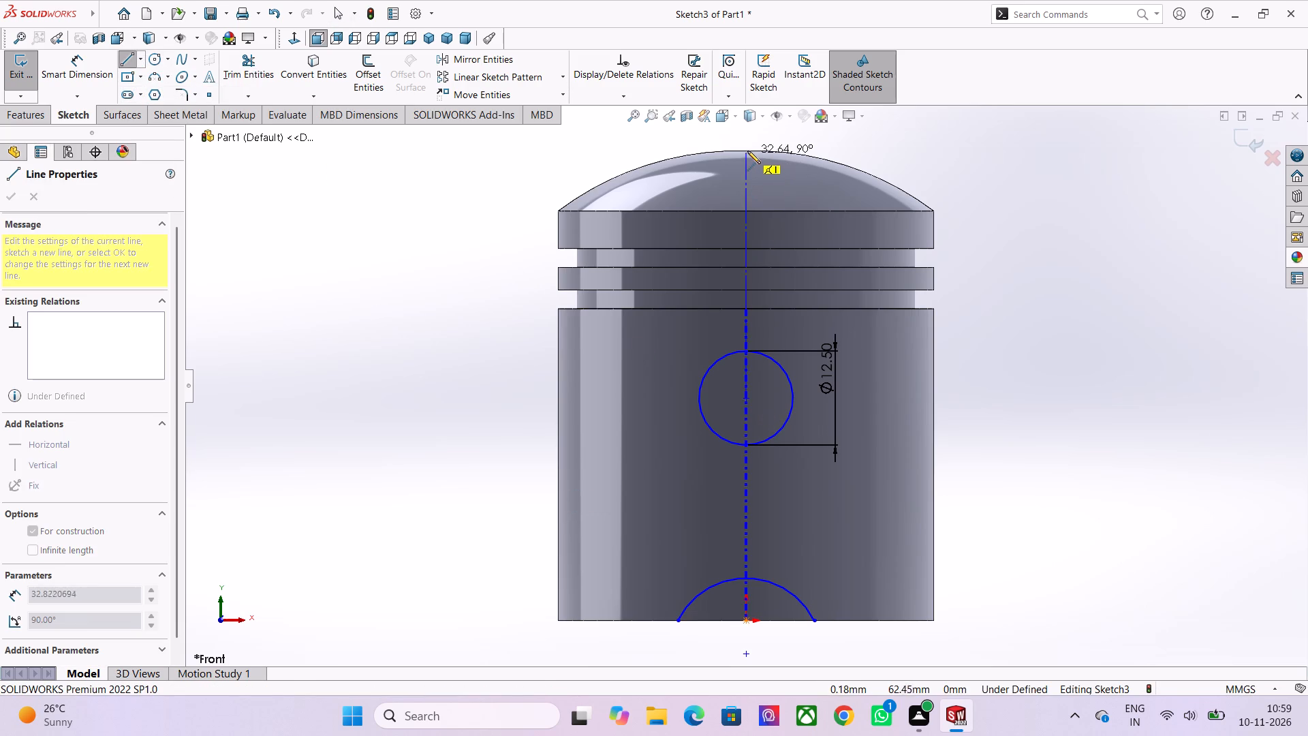
{"action": "left_click", "coordinate": [747, 150]}
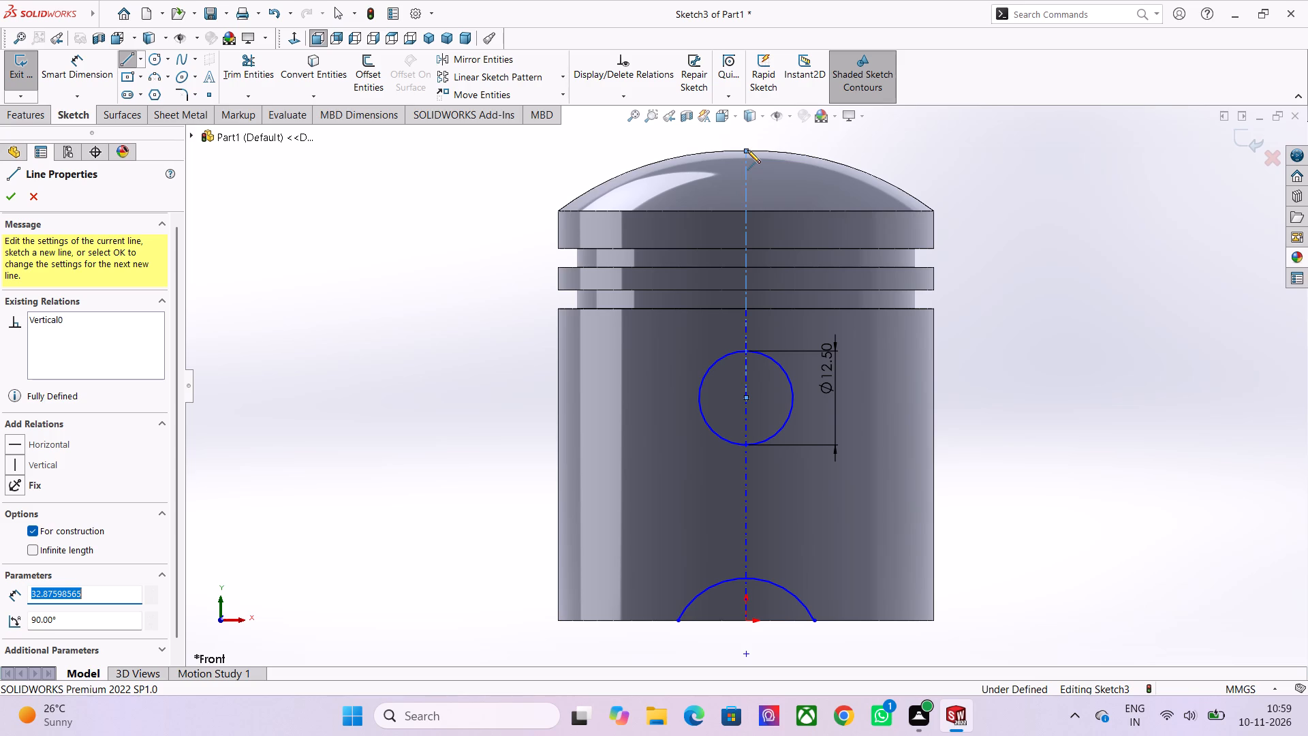
{"action": "key", "text": "Escape"}
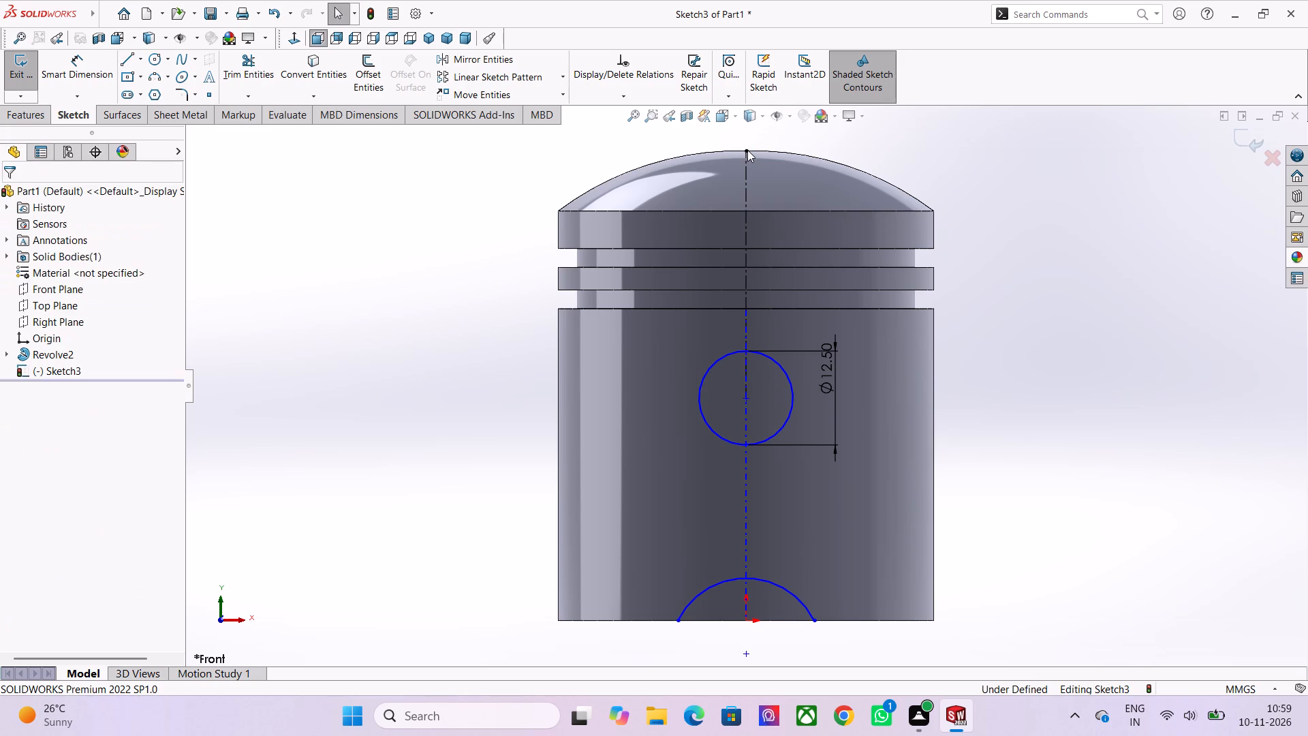
Dimension the vertical centerline from the circle's centre to the dome's top as 32 mm.
{"action": "left_click", "coordinate": [93, 69]}
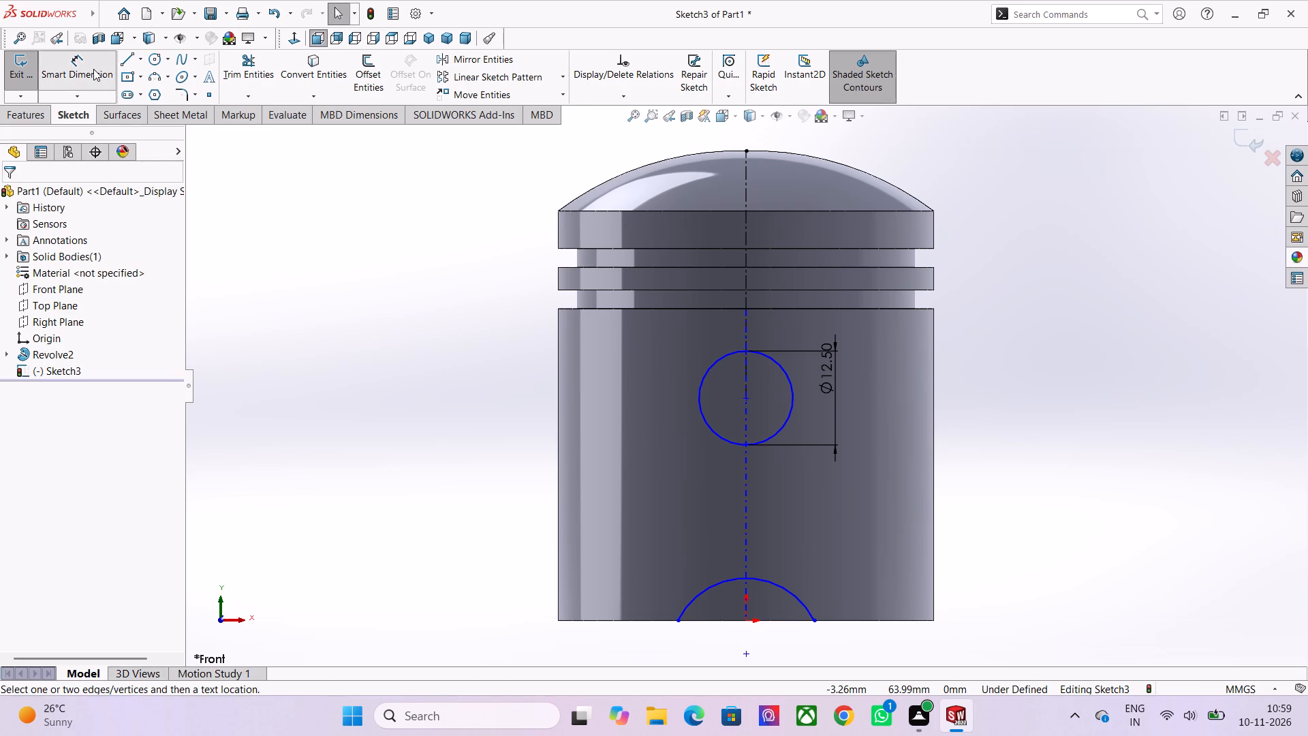
{"action": "left_click", "coordinate": [747, 188]}
{"action": "left_click", "coordinate": [1037, 244]}
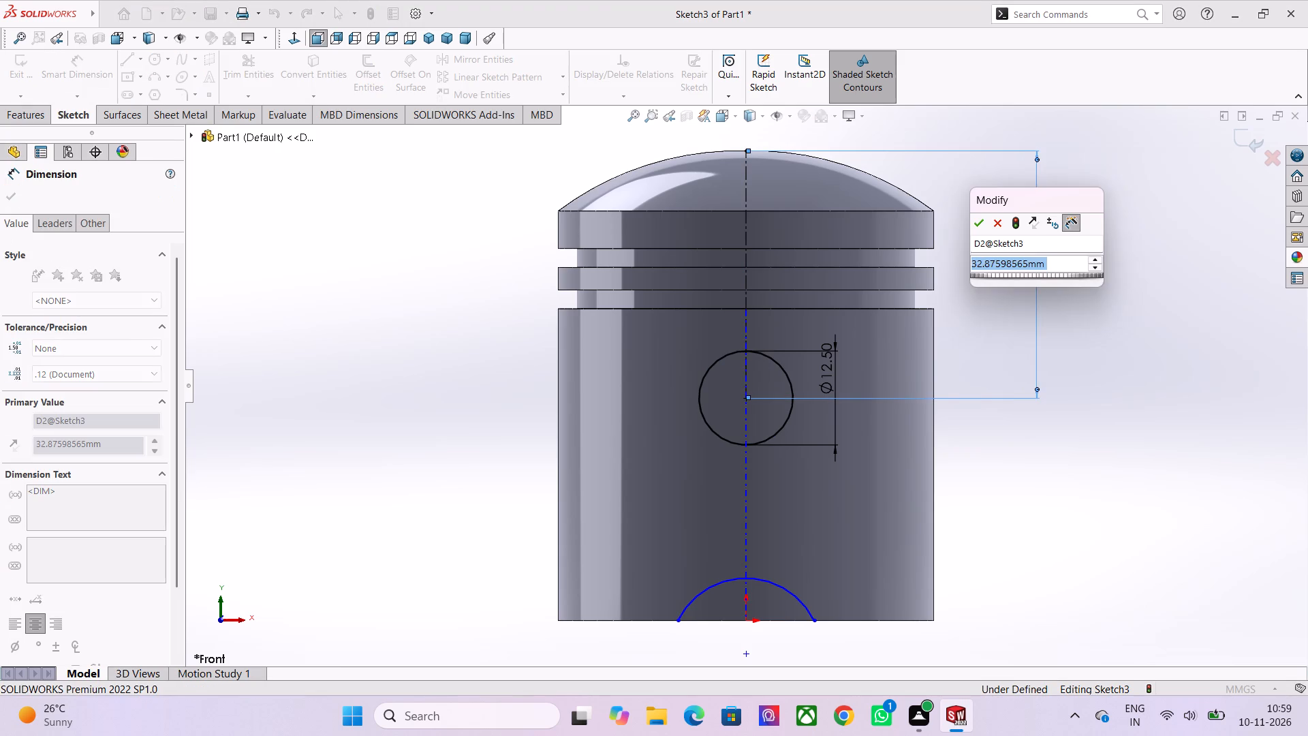
{"action": "type", "text": "32"}
{"action": "key", "text": "Return"}
Dimension the bottom arc's width between its two endpoints as 38 mm.
{"action": "scroll", "coordinate": [850, 467], "scroll_direction": "down", "scroll_amount": 1}
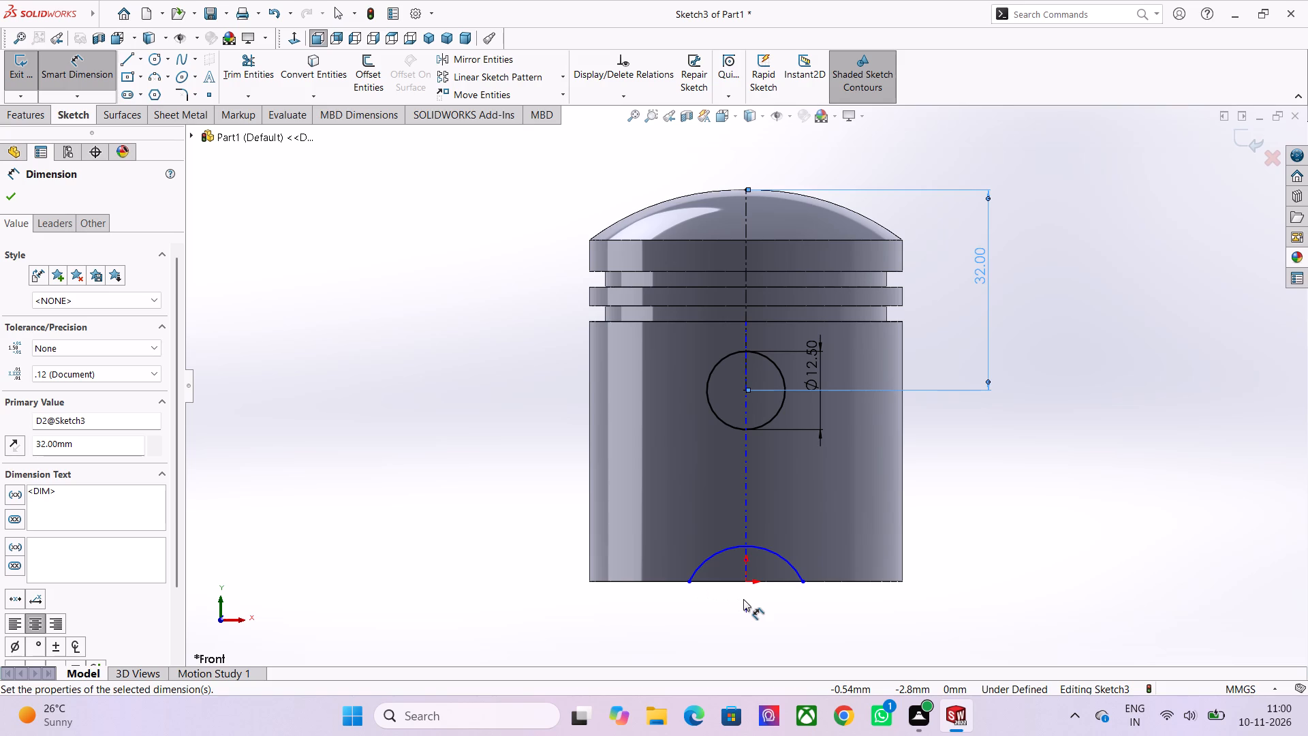
{"action": "left_click", "coordinate": [689, 579]}
{"action": "left_click", "coordinate": [805, 583]}
{"action": "left_click", "coordinate": [805, 628]}
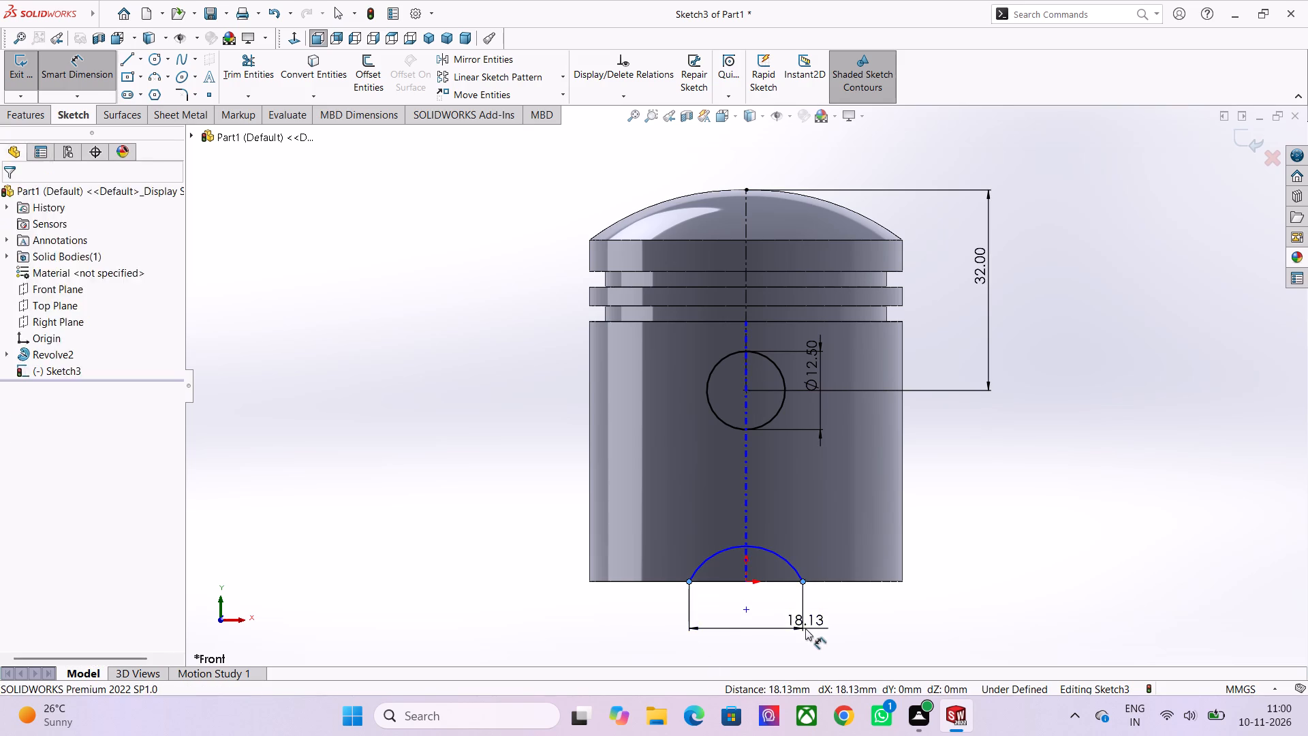
{"action": "type", "text": "38"}
{"action": "key", "text": "Return"}
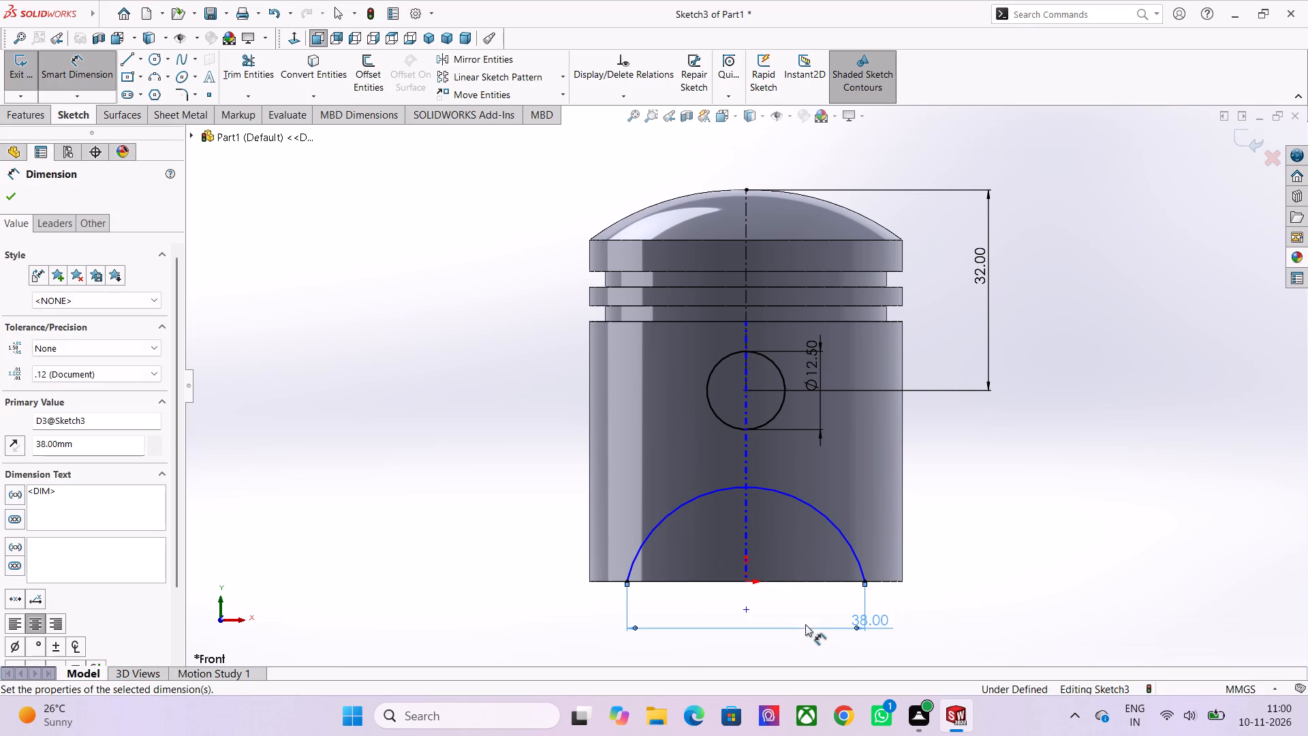
Dimension the height from the origin to the top of the bottom arc as 10 mm.
{"action": "left_click", "coordinate": [746, 579]}
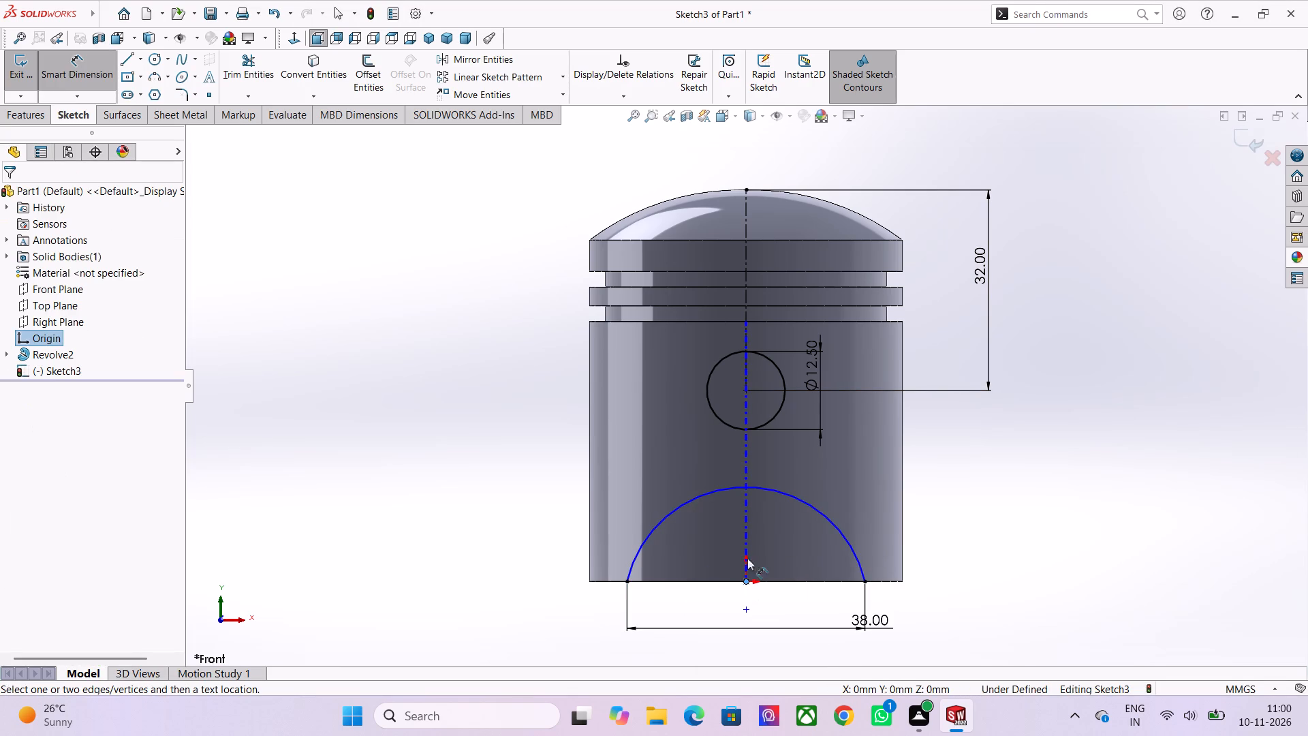
{"action": "left_click", "coordinate": [745, 485]}
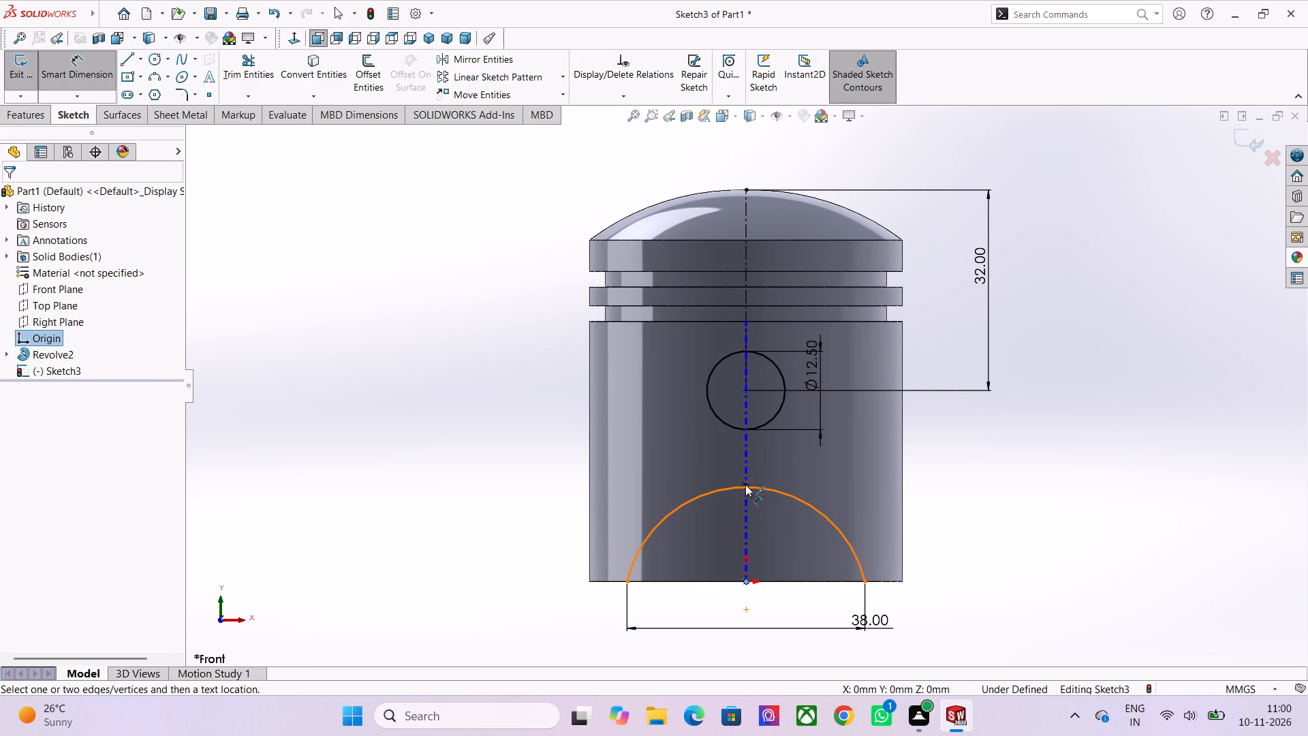
{"action": "left_click", "coordinate": [963, 493]}
{"action": "type", "text": "10"}
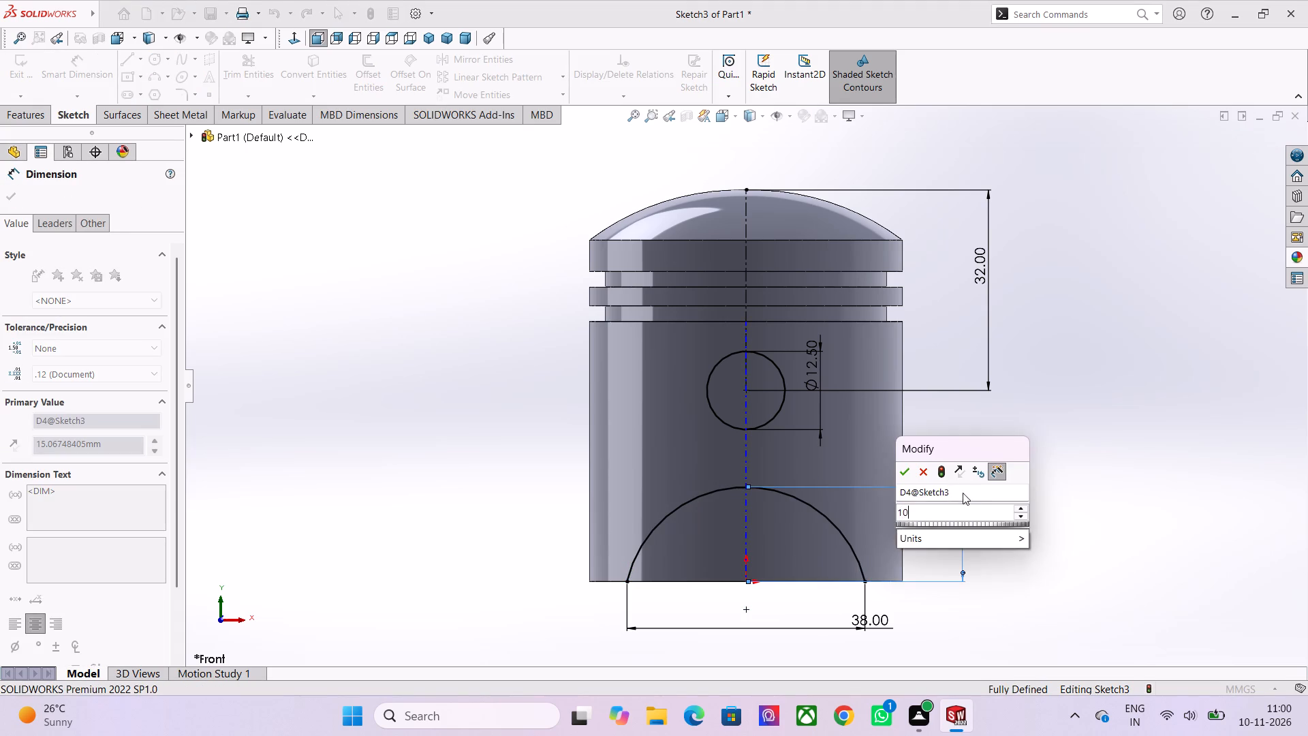
{"action": "key", "text": "Return"}
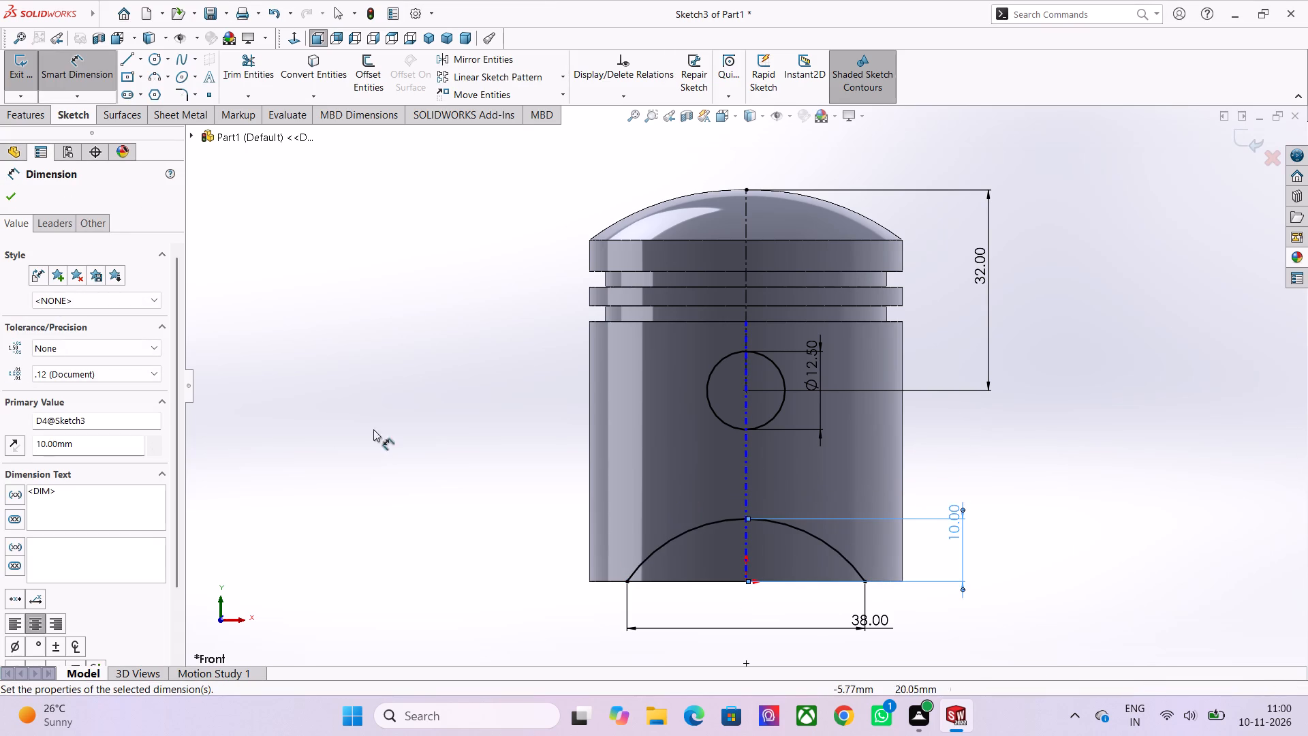
{"action": "key", "text": "Escape"}
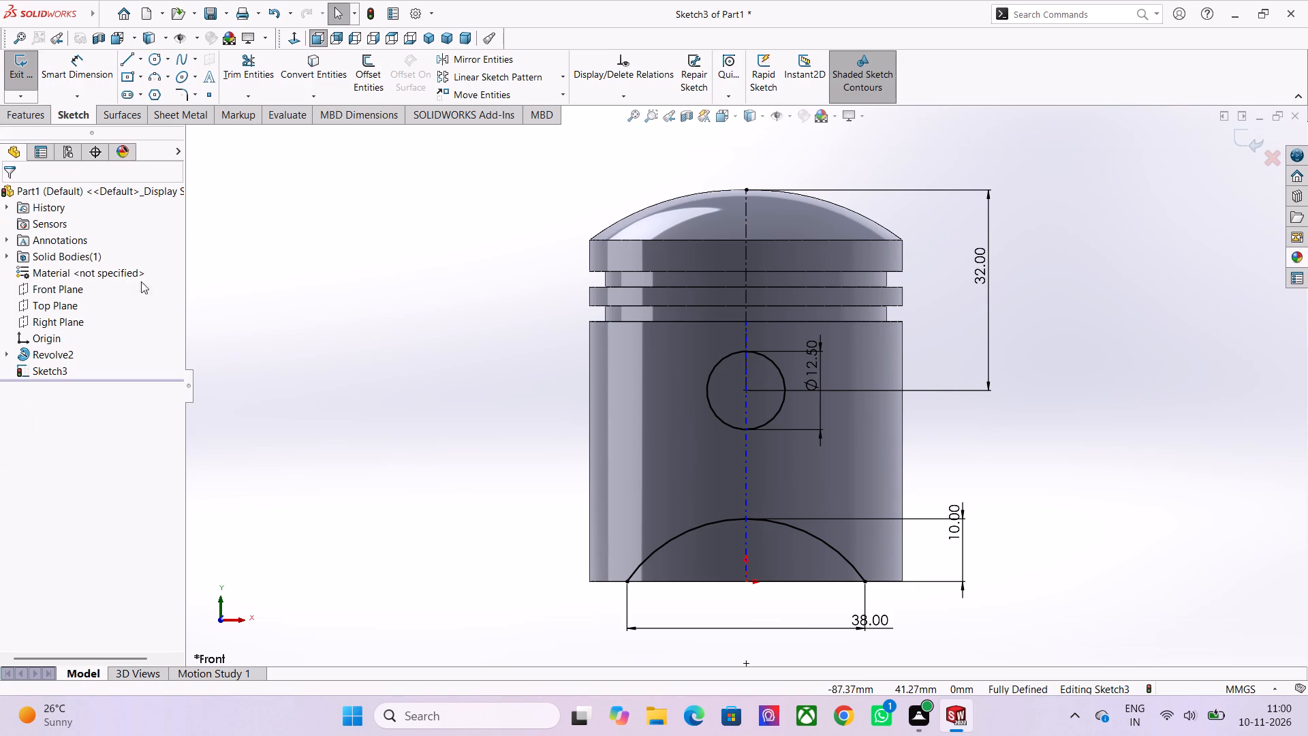
Close the bottom arc with a horizontal line between its two endpoints and exit the sketch.
{"action": "left_click", "coordinate": [129, 61]}
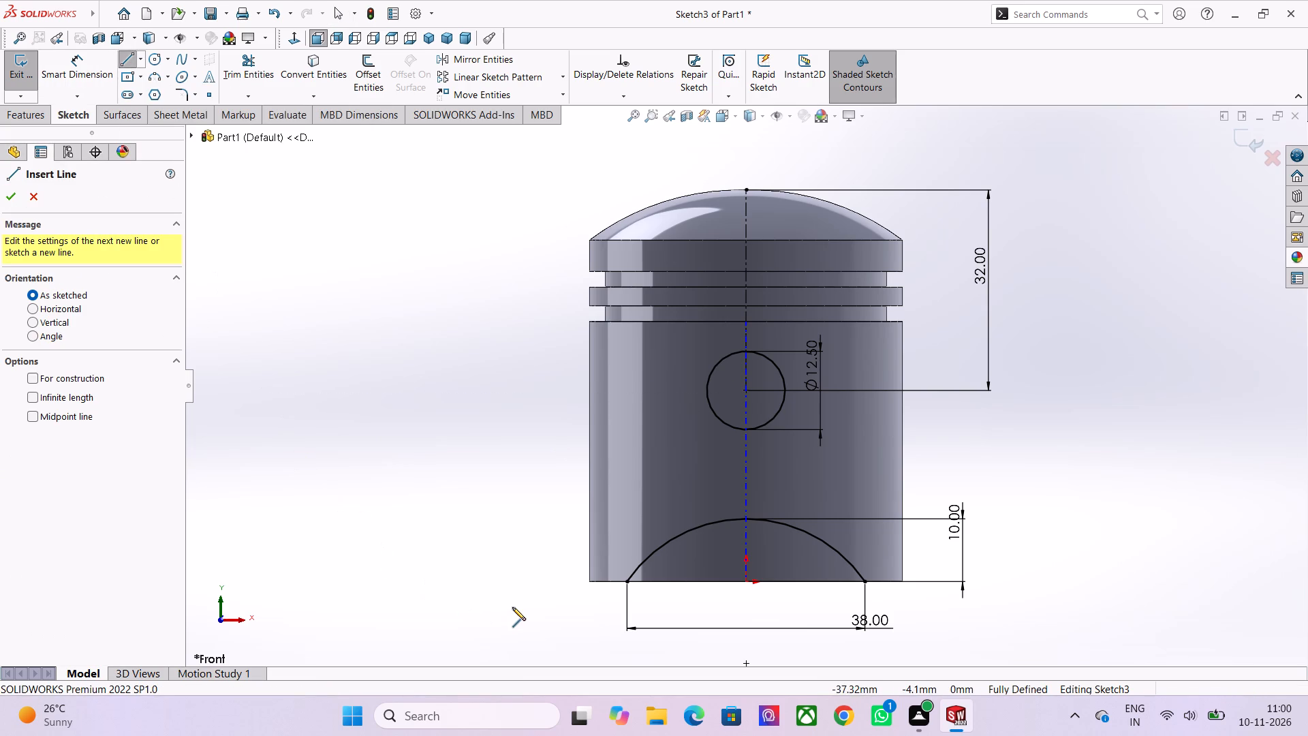
{"action": "left_click", "coordinate": [626, 583]}
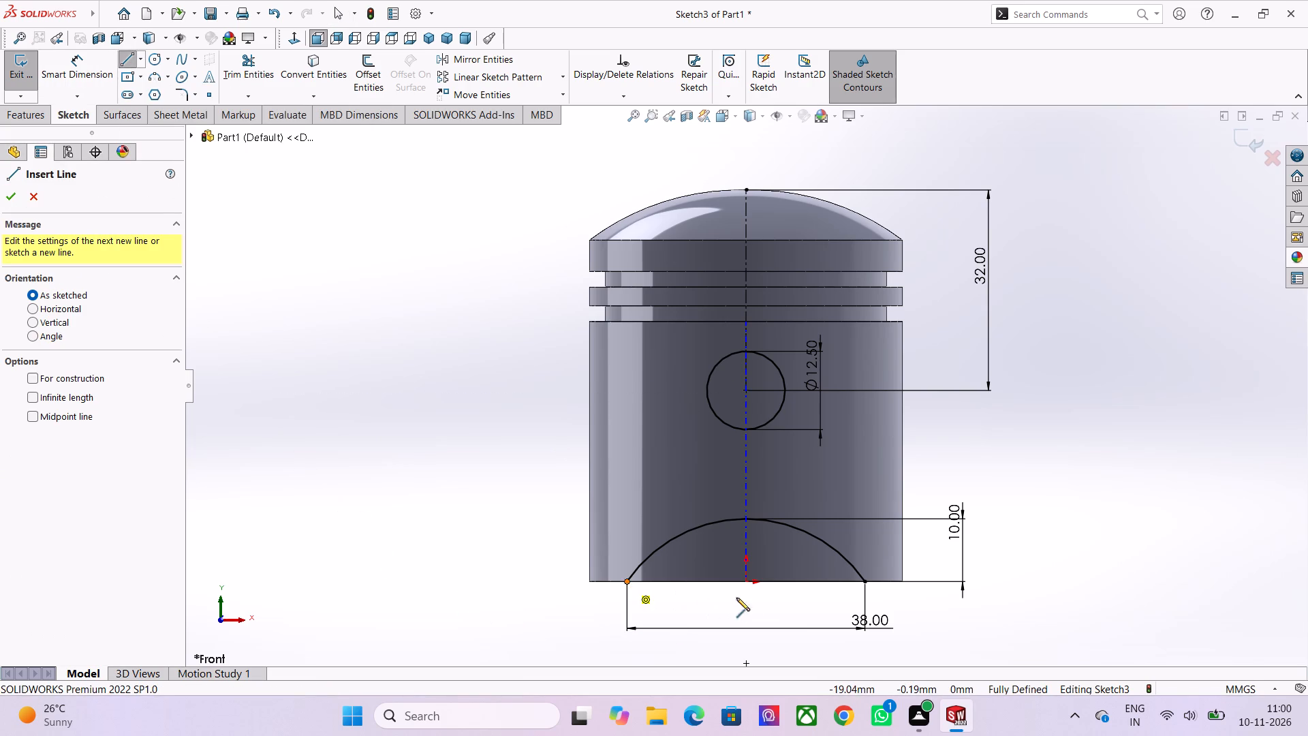
{"action": "left_click", "coordinate": [866, 583]}
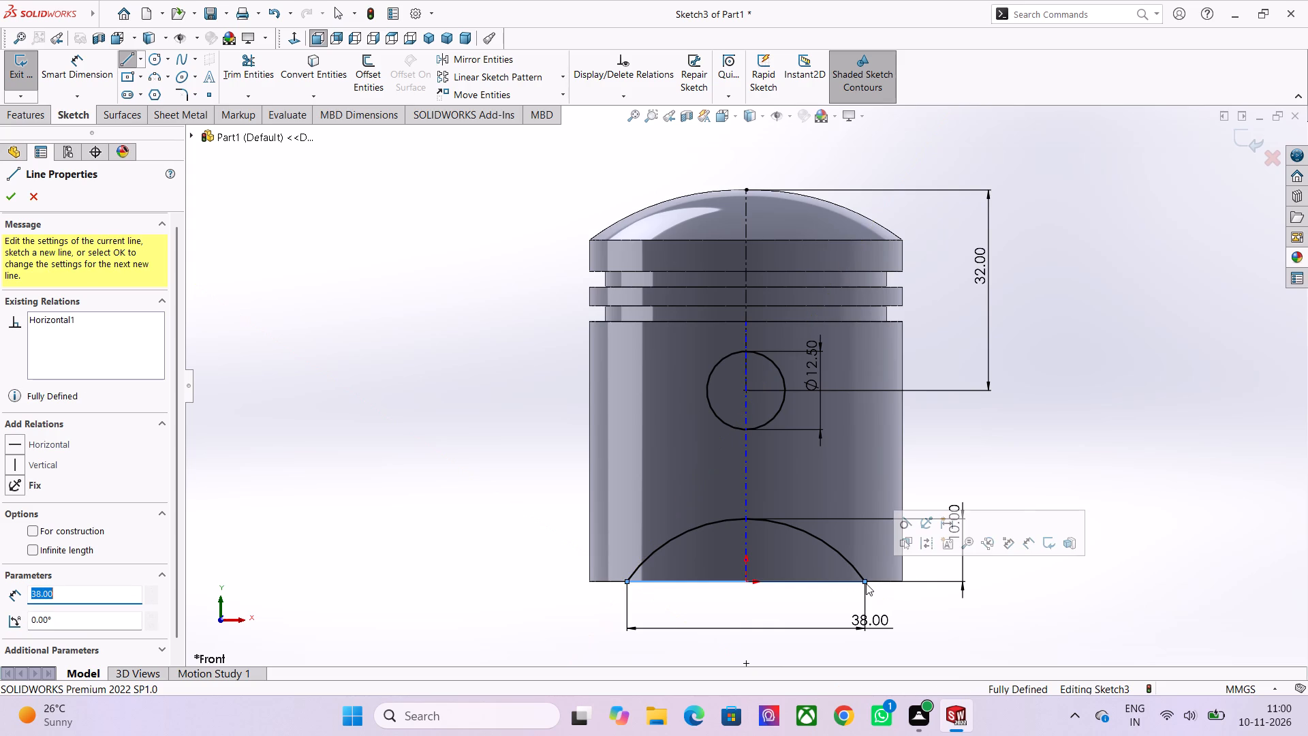
{"action": "key", "text": "Escape"}
{"action": "key", "text": "Escape"}
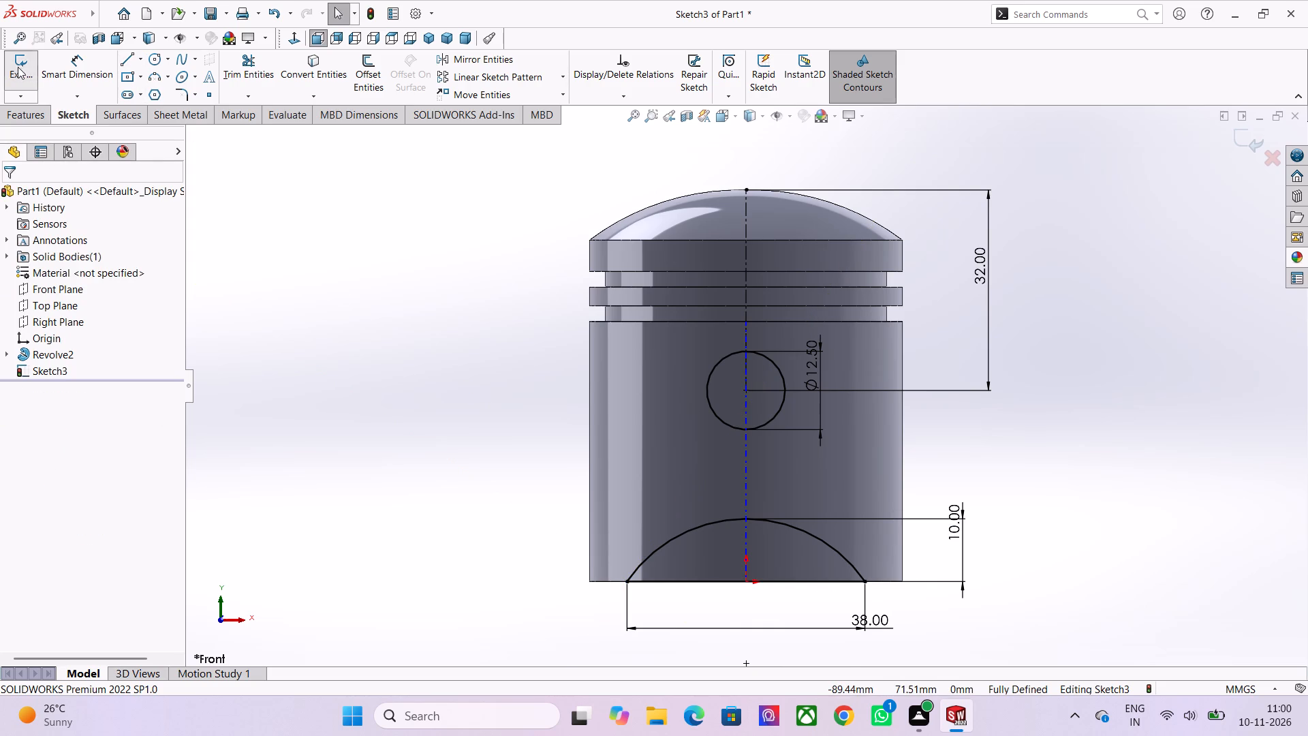
{"action": "left_click", "coordinate": [18, 67]}
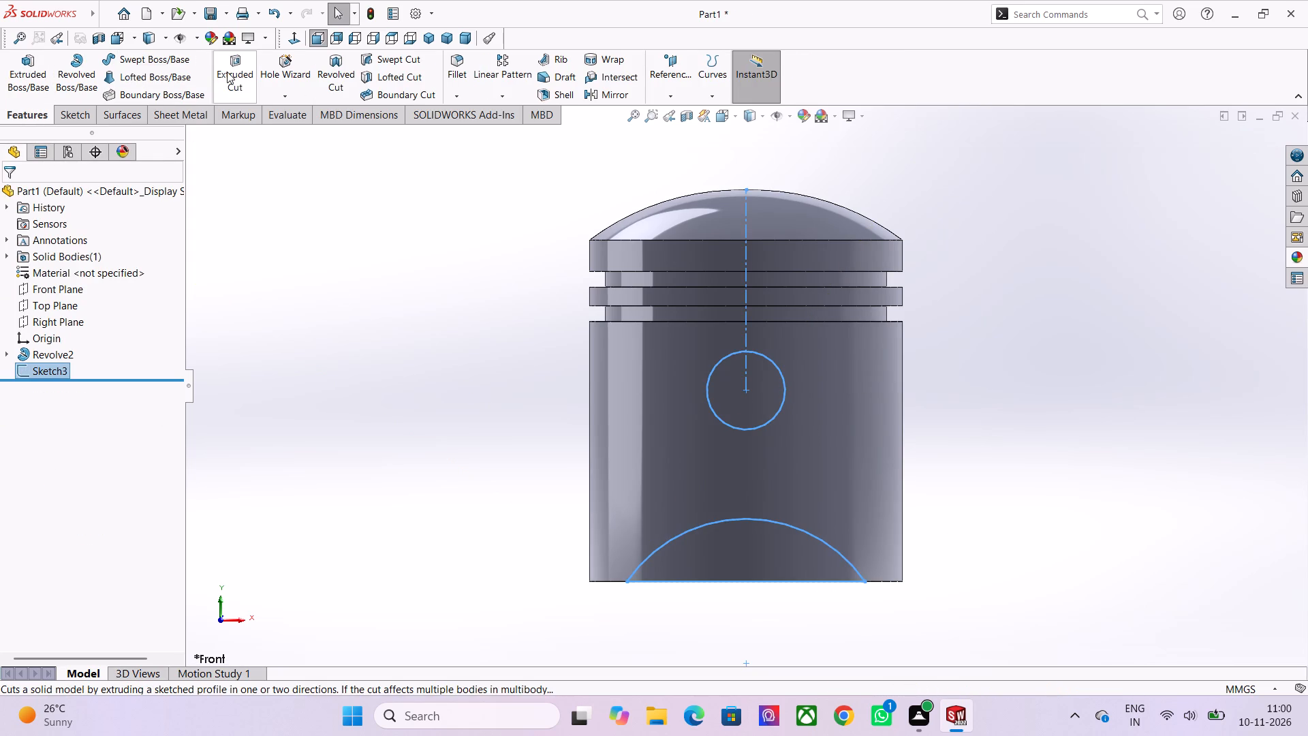
Extrude-cut the circle and the closed arc profile through the piston with the Through All - Both end condition.
{"action": "left_click", "coordinate": [227, 72]}
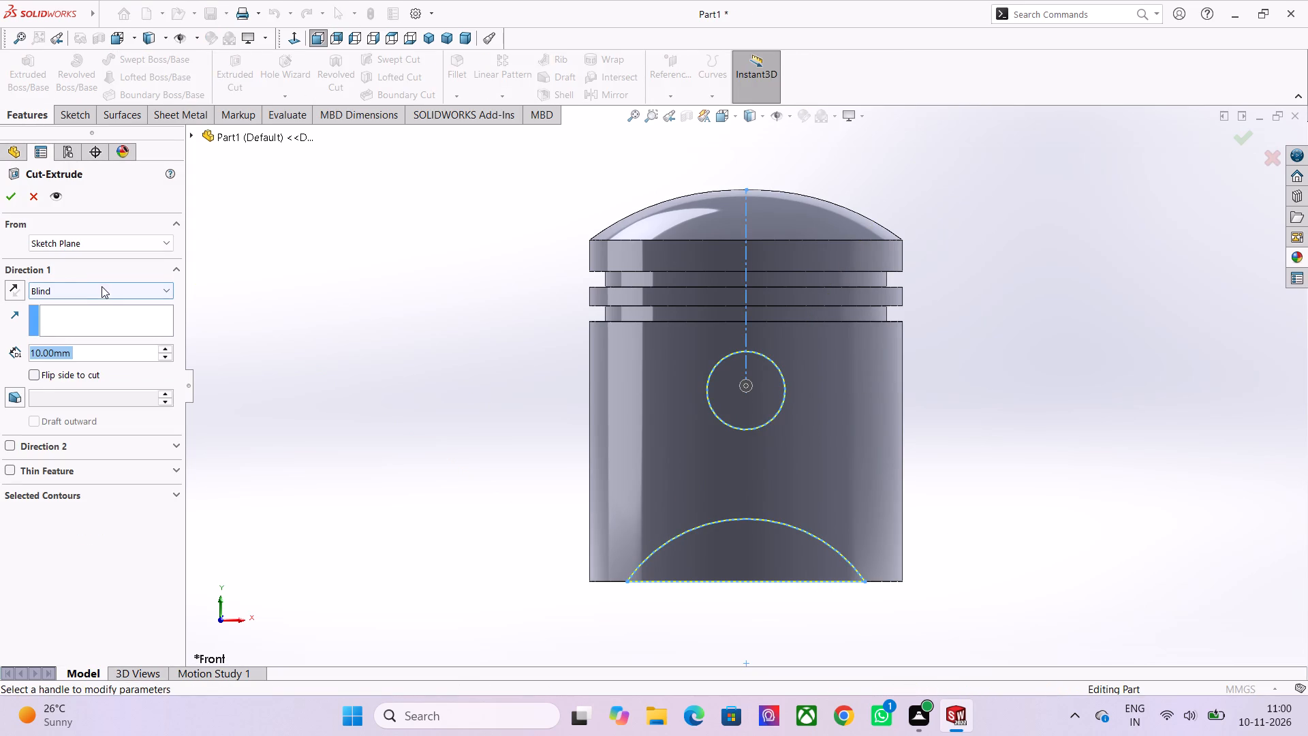
{"action": "left_click", "coordinate": [97, 288]}
{"action": "left_click", "coordinate": [92, 325]}
{"action": "scroll", "coordinate": [528, 386], "scroll_direction": "down", "scroll_amount": 2}
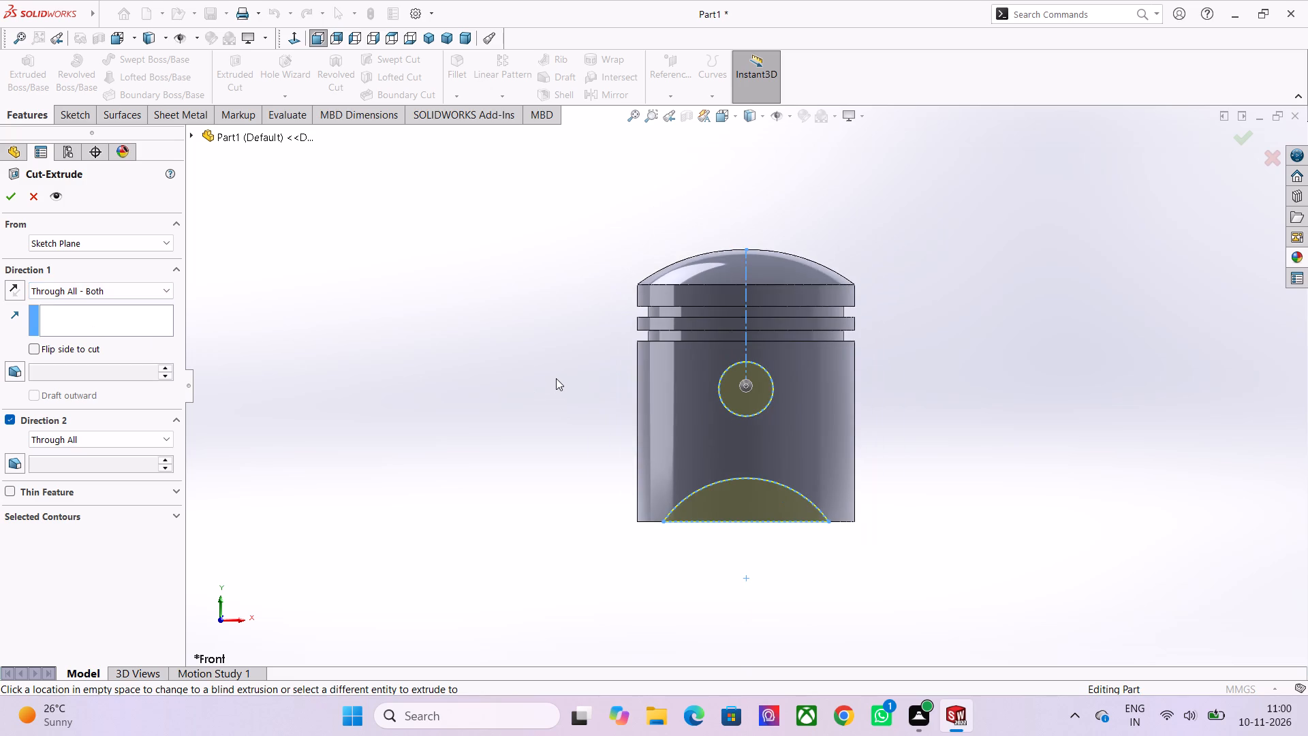
{"action": "middle_click_drag", "start_coordinate": [556, 378], "coordinate": [480, 435]}
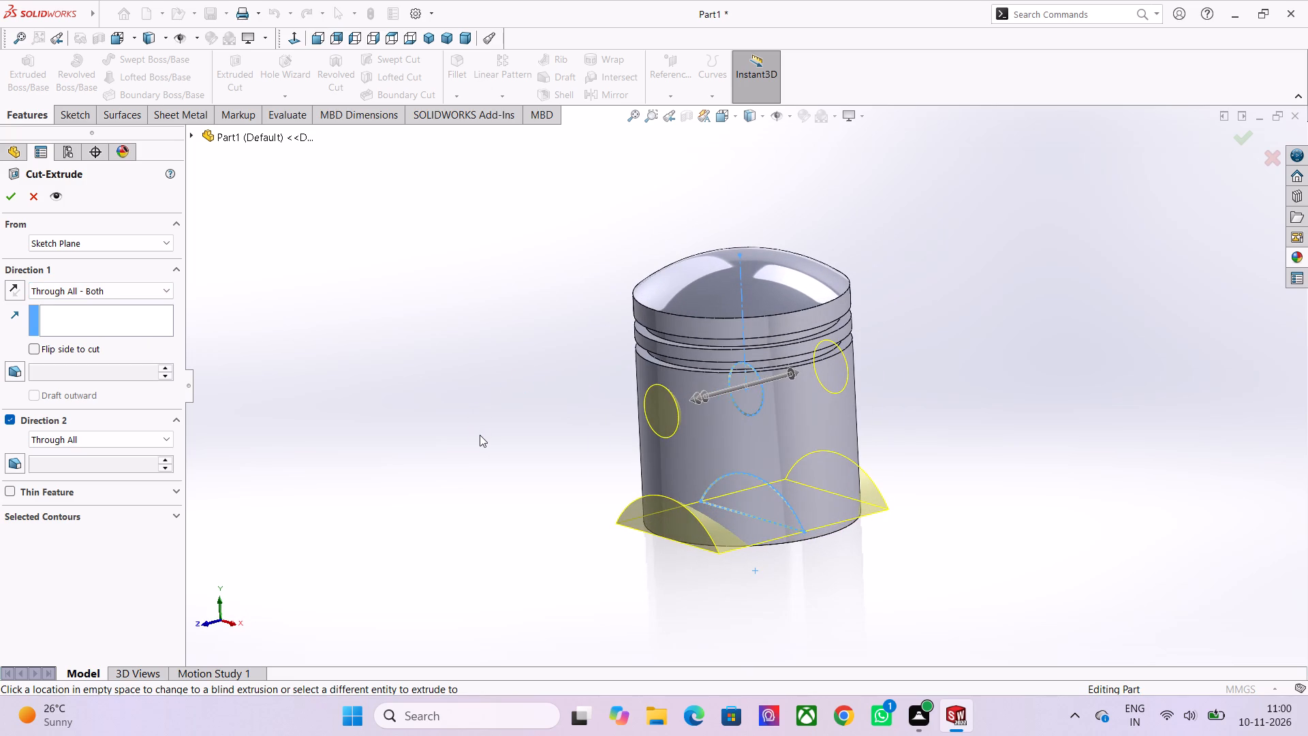
{"action": "left_click", "coordinate": [10, 195]}
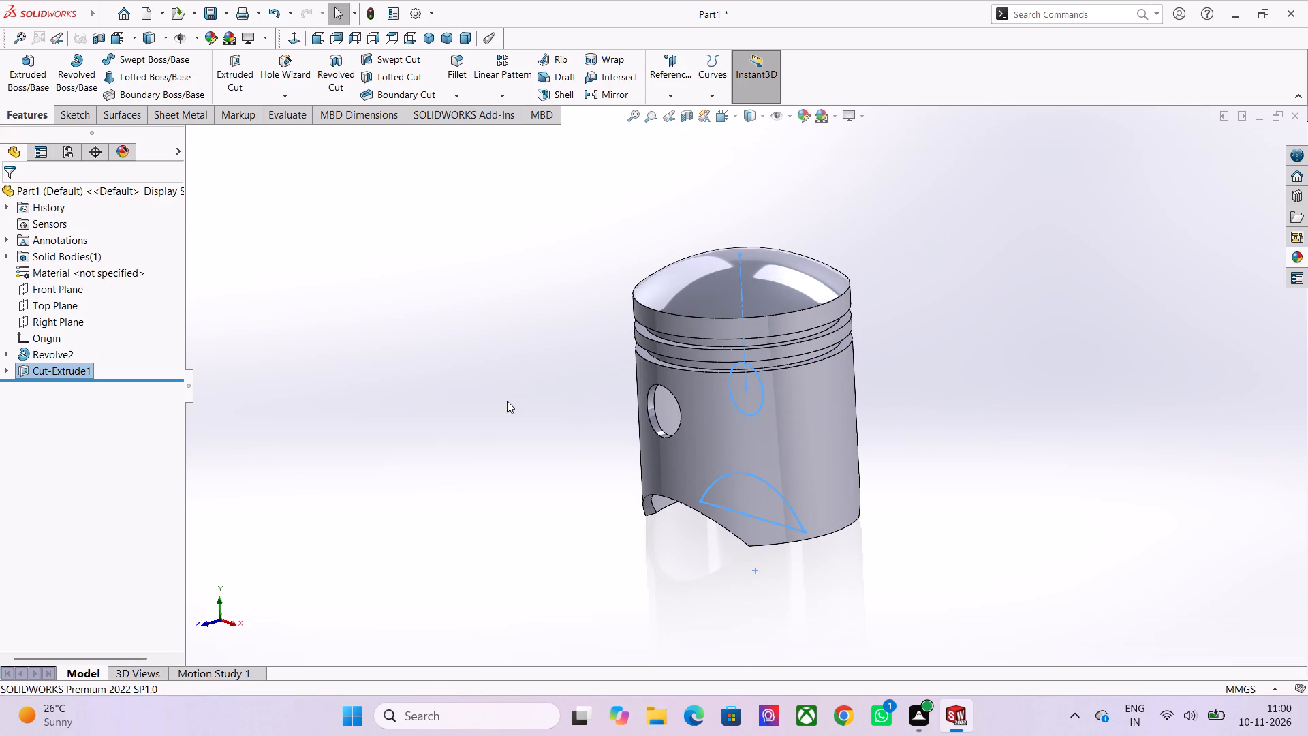
{"action": "key", "text": "Escape"}
Examine the piston from all sides, including the pin hole, the bottom arc cutouts and the hollow interior.
{"action": "middle_click_drag", "start_coordinate": [672, 573], "coordinate": [818, 506]}
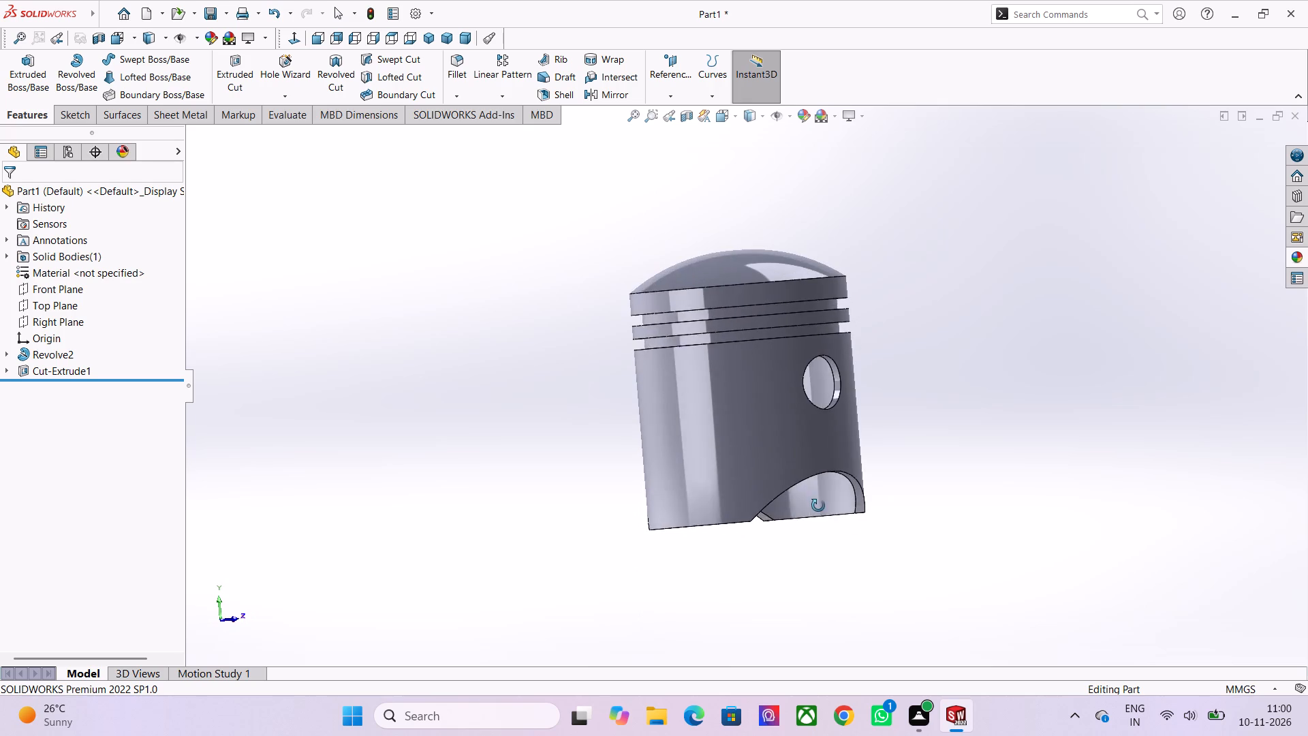
{"action": "middle_click_drag", "start_coordinate": [818, 506], "coordinate": [904, 495]}
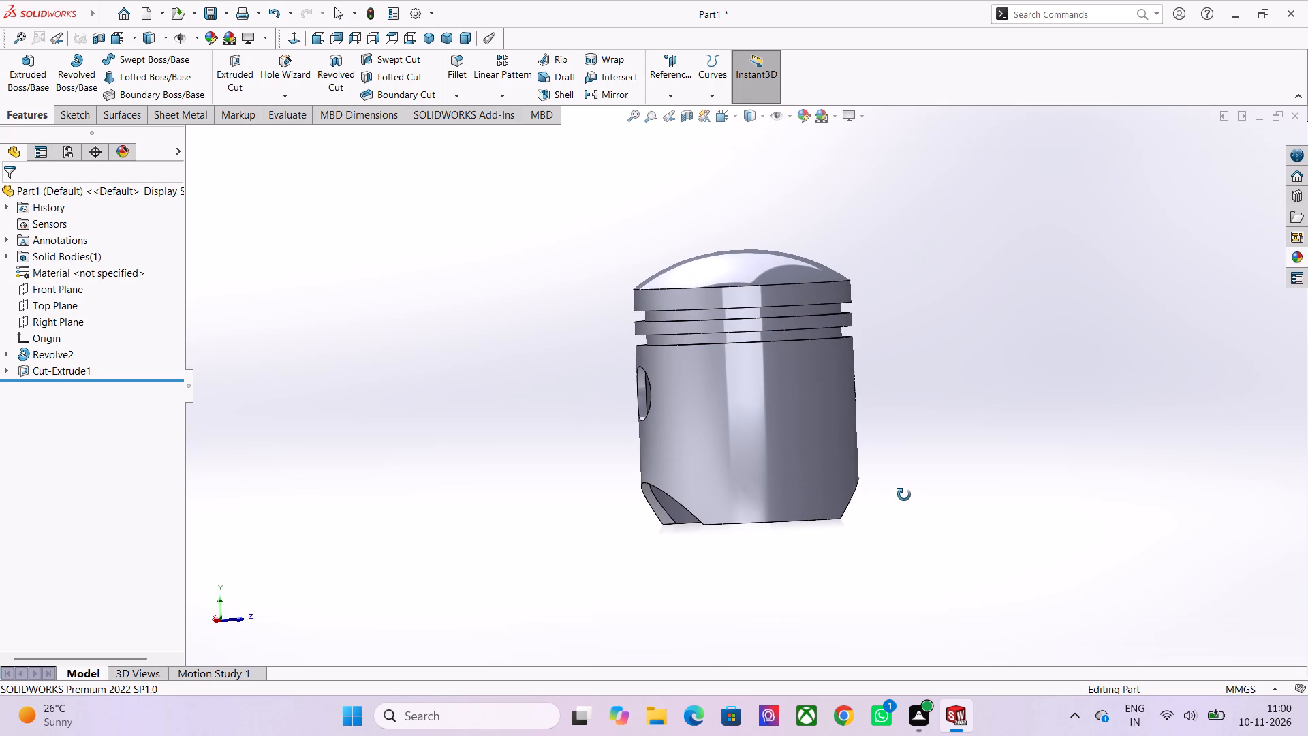
{"action": "middle_click_drag", "start_coordinate": [904, 495], "coordinate": [889, 501]}
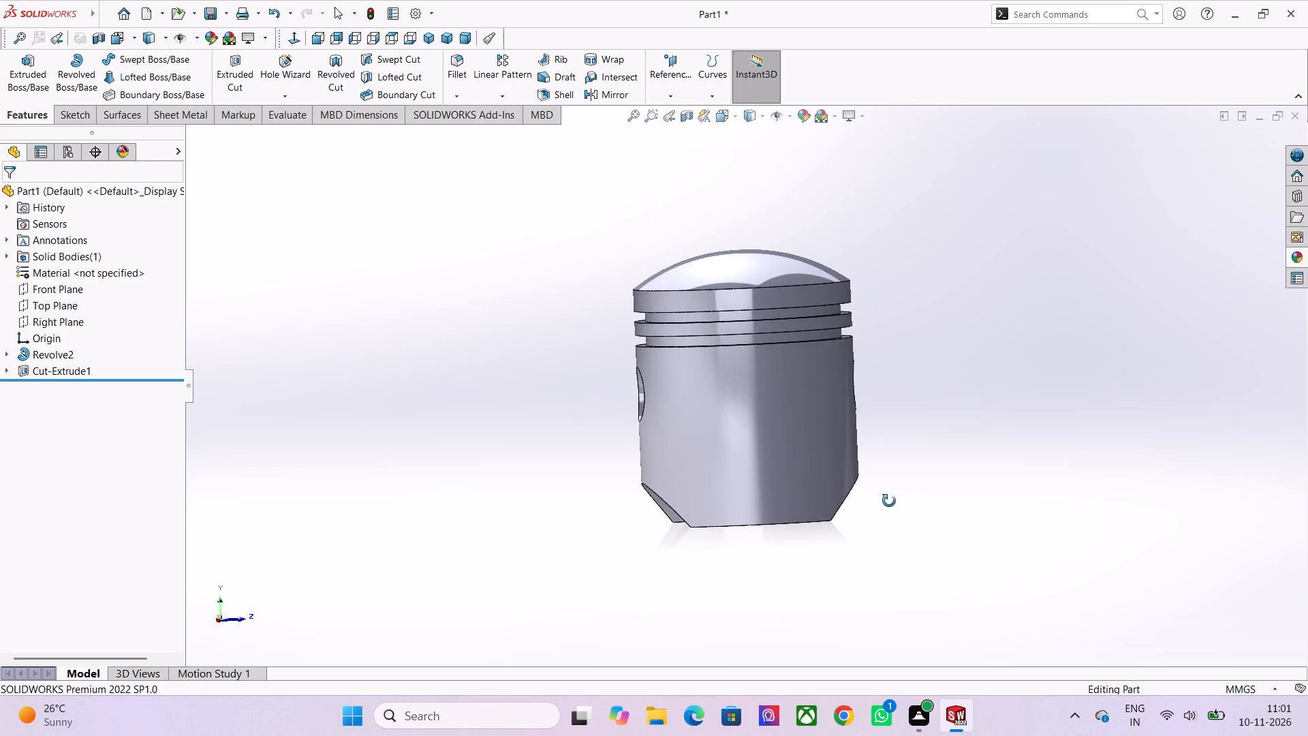
{"action": "middle_click_drag", "start_coordinate": [889, 501], "coordinate": [888, 502]}
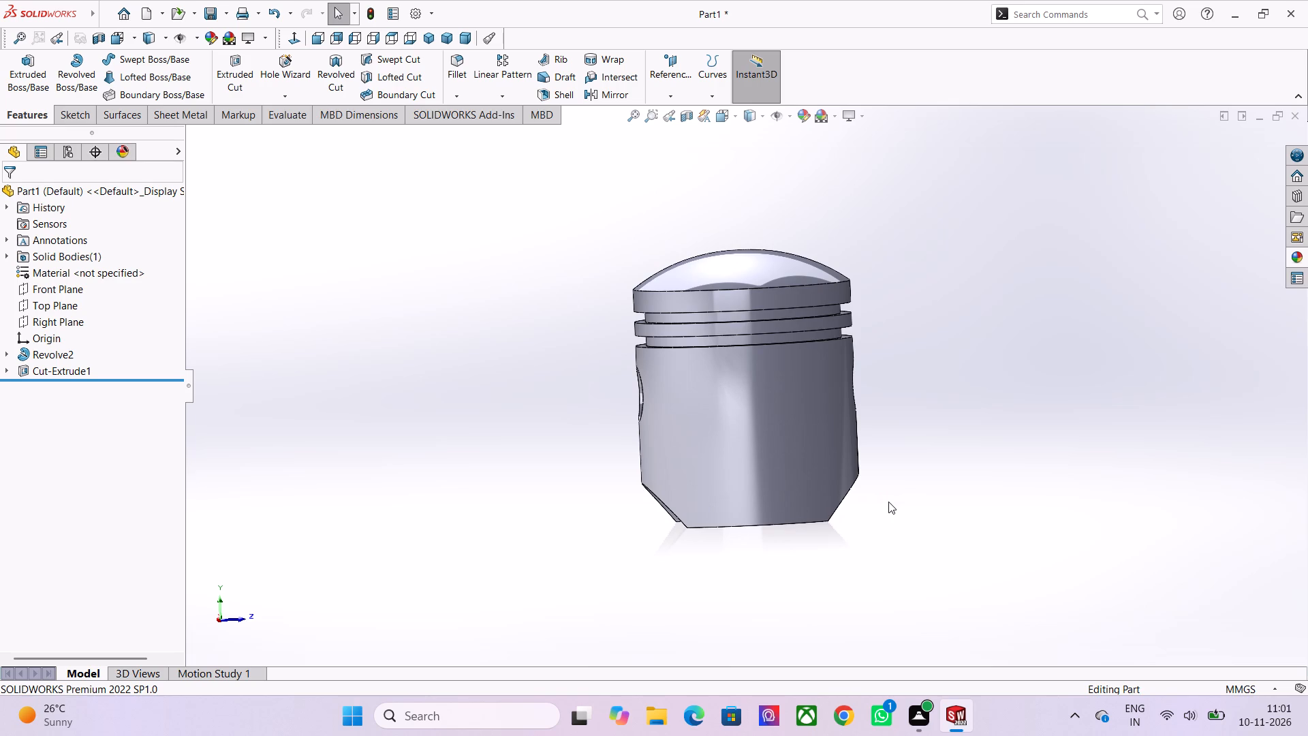
{"action": "middle_click_drag", "start_coordinate": [647, 566], "coordinate": [683, 564]}
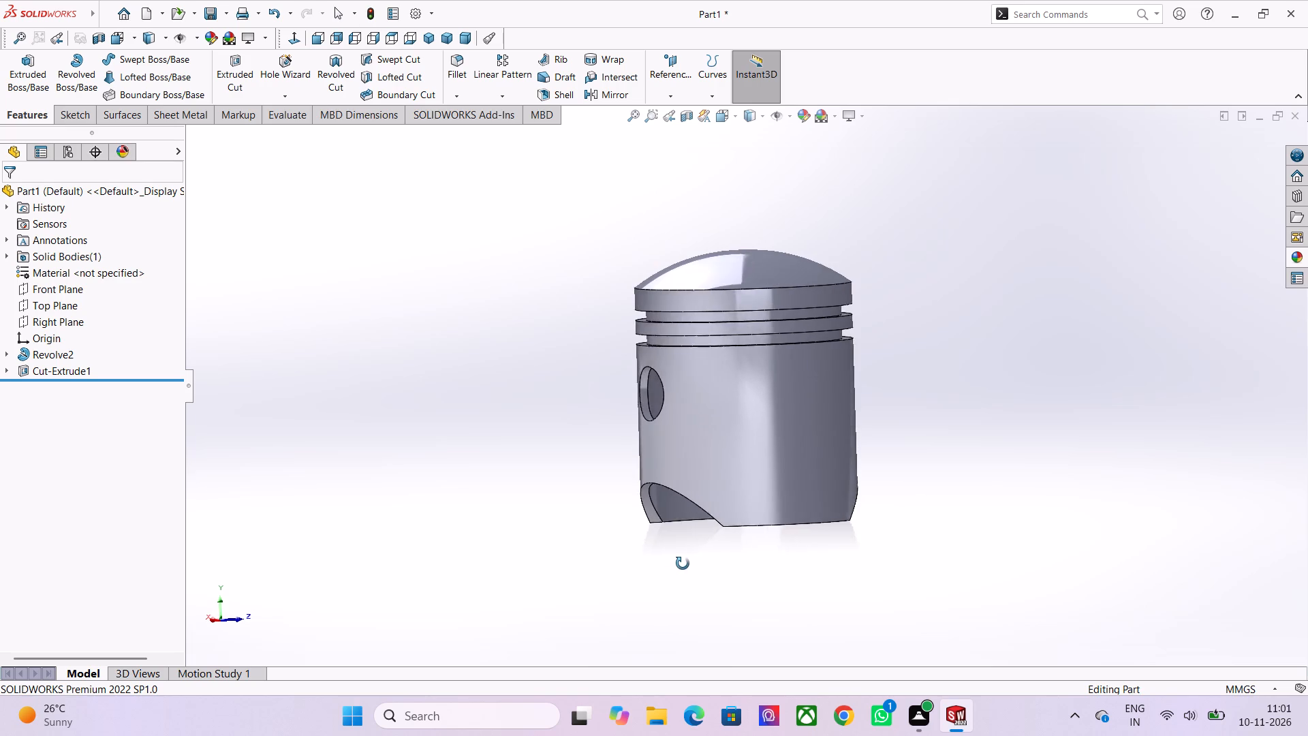
{"action": "middle_click_drag", "start_coordinate": [683, 564], "coordinate": [562, 576]}
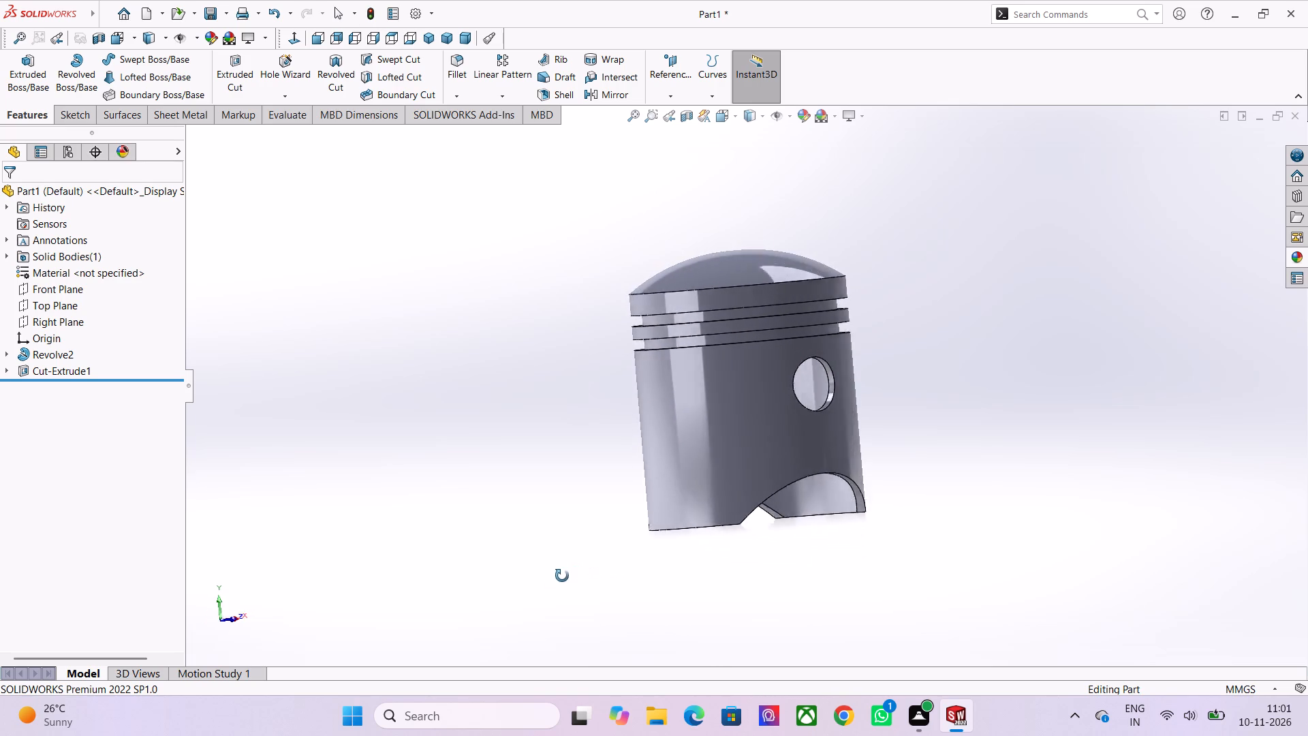
{"action": "middle_click_drag", "start_coordinate": [562, 576], "coordinate": [569, 587]}
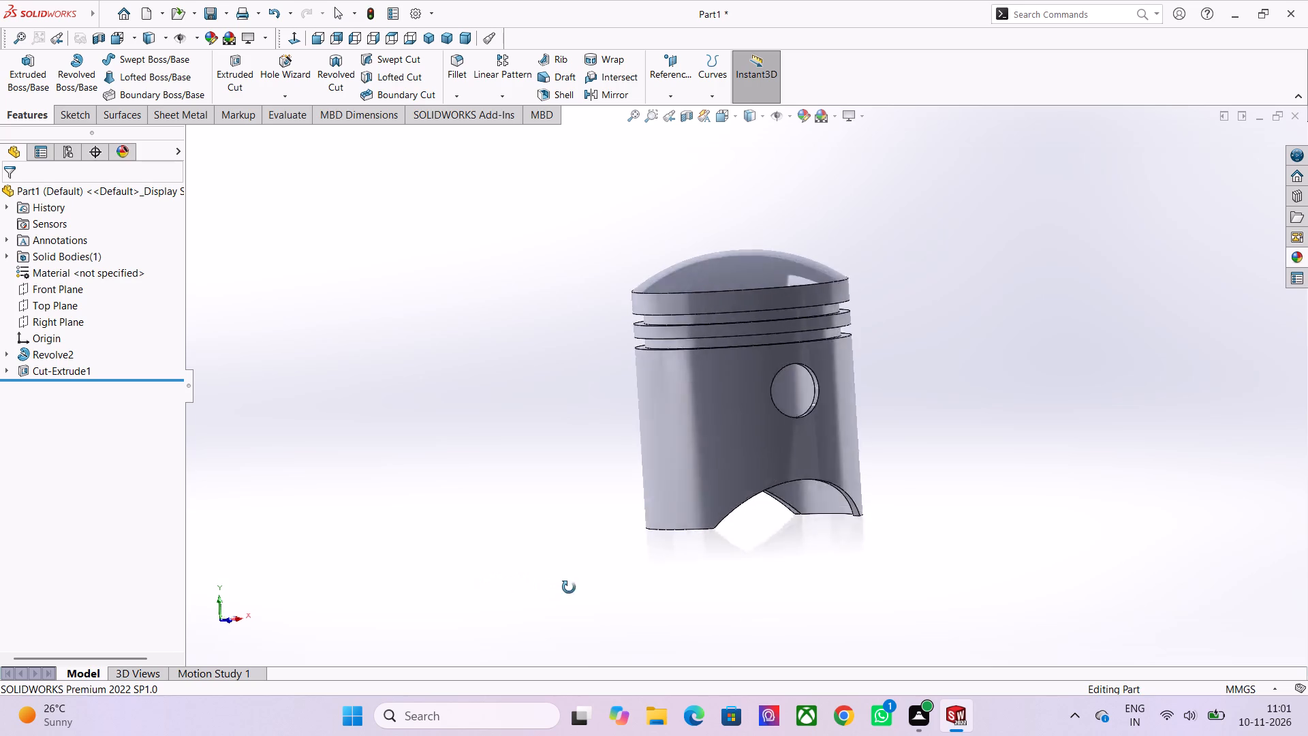
{"action": "middle_click_drag", "start_coordinate": [569, 587], "coordinate": [793, 600]}
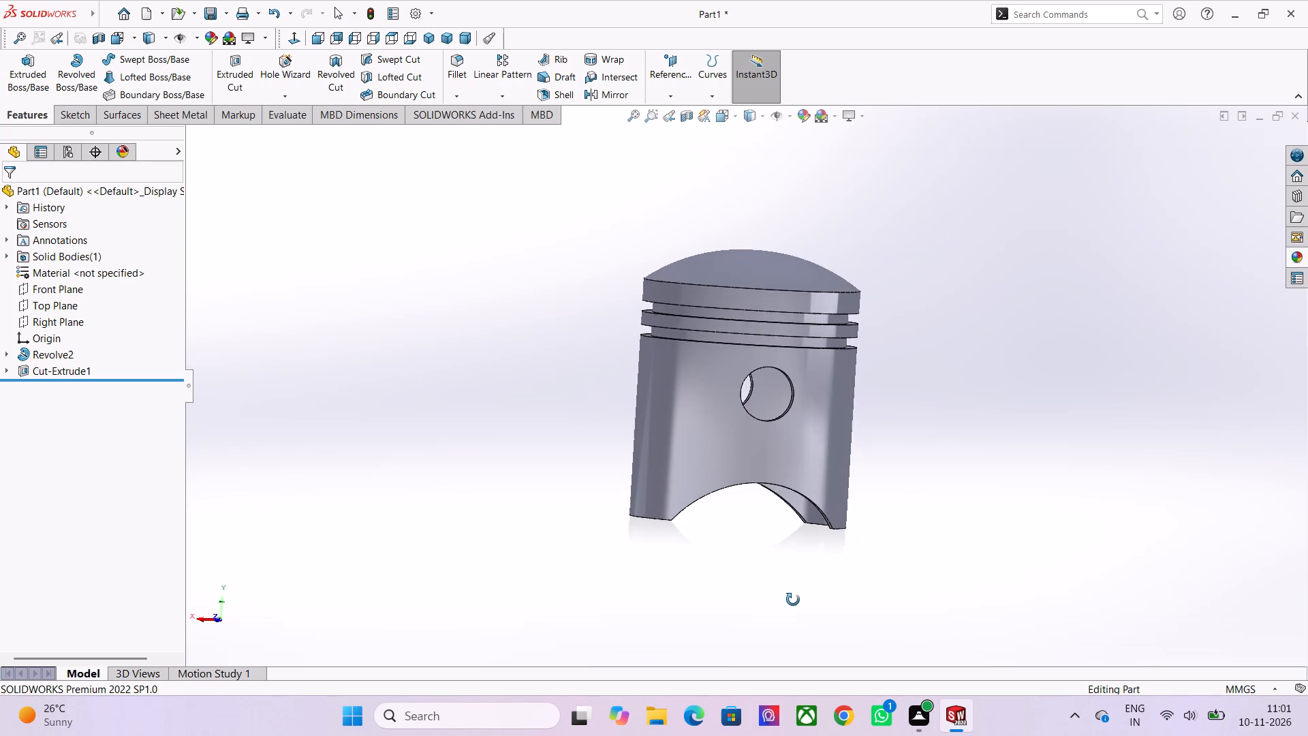
{"action": "middle_click_drag", "start_coordinate": [793, 600], "coordinate": [803, 590]}
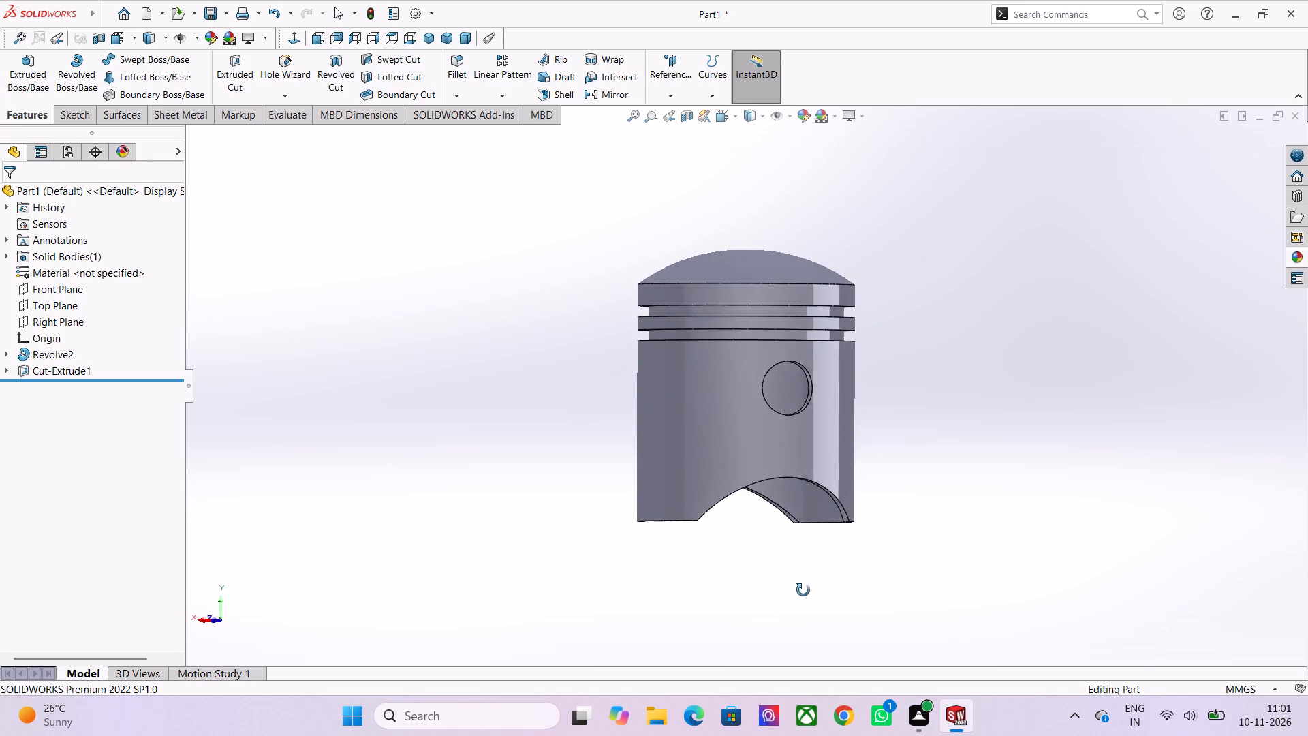
{"action": "middle_click_drag", "start_coordinate": [803, 590], "coordinate": [716, 530]}
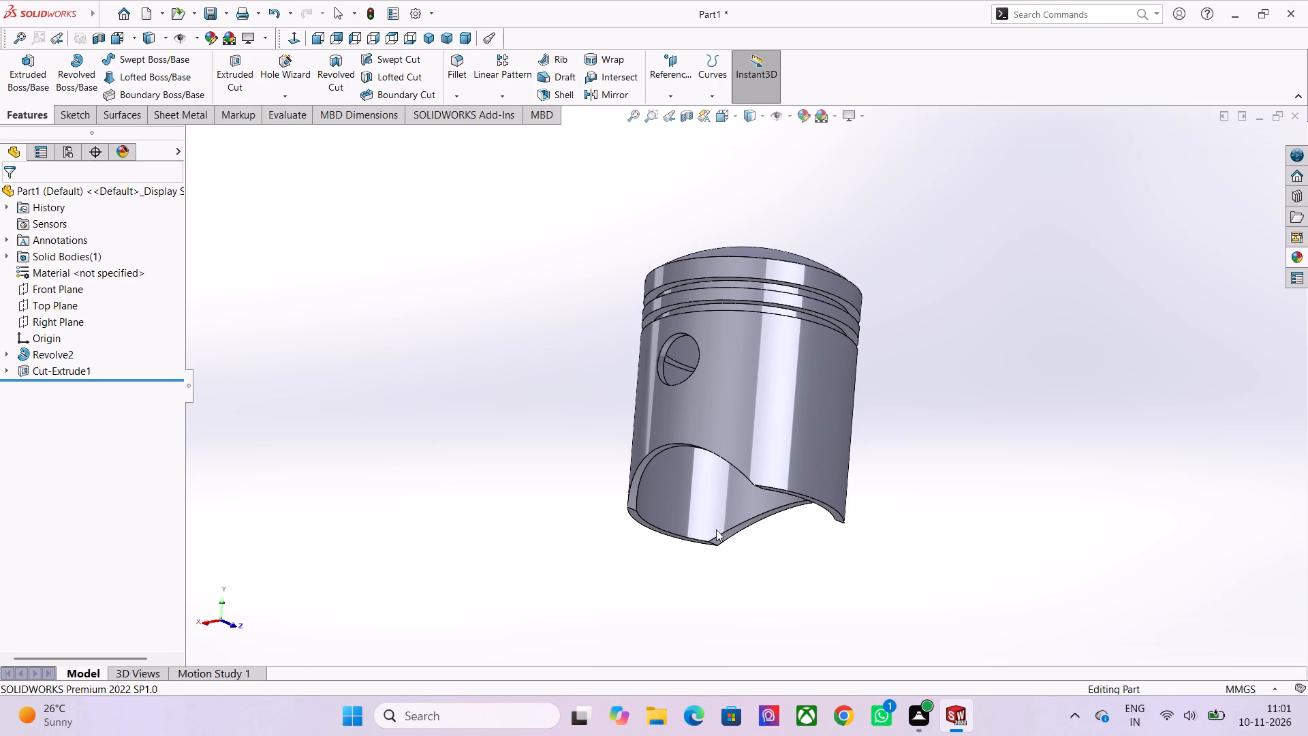
{"action": "scroll", "coordinate": [859, 439], "scroll_direction": "up", "scroll_amount": 2}
{"action": "middle_click_drag", "start_coordinate": [860, 430], "coordinate": [859, 472]}
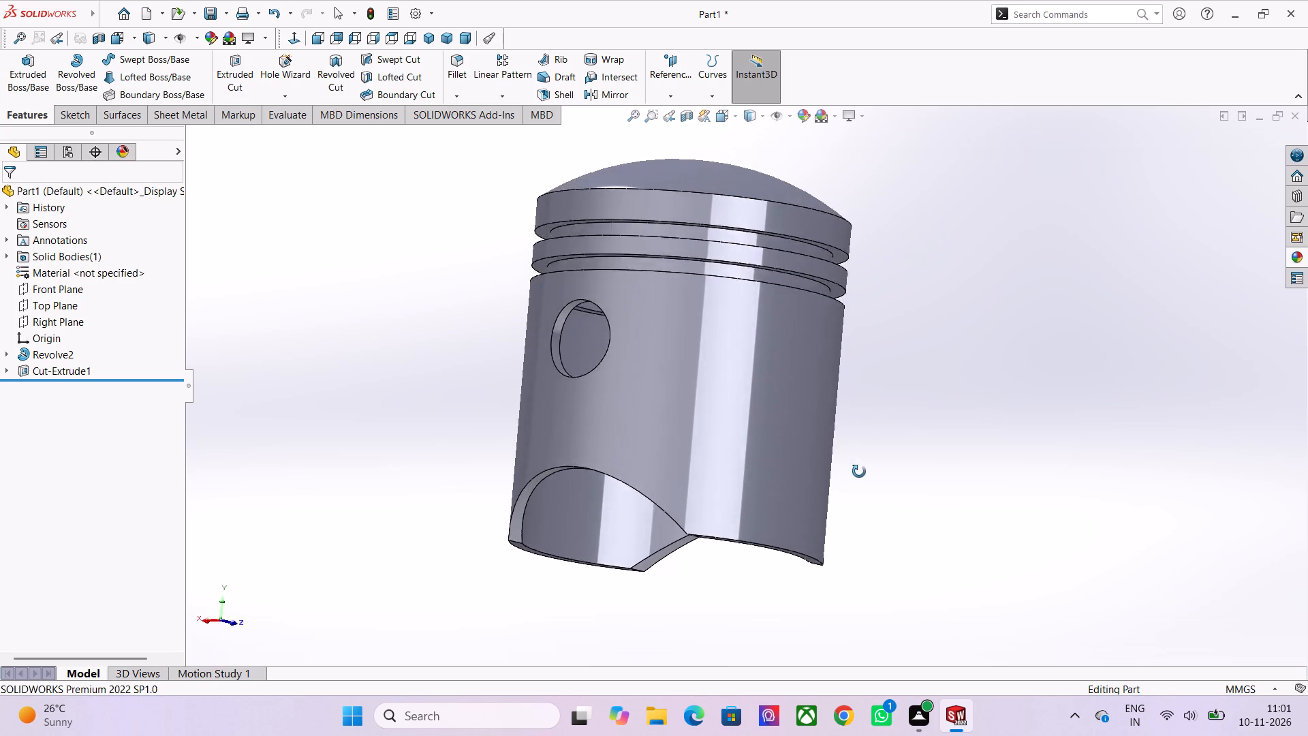
{"action": "middle_click_drag", "start_coordinate": [859, 472], "coordinate": [546, 547]}
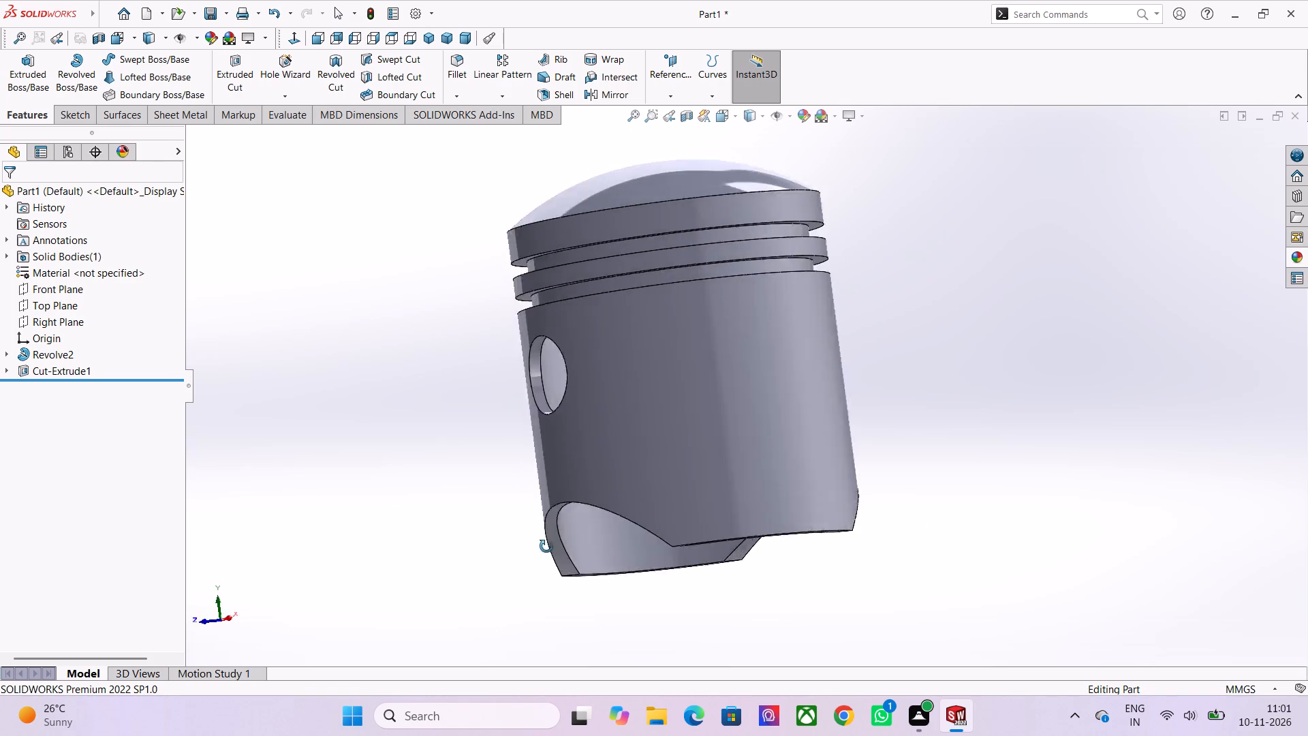
{"action": "middle_click_drag", "start_coordinate": [546, 547], "coordinate": [661, 562]}
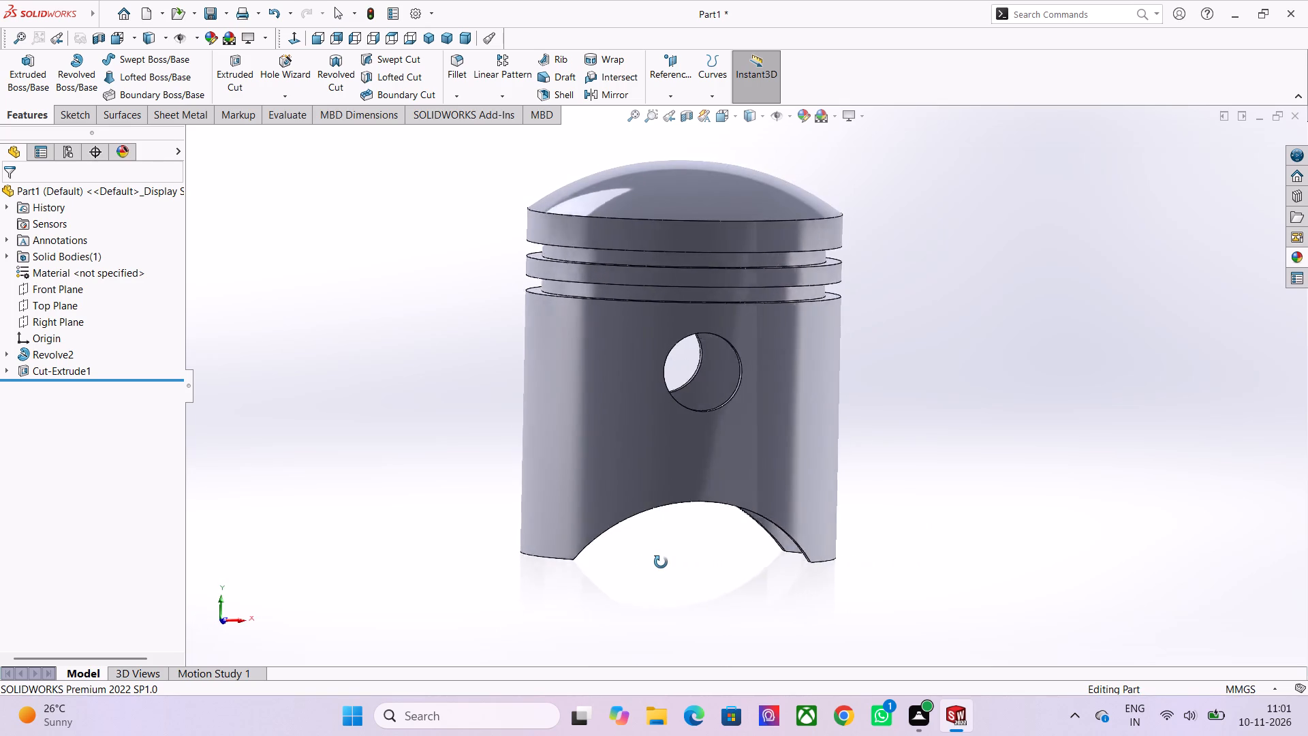
{"action": "middle_click_drag", "start_coordinate": [661, 562], "coordinate": [830, 627]}
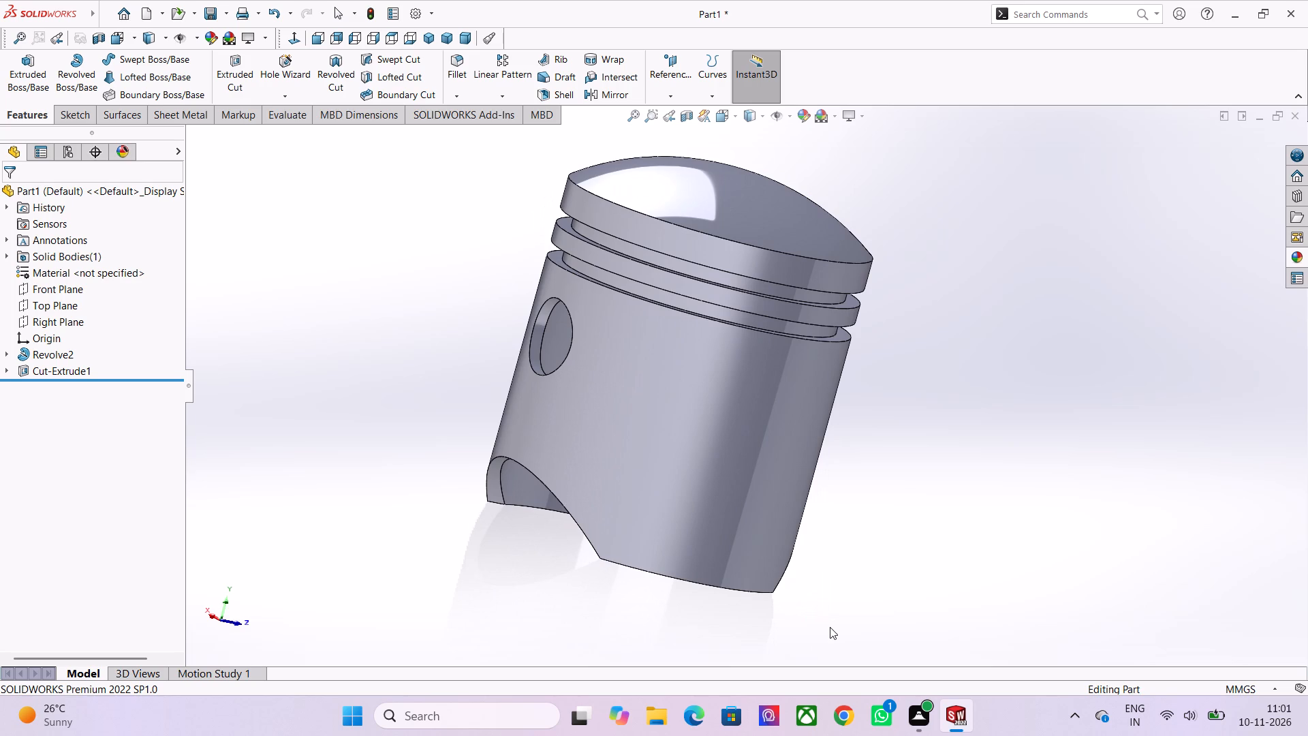
{"action": "middle_click_drag", "start_coordinate": [426, 281], "coordinate": [490, 378]}
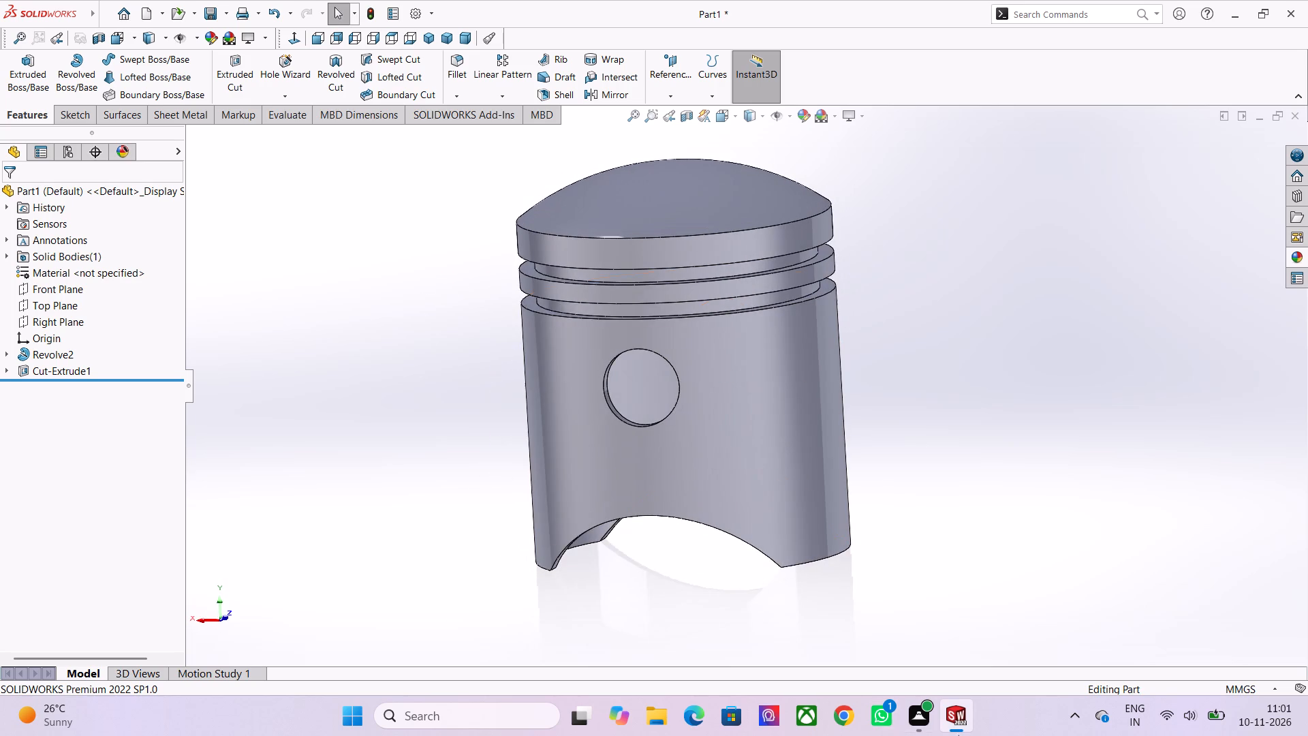
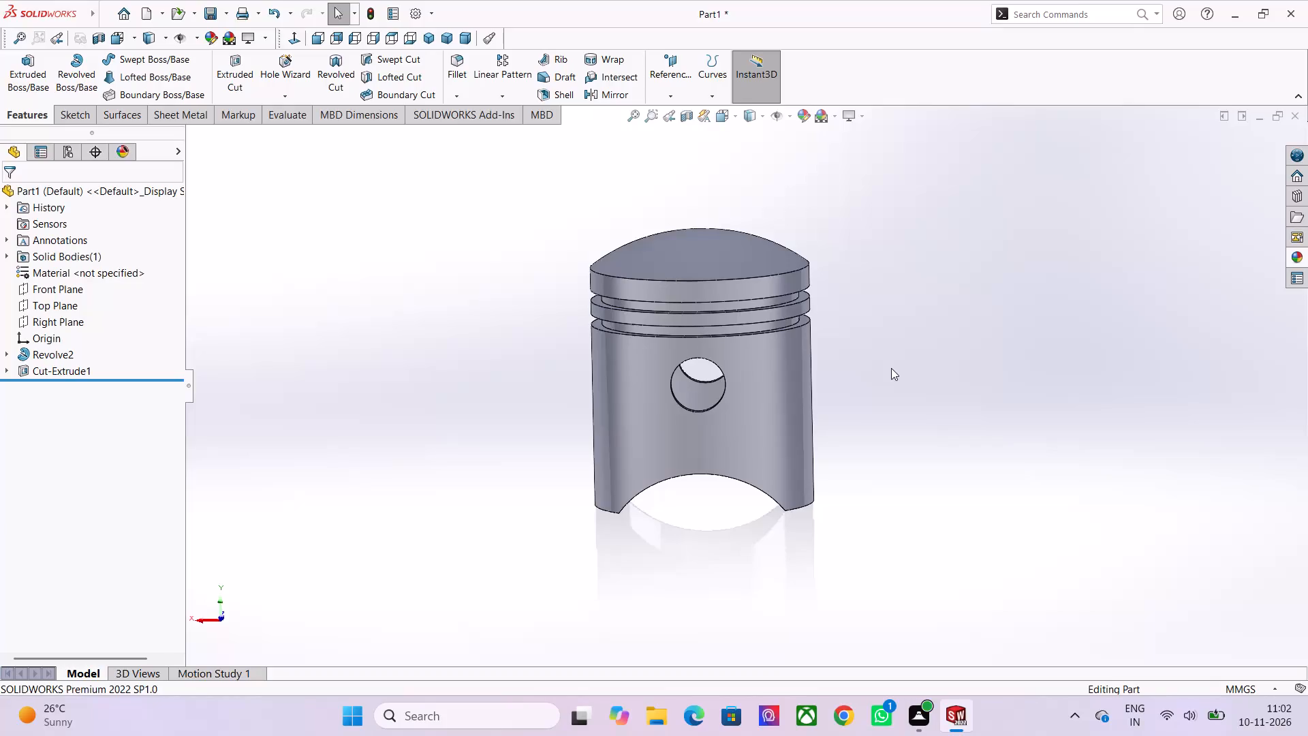
Start a new sketch on the Front Plane of the piston.
{"action": "left_click", "coordinate": [46, 291]}
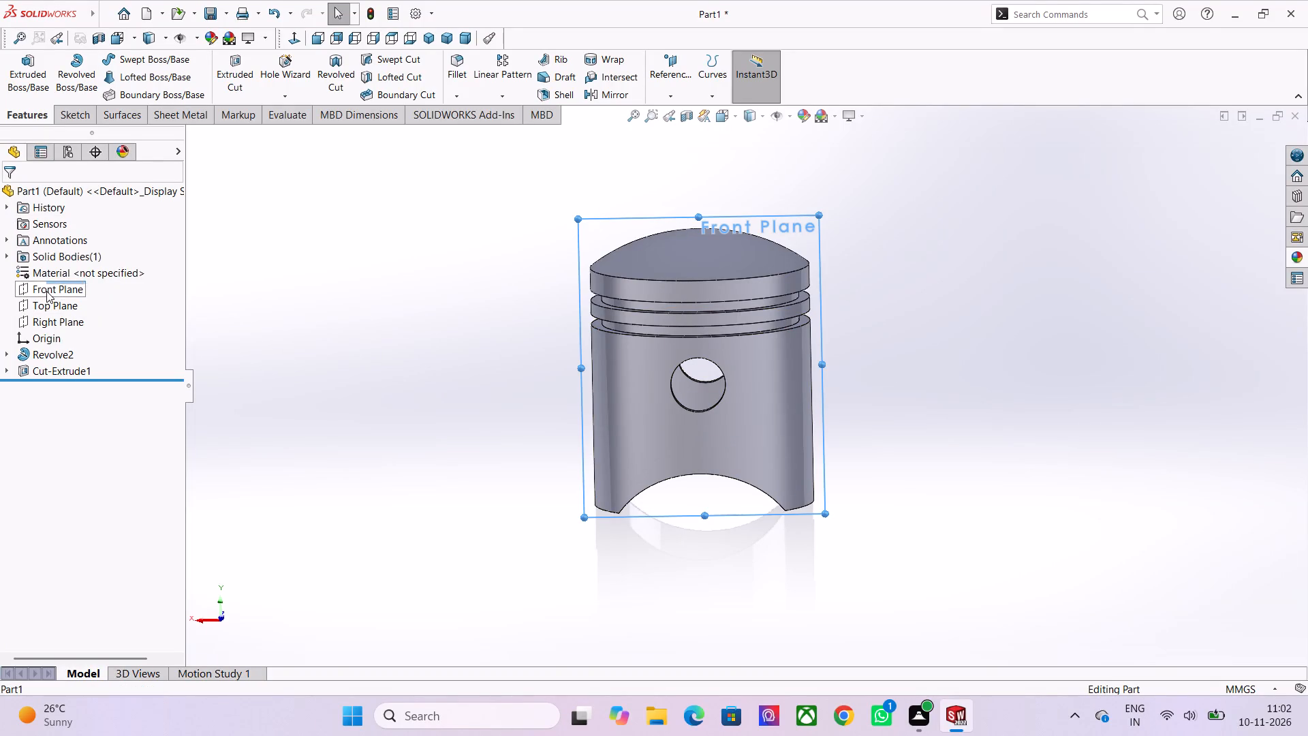
{"action": "left_click", "coordinate": [55, 276]}
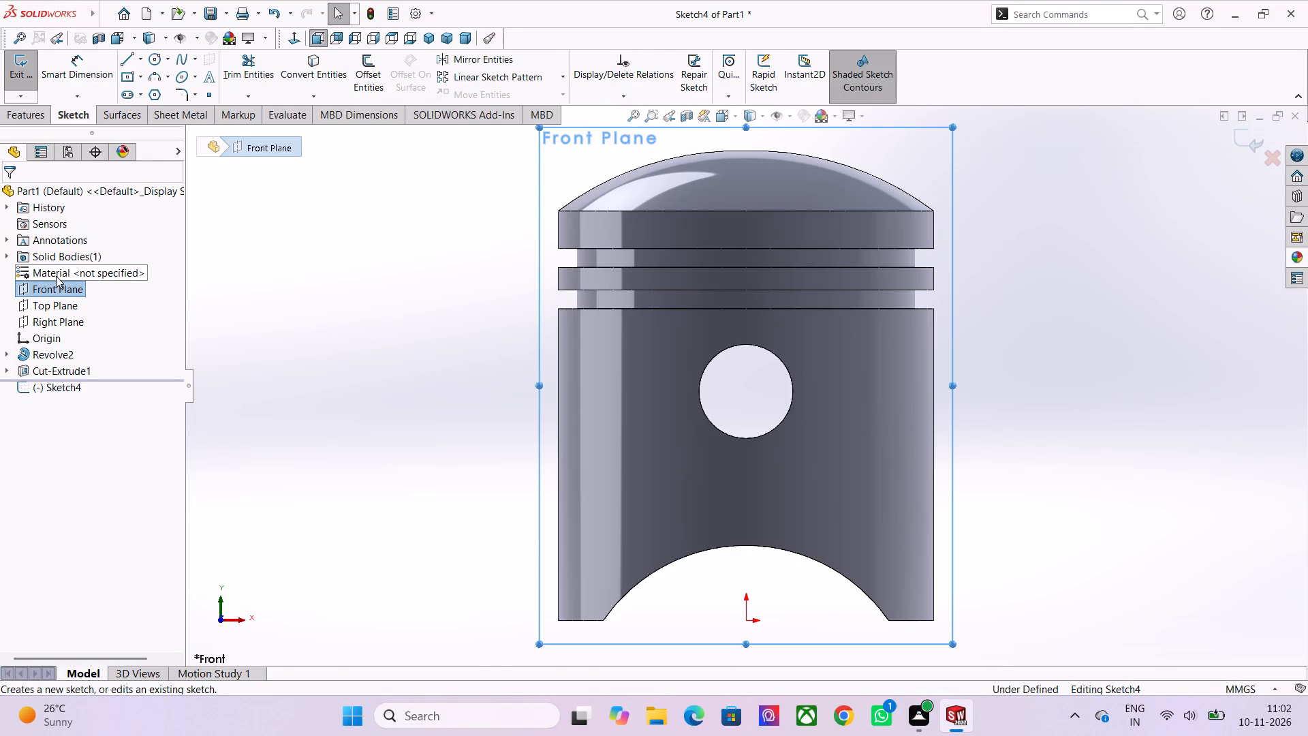
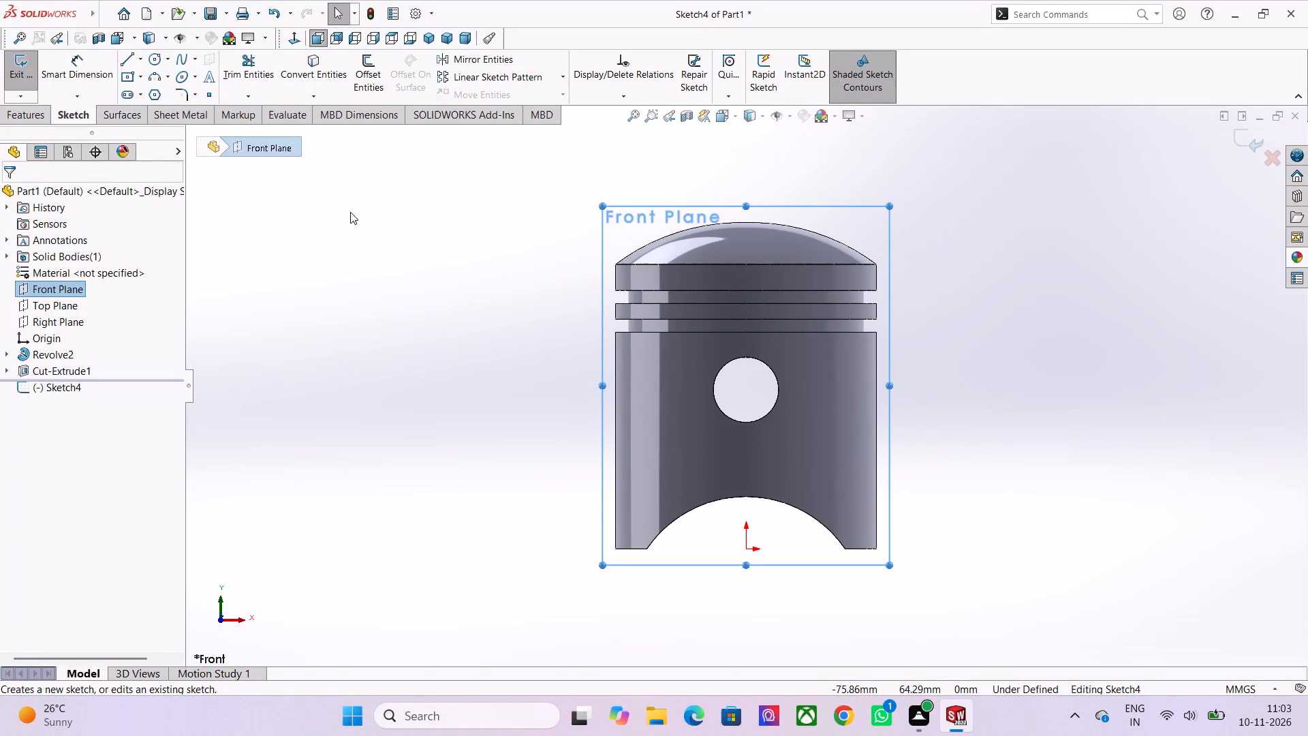
Start a center-point circle with the Circle tool in the new Front Plane sketch of the piston.
{"action": "left_click", "coordinate": [159, 58]}
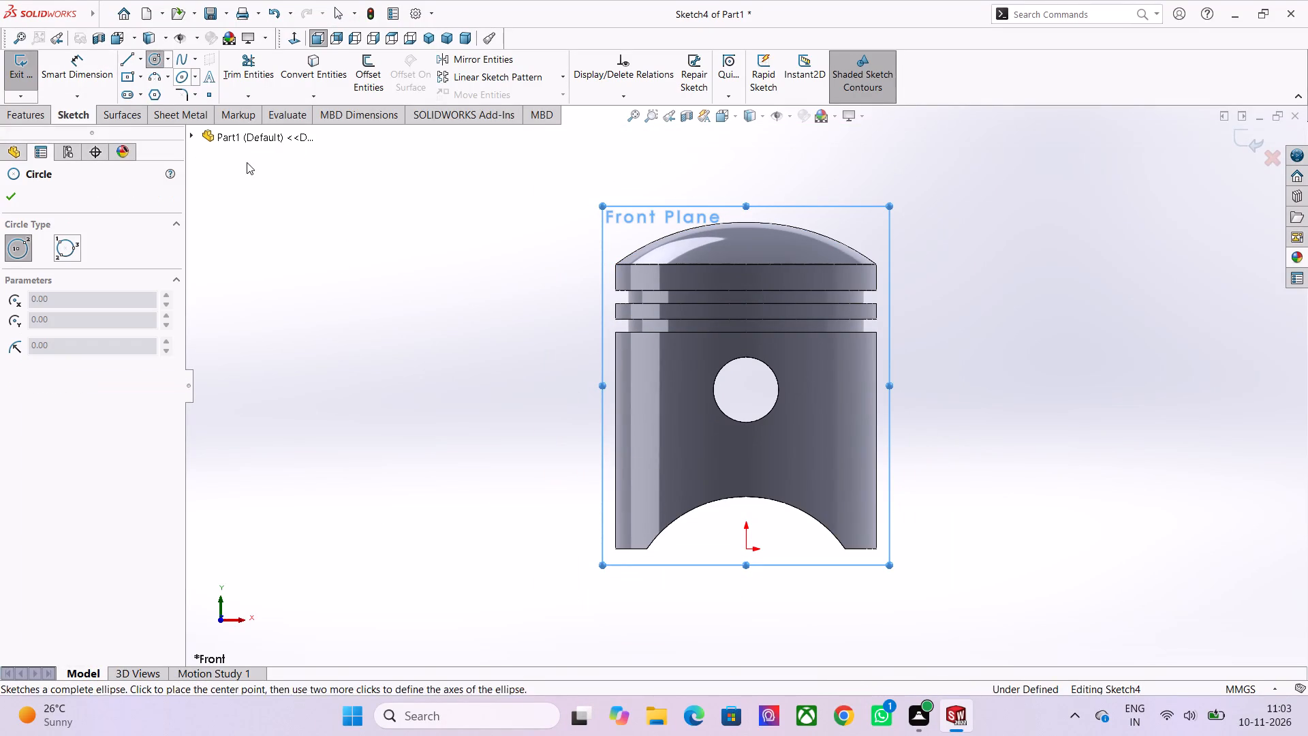
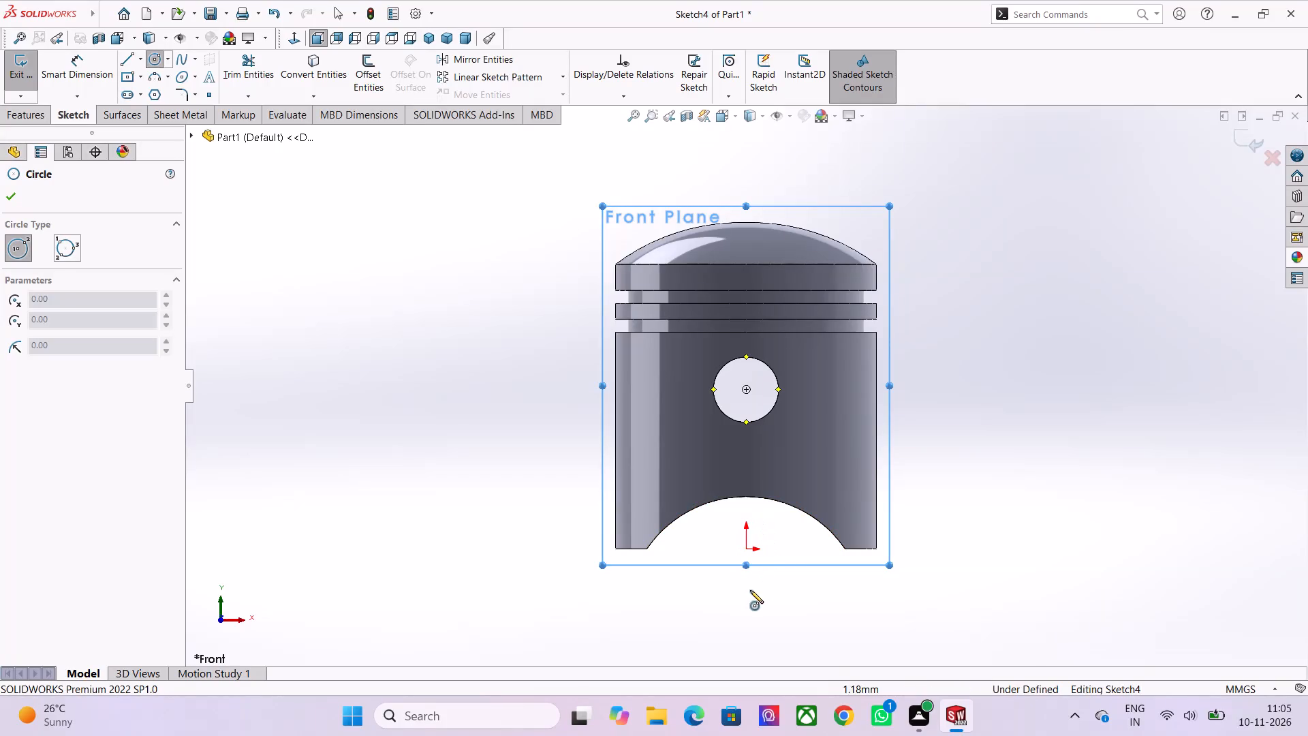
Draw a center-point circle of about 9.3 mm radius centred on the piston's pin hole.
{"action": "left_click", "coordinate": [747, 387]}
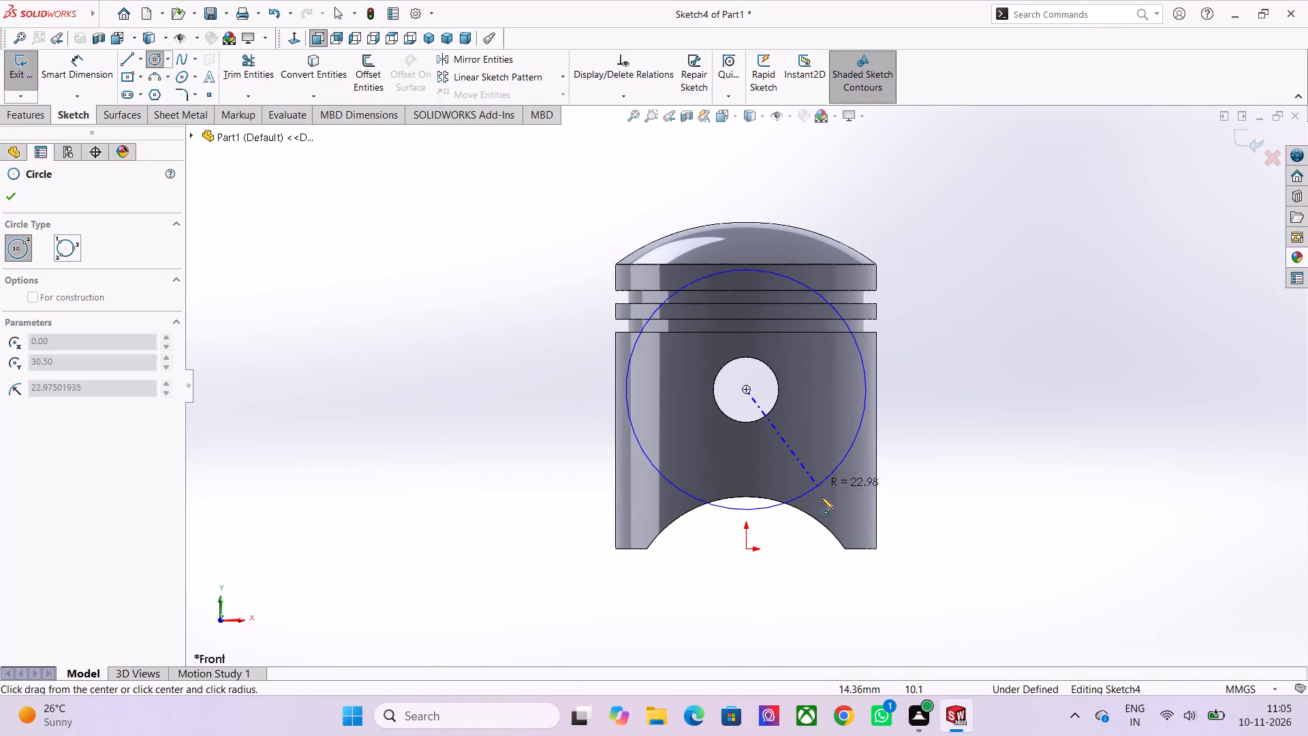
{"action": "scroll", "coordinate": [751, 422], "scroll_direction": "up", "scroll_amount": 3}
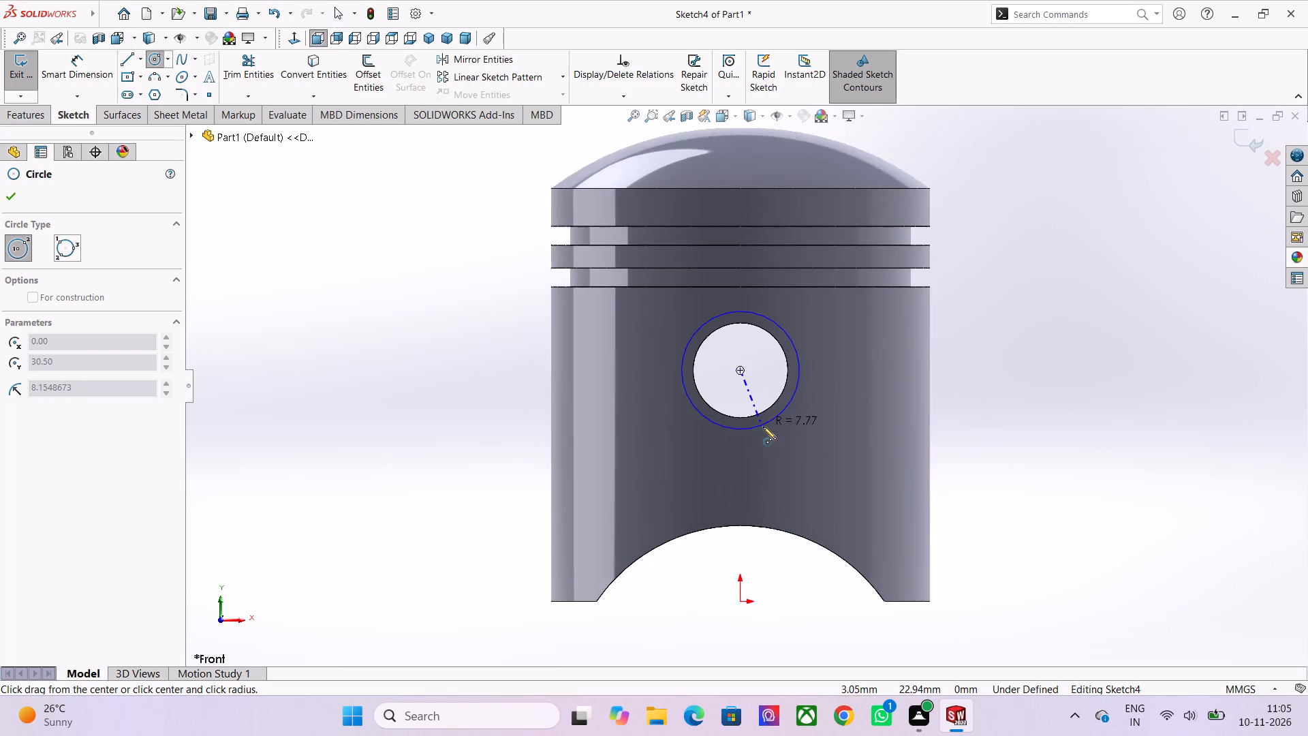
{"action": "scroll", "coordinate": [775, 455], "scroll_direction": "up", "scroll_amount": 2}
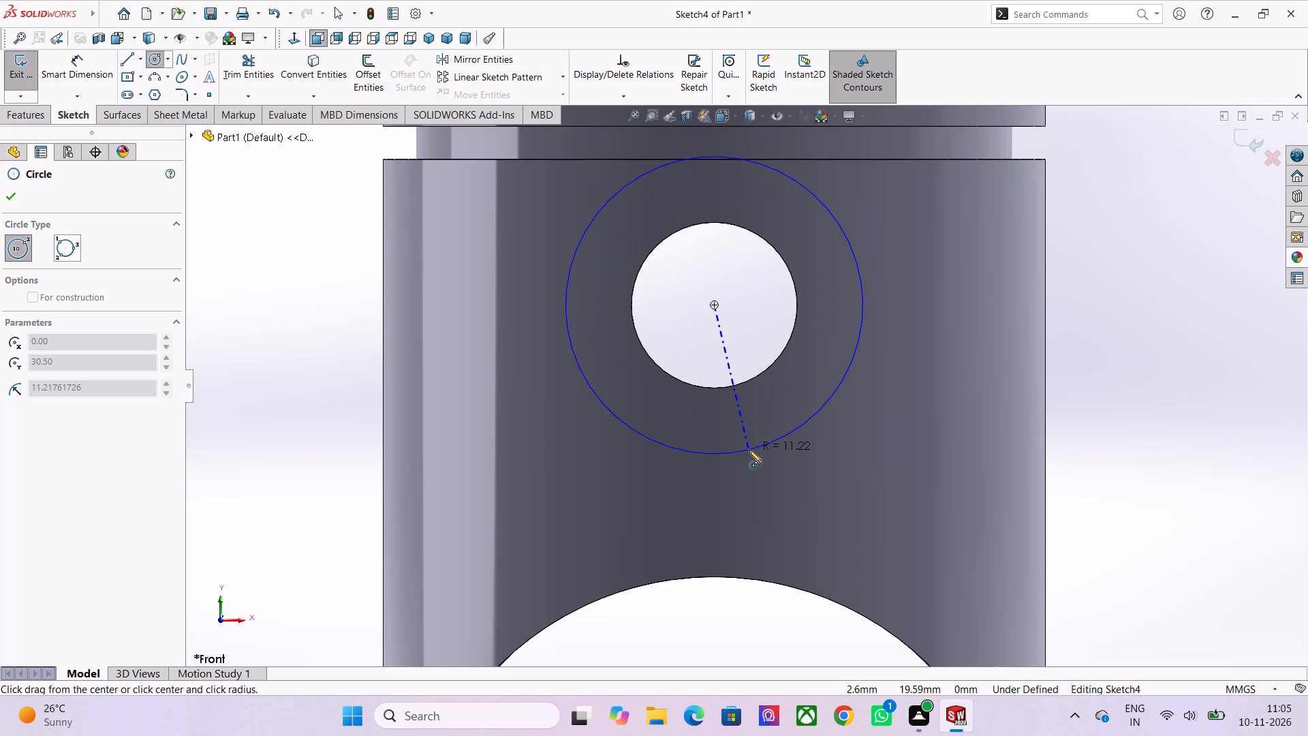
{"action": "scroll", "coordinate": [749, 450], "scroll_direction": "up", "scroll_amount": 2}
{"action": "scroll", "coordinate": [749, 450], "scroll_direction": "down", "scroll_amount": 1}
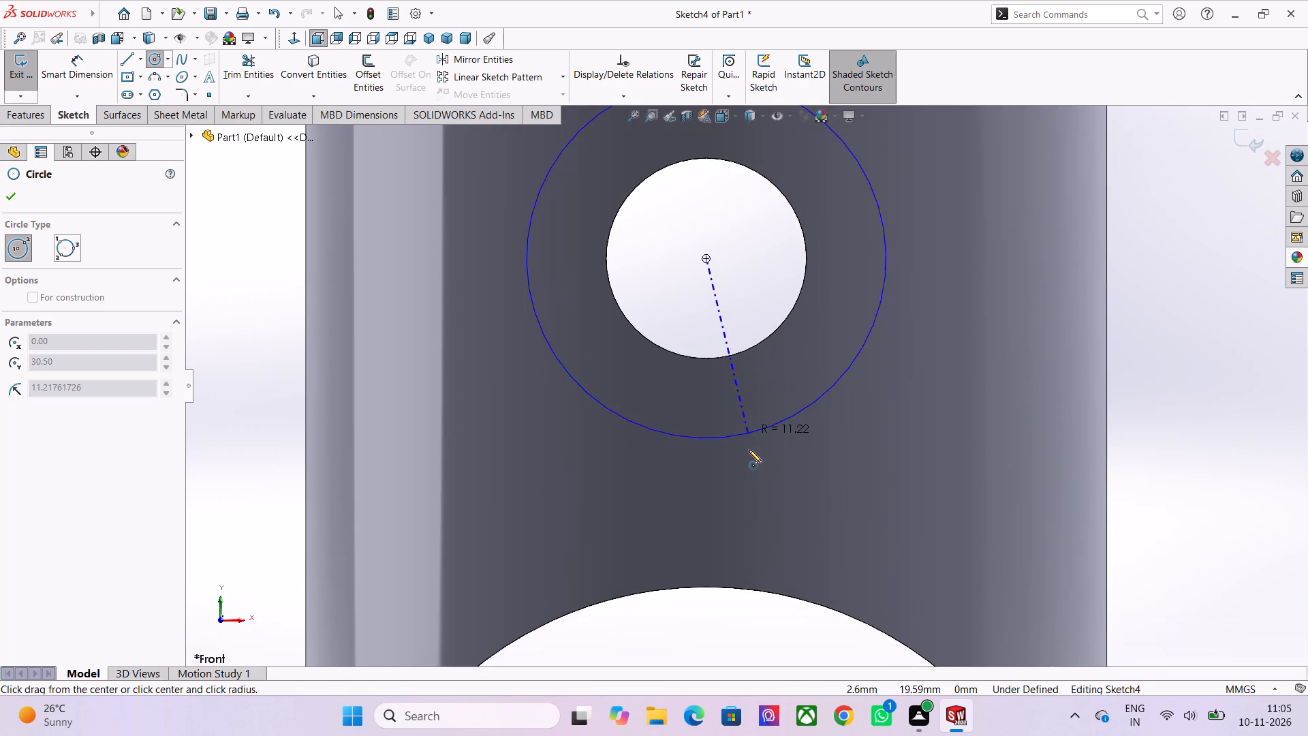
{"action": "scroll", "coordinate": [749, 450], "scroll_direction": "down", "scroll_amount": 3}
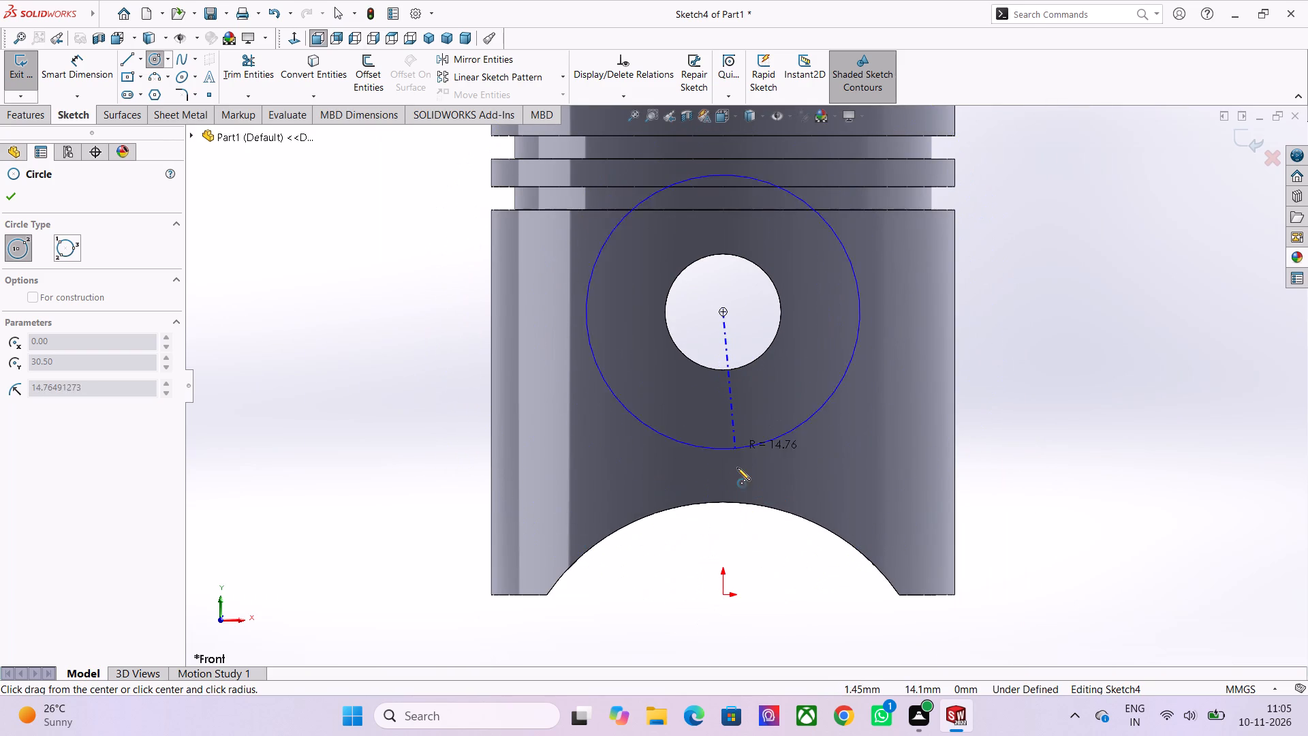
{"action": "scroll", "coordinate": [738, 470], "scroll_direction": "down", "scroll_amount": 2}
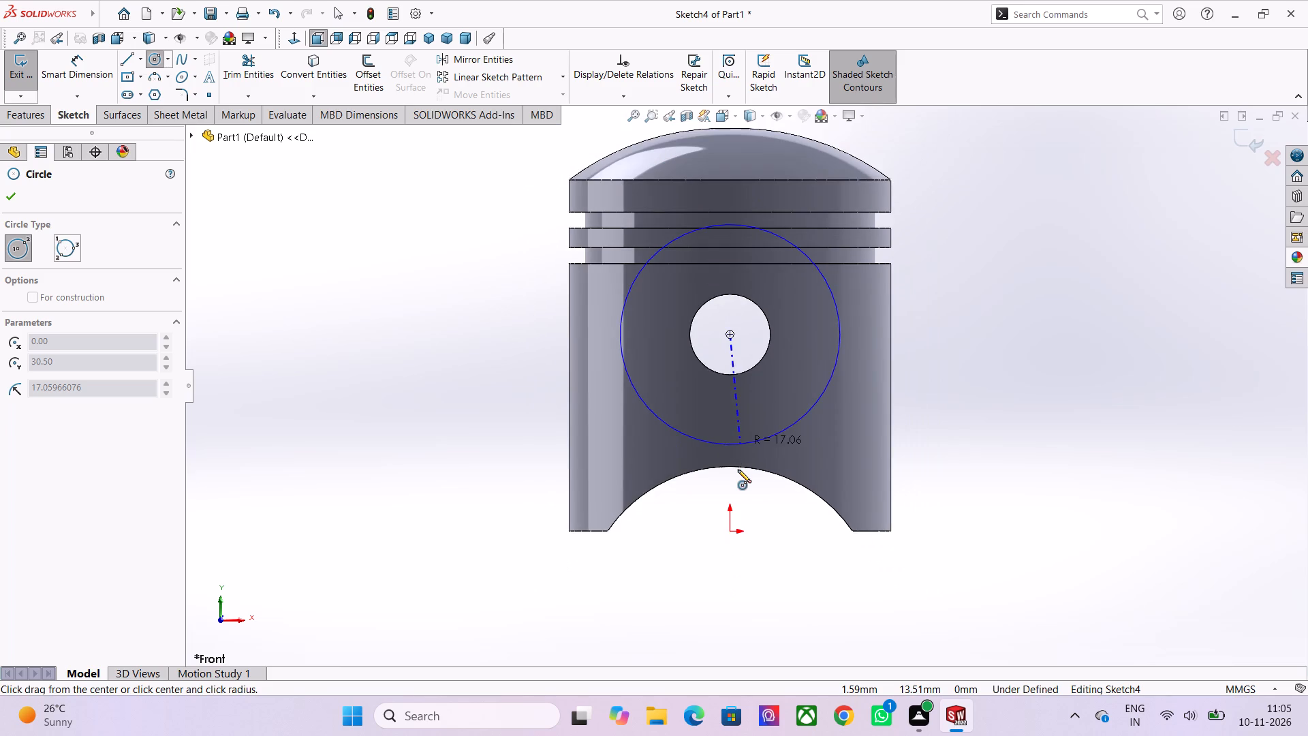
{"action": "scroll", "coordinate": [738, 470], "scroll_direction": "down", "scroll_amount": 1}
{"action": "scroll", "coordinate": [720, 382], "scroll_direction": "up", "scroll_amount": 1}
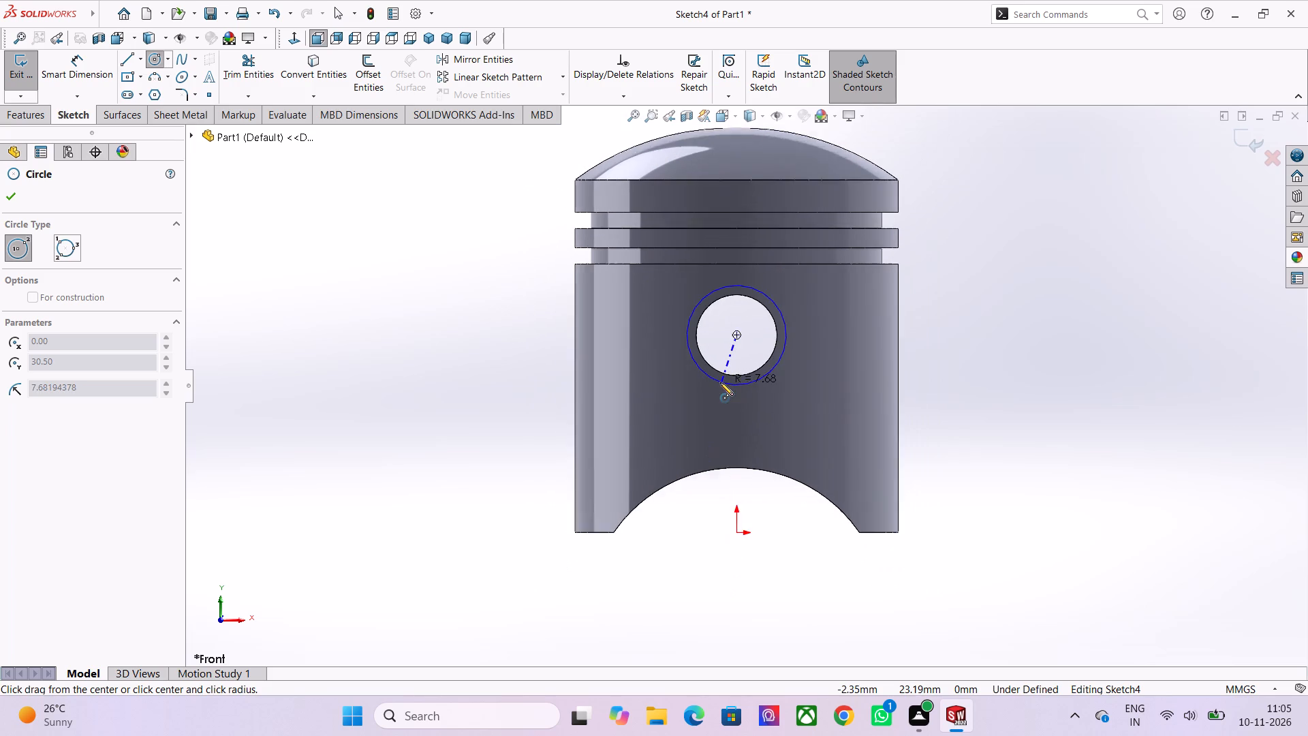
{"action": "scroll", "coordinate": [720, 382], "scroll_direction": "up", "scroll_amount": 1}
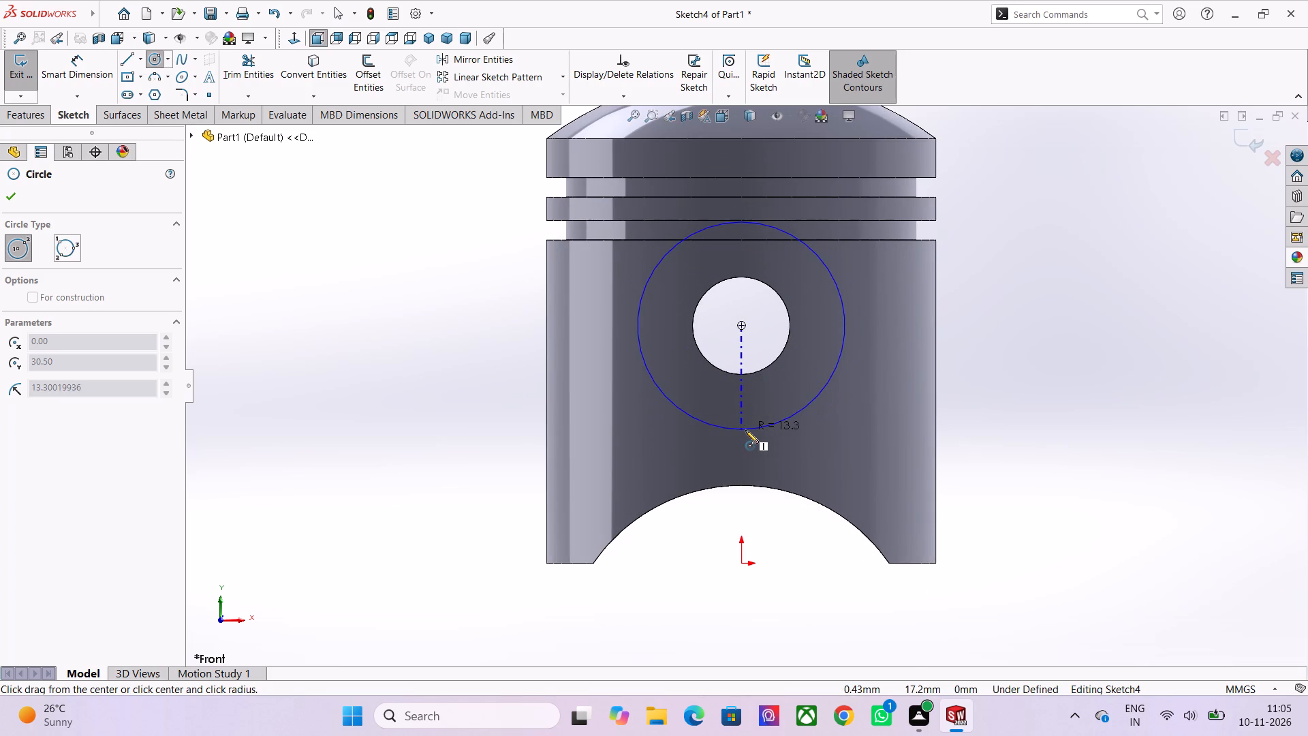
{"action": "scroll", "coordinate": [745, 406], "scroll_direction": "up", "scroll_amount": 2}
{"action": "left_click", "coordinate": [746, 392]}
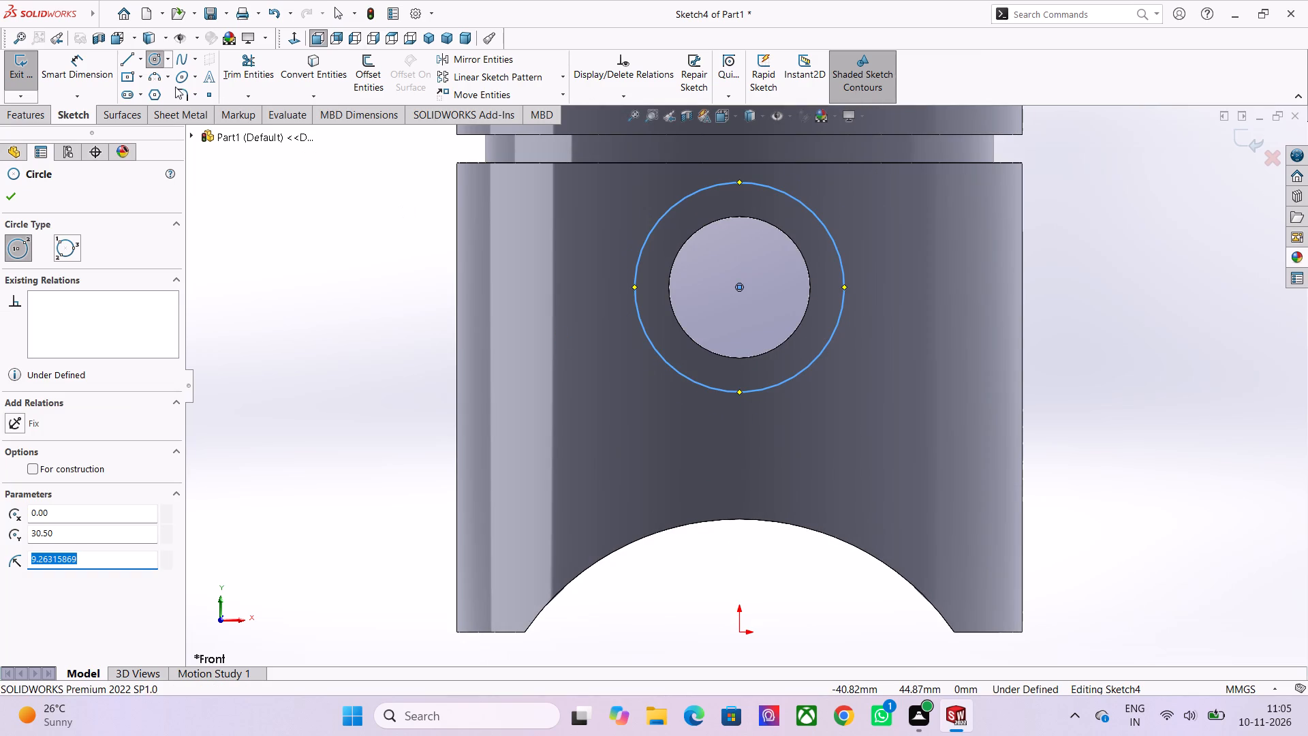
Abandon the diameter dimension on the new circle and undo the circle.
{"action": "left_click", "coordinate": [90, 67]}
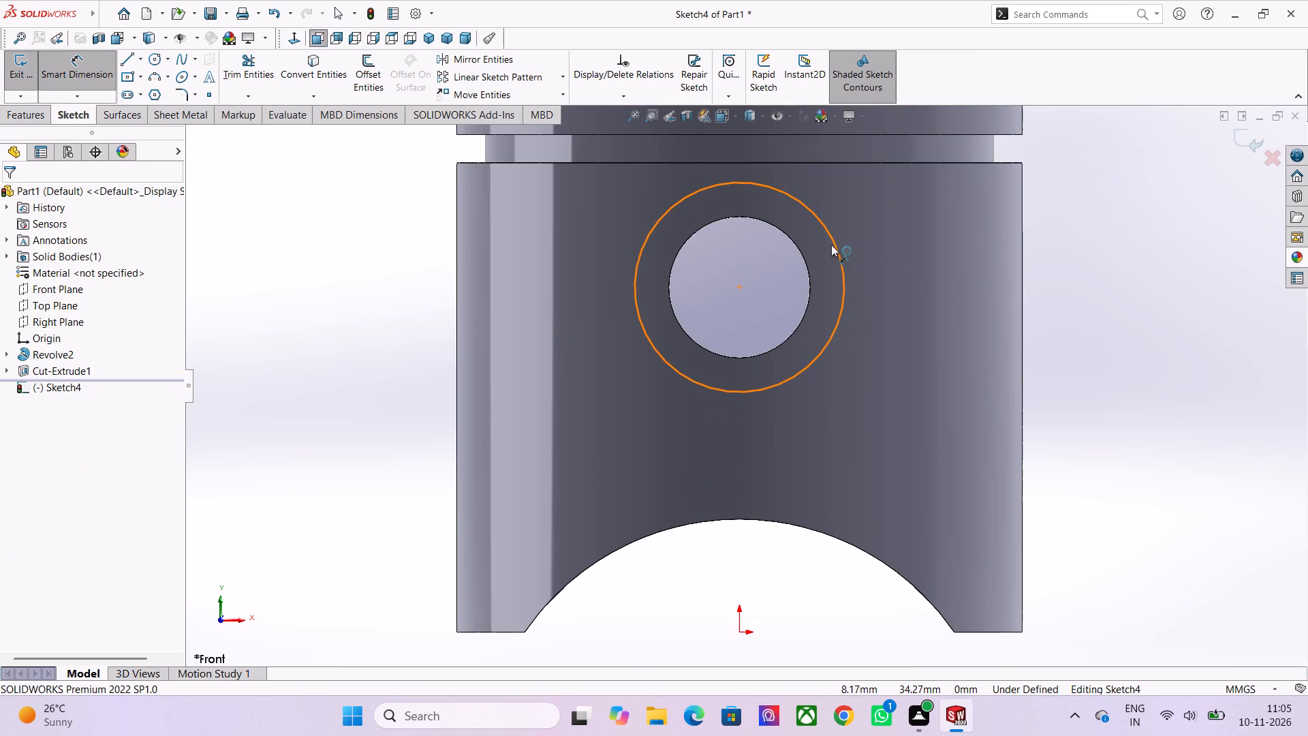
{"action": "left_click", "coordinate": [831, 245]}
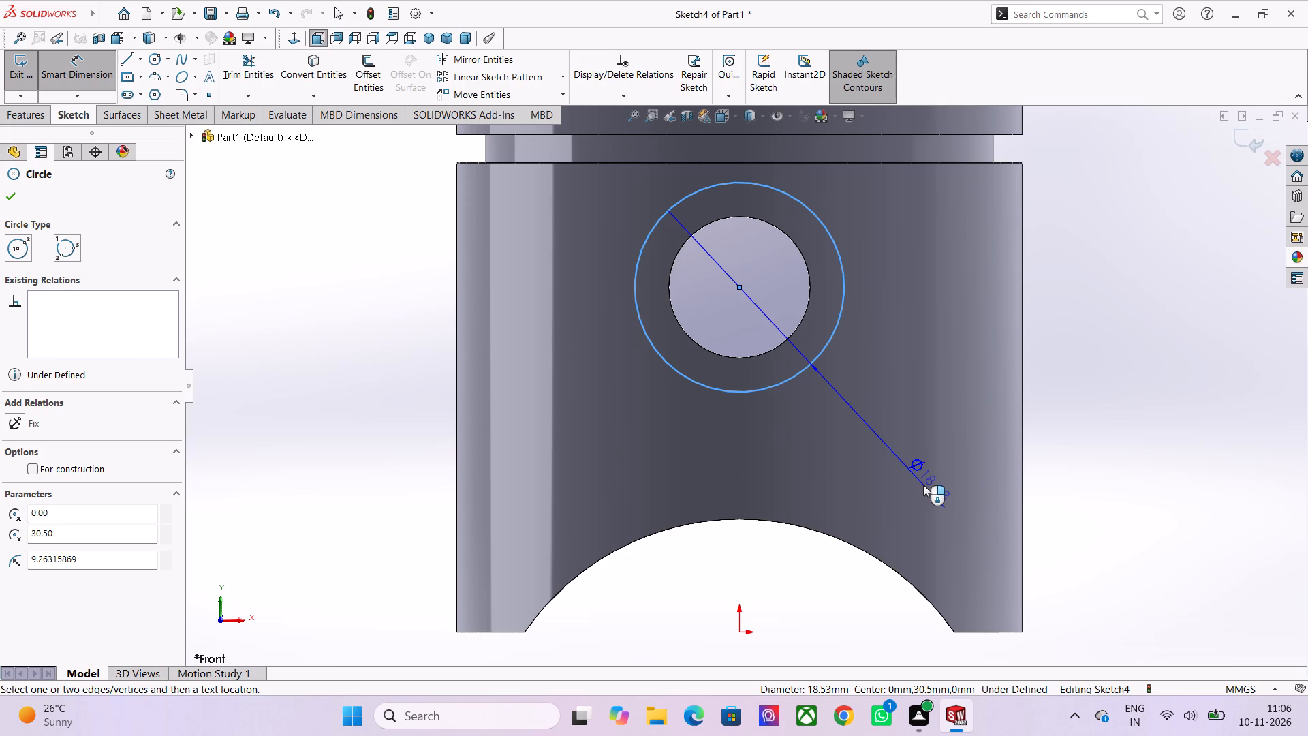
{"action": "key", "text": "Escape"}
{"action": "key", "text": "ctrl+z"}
Sketch a circle concentric with the pin hole and dimension its diameter to 14.5 mm.
{"action": "scroll", "coordinate": [882, 484], "scroll_direction": "down", "scroll_amount": 2}
{"action": "left_click", "coordinate": [156, 55]}
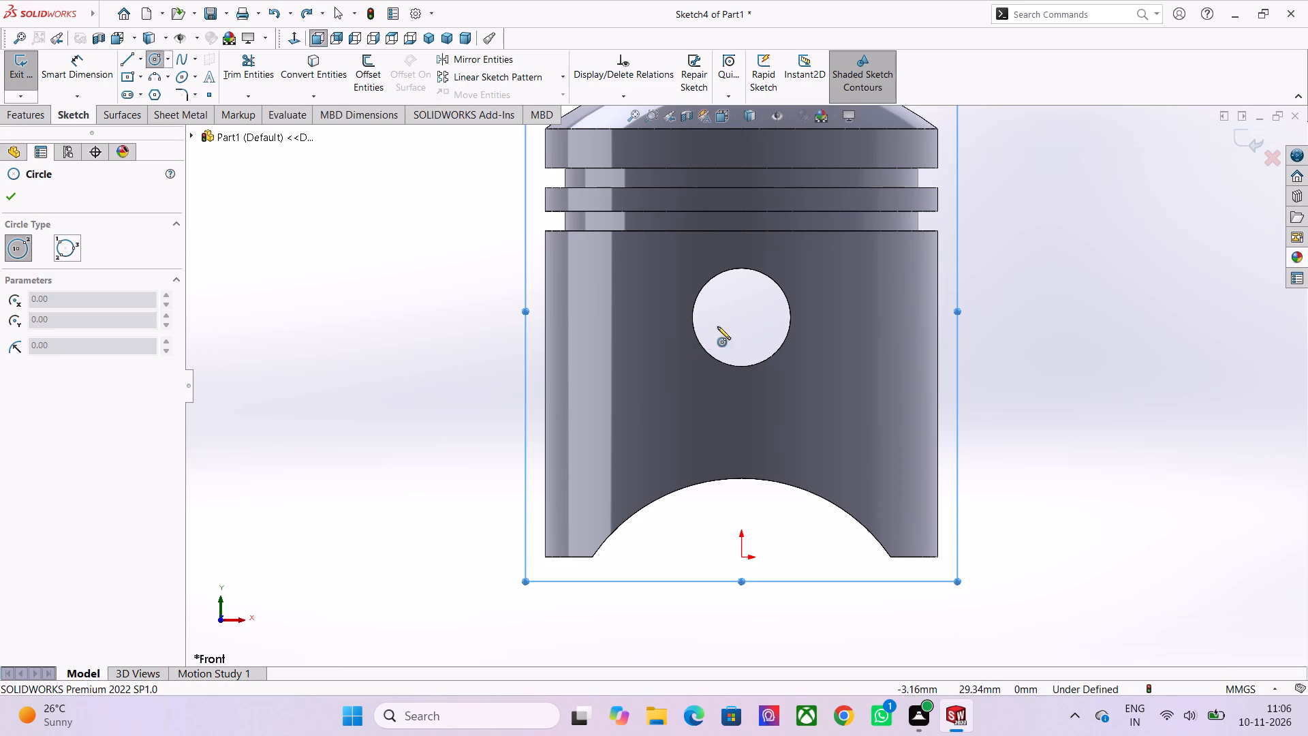
{"action": "left_click", "coordinate": [741, 318]}
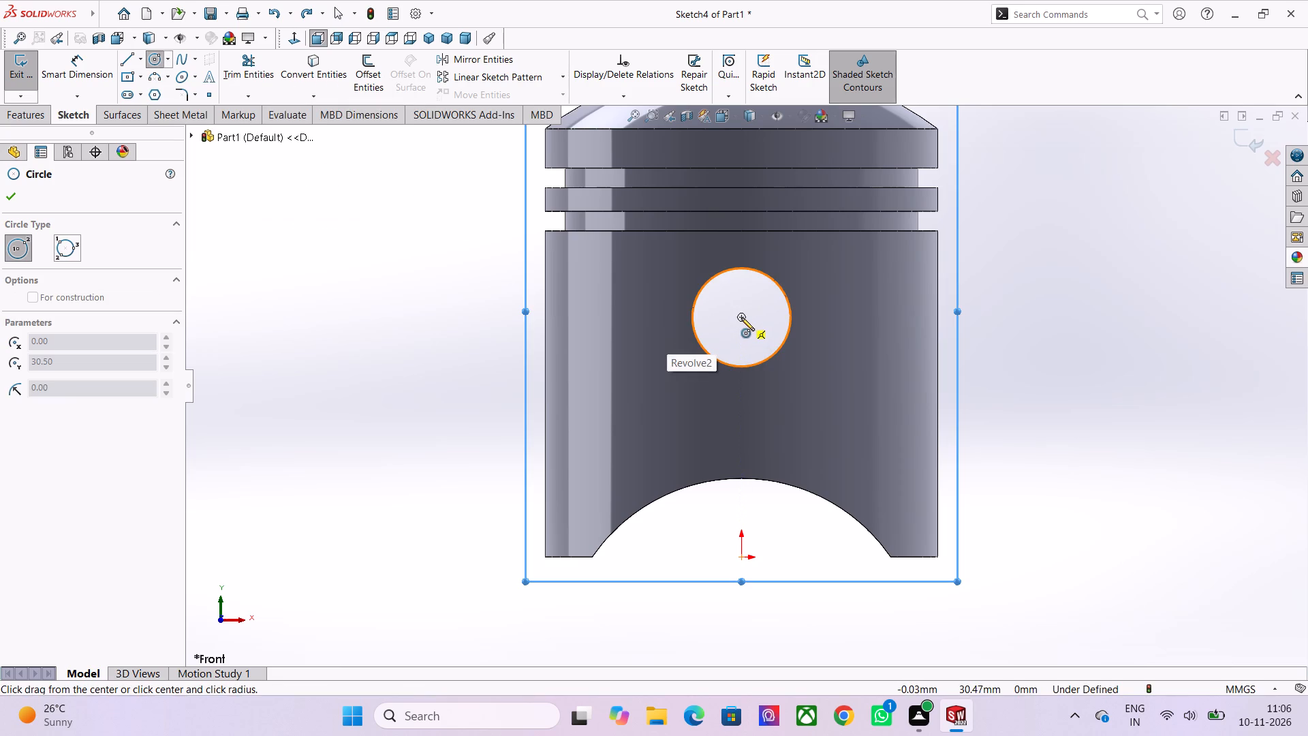
{"action": "left_click", "coordinate": [777, 378]}
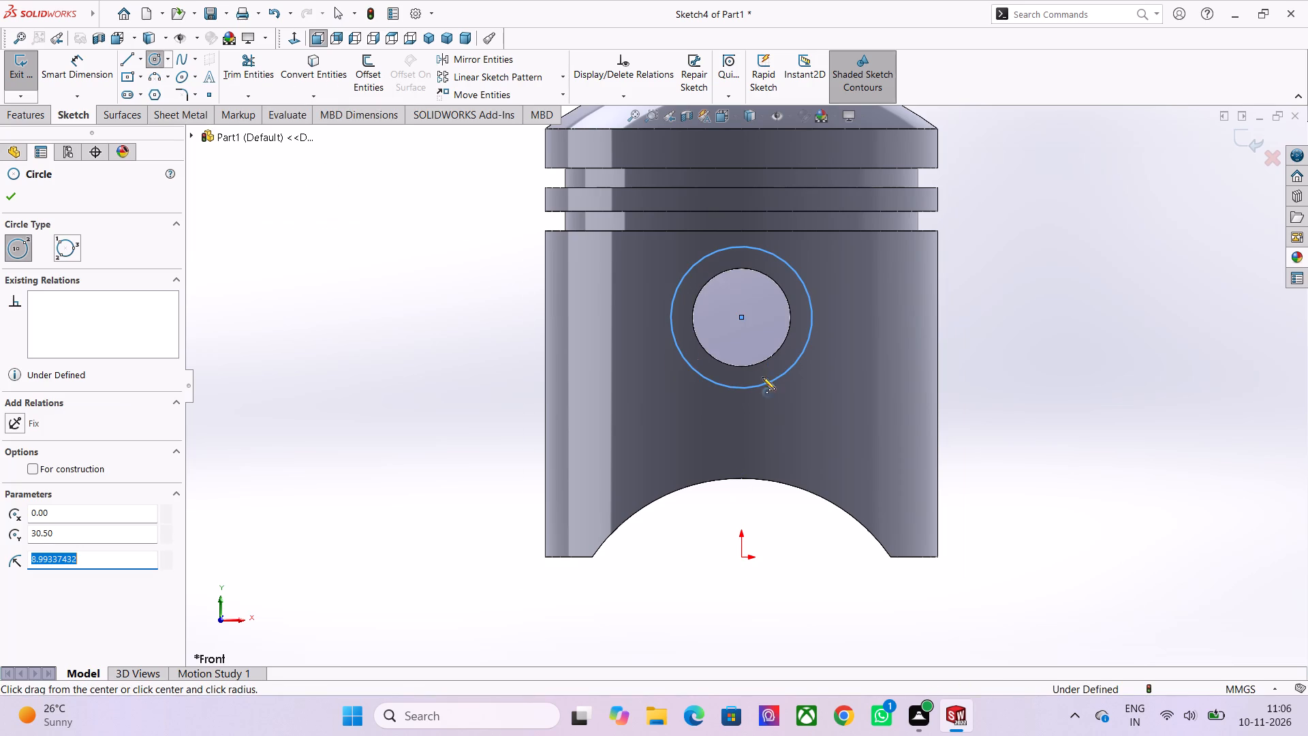
{"action": "left_click", "coordinate": [99, 62]}
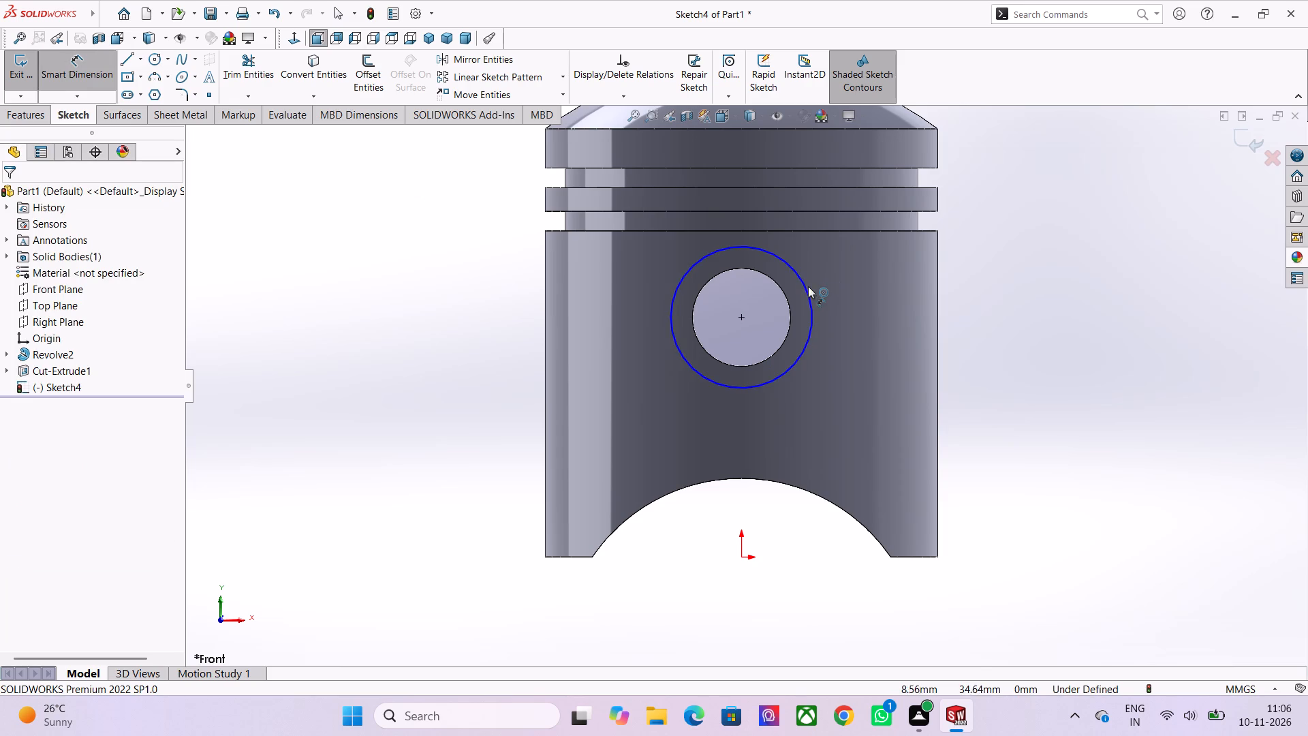
{"action": "left_click", "coordinate": [805, 288]}
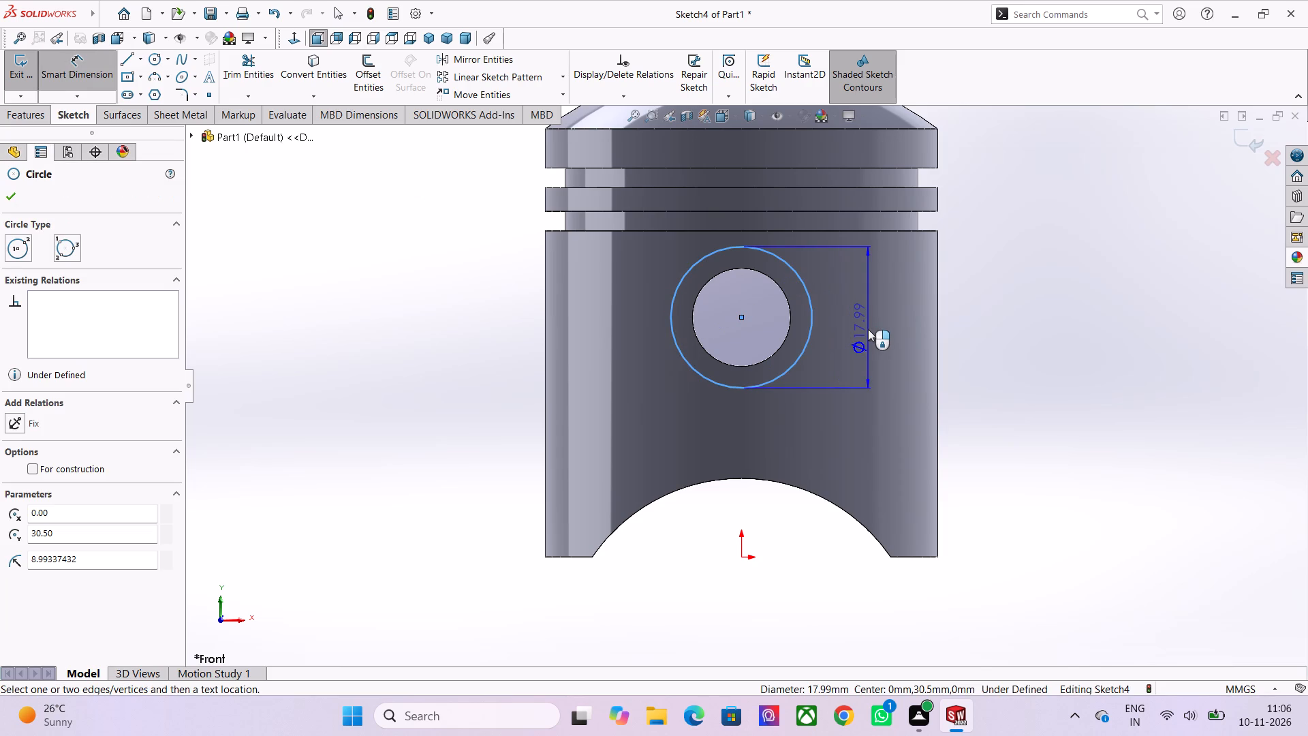
{"action": "left_click", "coordinate": [868, 329]}
{"action": "type", "text": "14.5"}
{"action": "key", "text": "Return"}
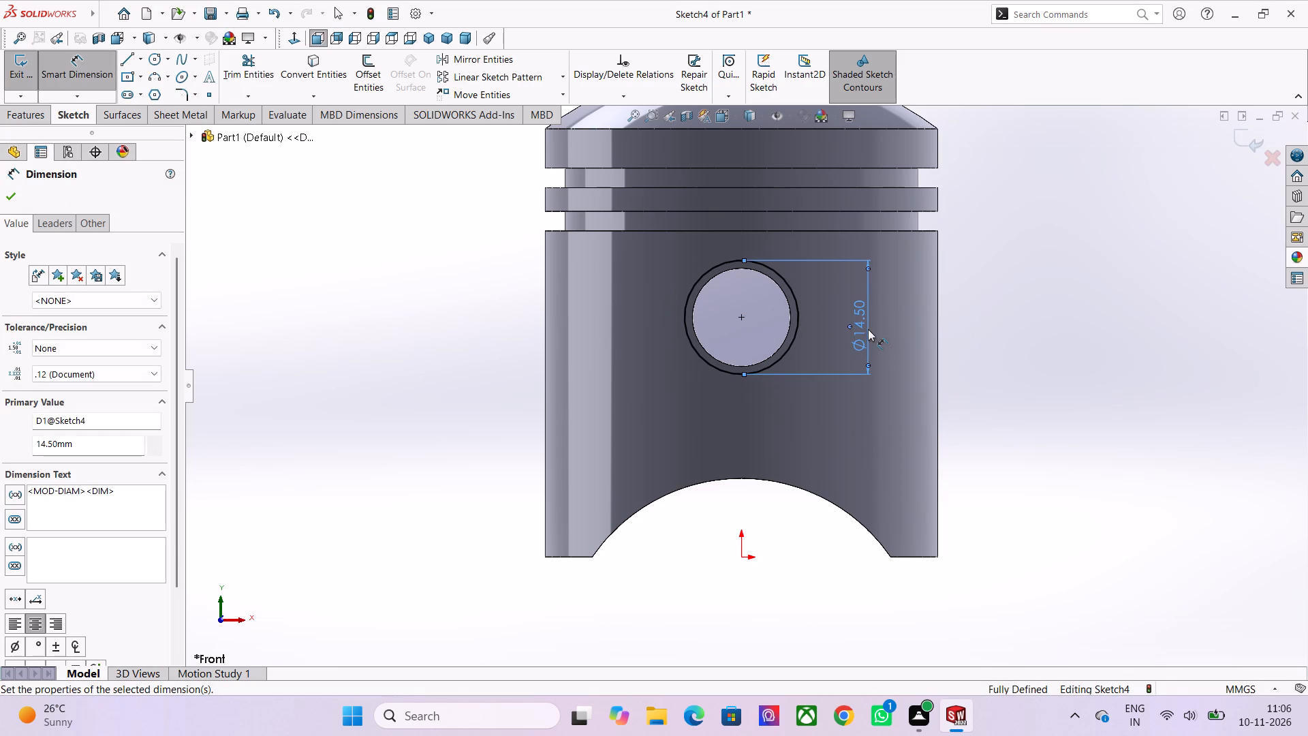
Add a concentric inner circle of 6.25 mm radius matching the pin hole's edge, and exit the sketch.
{"action": "left_click", "coordinate": [741, 318]}
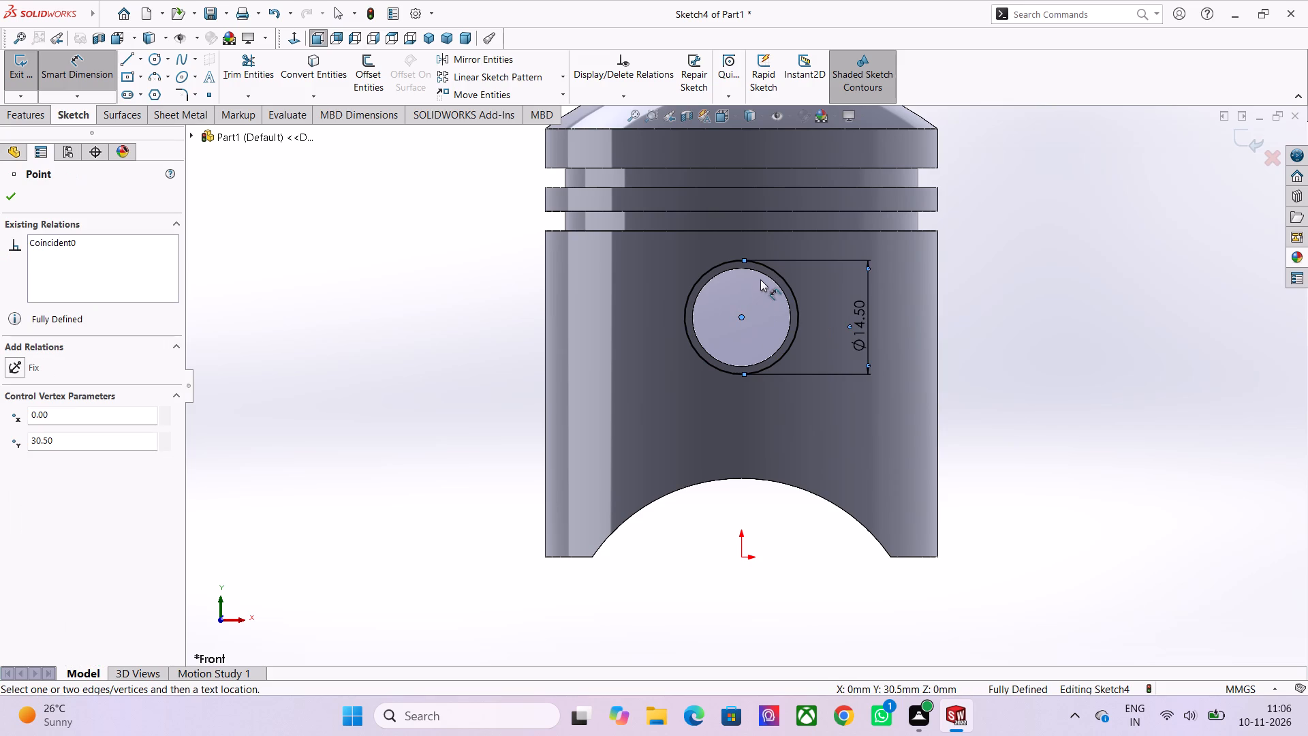
{"action": "left_click", "coordinate": [156, 57]}
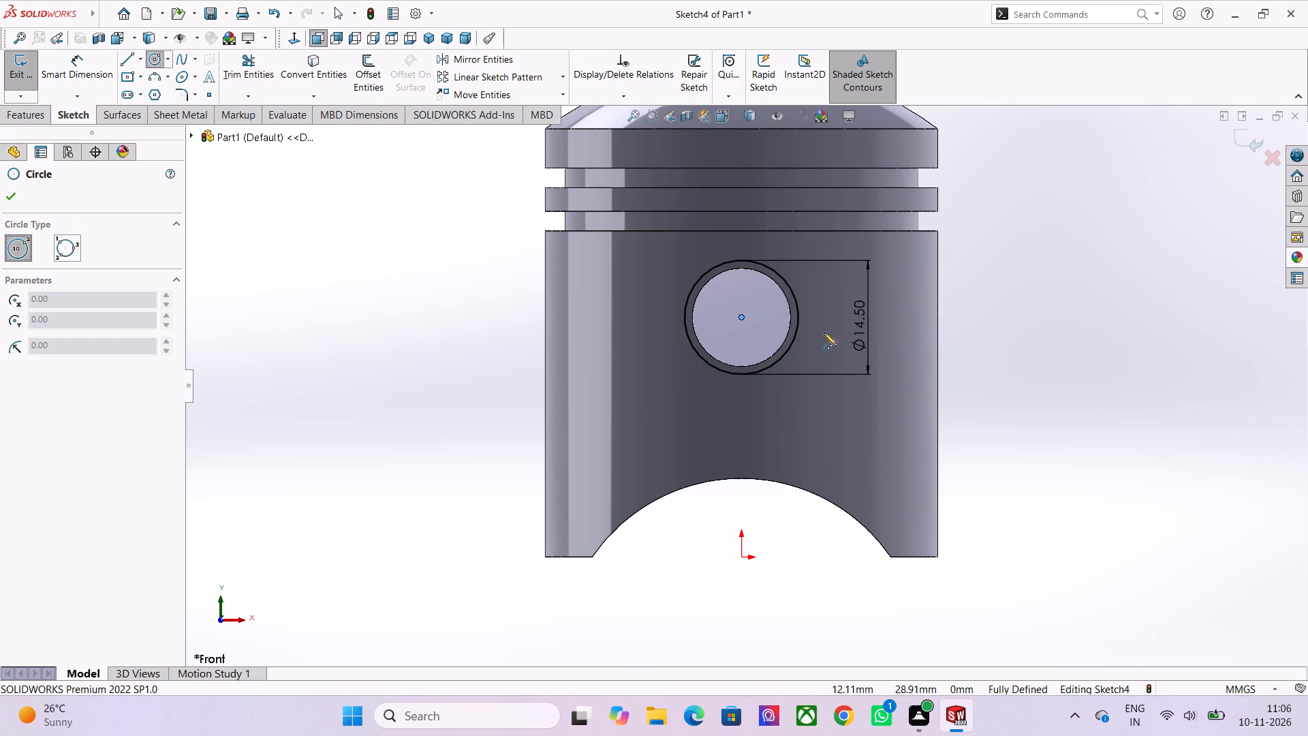
{"action": "left_click", "coordinate": [740, 318]}
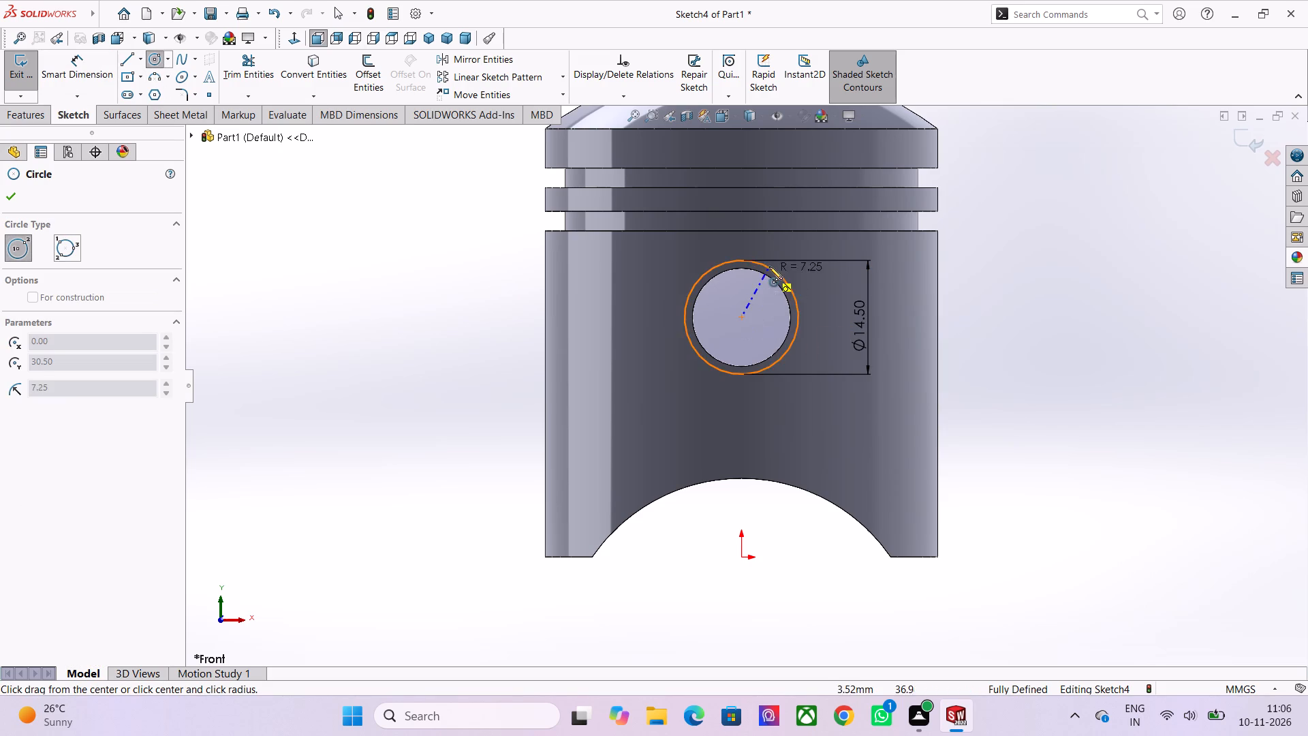
{"action": "left_click", "coordinate": [778, 284]}
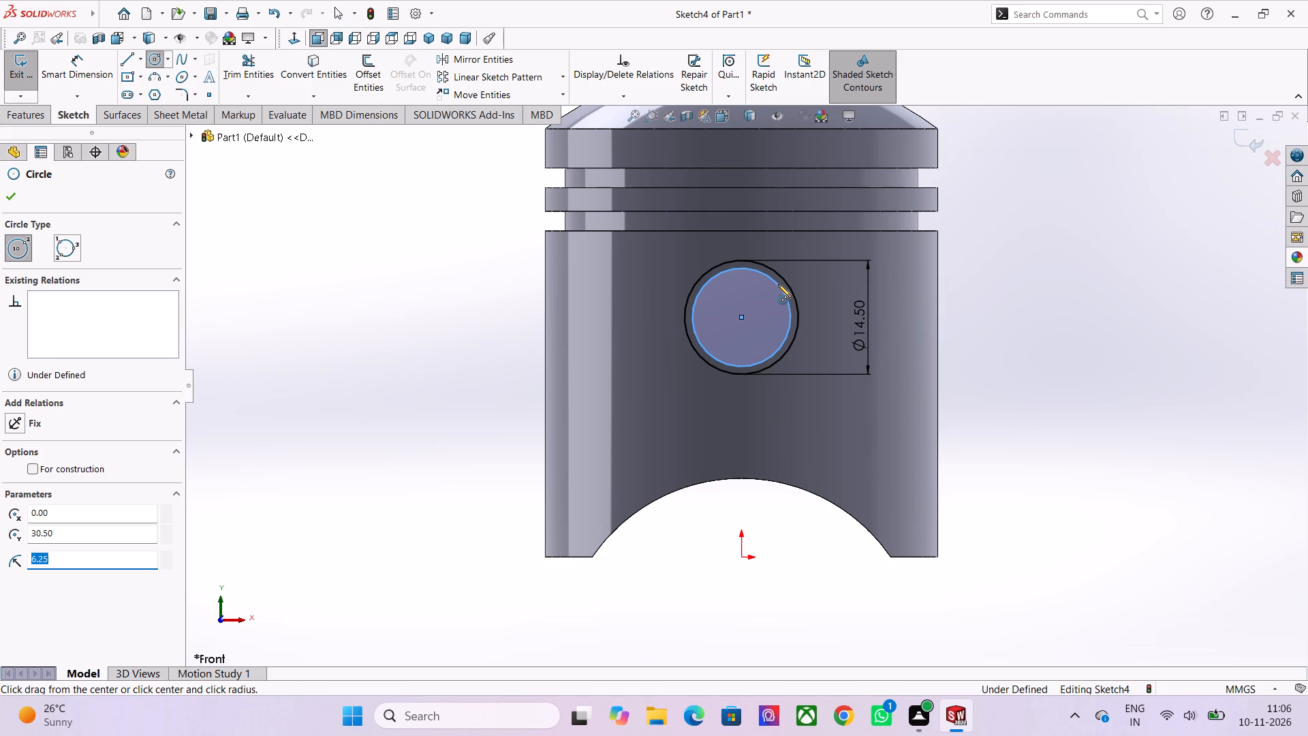
{"action": "key", "text": "Escape"}
{"action": "left_click", "coordinate": [431, 40]}
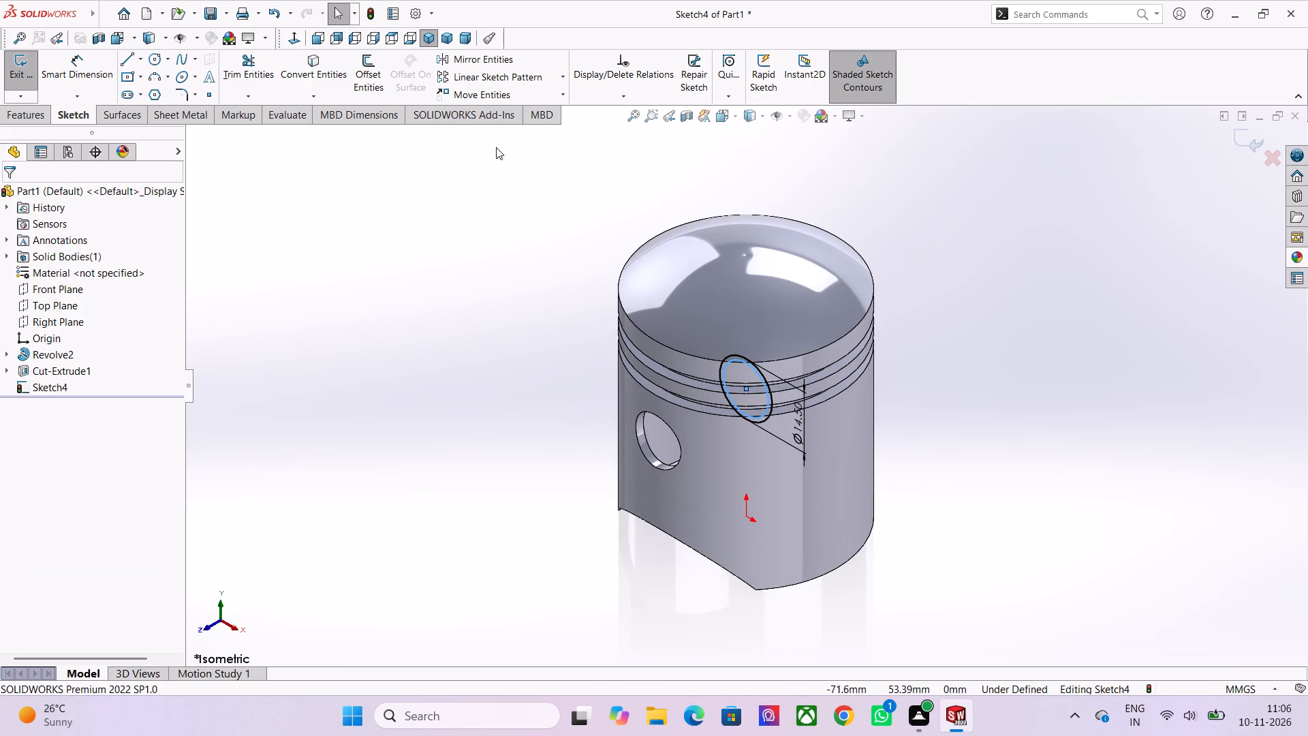
{"action": "left_click", "coordinate": [22, 63]}
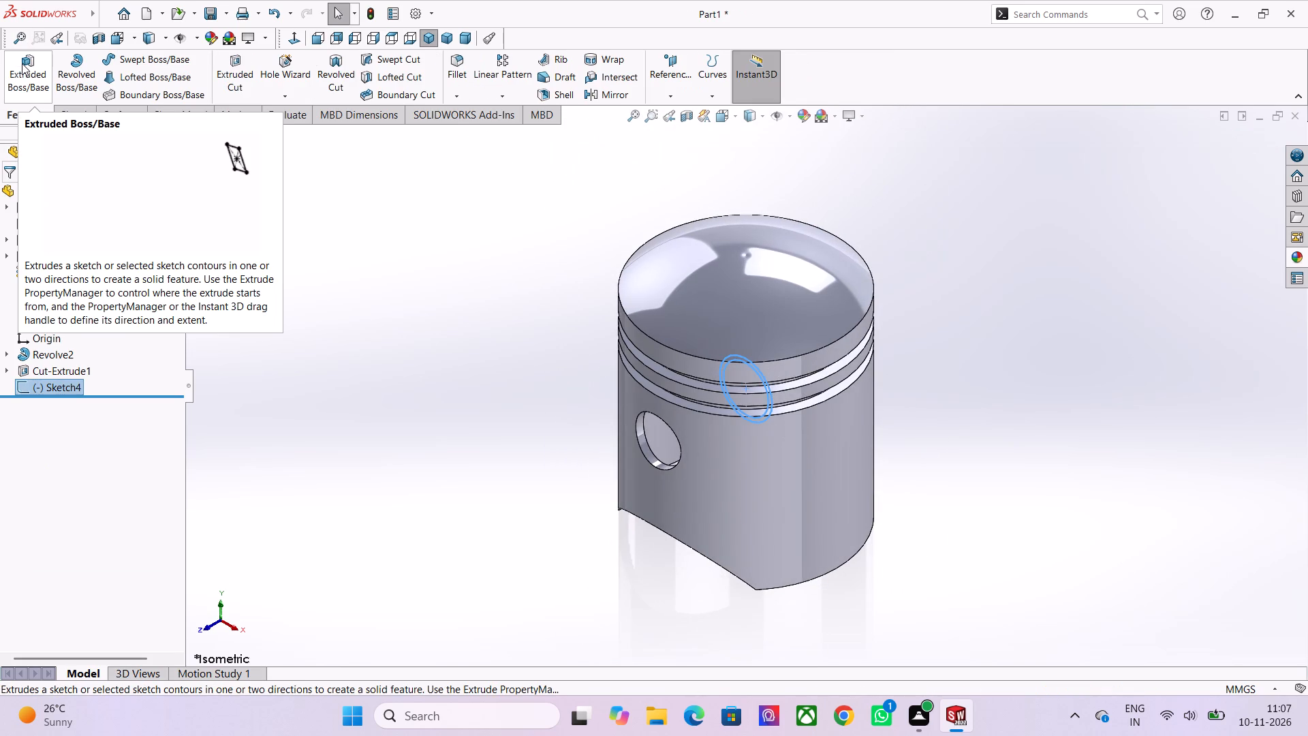
Start an Extruded Boss/Base from the two-circle sketch, beginning at a 12 mm offset from the sketch plane.
{"action": "left_click", "coordinate": [35, 77]}
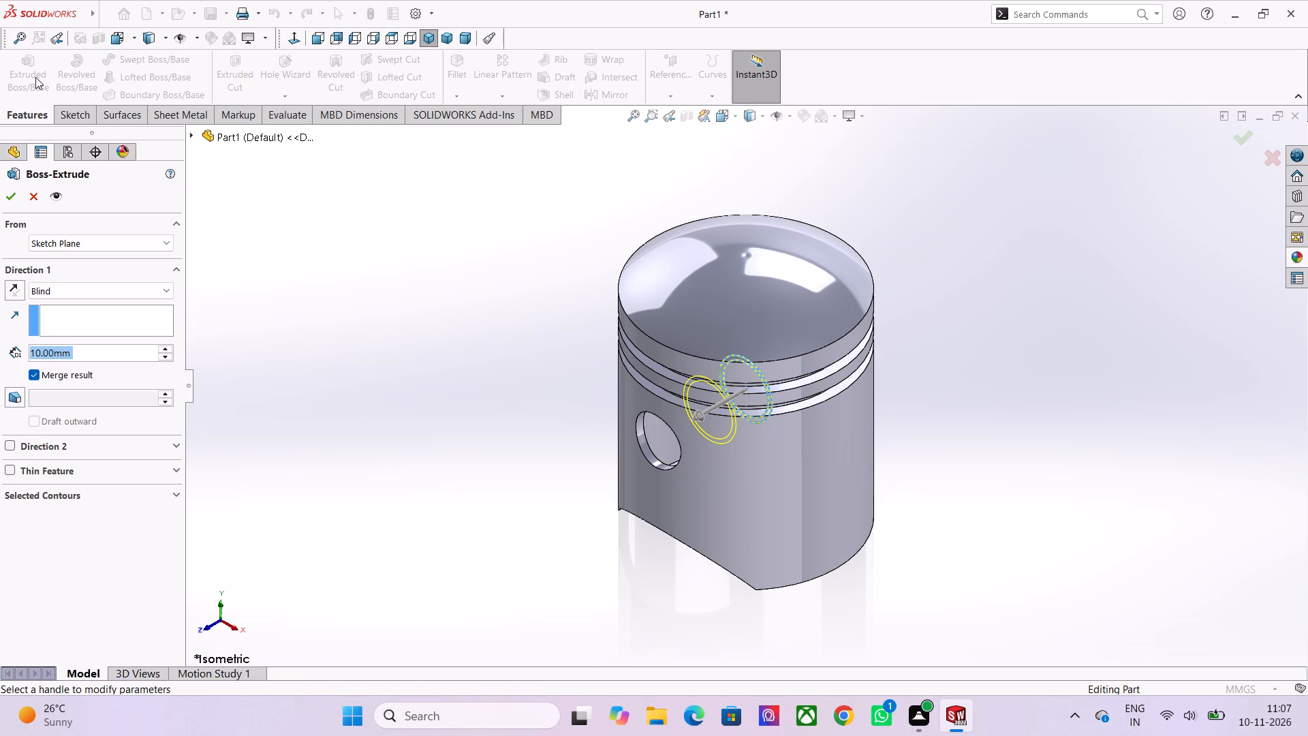
{"action": "left_click", "coordinate": [119, 239]}
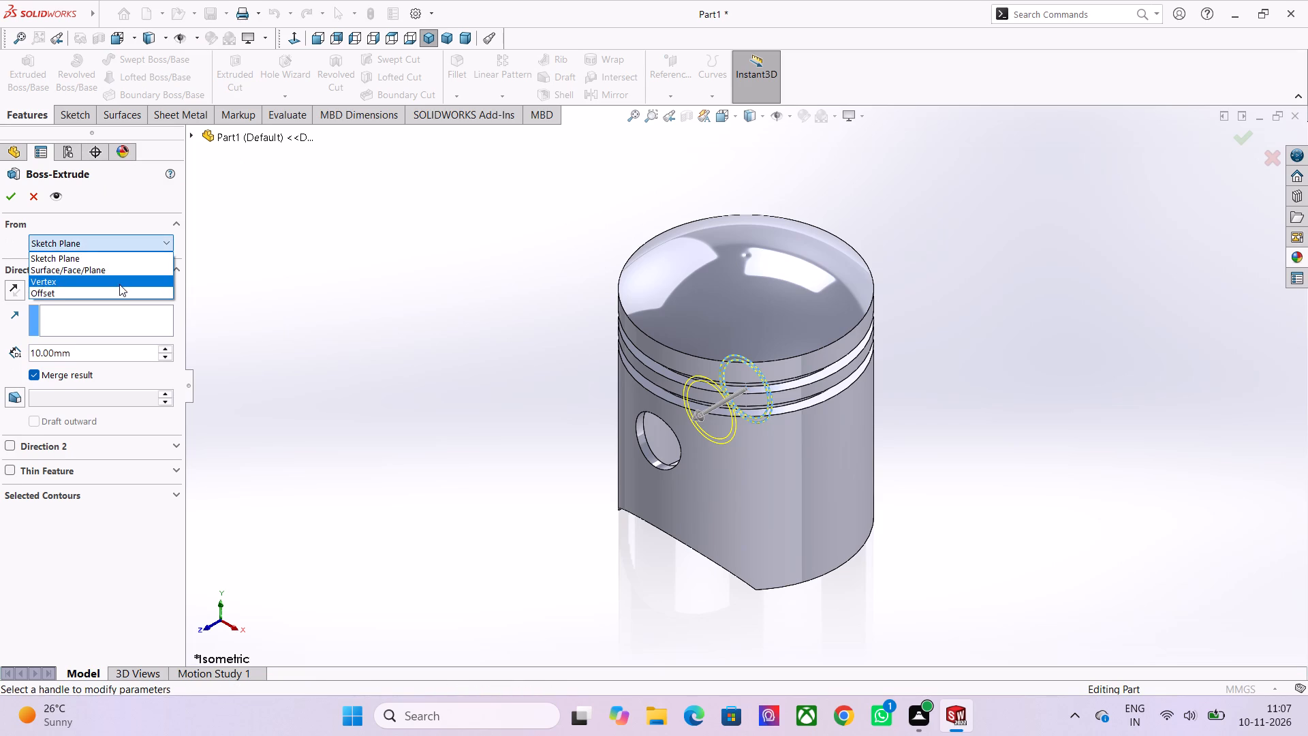
{"action": "left_click", "coordinate": [119, 284]}
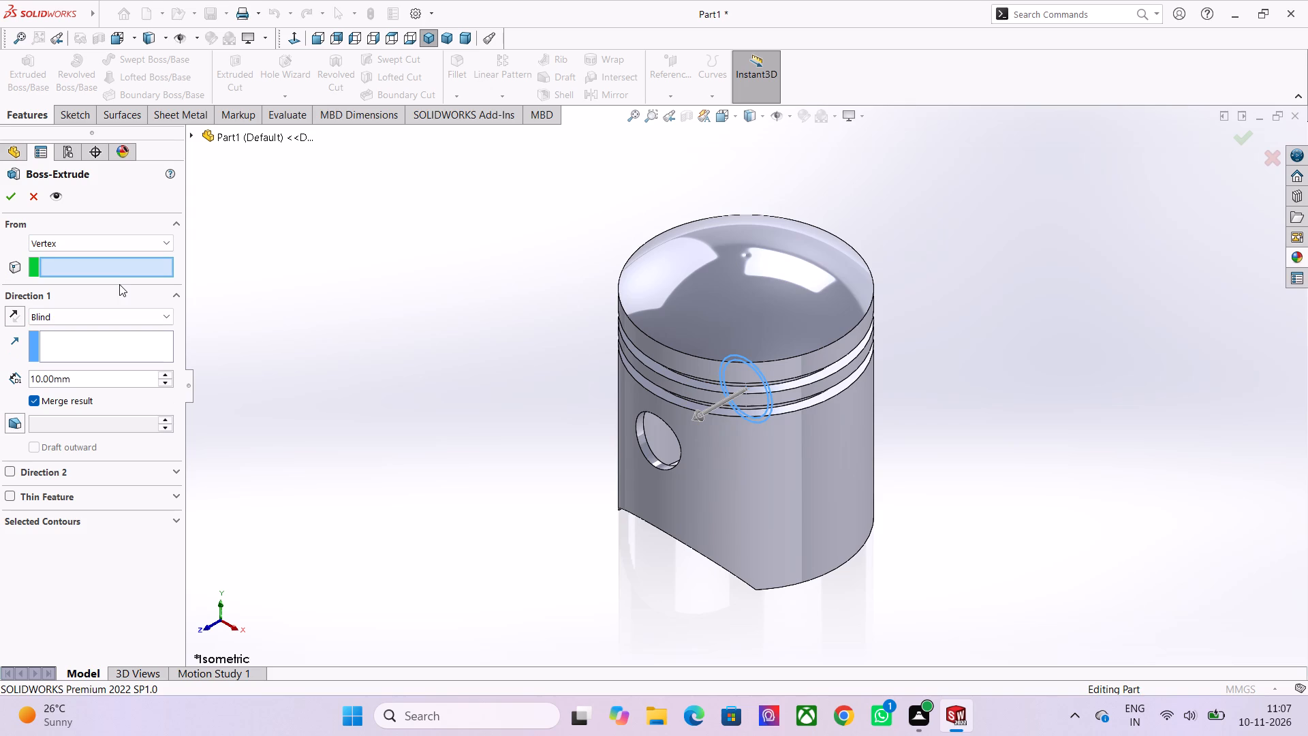
{"action": "left_click", "coordinate": [68, 246]}
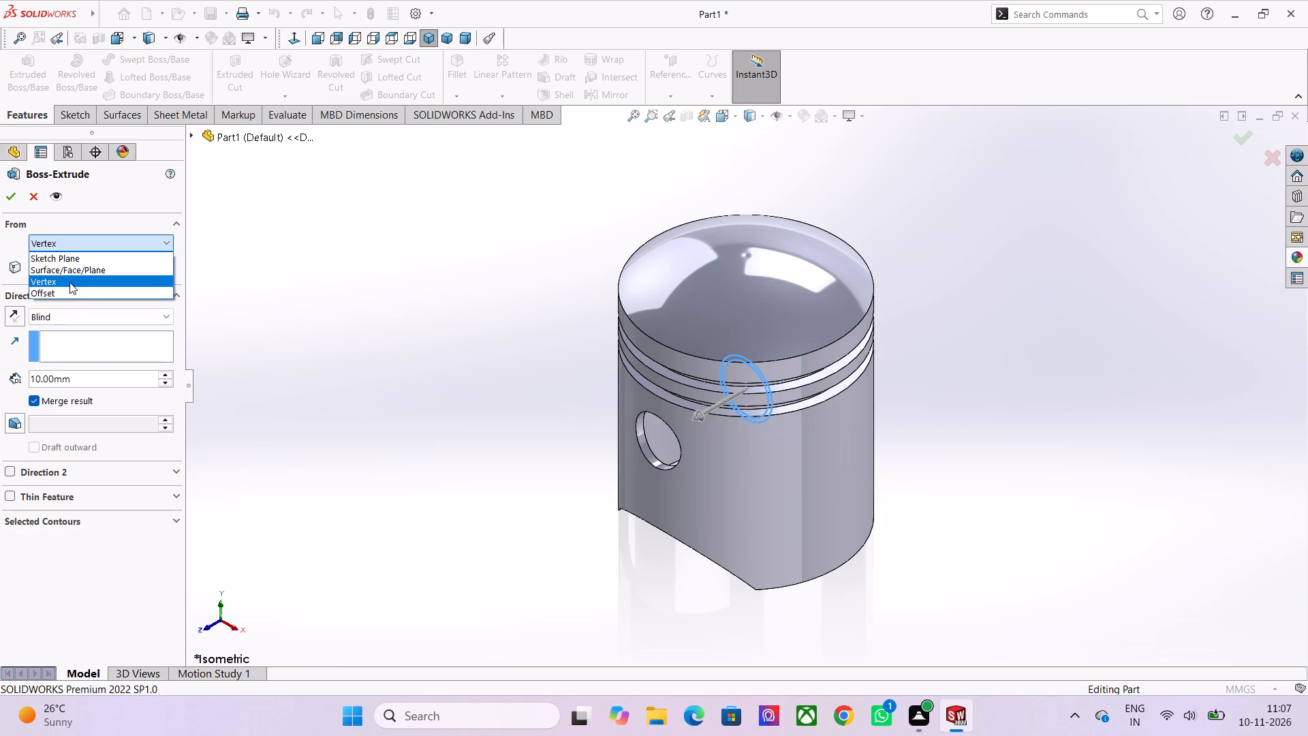
{"action": "left_click", "coordinate": [68, 292]}
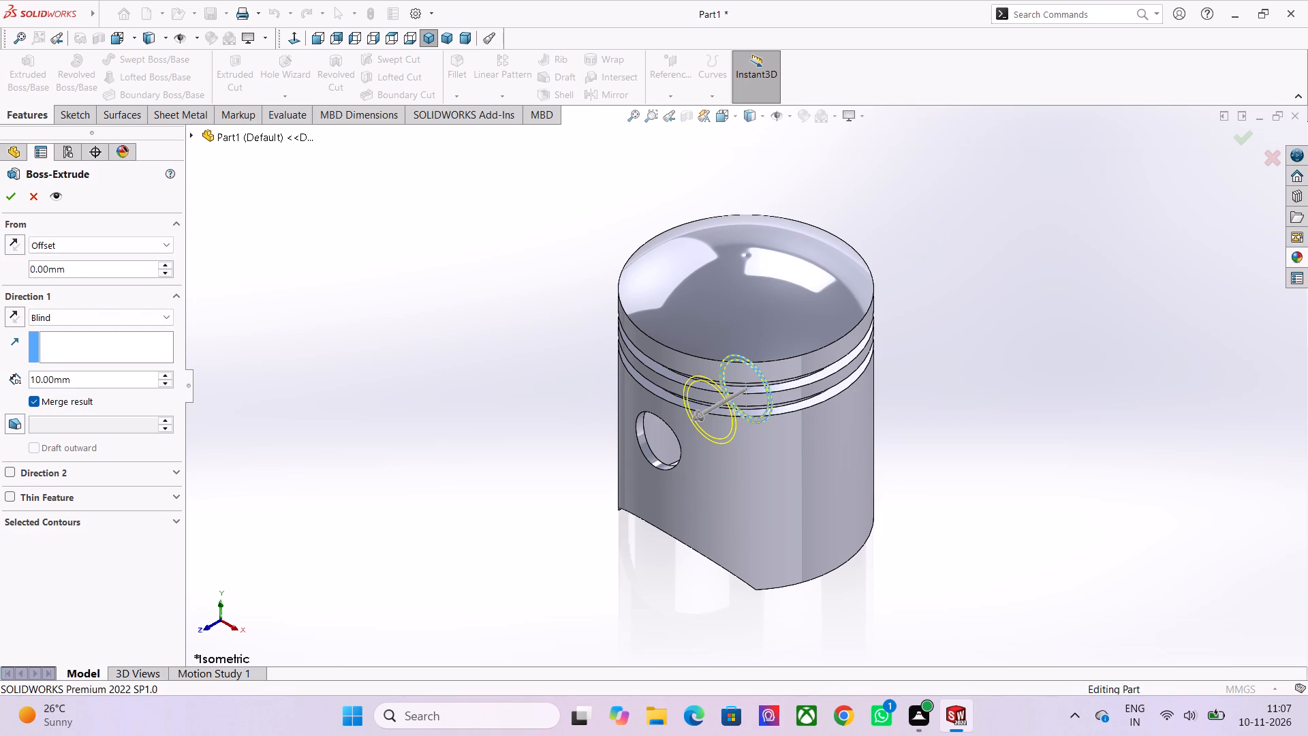
{"action": "double_click", "coordinate": [73, 270]}
{"action": "type", "text": "12"}
{"action": "key", "text": "Return"}
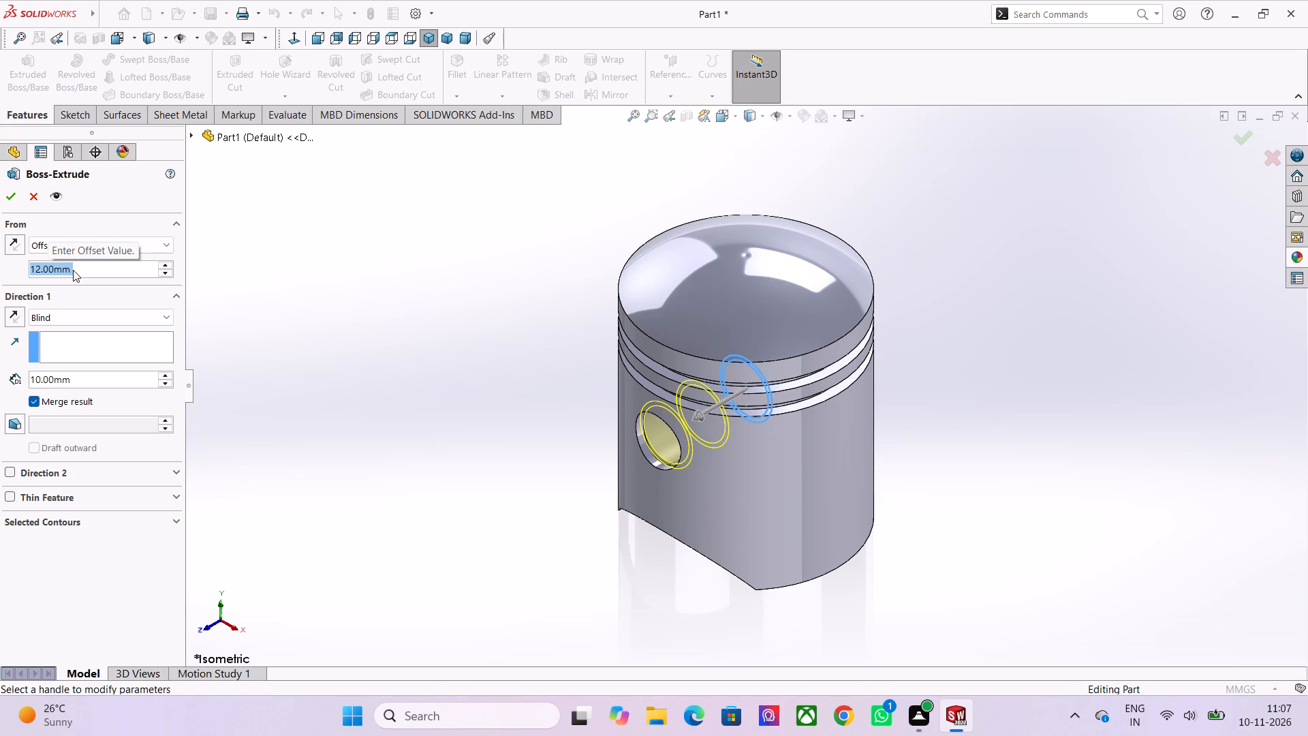
Extrude the boss Up To Surface, ending at the piston's outer cylindrical skirt face and directed toward the near pin hole.
{"action": "left_click", "coordinate": [76, 318]}
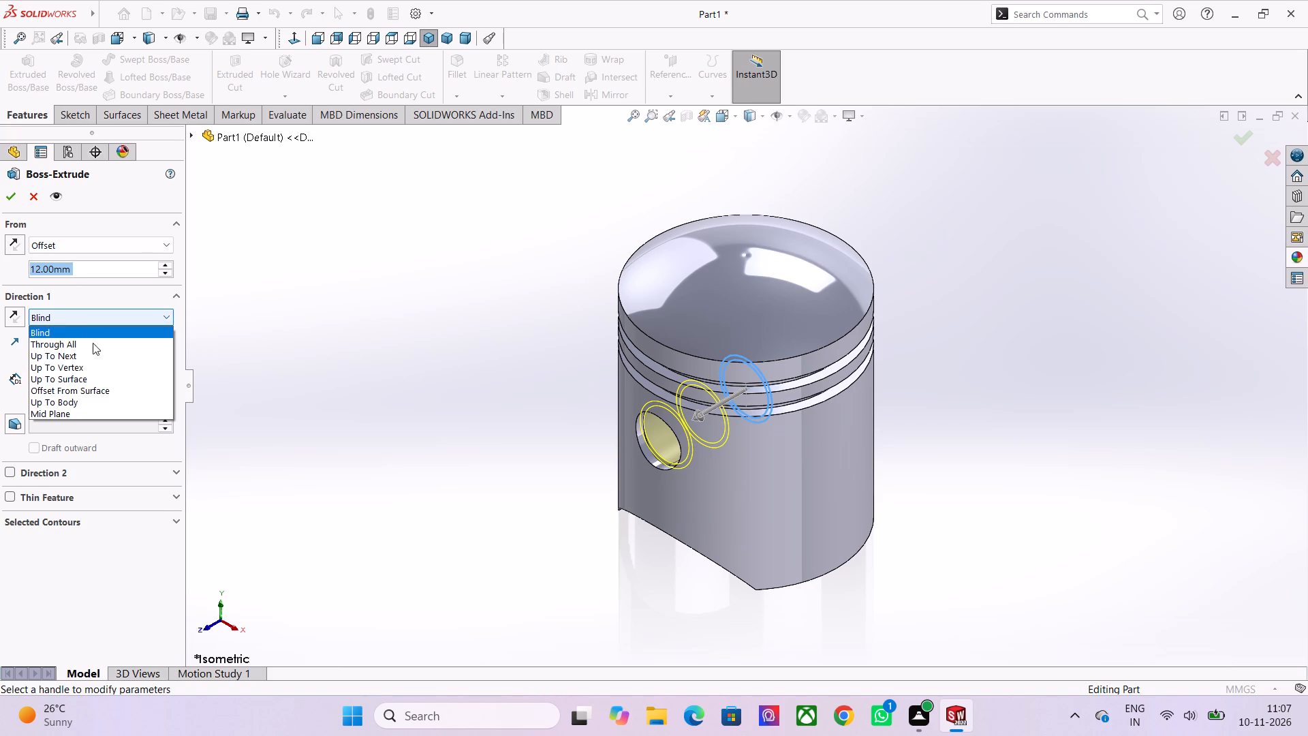
{"action": "left_click", "coordinate": [95, 373]}
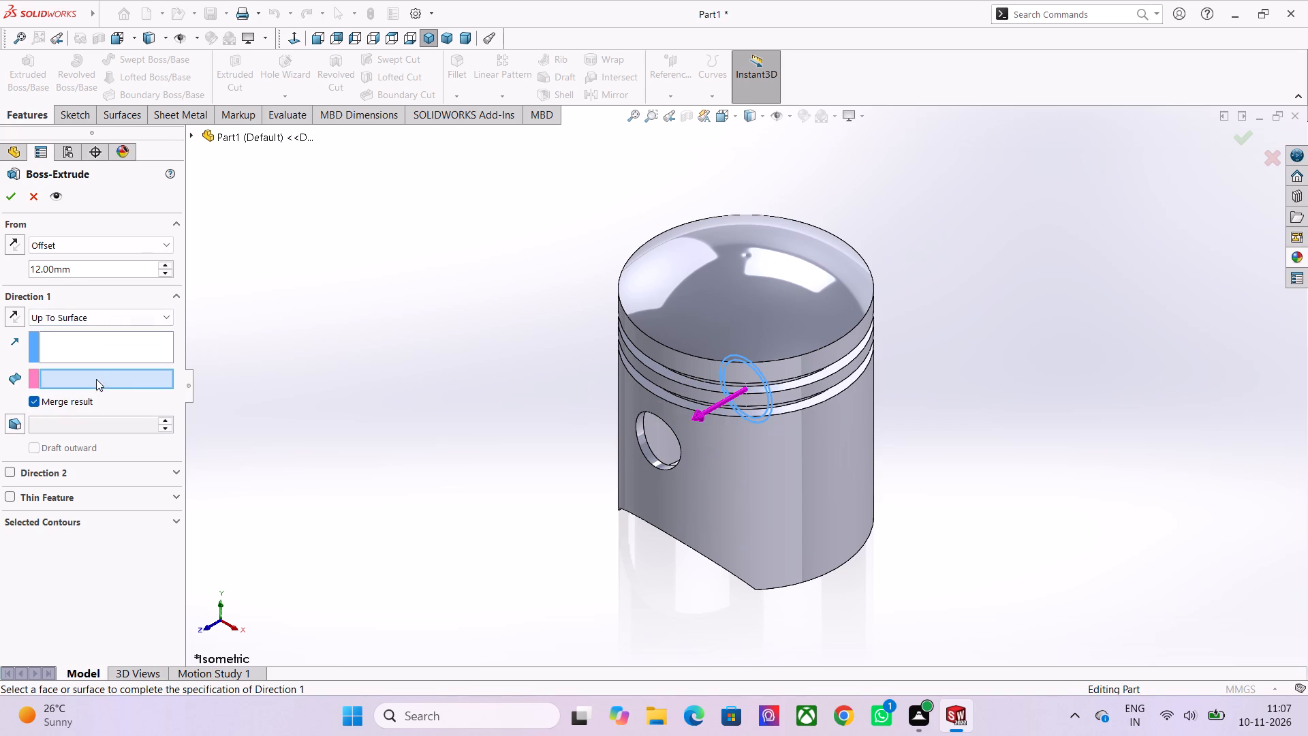
{"action": "left_click", "coordinate": [710, 502]}
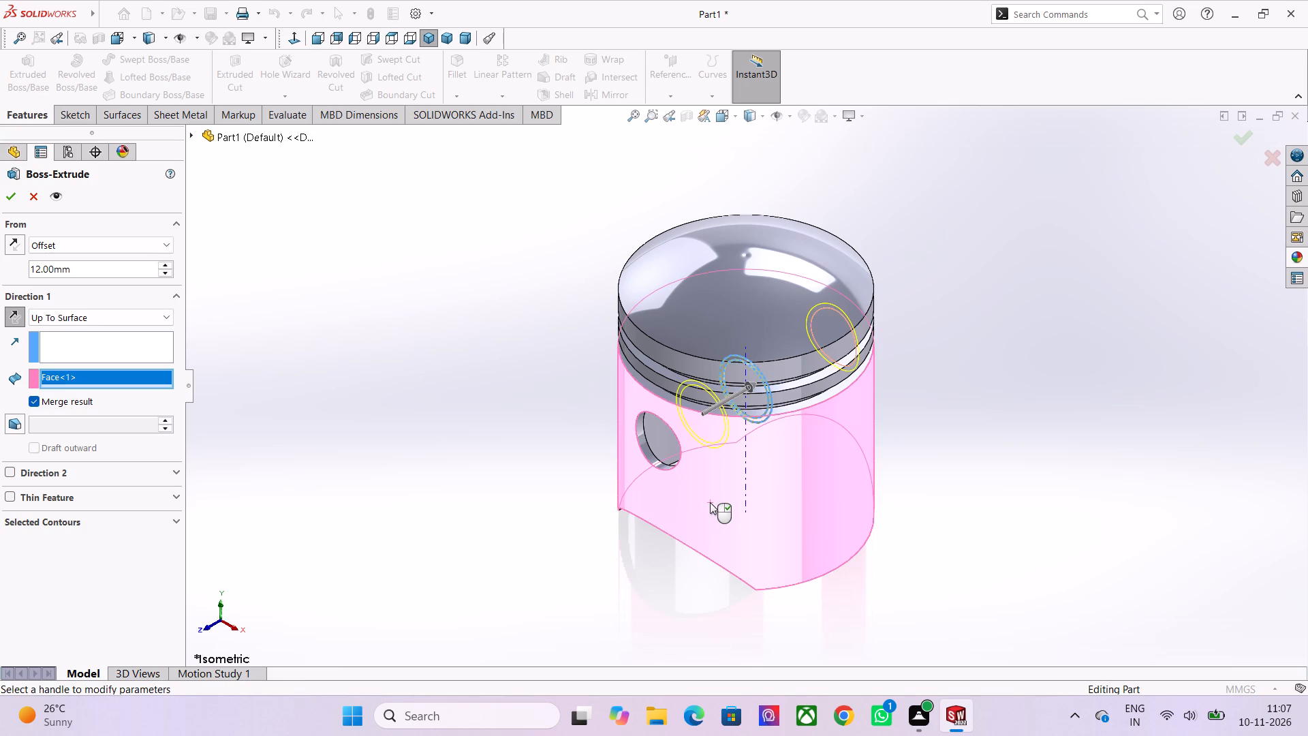
{"action": "left_click", "coordinate": [12, 313]}
{"action": "left_click", "coordinate": [12, 313]}
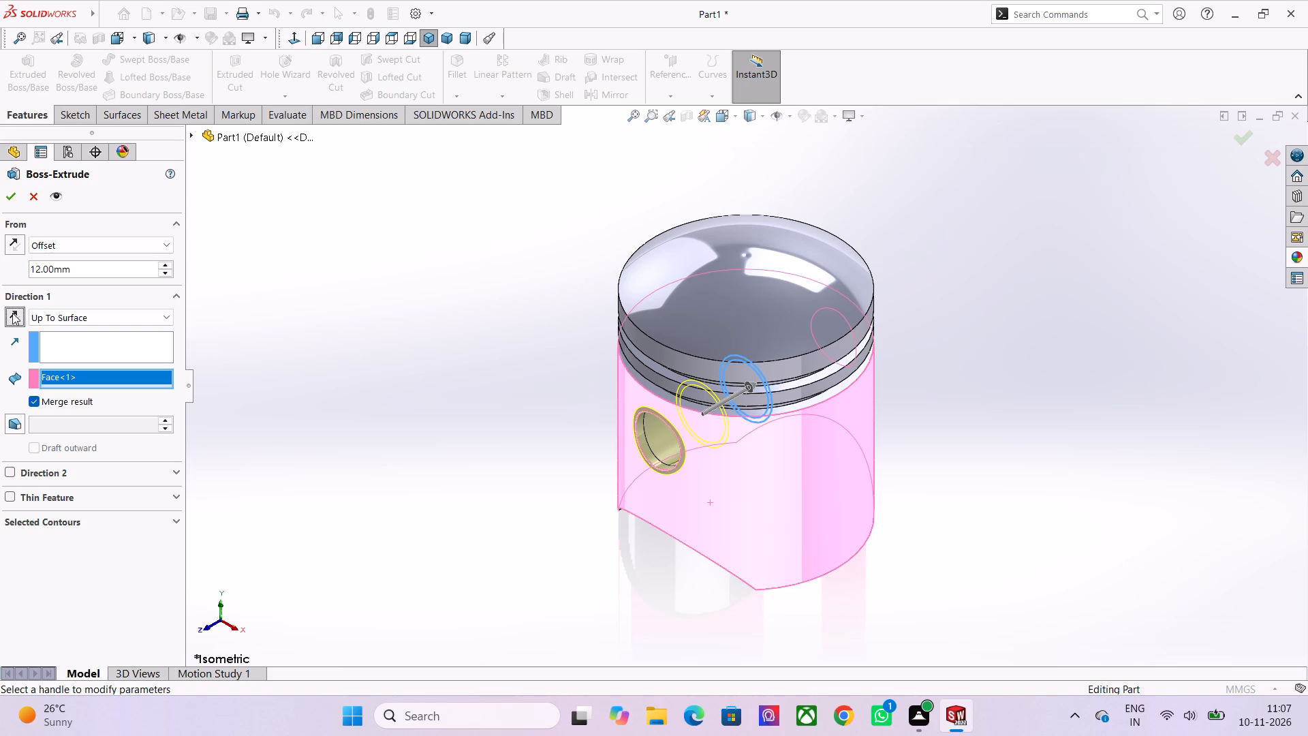
{"action": "left_click", "coordinate": [12, 313]}
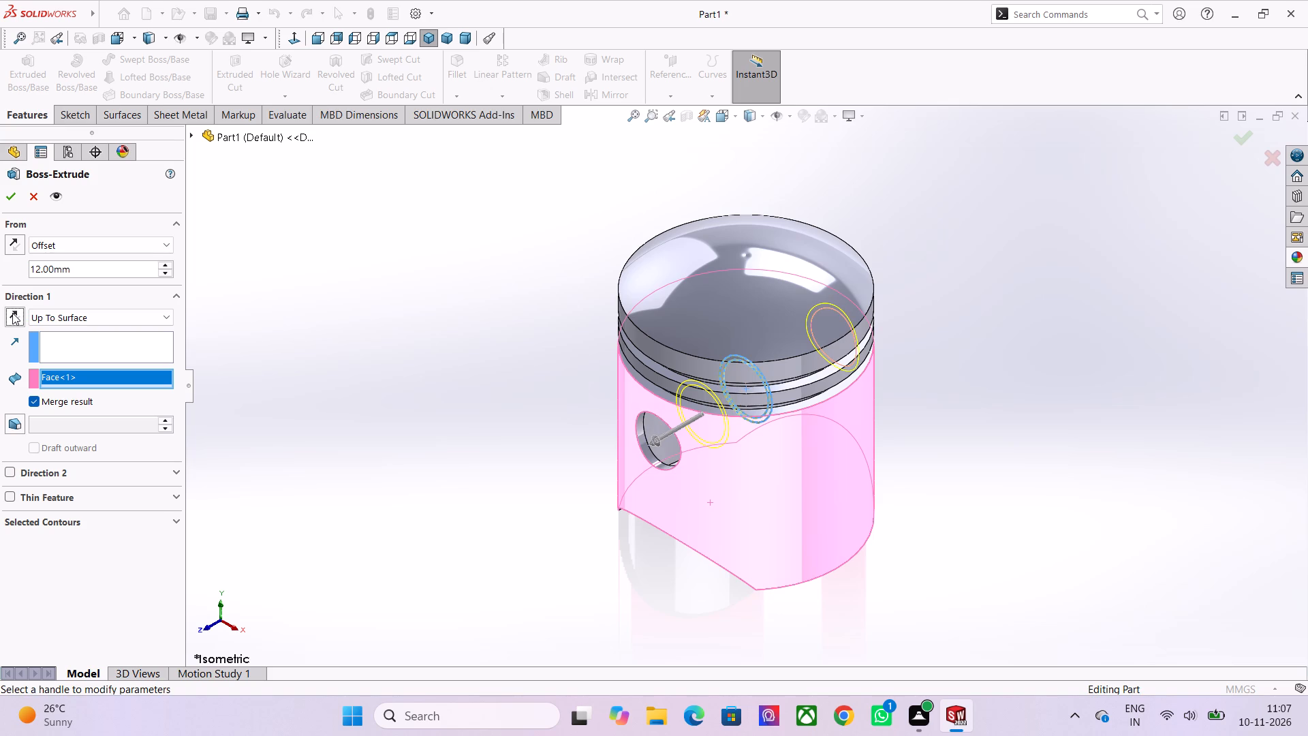
{"action": "left_click", "coordinate": [12, 313]}
{"action": "left_click", "coordinate": [12, 313]}
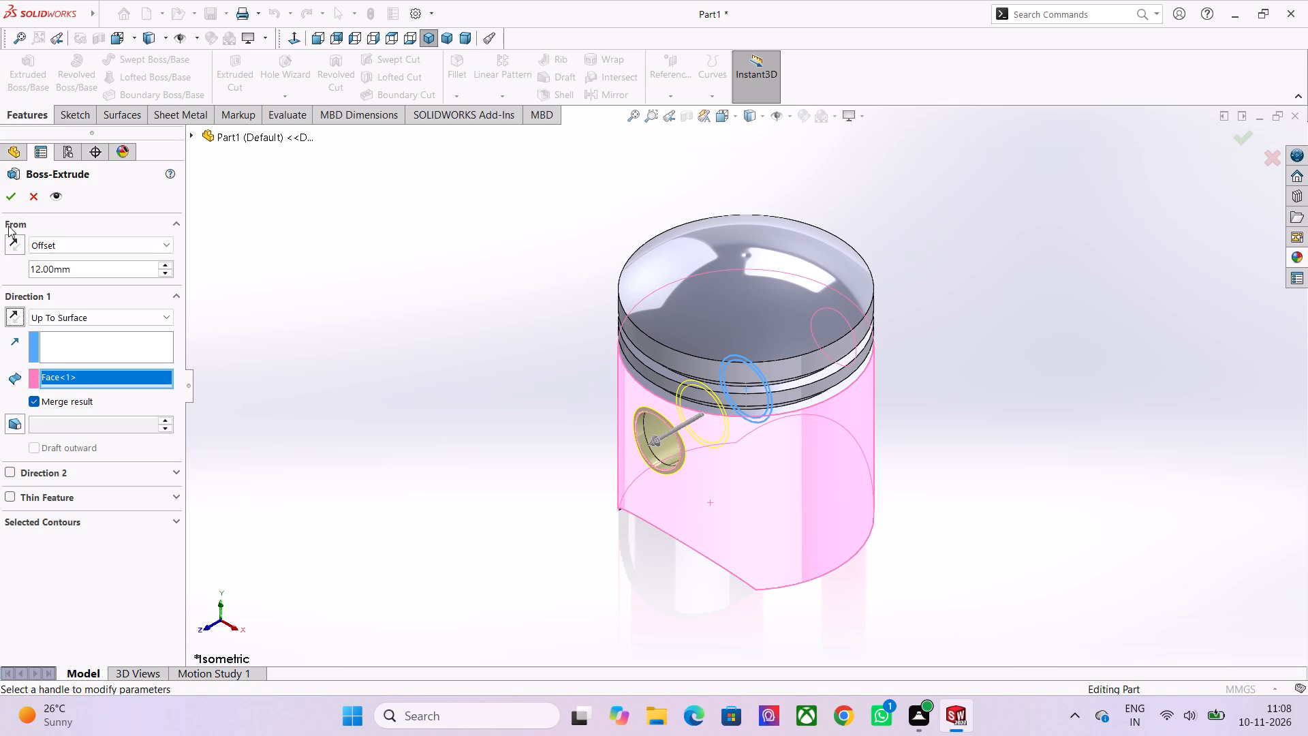
{"action": "left_click", "coordinate": [16, 198]}
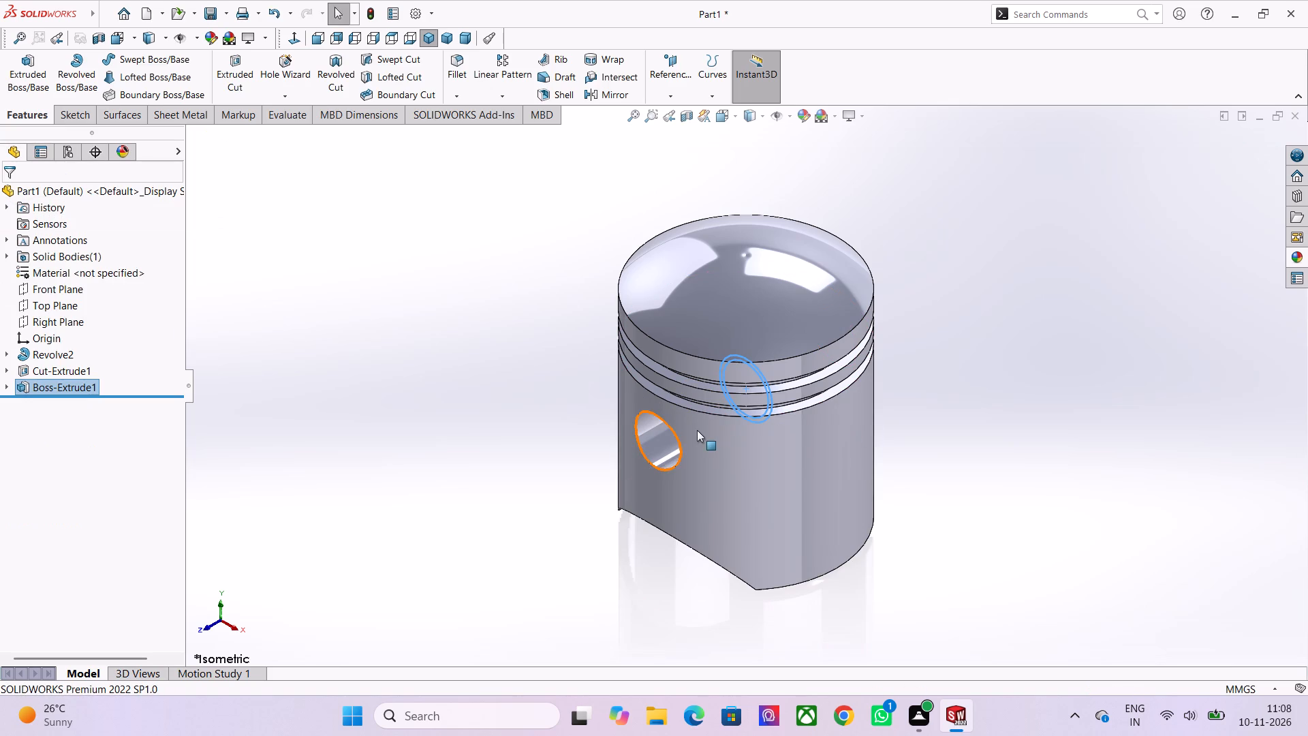
{"action": "key", "text": "Escape"}
Examine the new pin boss inside the hollow piston from below and the piston's outside from several angles.
{"action": "middle_click_drag", "start_coordinate": [552, 396], "coordinate": [569, 365]}
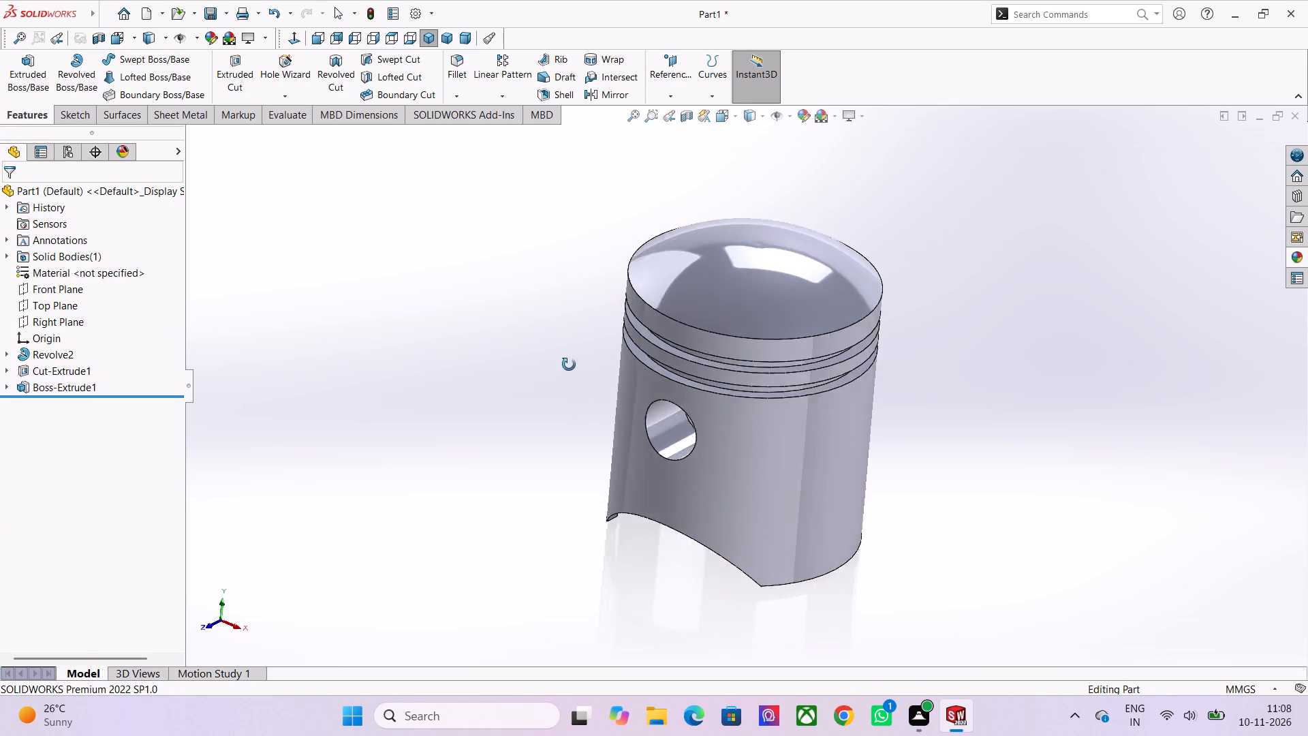
{"action": "middle_click_drag", "start_coordinate": [569, 365], "coordinate": [552, 1]}
{"action": "middle_click_drag", "start_coordinate": [703, 639], "coordinate": [725, 588]}
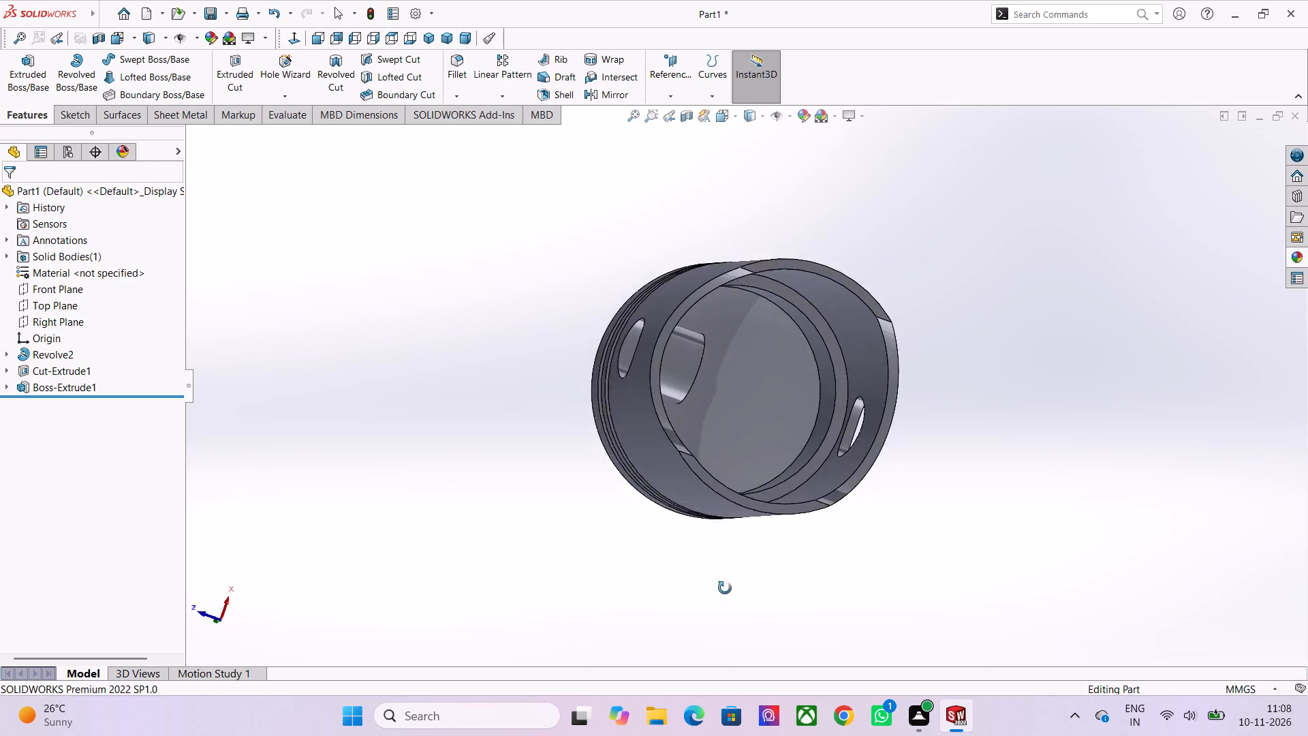
{"action": "middle_click_drag", "start_coordinate": [725, 588], "coordinate": [726, 699]}
{"action": "scroll", "coordinate": [749, 505], "scroll_direction": "down", "scroll_amount": 2}
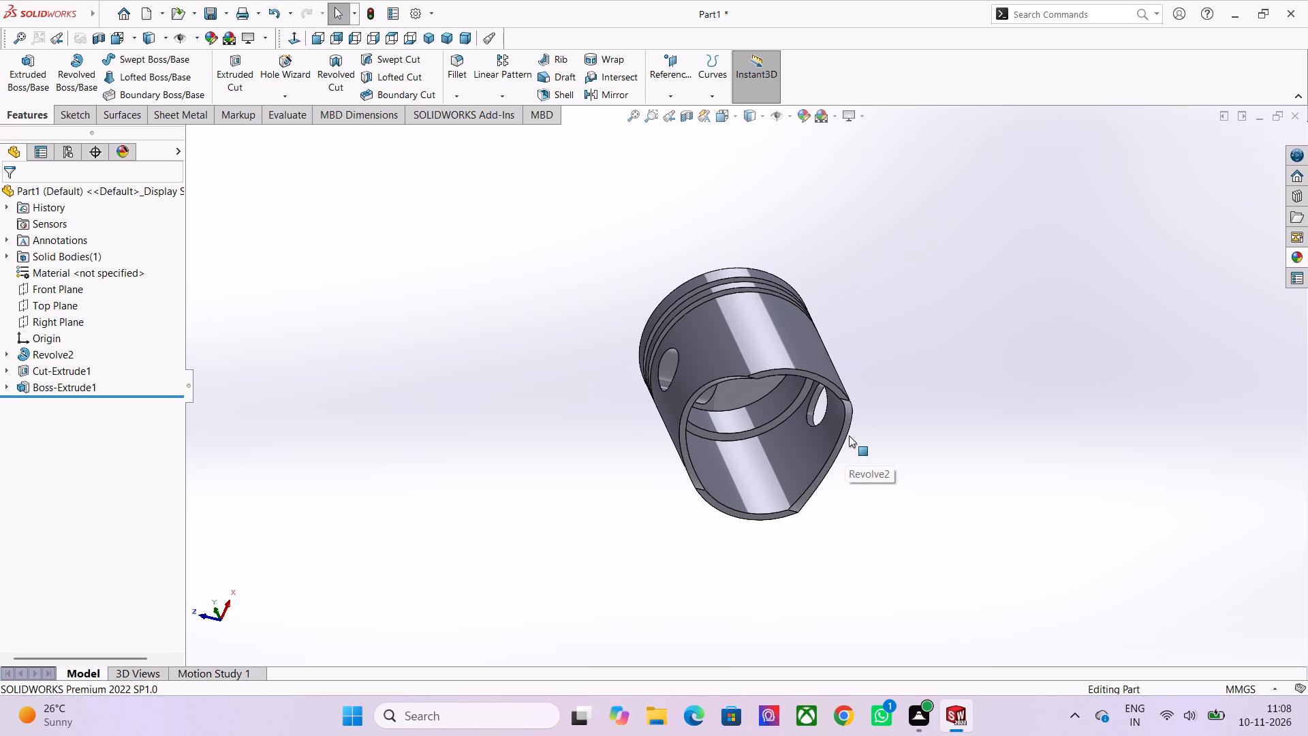
{"action": "scroll", "coordinate": [849, 435], "scroll_direction": "down", "scroll_amount": 2}
{"action": "middle_click_drag", "start_coordinate": [811, 341], "coordinate": [809, 345]}
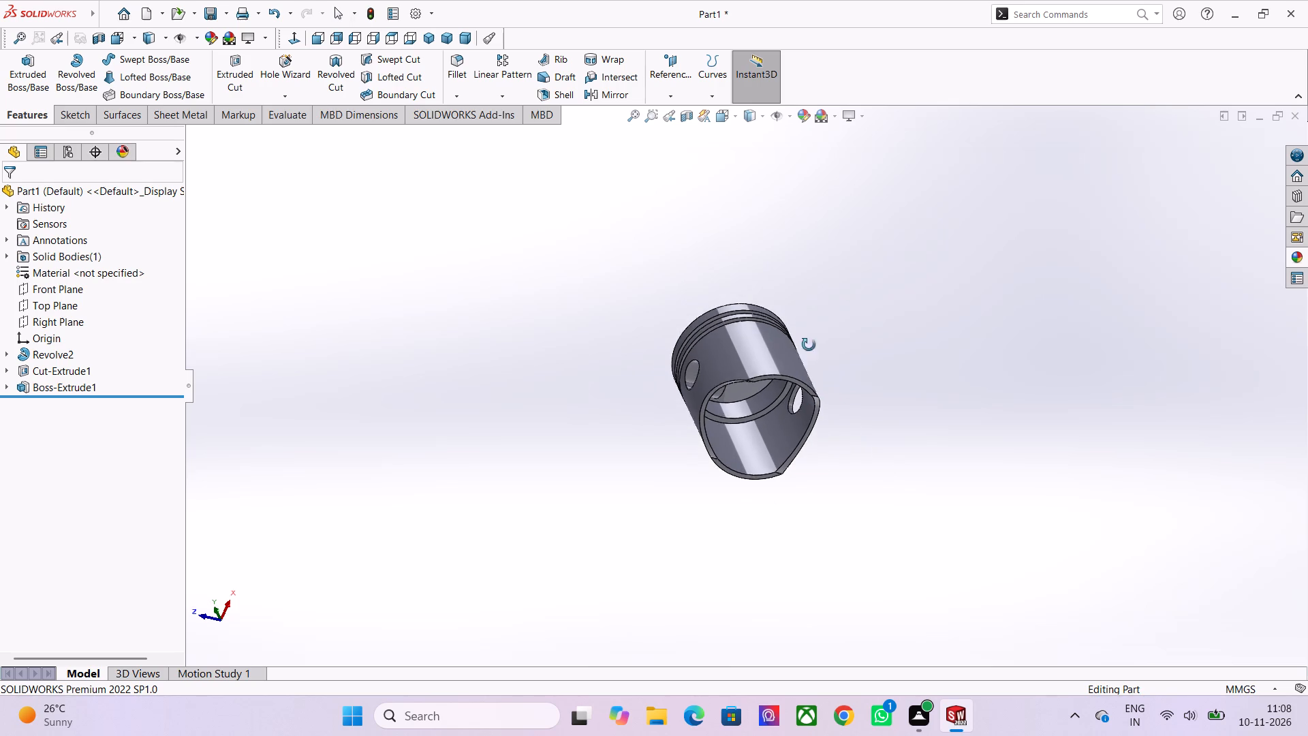
{"action": "middle_click_drag", "start_coordinate": [809, 345], "coordinate": [871, 489]}
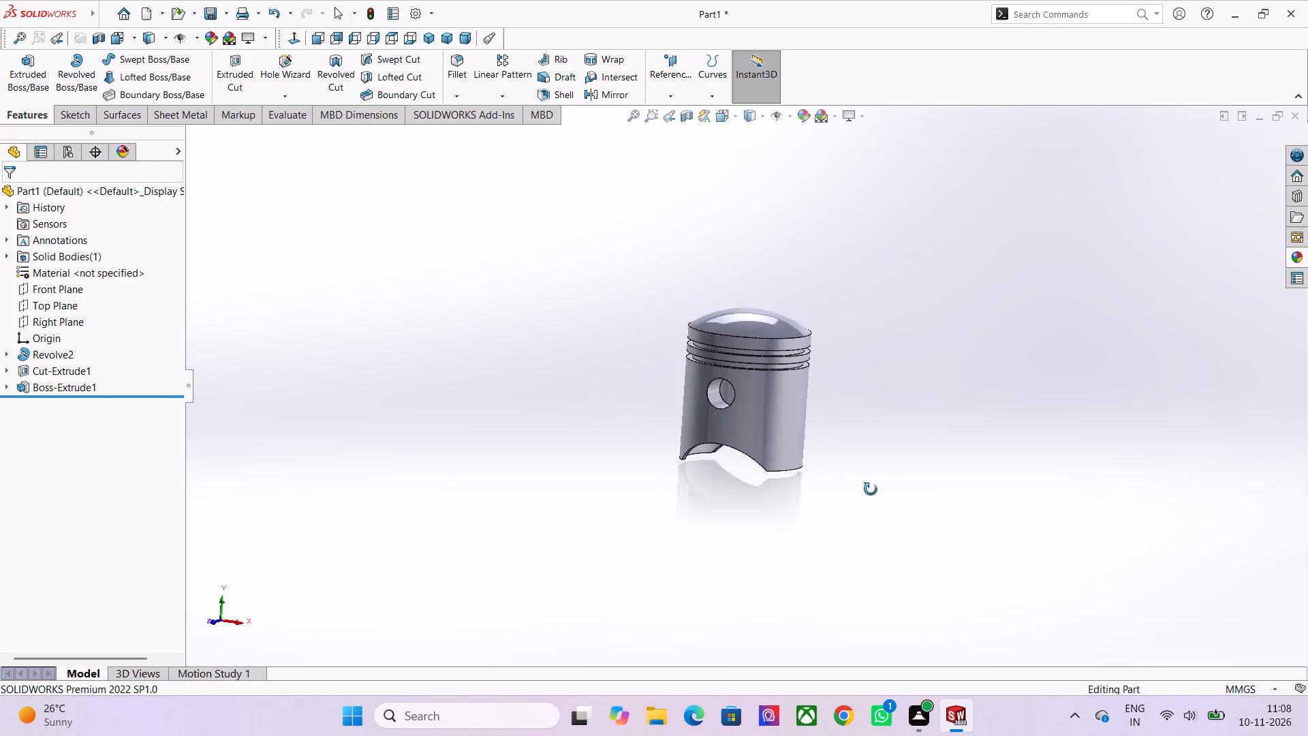
{"action": "middle_click_drag", "start_coordinate": [871, 489], "coordinate": [847, 491]}
{"action": "scroll", "coordinate": [809, 399], "scroll_direction": "up", "scroll_amount": 3}
{"action": "scroll", "coordinate": [735, 342], "scroll_direction": "up", "scroll_amount": 3}
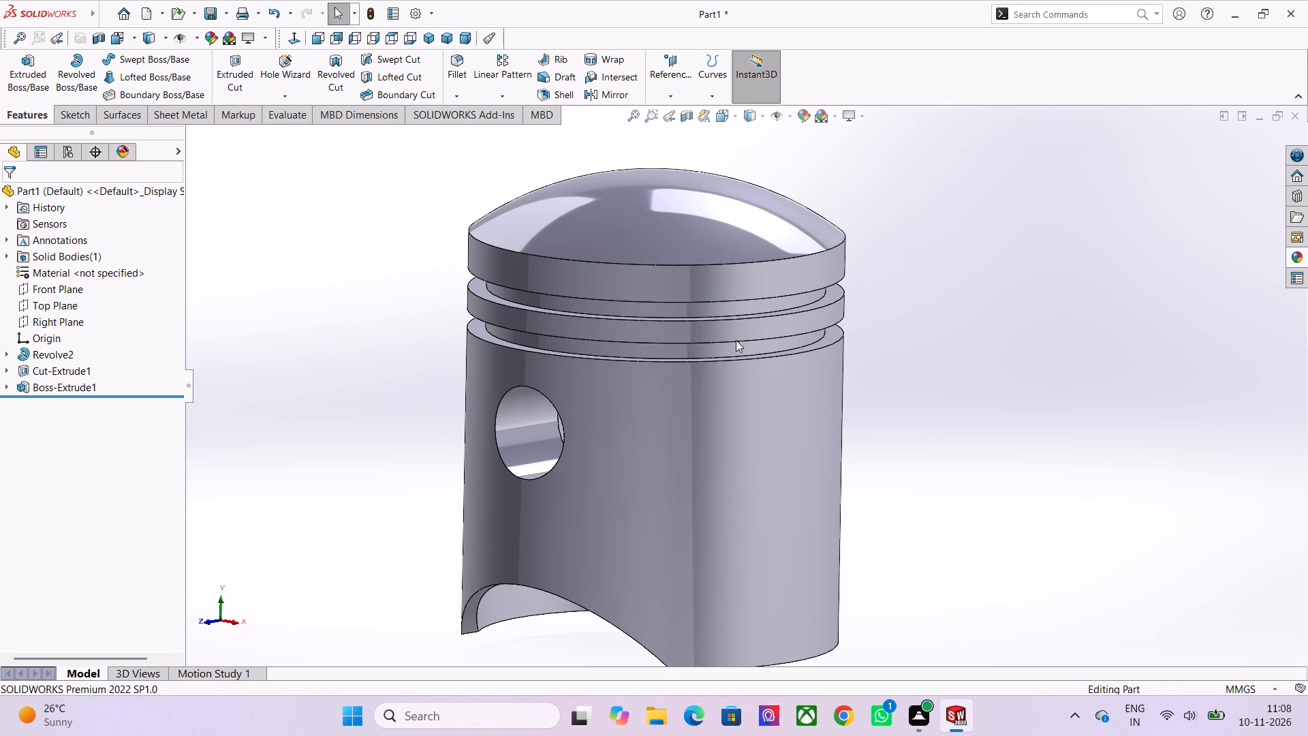
Mirror the Boss-Extrude1 pin boss about the Front Plane, leaving Cut-Extrude1 out of the features to mirror.
{"action": "left_click", "coordinate": [61, 294]}
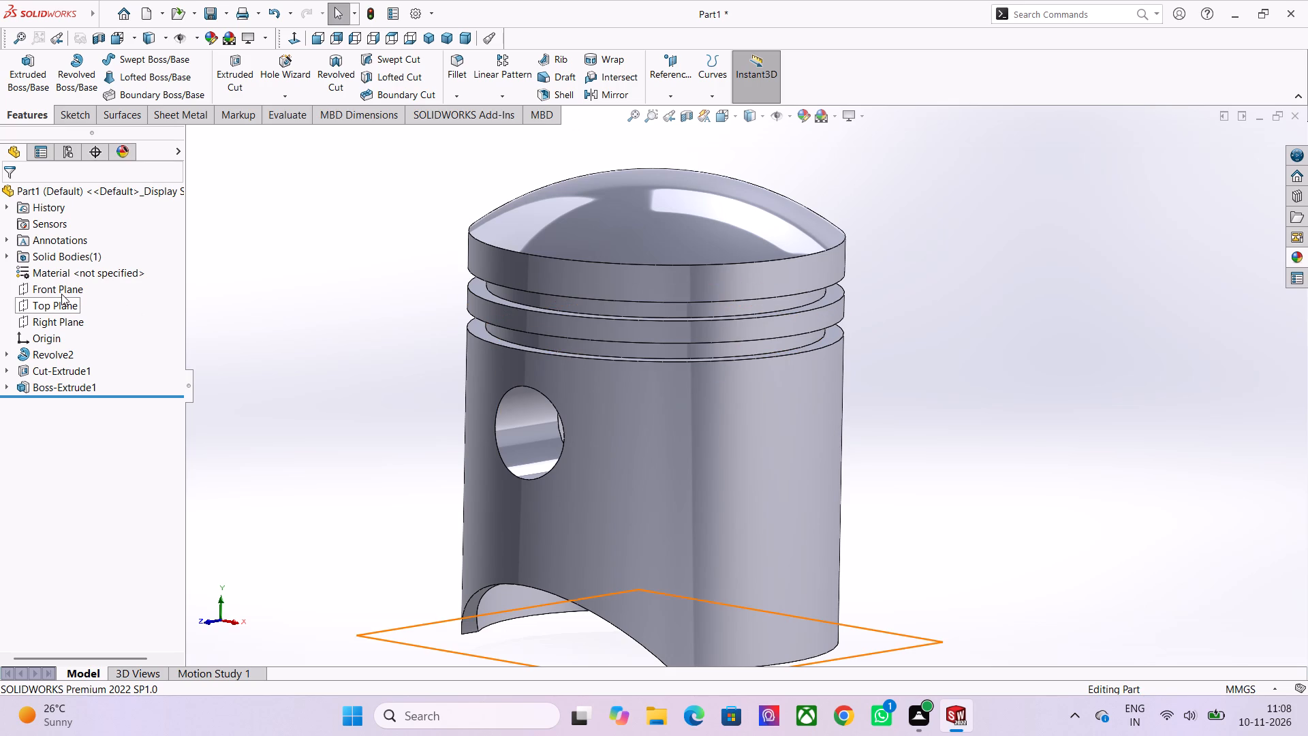
{"action": "left_click", "coordinate": [602, 97]}
{"action": "left_click", "coordinate": [521, 420]}
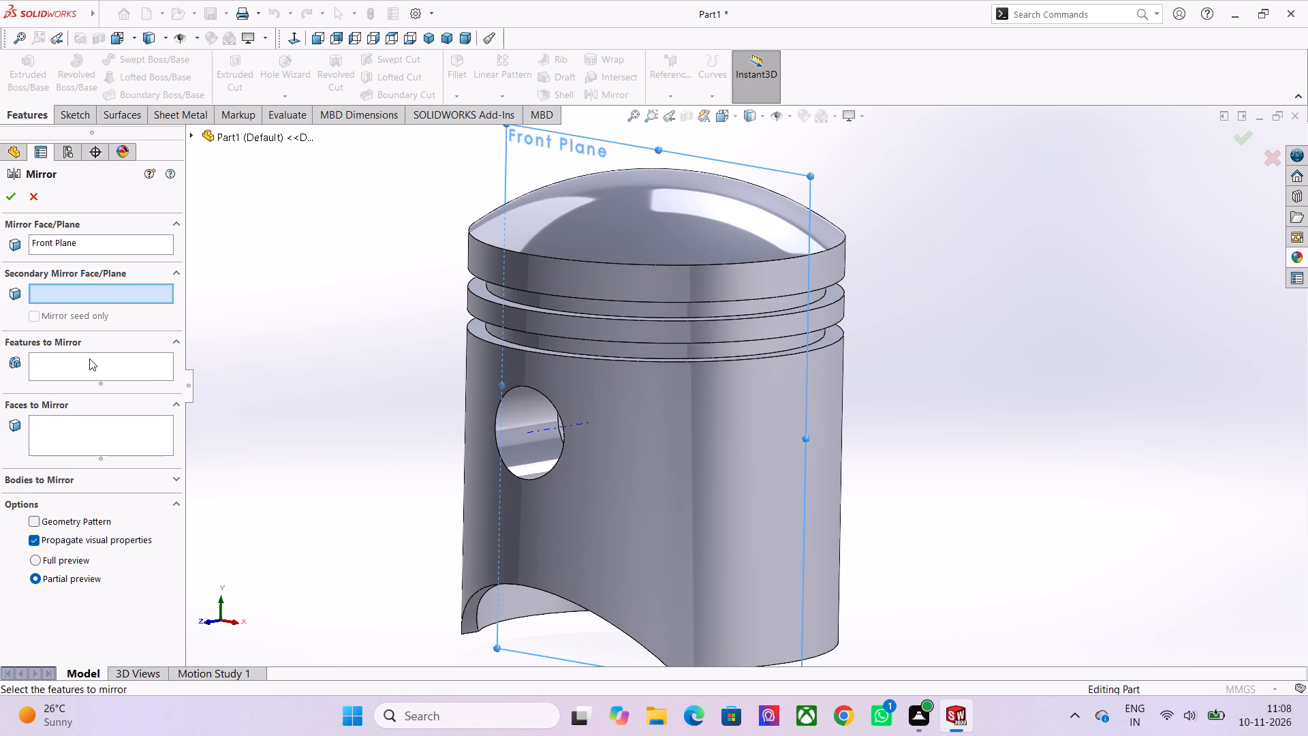
{"action": "left_click", "coordinate": [93, 362]}
{"action": "left_click", "coordinate": [524, 427]}
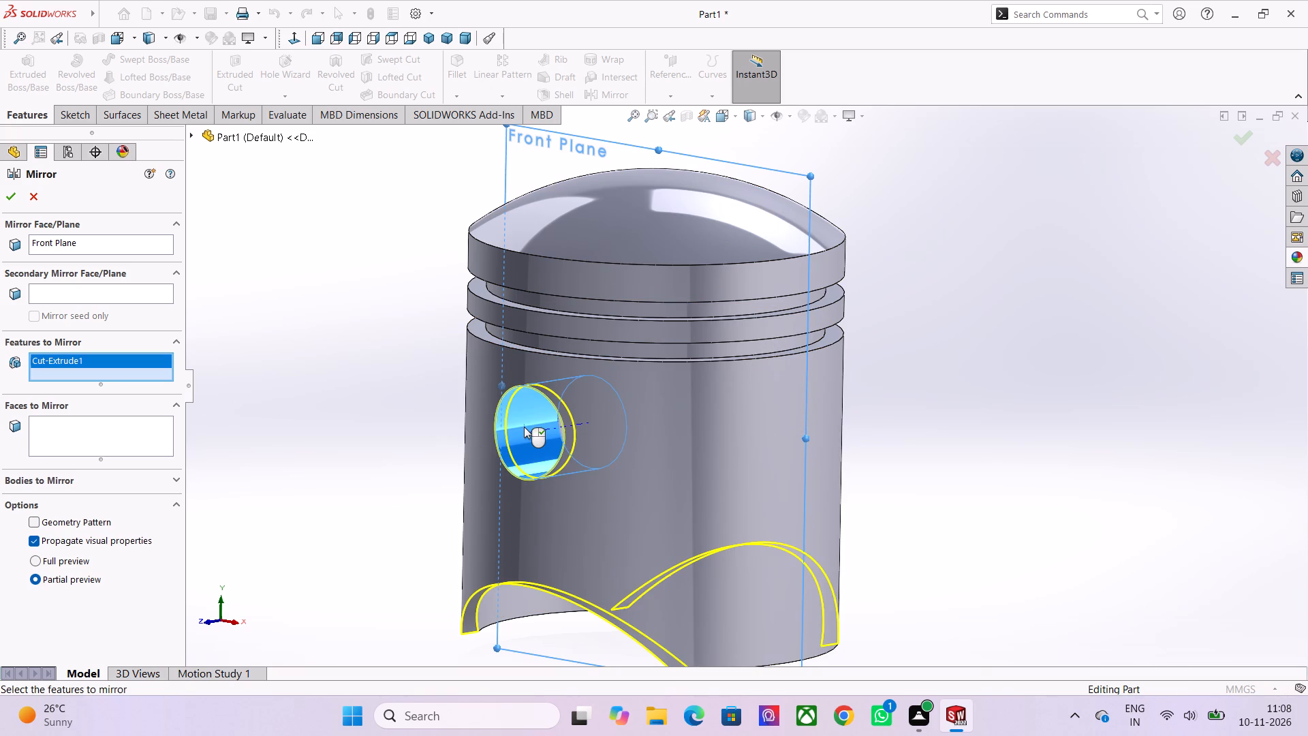
{"action": "scroll", "coordinate": [538, 455], "scroll_direction": "down", "scroll_amount": 1}
{"action": "middle_click_drag", "start_coordinate": [871, 474], "coordinate": [813, 491]}
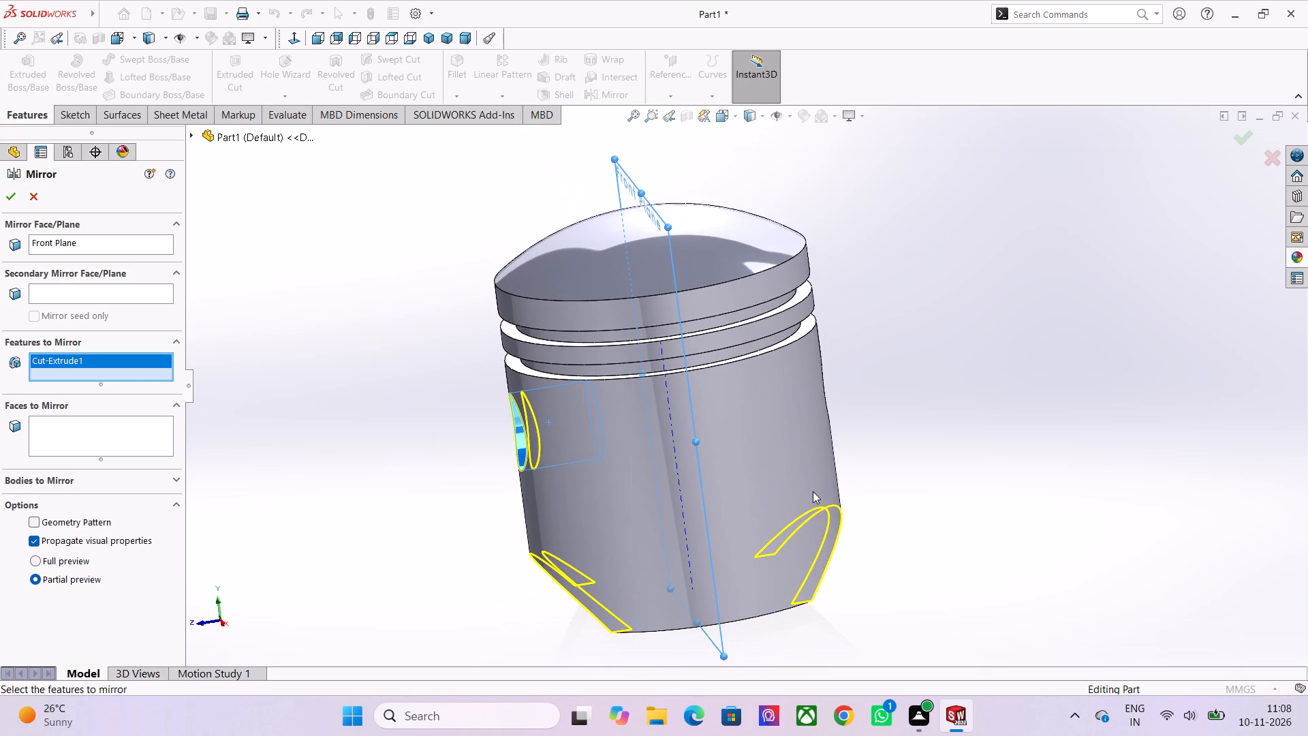
{"action": "right_click", "coordinate": [129, 372]}
{"action": "left_click", "coordinate": [153, 386]}
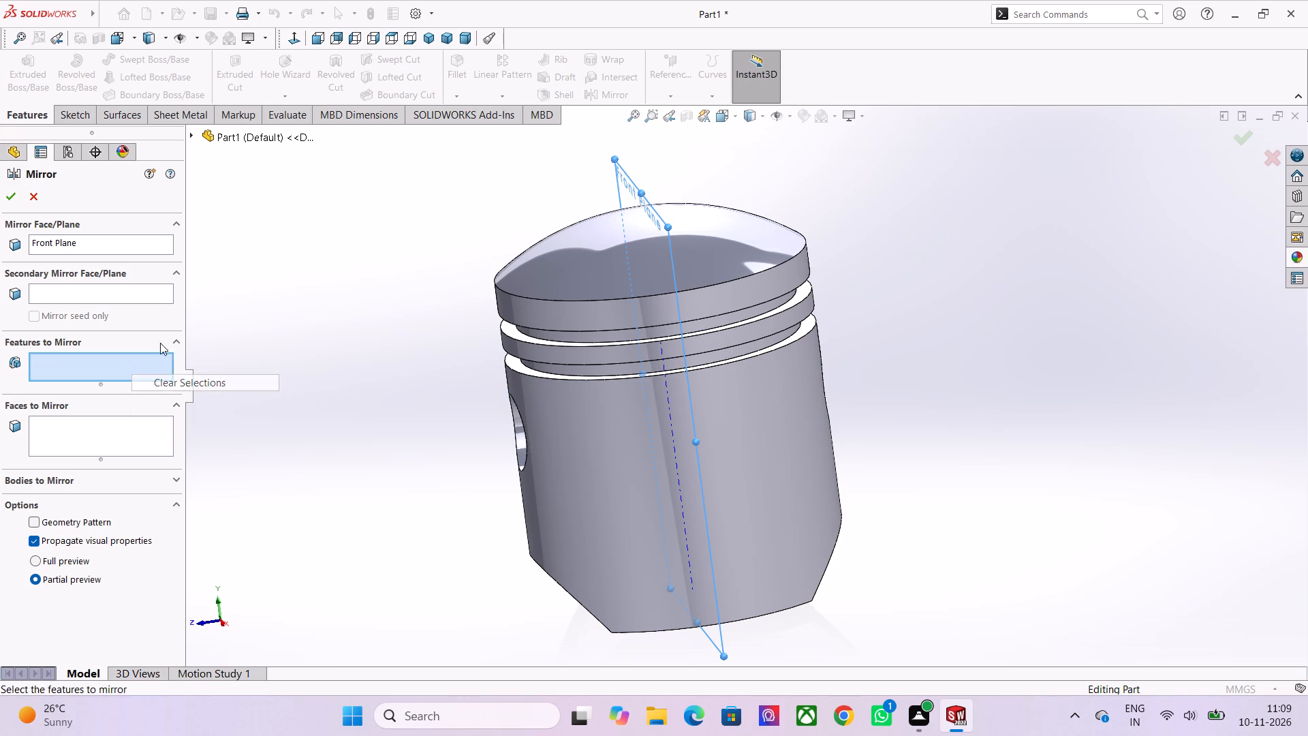
{"action": "left_click", "coordinate": [190, 134]}
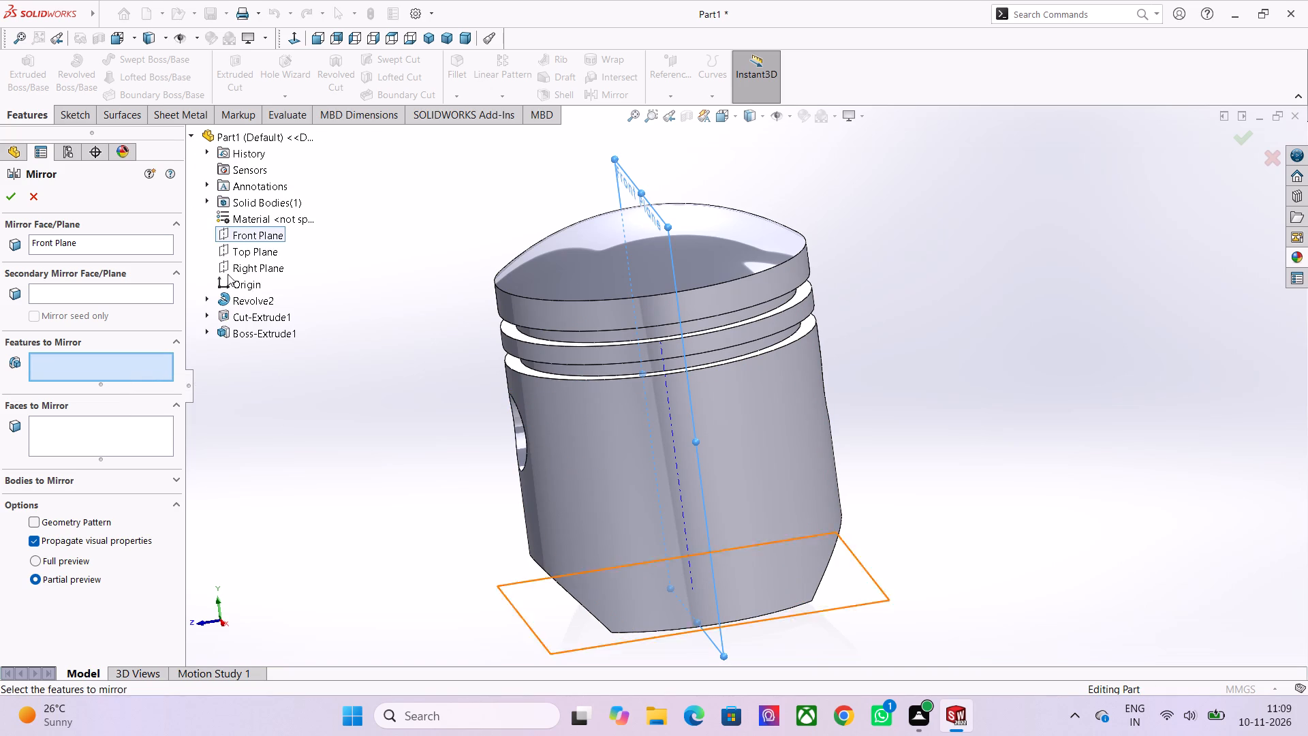
{"action": "left_click", "coordinate": [247, 336]}
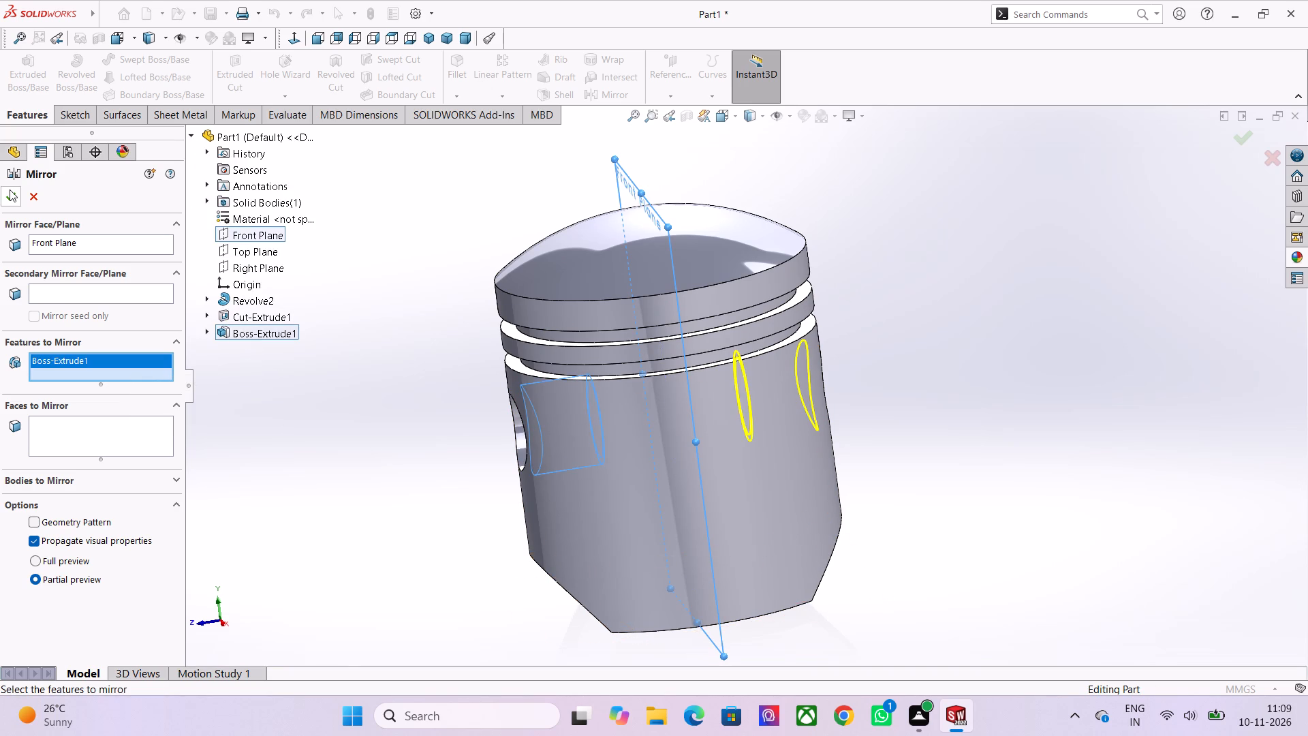
{"action": "left_click", "coordinate": [10, 189]}
Start saving the part and create a folder named ENGINE in Documents as its save location.
{"action": "middle_click_drag", "start_coordinate": [908, 594], "coordinate": [900, 477]}
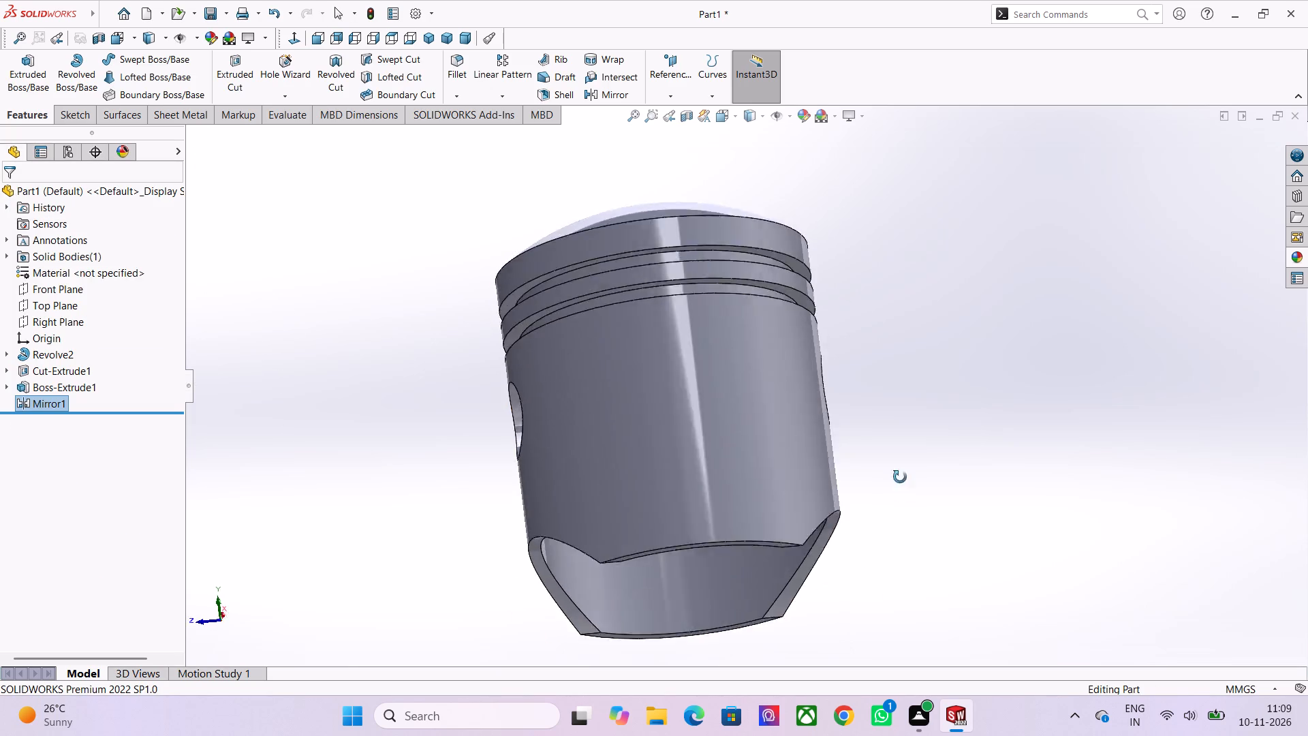
{"action": "middle_click_drag", "start_coordinate": [900, 477], "coordinate": [890, 255]}
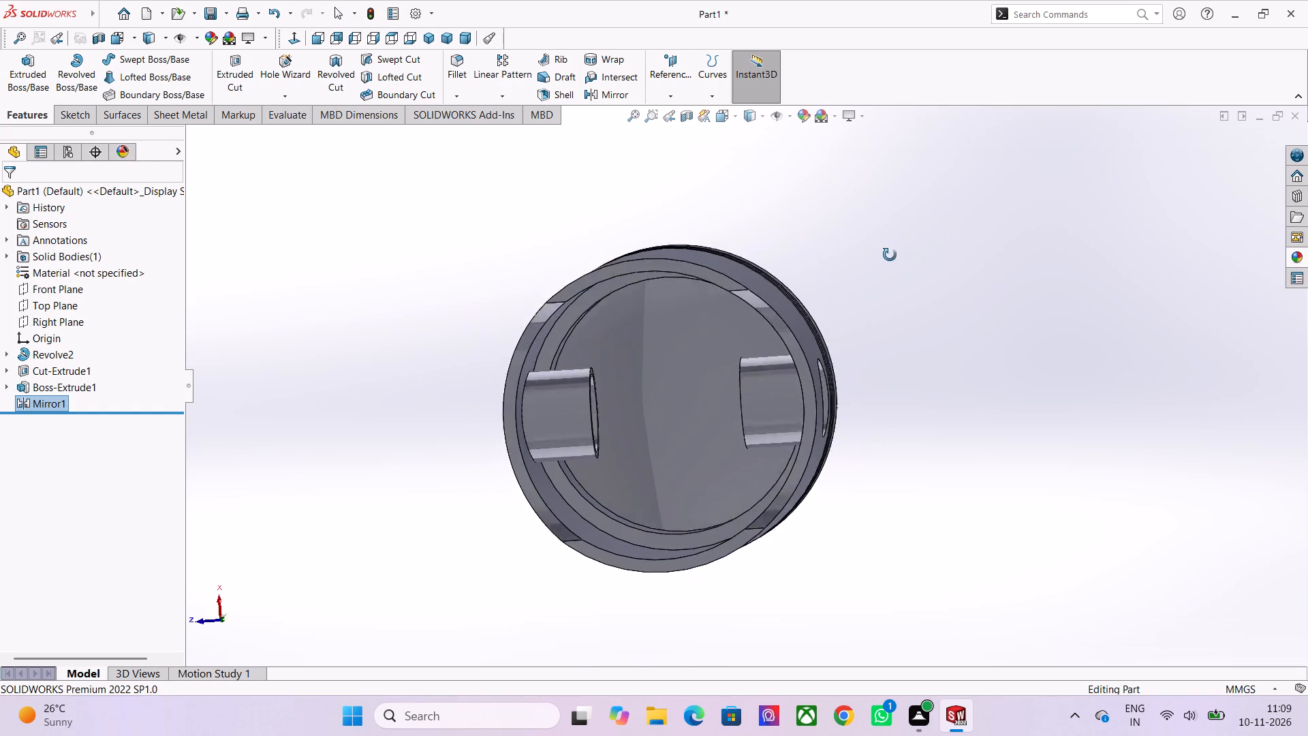
{"action": "middle_click_drag", "start_coordinate": [890, 255], "coordinate": [975, 504]}
{"action": "scroll", "coordinate": [903, 277], "scroll_direction": "down", "scroll_amount": 1}
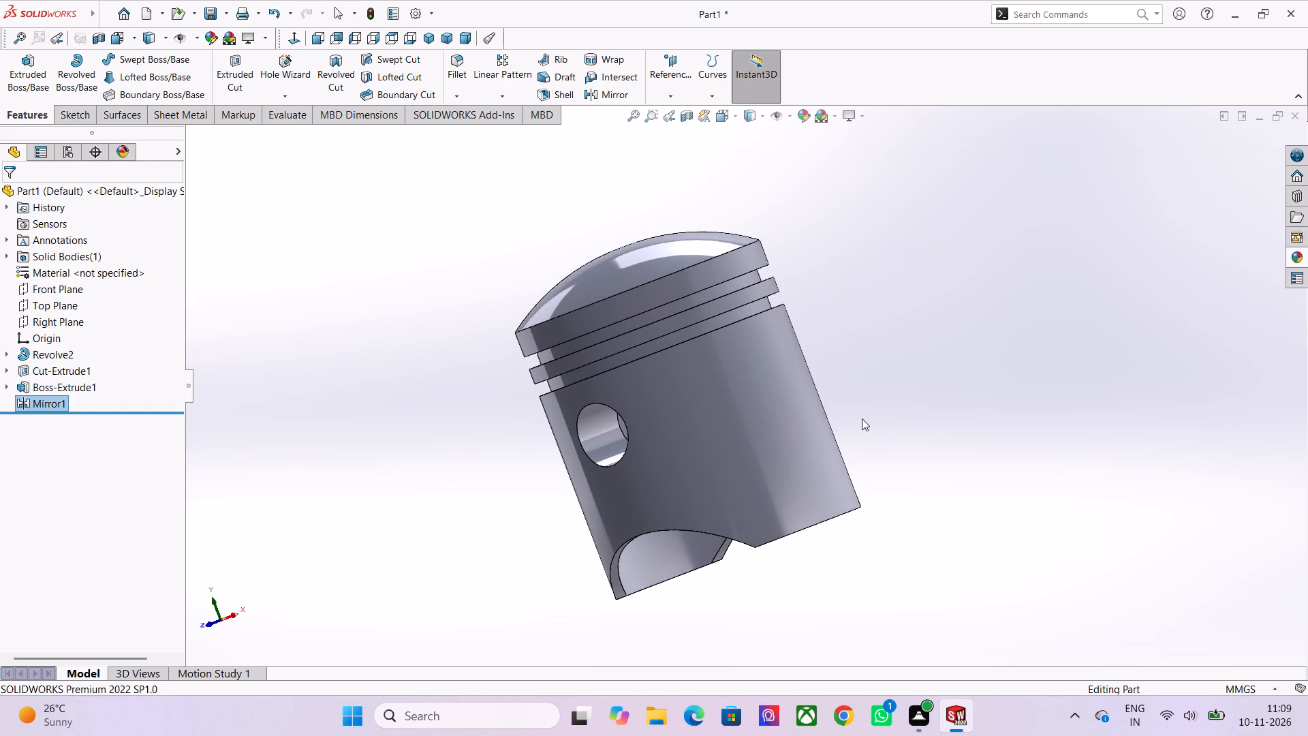
{"action": "middle_click_drag", "start_coordinate": [873, 425], "coordinate": [954, 397]}
{"action": "key", "text": "ctrl+s"}
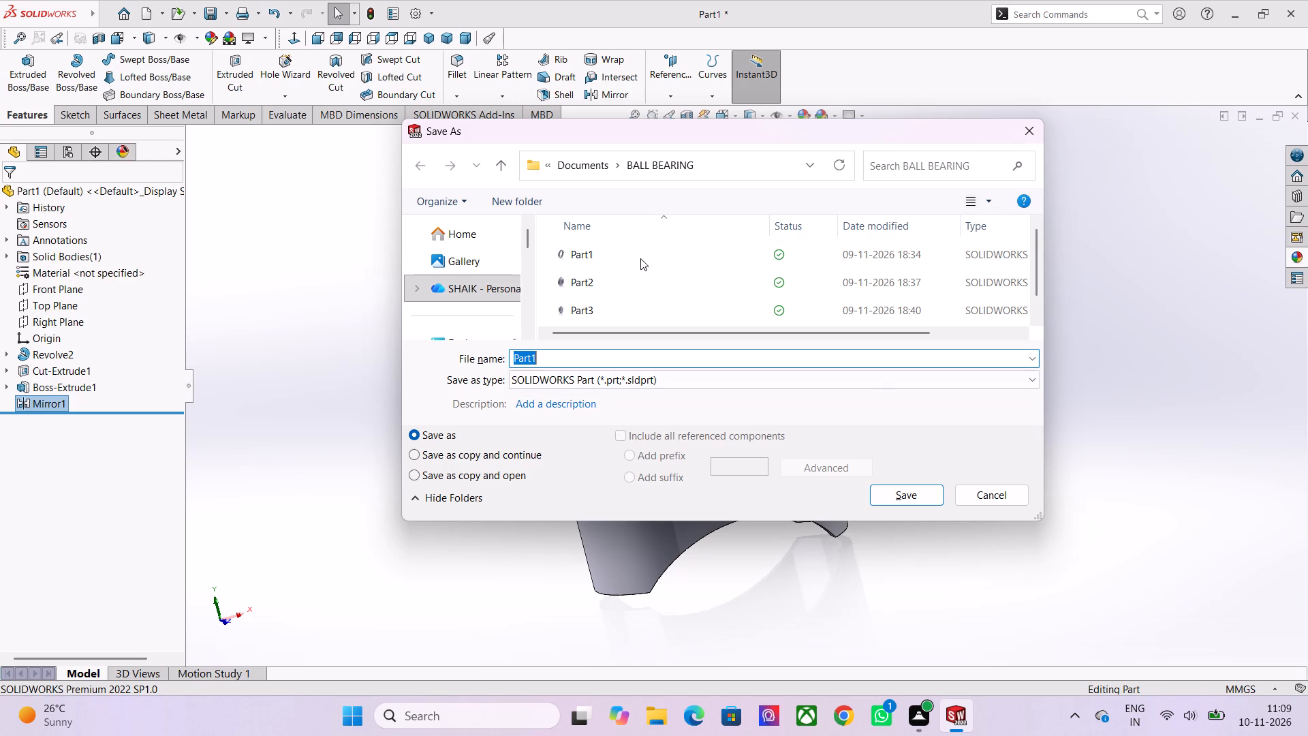
{"action": "scroll", "coordinate": [495, 266], "scroll_direction": "down", "scroll_amount": 2}
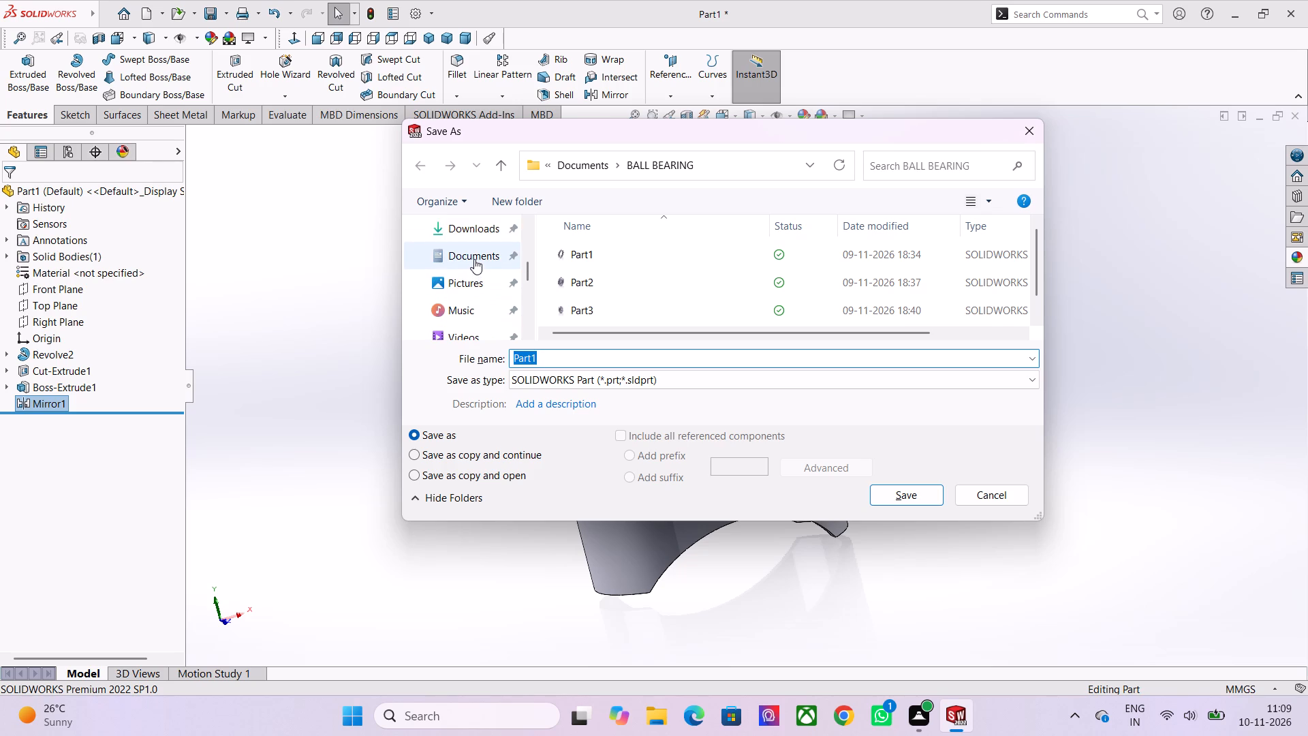
{"action": "left_click", "coordinate": [478, 258]}
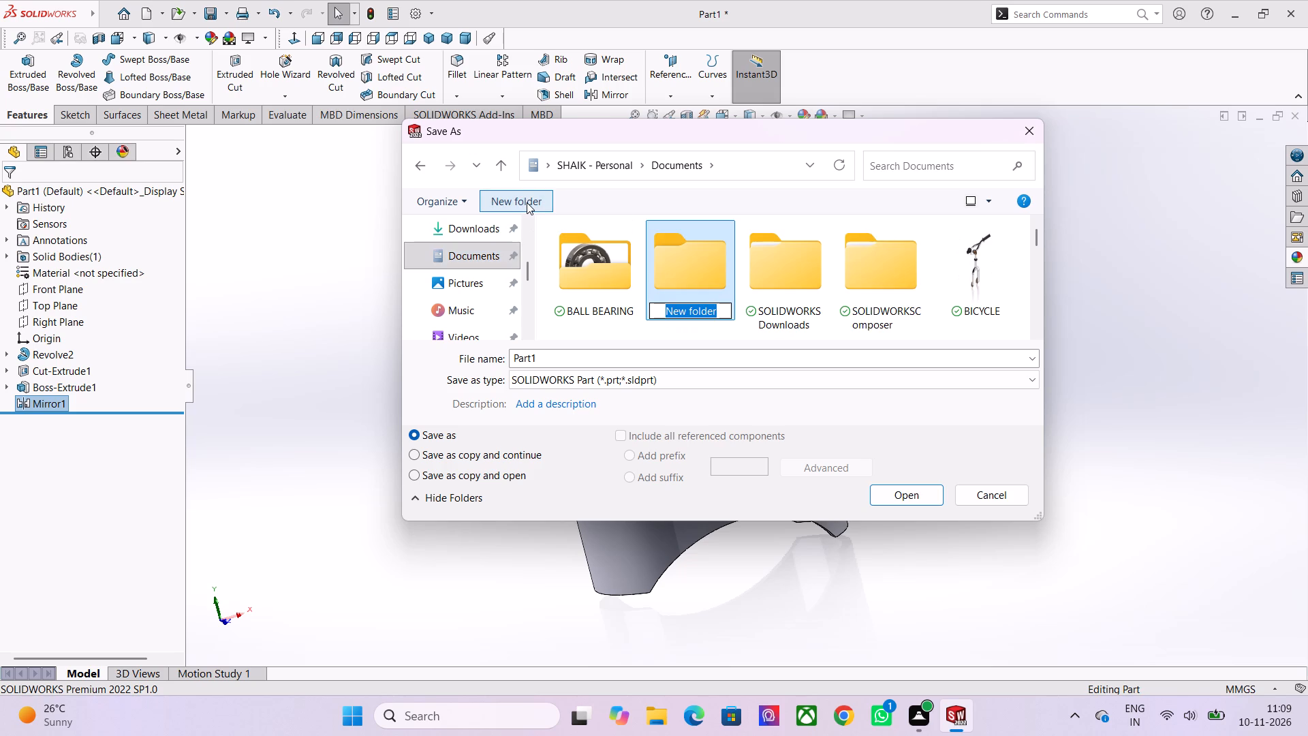
{"action": "type", "text": "ENGINE"}
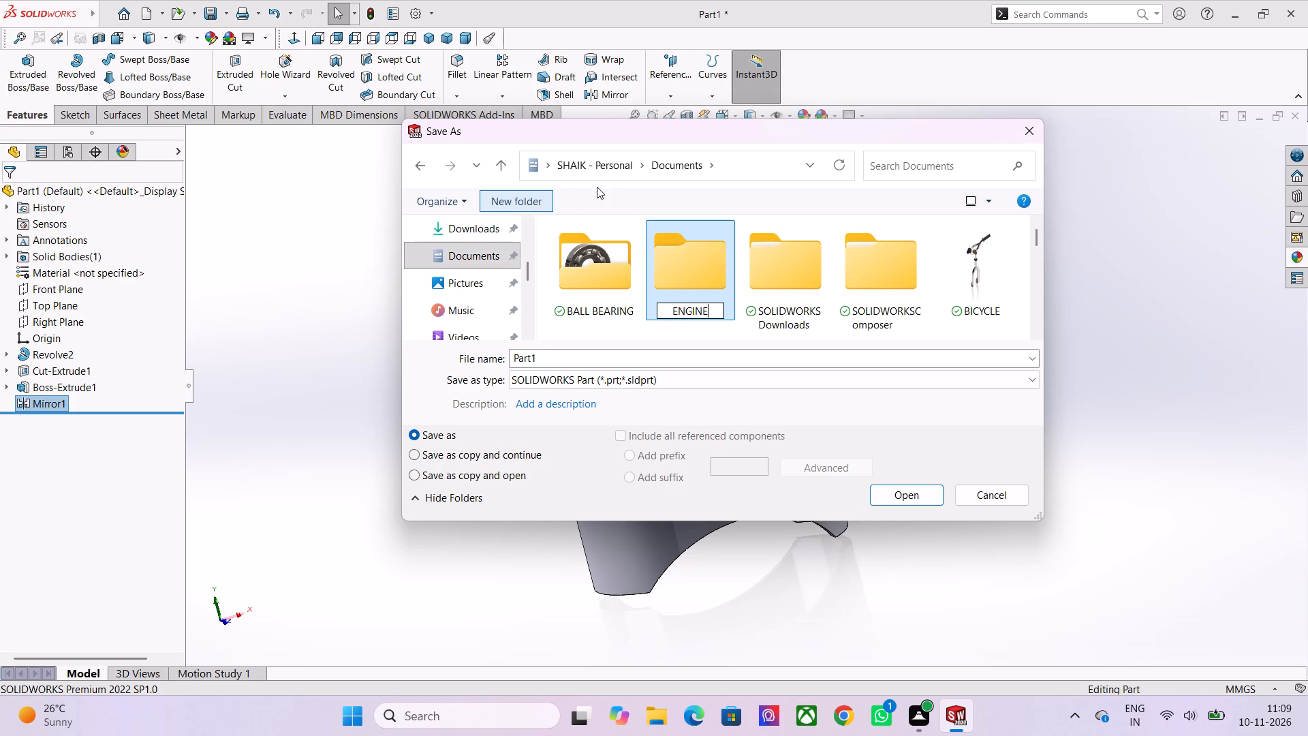
{"action": "left_click", "coordinate": [715, 269]}
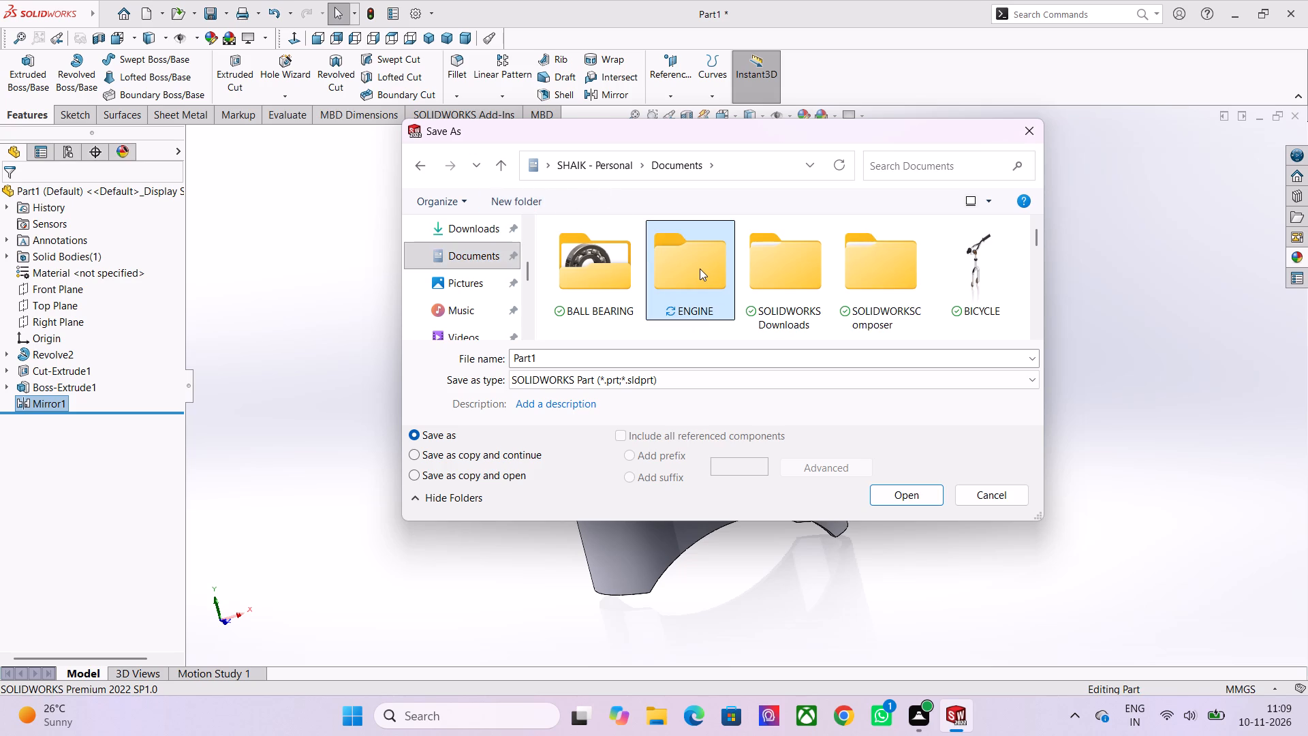
{"action": "double_click", "coordinate": [696, 269]}
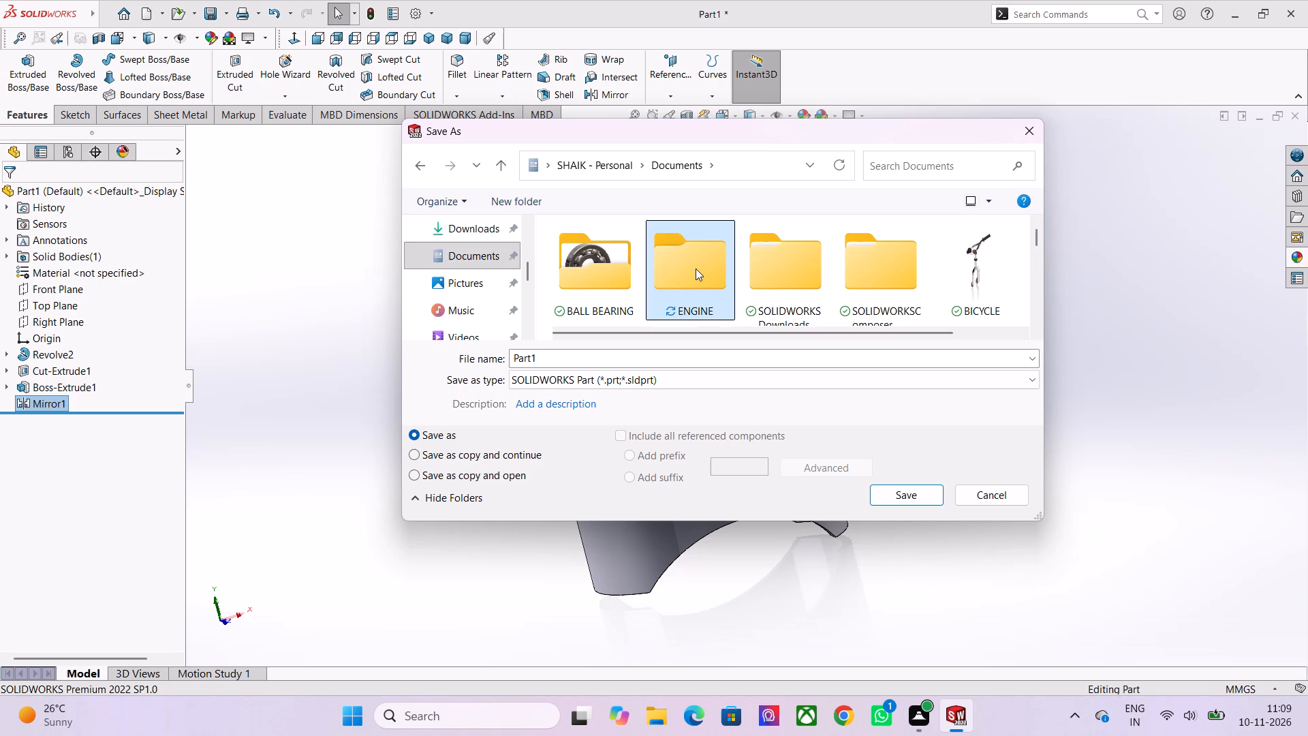
Save the part in the ENGINE folder under the file name 1.PISTON.
{"action": "left_click", "coordinate": [626, 349]}
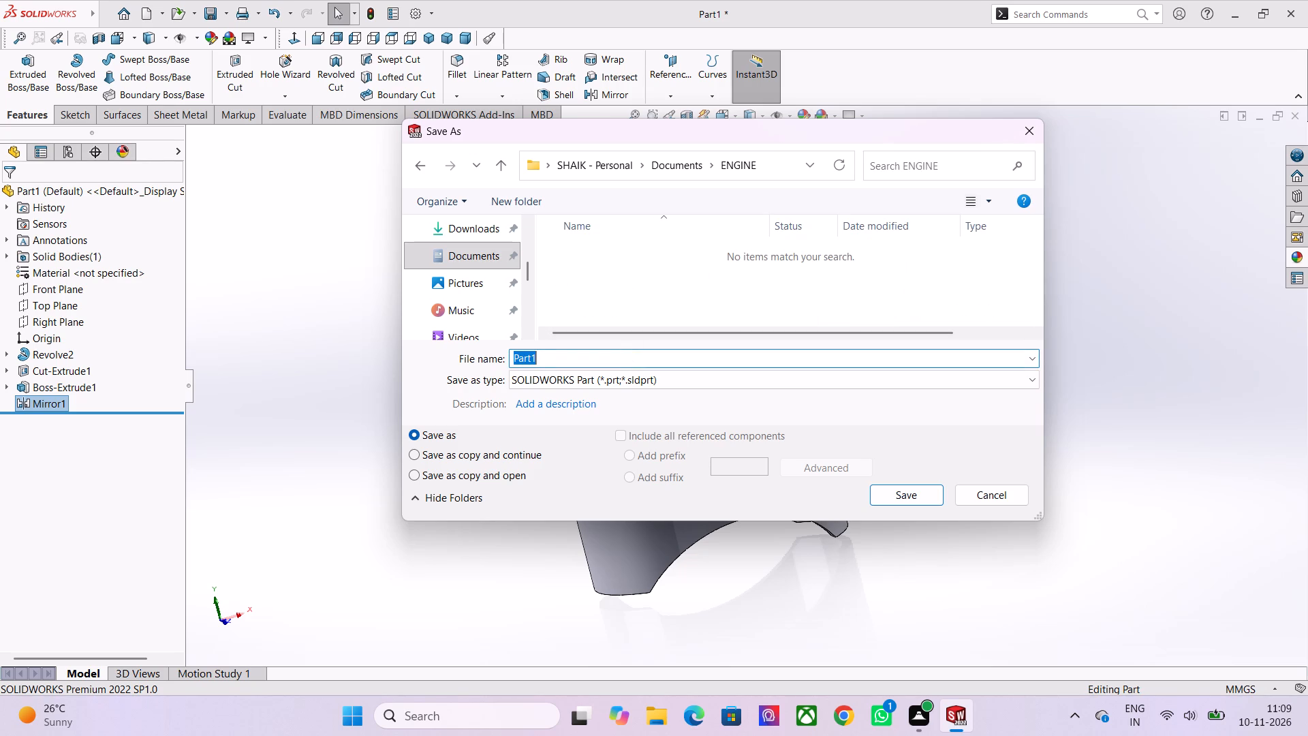
{"action": "type", "text": "1."}
{"action": "type", "text": "PISTON"}
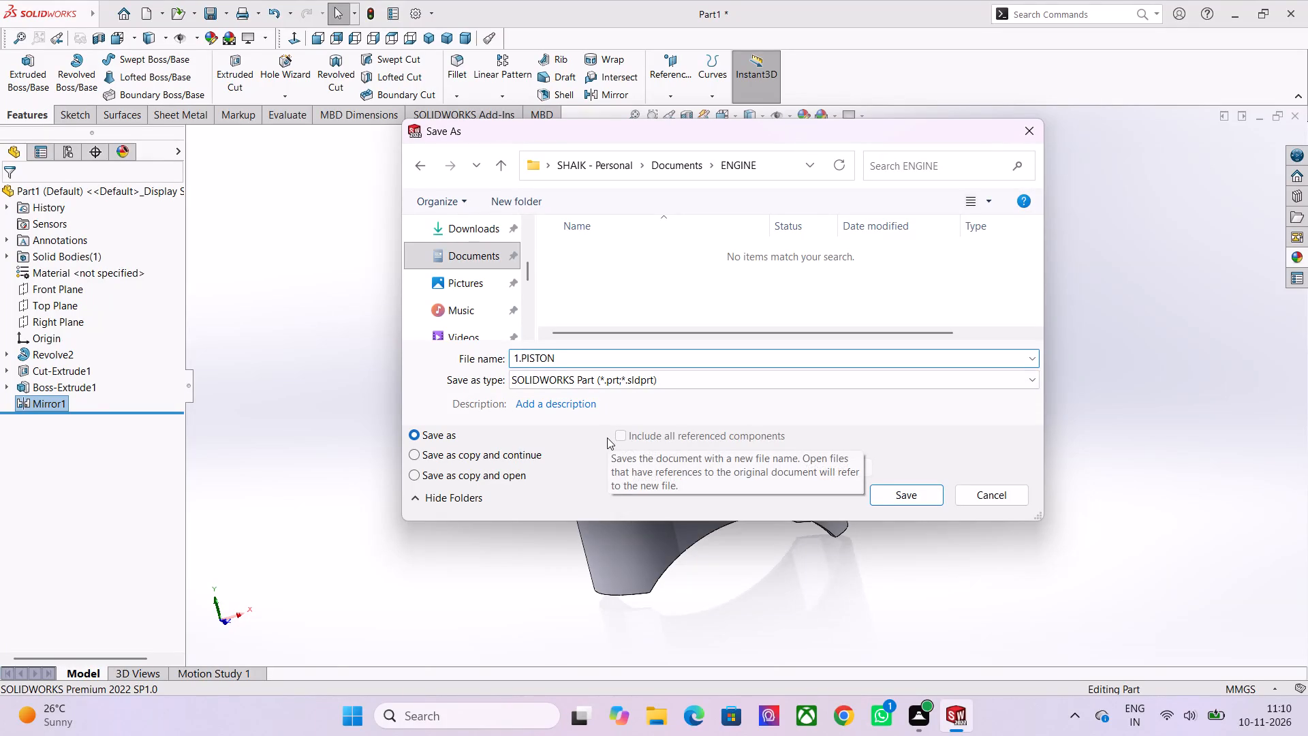
{"action": "left_click", "coordinate": [883, 496]}
Create a new part document.
{"action": "scroll", "coordinate": [883, 496], "scroll_direction": "down", "scroll_amount": 1}
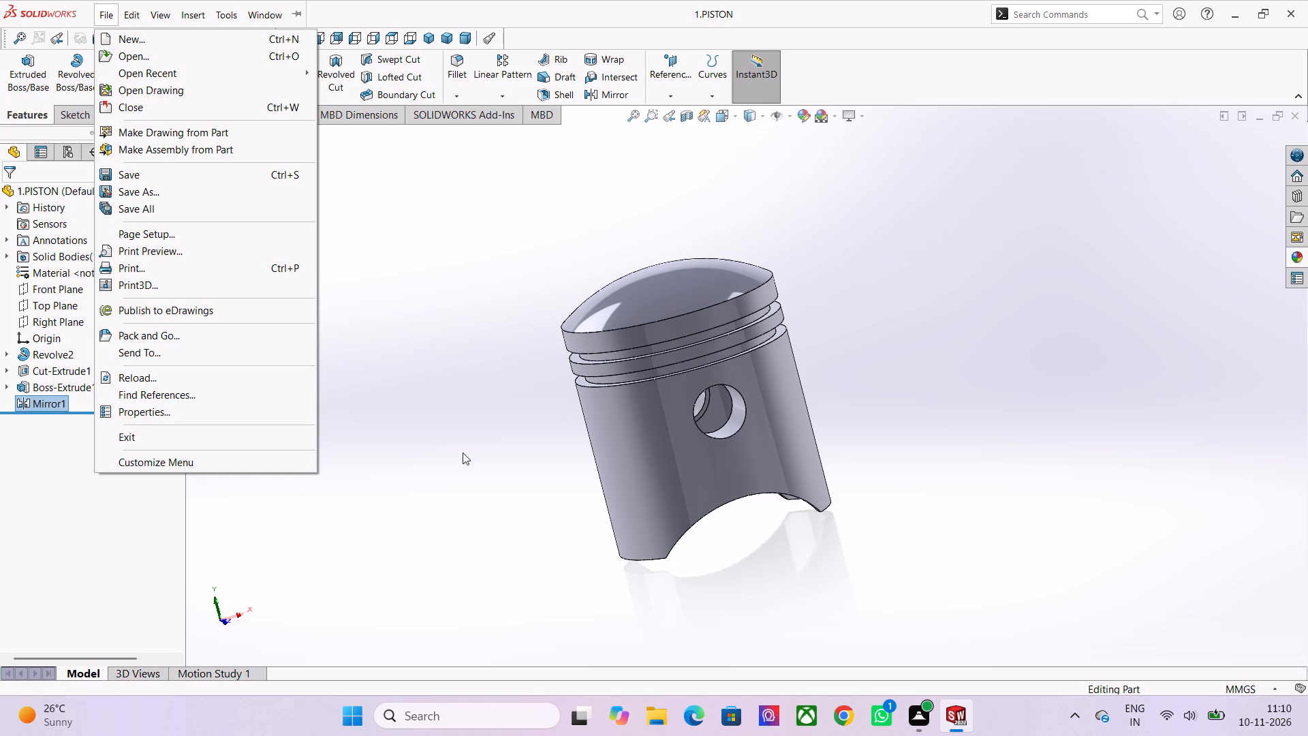
{"action": "left_click", "coordinate": [153, 44]}
{"action": "double_click", "coordinate": [307, 336]}
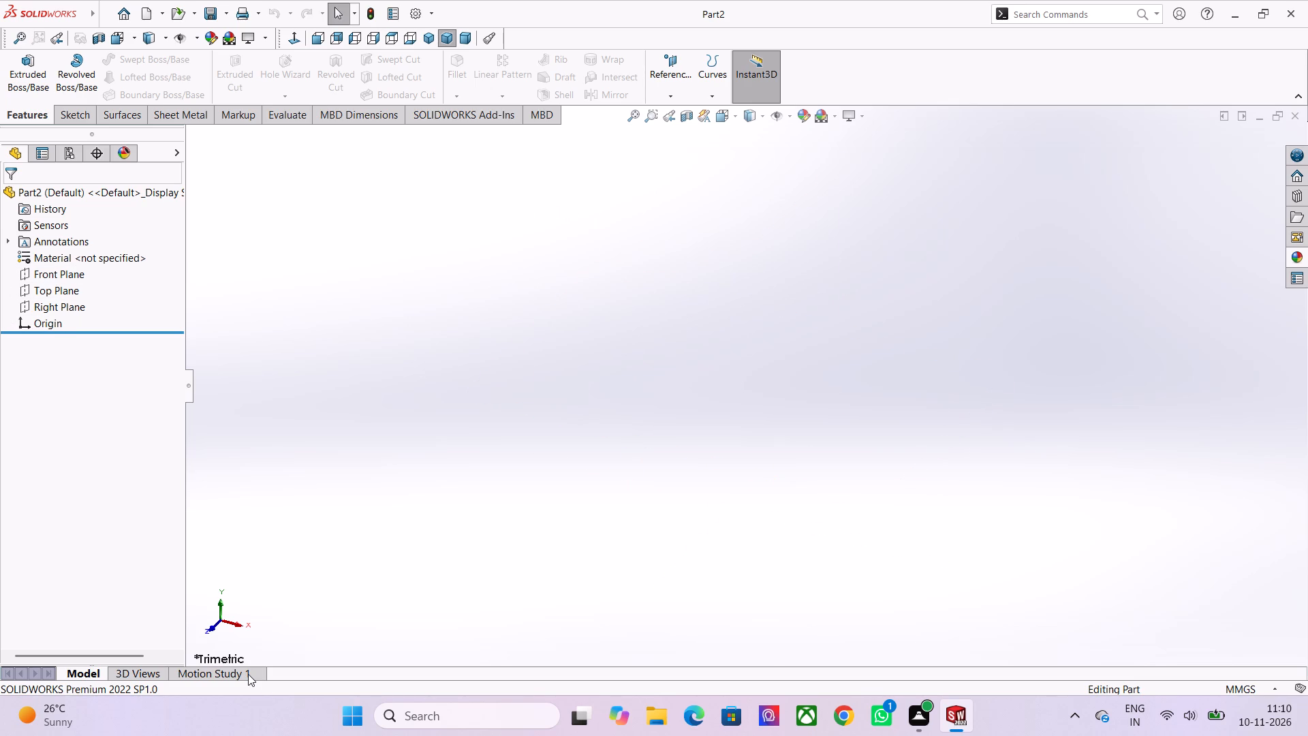
Sketch a circle centred on the origin on the Front Plane and dimension its diameter to 12.5 mm.
{"action": "left_click", "coordinate": [71, 275]}
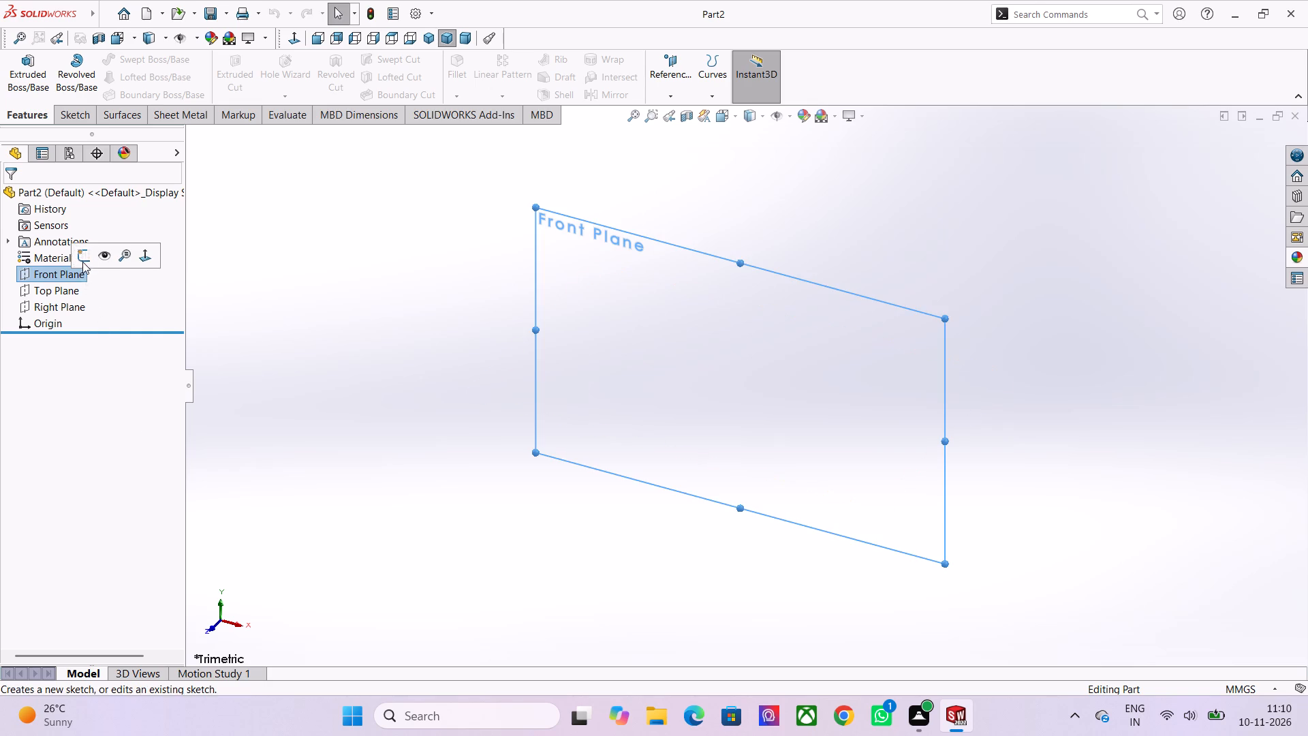
{"action": "left_click", "coordinate": [82, 257]}
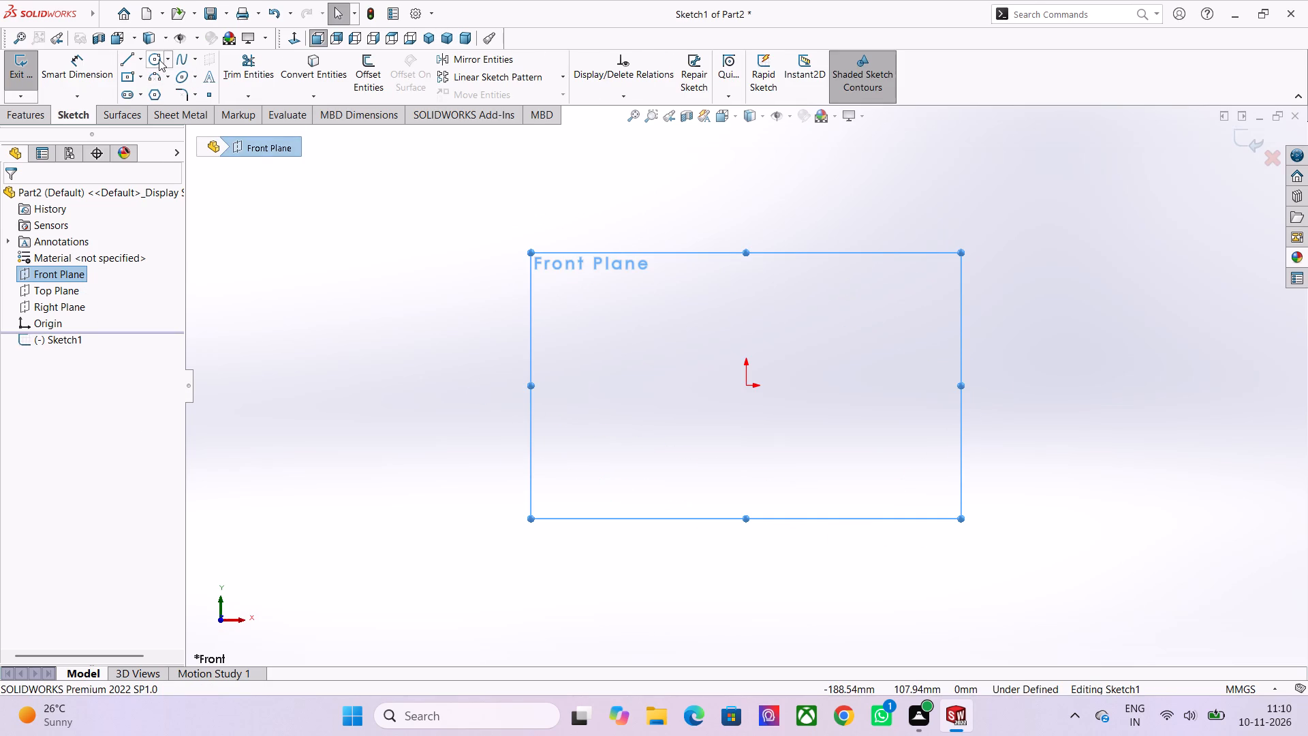
{"action": "left_click", "coordinate": [159, 59]}
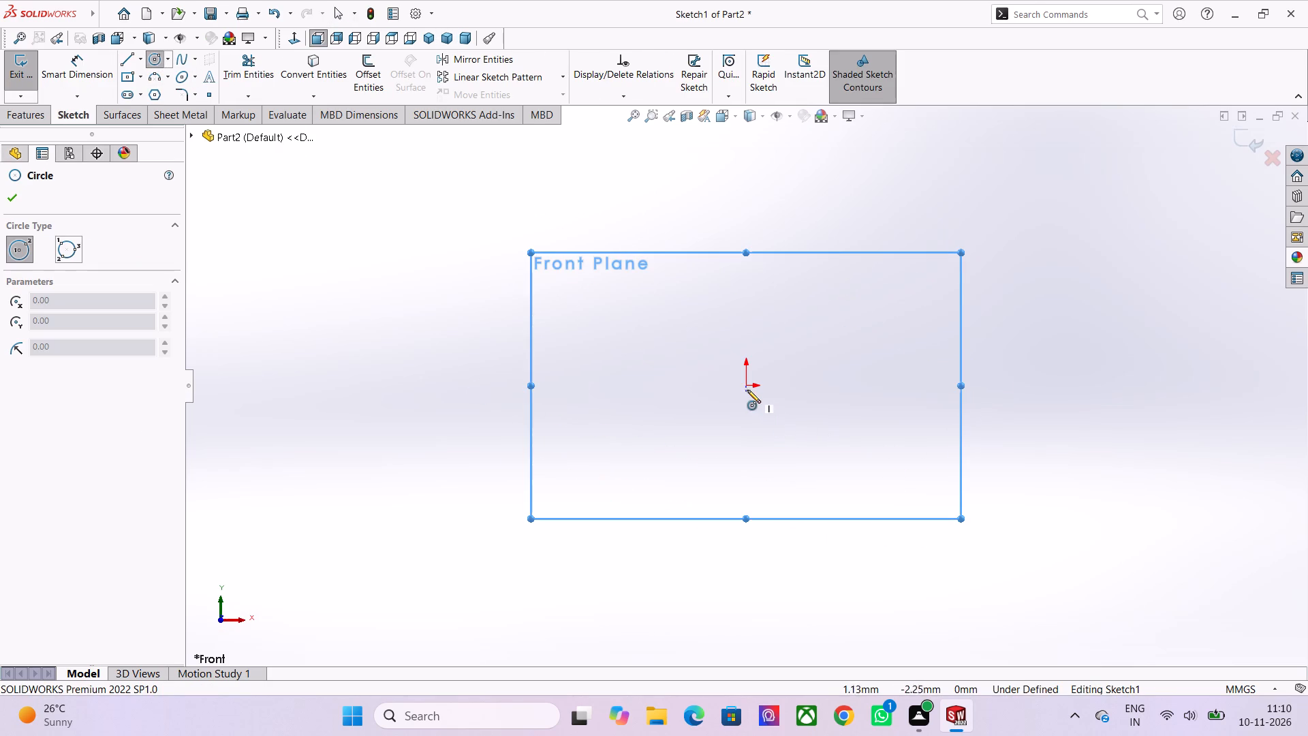
{"action": "left_click", "coordinate": [745, 382]}
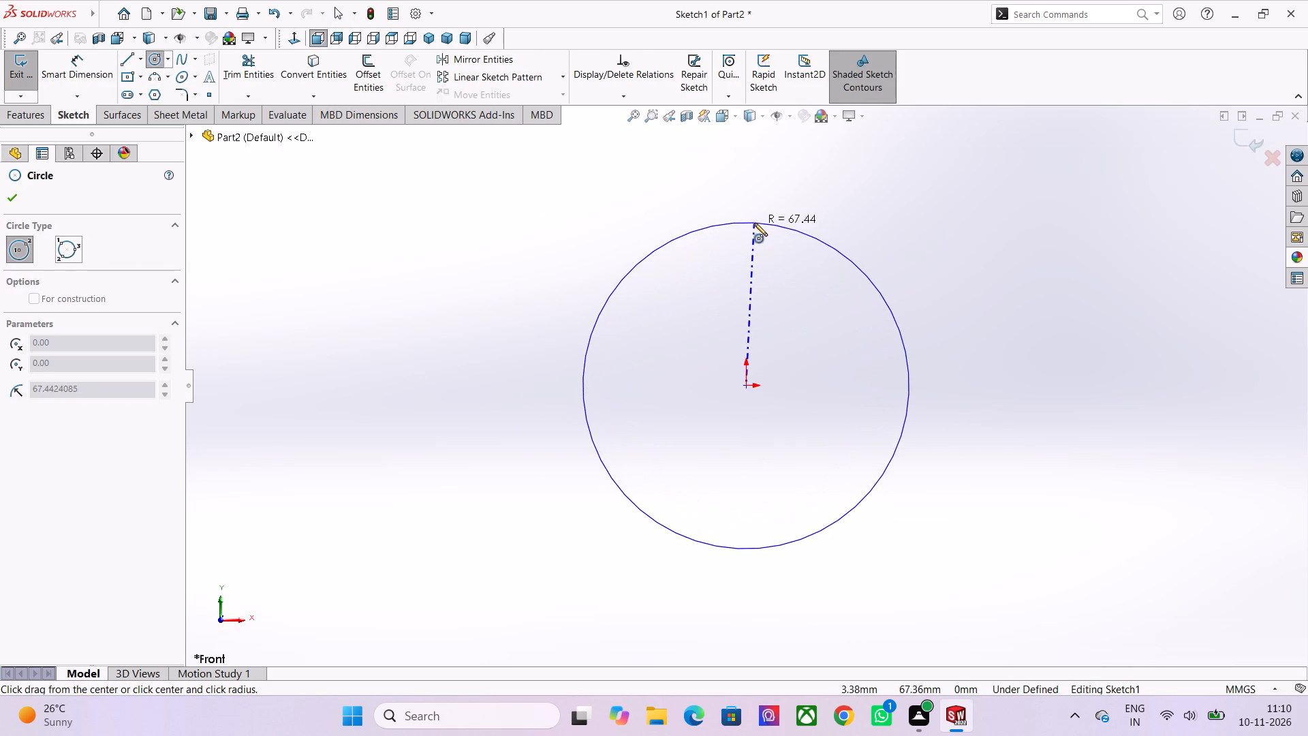
{"action": "left_click", "coordinate": [753, 223]}
{"action": "left_click", "coordinate": [107, 87]}
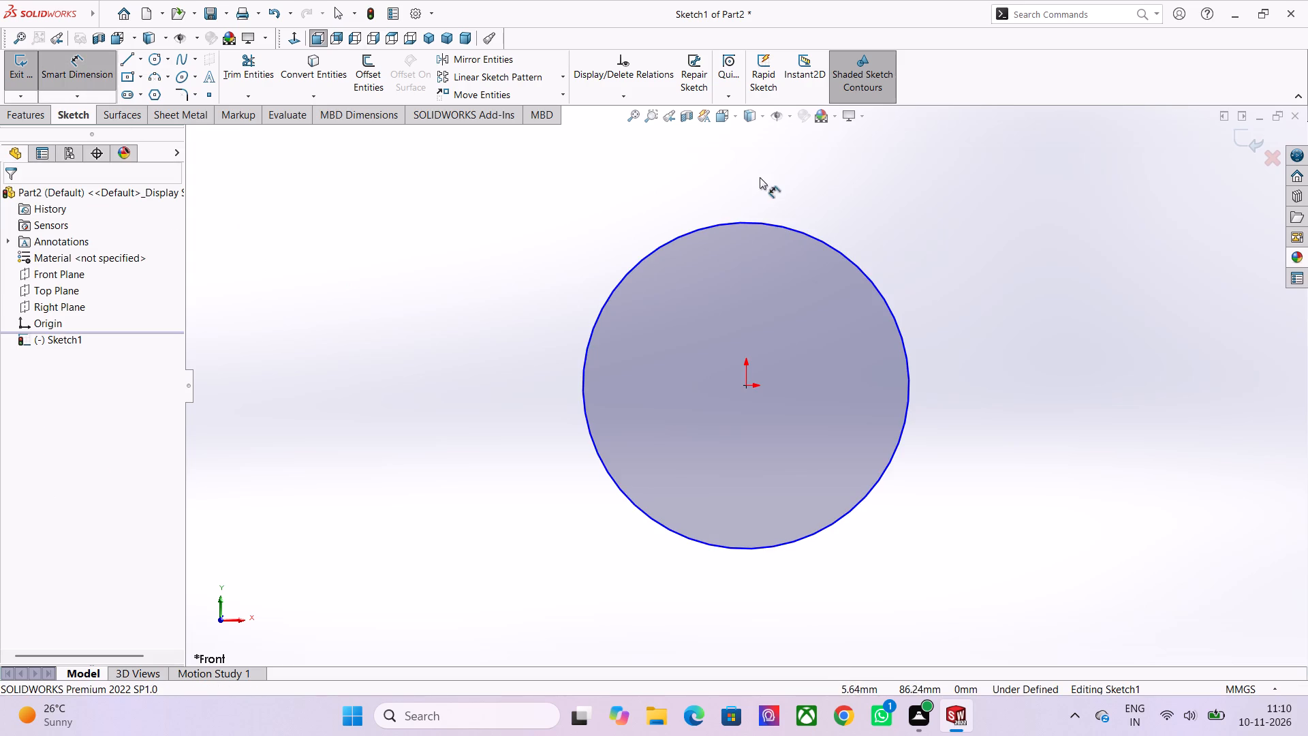
{"action": "left_click", "coordinate": [786, 226]}
{"action": "left_click", "coordinate": [810, 199]}
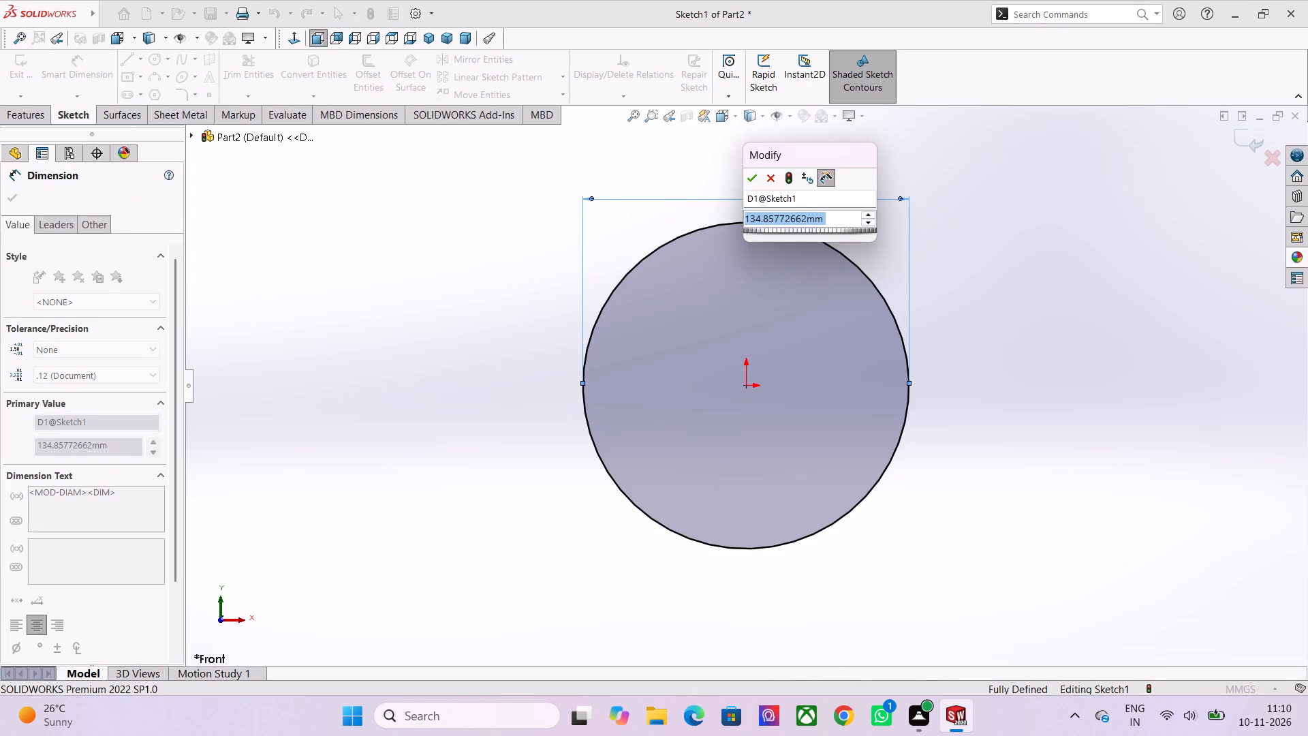
{"action": "type", "text": "12.5"}
{"action": "key", "text": "Return"}
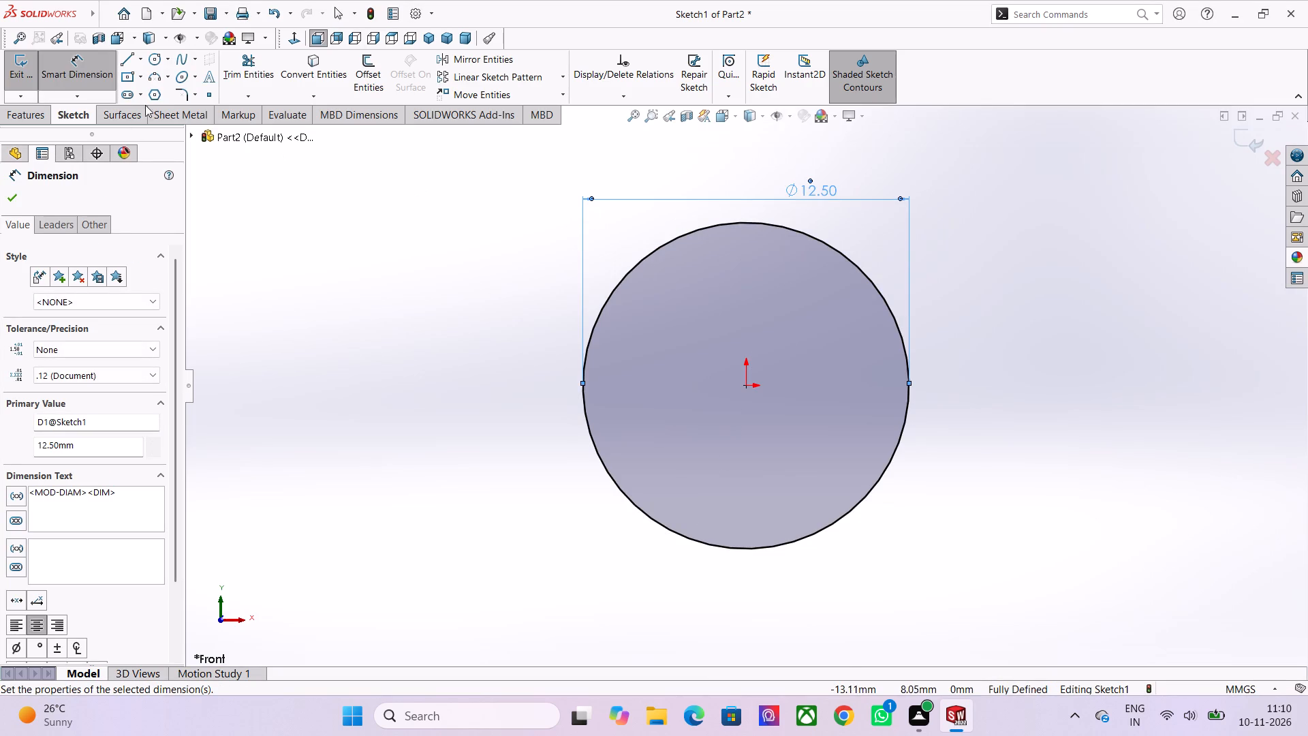
Set up a boss extrusion of the circle with the Mid Plane end condition and a 45 mm depth.
{"action": "left_click", "coordinate": [21, 74]}
{"action": "left_click", "coordinate": [21, 74]}
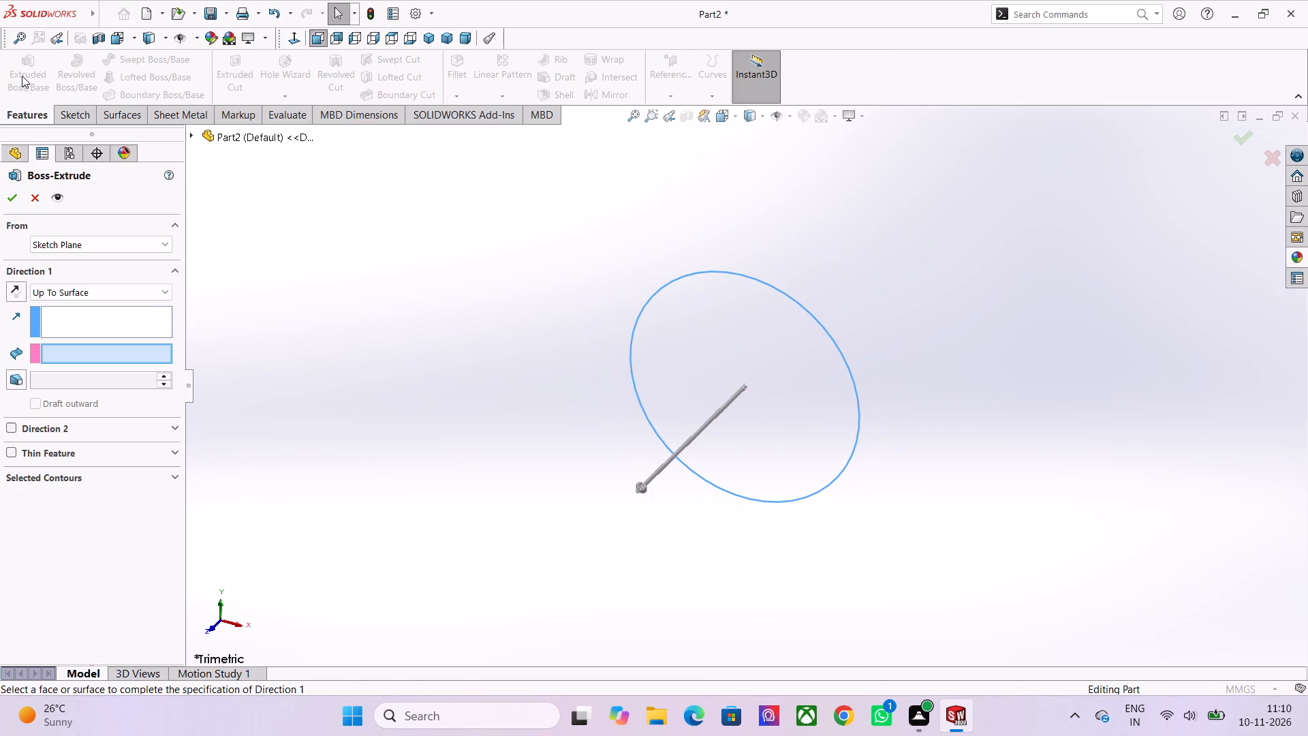
{"action": "left_click", "coordinate": [79, 292]}
{"action": "left_click", "coordinate": [84, 304]}
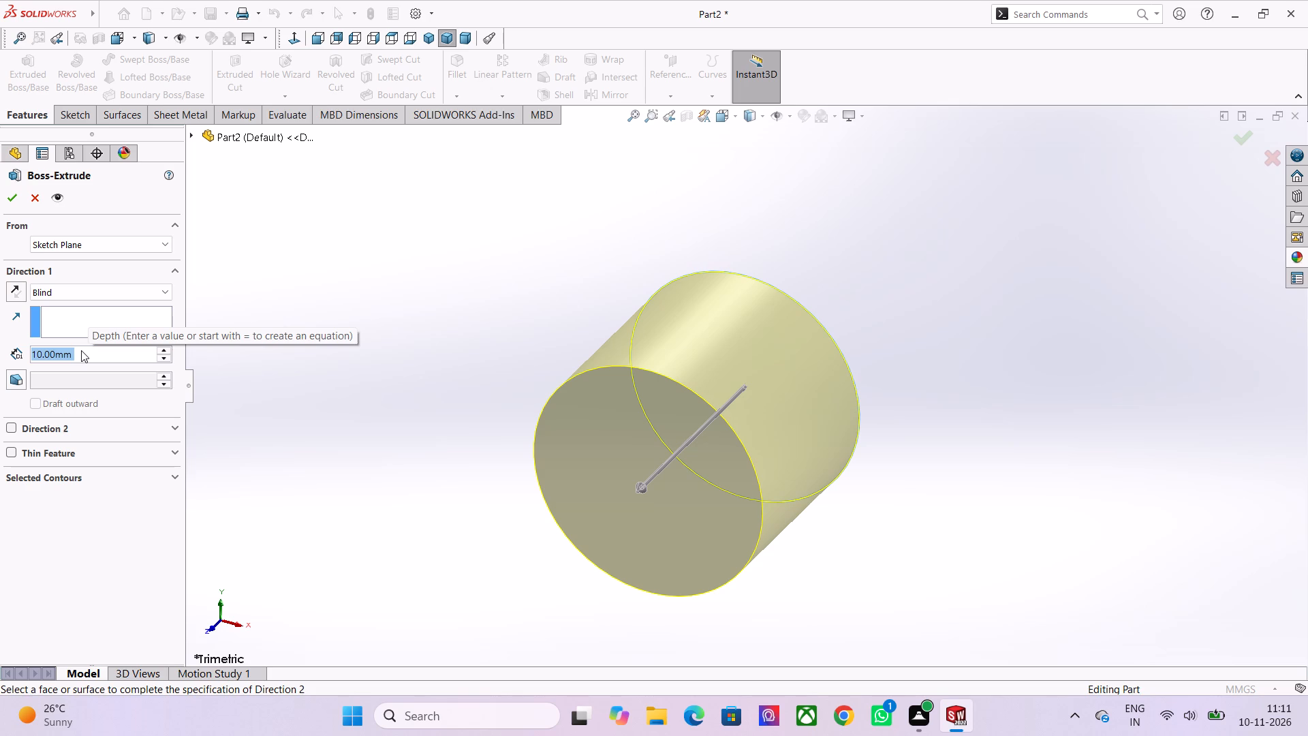
{"action": "type", "text": "45"}
{"action": "key", "text": "Return"}
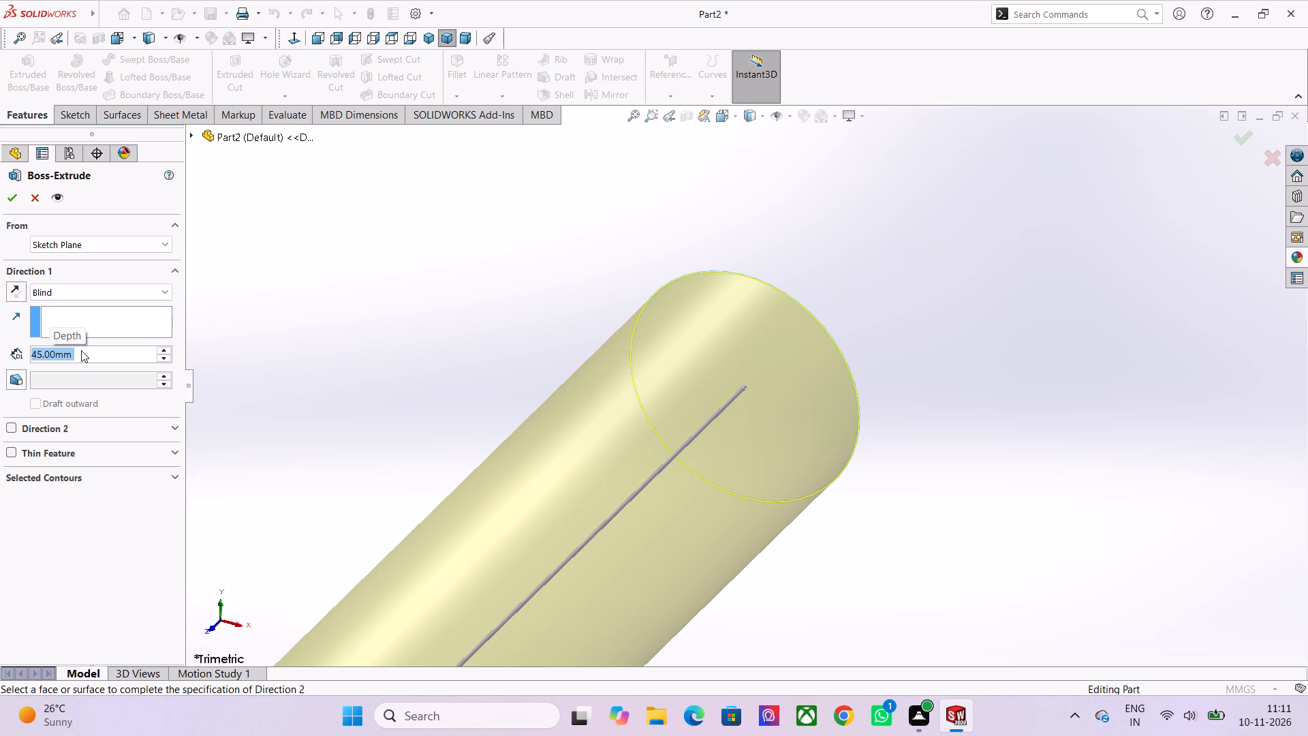
{"action": "left_click", "coordinate": [89, 293]}
{"action": "left_click", "coordinate": [84, 362]}
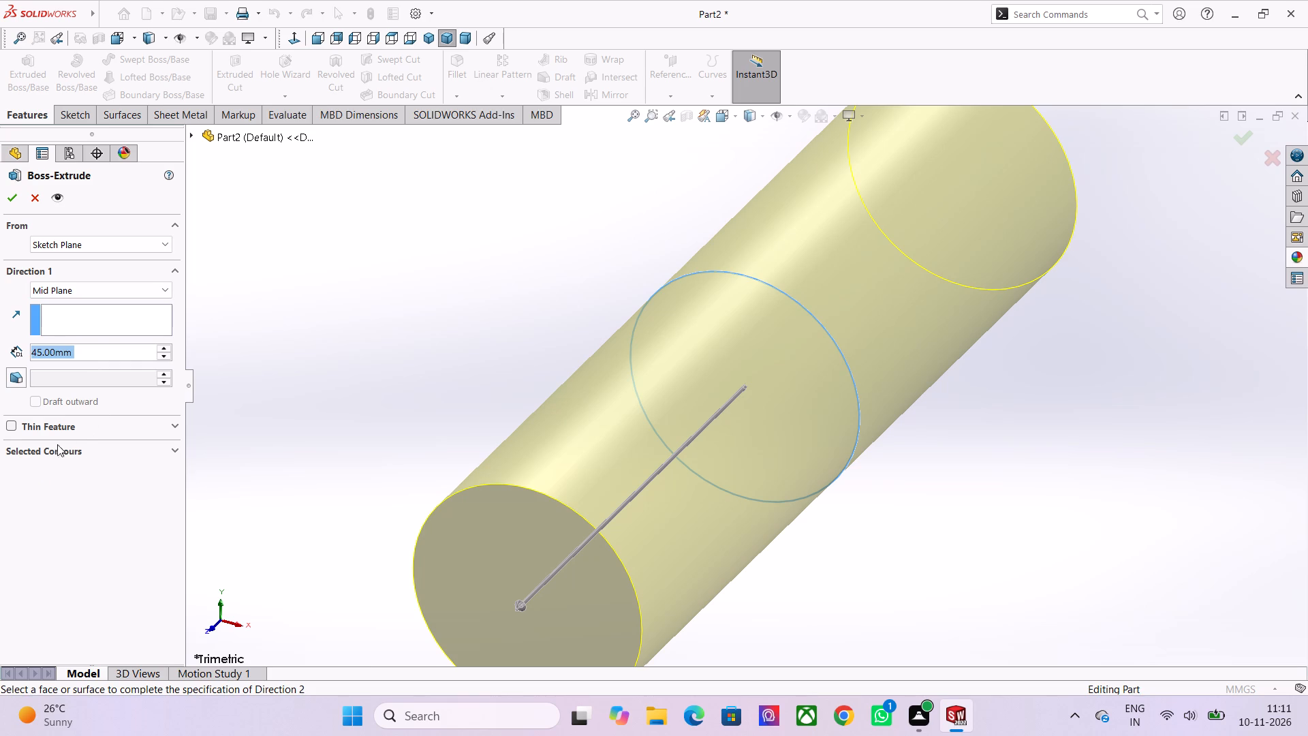
Make the extrusion a one-direction thin feature with a 2.5 mm wall offset inward from the circle.
{"action": "left_click", "coordinate": [16, 425]}
{"action": "type", "text": "2.5"}
{"action": "key", "text": "Return"}
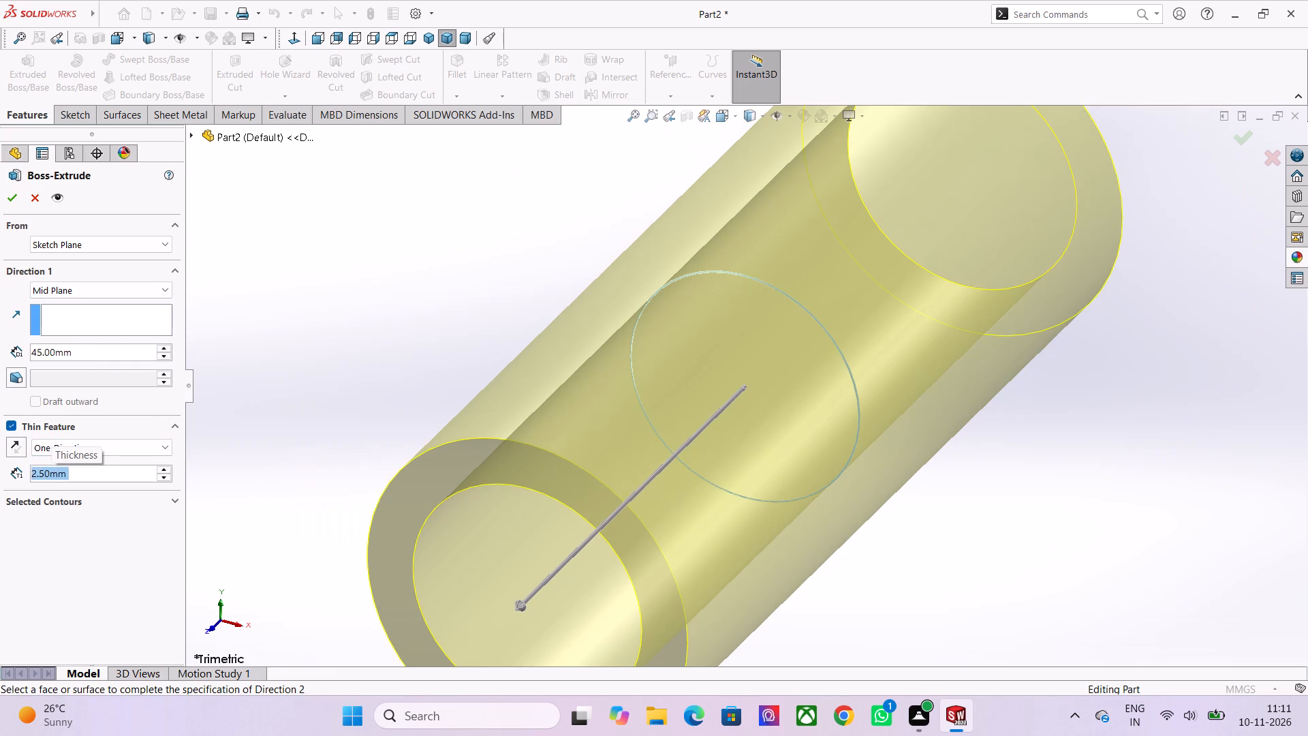
{"action": "left_click", "coordinate": [12, 440]}
{"action": "left_click", "coordinate": [12, 440]}
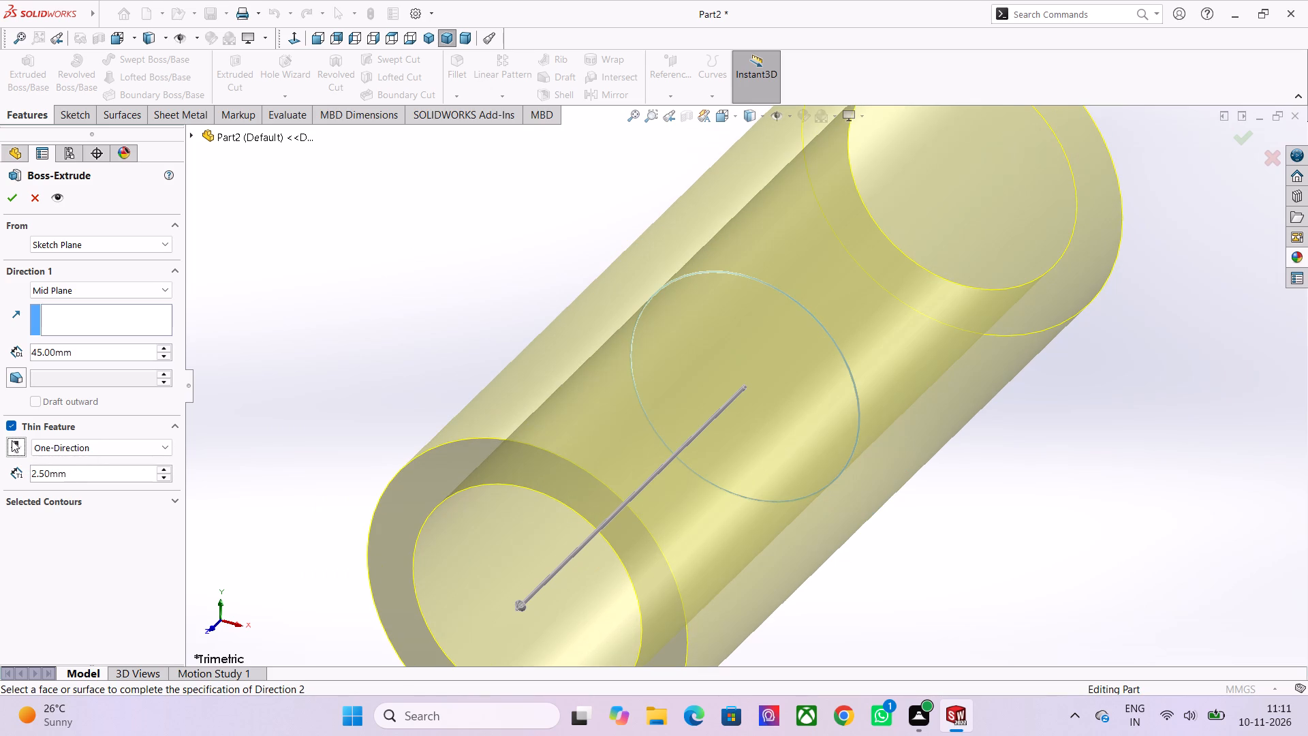
{"action": "left_click", "coordinate": [12, 440]}
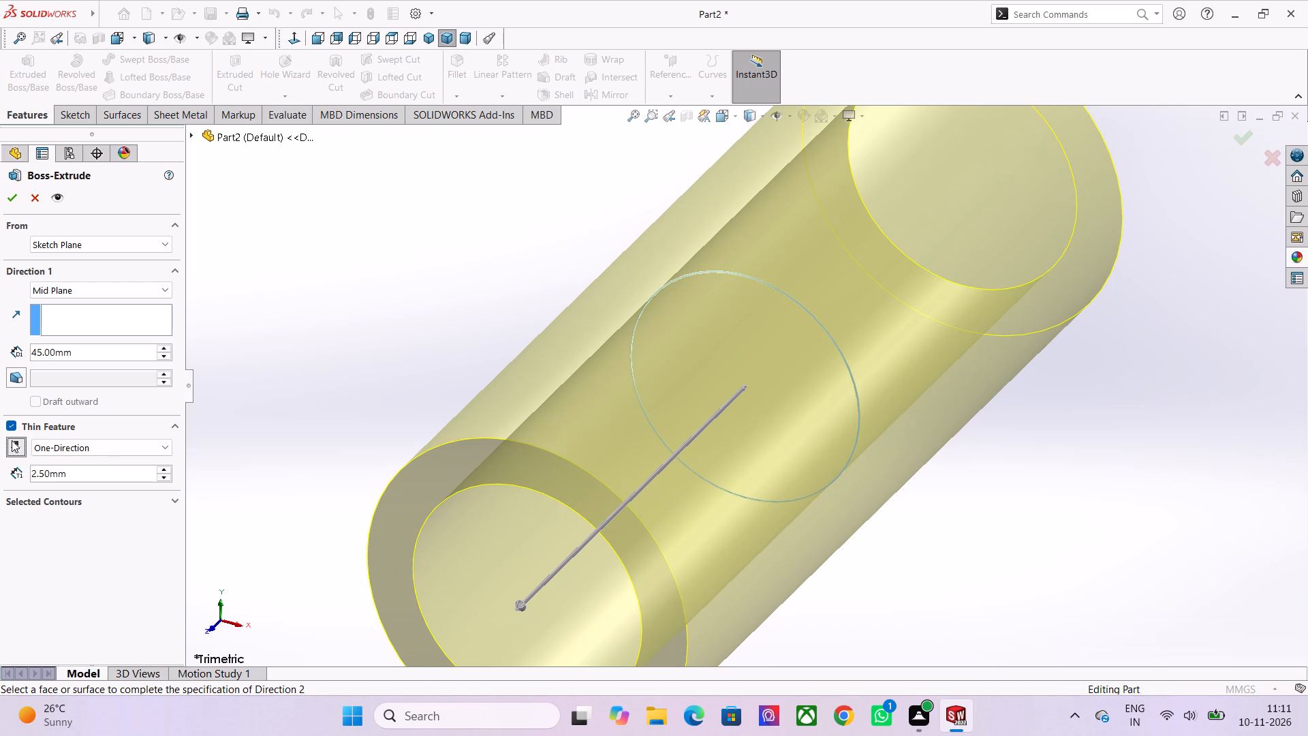
{"action": "left_click", "coordinate": [12, 440]}
{"action": "left_click", "coordinate": [13, 443]}
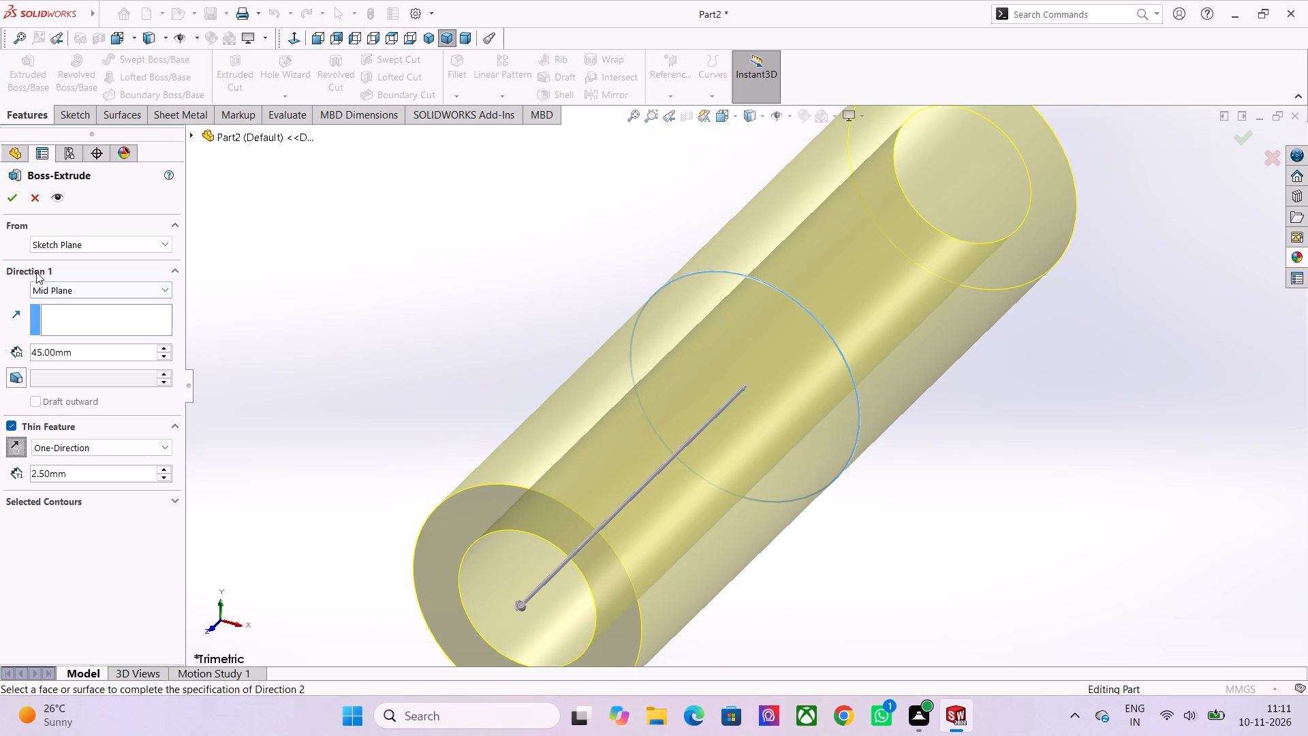
{"action": "left_click", "coordinate": [16, 195]}
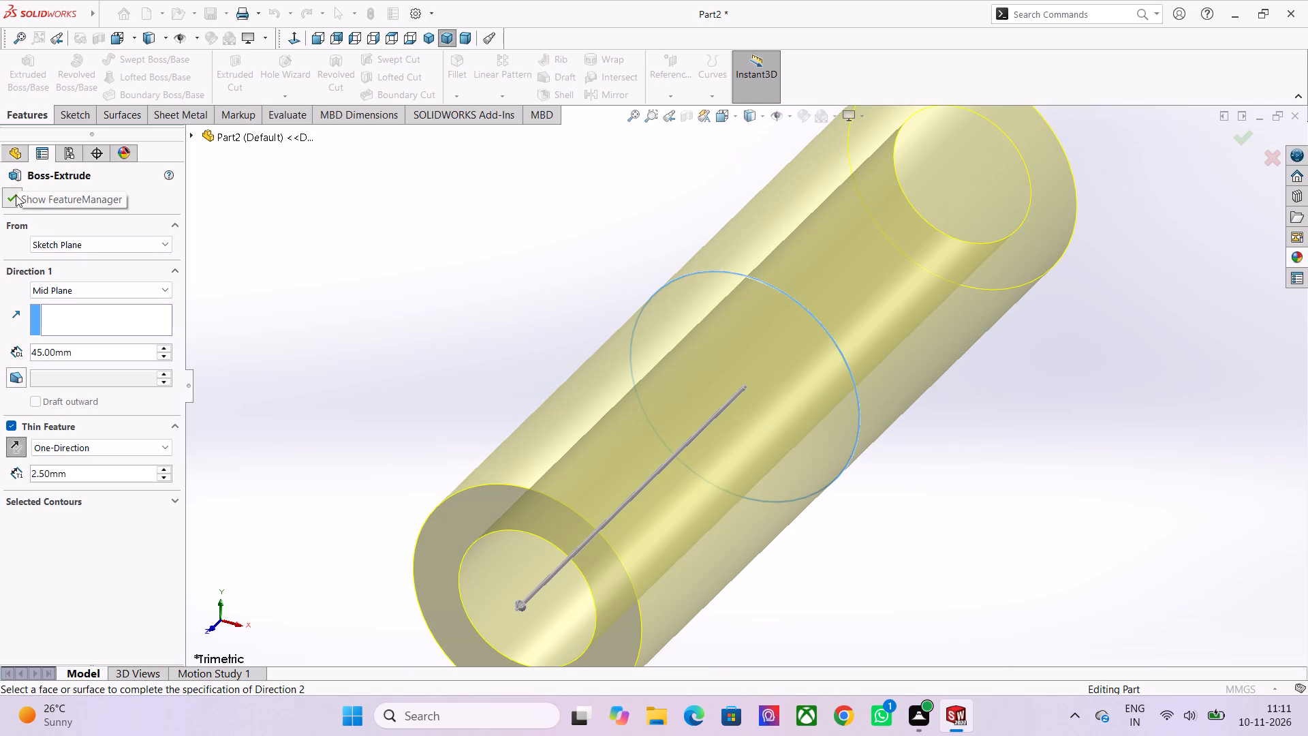
Chamfer both outer end edges of the tube by selecting its outer cylindrical face, with a 0.5 mm distance and 45° angle.
{"action": "scroll", "coordinate": [110, 275], "scroll_direction": "down", "scroll_amount": 2}
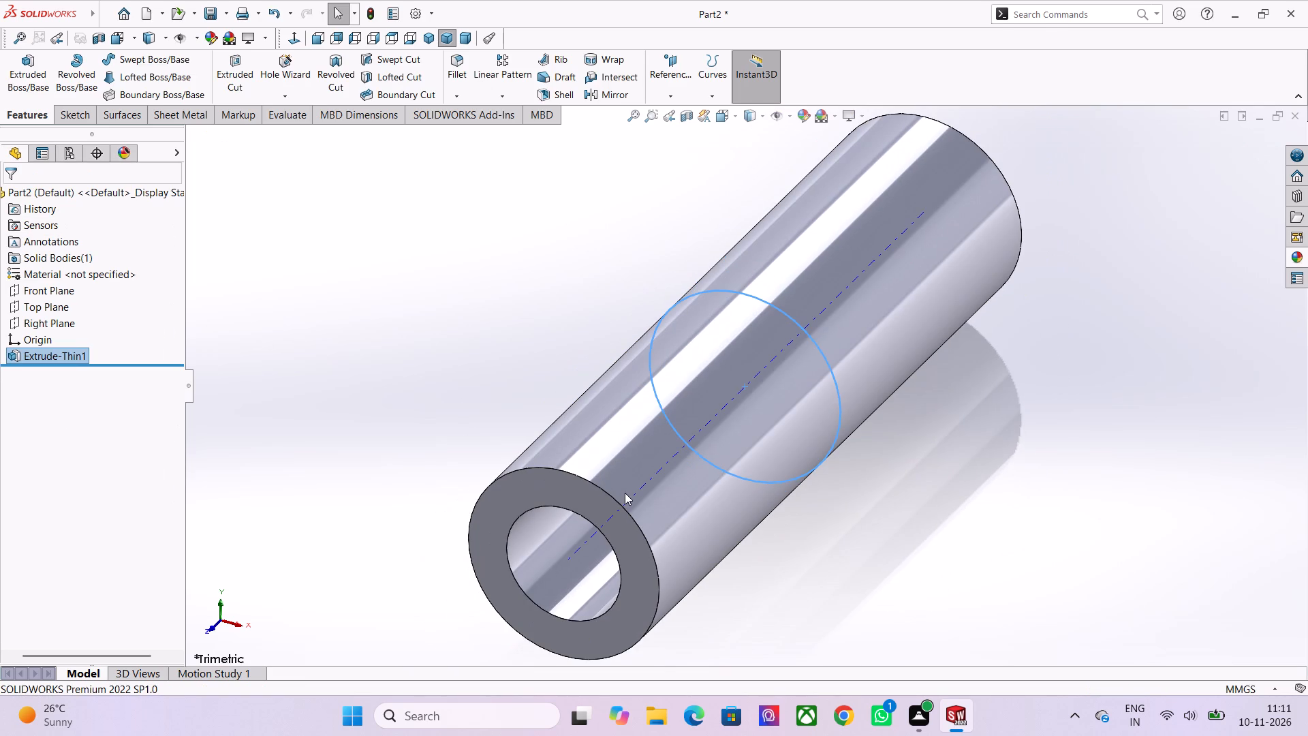
{"action": "scroll", "coordinate": [715, 585], "scroll_direction": "down", "scroll_amount": 1}
{"action": "middle_click_drag", "start_coordinate": [723, 580], "coordinate": [731, 576]}
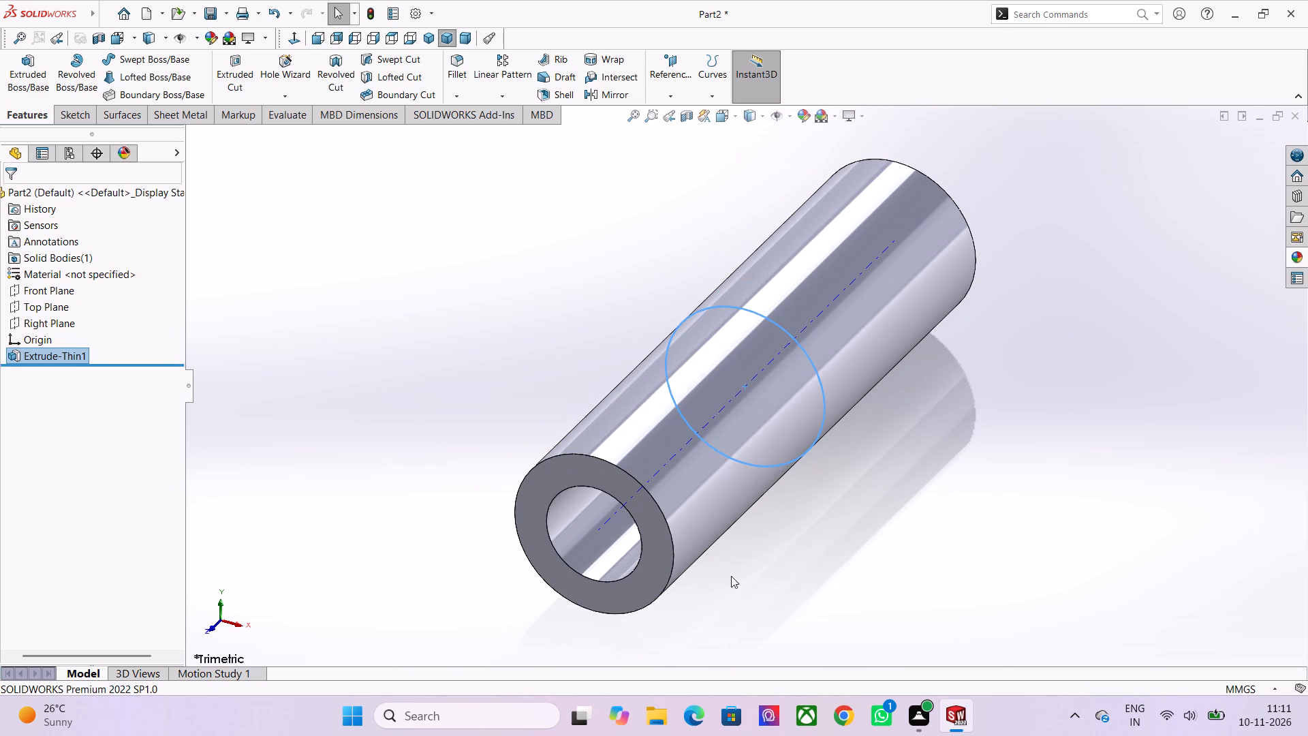
{"action": "middle_click_drag", "start_coordinate": [731, 576], "coordinate": [752, 525]}
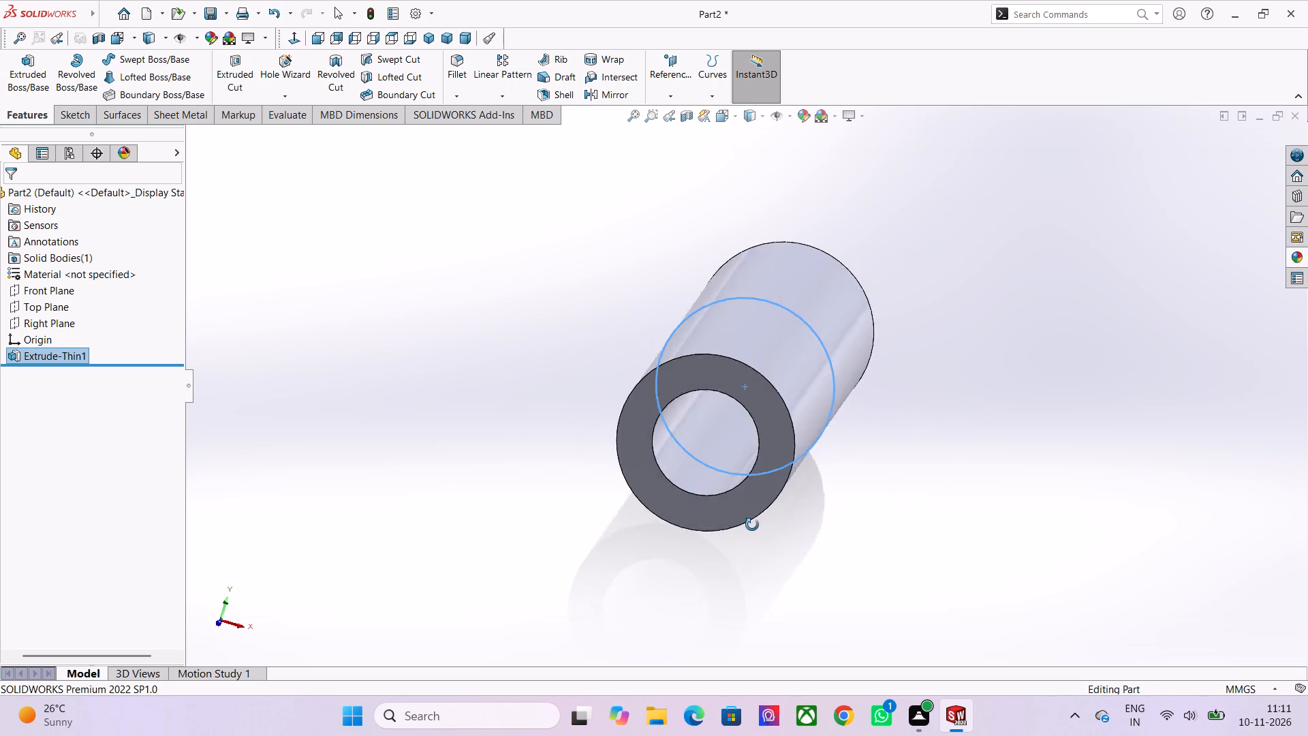
{"action": "middle_click_drag", "start_coordinate": [752, 525], "coordinate": [739, 548]}
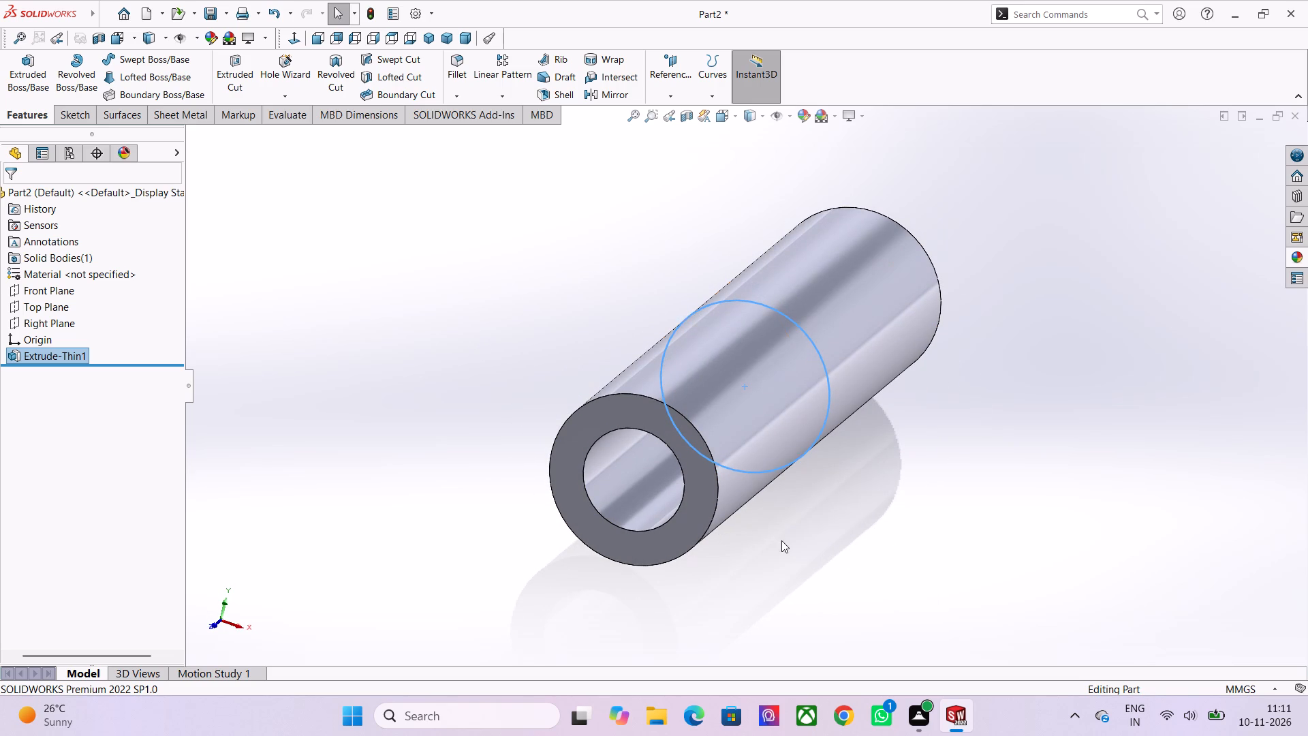
{"action": "left_click", "coordinate": [921, 544]}
{"action": "scroll", "coordinate": [912, 524], "scroll_direction": "down", "scroll_amount": 1}
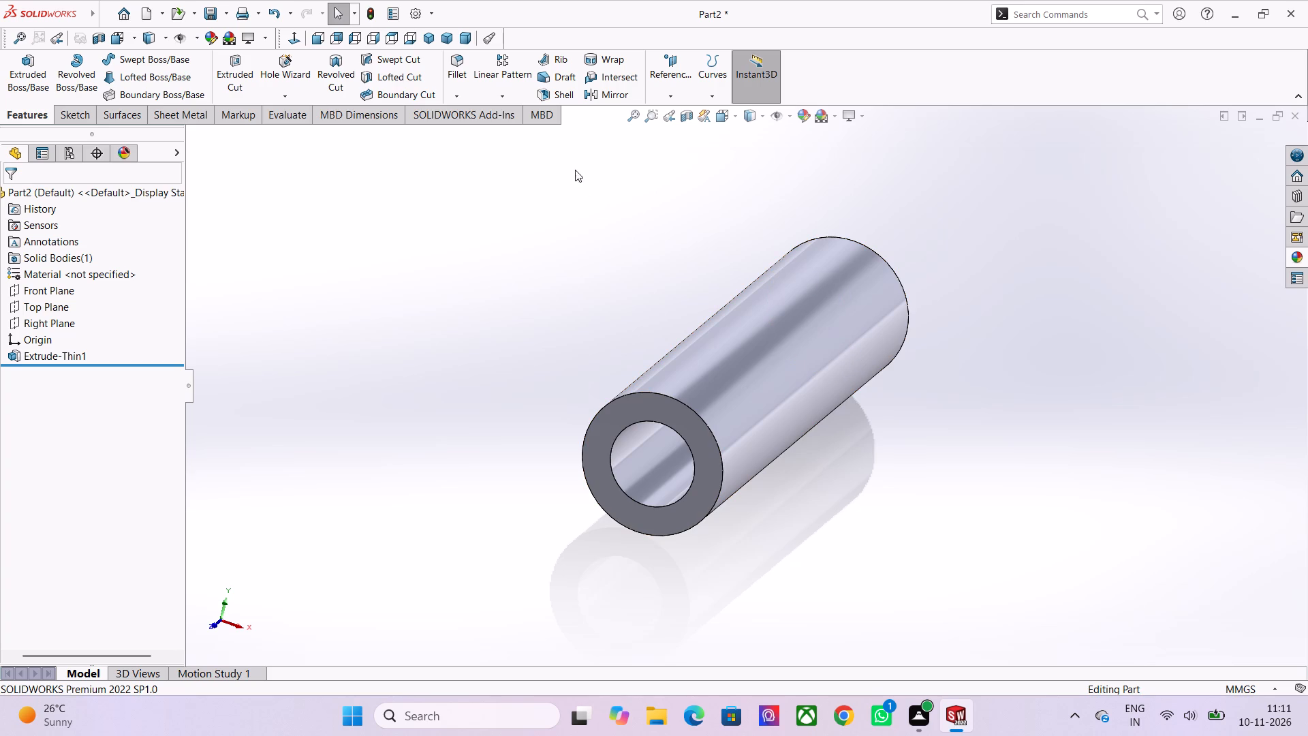
{"action": "left_click", "coordinate": [456, 72]}
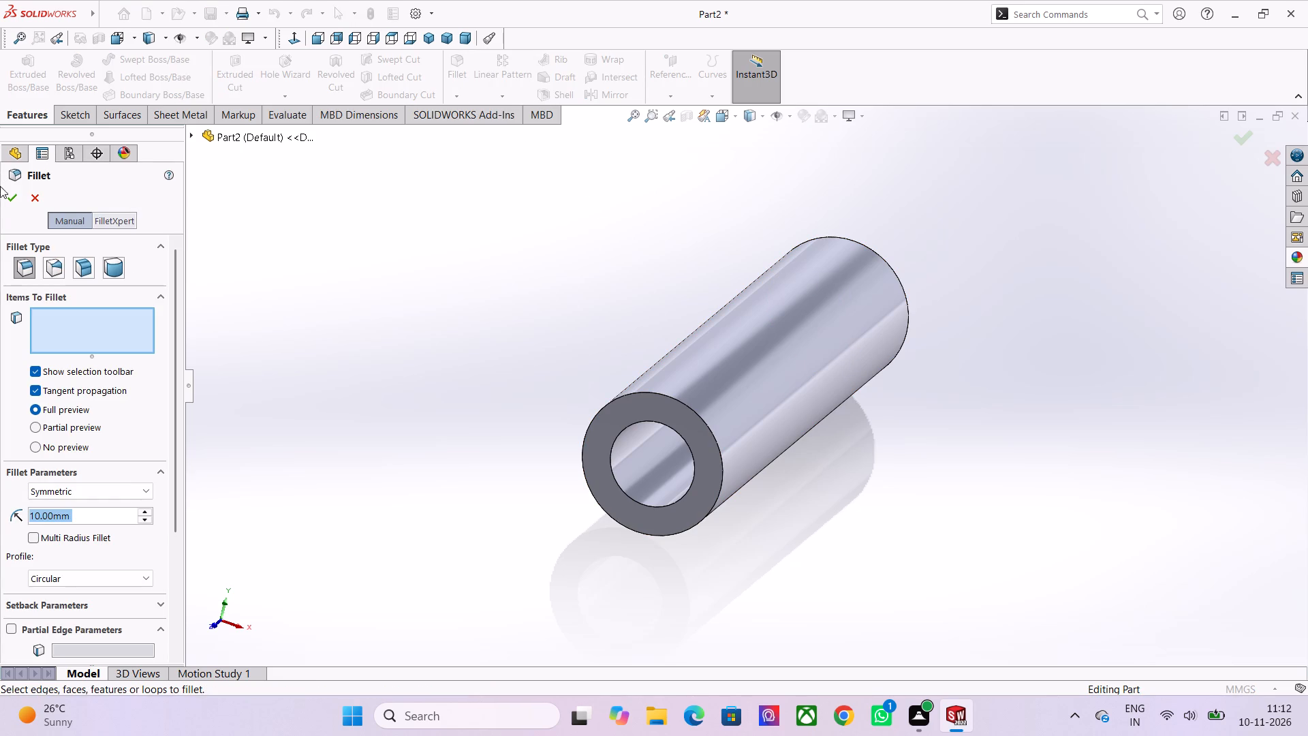
{"action": "left_click", "coordinate": [35, 191]}
{"action": "left_click", "coordinate": [467, 91]}
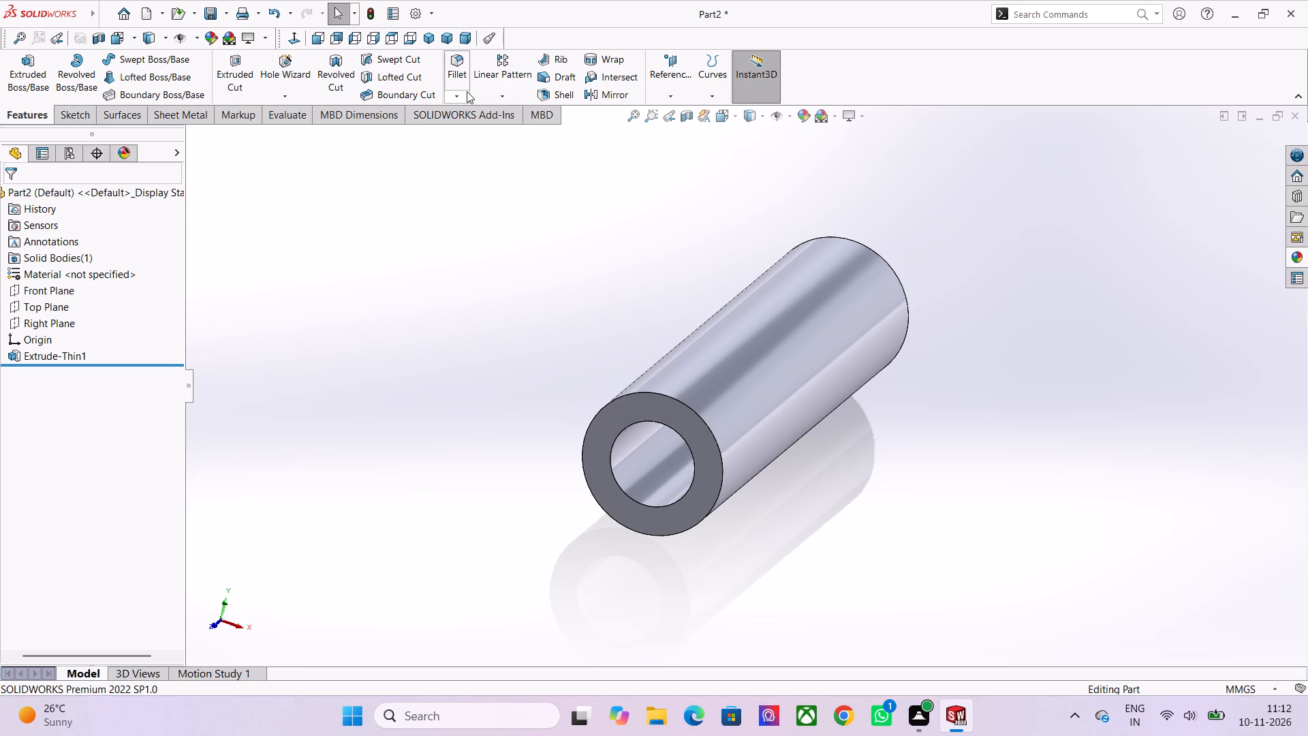
{"action": "left_click", "coordinate": [471, 126]}
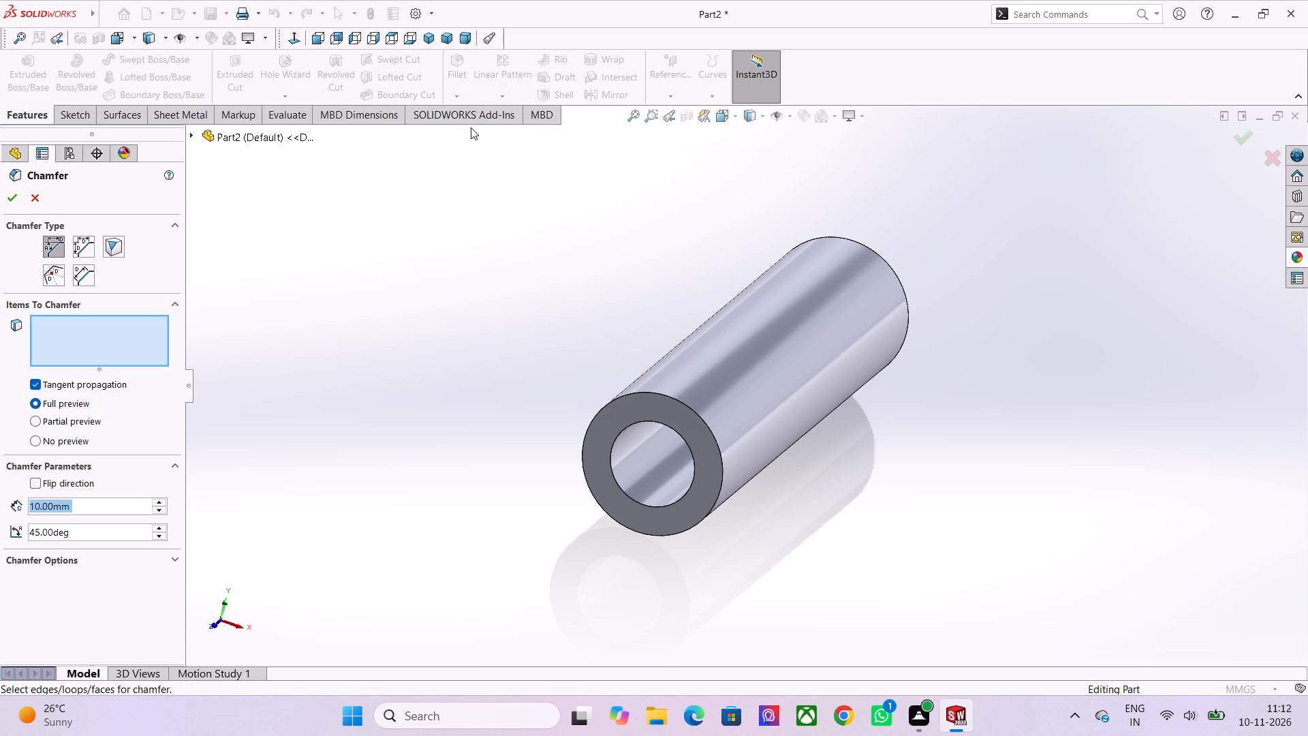
{"action": "type", "text": "0.5"}
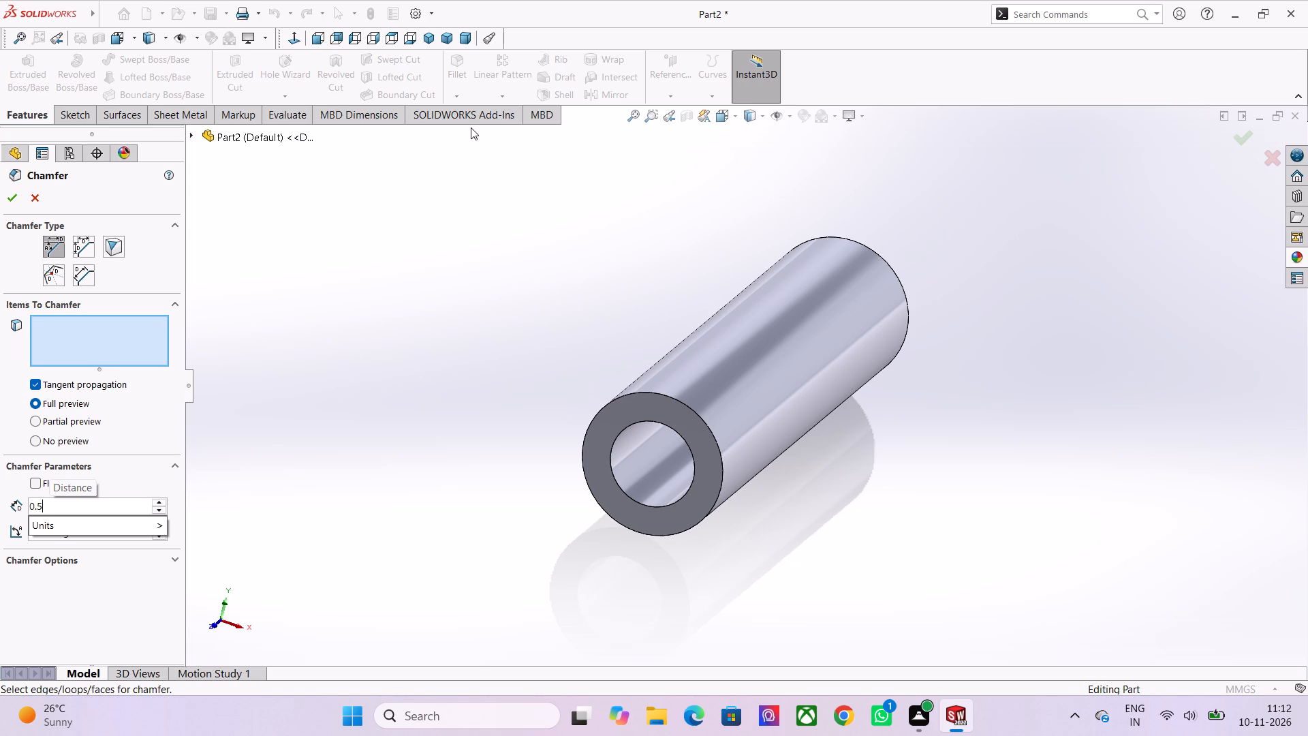
{"action": "left_click", "coordinate": [719, 361]}
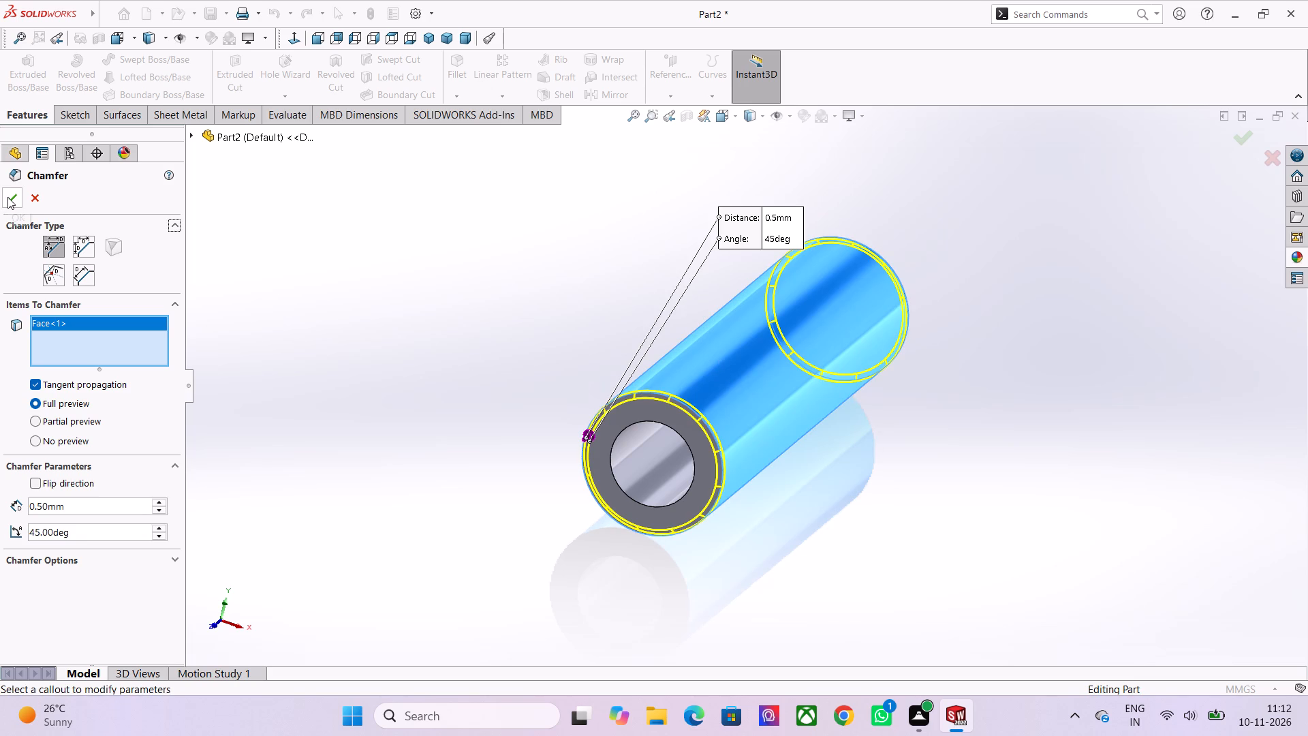
{"action": "left_click", "coordinate": [7, 197]}
Apply the polished nickel appearance to the tube.
{"action": "scroll", "coordinate": [420, 363], "scroll_direction": "down", "scroll_amount": 2}
{"action": "middle_click_drag", "start_coordinate": [901, 497], "coordinate": [774, 505]}
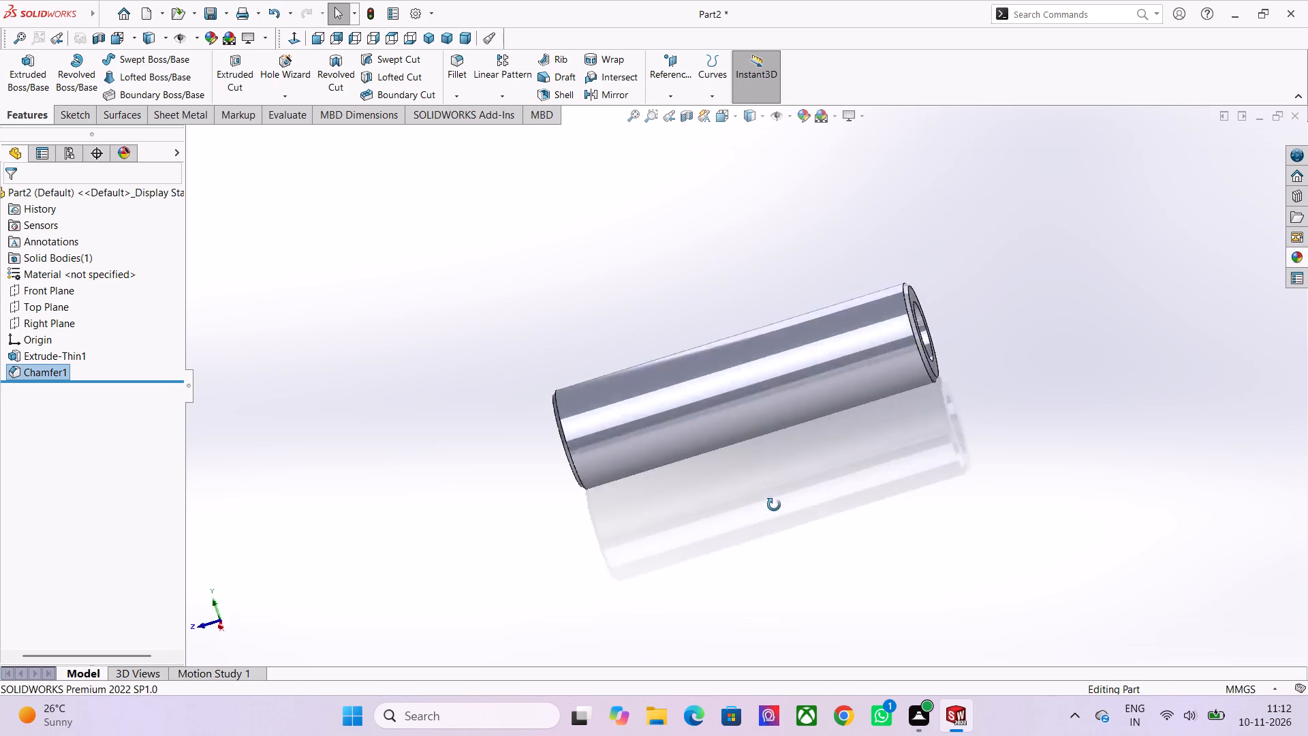
{"action": "middle_click_drag", "start_coordinate": [774, 505], "coordinate": [856, 463]}
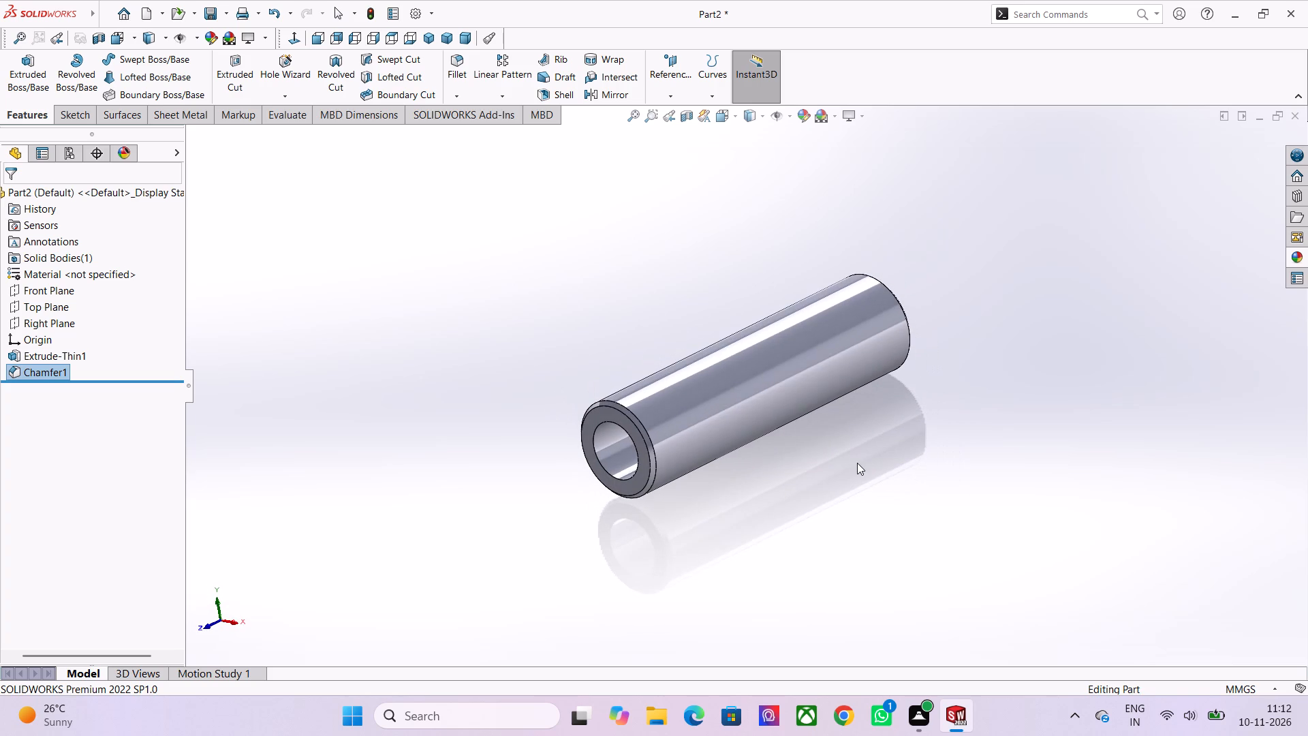
{"action": "scroll", "coordinate": [881, 394], "scroll_direction": "up", "scroll_amount": 1}
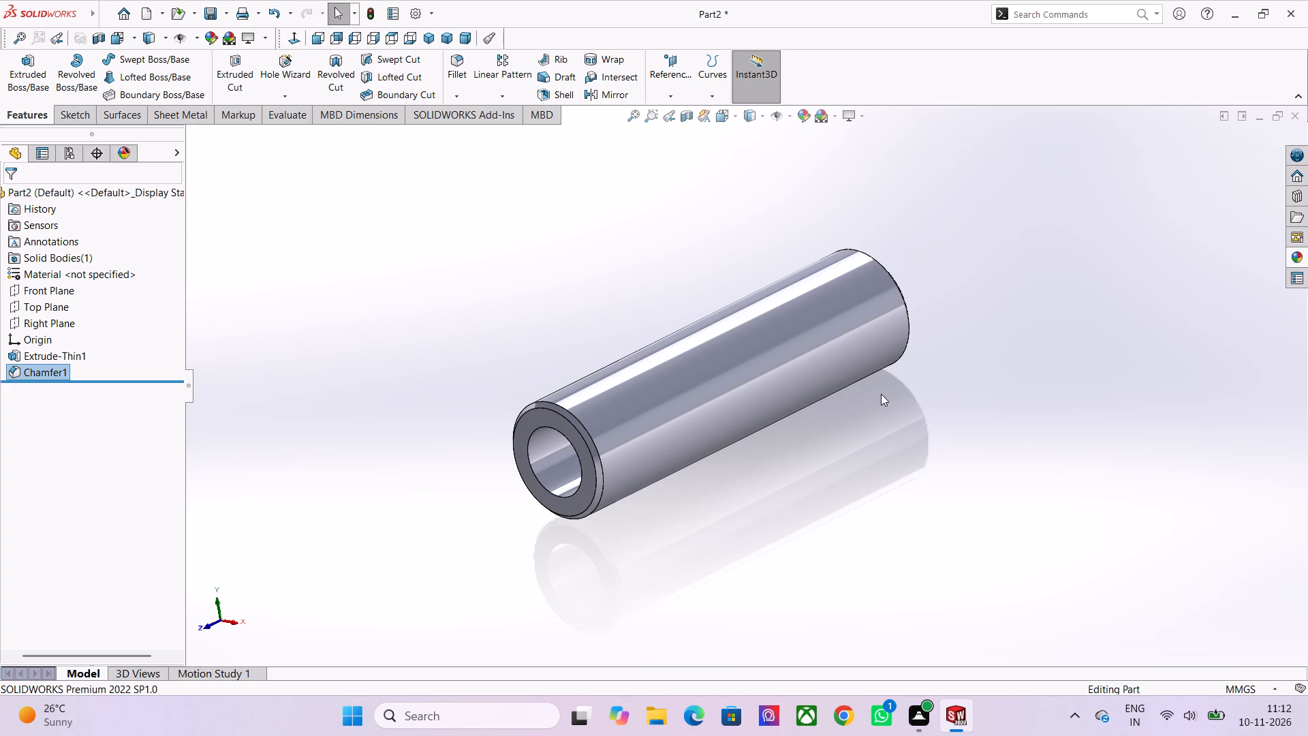
{"action": "left_click", "coordinate": [1299, 194]}
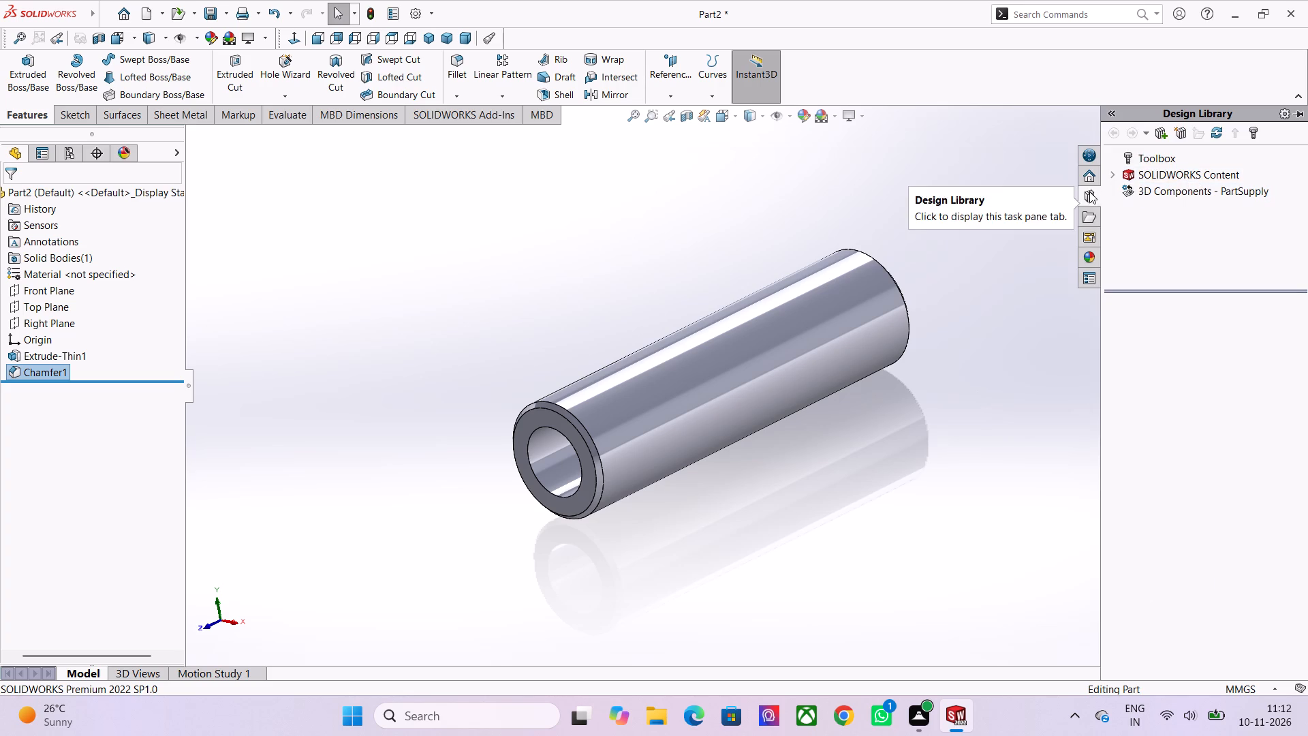
{"action": "left_click", "coordinate": [1087, 257]}
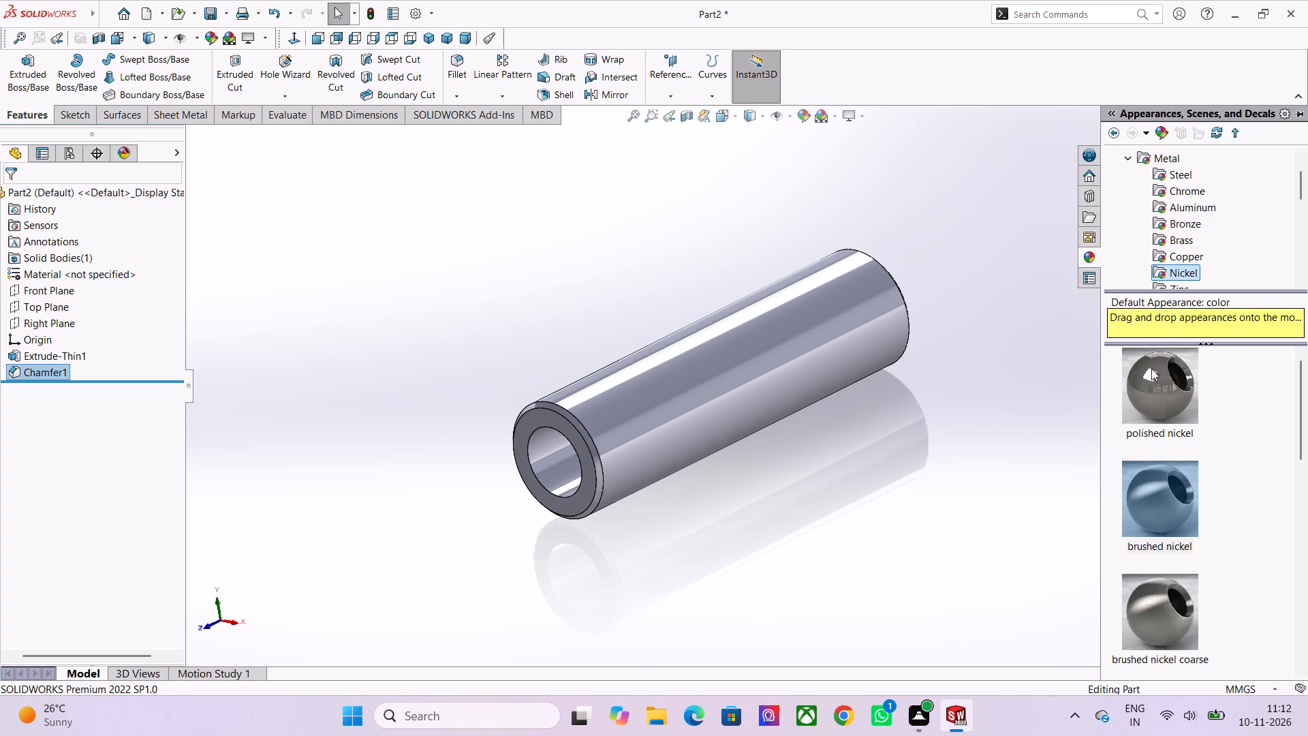
{"action": "double_click", "coordinate": [1152, 392]}
{"action": "double_click", "coordinate": [1152, 392]}
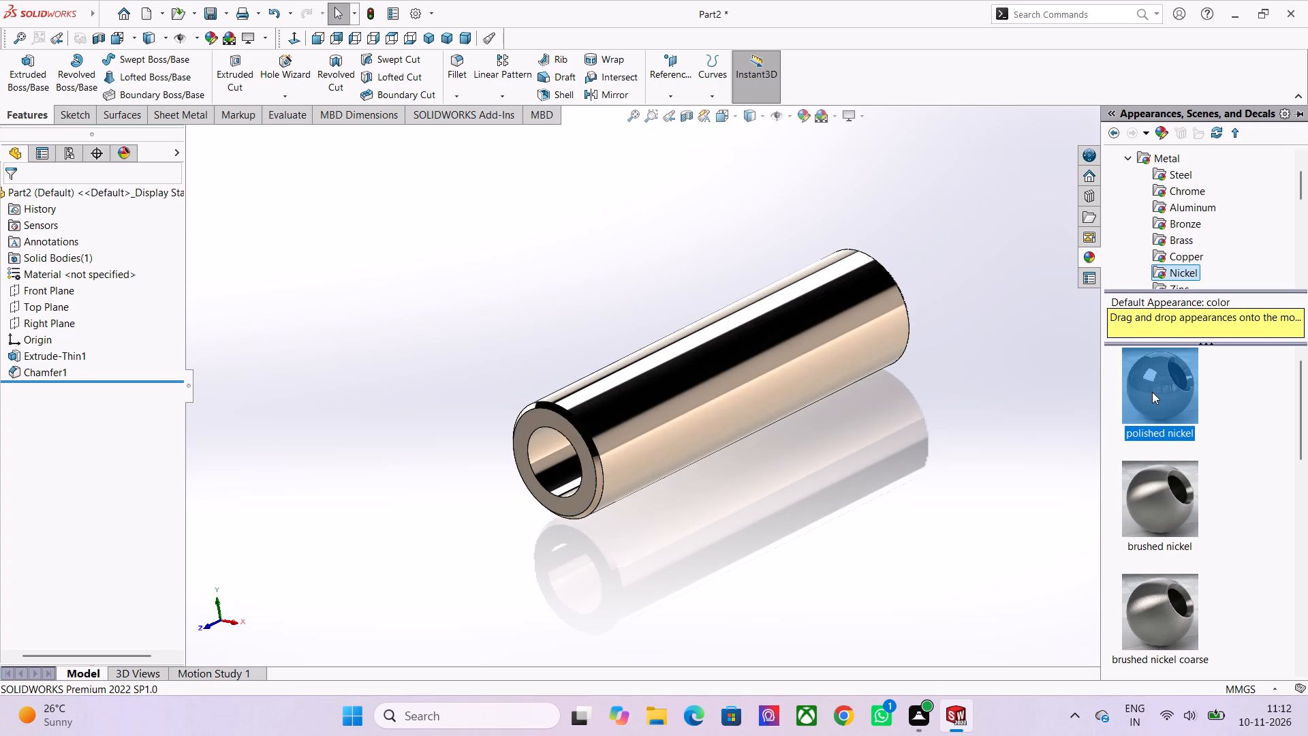
{"action": "left_click", "coordinate": [920, 460]}
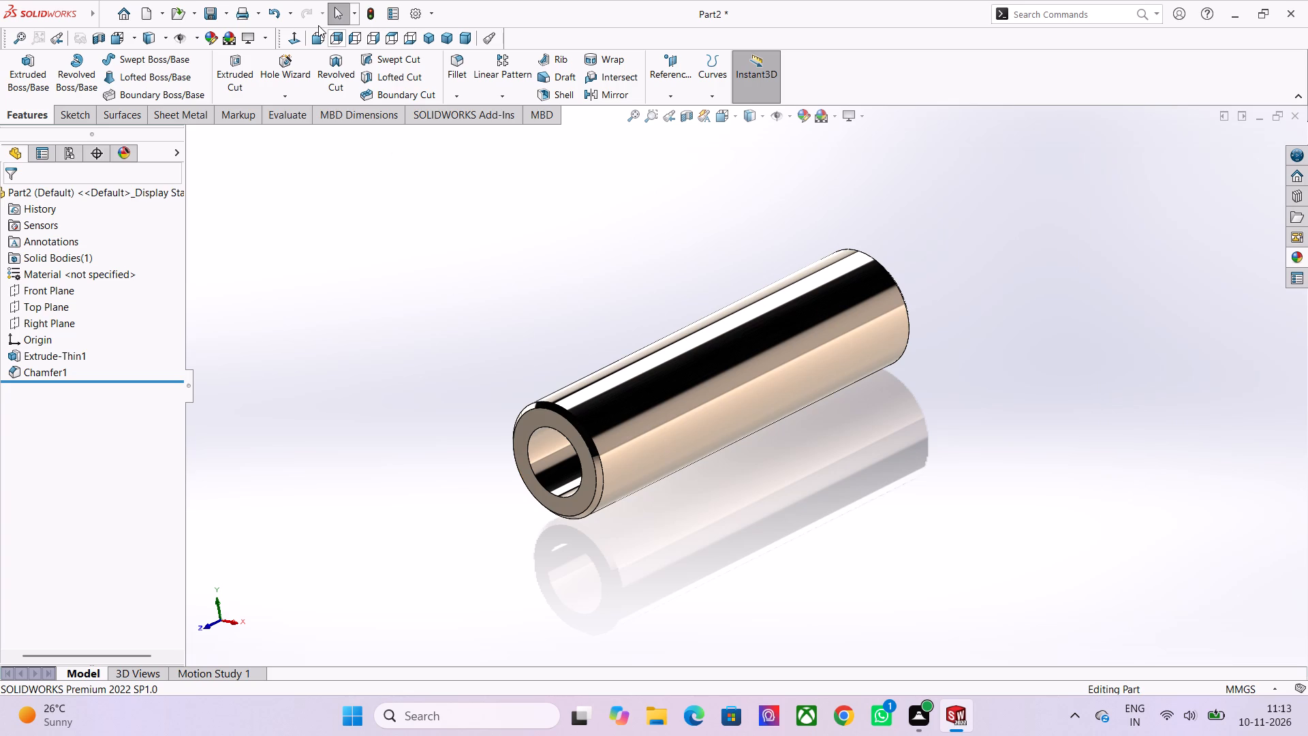
Save the part as 2.PISTON PIN in the ENGINE folder inside Documents.
{"action": "key", "text": "ctrl+s"}
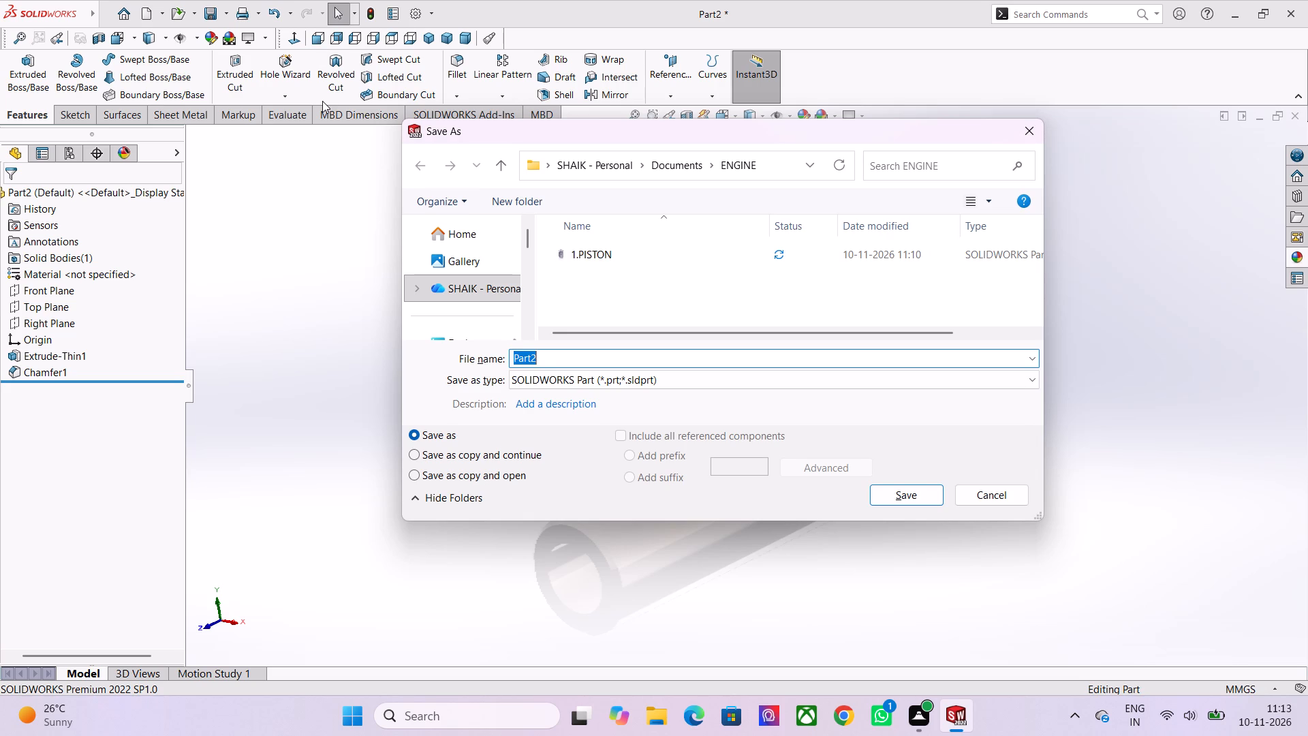
{"action": "type", "text": "2."}
{"action": "type", "text": "PISTON"}
{"action": "key", "text": "space"}
{"action": "type", "text": "PIN"}
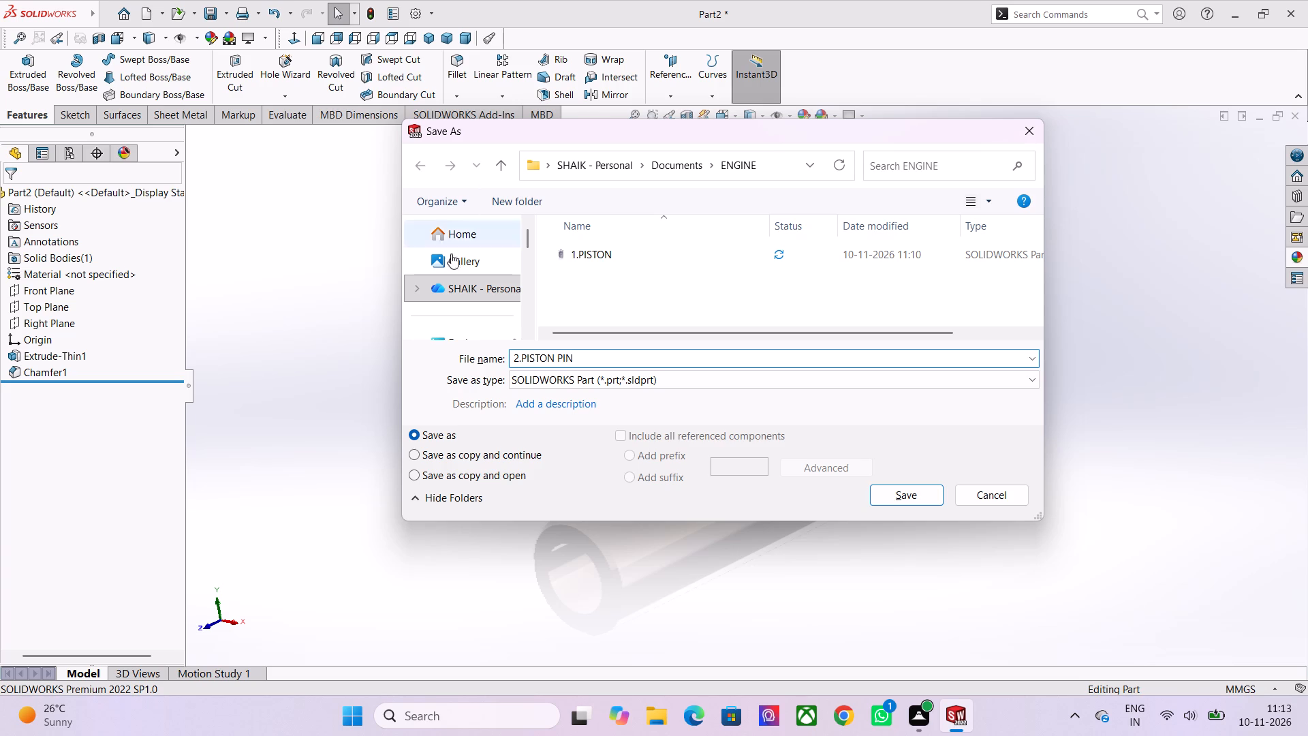
{"action": "scroll", "coordinate": [516, 288], "scroll_direction": "down", "scroll_amount": 3}
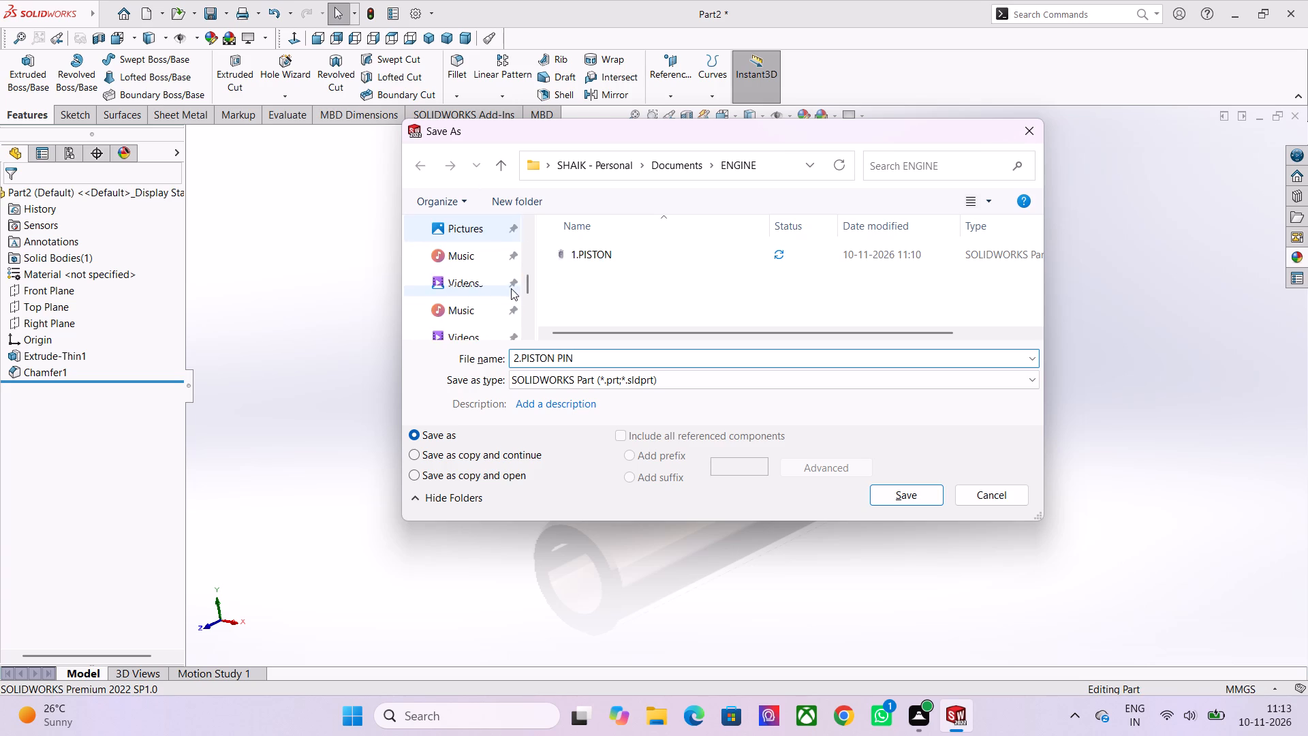
{"action": "scroll", "coordinate": [501, 296], "scroll_direction": "down", "scroll_amount": 3}
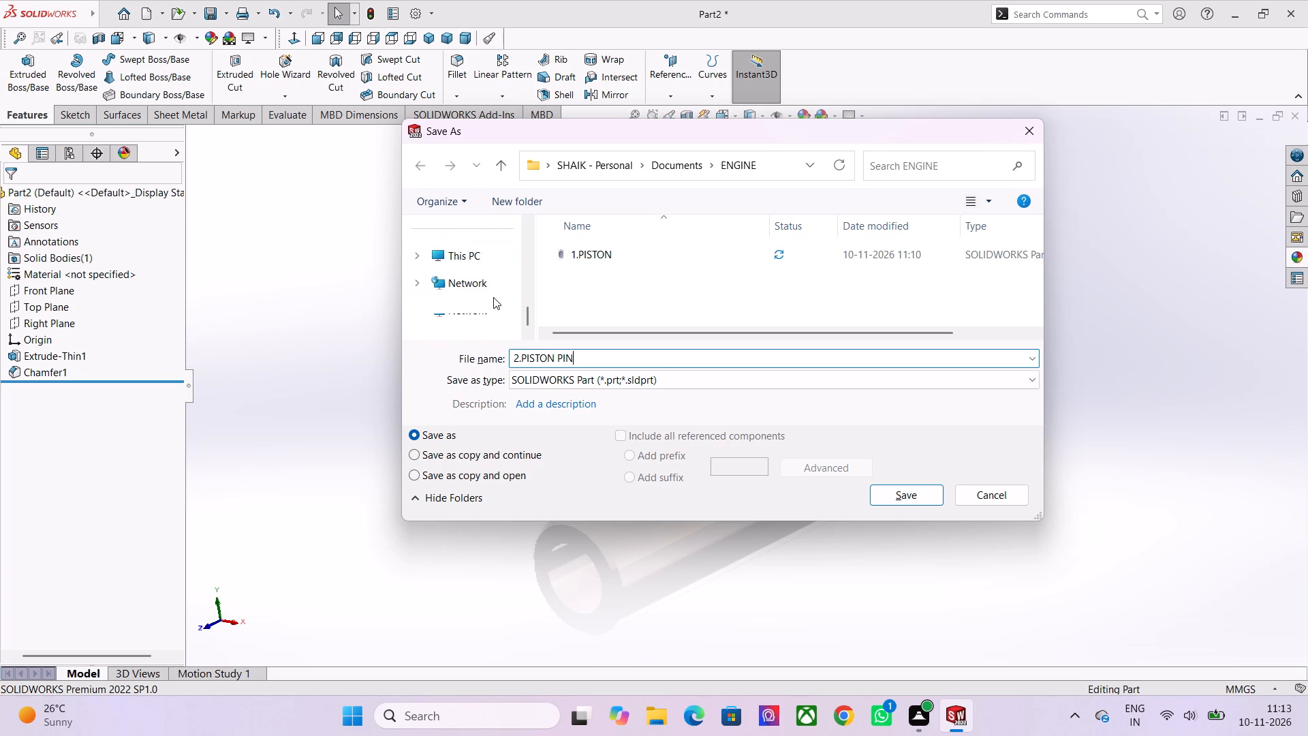
{"action": "scroll", "coordinate": [484, 279], "scroll_direction": "up", "scroll_amount": 3}
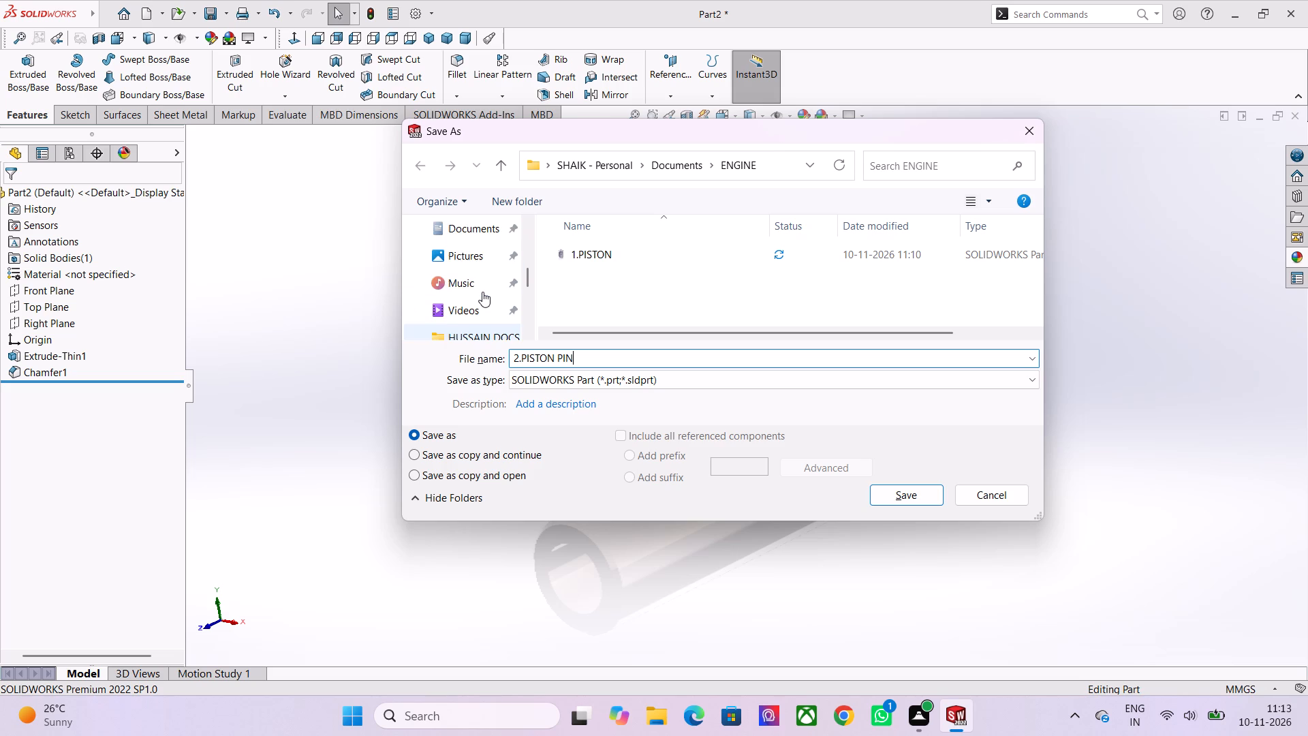
{"action": "left_click", "coordinate": [473, 226]}
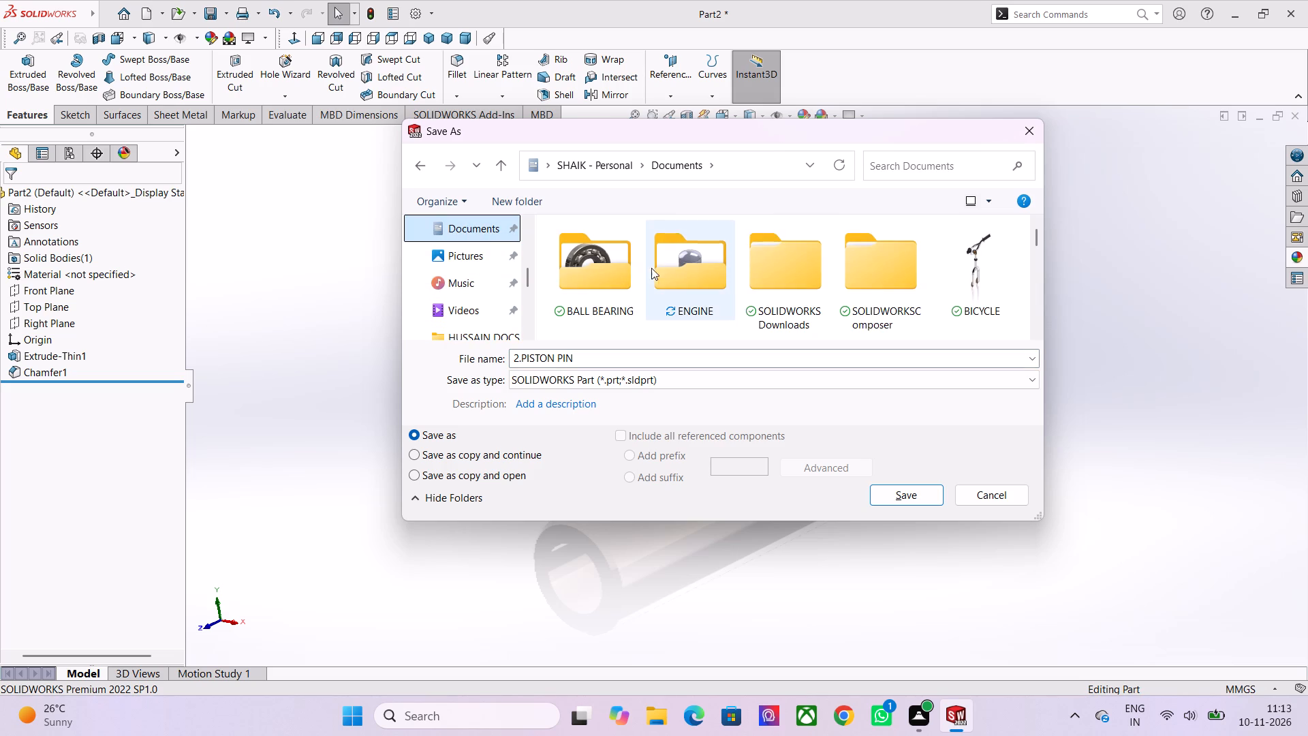
{"action": "left_click", "coordinate": [666, 269]}
{"action": "double_click", "coordinate": [666, 269]}
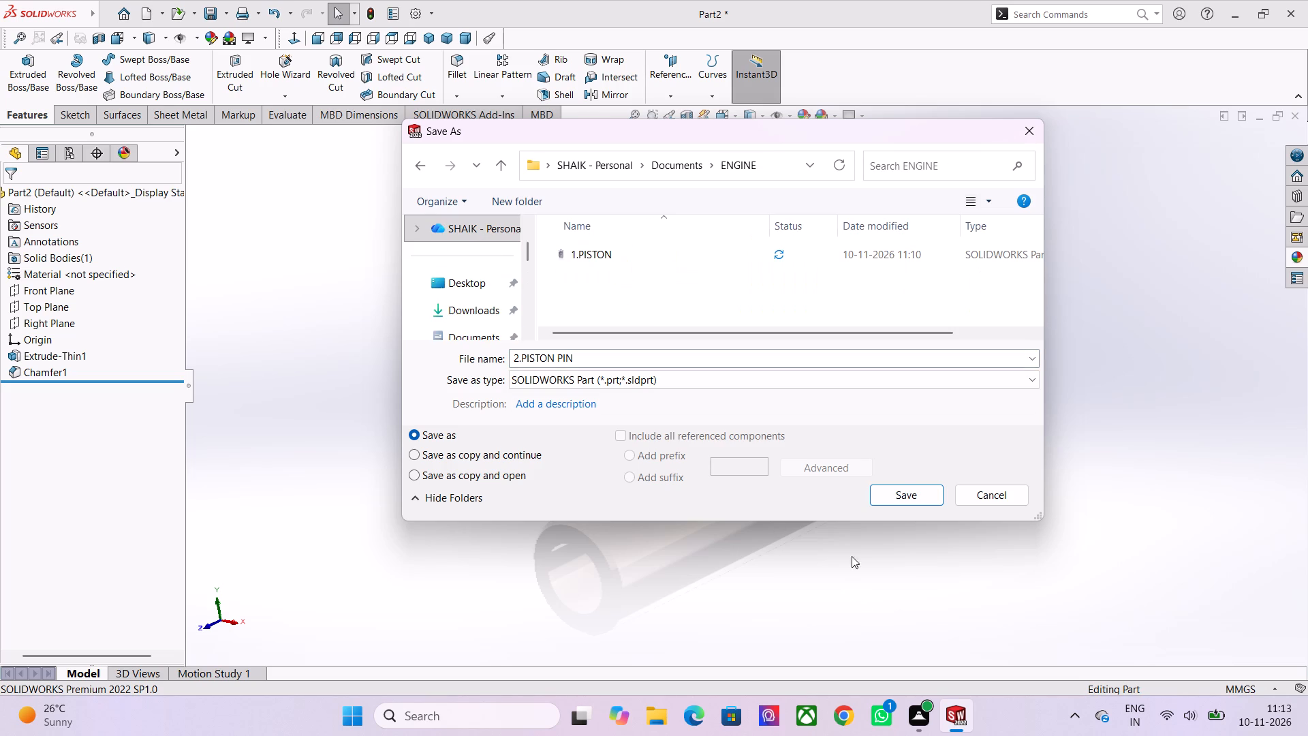
{"action": "left_click", "coordinate": [904, 491]}
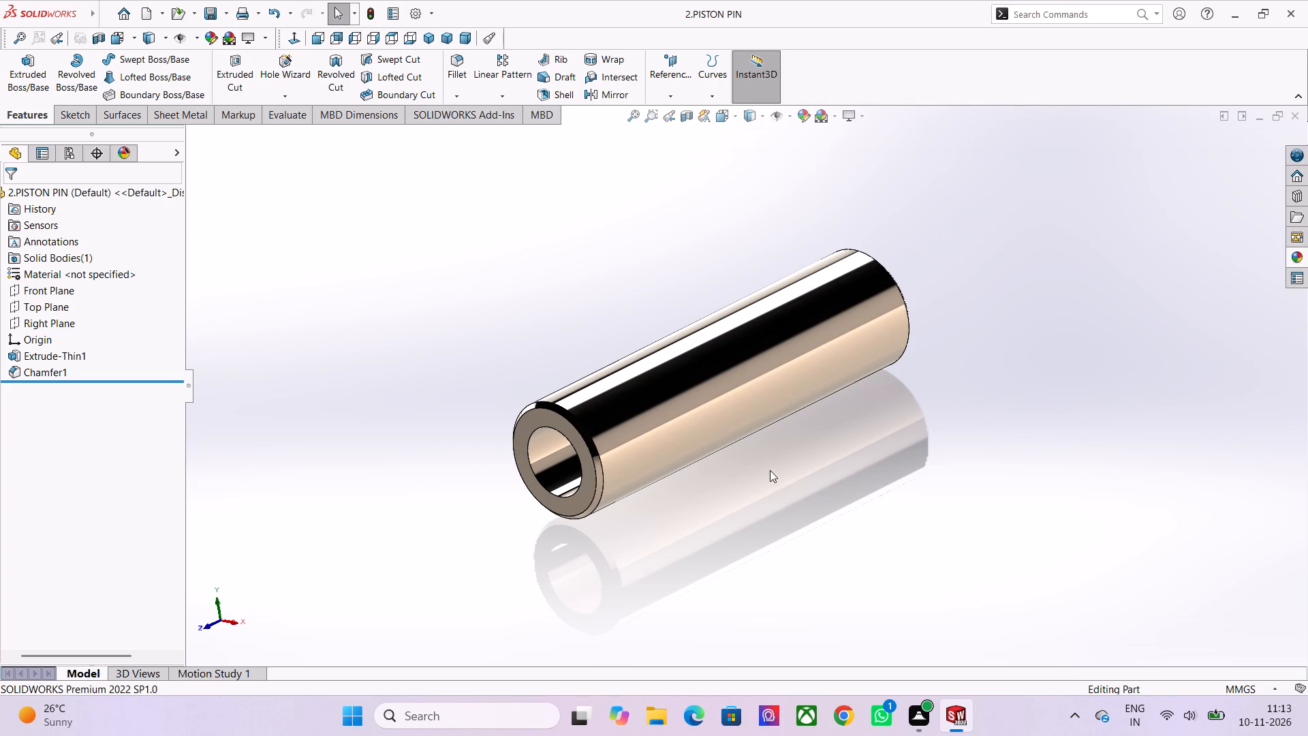
Create a new blank part document.
{"action": "scroll", "coordinate": [636, 384], "scroll_direction": "up", "scroll_amount": 1}
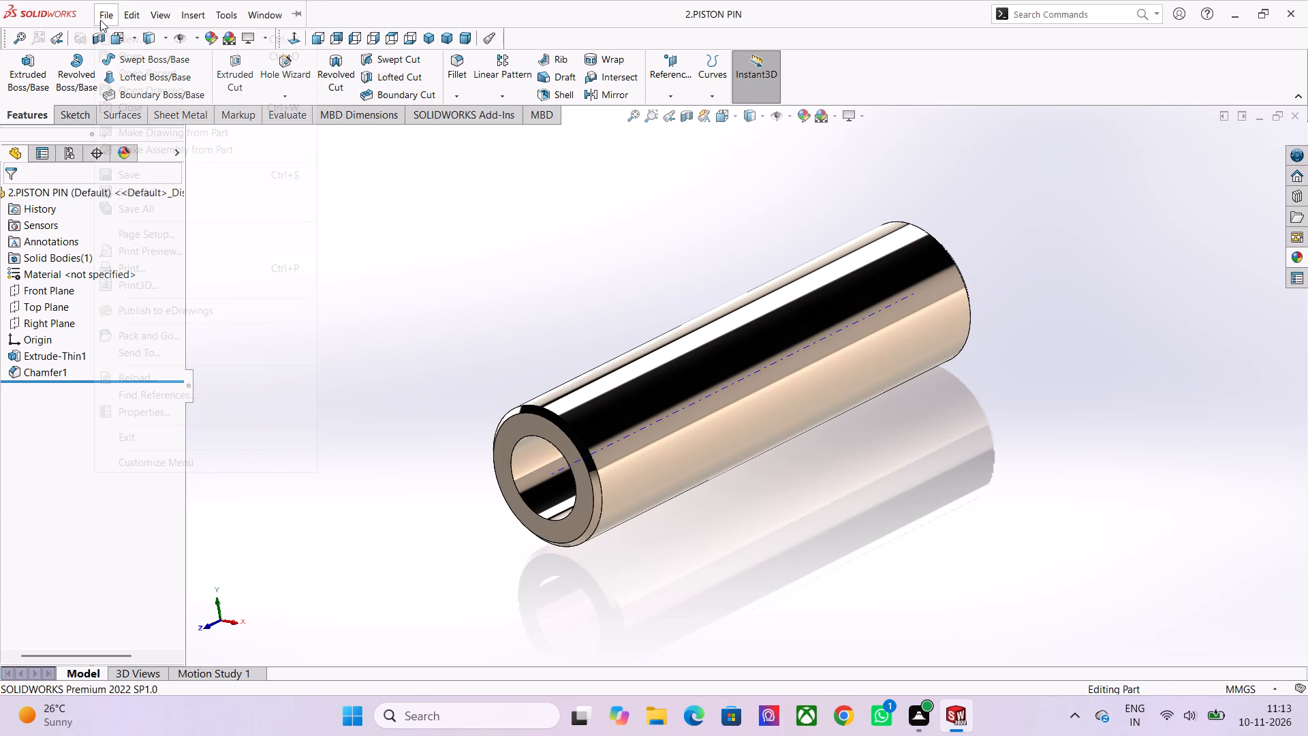
{"action": "left_click", "coordinate": [113, 35]}
{"action": "double_click", "coordinate": [309, 333]}
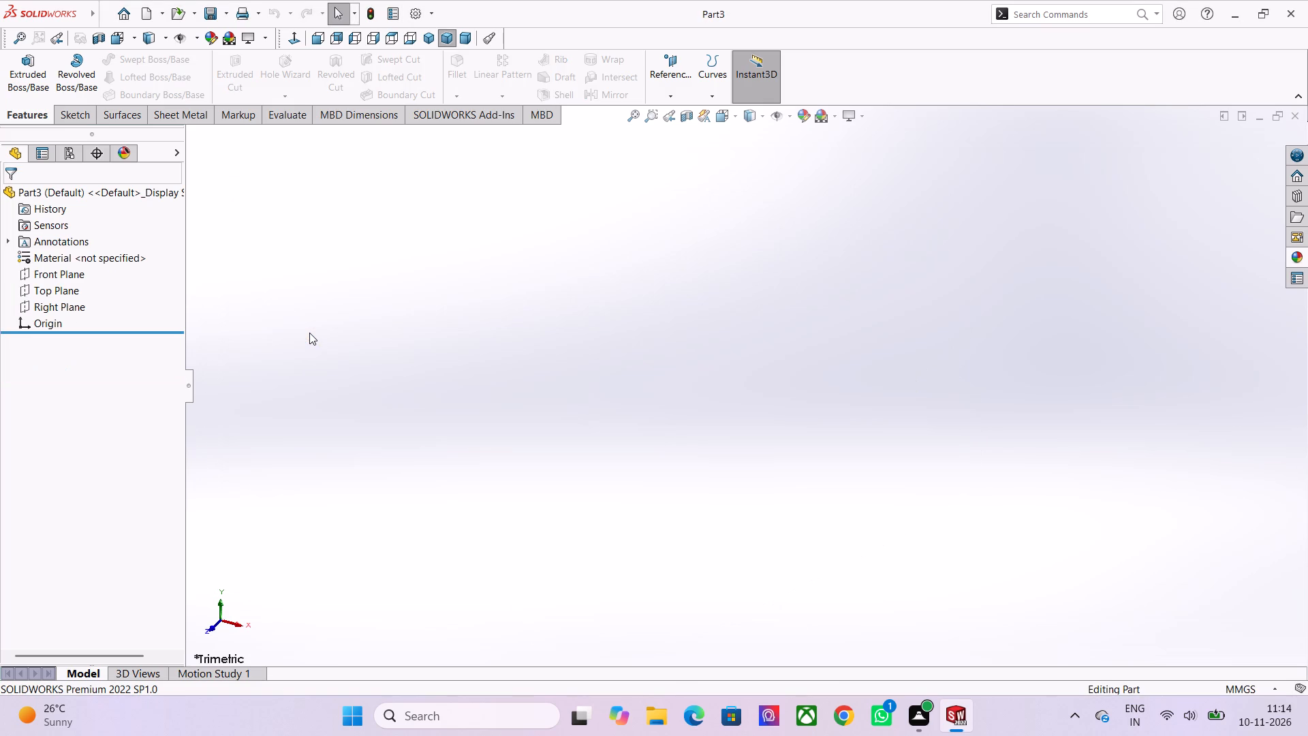
Start a sketch on the Front Plane and draw two concentric circles centred on the origin.
{"action": "left_click", "coordinate": [82, 274]}
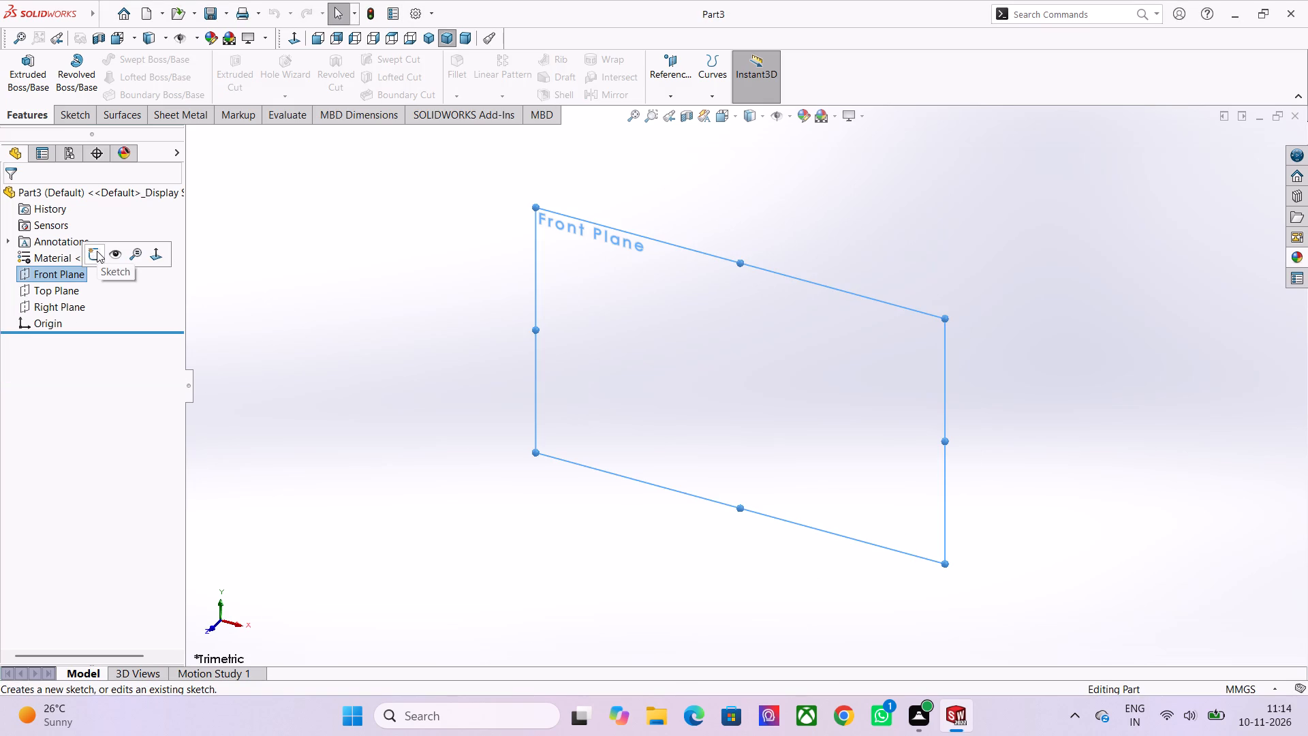
{"action": "left_click", "coordinate": [97, 251]}
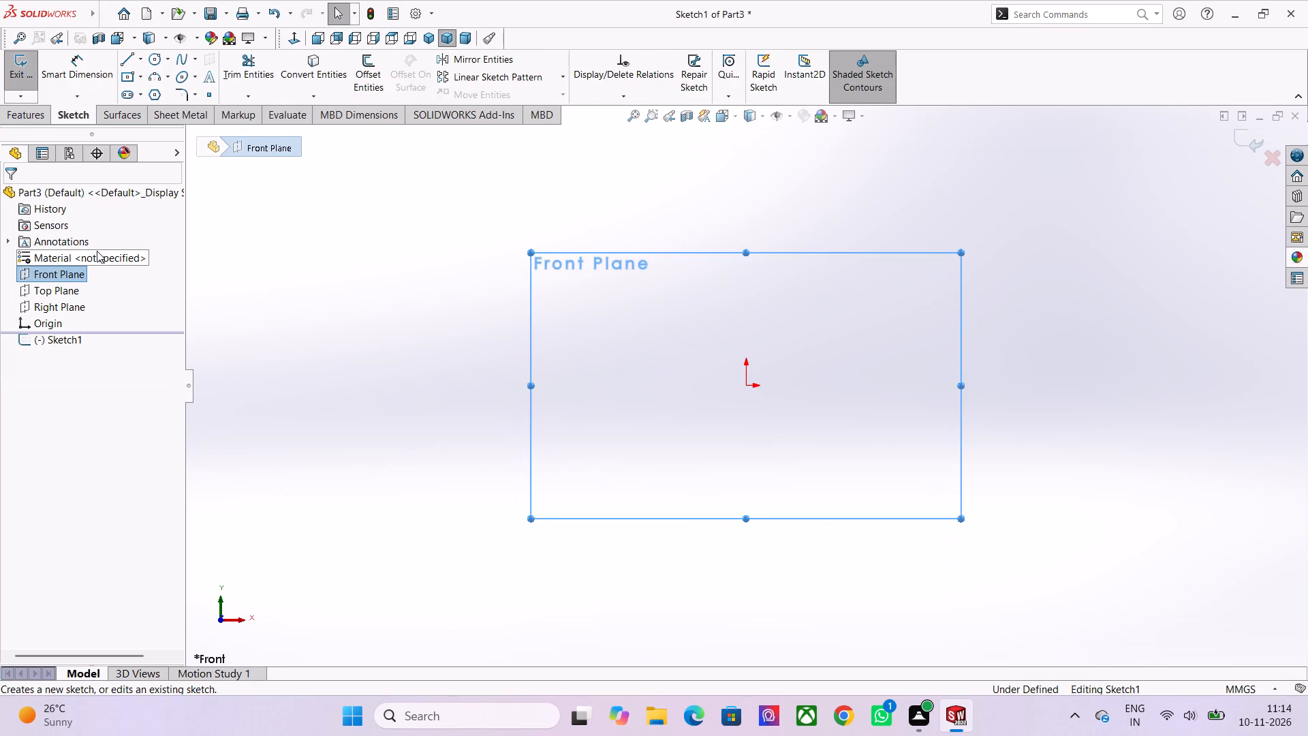
{"action": "left_click", "coordinate": [153, 63]}
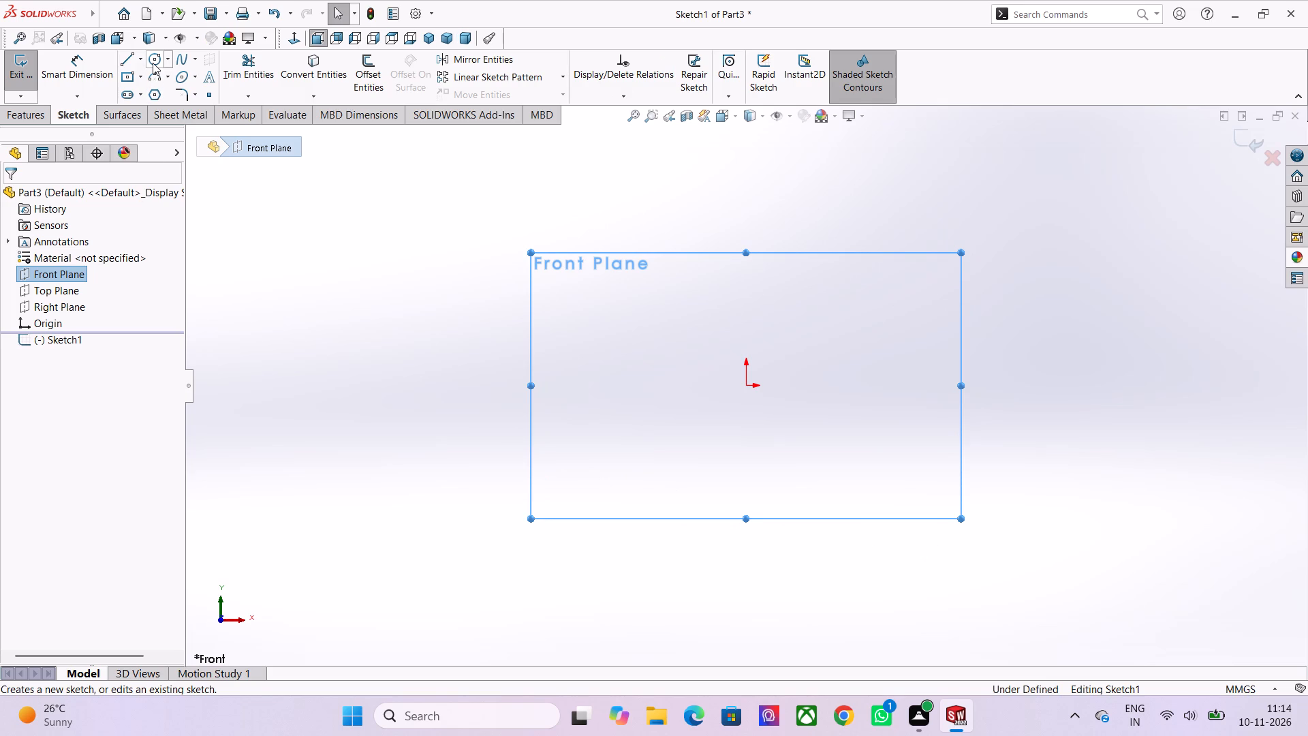
{"action": "left_click", "coordinate": [745, 386]}
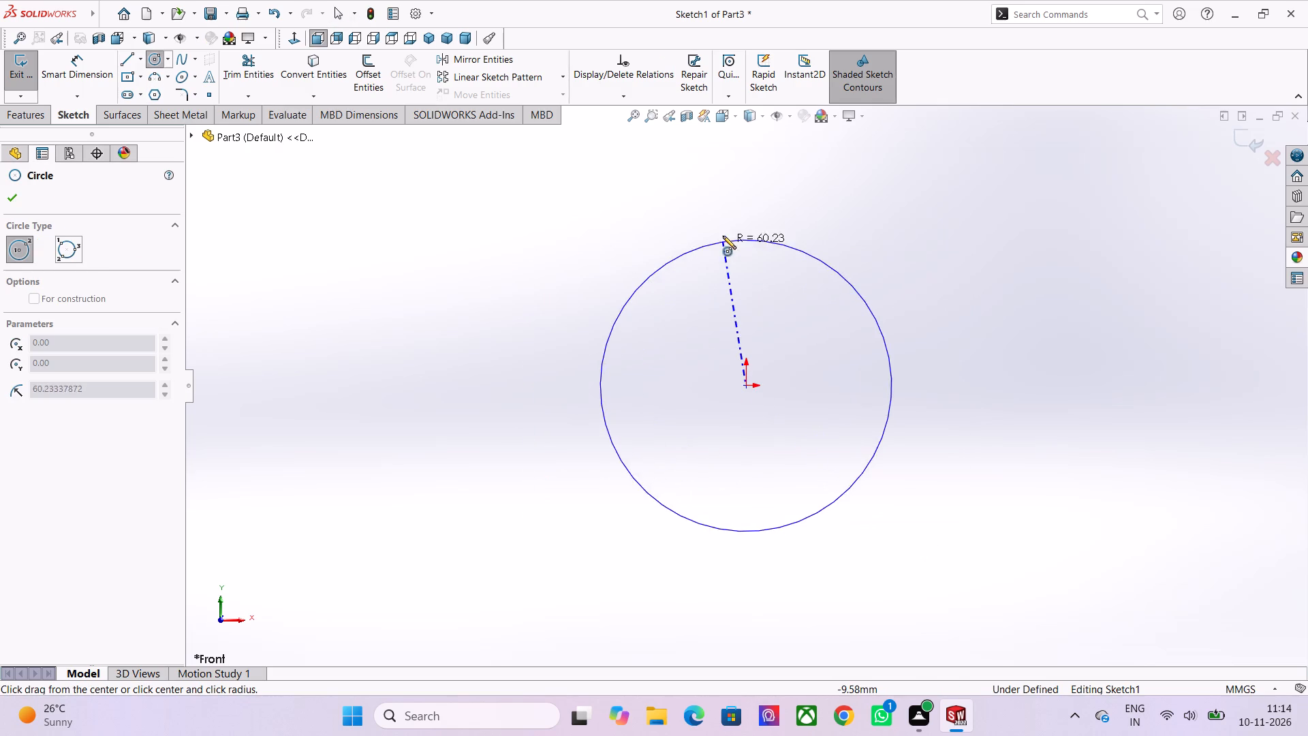
{"action": "left_click", "coordinate": [723, 231]}
{"action": "left_click", "coordinate": [744, 386]}
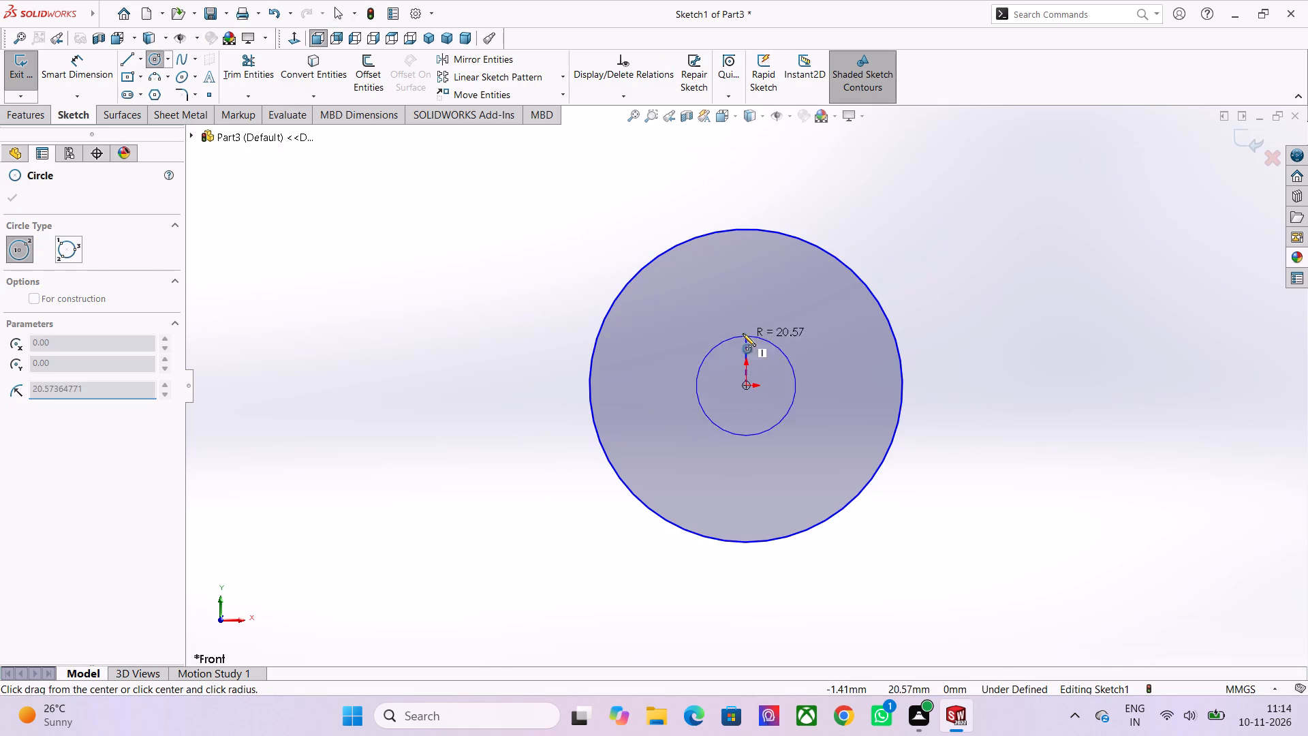
{"action": "left_click", "coordinate": [740, 294]}
Sketch two concentric circles about 372 mm directly above the origin, with radii of about 64 mm and 38 mm.
{"action": "left_click", "coordinate": [91, 77]}
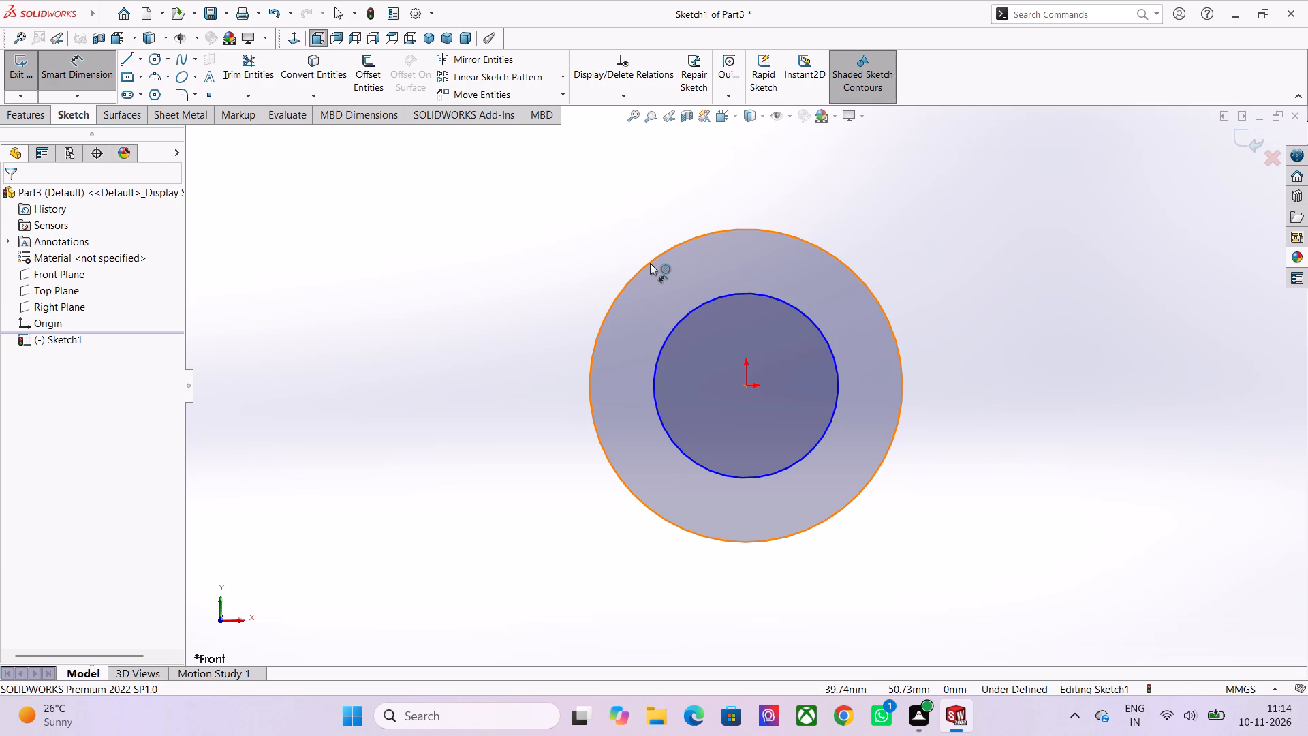
{"action": "scroll", "coordinate": [757, 204], "scroll_direction": "down", "scroll_amount": 4}
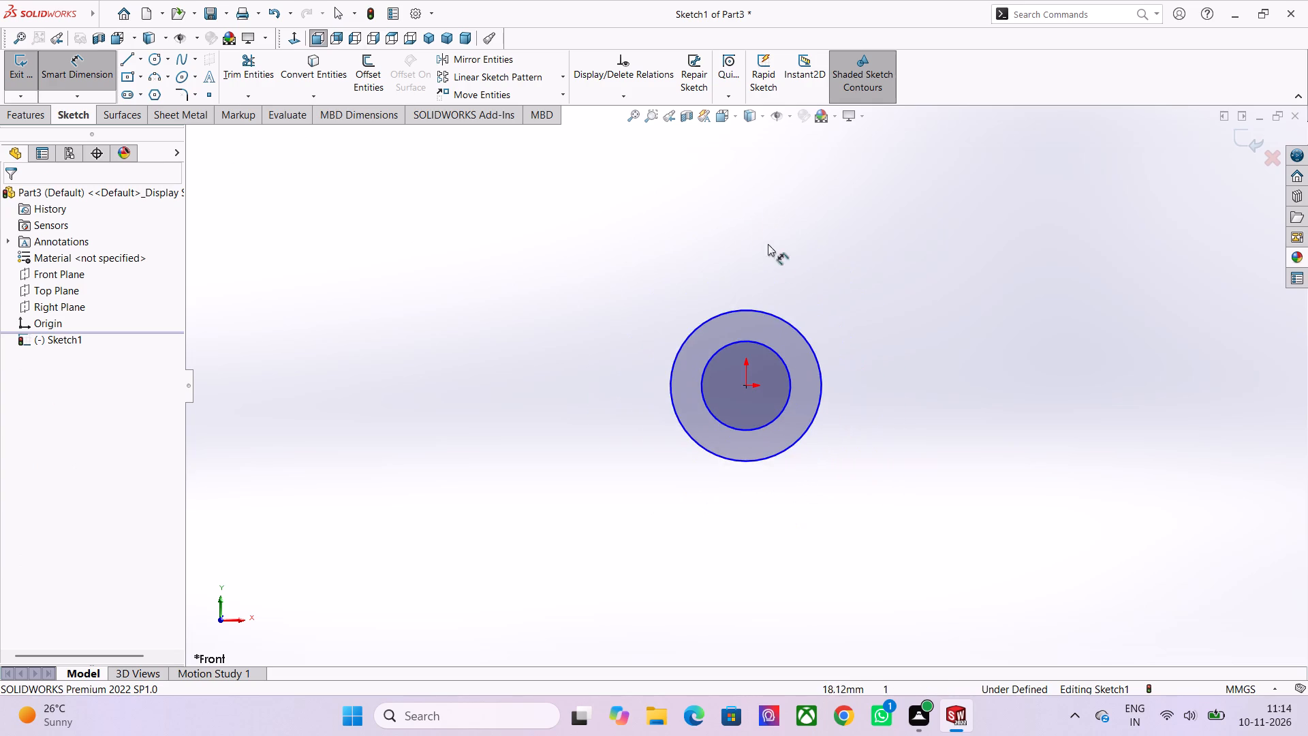
{"action": "scroll", "coordinate": [768, 269], "scroll_direction": "down", "scroll_amount": 4}
{"action": "scroll", "coordinate": [765, 254], "scroll_direction": "up", "scroll_amount": 2}
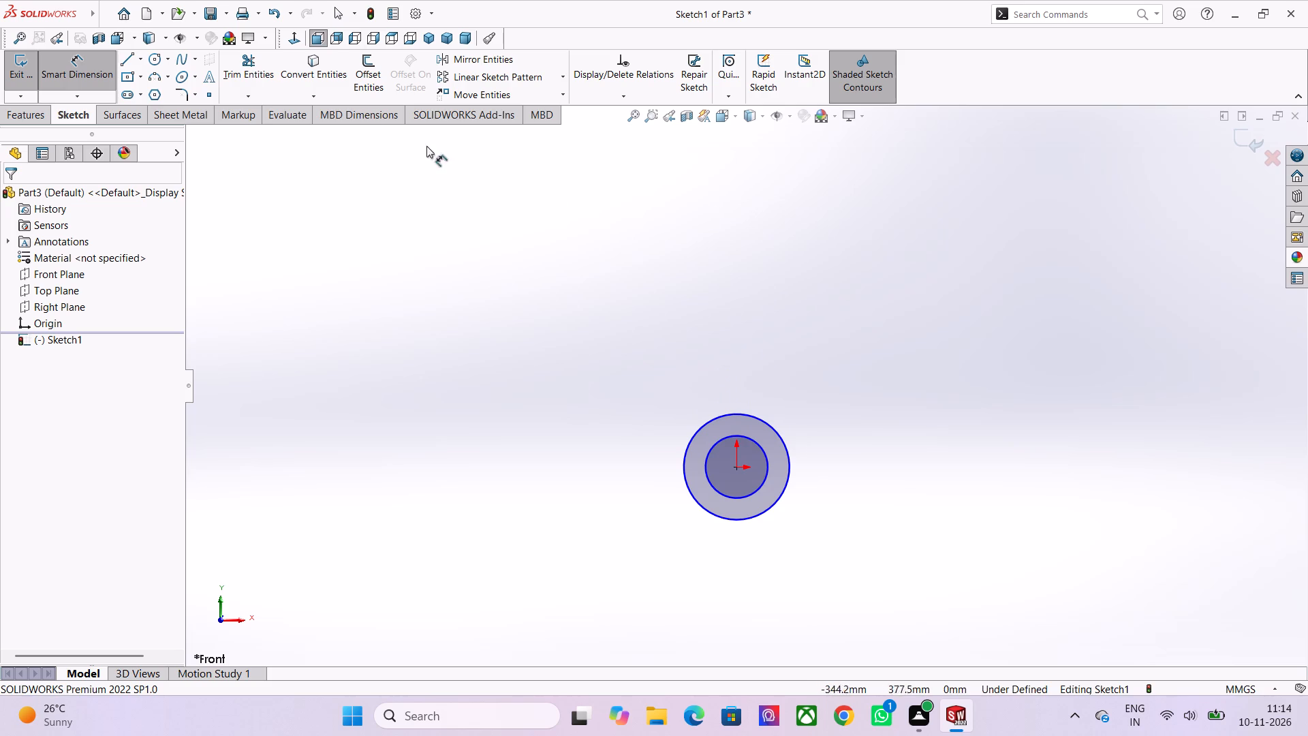
{"action": "left_click", "coordinate": [155, 55]}
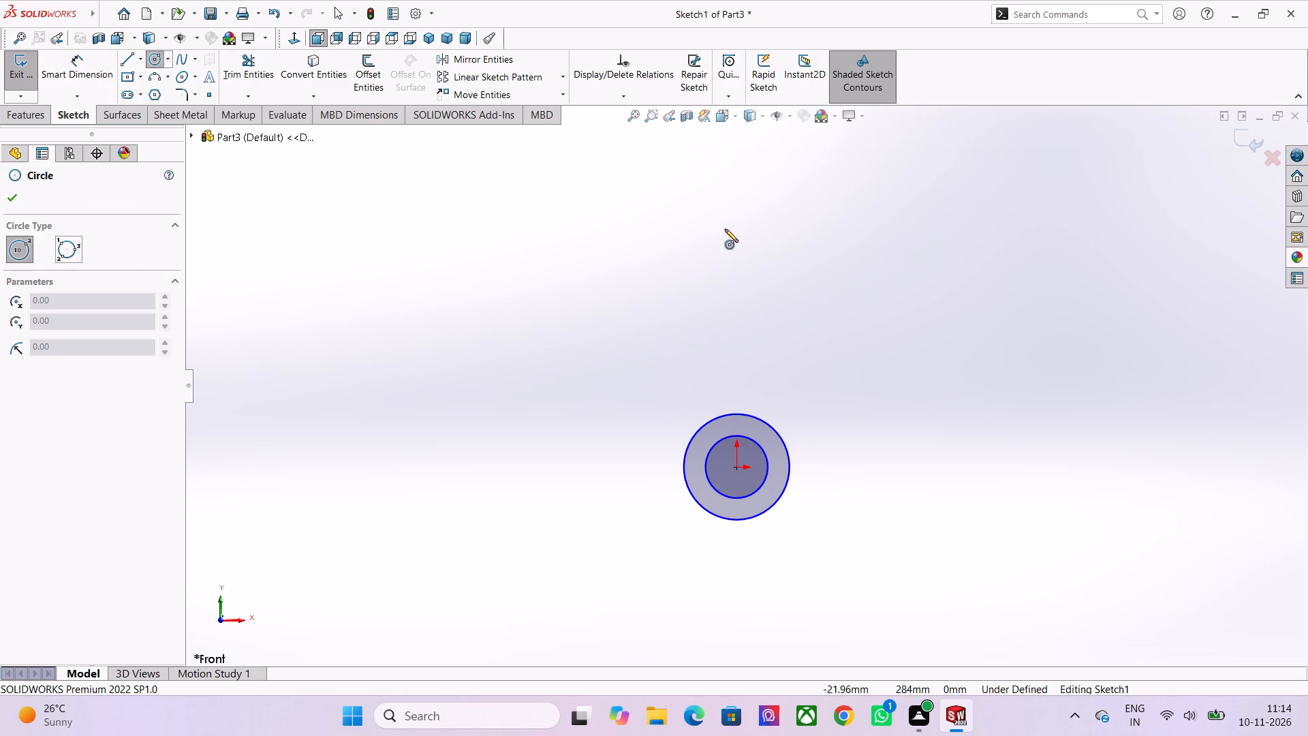
{"action": "left_click", "coordinate": [736, 163]}
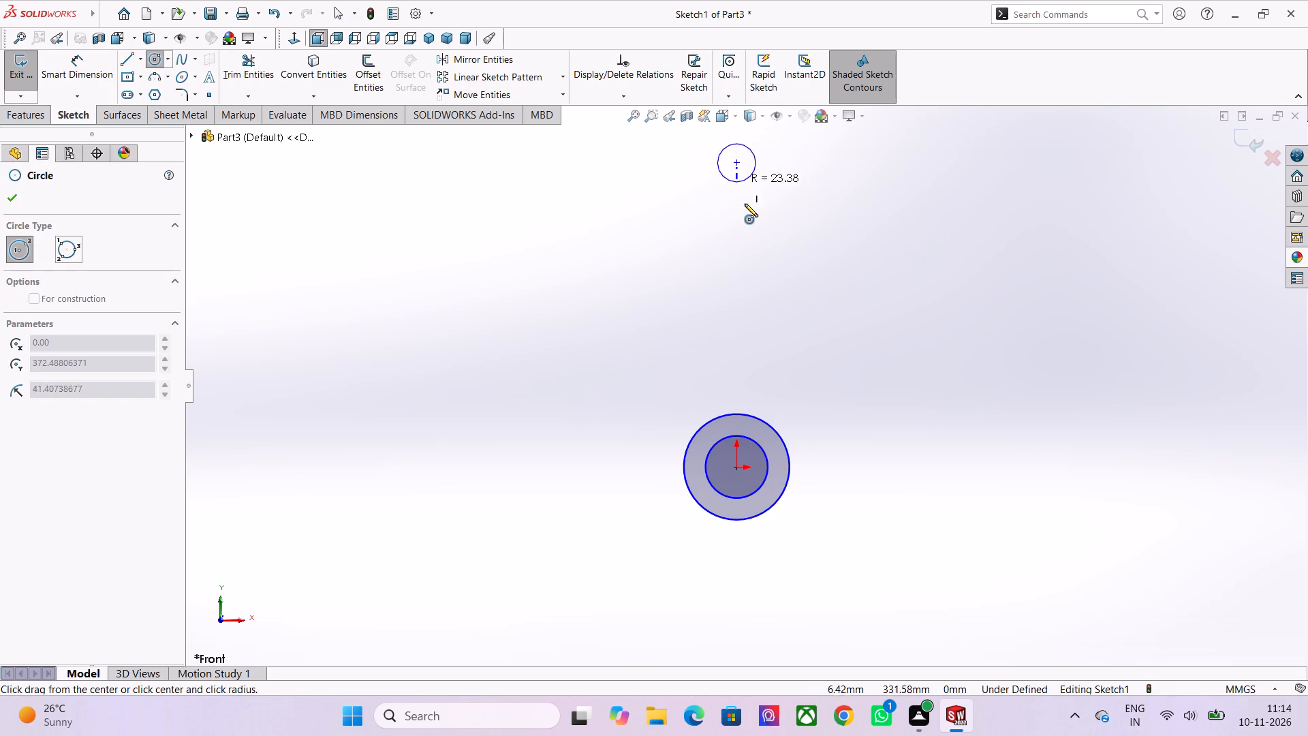
{"action": "left_click", "coordinate": [746, 215]}
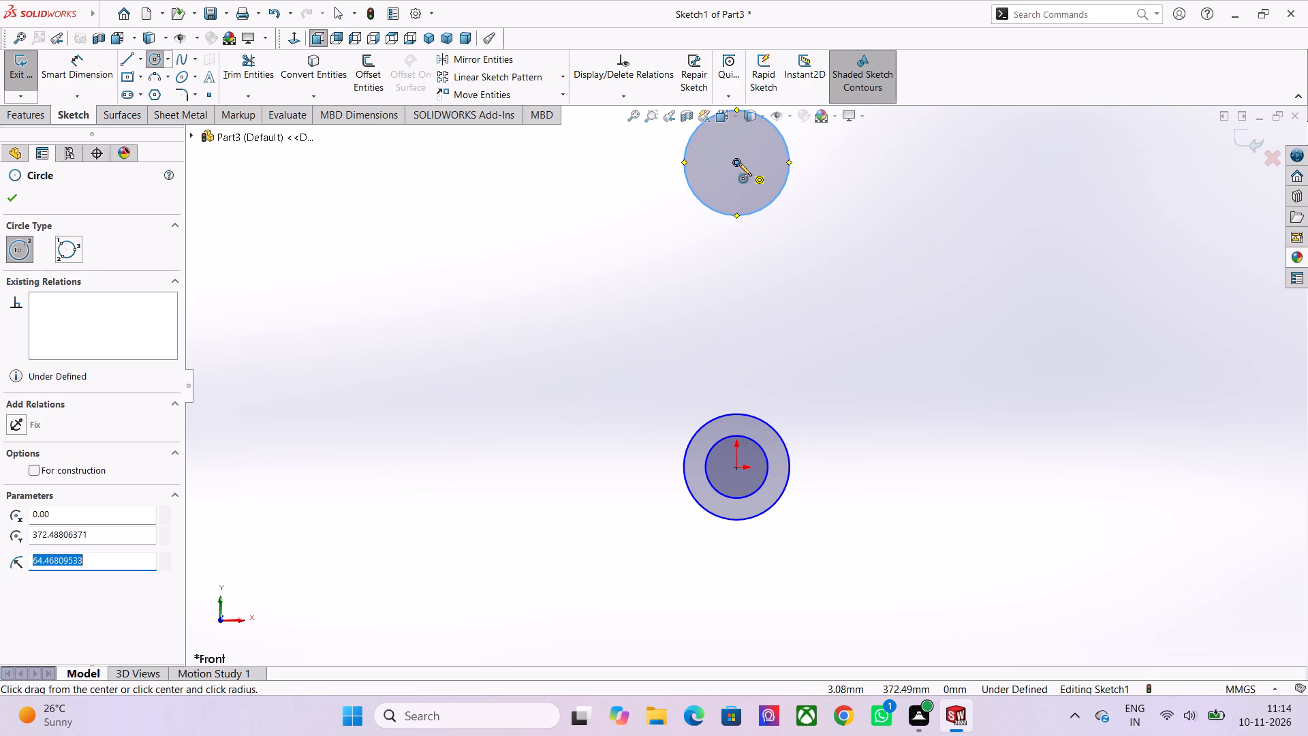
{"action": "left_click", "coordinate": [736, 162]}
{"action": "left_click", "coordinate": [743, 194]}
Dimension the vertical distance between the centres of the upper and lower circle pairs as 120 mm.
{"action": "left_click", "coordinate": [105, 65]}
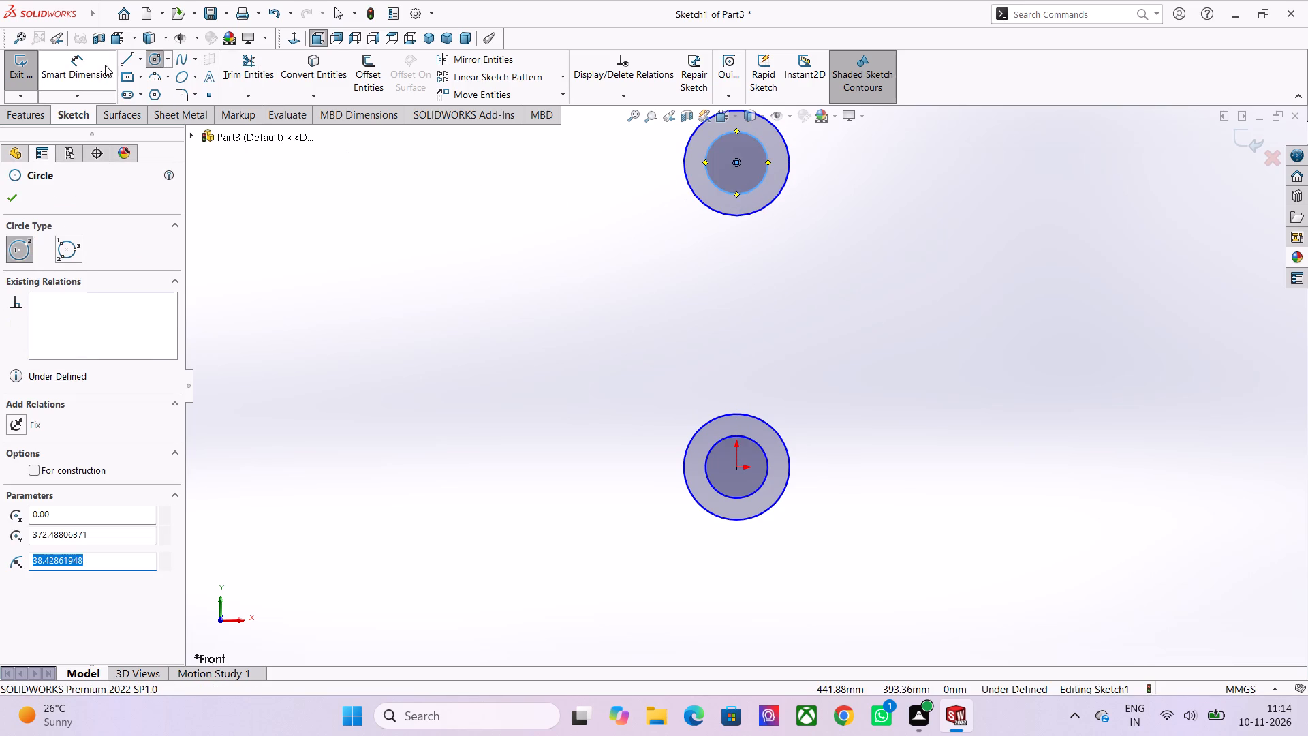
{"action": "left_click", "coordinate": [736, 161]}
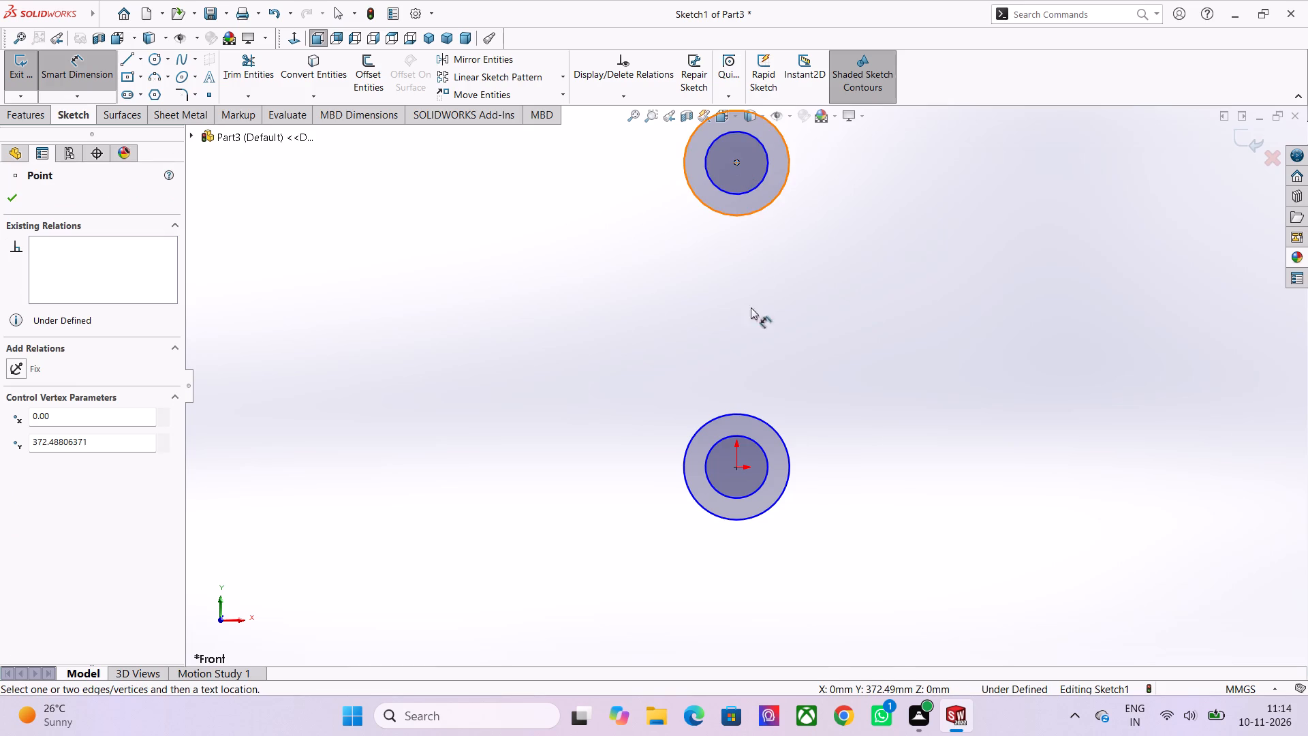
{"action": "left_click", "coordinate": [739, 467]}
{"action": "left_click", "coordinate": [532, 417]}
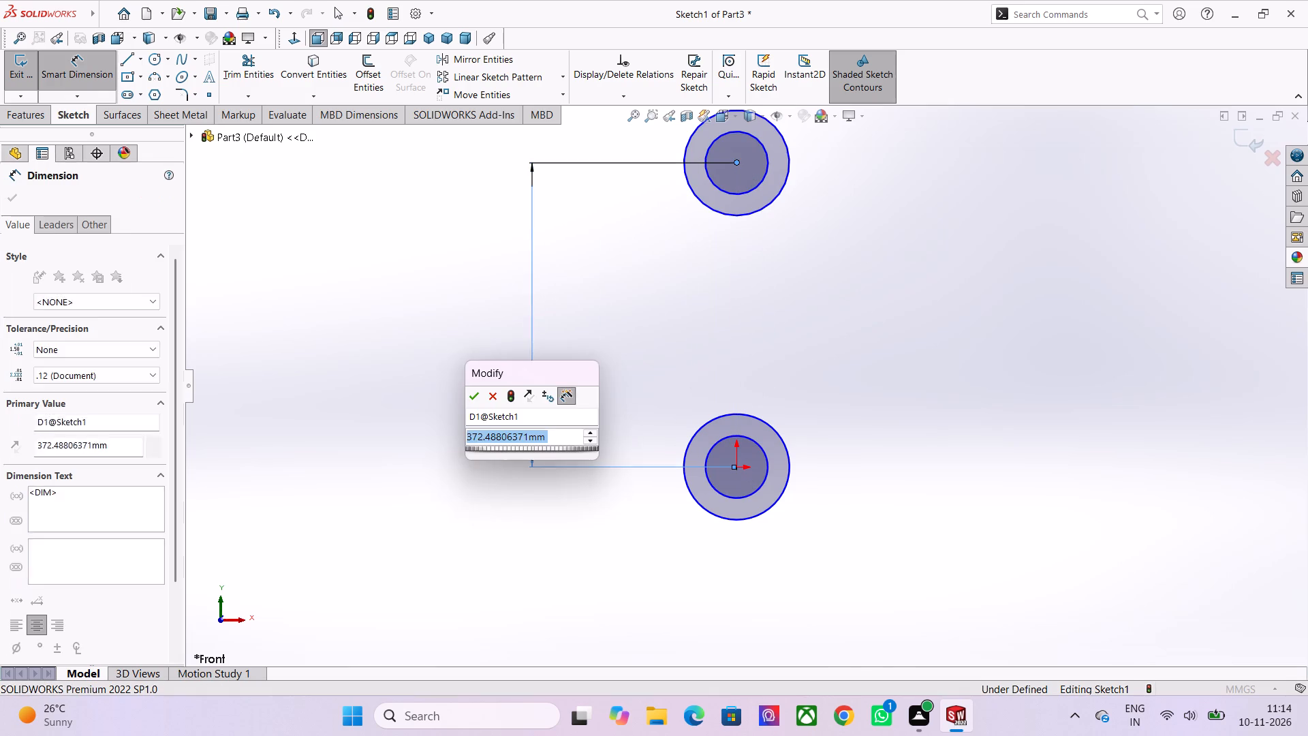
{"action": "type", "text": "120"}
{"action": "key", "text": "Return"}
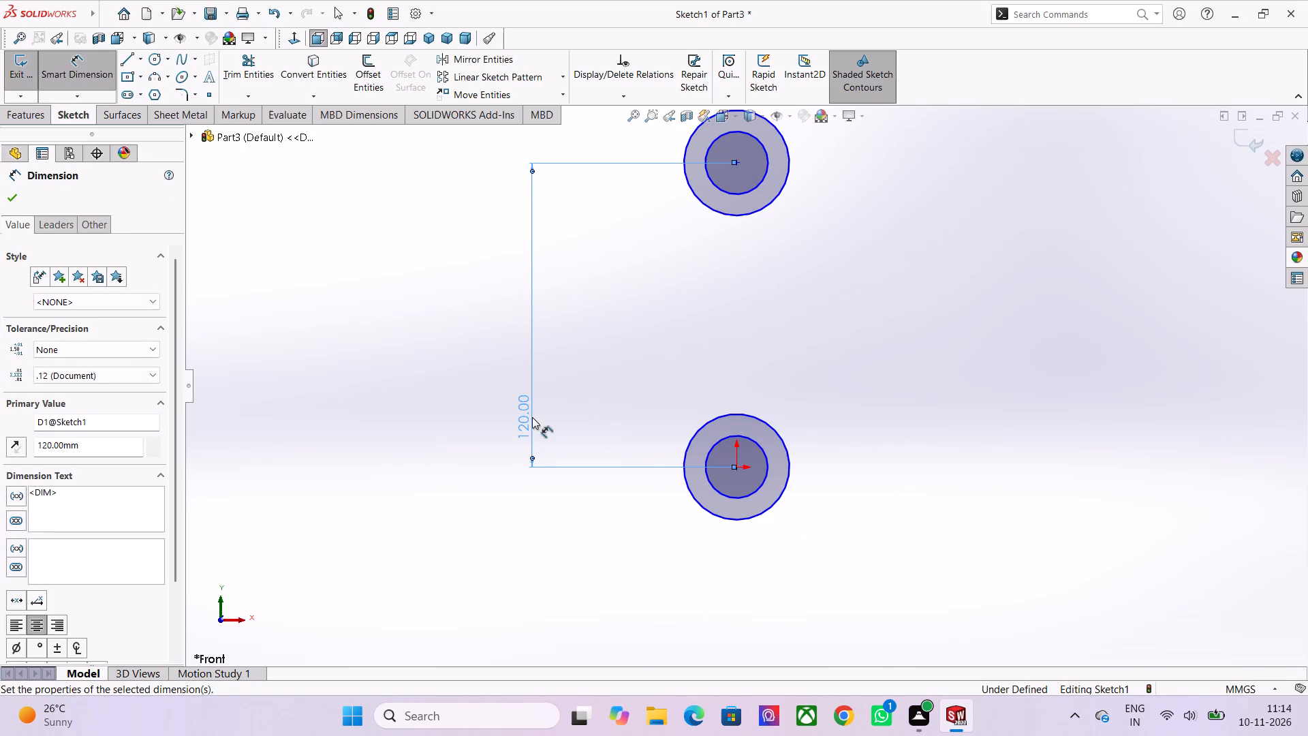
Dimension the circles at the origin with a 42 mm outer diameter and a 32 mm inner diameter.
{"action": "left_click", "coordinate": [777, 432]}
{"action": "left_click", "coordinate": [860, 436]}
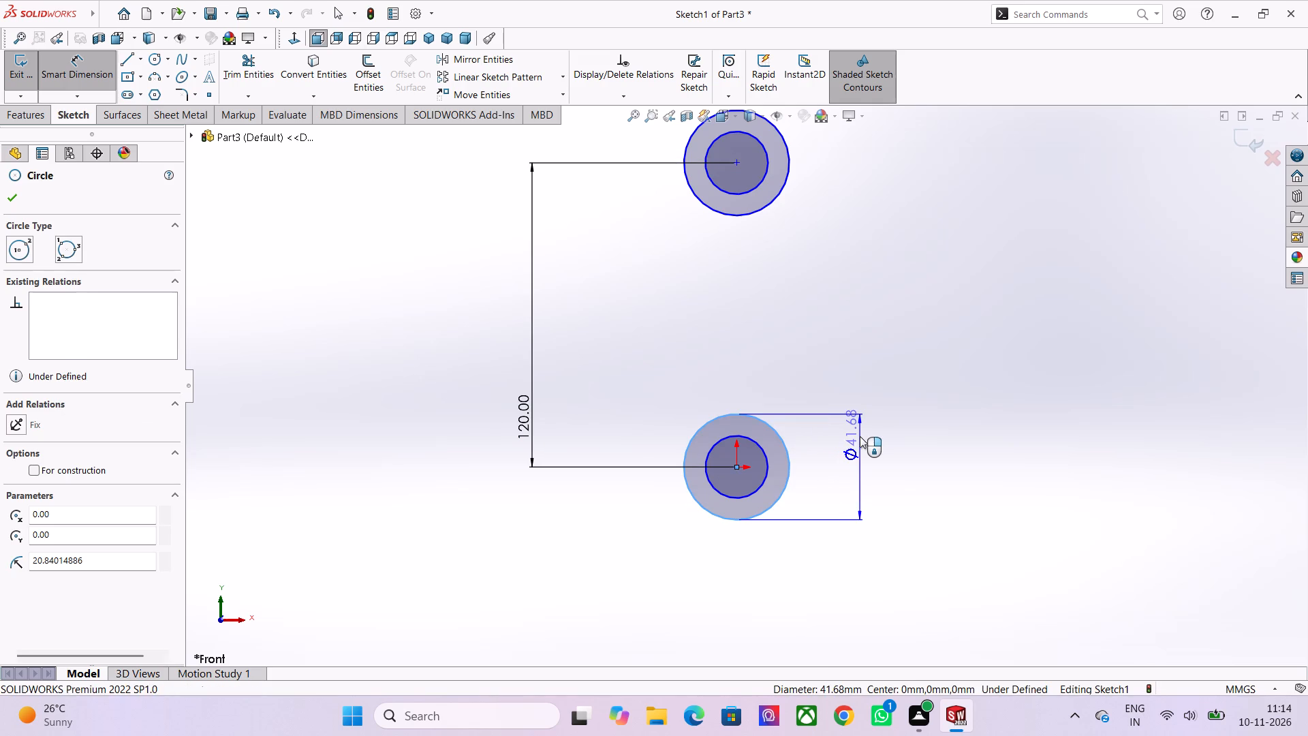
{"action": "type", "text": "42"}
{"action": "key", "text": "Return"}
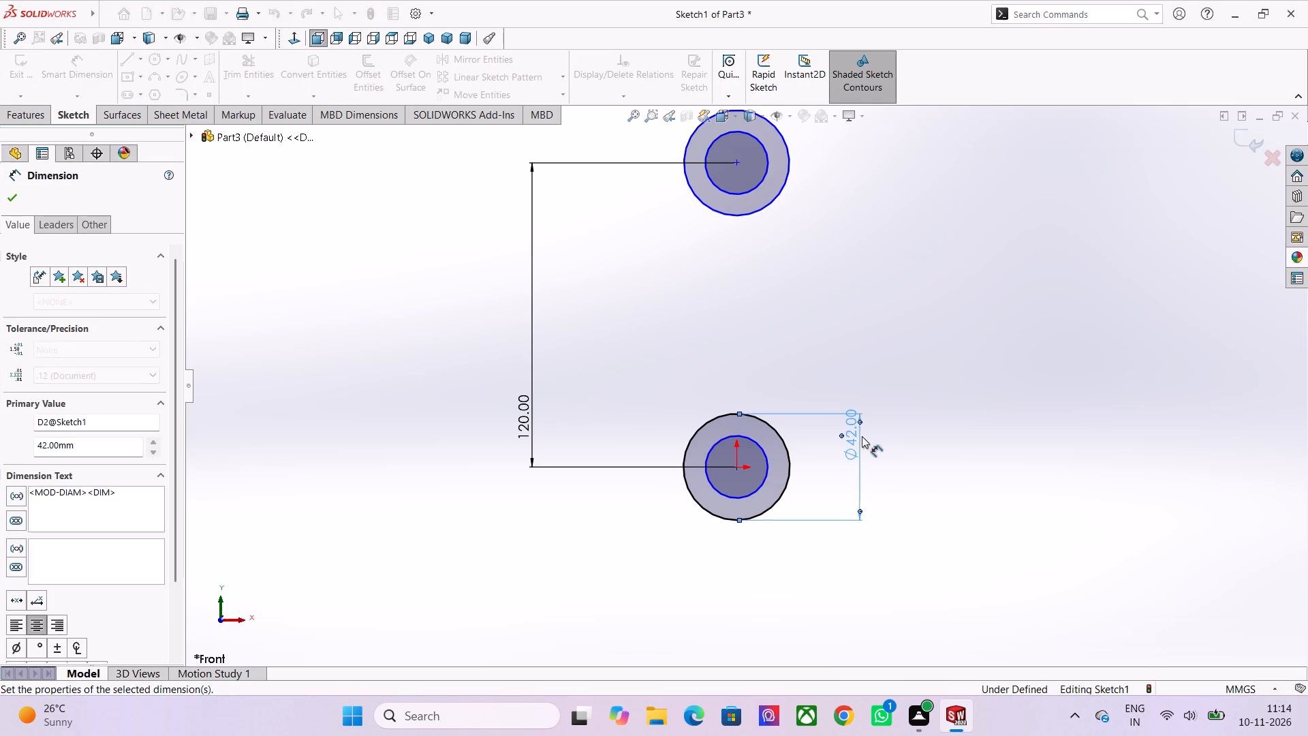
{"action": "left_click", "coordinate": [760, 449]}
{"action": "left_click", "coordinate": [820, 463]}
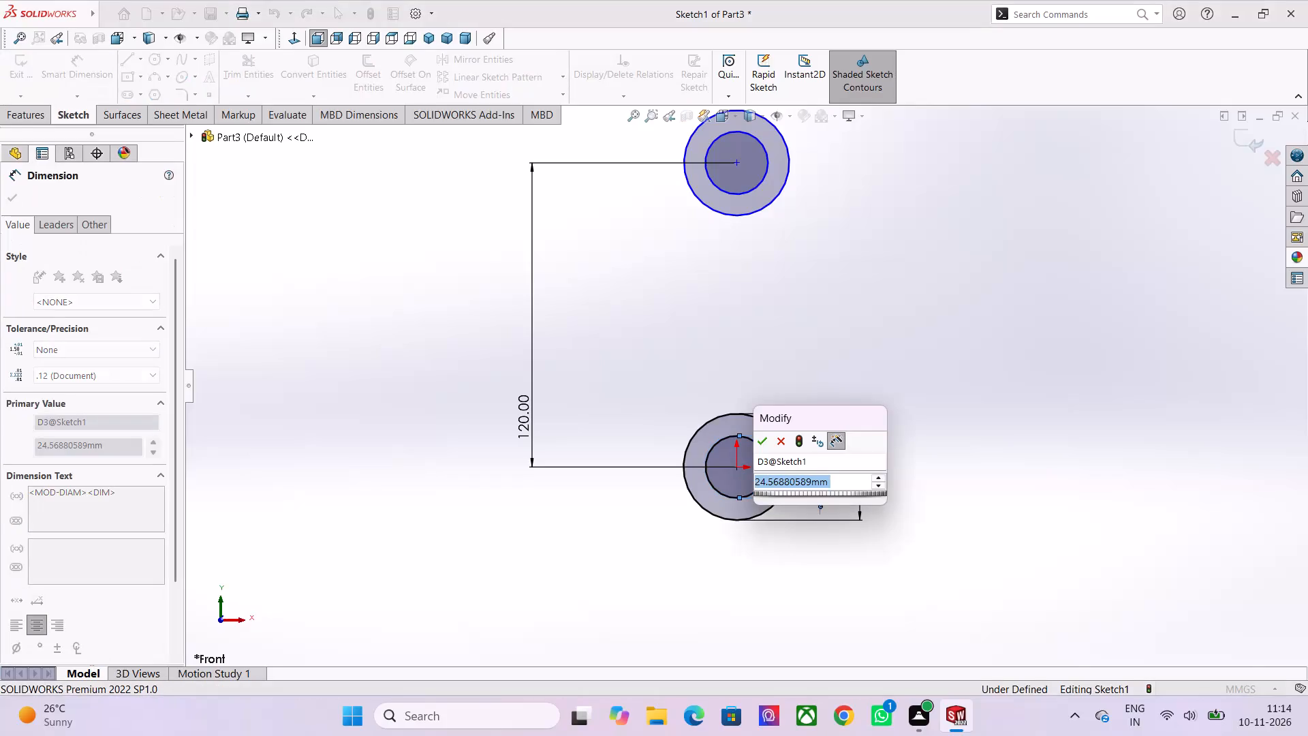
{"action": "type", "text": "32"}
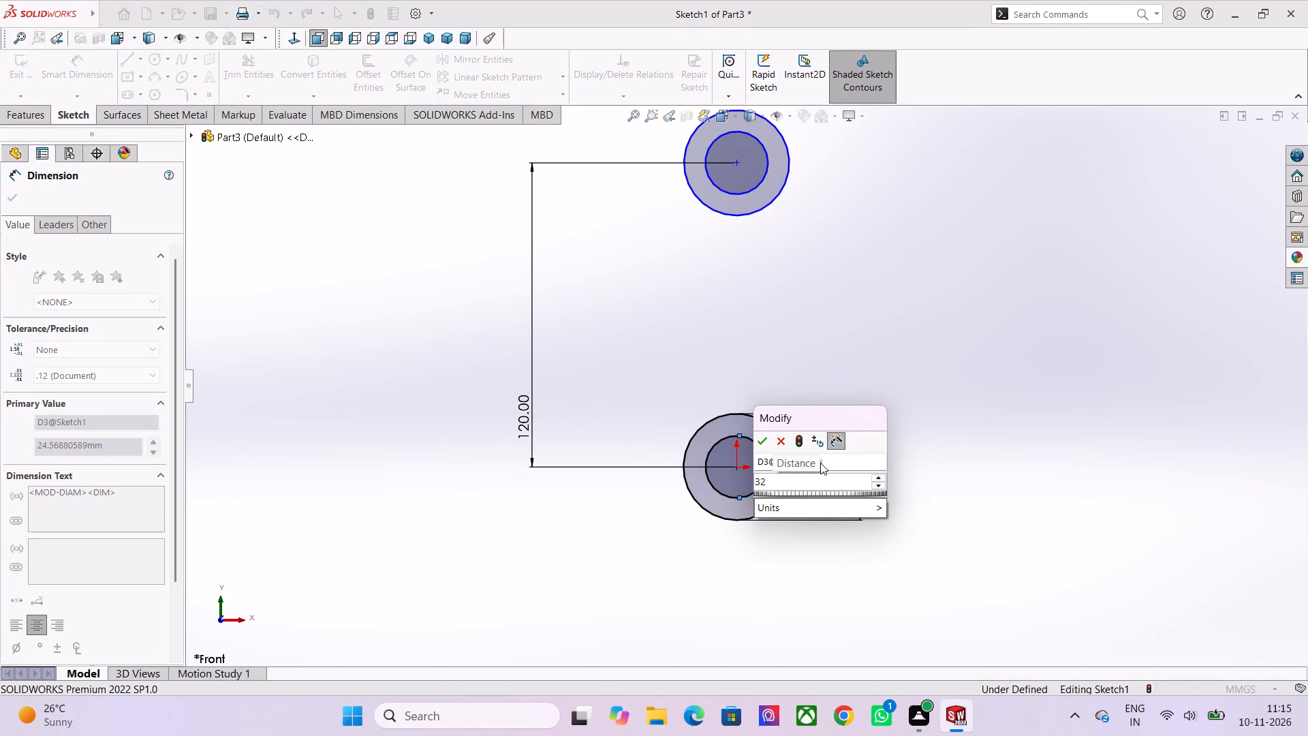
{"action": "key", "text": "Return"}
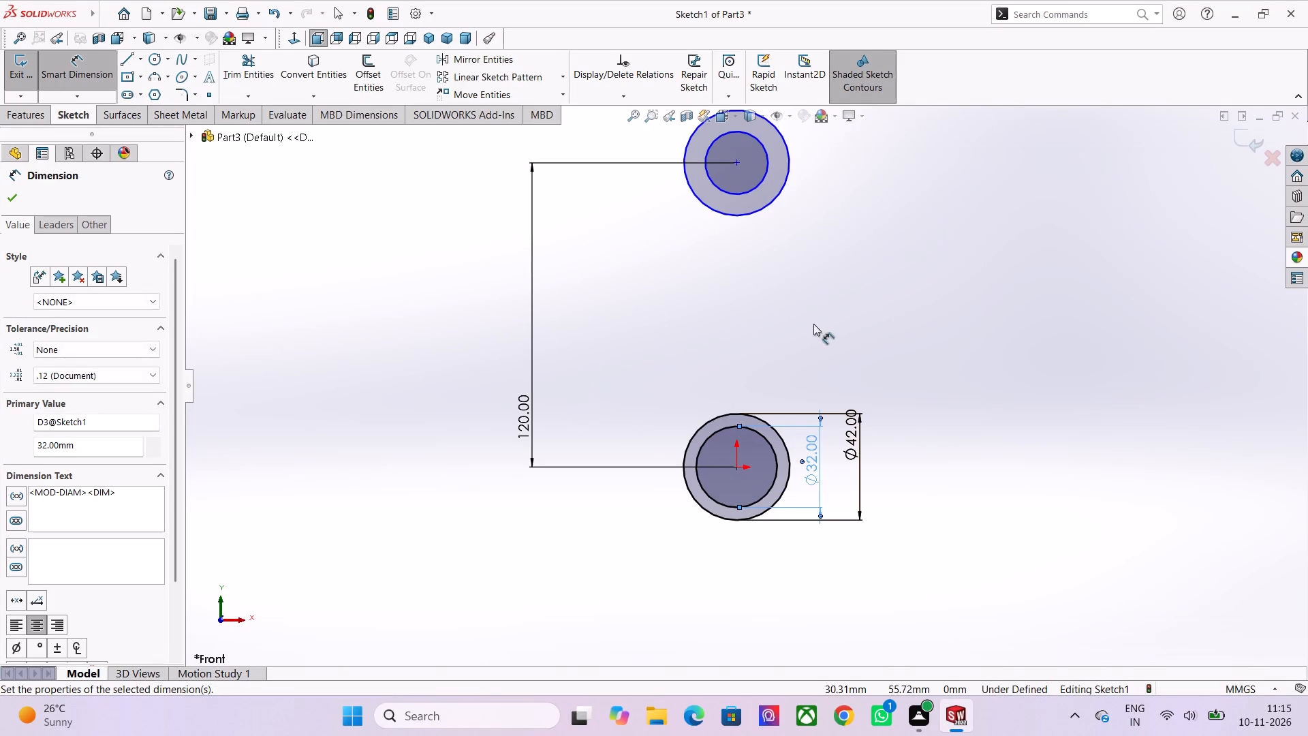
Dimension the outer circle of the upper pair with a 25 mm diameter.
{"action": "scroll", "coordinate": [793, 265], "scroll_direction": "down", "scroll_amount": 1}
{"action": "left_click", "coordinate": [777, 177]}
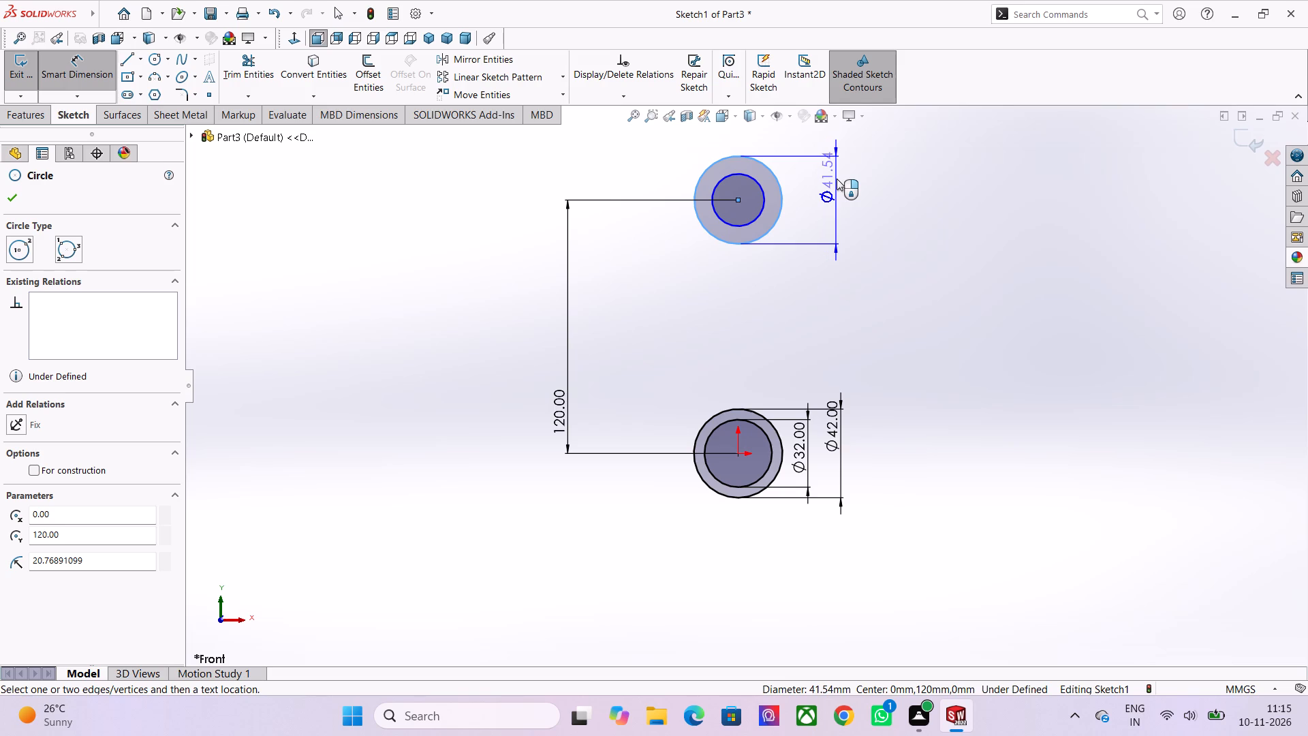
{"action": "left_click", "coordinate": [837, 179]}
{"action": "type", "text": "25"}
{"action": "key", "text": "Return"}
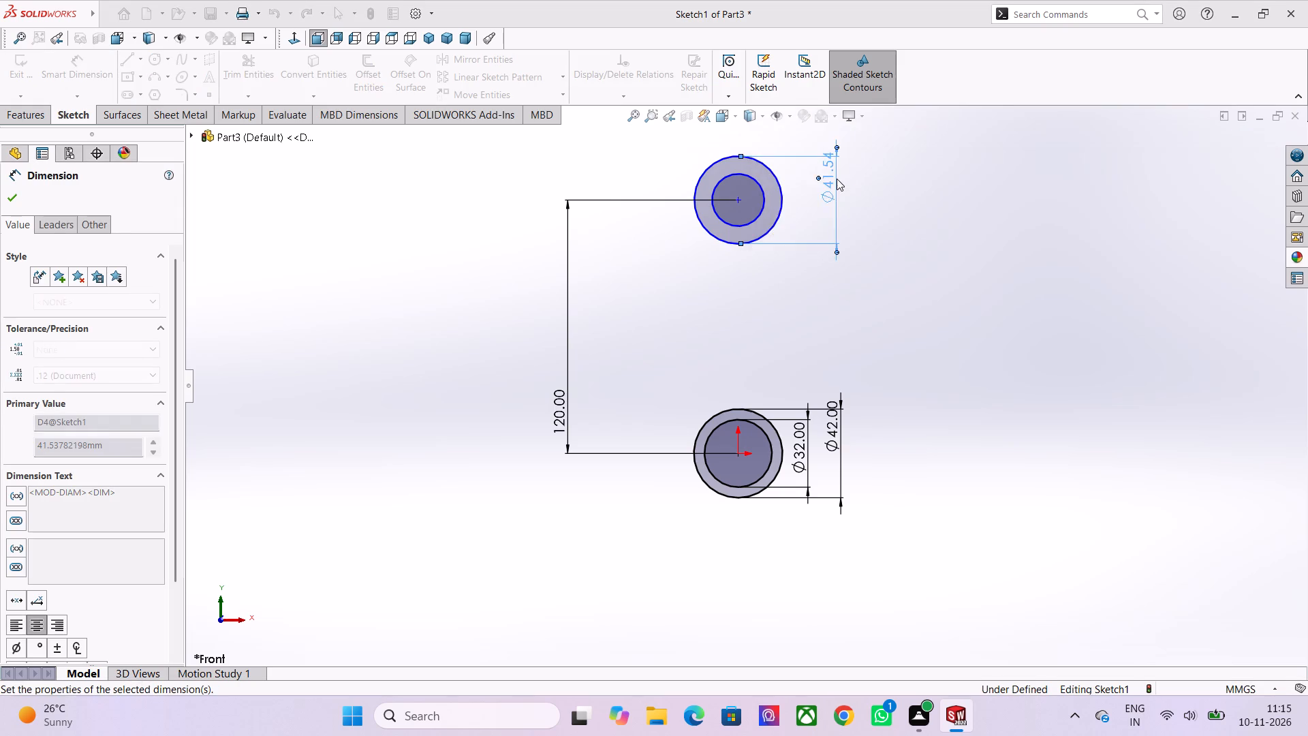
{"action": "scroll", "coordinate": [800, 157], "scroll_direction": "up", "scroll_amount": 3}
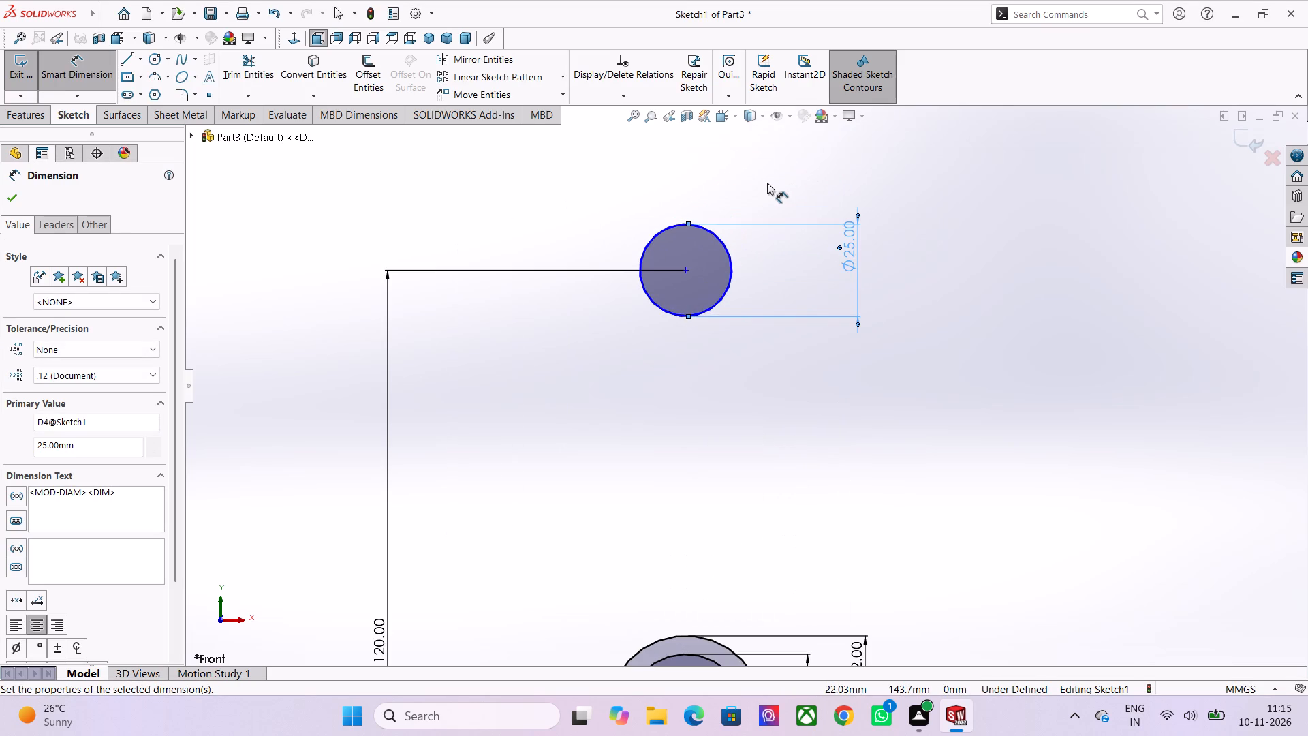
{"action": "scroll", "coordinate": [728, 234], "scroll_direction": "up", "scroll_amount": 3}
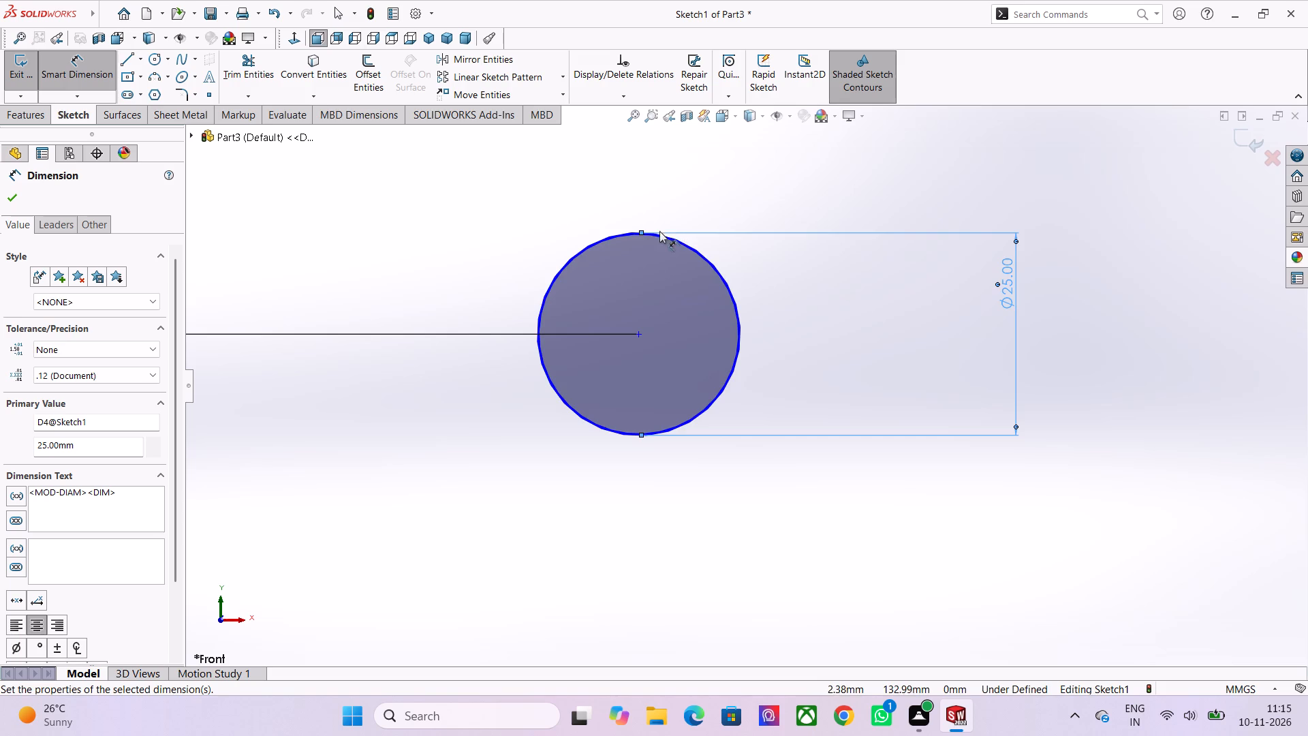
Dimension the inner circle of the upper pair with a 12.5 mm diameter.
{"action": "scroll", "coordinate": [661, 244], "scroll_direction": "up", "scroll_amount": 7}
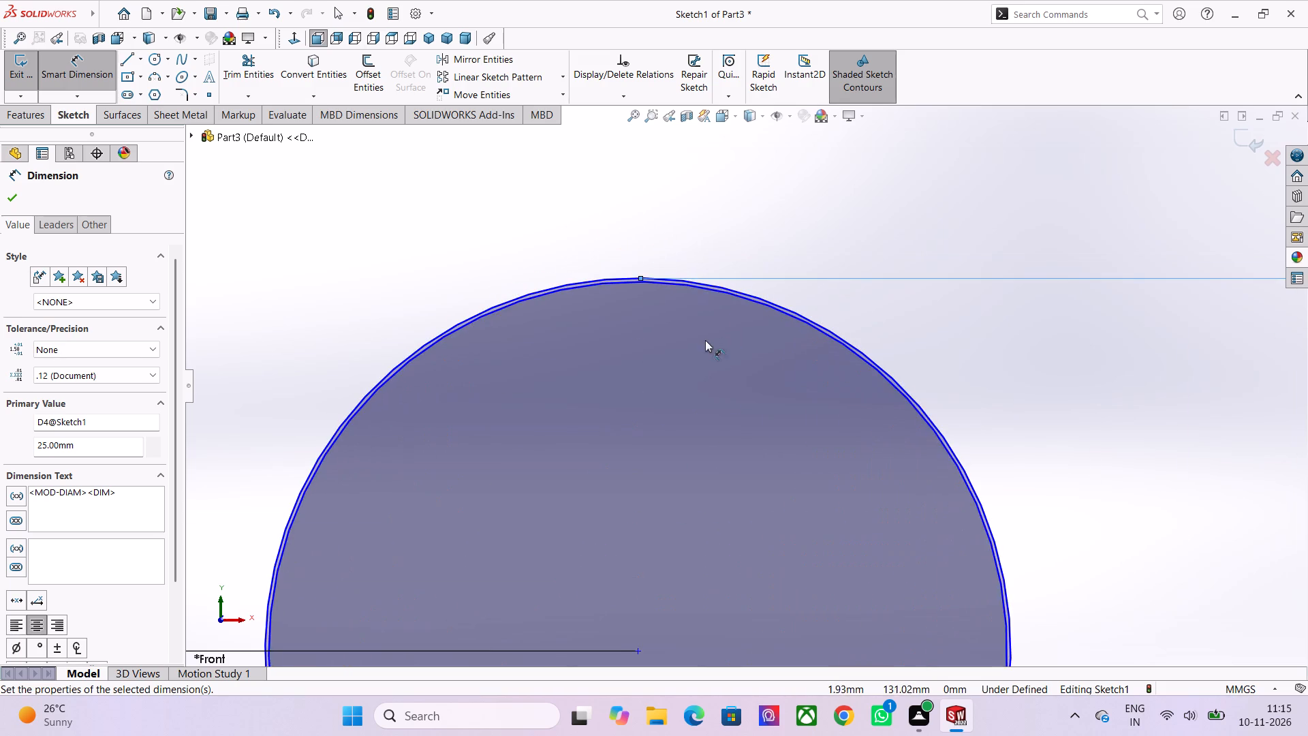
{"action": "left_click", "coordinate": [708, 290]}
{"action": "scroll", "coordinate": [708, 290], "scroll_direction": "down", "scroll_amount": 4}
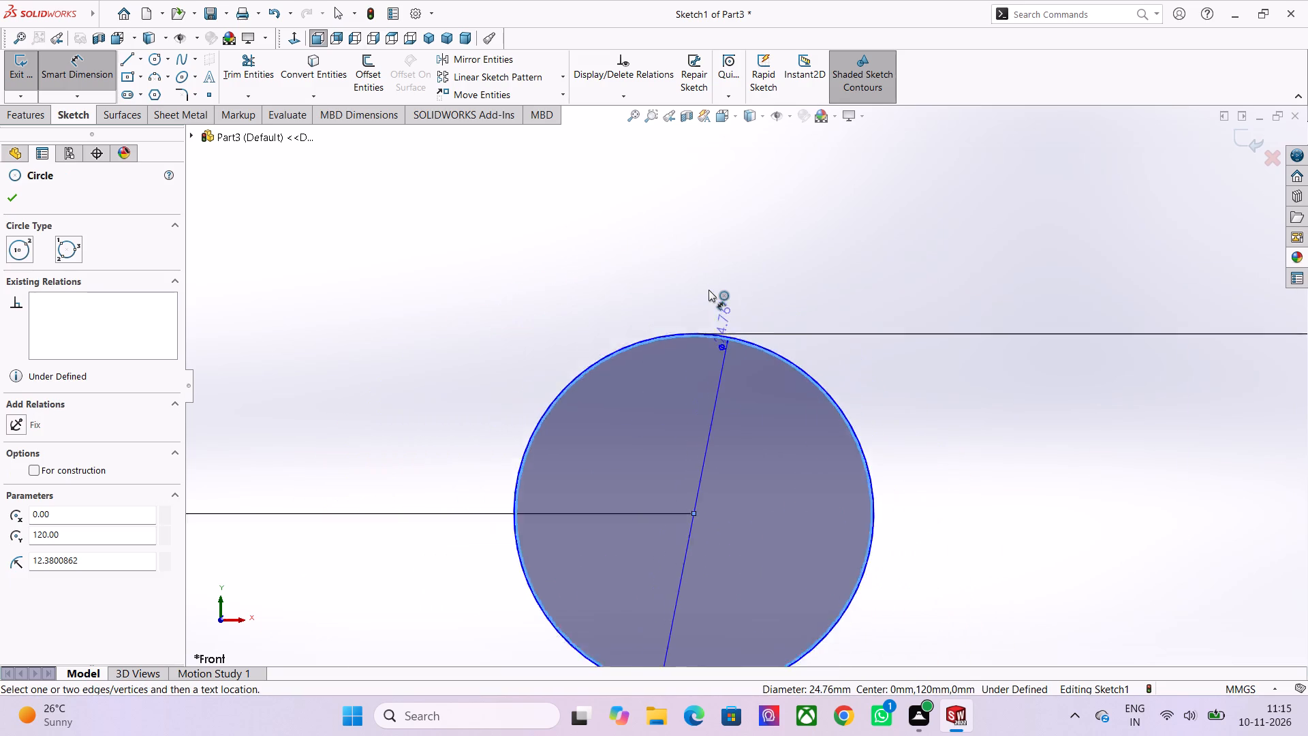
{"action": "scroll", "coordinate": [708, 290], "scroll_direction": "down", "scroll_amount": 4}
{"action": "left_click", "coordinate": [879, 385]}
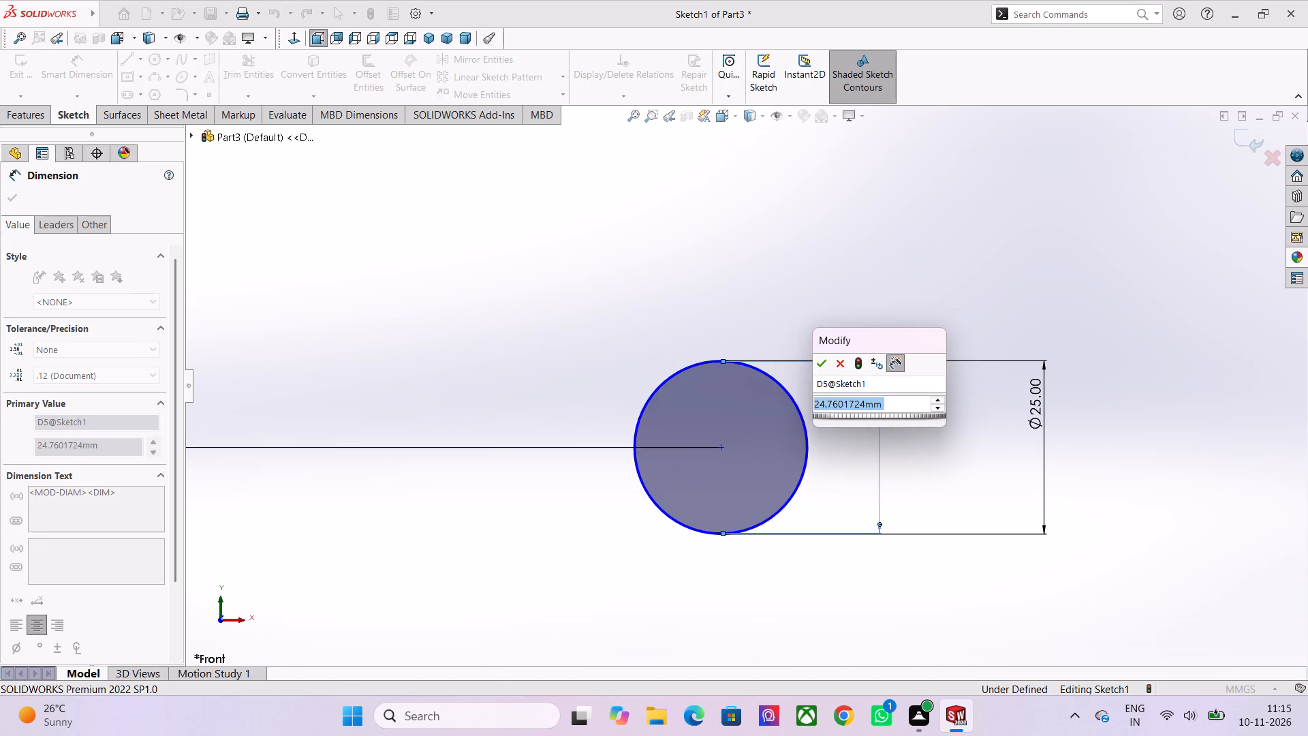
{"action": "type", "text": "12.5"}
{"action": "key", "text": "Return"}
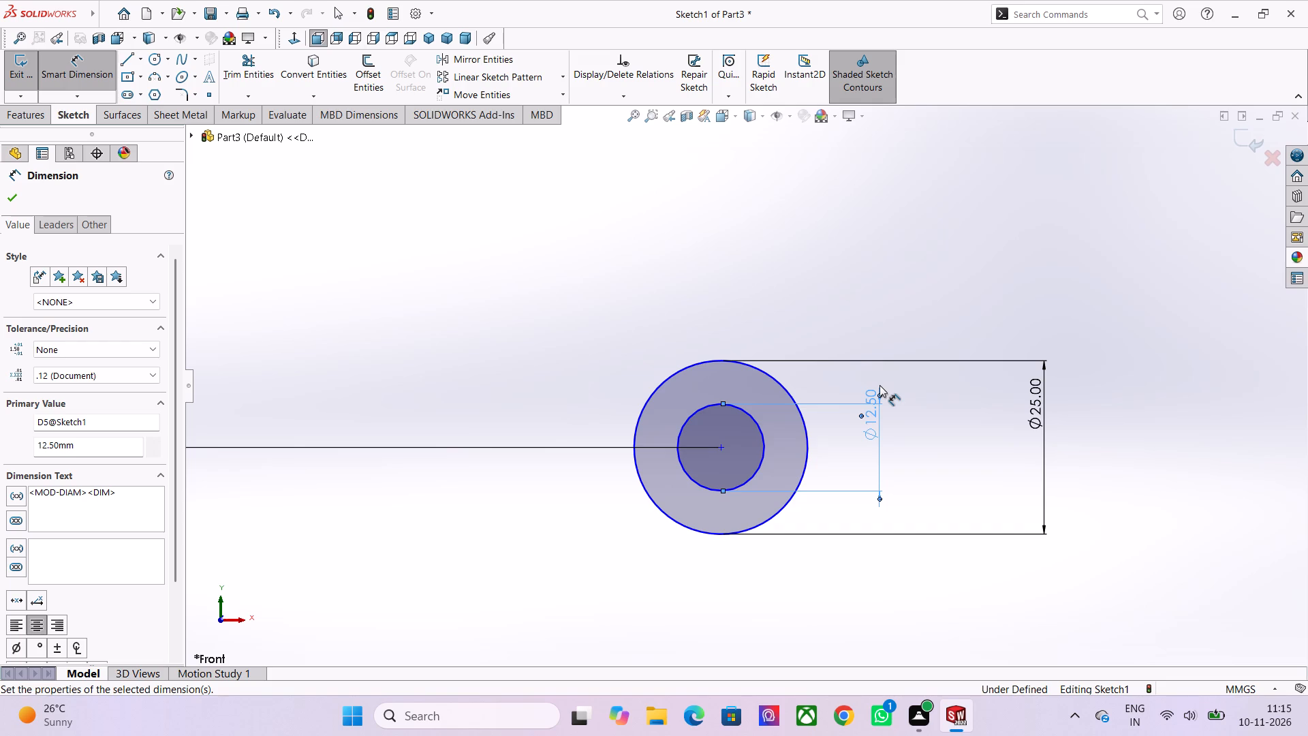
{"action": "scroll", "coordinate": [794, 337], "scroll_direction": "down", "scroll_amount": 1}
{"action": "key", "text": "Escape"}
Add a vertical relation between the centre of the upper circles and the centre of the lower circles.
{"action": "scroll", "coordinate": [795, 313], "scroll_direction": "down", "scroll_amount": 4}
{"action": "scroll", "coordinate": [732, 548], "scroll_direction": "down", "scroll_amount": 3}
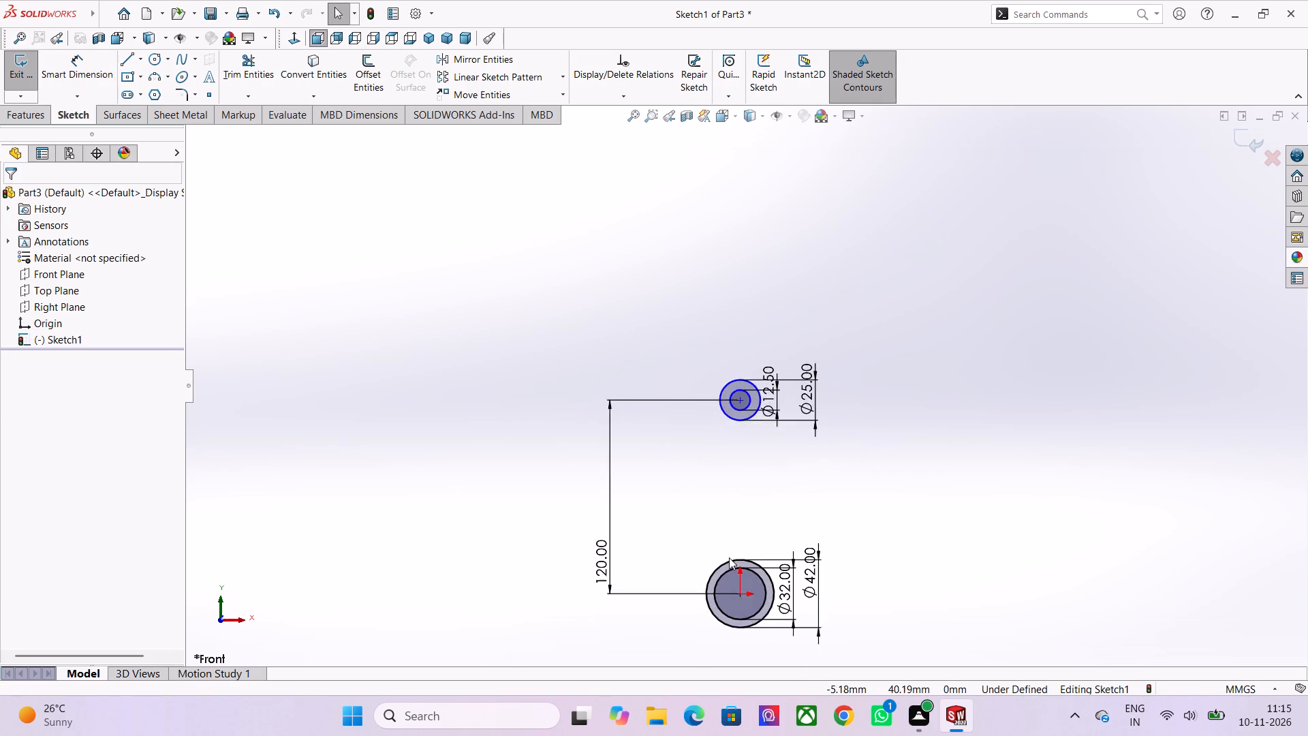
{"action": "scroll", "coordinate": [728, 559], "scroll_direction": "up", "scroll_amount": 1}
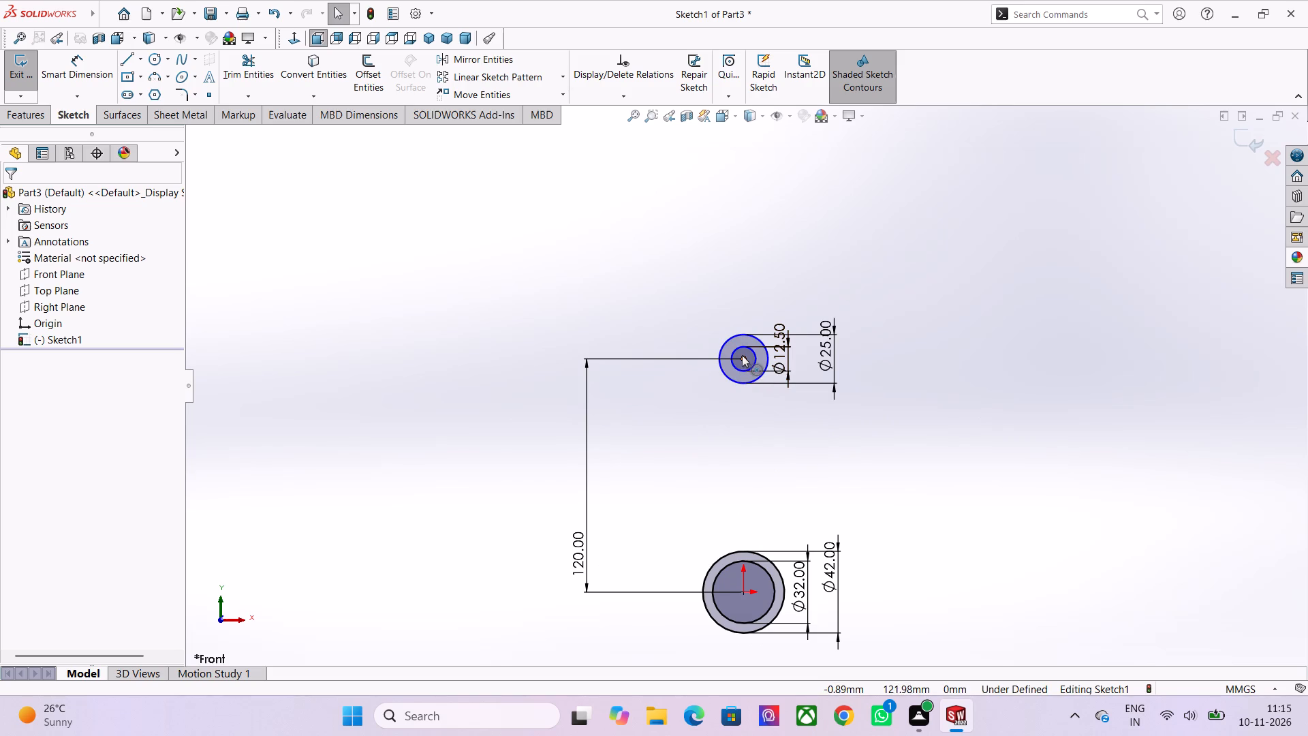
{"action": "left_click", "coordinate": [743, 358], "text": "ctrl"}
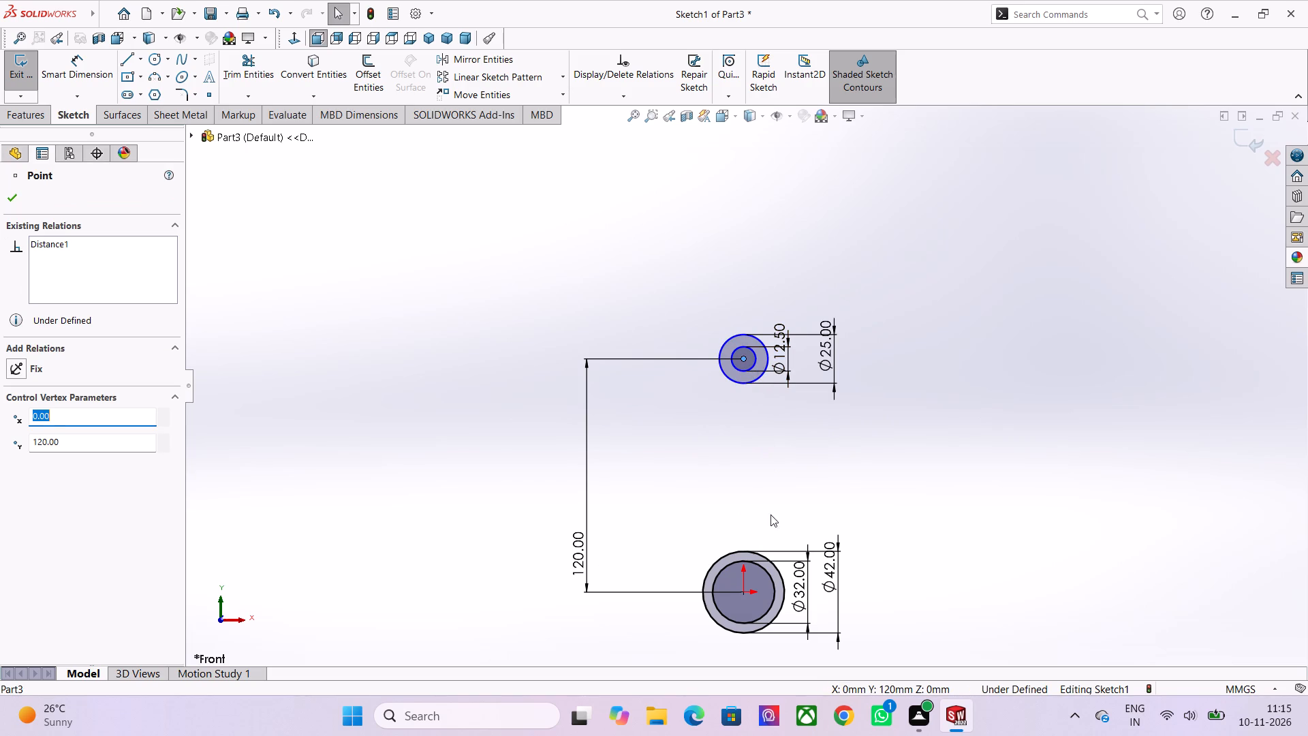
{"action": "left_click", "coordinate": [745, 591], "text": "ctrl"}
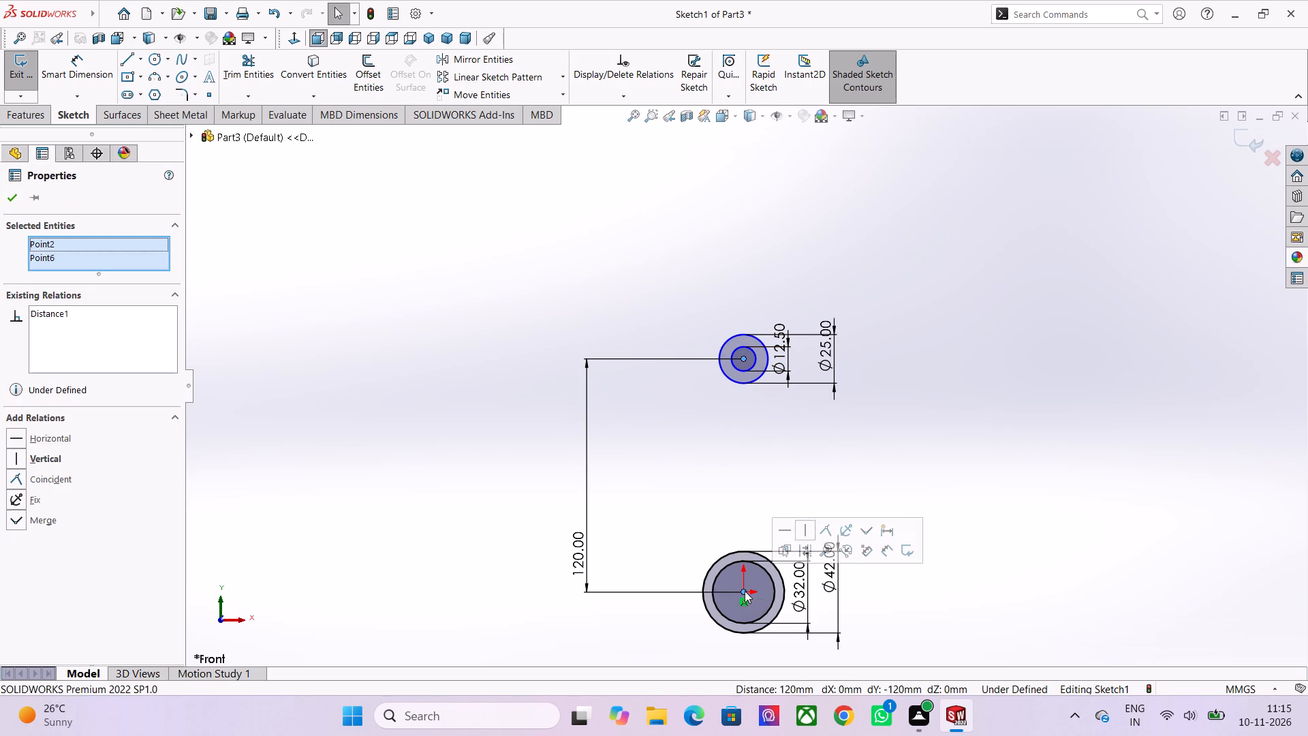
{"action": "left_click", "coordinate": [807, 530]}
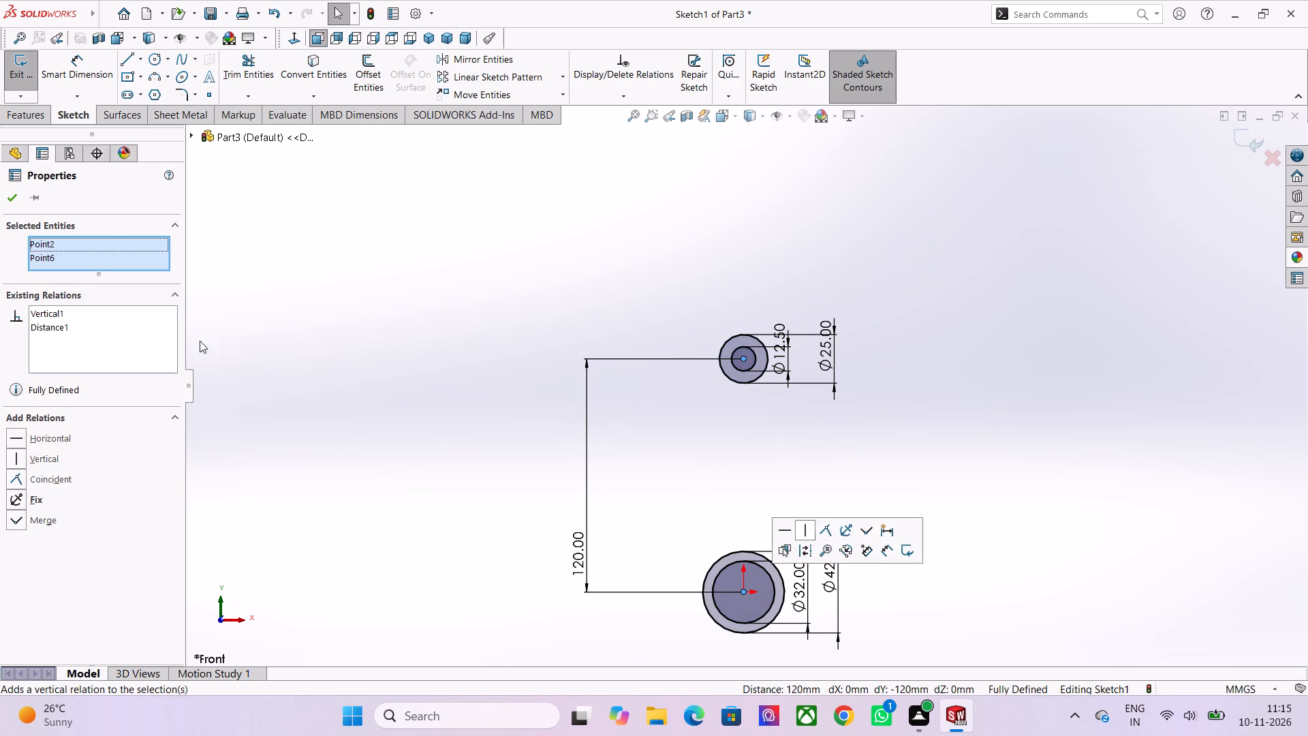
{"action": "left_click", "coordinate": [12, 205]}
{"action": "key", "text": "Escape"}
Draw a vertical centerline from the centre of the upper circles to the origin.
{"action": "scroll", "coordinate": [647, 388], "scroll_direction": "down", "scroll_amount": 1}
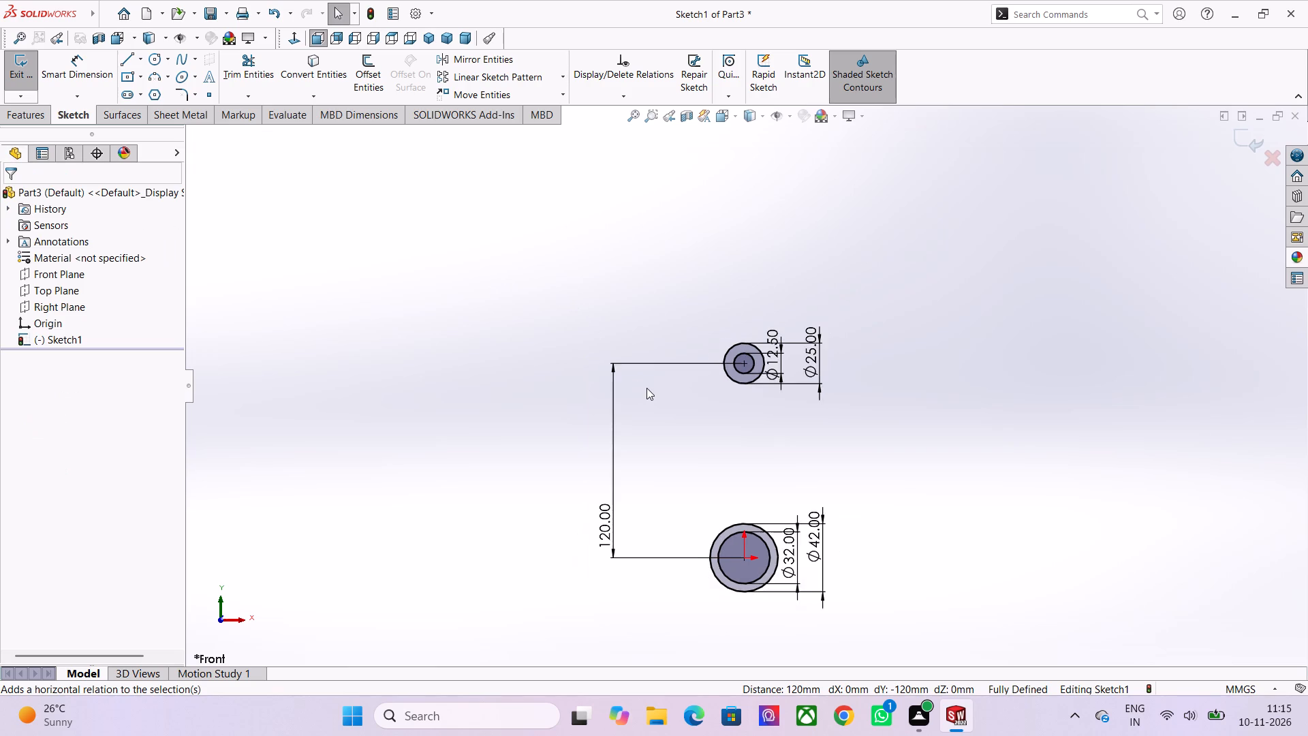
{"action": "scroll", "coordinate": [702, 438], "scroll_direction": "up", "scroll_amount": 1}
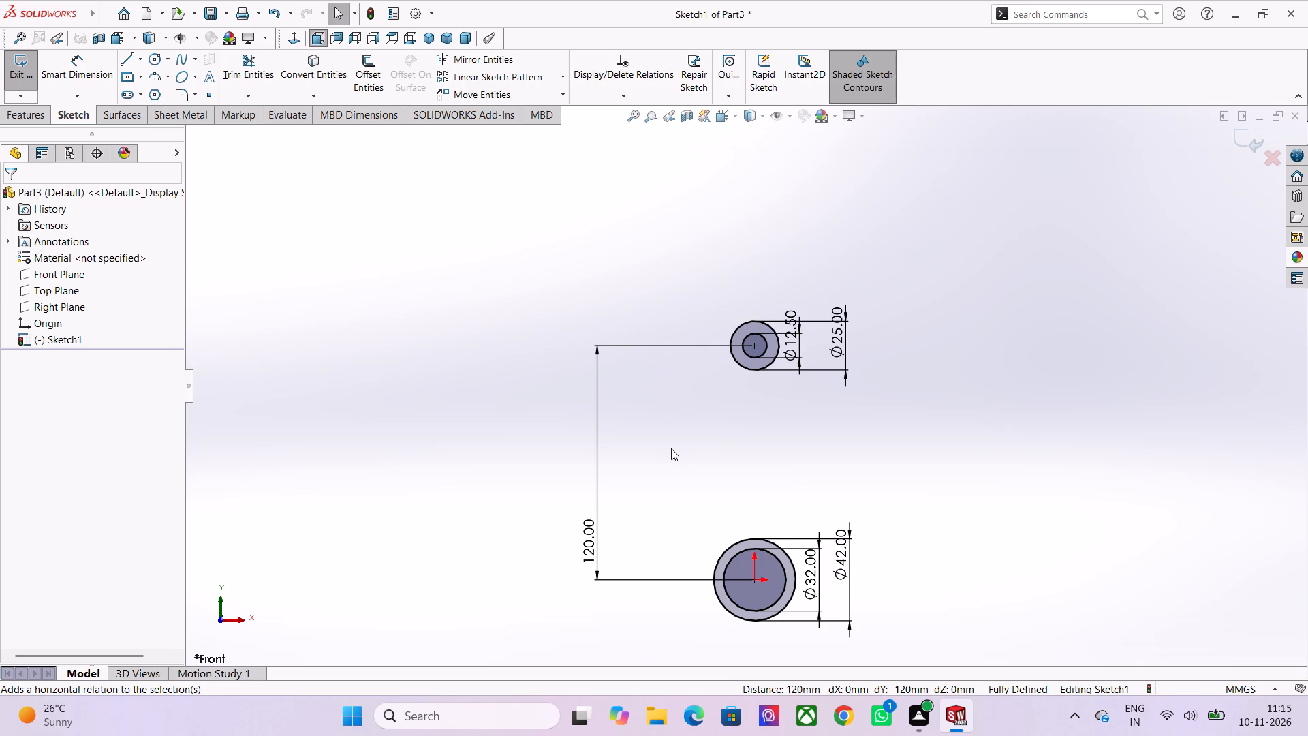
{"action": "left_click", "coordinate": [138, 63]}
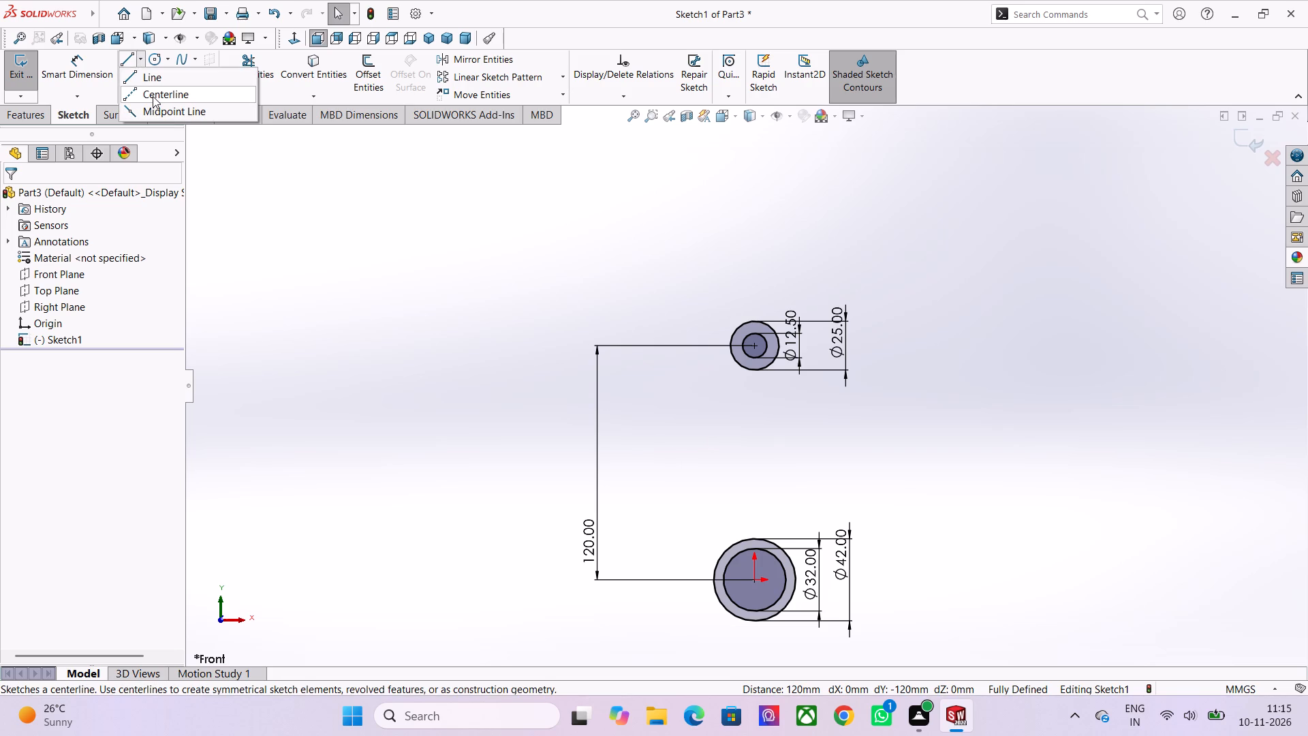
{"action": "left_click", "coordinate": [153, 96]}
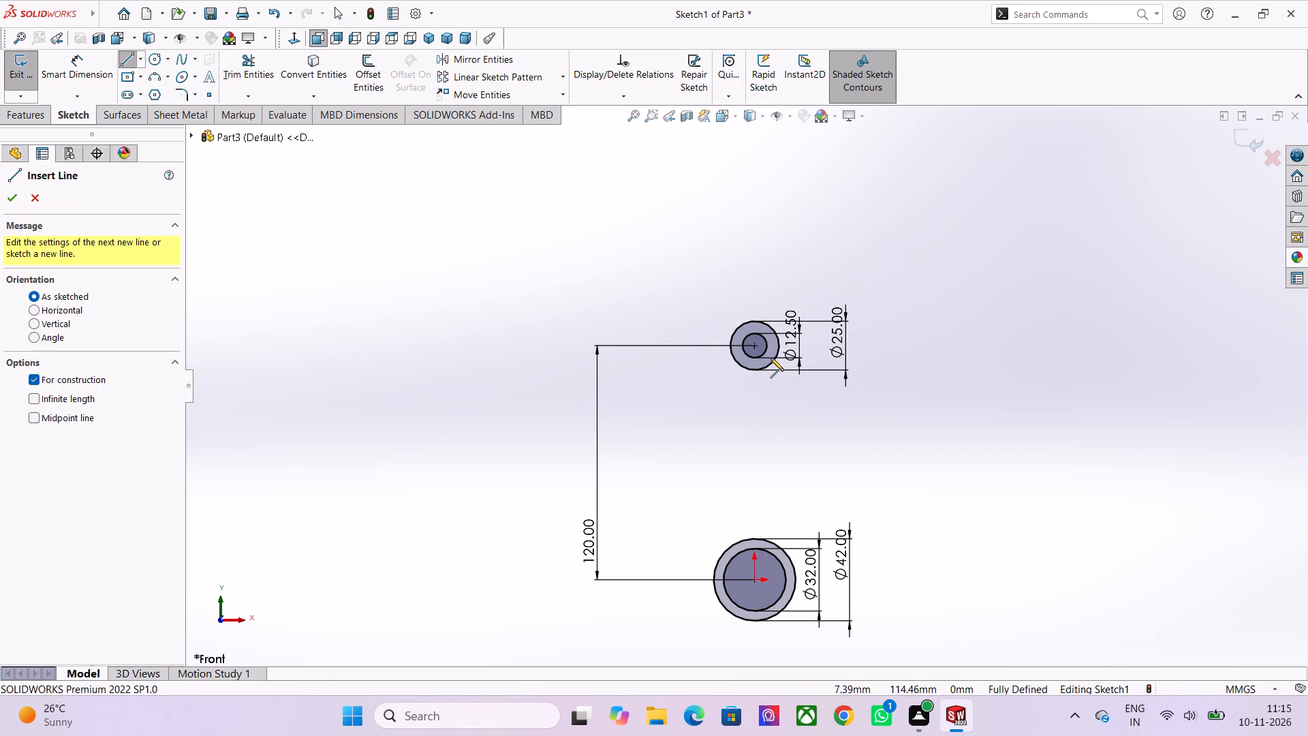
{"action": "left_click", "coordinate": [755, 346]}
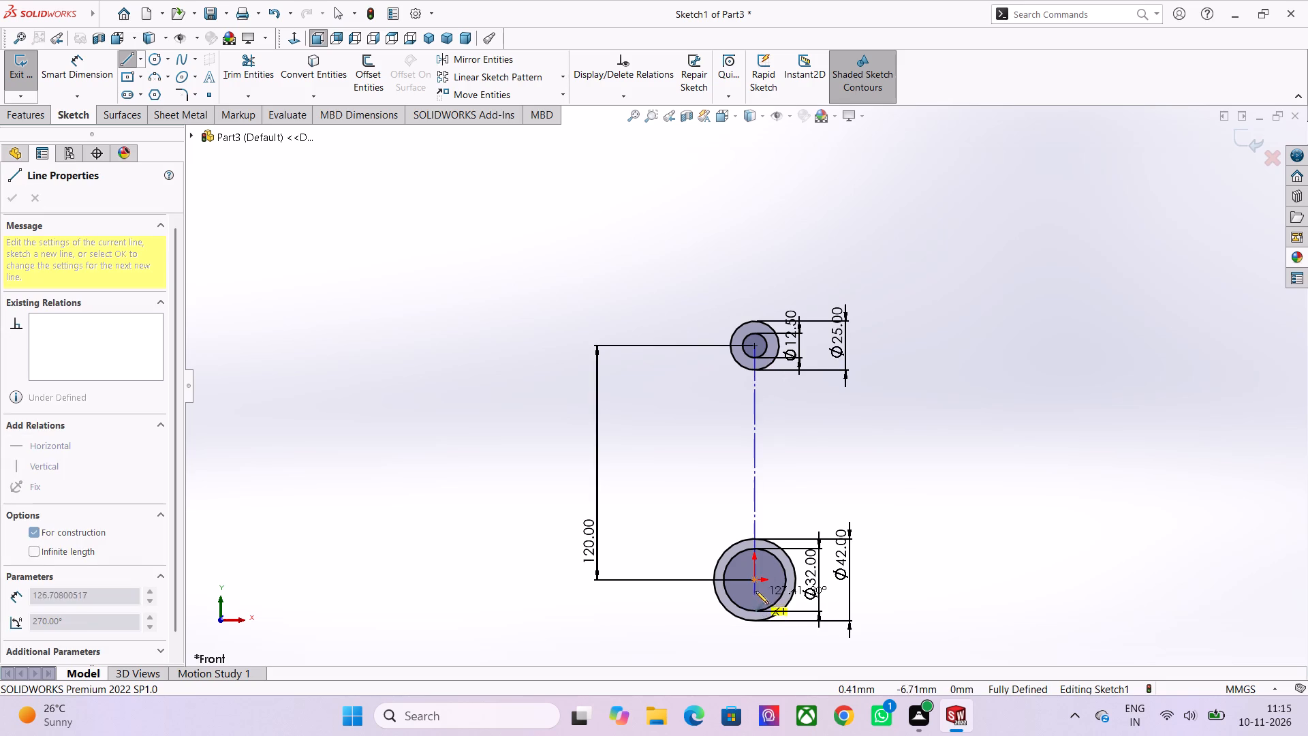
{"action": "left_click", "coordinate": [753, 579]}
{"action": "key", "text": "Escape"}
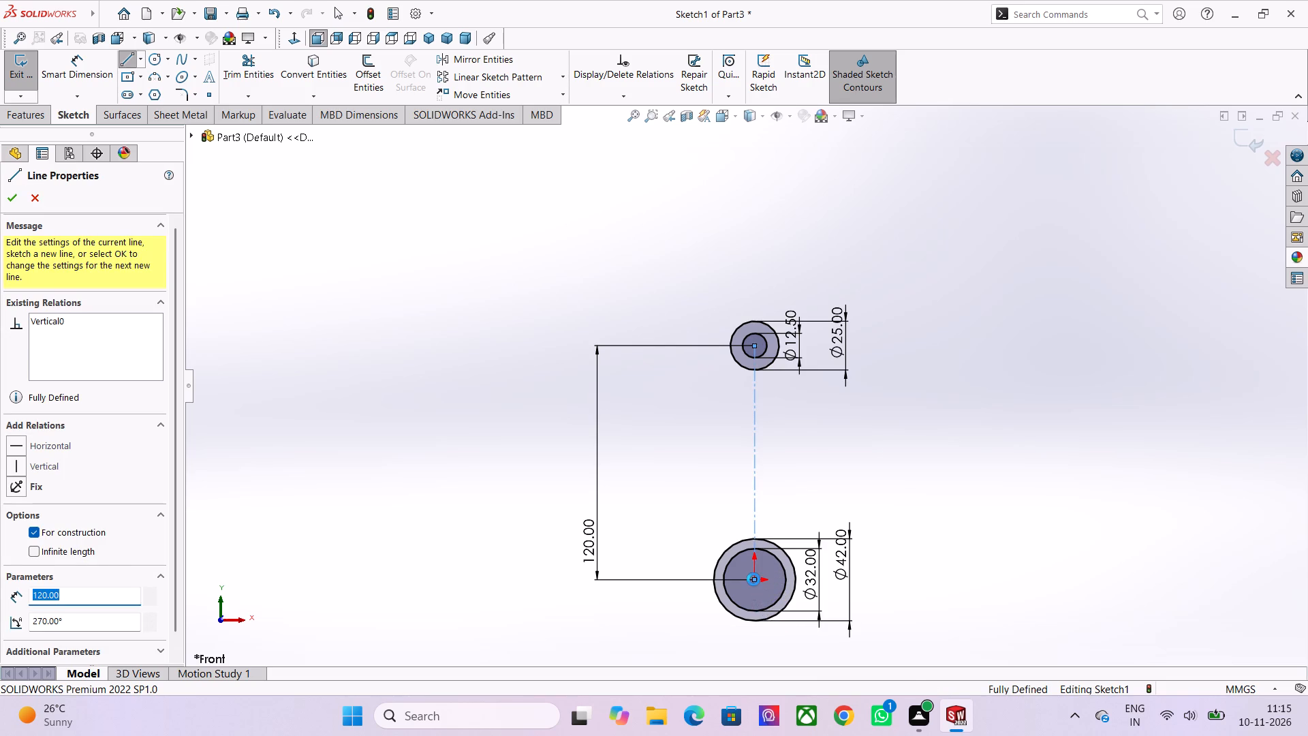
Sketch a vertical line about 40 mm long downward from the left quadrant of the upper outer circle.
{"action": "scroll", "coordinate": [794, 444], "scroll_direction": "up", "scroll_amount": 2}
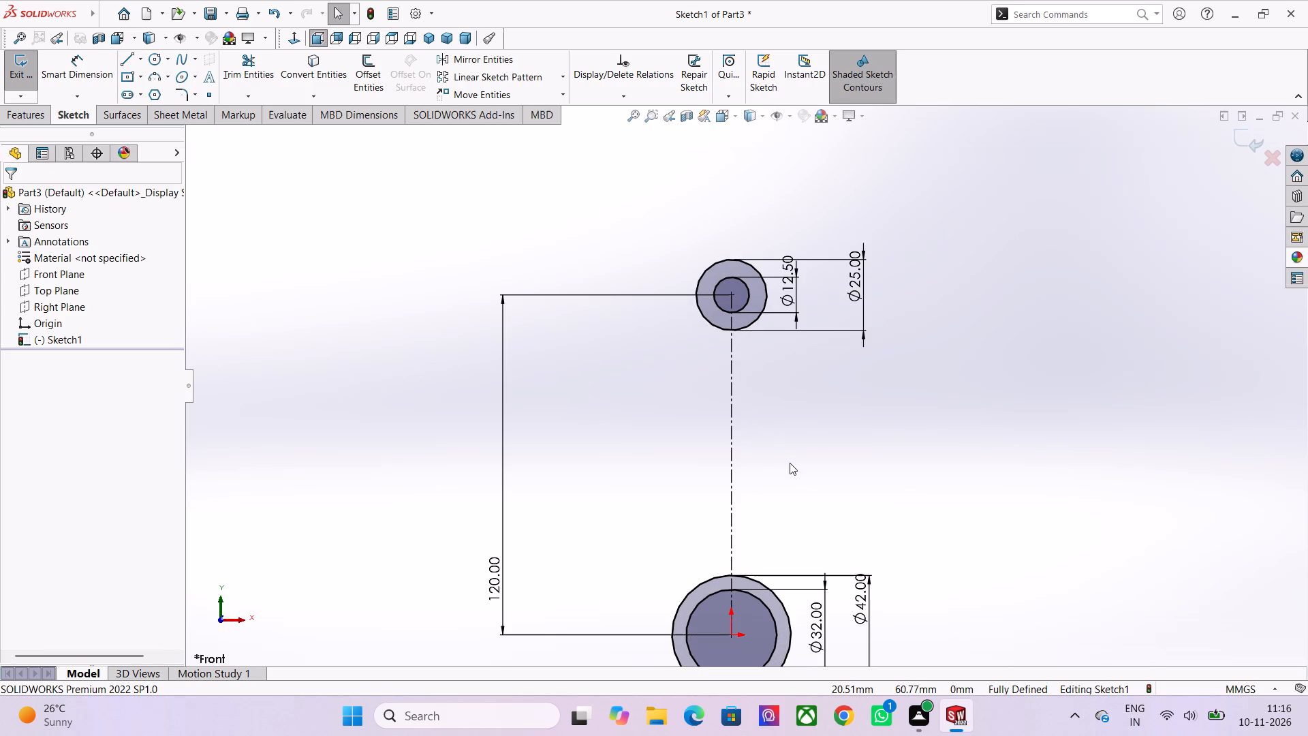
{"action": "scroll", "coordinate": [733, 577], "scroll_direction": "down", "scroll_amount": 1}
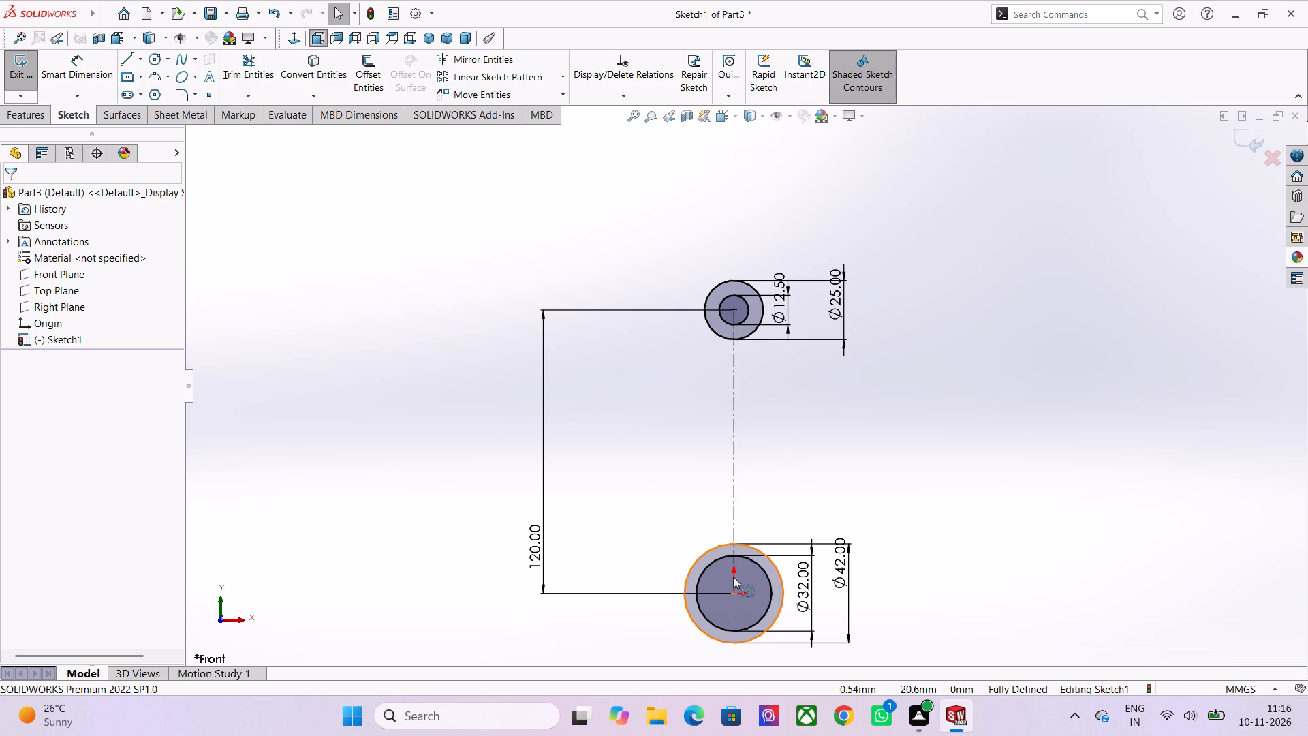
{"action": "scroll", "coordinate": [726, 635], "scroll_direction": "down", "scroll_amount": 2}
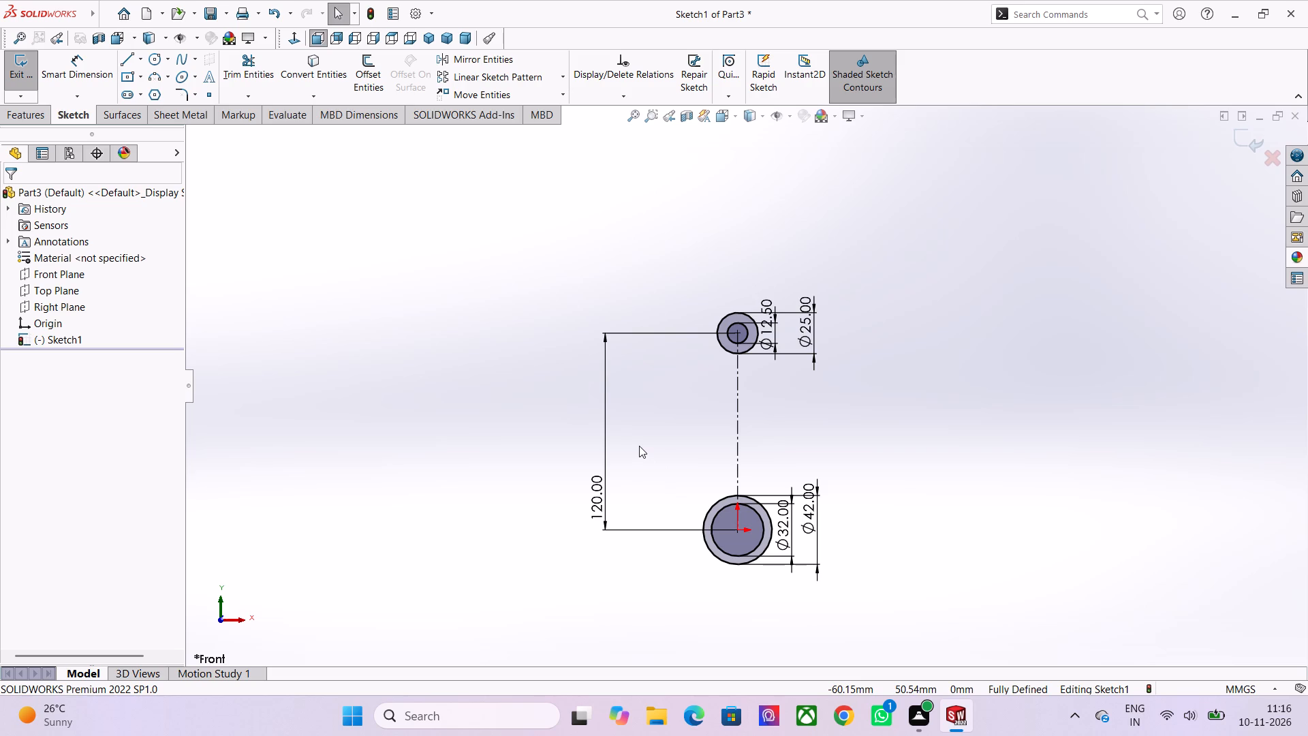
{"action": "left_click", "coordinate": [124, 57]}
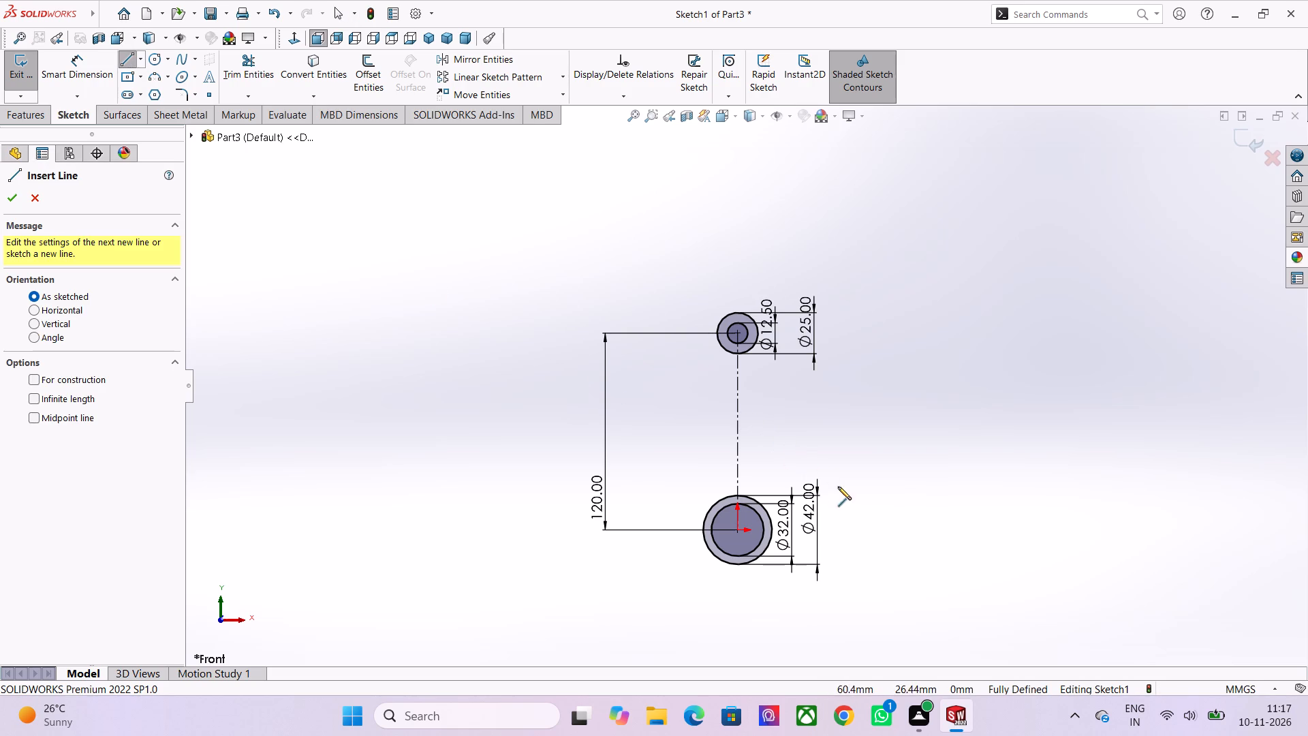
{"action": "scroll", "coordinate": [843, 444], "scroll_direction": "up", "scroll_amount": 2}
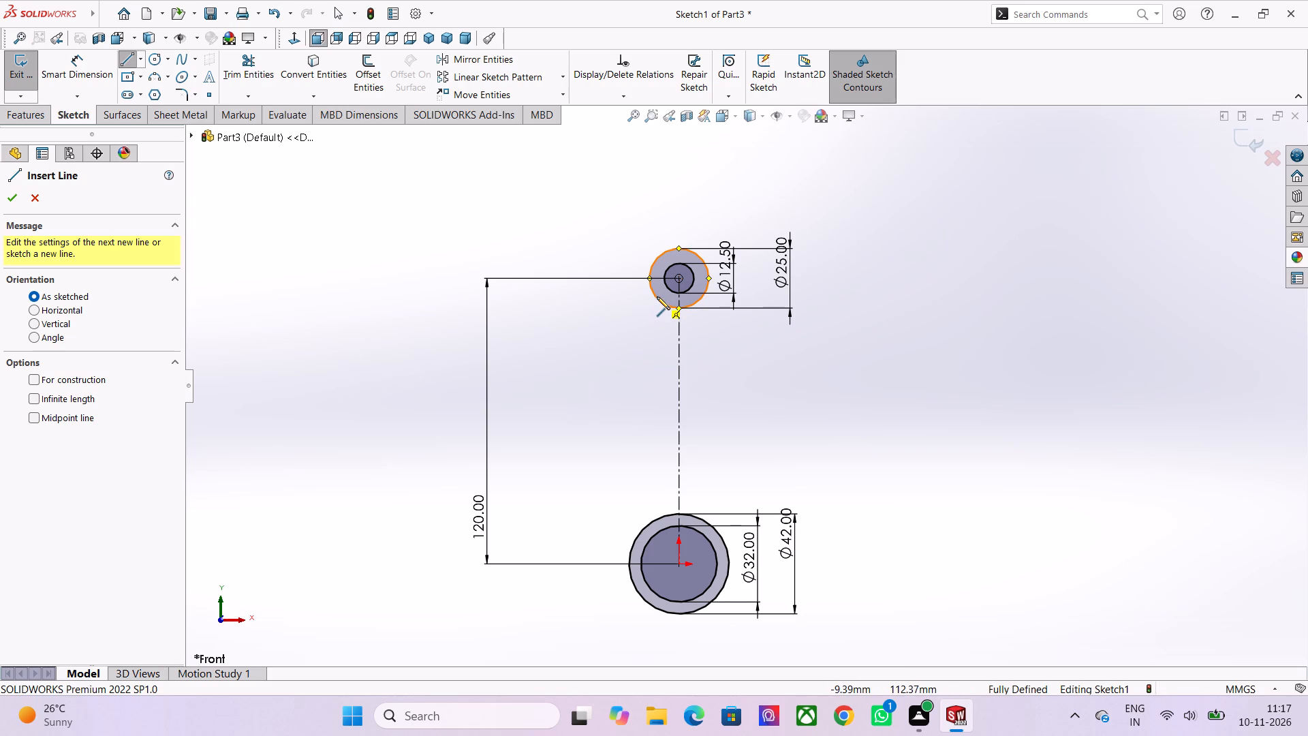
{"action": "left_click", "coordinate": [657, 298]}
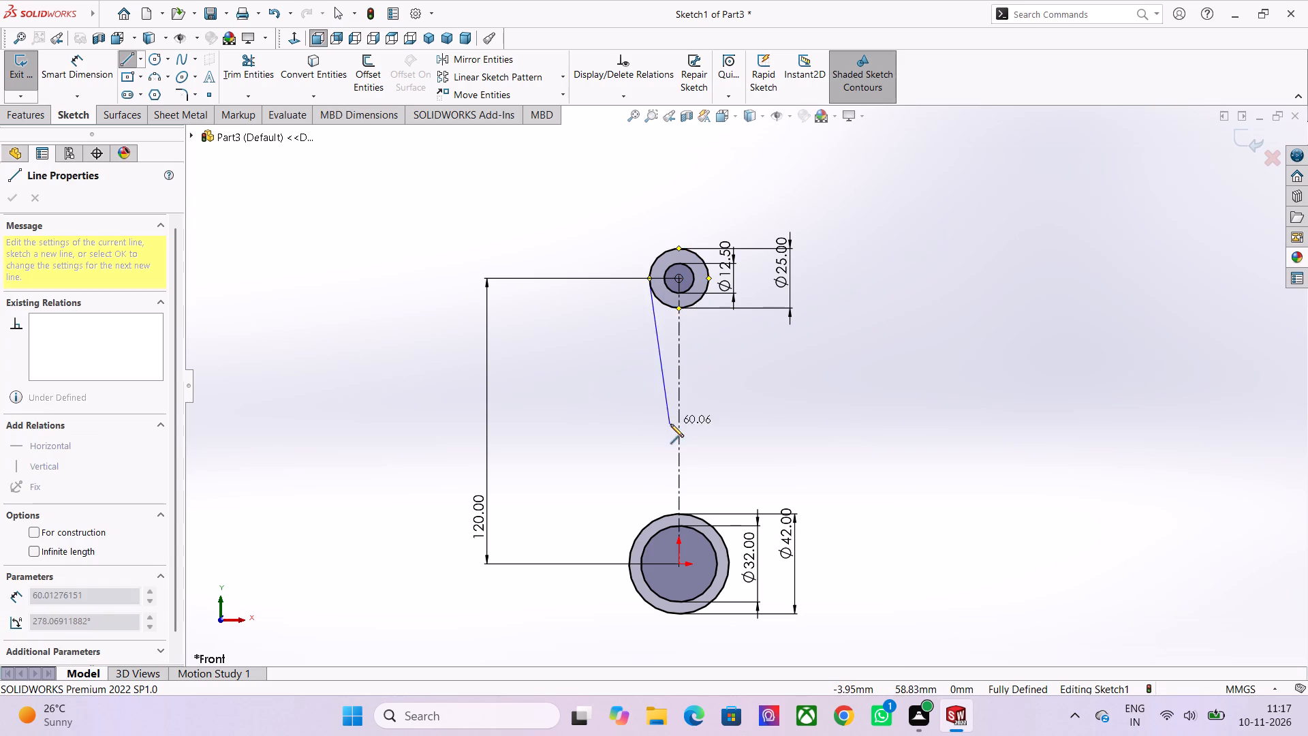
{"action": "scroll", "coordinate": [653, 369], "scroll_direction": "up", "scroll_amount": 2}
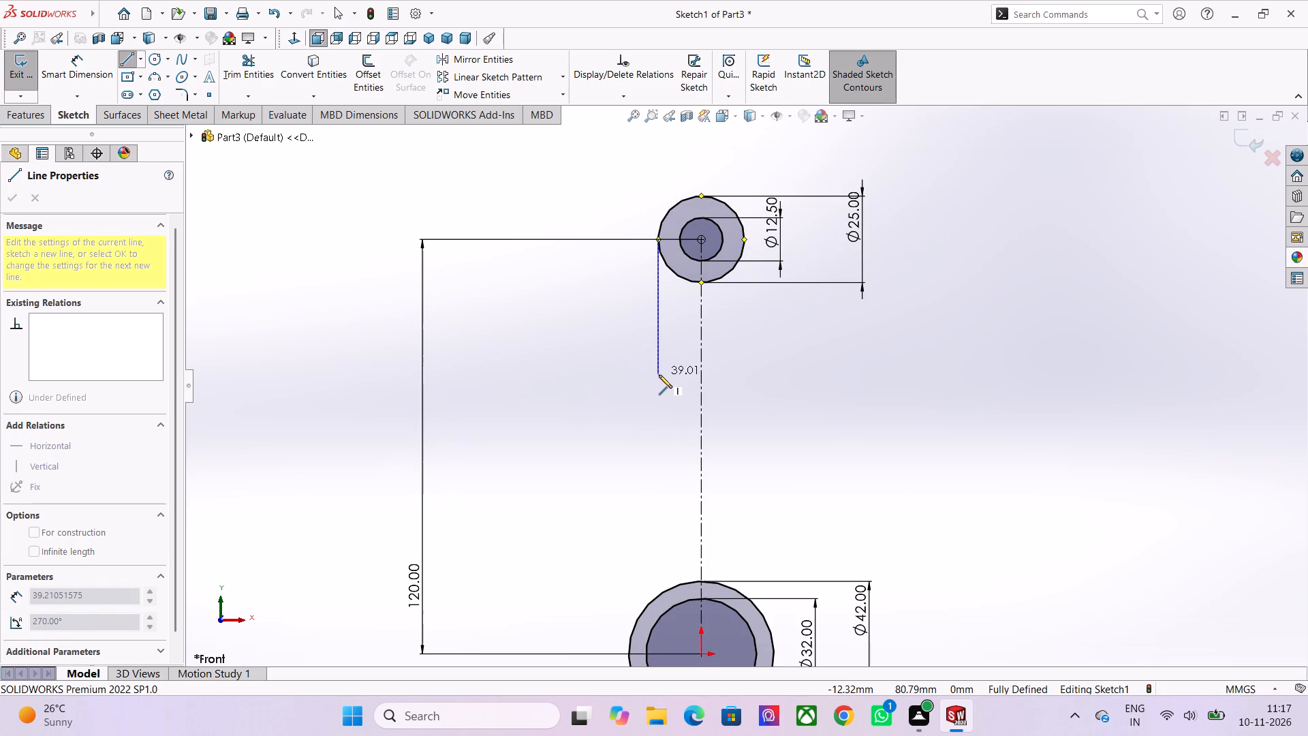
{"action": "left_click", "coordinate": [659, 377]}
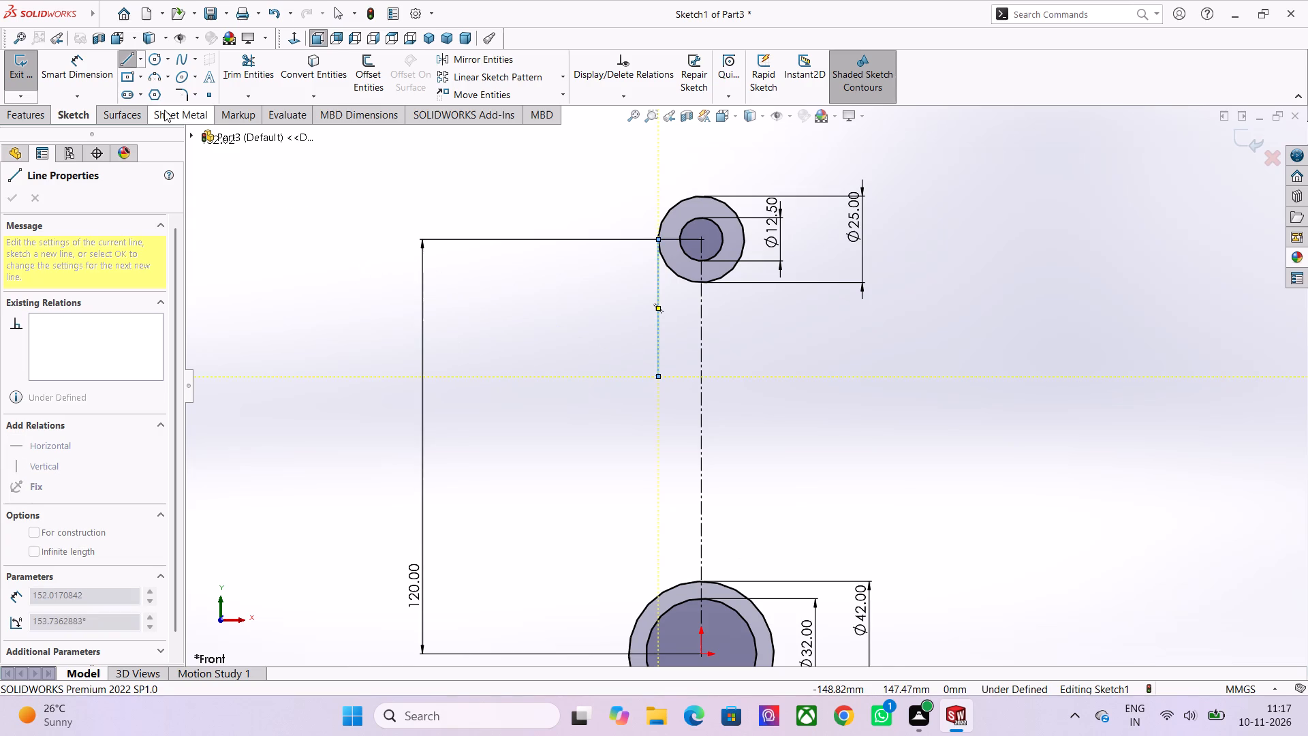
Sketch a three-point arc of about 293 mm radius from the line's lower end to the left side of the 42 mm circle.
{"action": "left_click", "coordinate": [157, 78]}
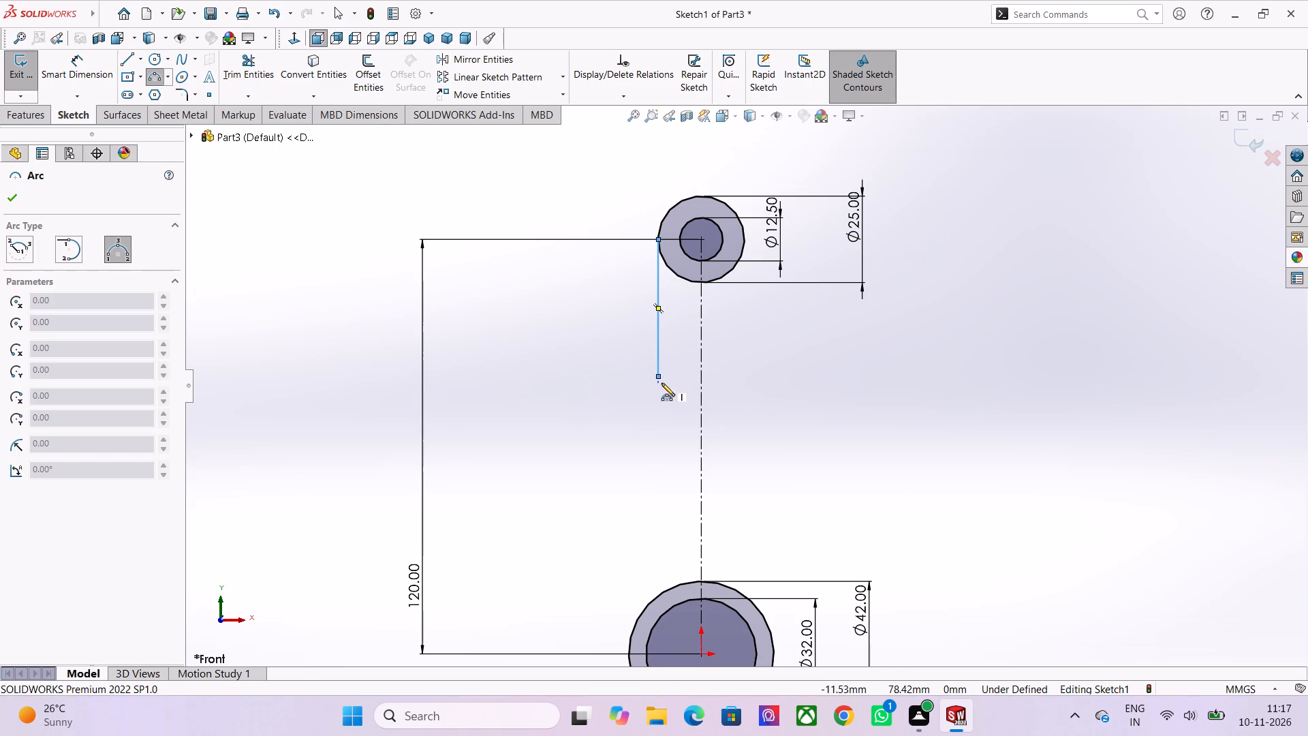
{"action": "left_click", "coordinate": [659, 376]}
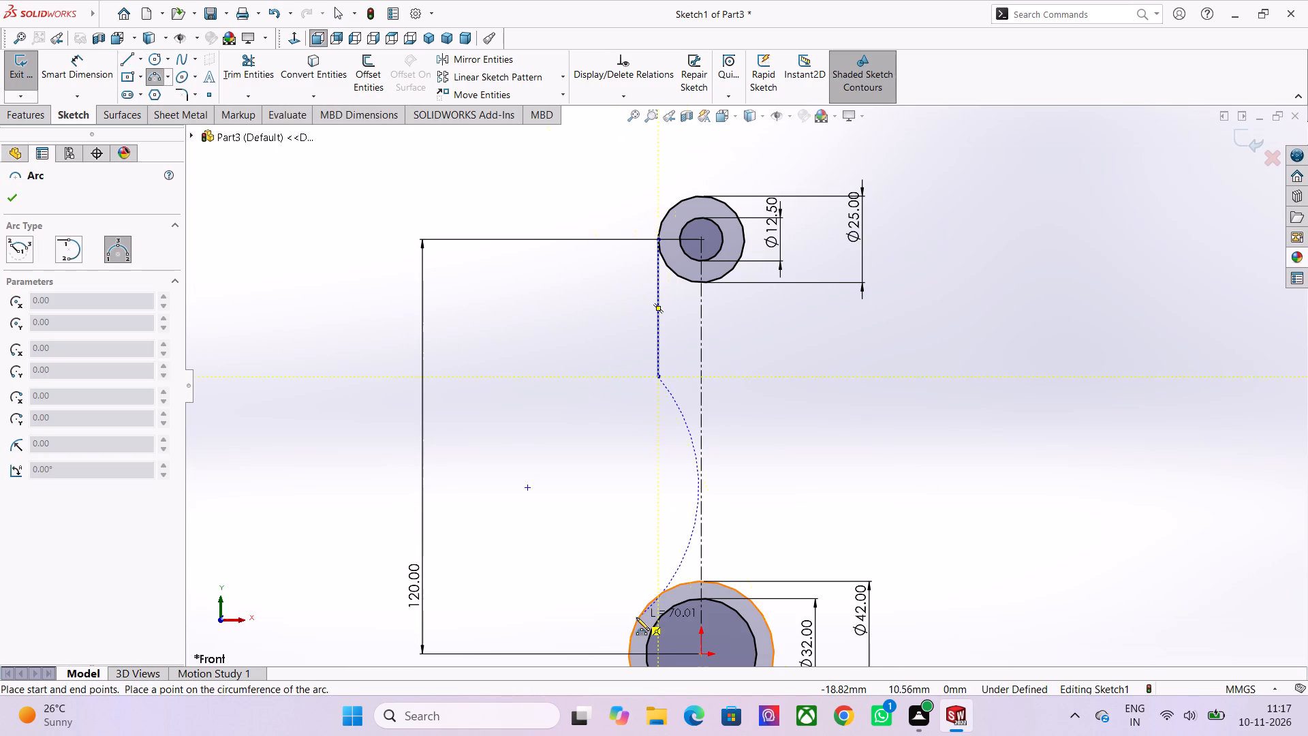
{"action": "left_click", "coordinate": [636, 617]}
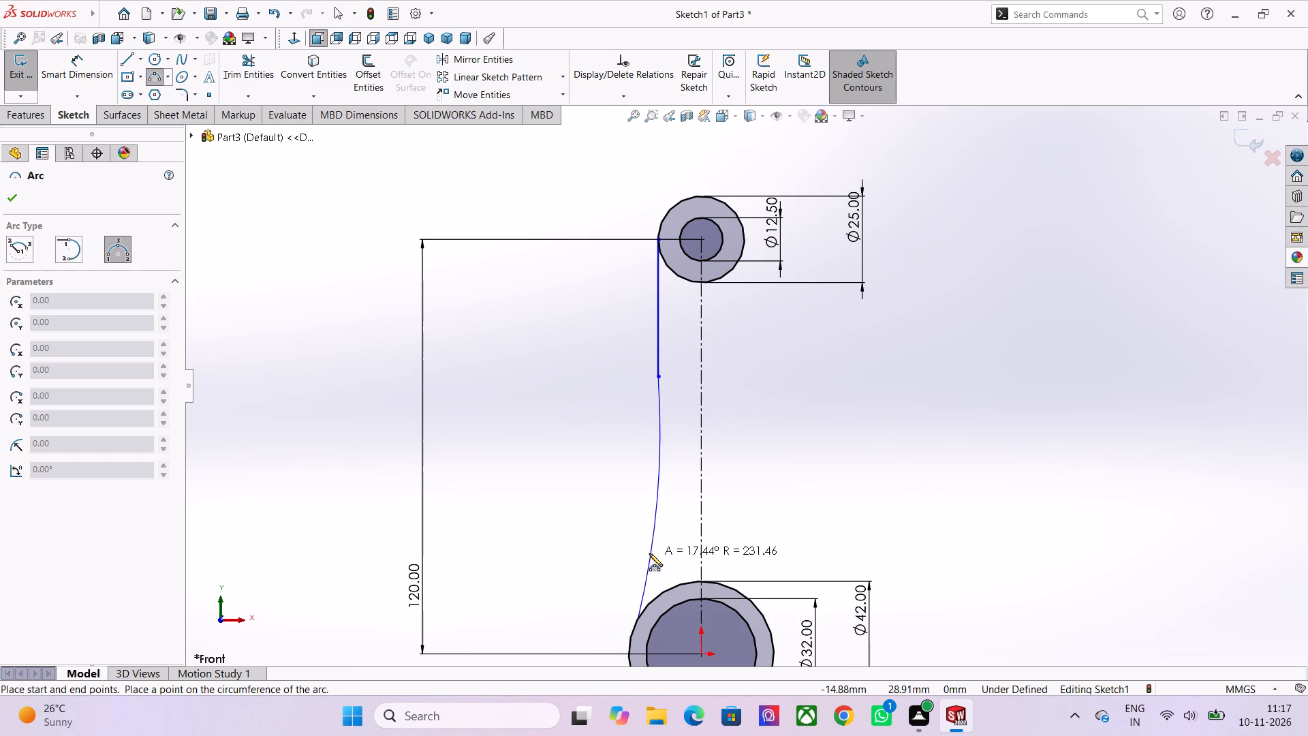
{"action": "left_click", "coordinate": [649, 553]}
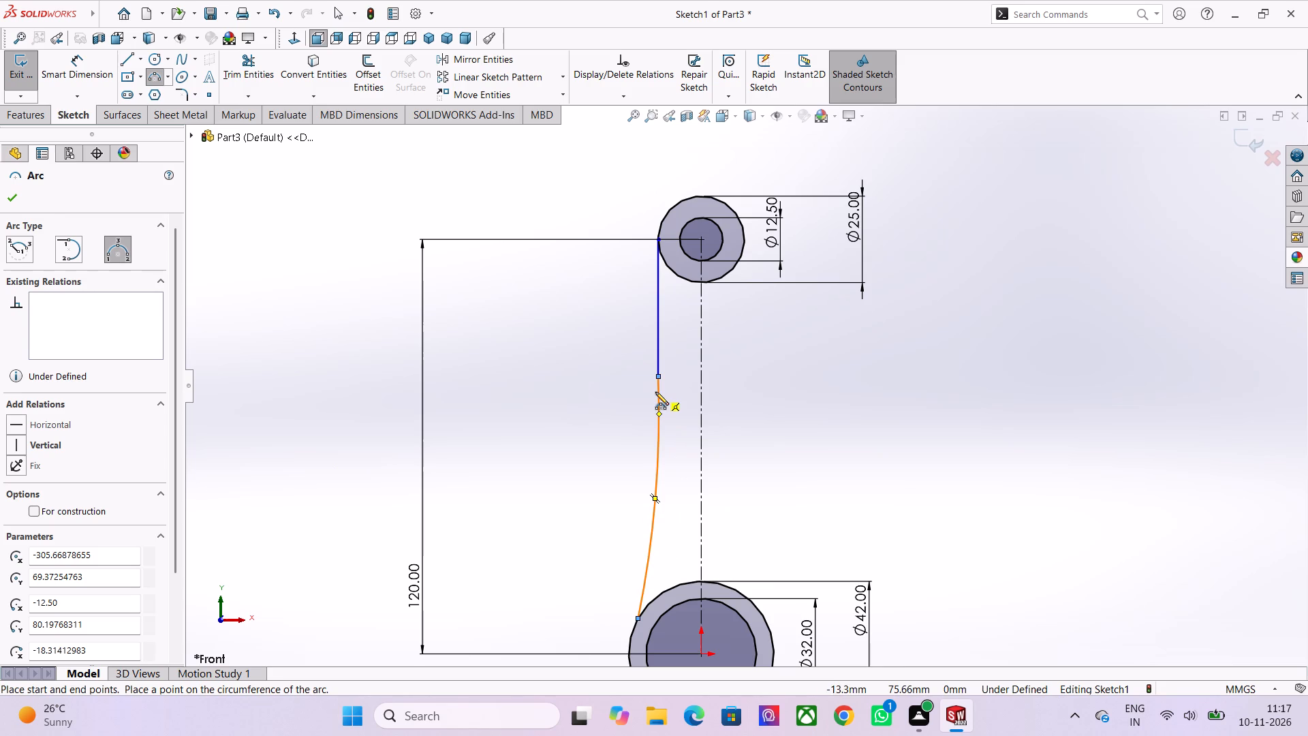
{"action": "key", "text": "Escape"}
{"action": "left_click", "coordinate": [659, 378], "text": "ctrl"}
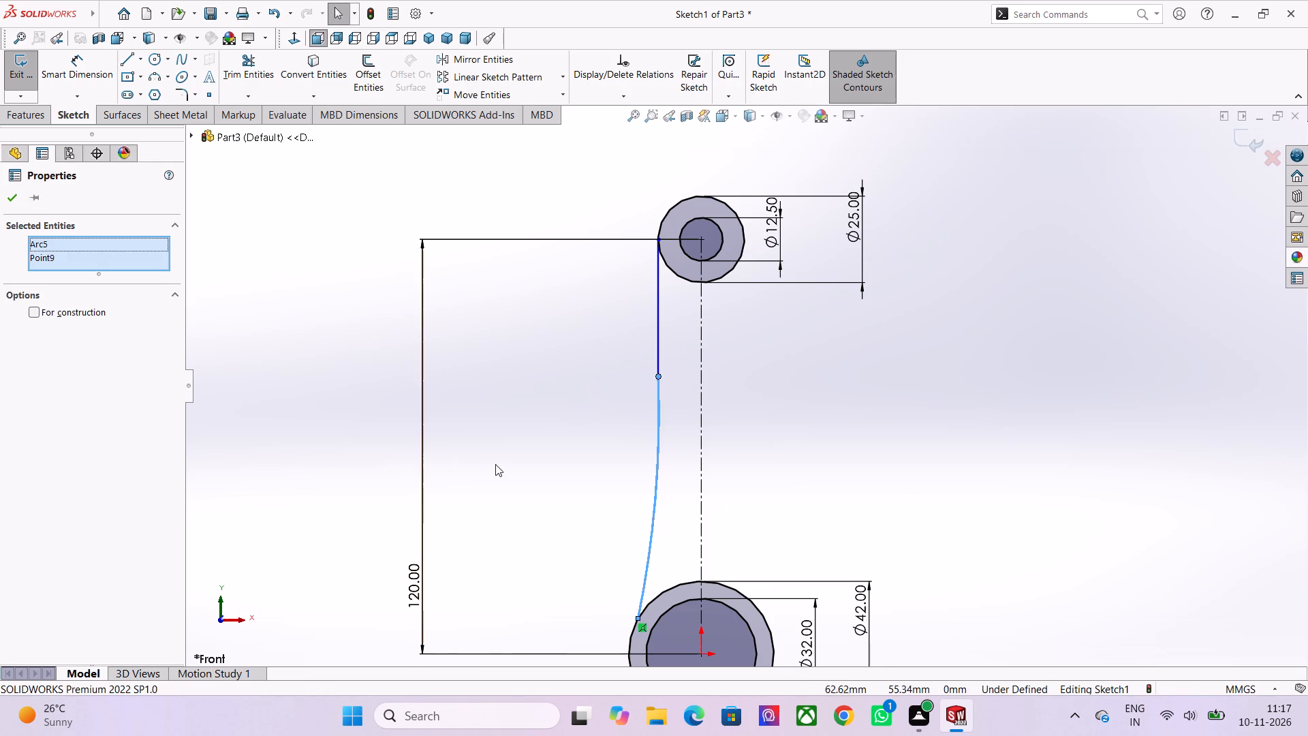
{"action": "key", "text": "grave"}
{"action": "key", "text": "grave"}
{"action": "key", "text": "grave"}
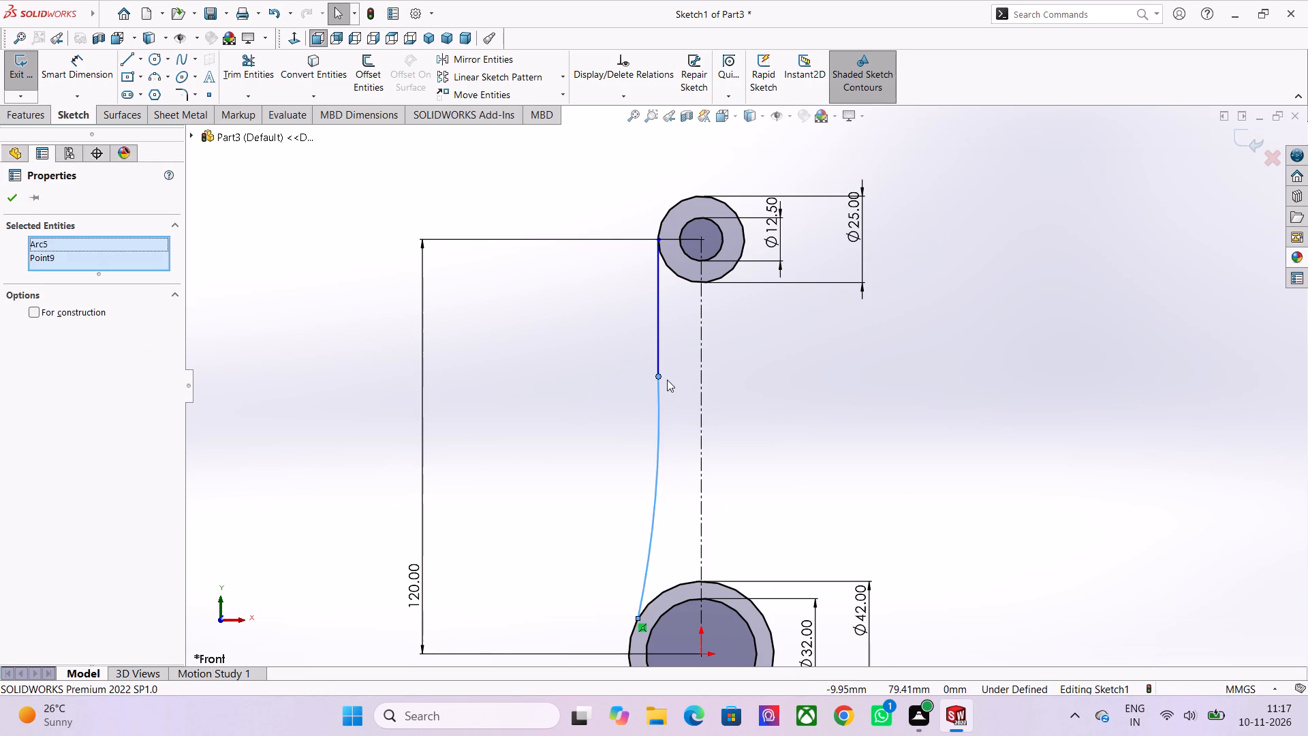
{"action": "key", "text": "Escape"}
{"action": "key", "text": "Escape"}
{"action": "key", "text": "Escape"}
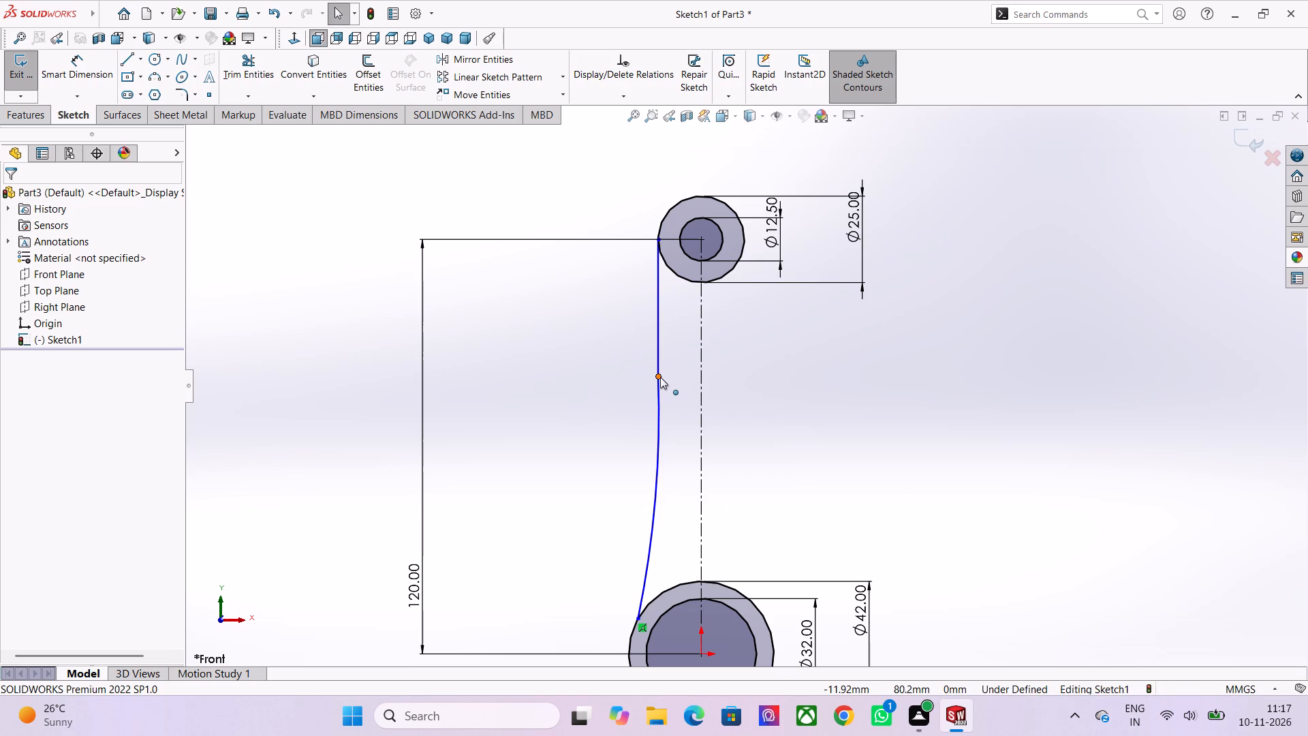
Add a tangent relation between the vertical line and the arc at their shared endpoint.
{"action": "left_click", "coordinate": [660, 377]}
{"action": "left_click", "coordinate": [698, 319]}
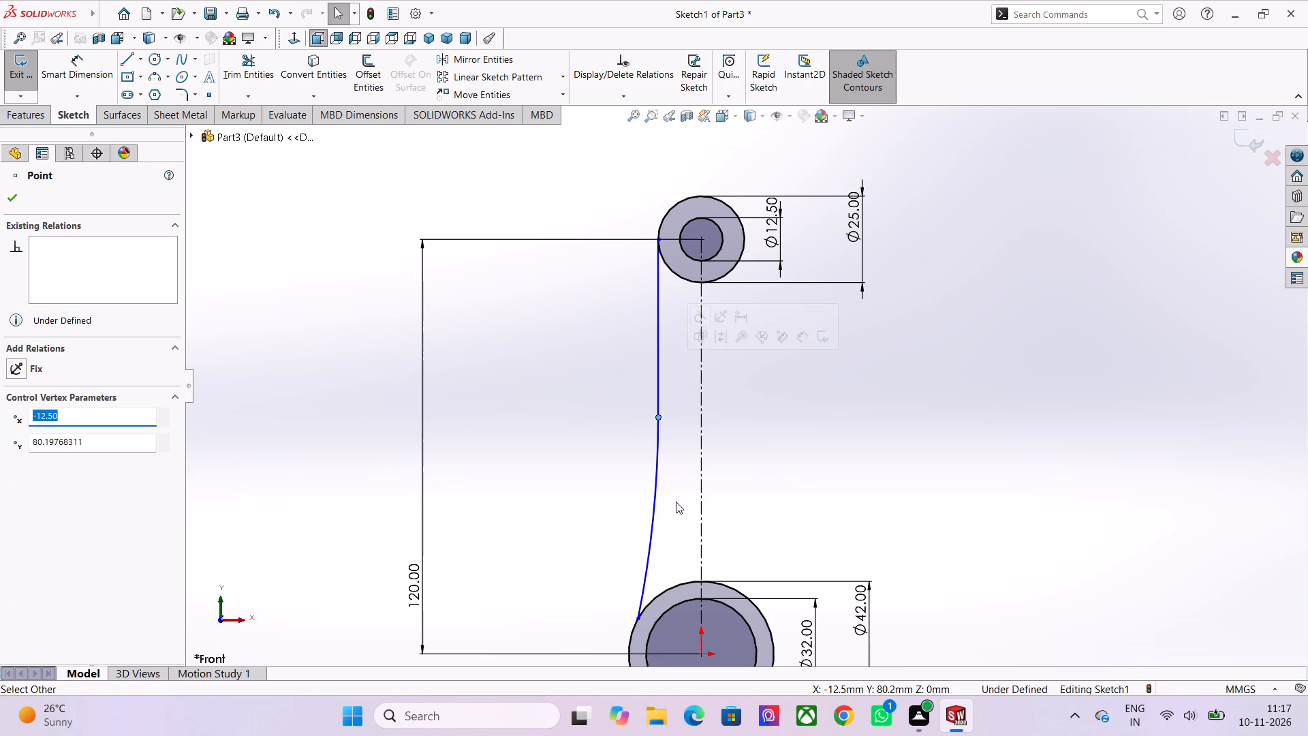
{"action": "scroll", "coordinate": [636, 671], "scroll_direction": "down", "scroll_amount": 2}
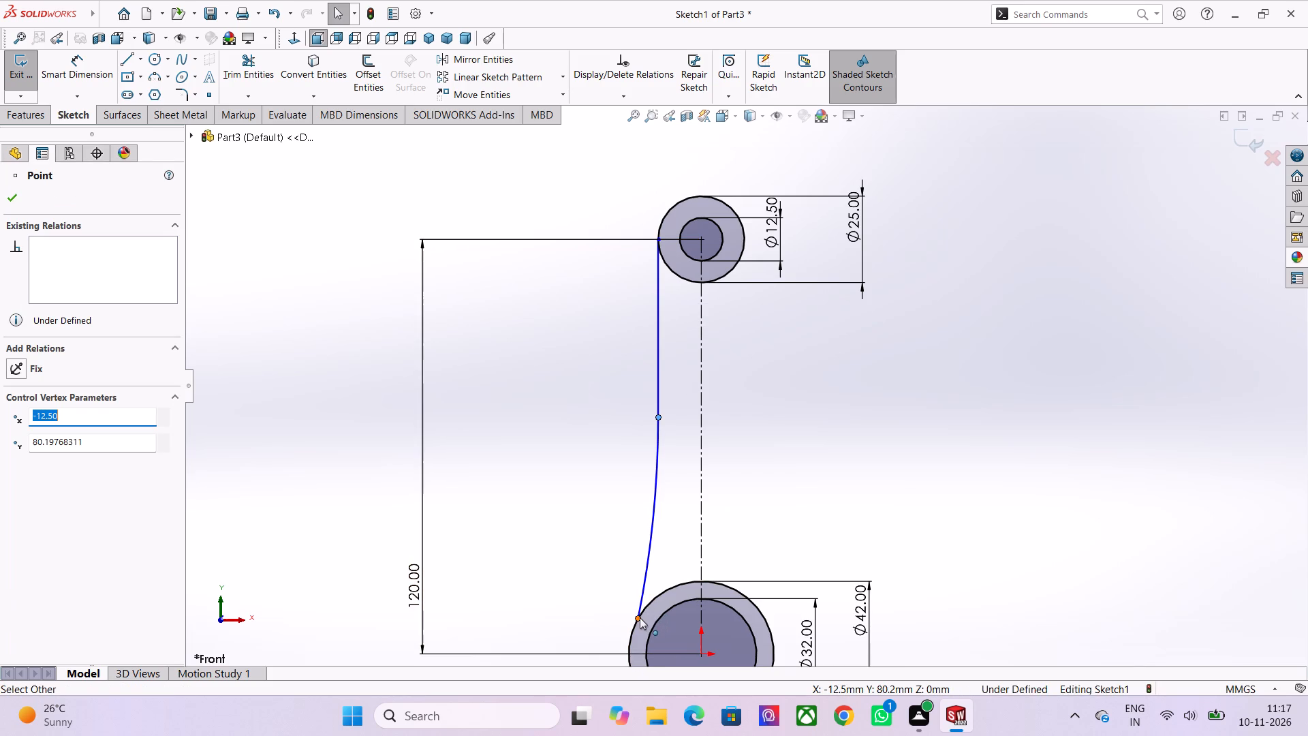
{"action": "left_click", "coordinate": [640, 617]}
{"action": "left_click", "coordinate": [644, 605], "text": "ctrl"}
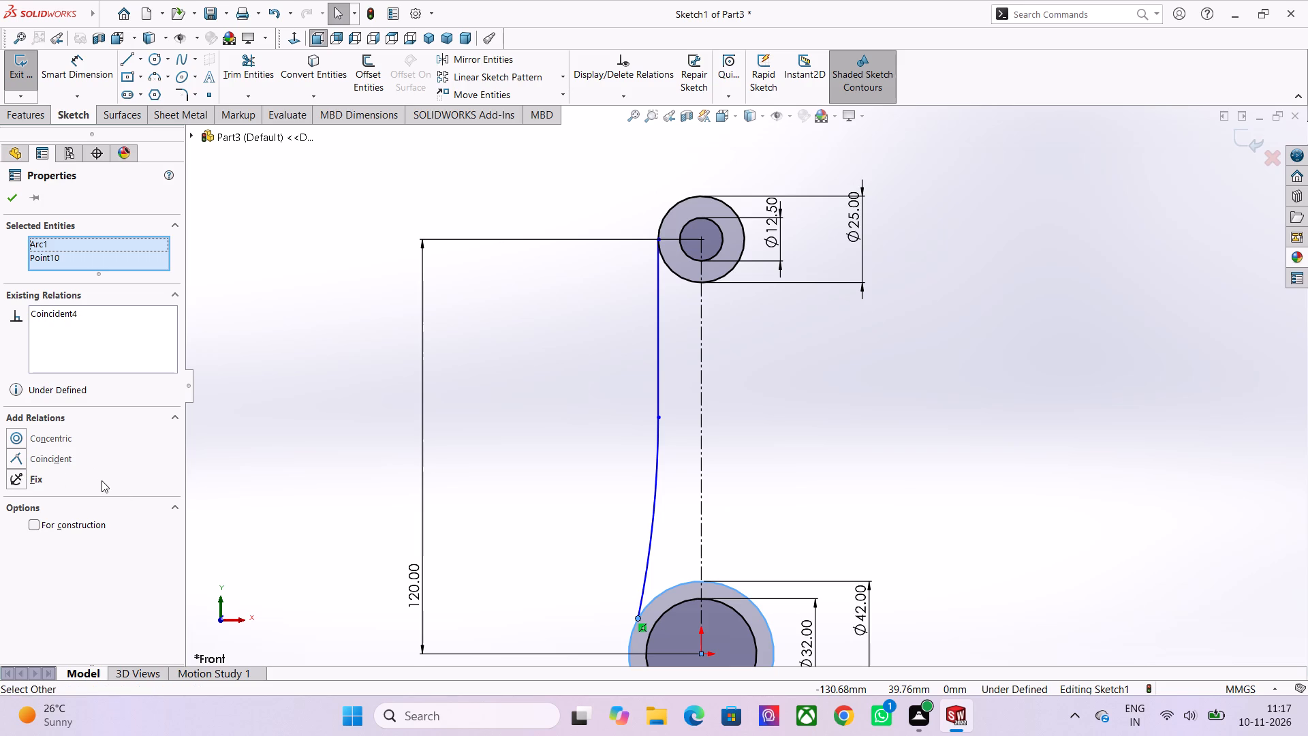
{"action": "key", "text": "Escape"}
Add a tangent relation between the left side arc and the 42 mm circle.
{"action": "scroll", "coordinate": [482, 570], "scroll_direction": "down", "scroll_amount": 1}
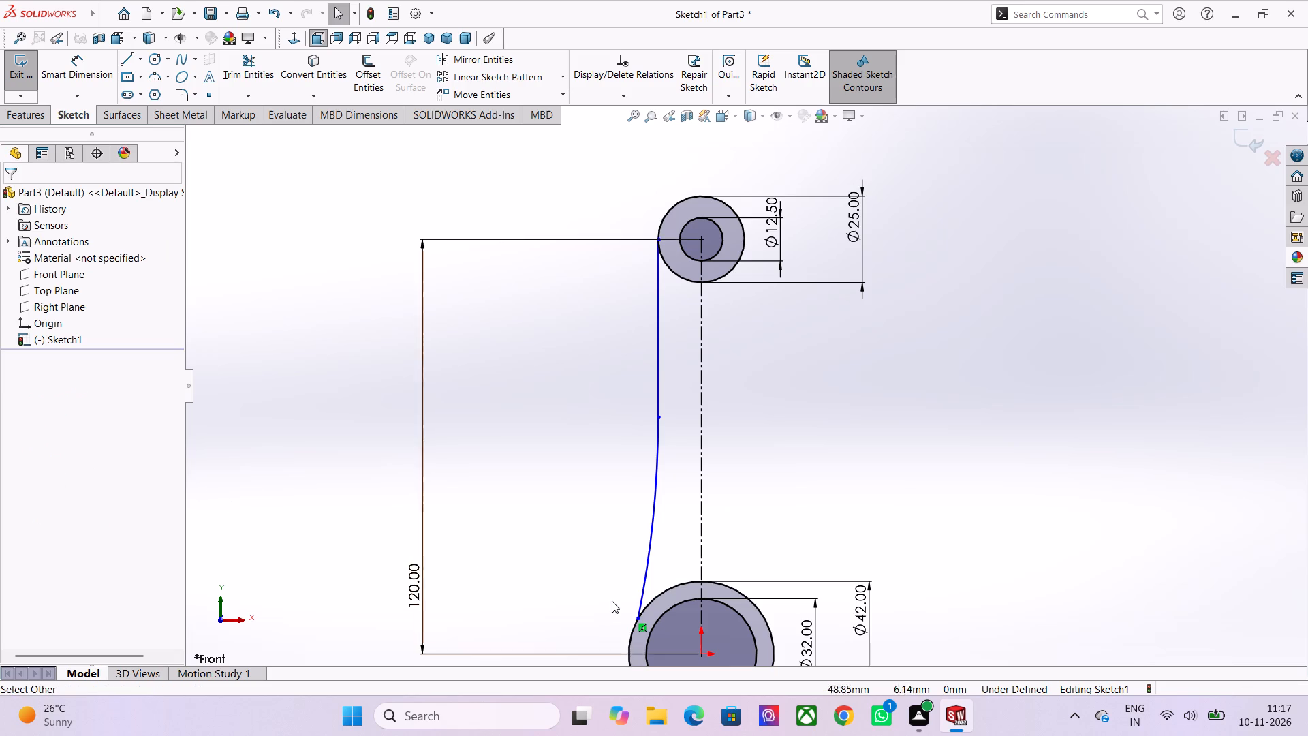
{"action": "left_click", "coordinate": [662, 545]}
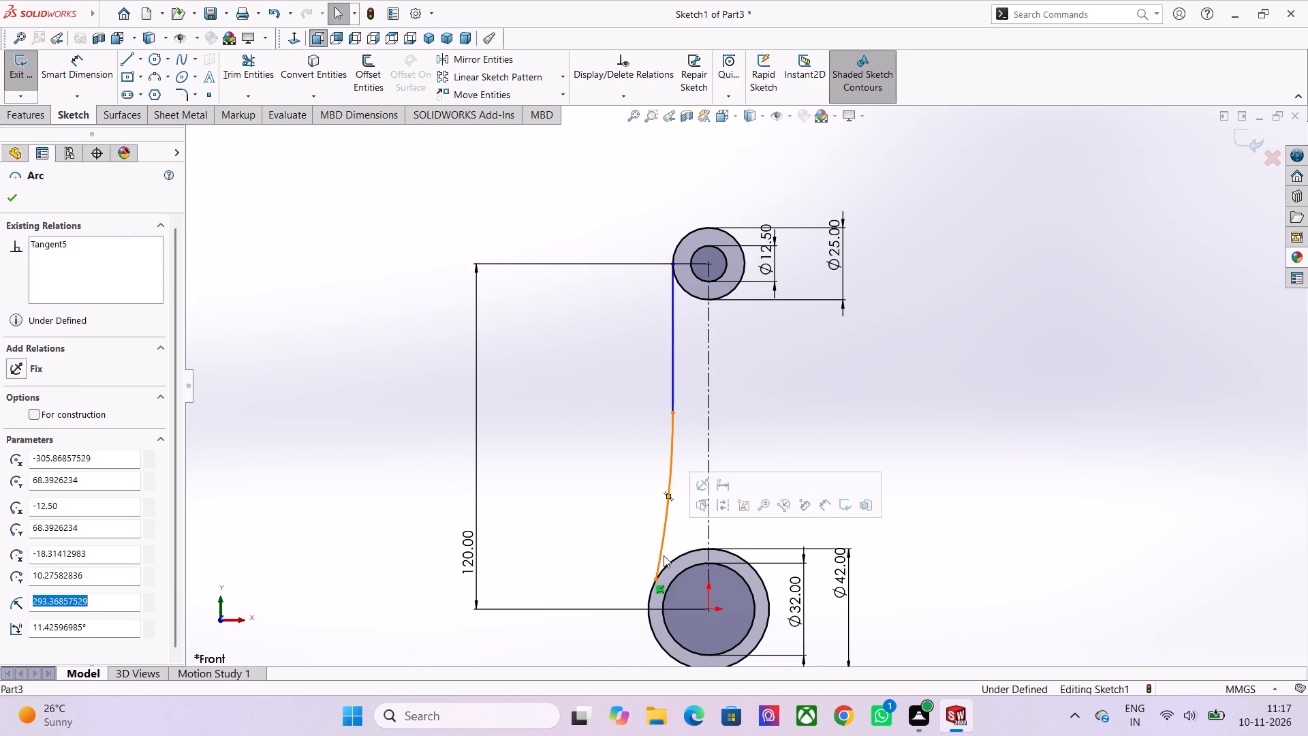
{"action": "left_click", "coordinate": [666, 563], "text": "ctrl"}
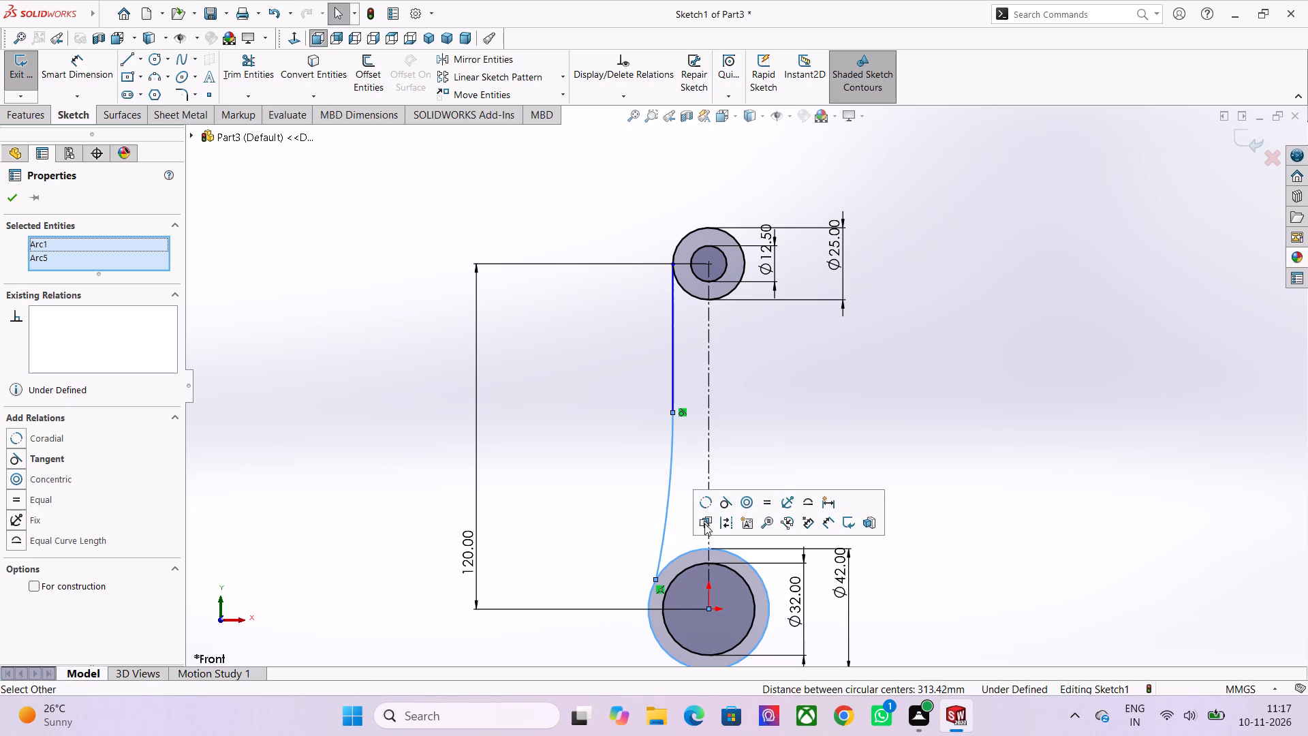
{"action": "left_click", "coordinate": [721, 505]}
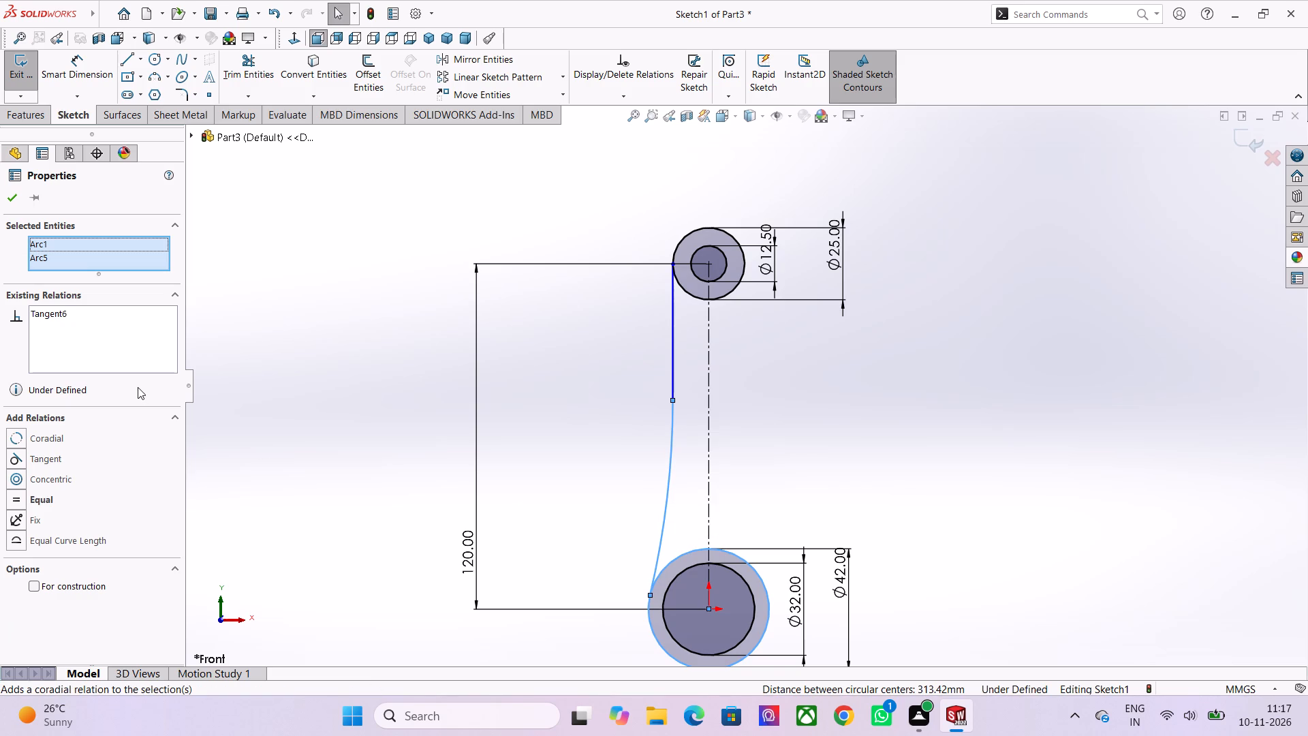
{"action": "left_click", "coordinate": [11, 199]}
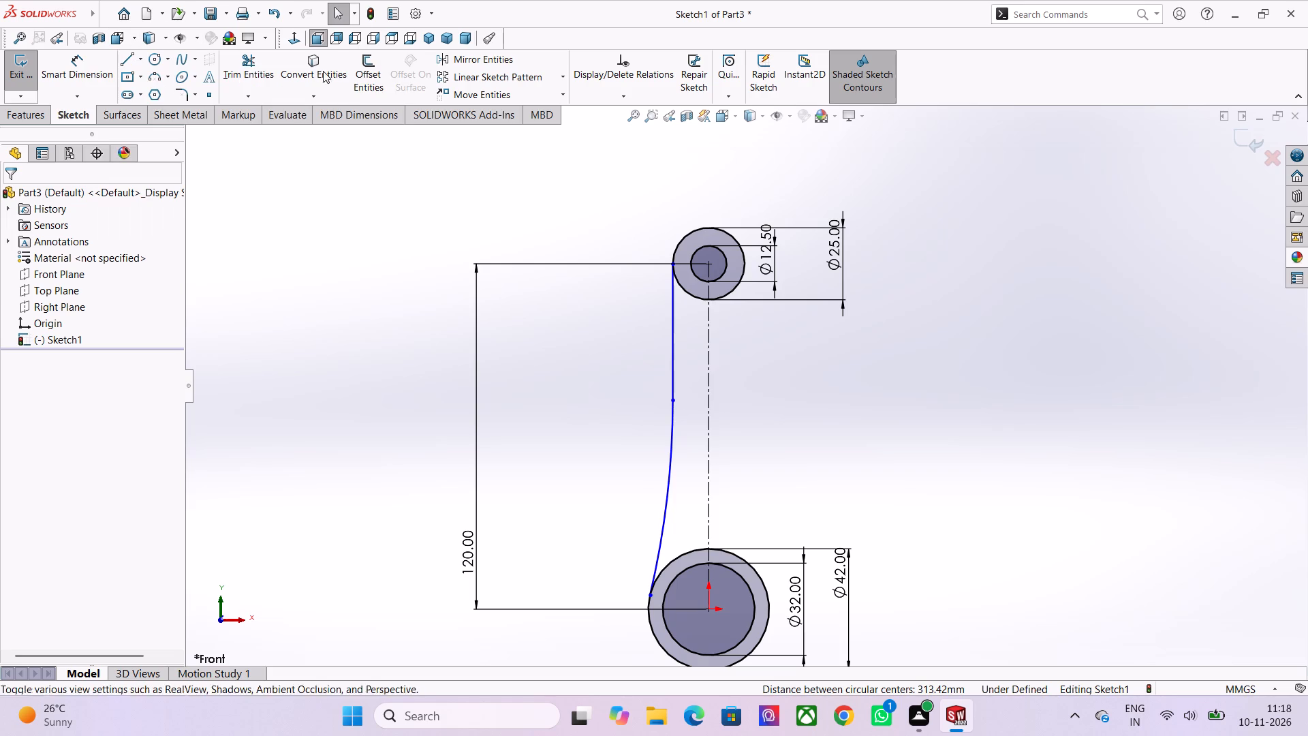
Mirror the left vertical line and its adjoining arc about the vertical centerline, keeping the originals.
{"action": "left_click", "coordinate": [480, 61]}
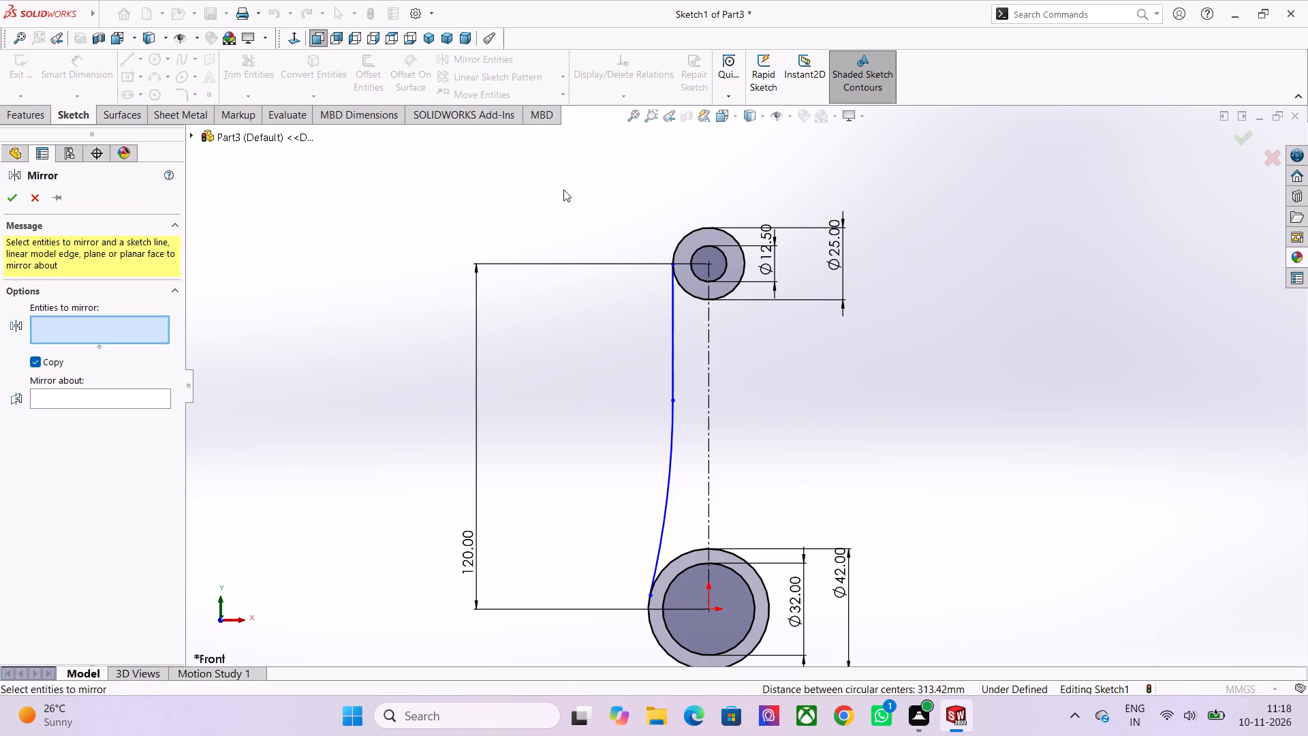
{"action": "left_click", "coordinate": [670, 338]}
{"action": "left_click", "coordinate": [670, 452]}
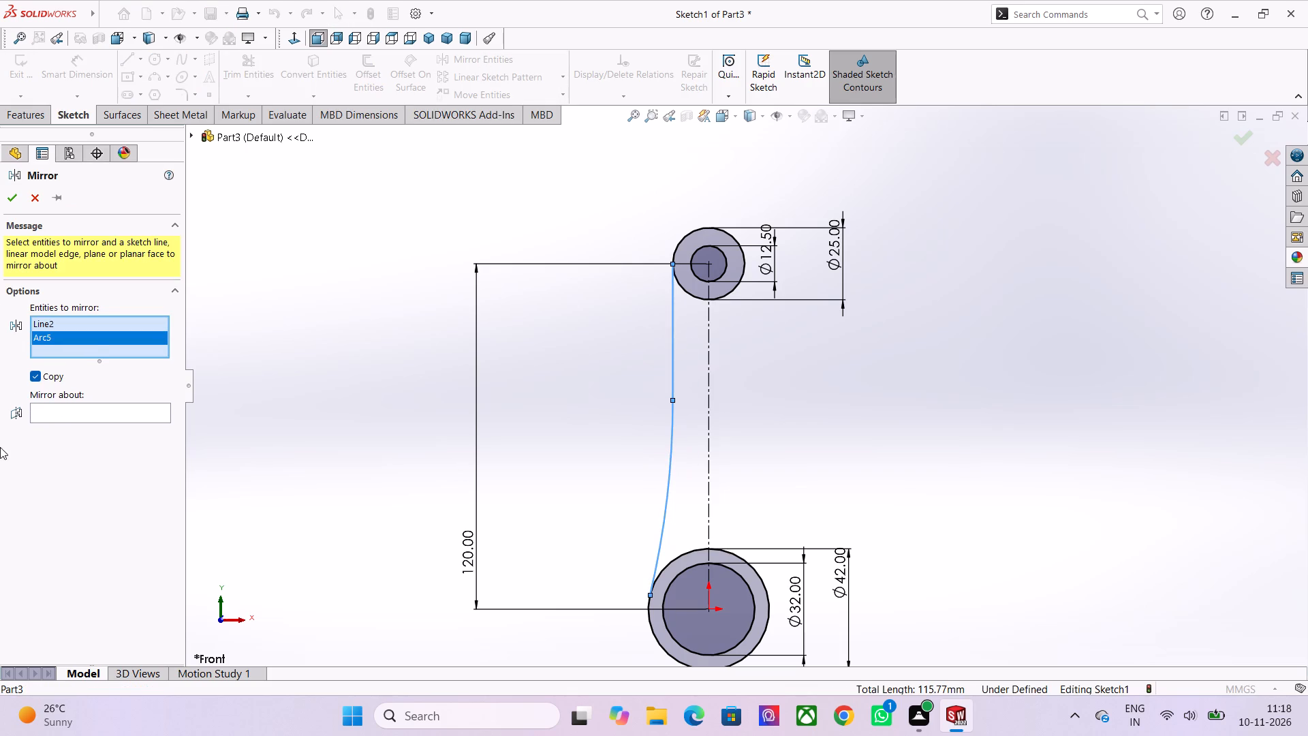
{"action": "left_click", "coordinate": [50, 413]}
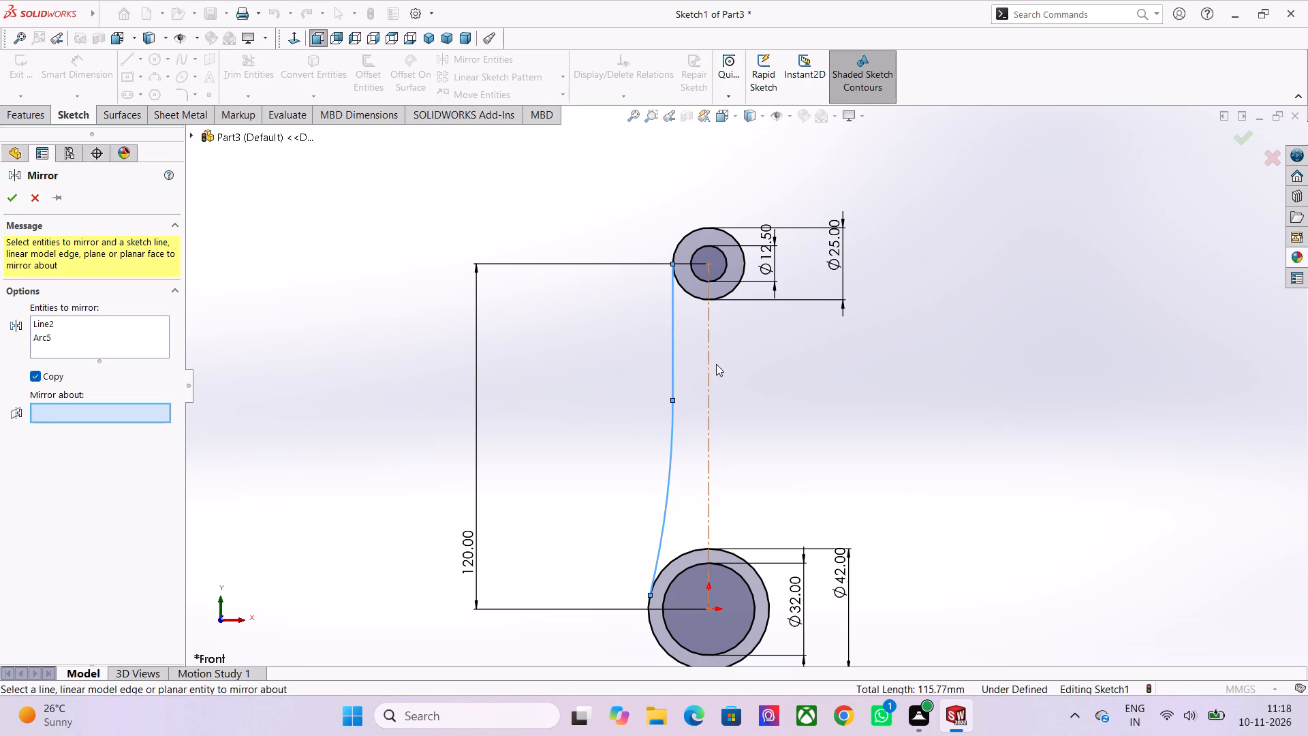
{"action": "left_click", "coordinate": [711, 369]}
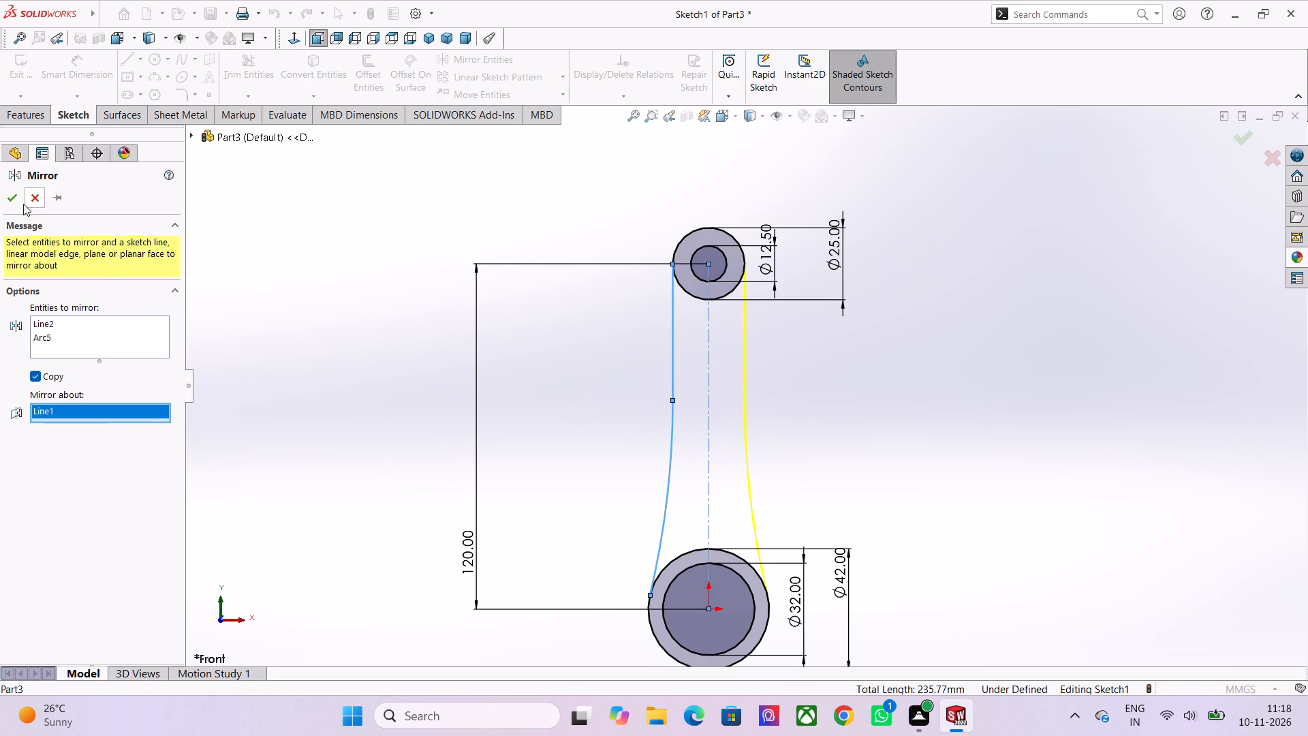
{"action": "left_click", "coordinate": [13, 198]}
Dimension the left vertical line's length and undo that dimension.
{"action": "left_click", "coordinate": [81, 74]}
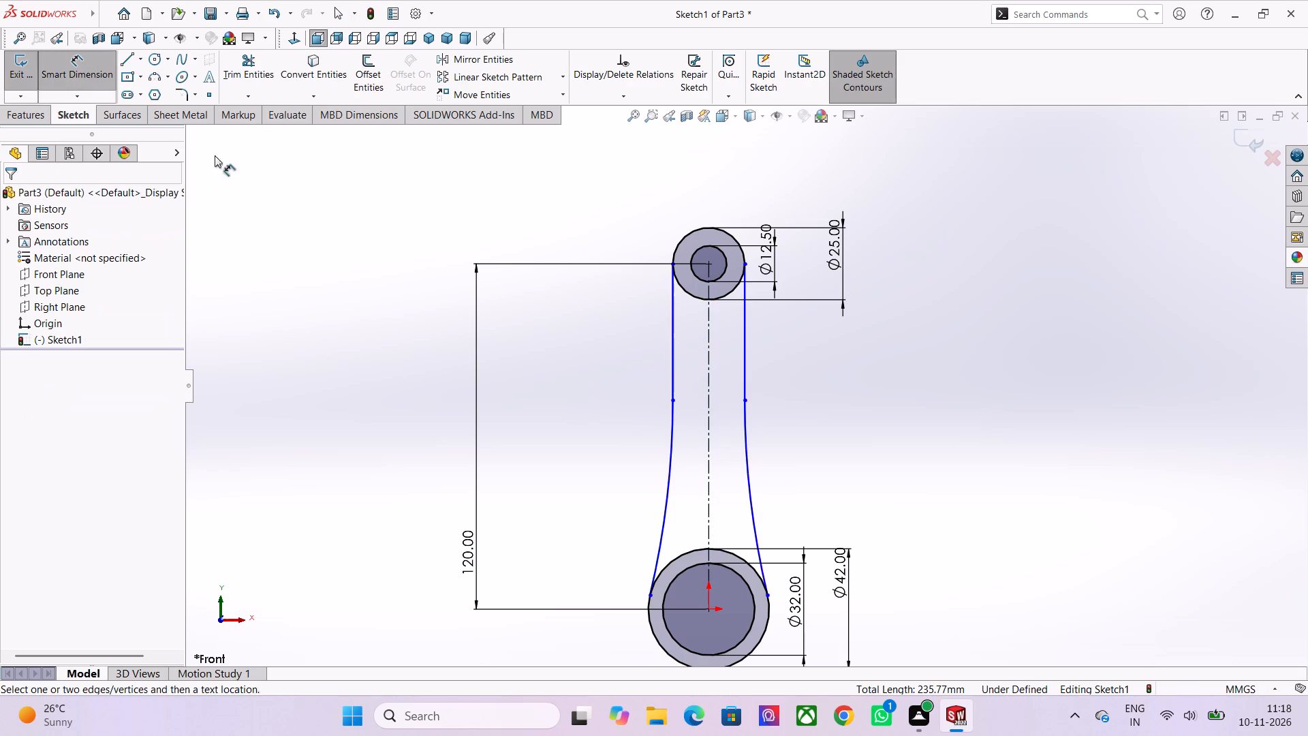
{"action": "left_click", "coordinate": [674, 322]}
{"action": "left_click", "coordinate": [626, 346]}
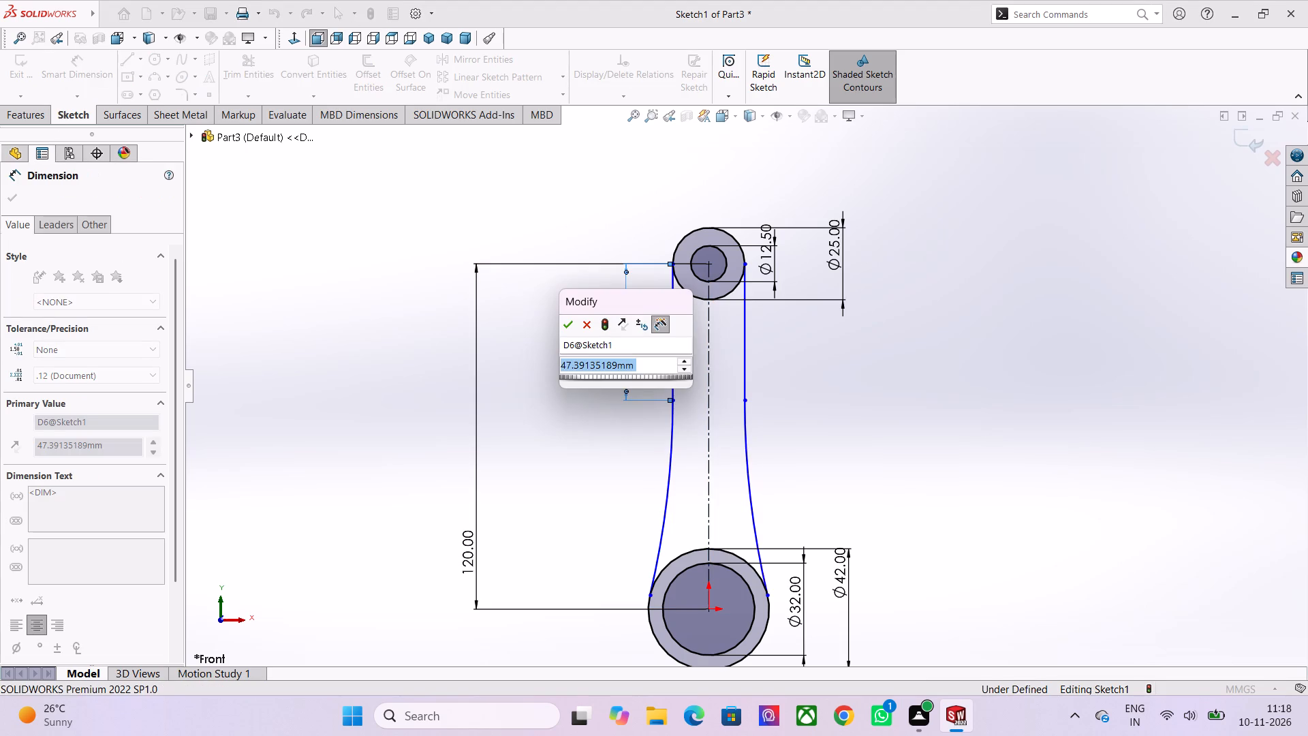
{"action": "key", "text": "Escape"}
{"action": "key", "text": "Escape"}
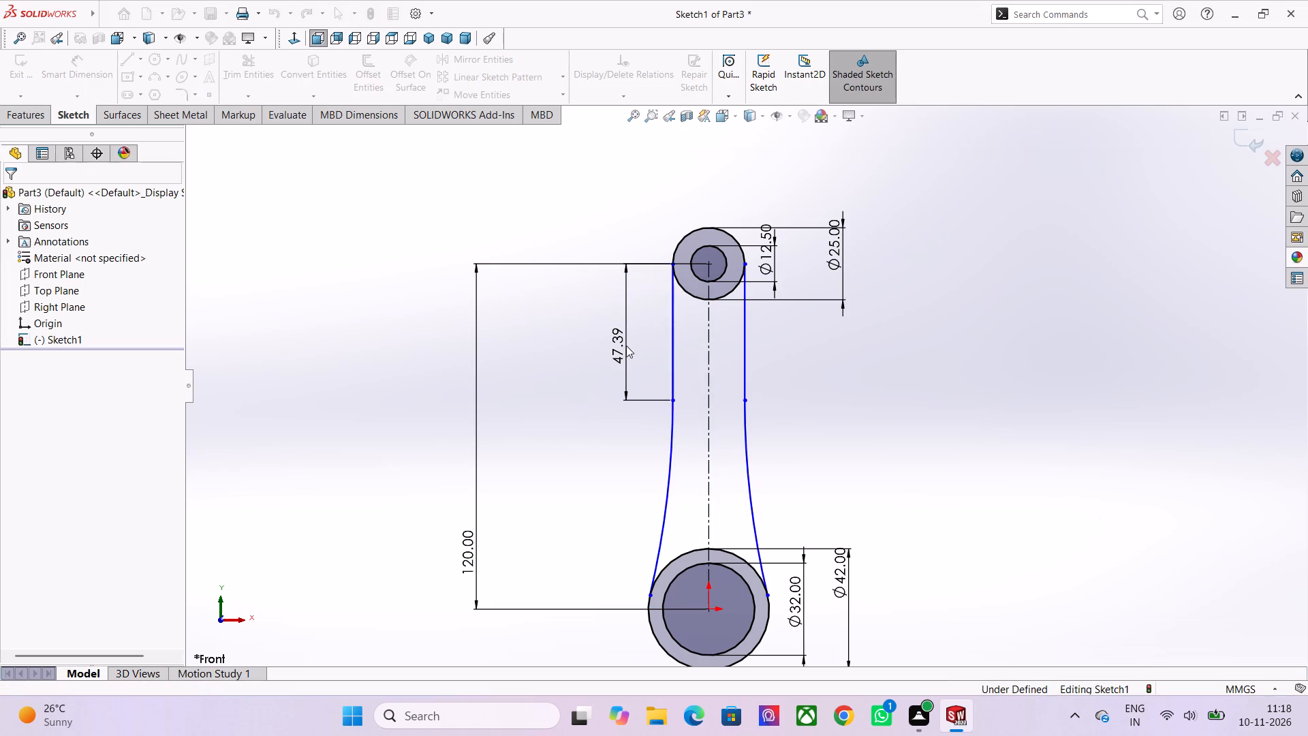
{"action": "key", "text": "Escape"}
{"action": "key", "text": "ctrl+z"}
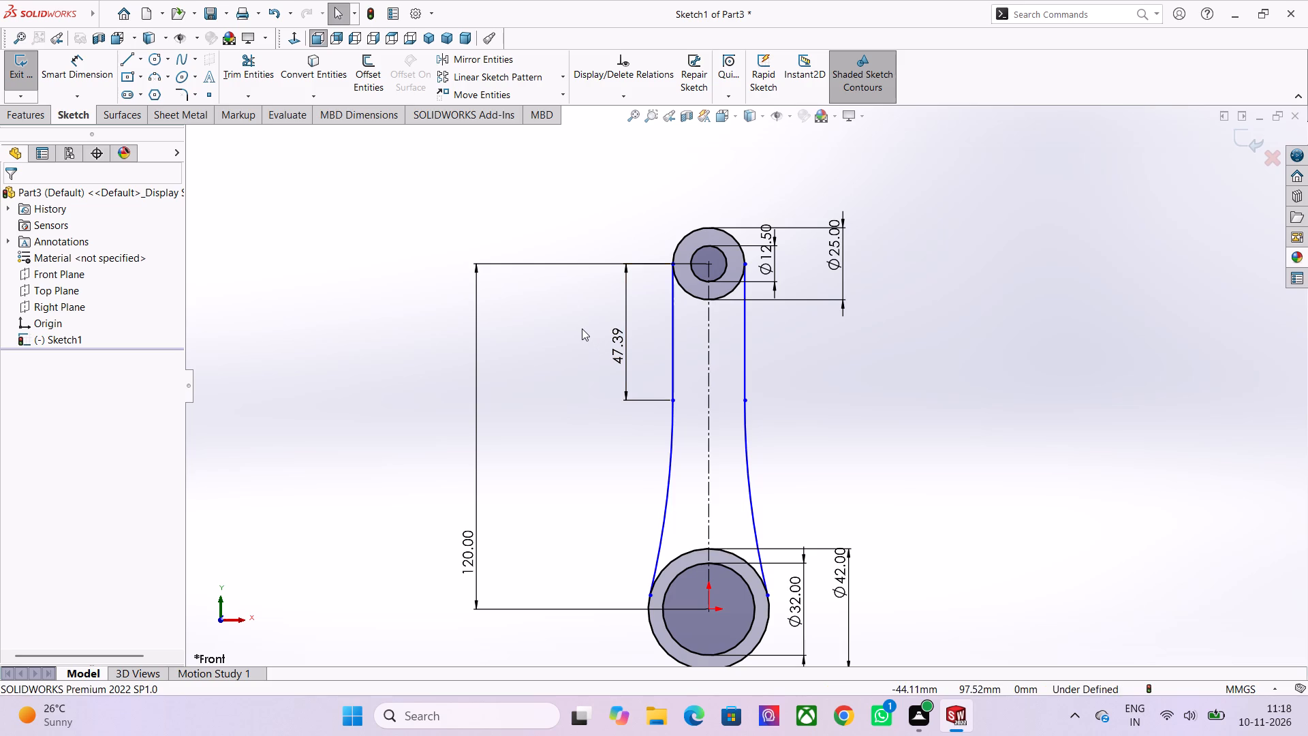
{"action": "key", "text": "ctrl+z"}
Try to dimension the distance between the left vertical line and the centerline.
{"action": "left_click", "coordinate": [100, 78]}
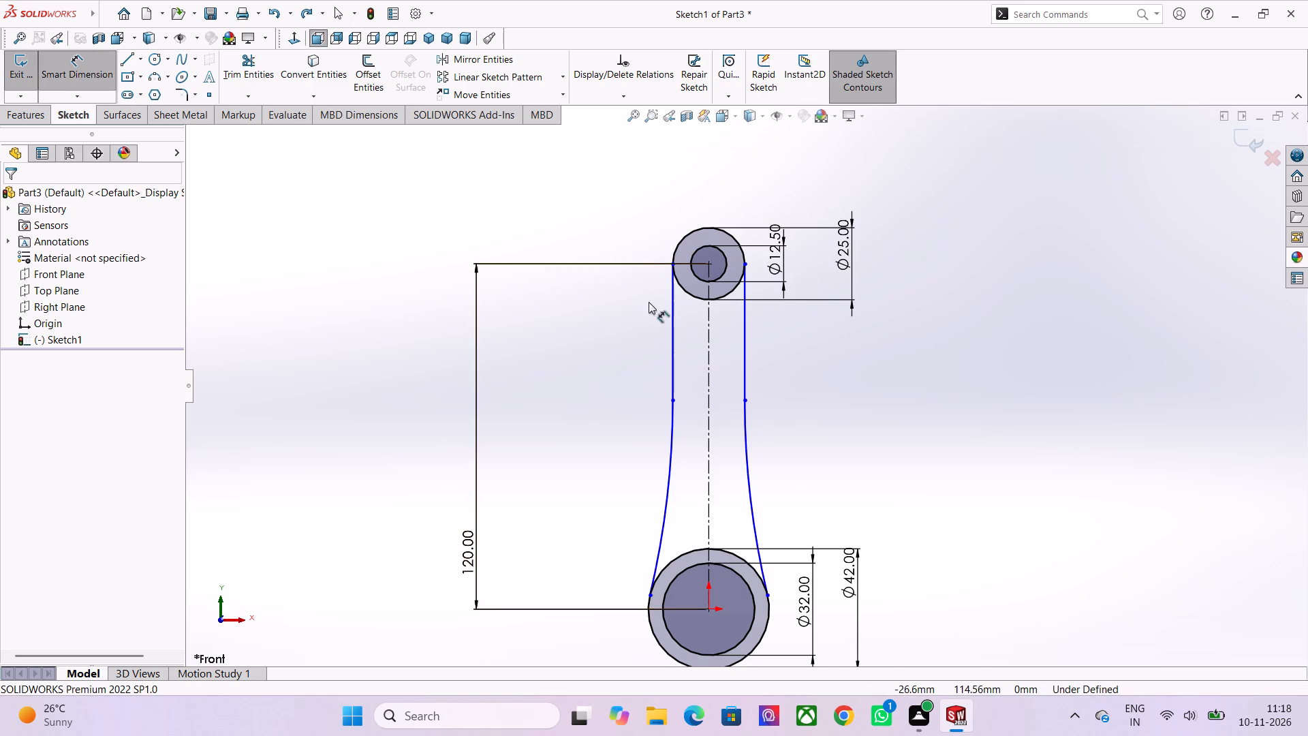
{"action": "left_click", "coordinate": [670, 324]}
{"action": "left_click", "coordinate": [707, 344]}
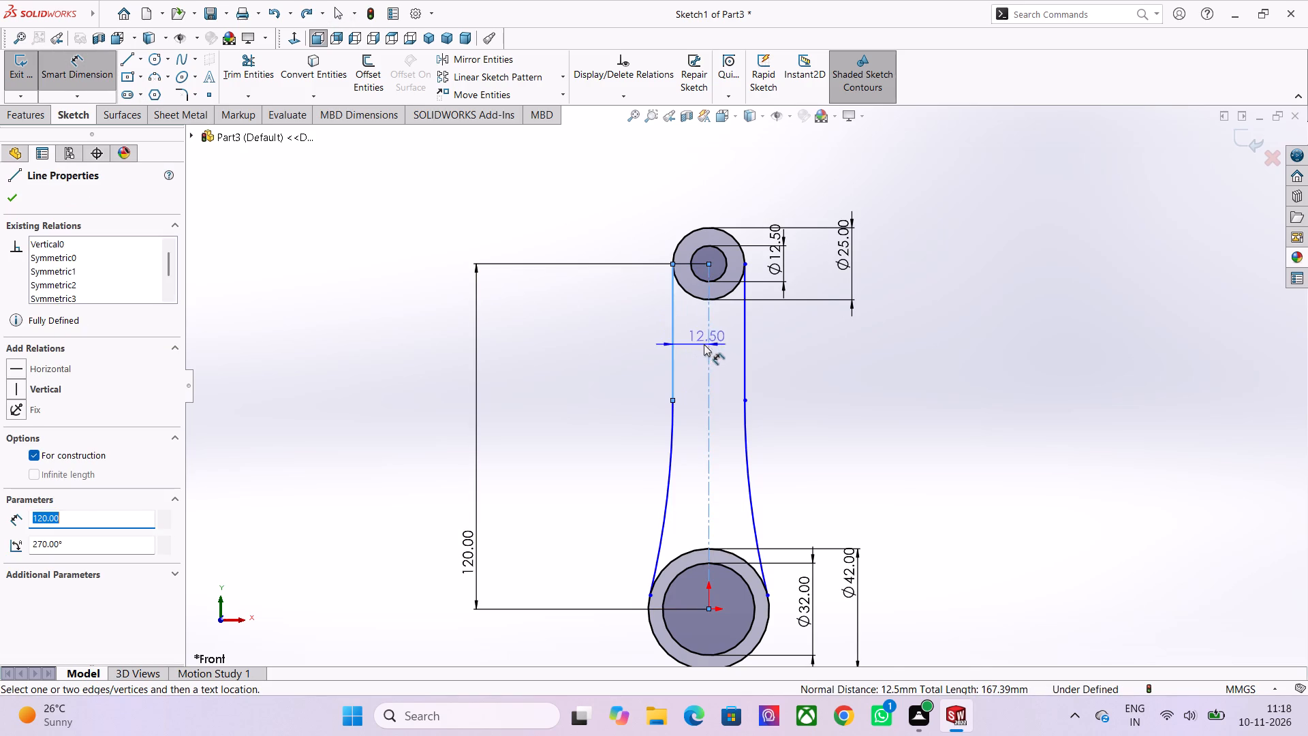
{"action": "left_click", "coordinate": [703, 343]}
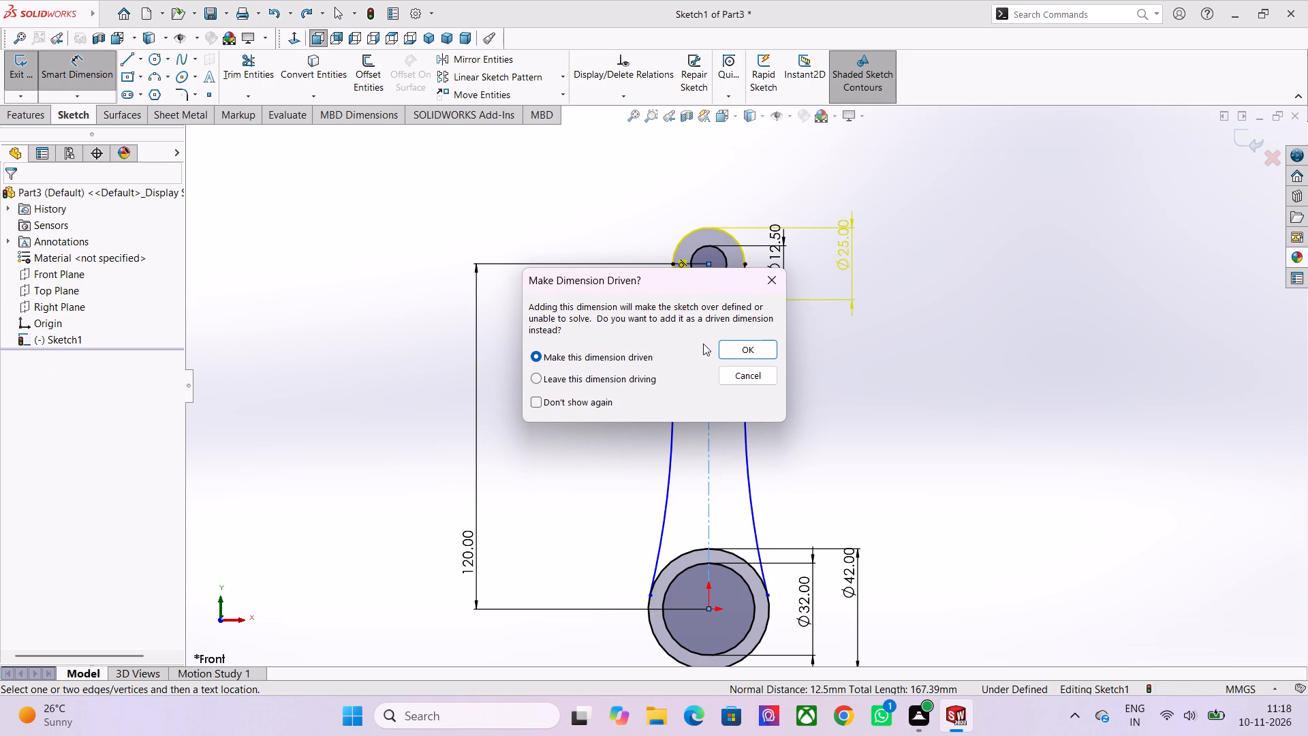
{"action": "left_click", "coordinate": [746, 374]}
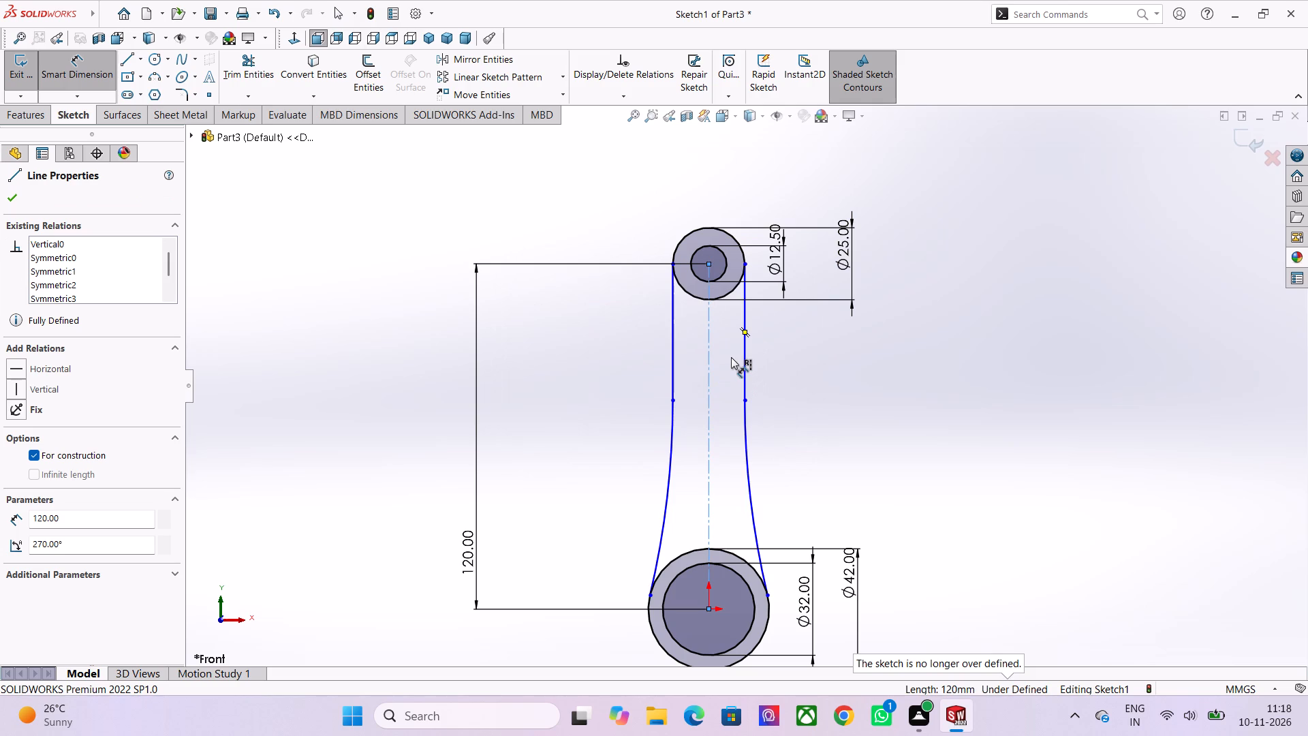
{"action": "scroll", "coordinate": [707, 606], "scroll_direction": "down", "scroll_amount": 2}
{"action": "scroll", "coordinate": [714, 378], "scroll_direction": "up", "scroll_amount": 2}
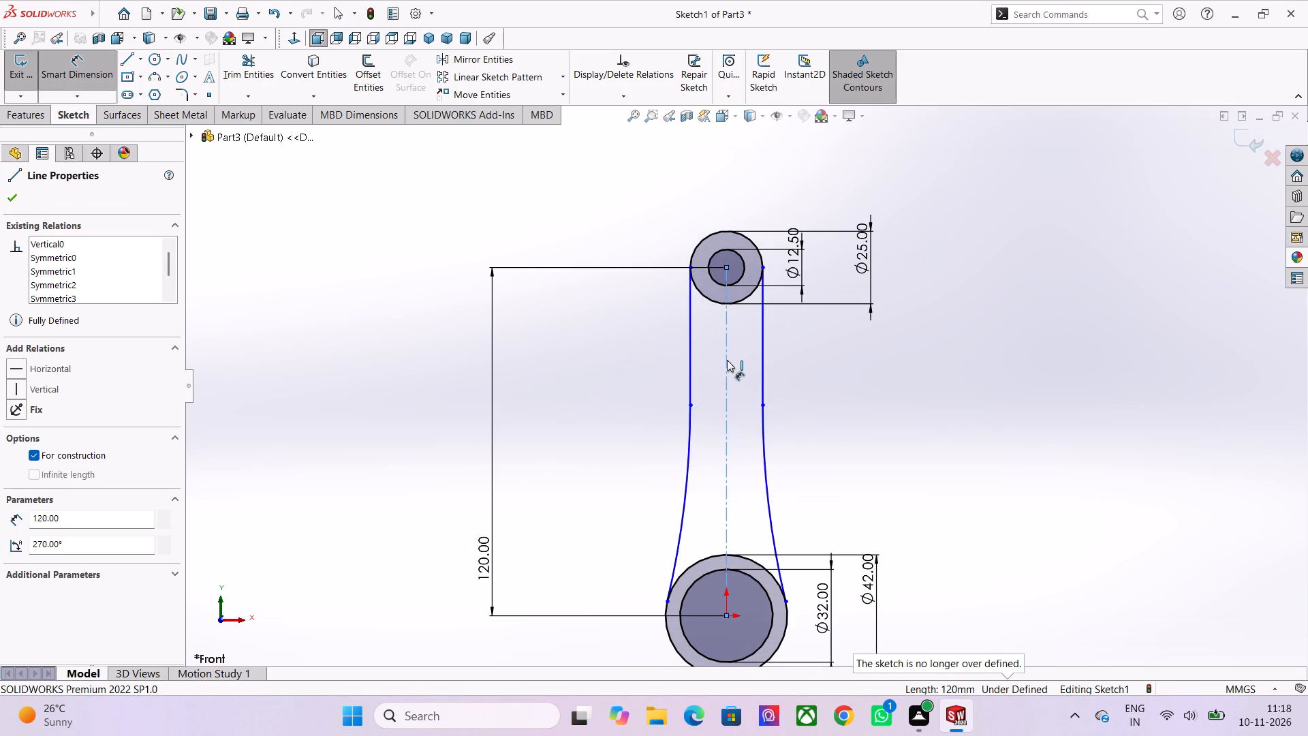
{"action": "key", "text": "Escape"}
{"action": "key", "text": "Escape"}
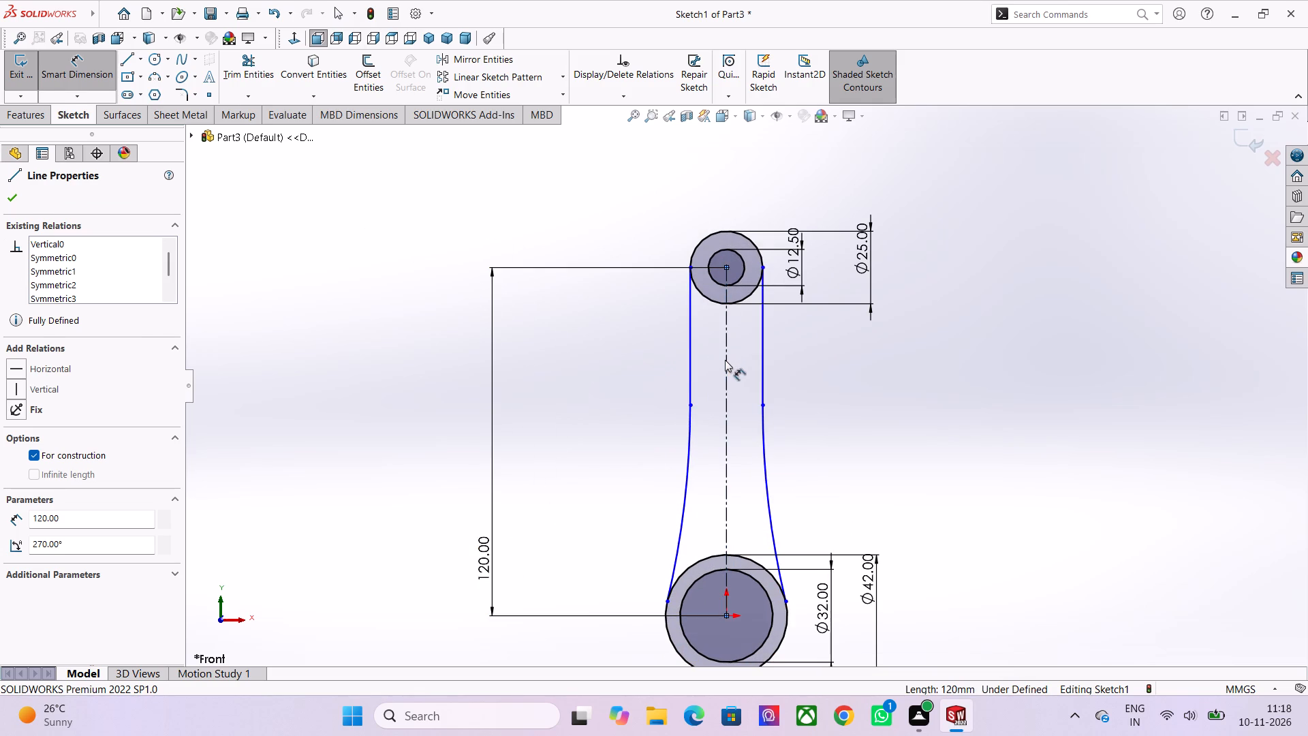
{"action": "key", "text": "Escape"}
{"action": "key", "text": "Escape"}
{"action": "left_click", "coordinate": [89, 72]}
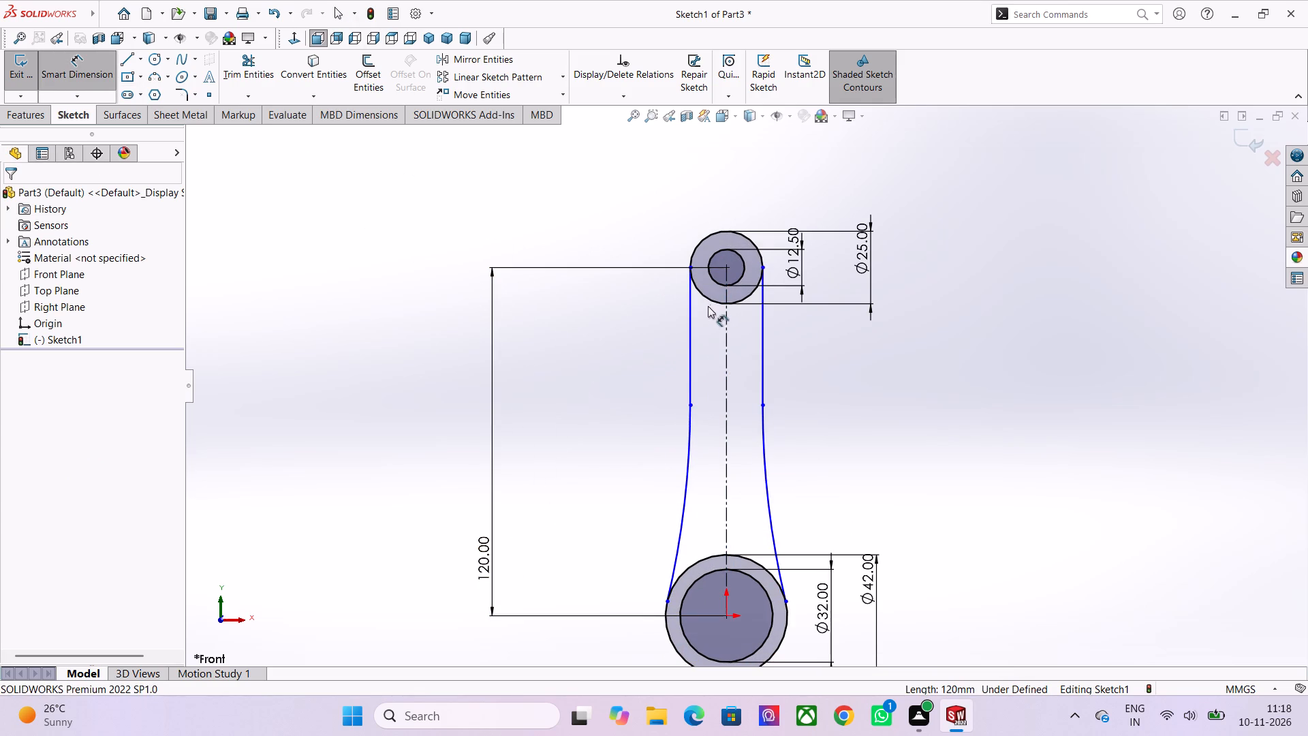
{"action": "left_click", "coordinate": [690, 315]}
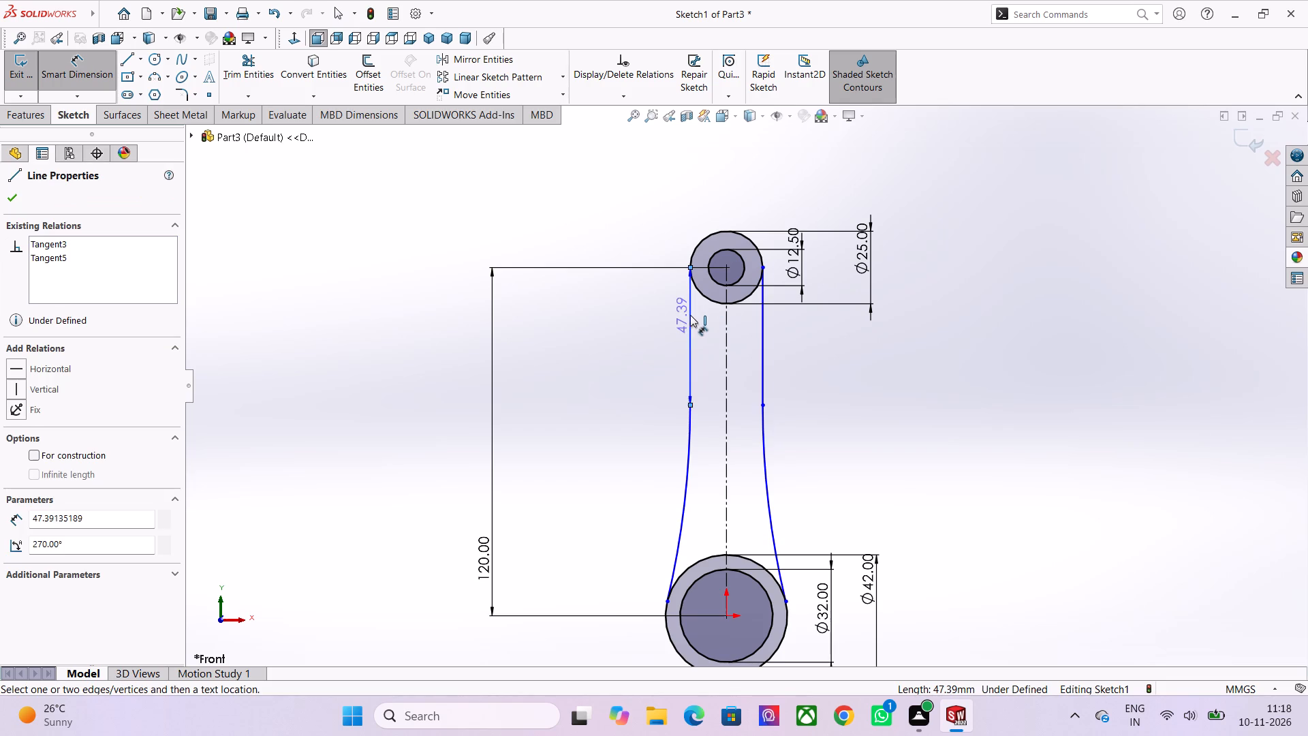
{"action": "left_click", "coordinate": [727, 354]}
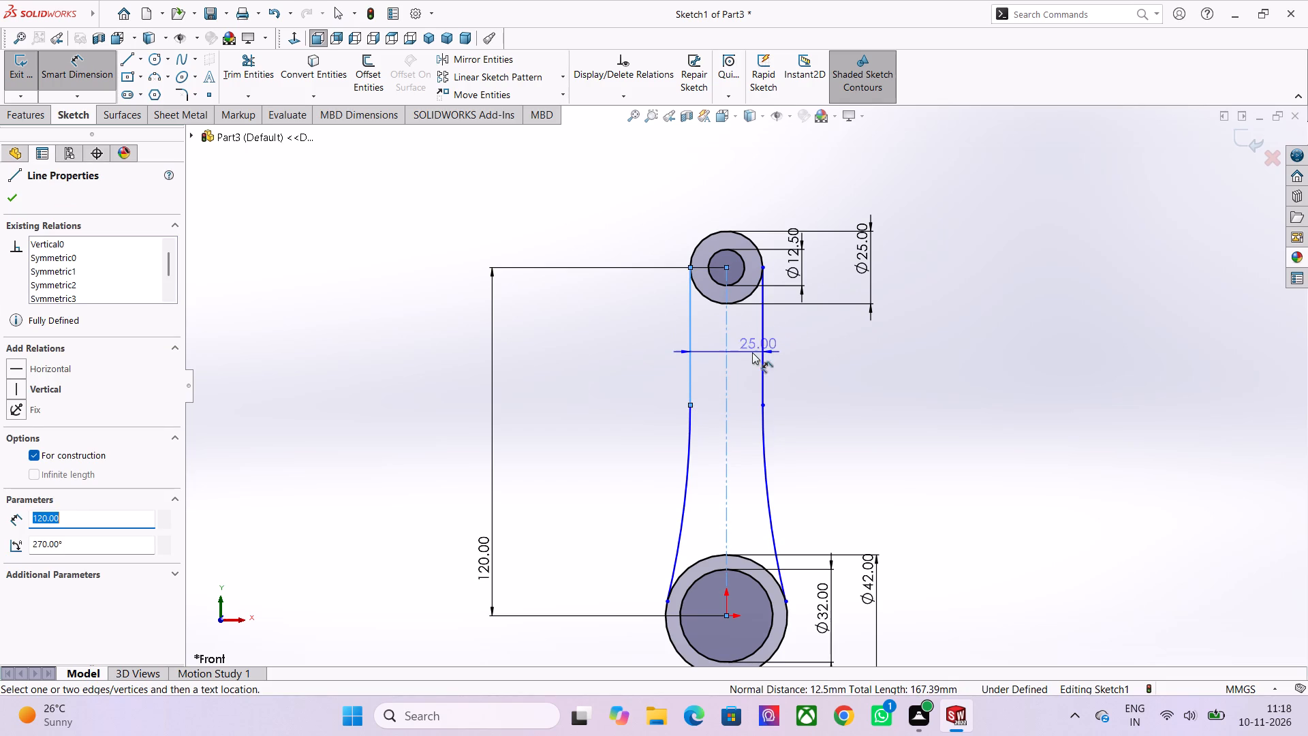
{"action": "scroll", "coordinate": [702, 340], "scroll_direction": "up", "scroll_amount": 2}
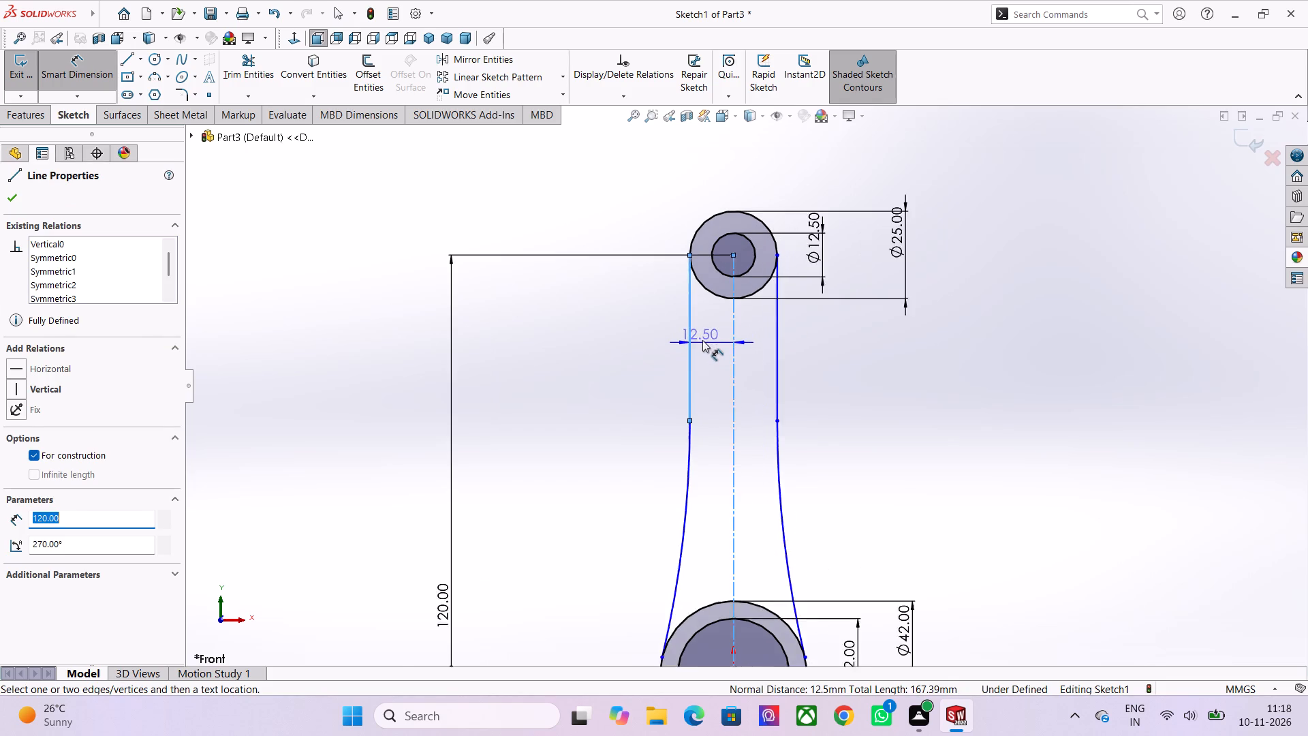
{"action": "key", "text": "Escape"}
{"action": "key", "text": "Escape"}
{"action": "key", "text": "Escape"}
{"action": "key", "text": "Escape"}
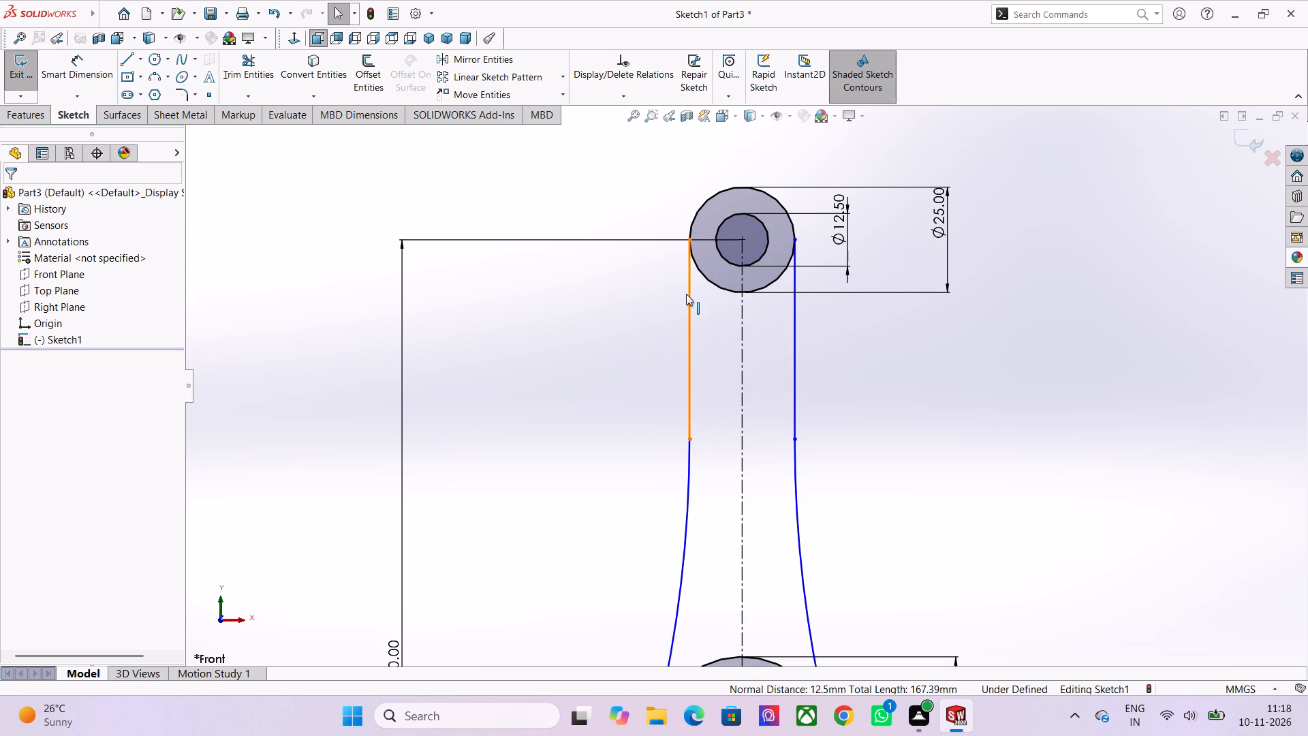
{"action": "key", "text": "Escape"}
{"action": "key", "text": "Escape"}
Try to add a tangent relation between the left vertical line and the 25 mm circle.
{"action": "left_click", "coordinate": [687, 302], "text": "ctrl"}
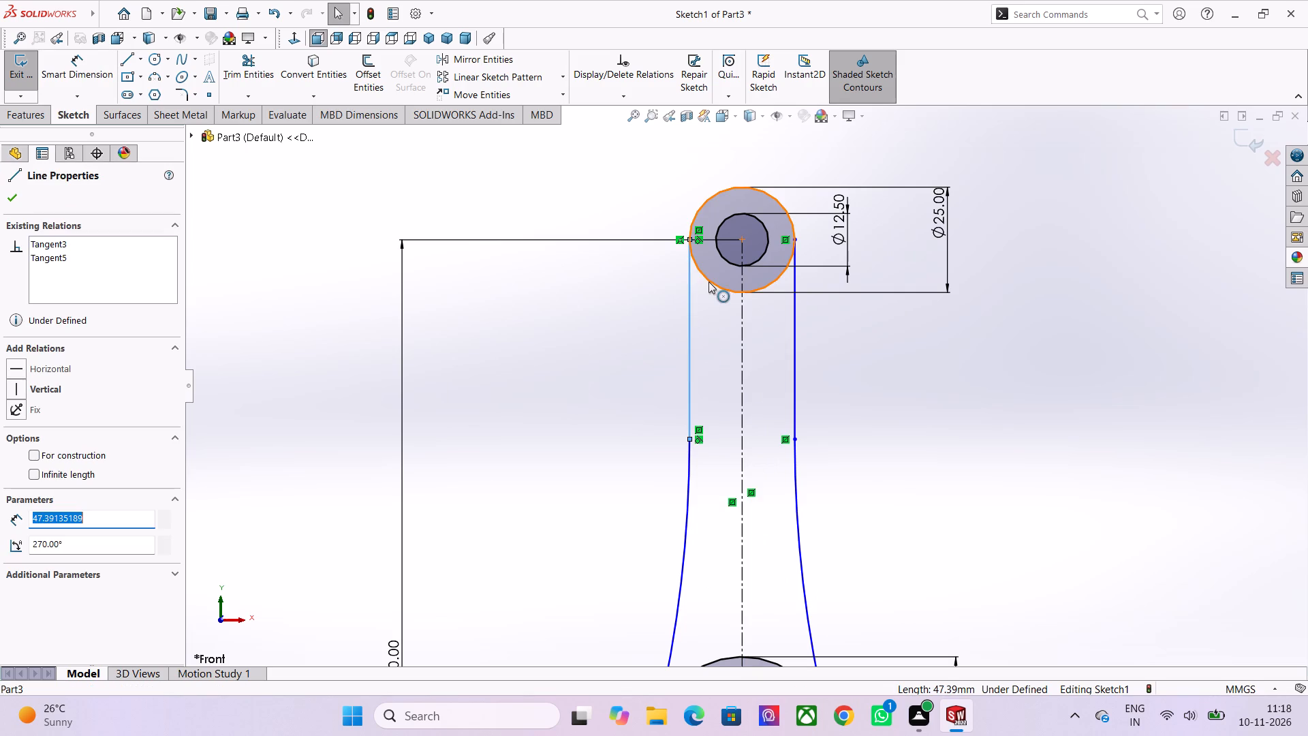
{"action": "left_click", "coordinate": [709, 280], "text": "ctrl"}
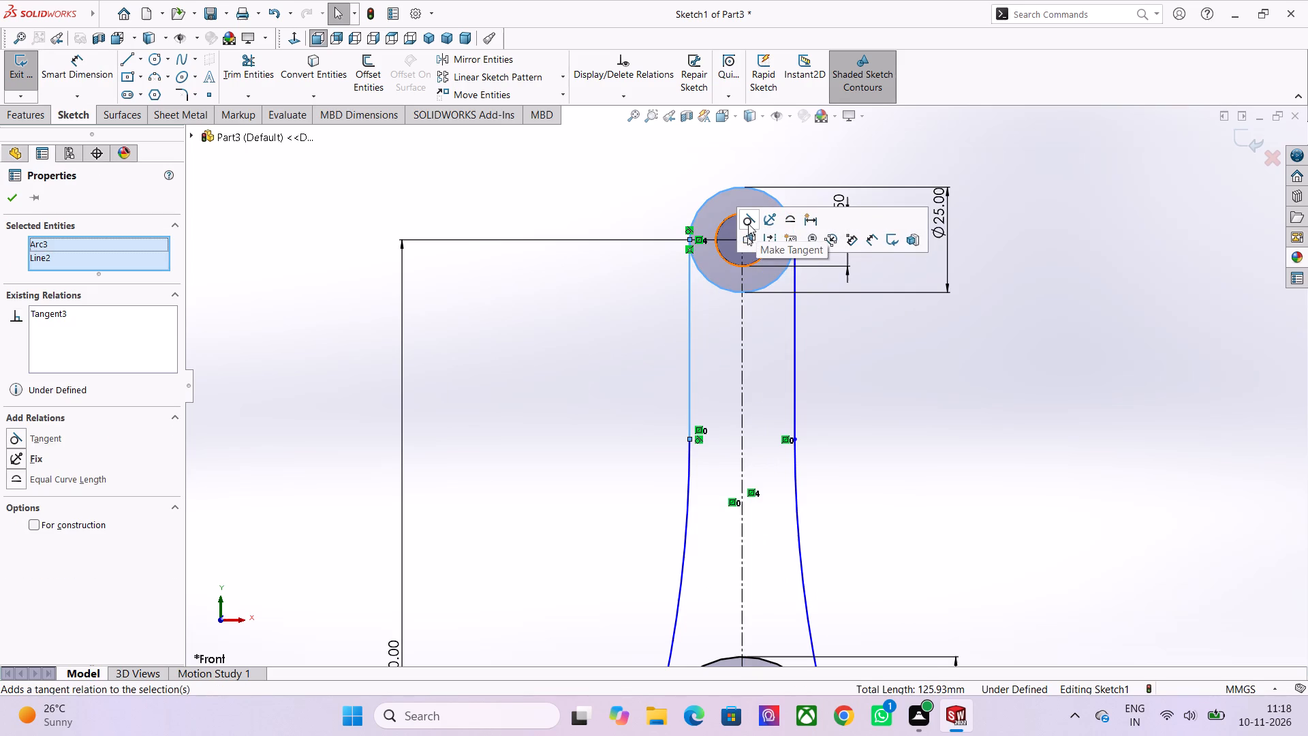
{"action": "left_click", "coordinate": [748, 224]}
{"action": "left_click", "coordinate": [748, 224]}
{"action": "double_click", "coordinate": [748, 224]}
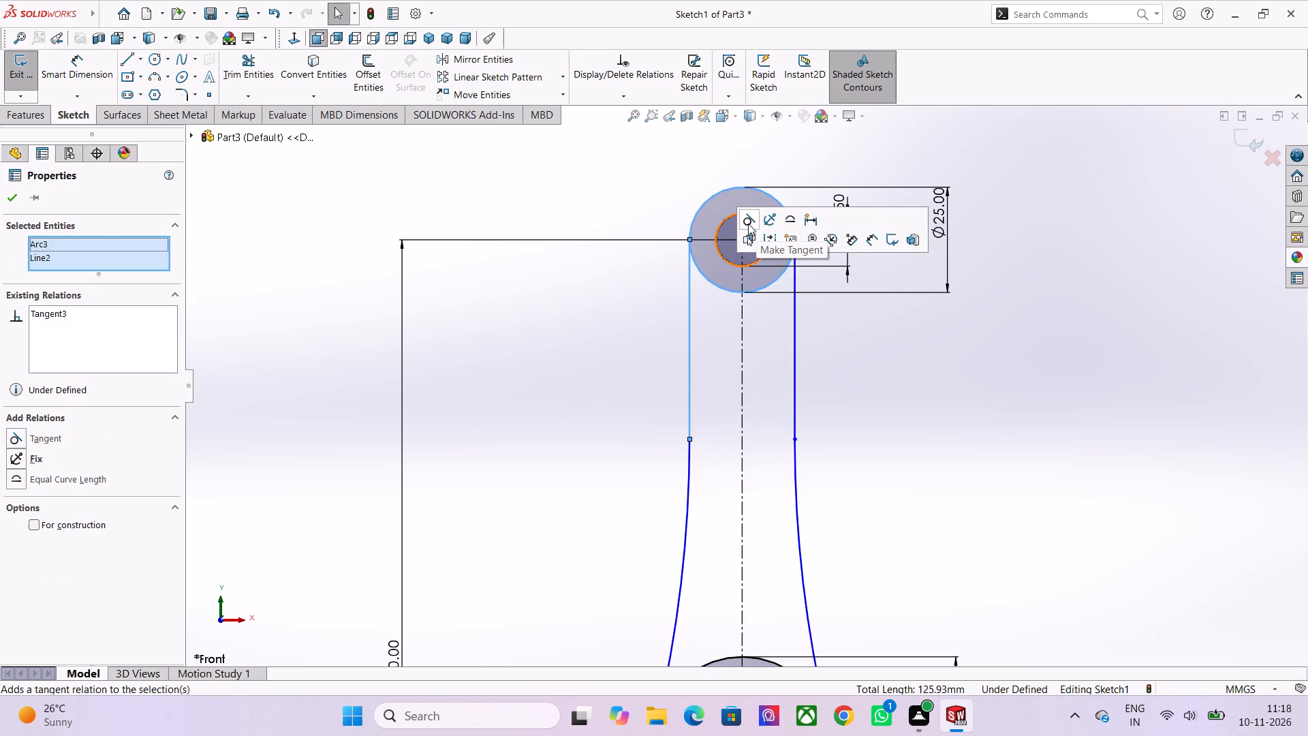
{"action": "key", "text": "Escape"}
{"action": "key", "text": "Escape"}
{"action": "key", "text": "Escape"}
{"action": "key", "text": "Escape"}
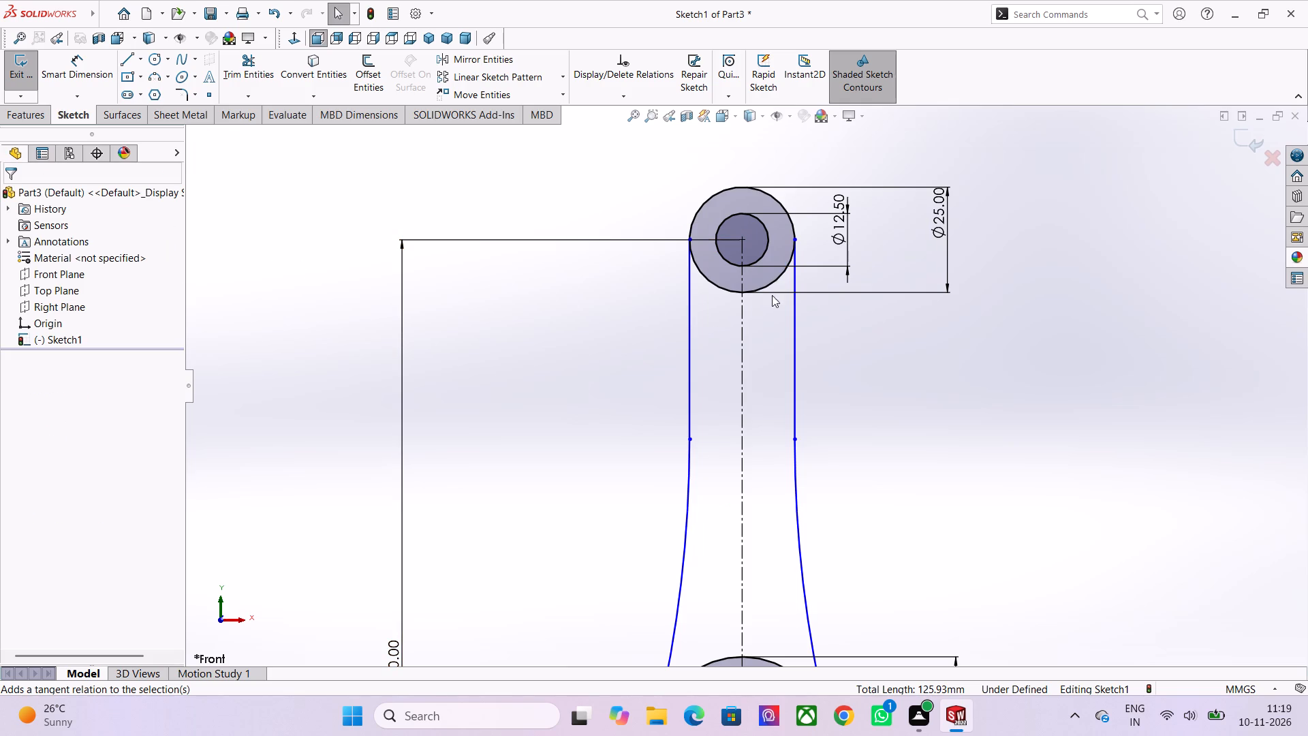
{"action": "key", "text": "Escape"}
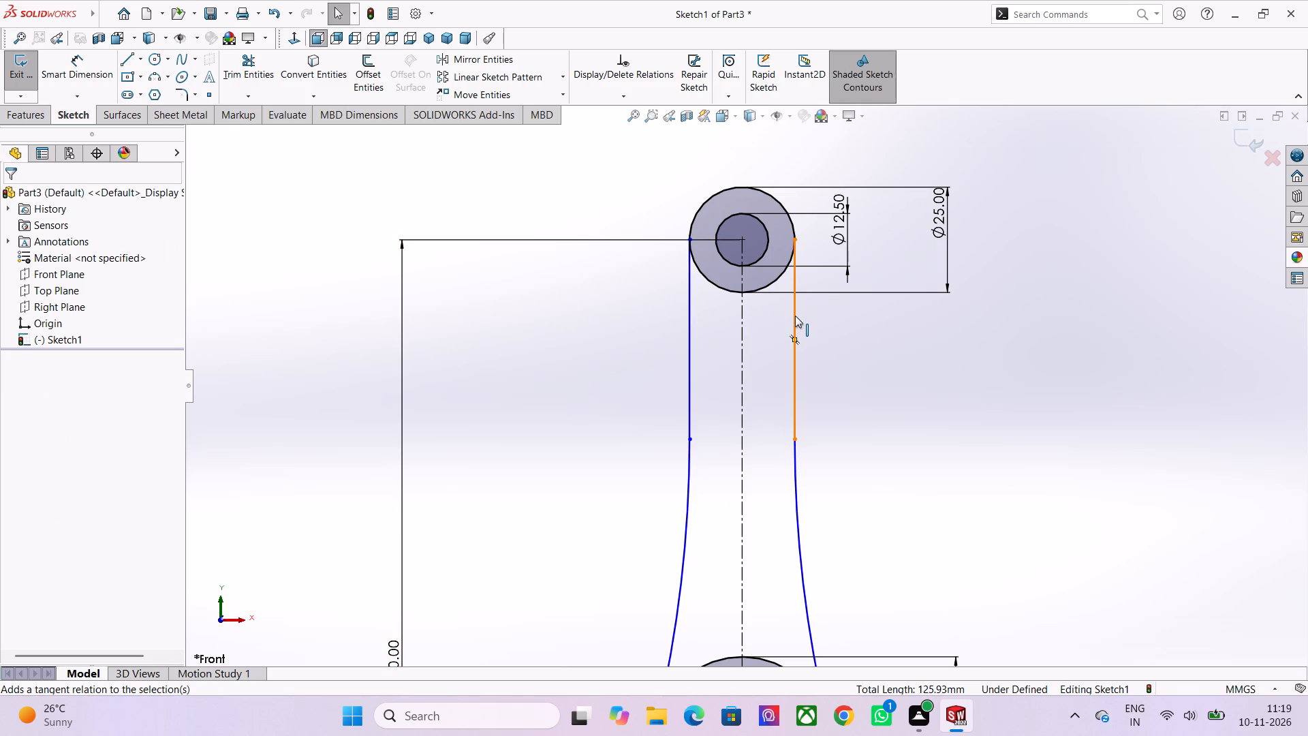
Add a tangent relation between the right vertical line and the 25 mm circle.
{"action": "left_click", "coordinate": [795, 316], "text": "ctrl"}
{"action": "left_click", "coordinate": [786, 268], "text": "ctrl"}
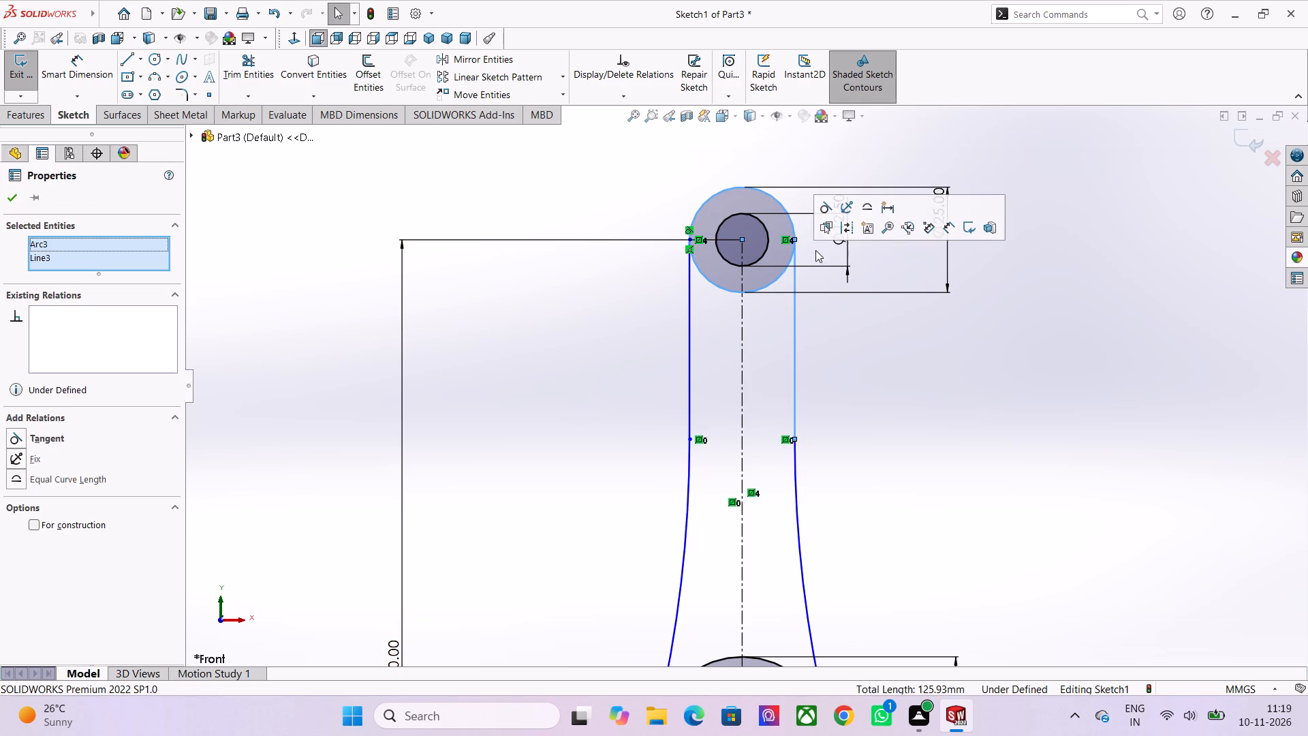
{"action": "left_click", "coordinate": [824, 210]}
{"action": "key", "text": "Escape"}
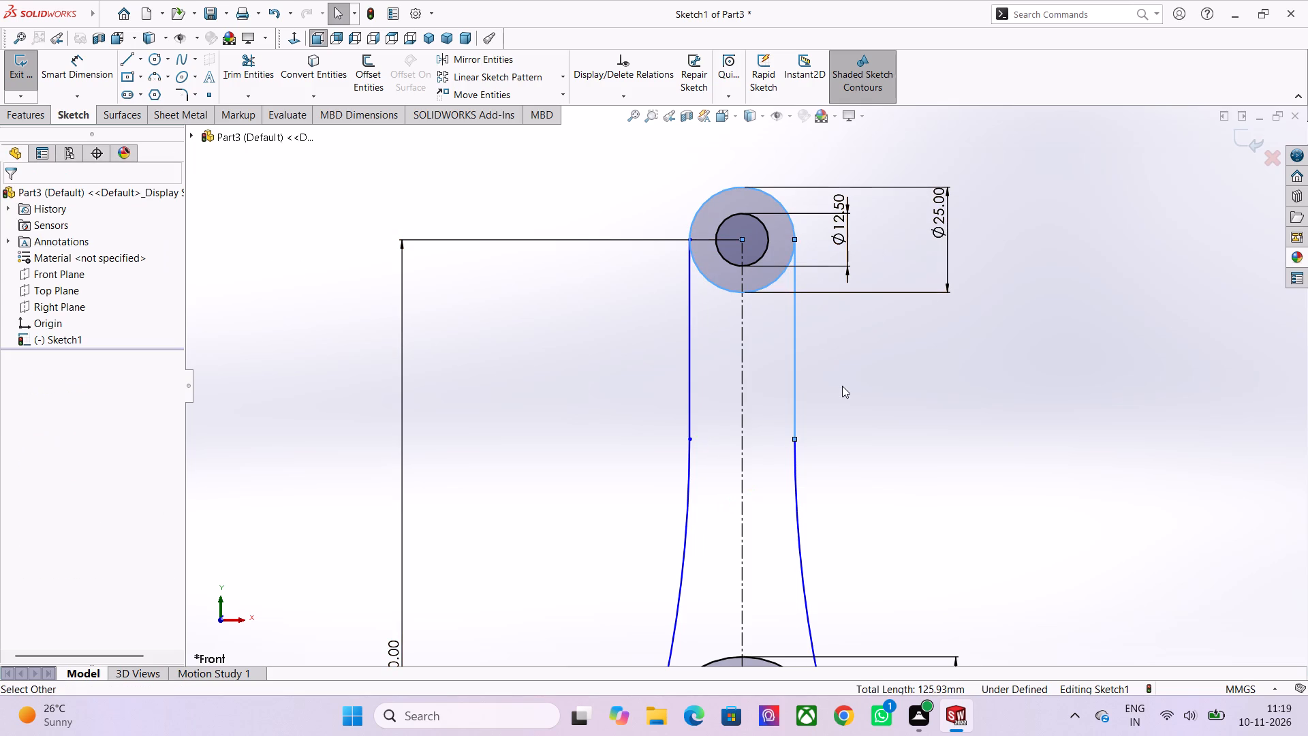
{"action": "key", "text": "Escape"}
{"action": "key", "text": "Escape"}
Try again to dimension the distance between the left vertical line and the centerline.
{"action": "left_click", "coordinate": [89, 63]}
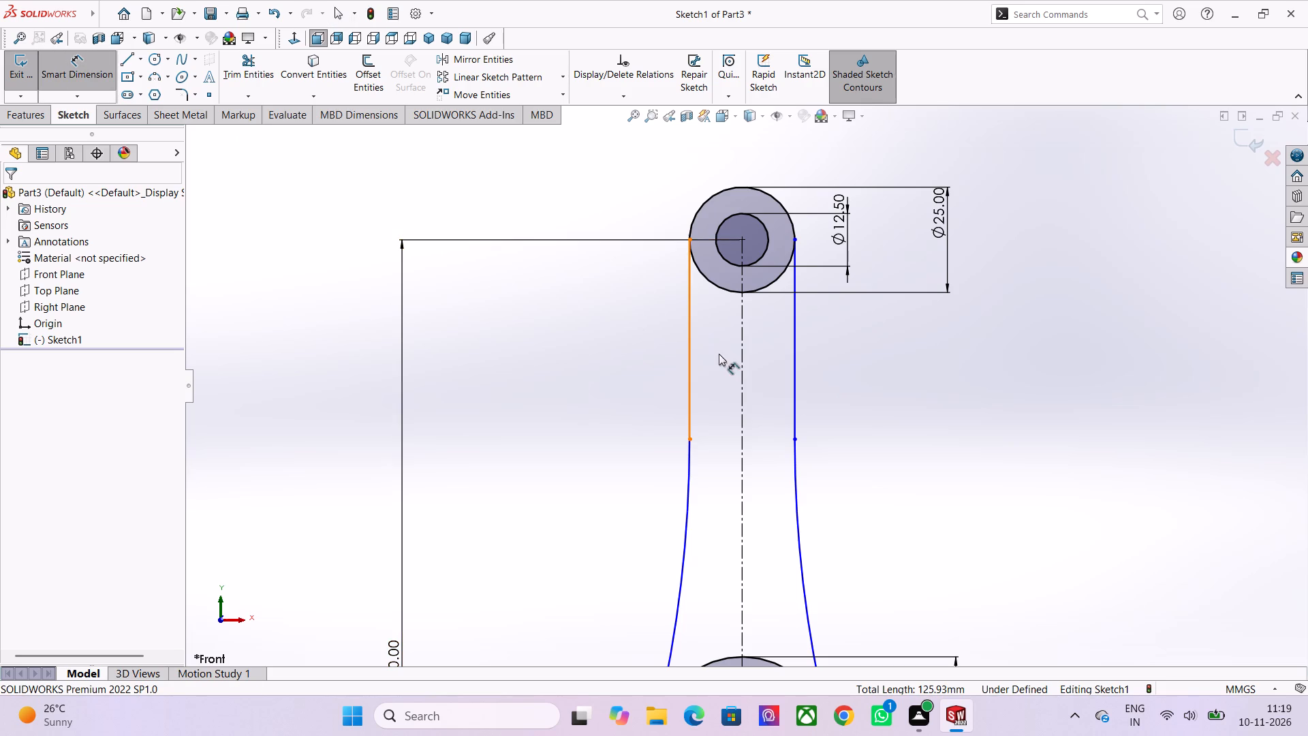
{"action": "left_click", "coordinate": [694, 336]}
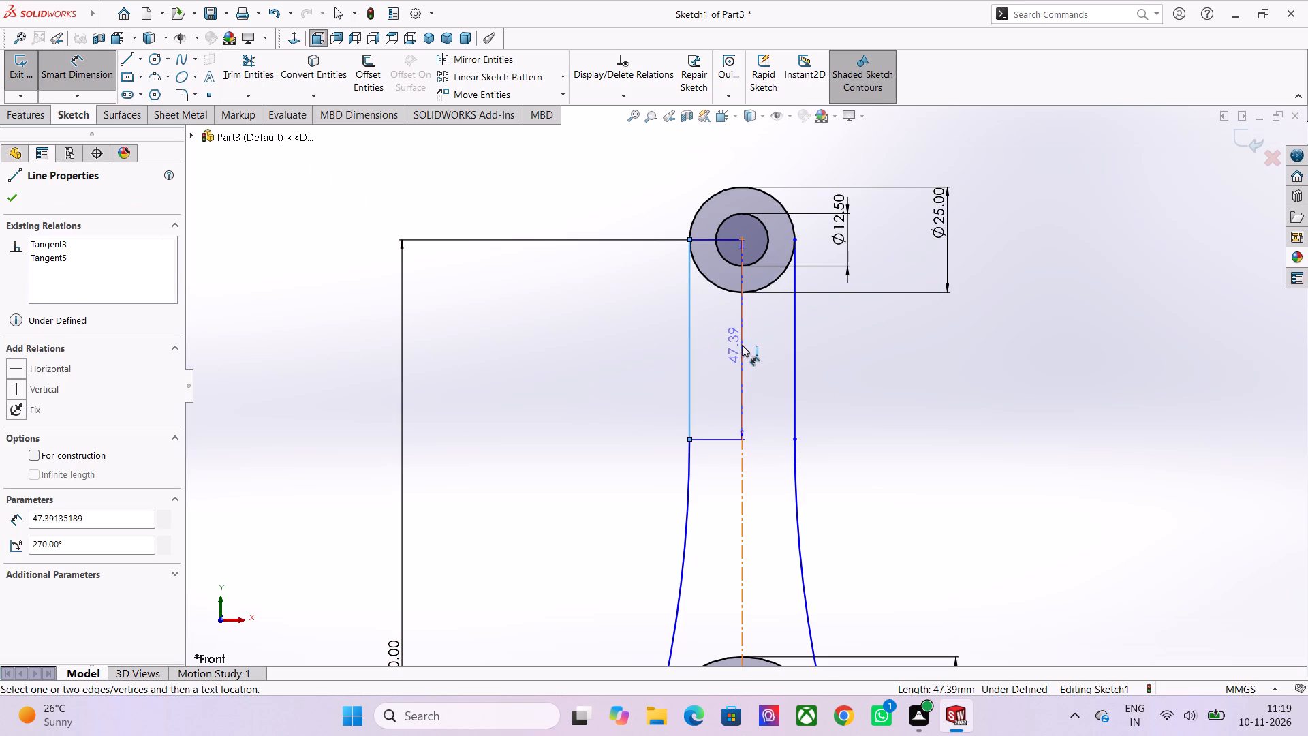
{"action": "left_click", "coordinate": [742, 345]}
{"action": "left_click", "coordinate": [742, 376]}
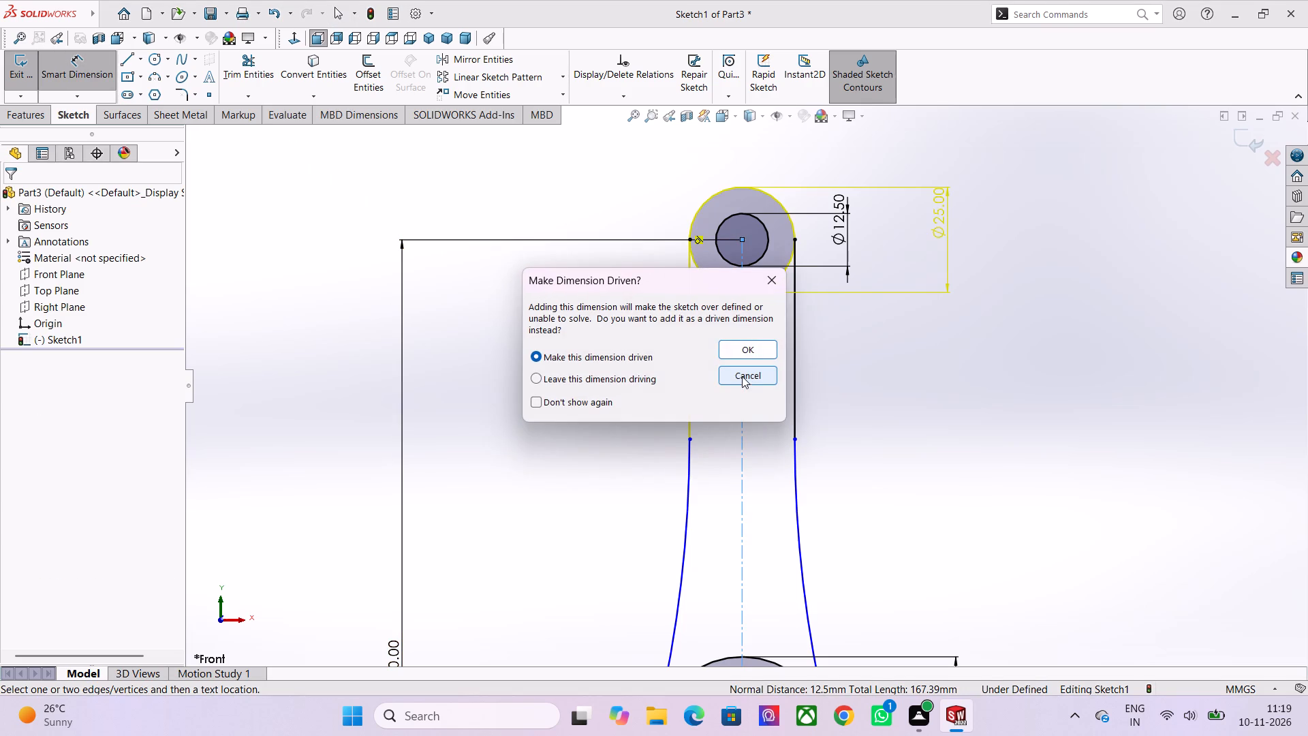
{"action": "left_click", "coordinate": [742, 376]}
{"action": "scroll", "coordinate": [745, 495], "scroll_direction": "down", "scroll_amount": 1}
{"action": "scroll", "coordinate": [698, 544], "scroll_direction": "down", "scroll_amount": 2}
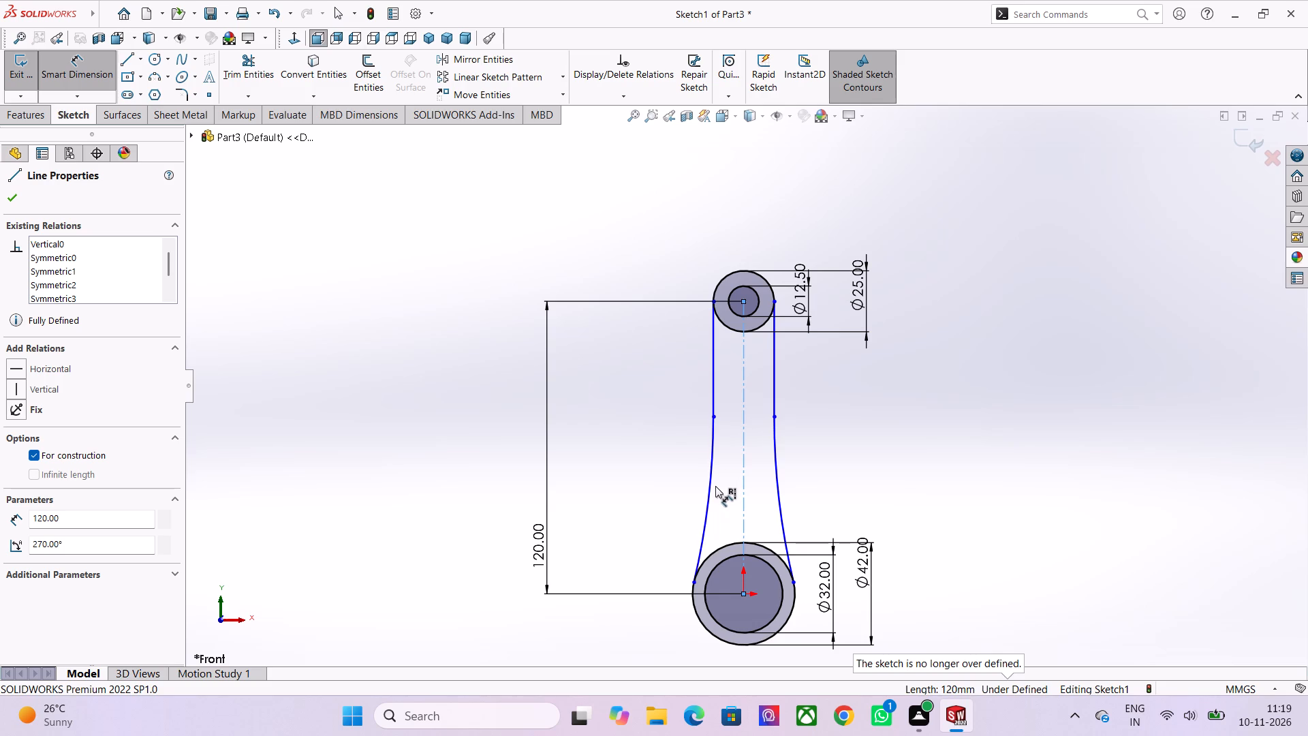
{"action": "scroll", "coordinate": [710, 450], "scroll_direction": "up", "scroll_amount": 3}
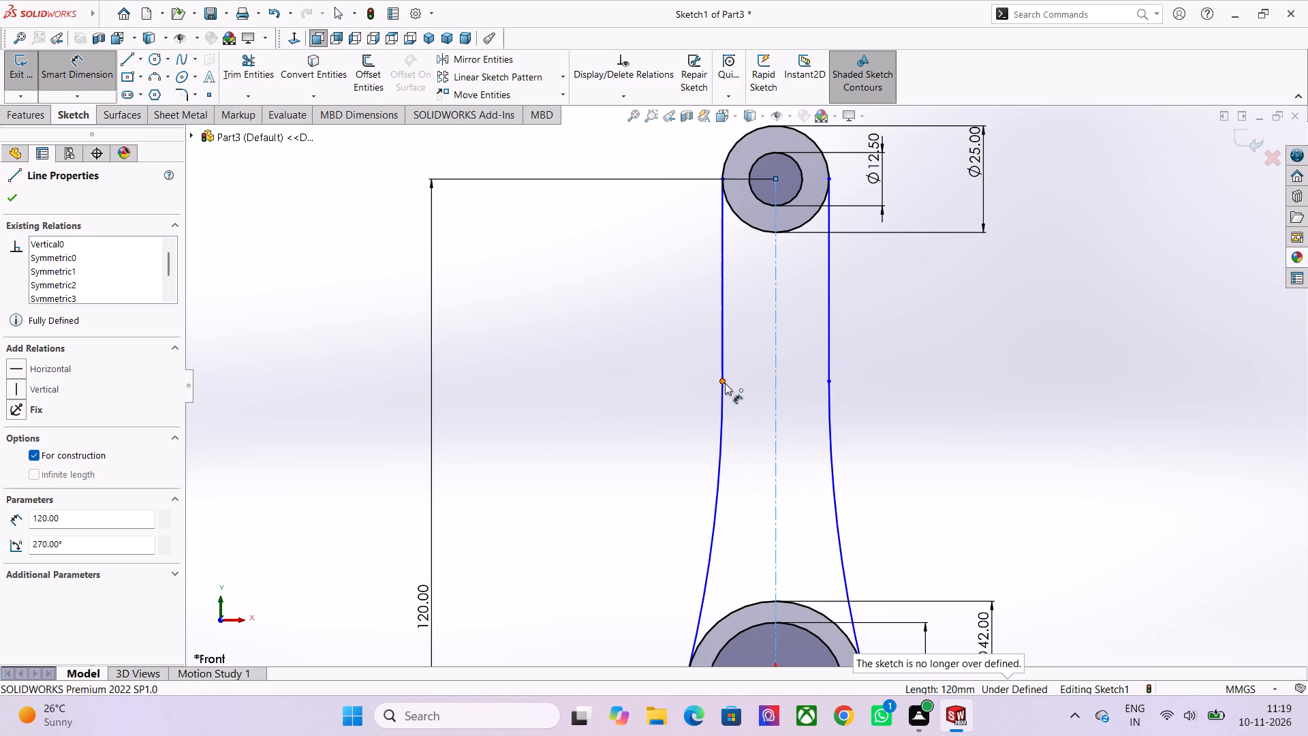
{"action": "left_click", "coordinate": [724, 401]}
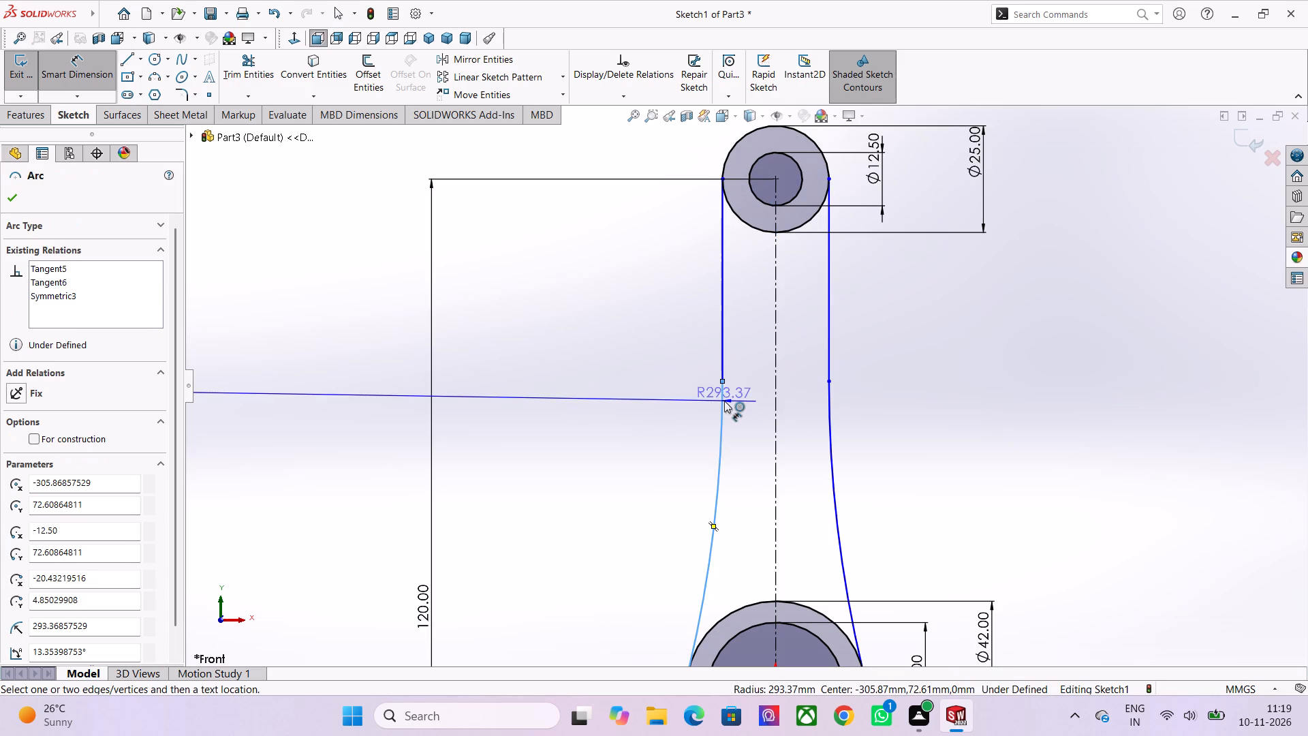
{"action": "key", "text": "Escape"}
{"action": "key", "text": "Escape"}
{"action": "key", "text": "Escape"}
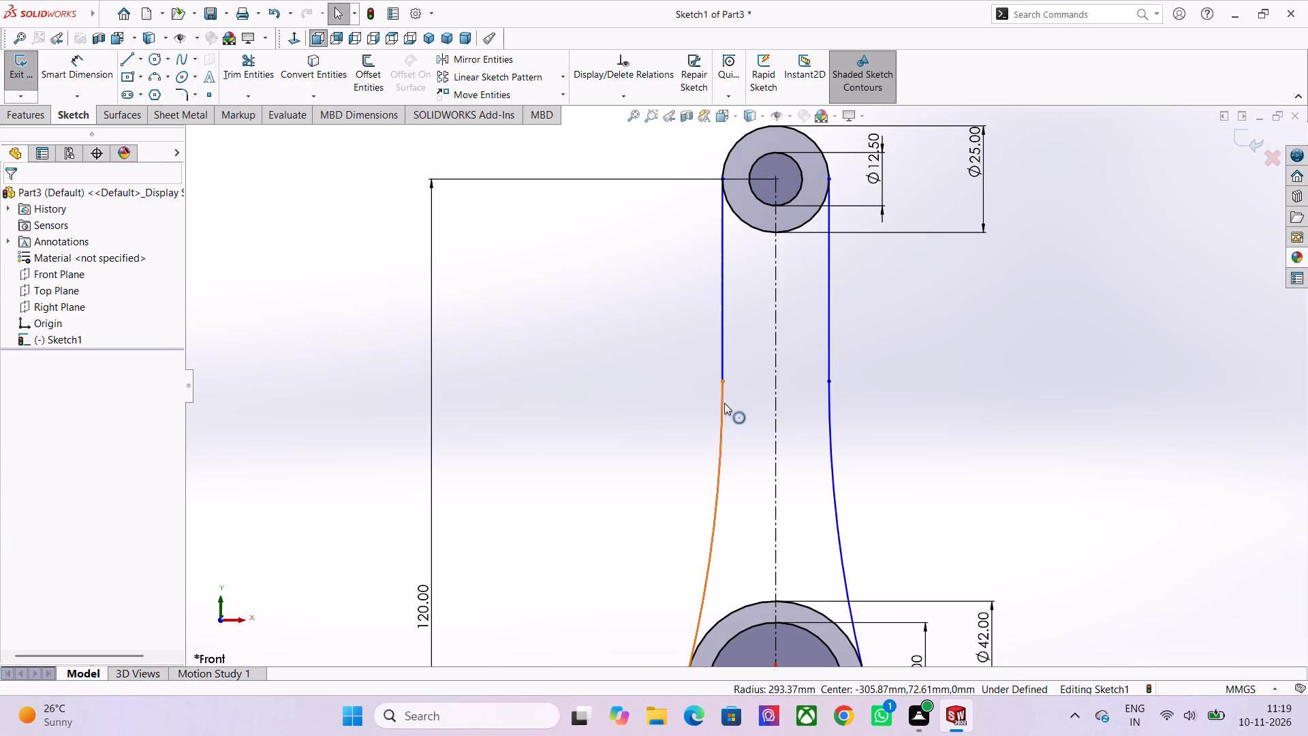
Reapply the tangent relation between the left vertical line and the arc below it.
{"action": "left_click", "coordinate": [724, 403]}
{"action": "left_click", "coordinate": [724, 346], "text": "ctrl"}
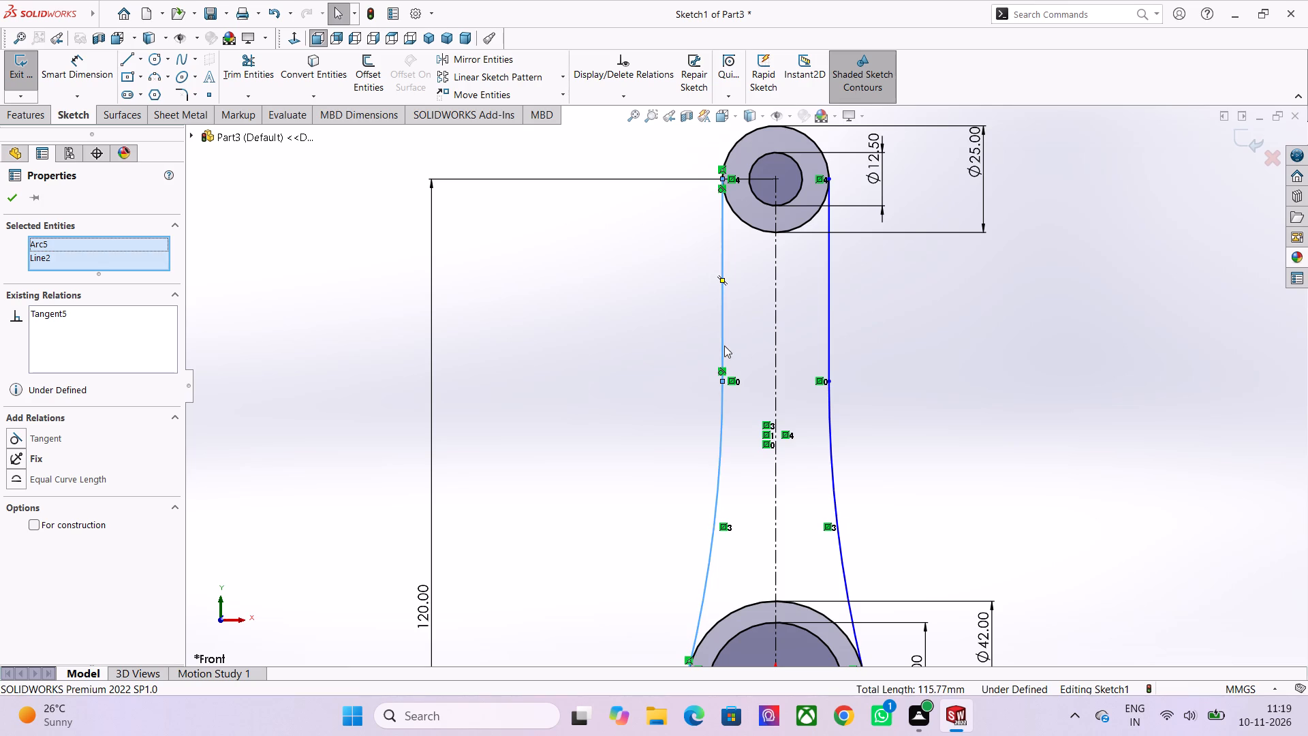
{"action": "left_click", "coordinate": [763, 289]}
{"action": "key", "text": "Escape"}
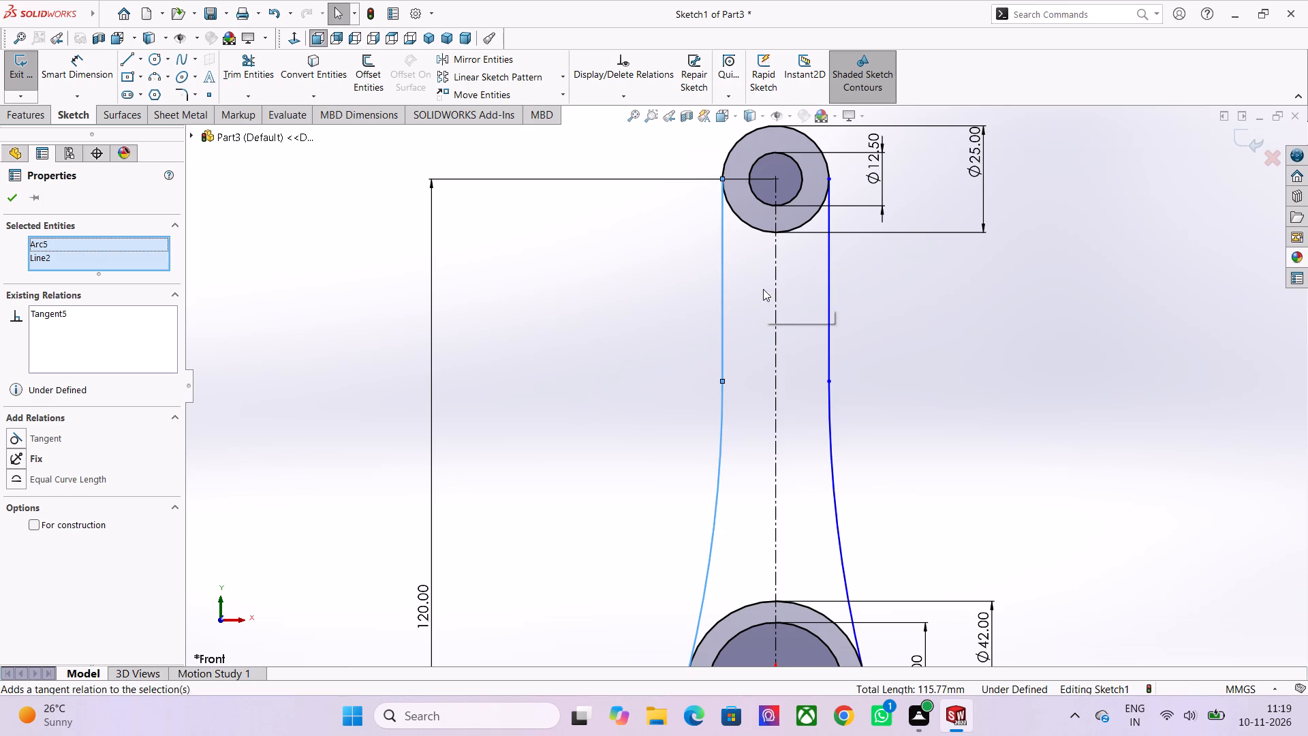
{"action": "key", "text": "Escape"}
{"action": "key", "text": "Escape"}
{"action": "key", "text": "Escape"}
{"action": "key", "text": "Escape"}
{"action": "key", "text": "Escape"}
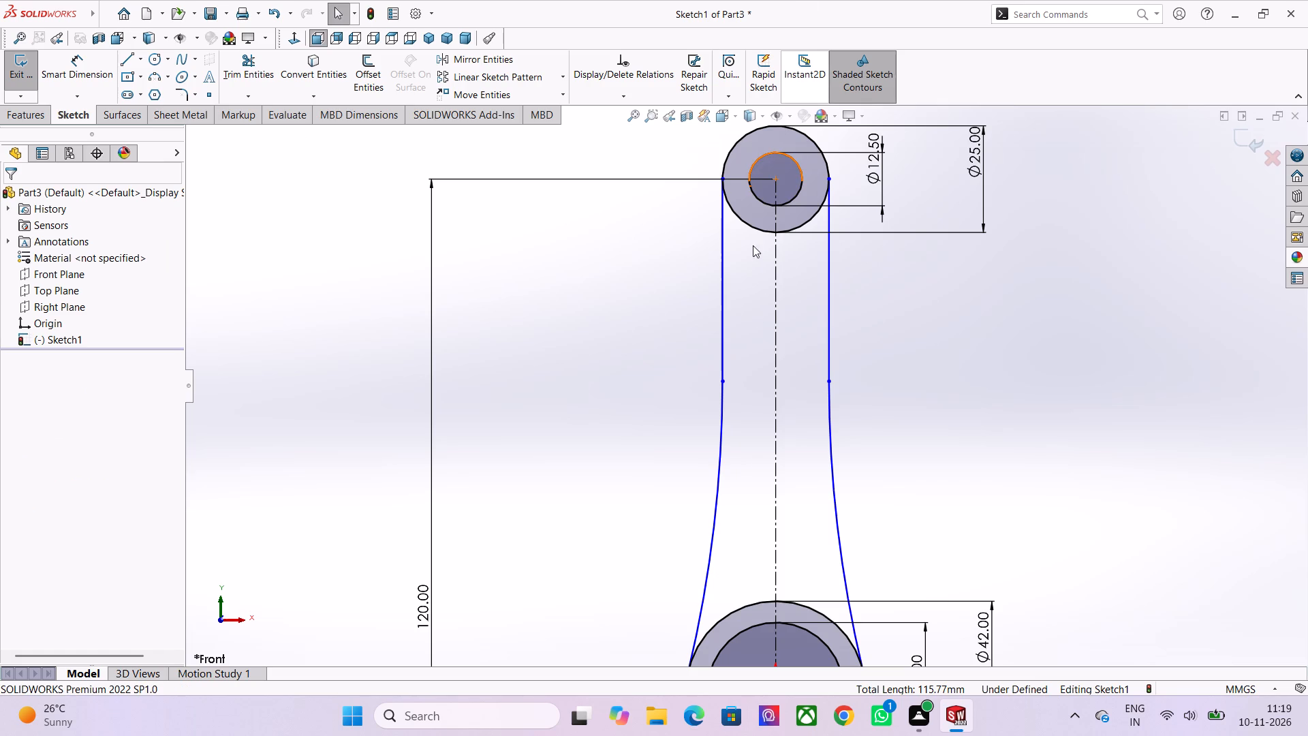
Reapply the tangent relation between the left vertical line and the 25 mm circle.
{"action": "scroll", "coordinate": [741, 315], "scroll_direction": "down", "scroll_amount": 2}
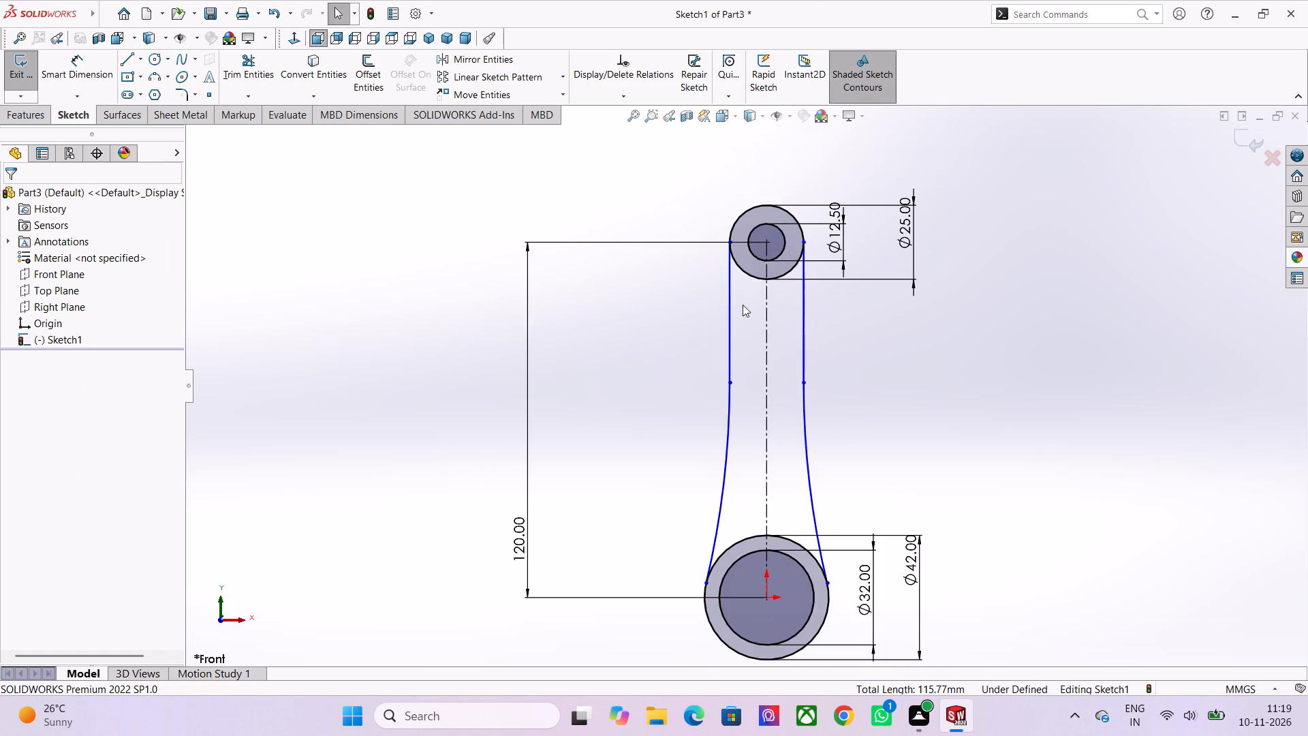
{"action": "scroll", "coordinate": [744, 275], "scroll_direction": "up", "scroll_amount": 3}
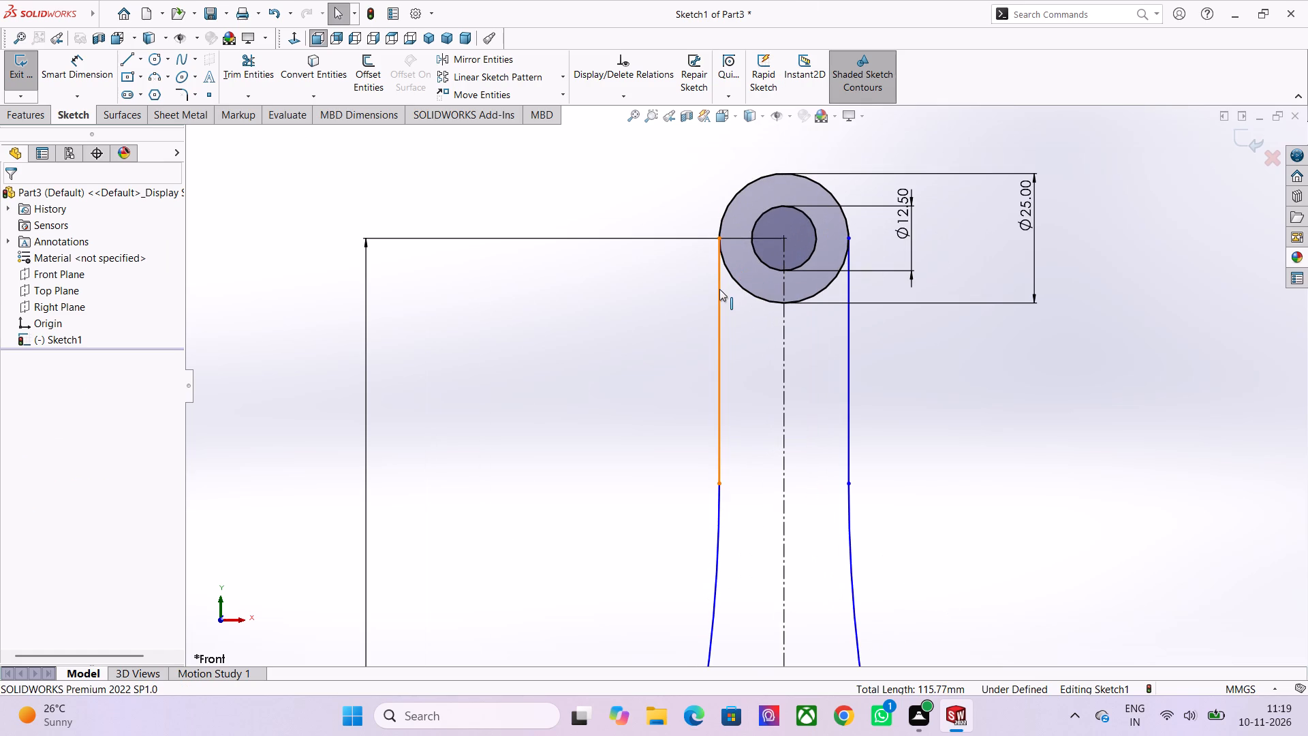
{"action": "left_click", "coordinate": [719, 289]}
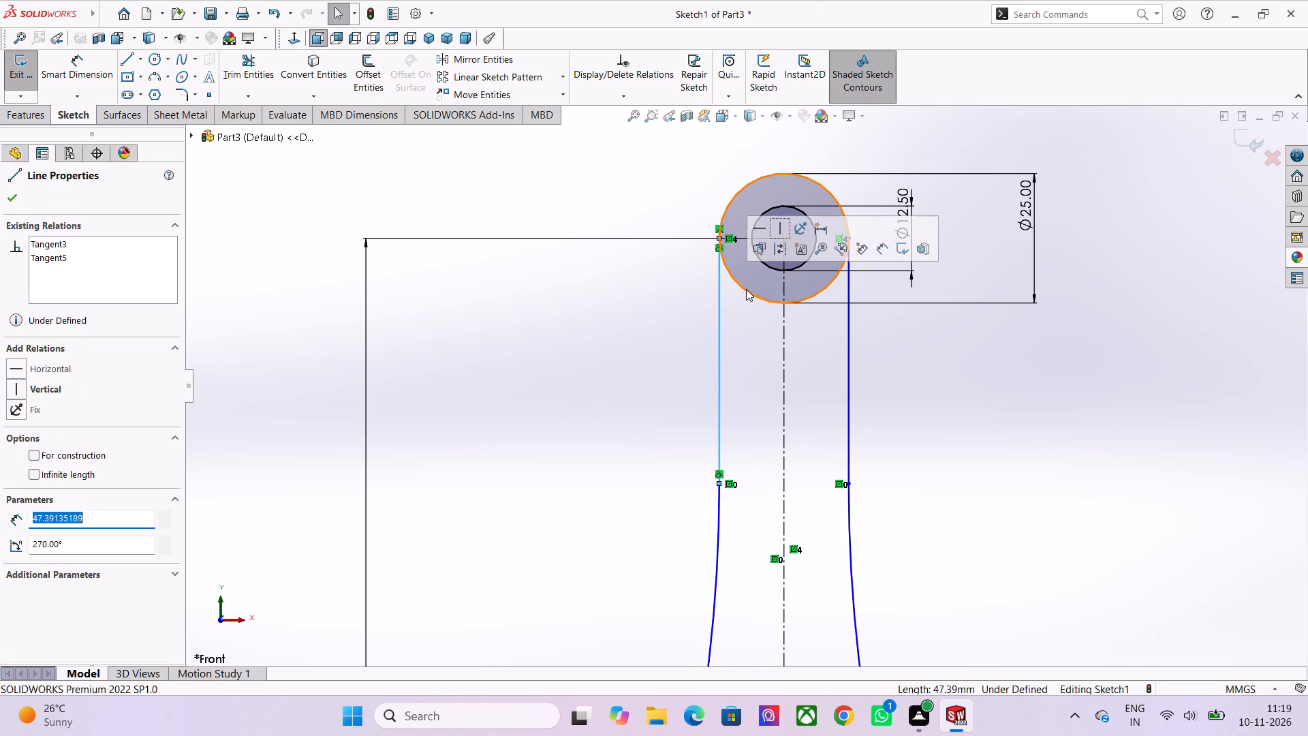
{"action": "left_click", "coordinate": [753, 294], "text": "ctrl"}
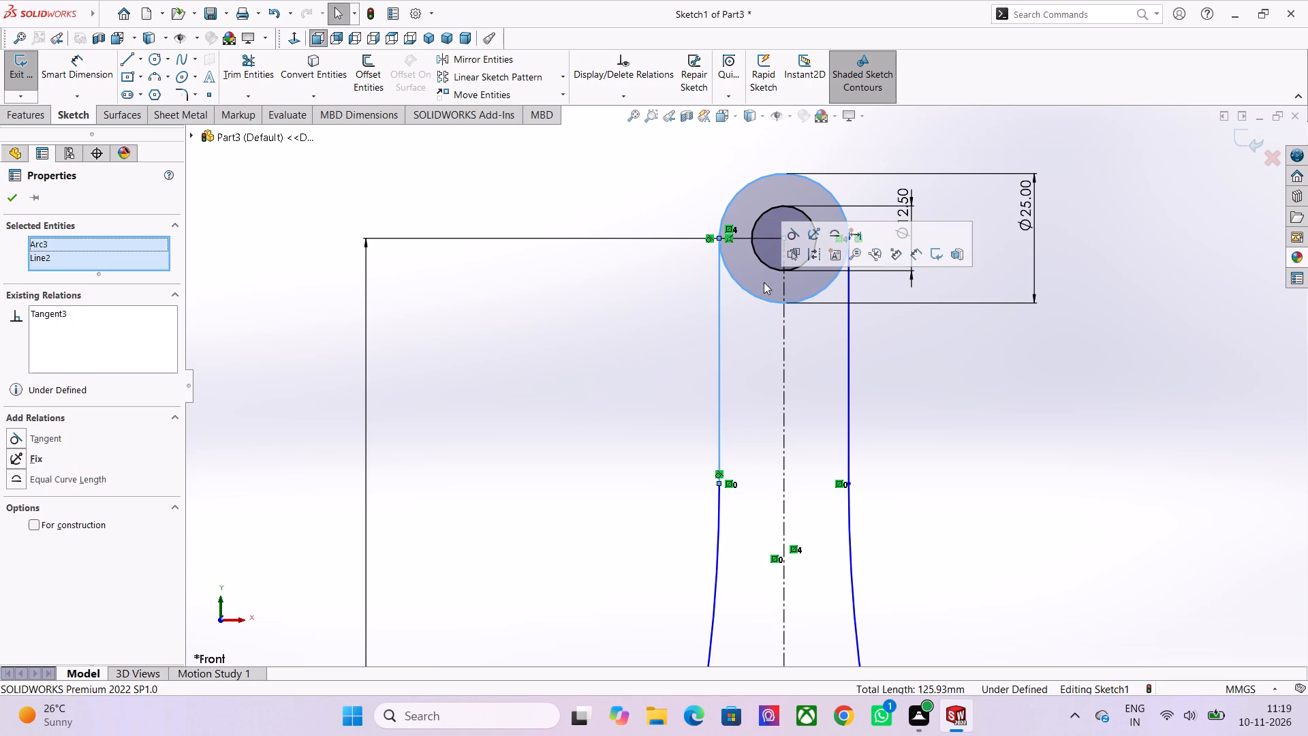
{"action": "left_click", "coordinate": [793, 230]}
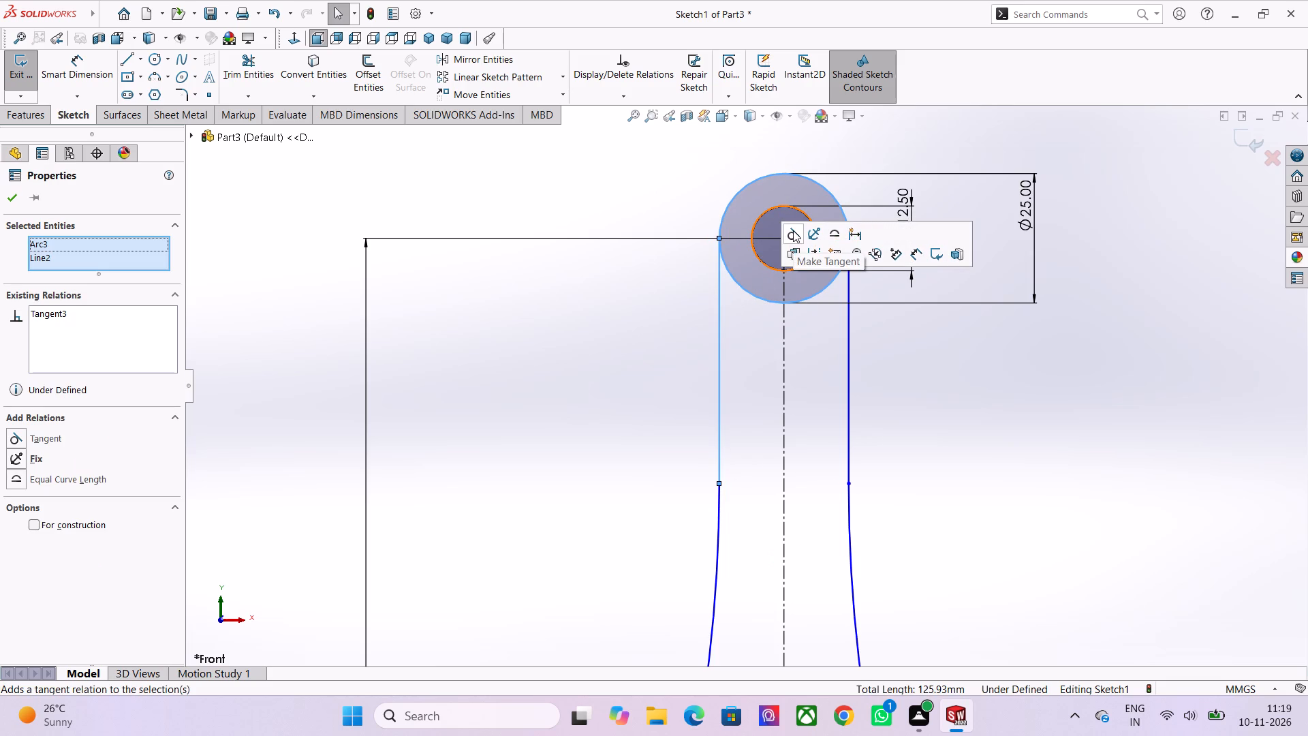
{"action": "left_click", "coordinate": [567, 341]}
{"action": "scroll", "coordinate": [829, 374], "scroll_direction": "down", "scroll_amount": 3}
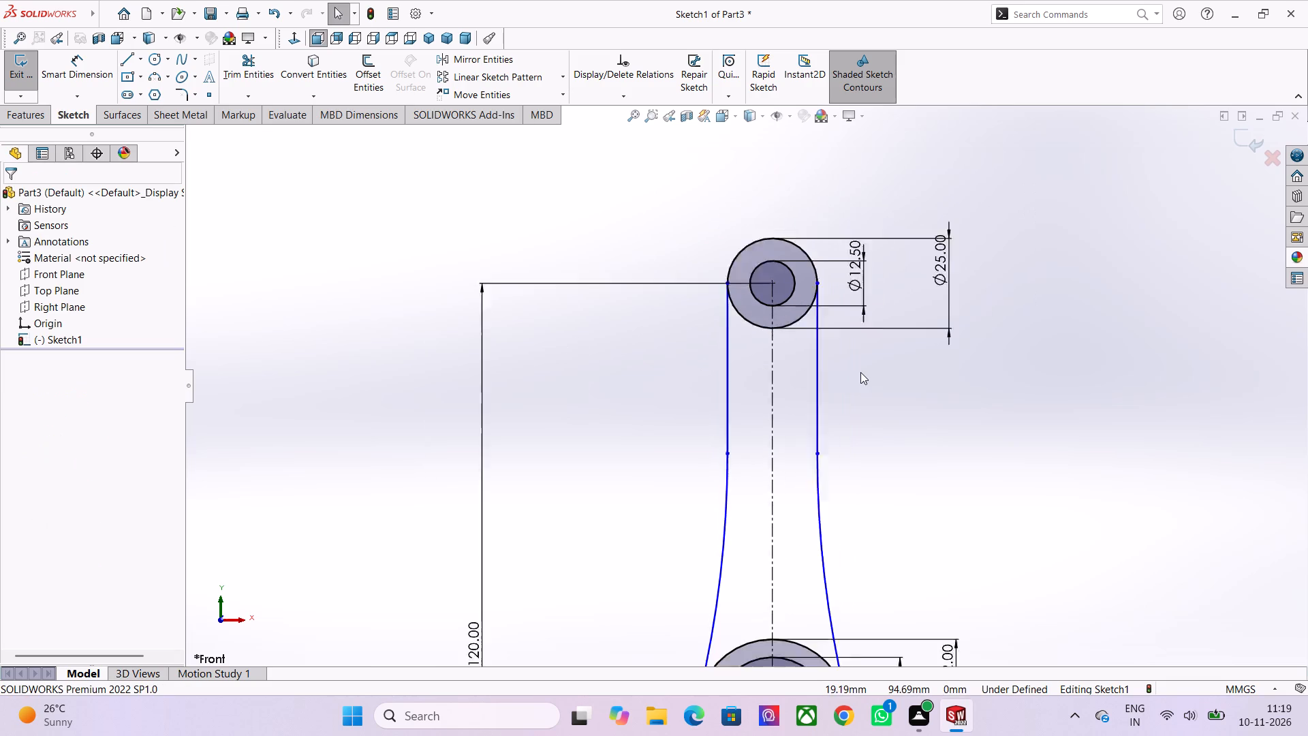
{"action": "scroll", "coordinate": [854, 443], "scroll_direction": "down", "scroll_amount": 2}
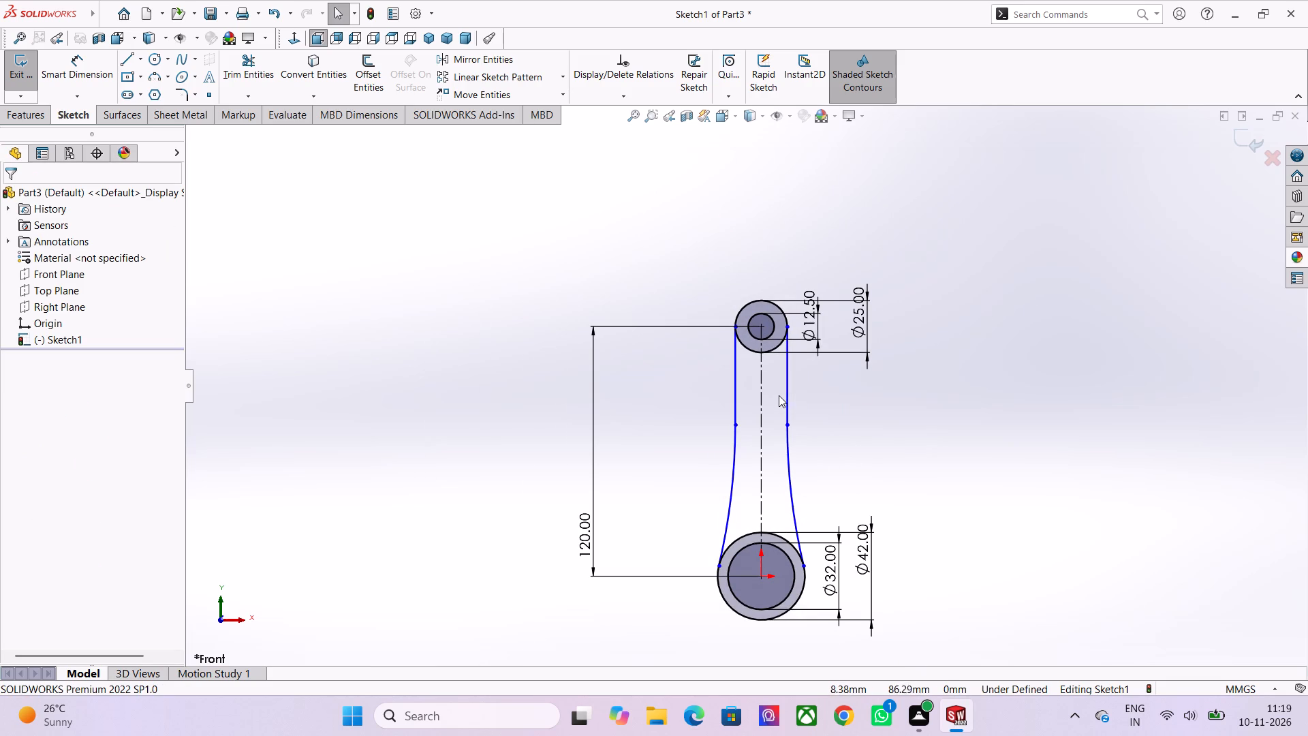
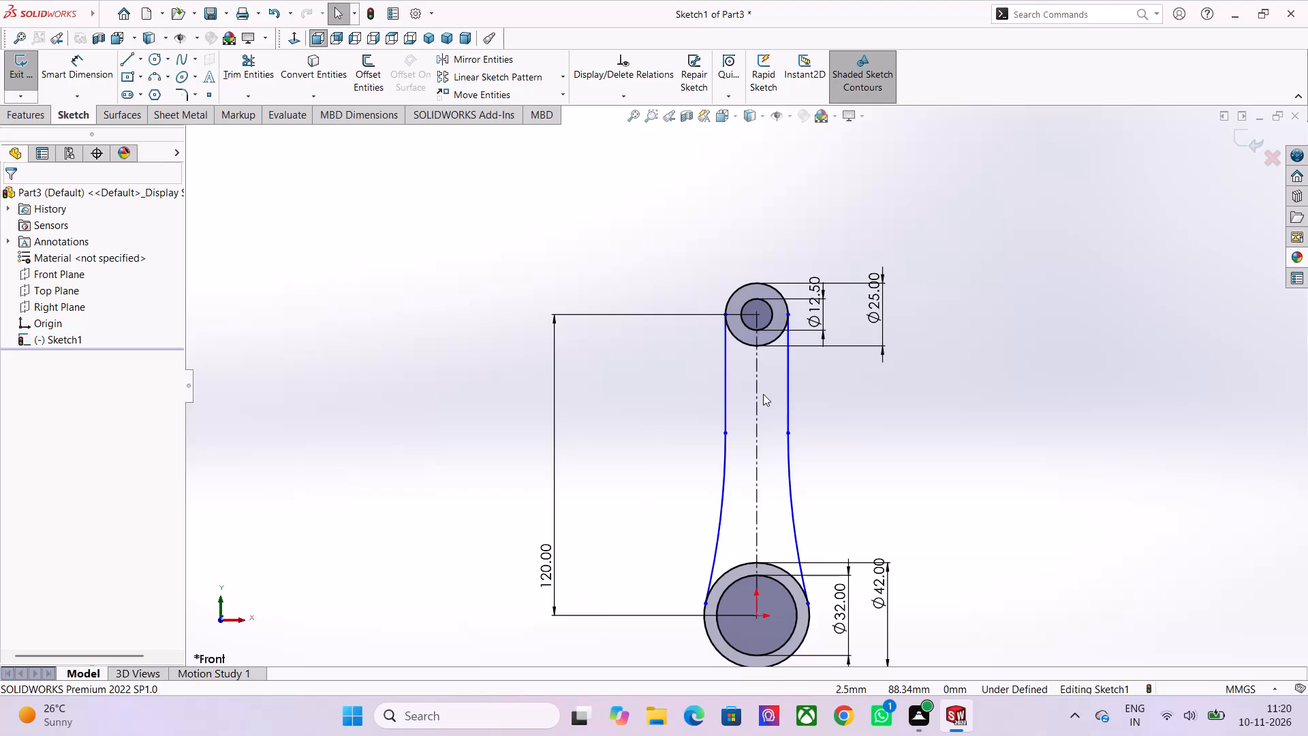
Undo the rod profile's relations, mirrored lines and arcs, and centerline, back to the two dimensioned circle pairs.
{"action": "key", "text": "ctrl+z"}
{"action": "key", "text": "ctrl+z"}
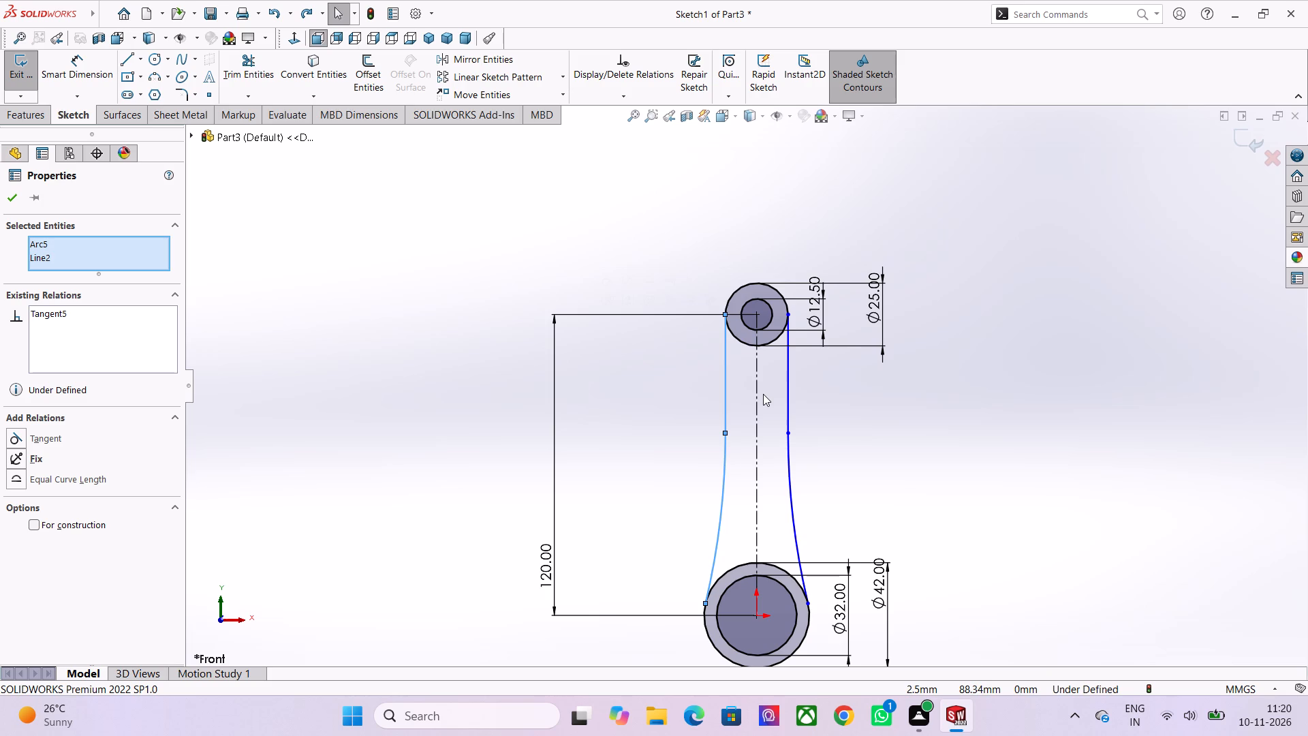
{"action": "key", "text": "ctrl+z"}
{"action": "key", "text": "ctrl+z"}
{"action": "key", "text": "ctrl+z"}
{"action": "key", "text": "ctrl+z"}
{"action": "key", "text": "ctrl+z"}
{"action": "key", "text": "ctrl+z"}
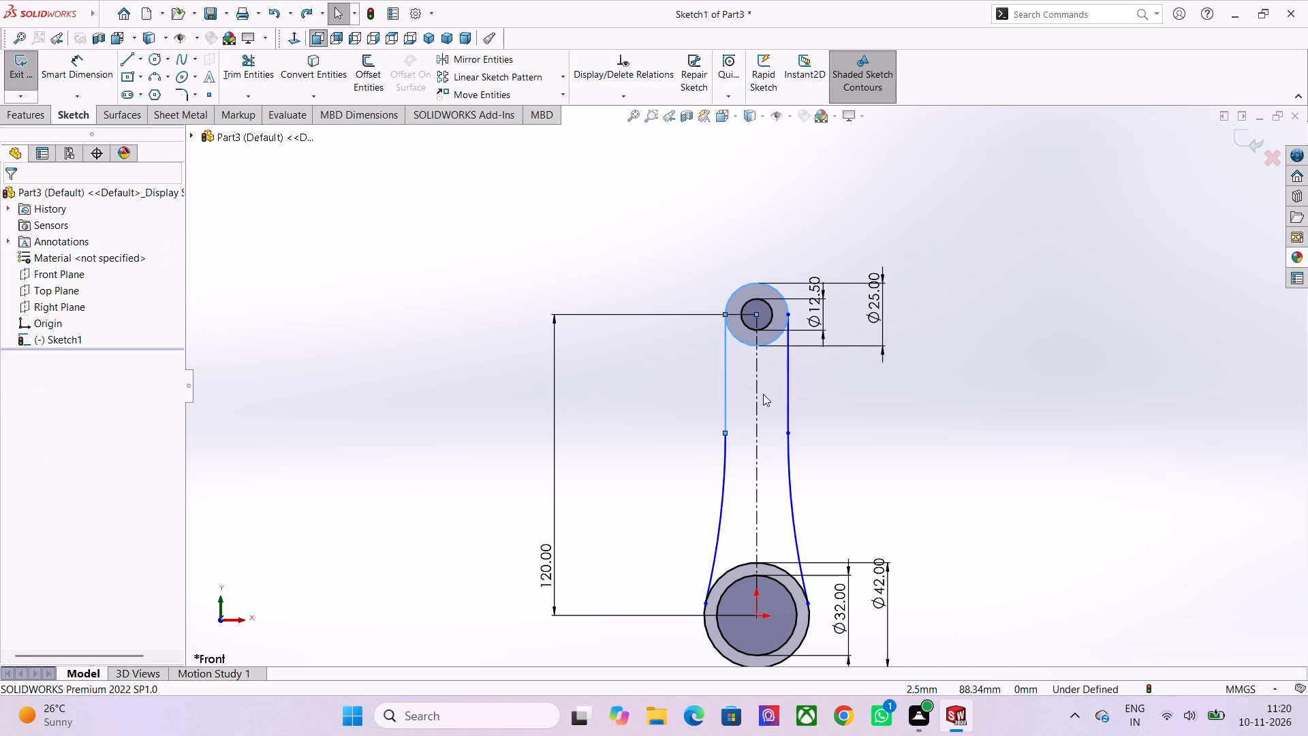
{"action": "key", "text": "ctrl+z"}
{"action": "key", "text": "ctrl+z"}
{"action": "key", "text": "ctrl+z"}
{"action": "key", "text": "ctrl+z"}
{"action": "key", "text": "ctrl+z"}
{"action": "key", "text": "ctrl+z"}
{"action": "key", "text": "ctrl+z"}
{"action": "key", "text": "ctrl+z"}
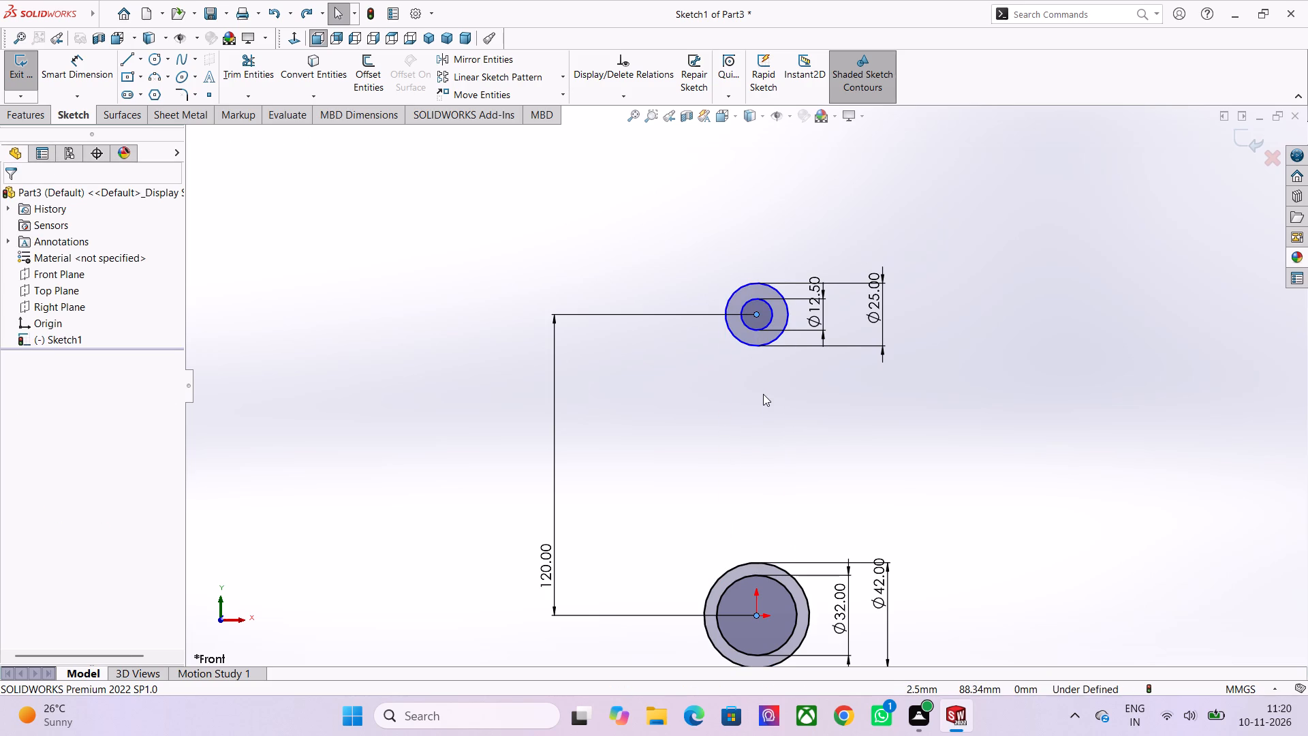
Redo the vertical centerline joining the centers of the two circle pairs.
{"action": "key", "text": "ctrl+y"}
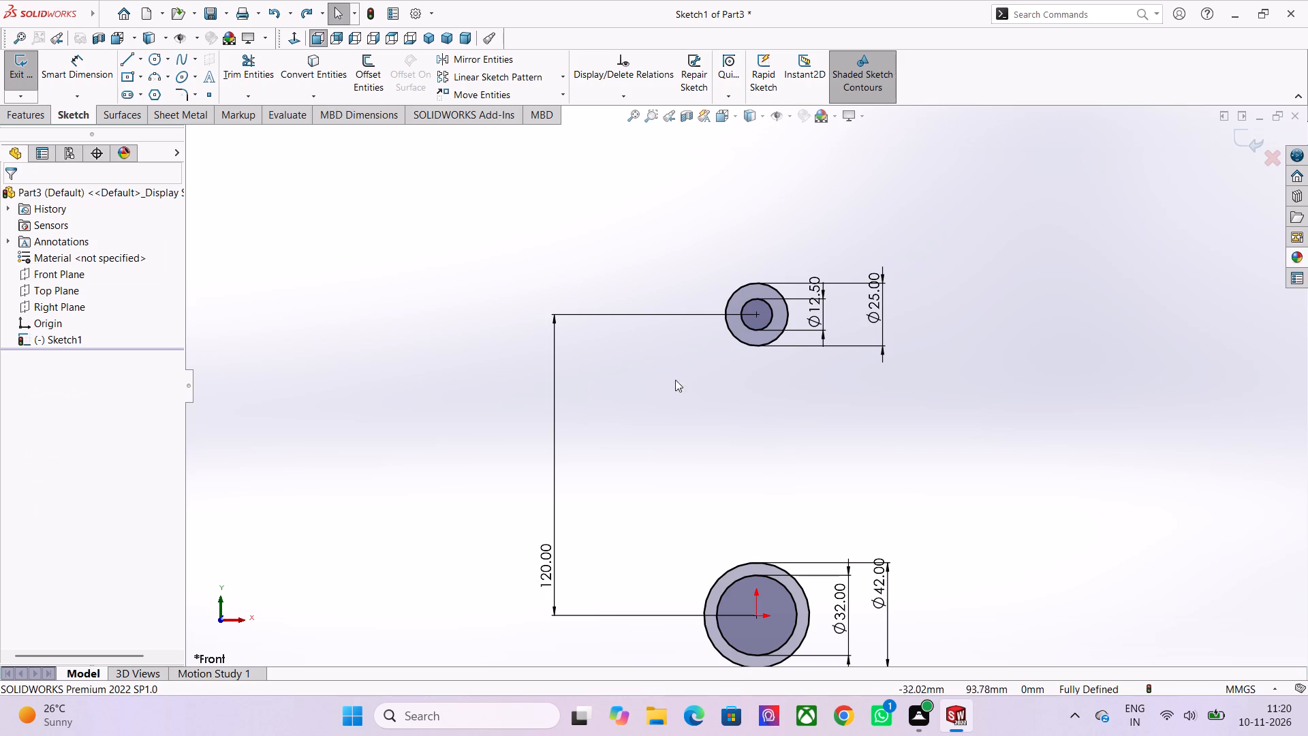
{"action": "left_click", "coordinate": [128, 53]}
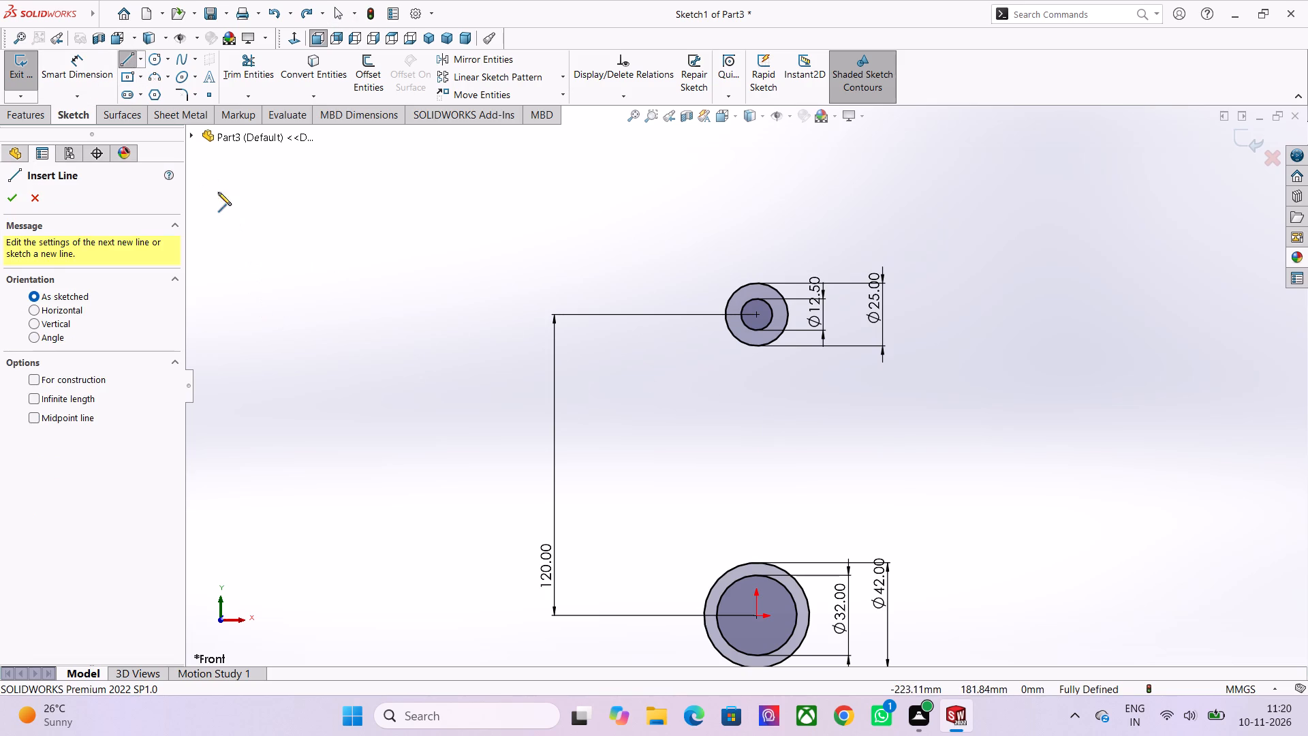
{"action": "key", "text": "Escape"}
{"action": "key", "text": "ctrl+y"}
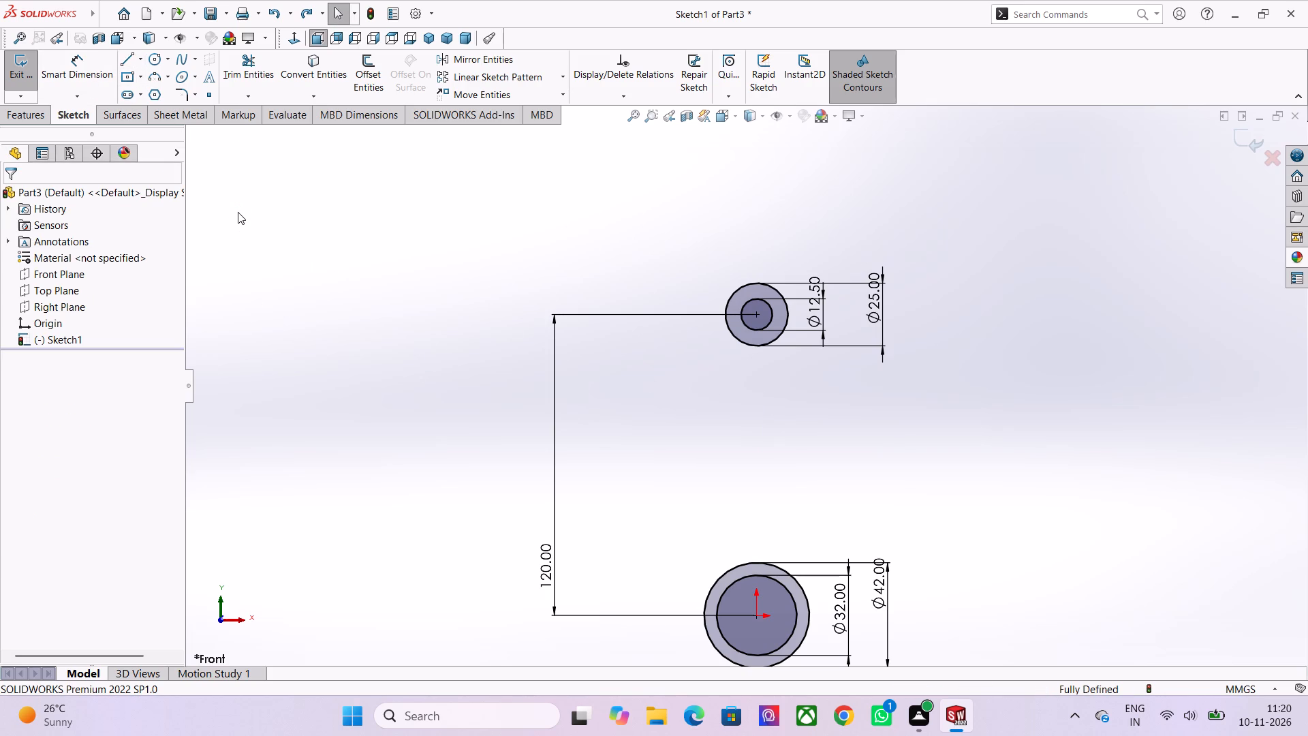
Sketch a vertical line about 29 mm long left of the centerline, ending on the 25 mm circle.
{"action": "left_click", "coordinate": [131, 54]}
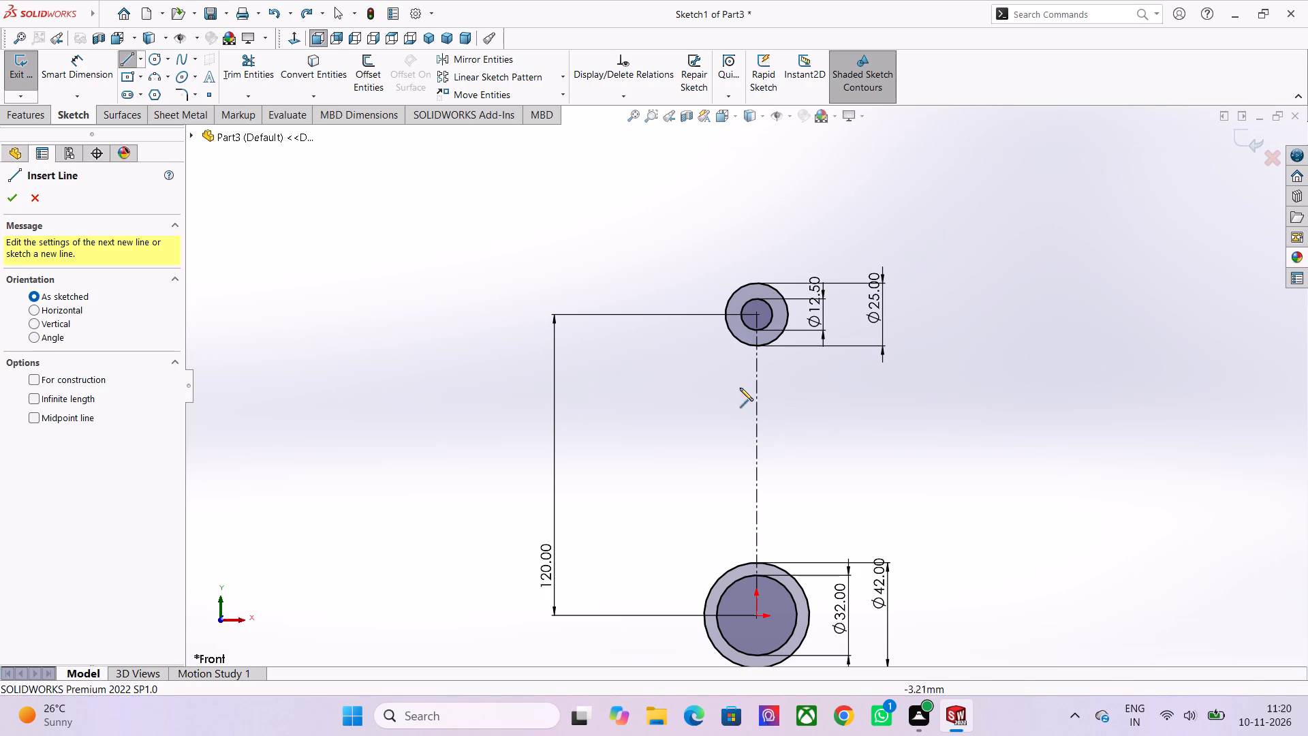
{"action": "scroll", "coordinate": [745, 399], "scroll_direction": "up", "scroll_amount": 4}
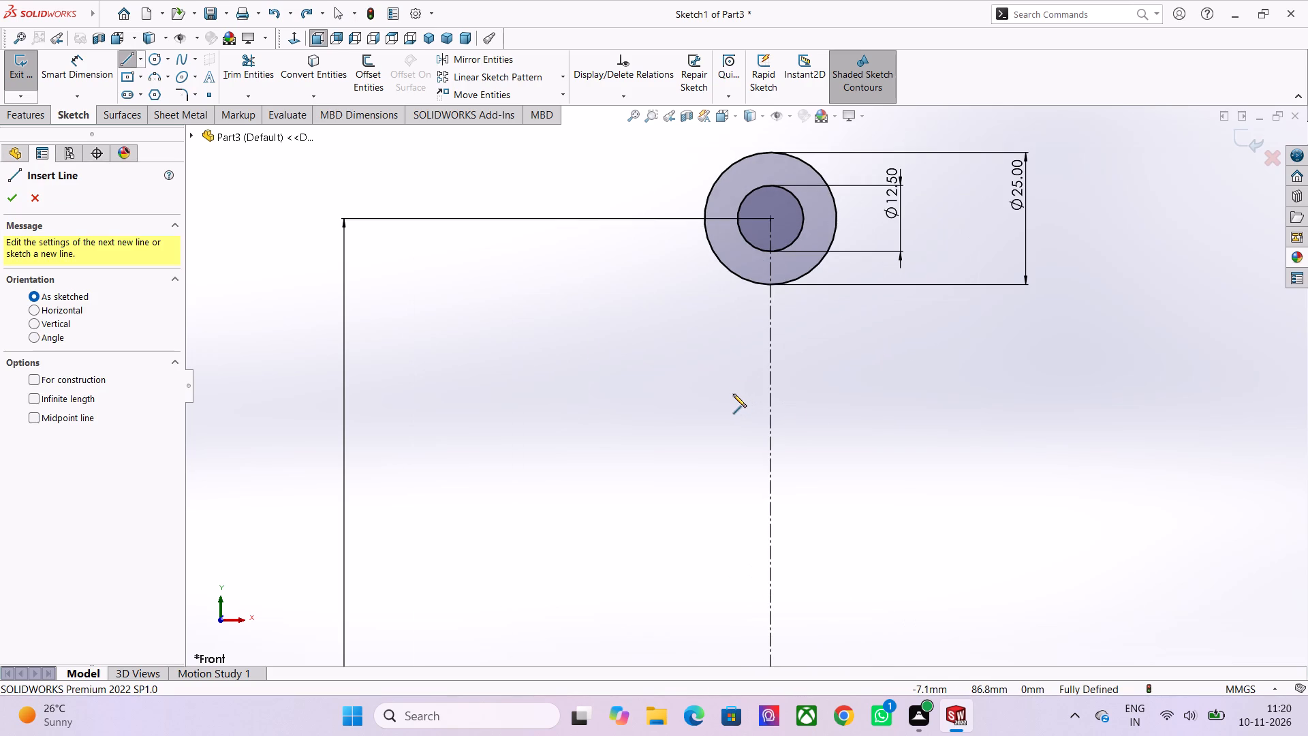
{"action": "left_click", "coordinate": [729, 425]}
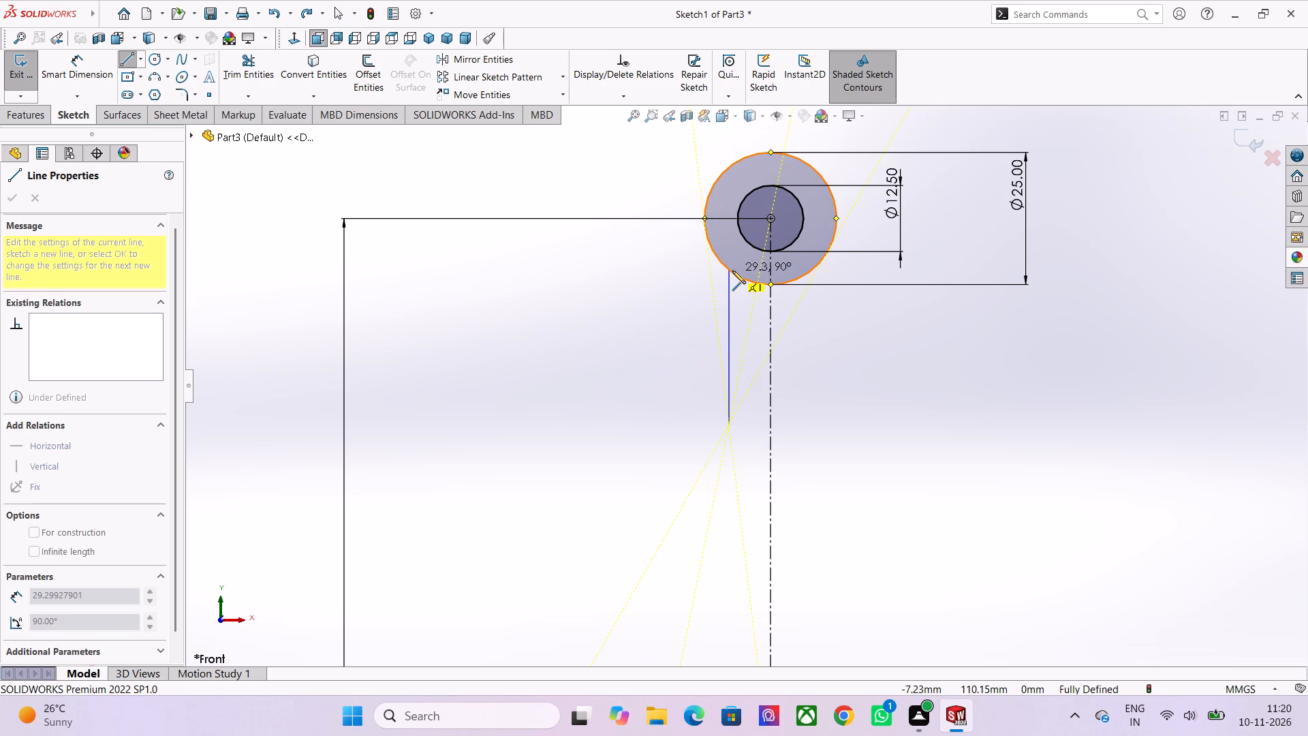
{"action": "left_click", "coordinate": [732, 271]}
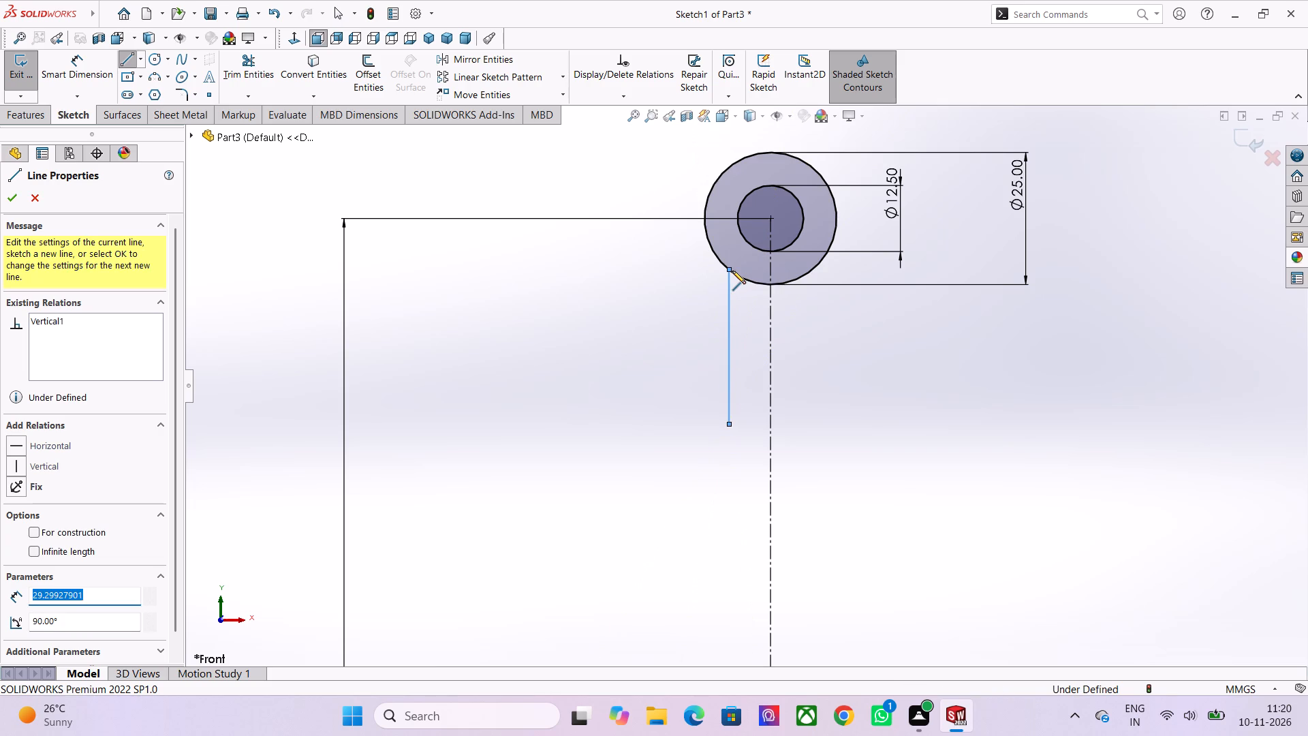
{"action": "key", "text": "Escape"}
Sketch a three-point arc of about 204 mm radius from the vertical line's lower end to the 42 mm circle.
{"action": "scroll", "coordinate": [729, 425], "scroll_direction": "down", "scroll_amount": 5}
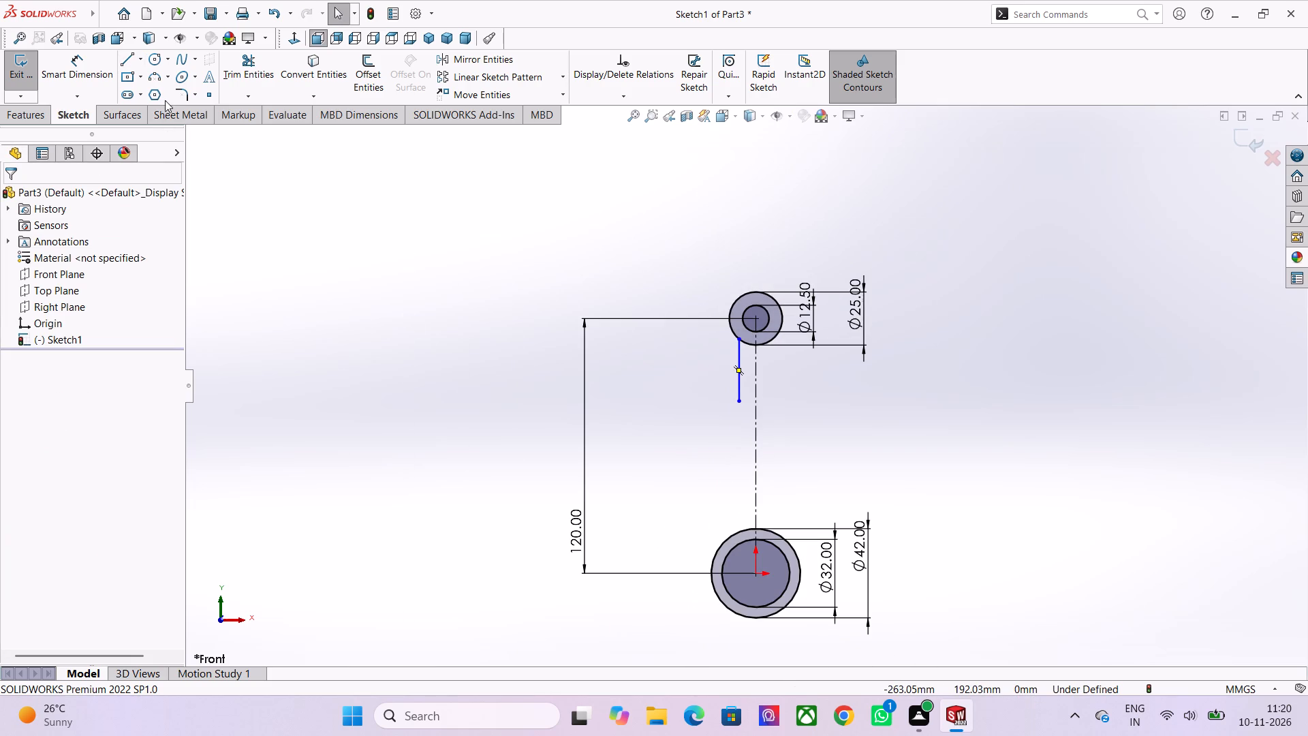
{"action": "left_click", "coordinate": [155, 78]}
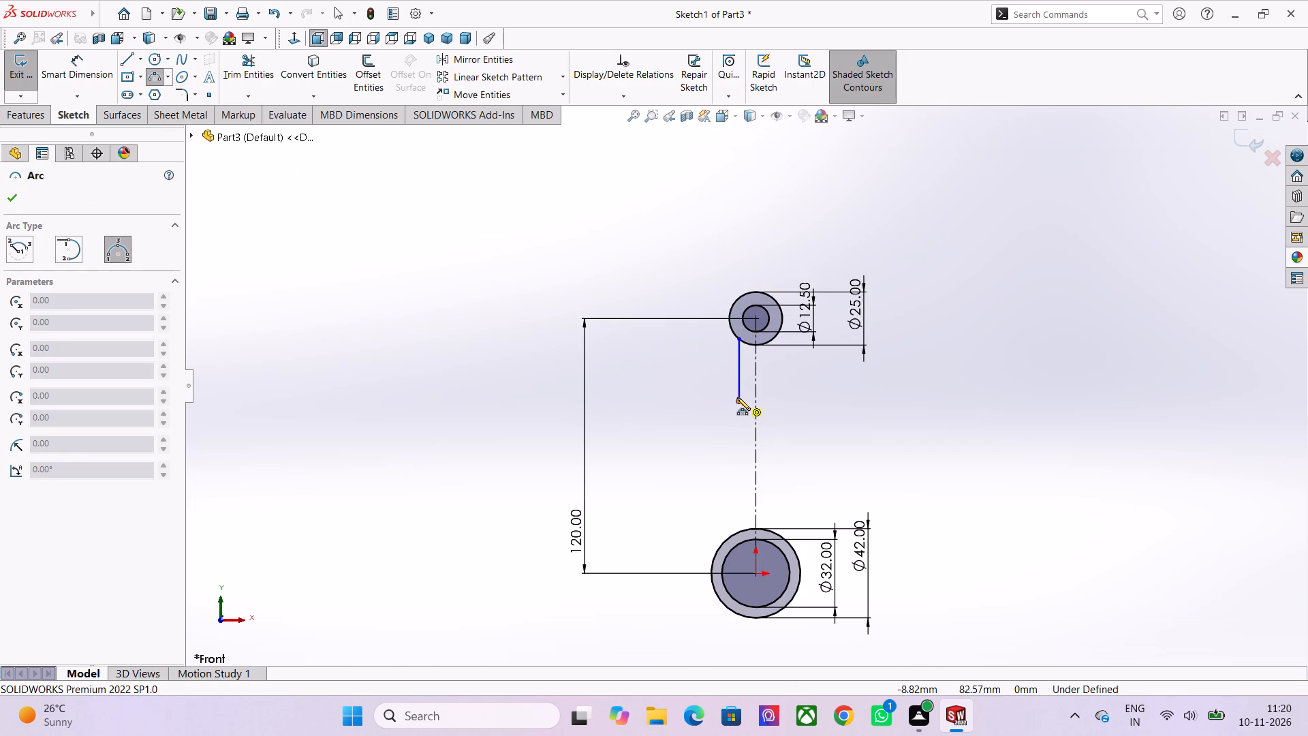
{"action": "left_click", "coordinate": [739, 401]}
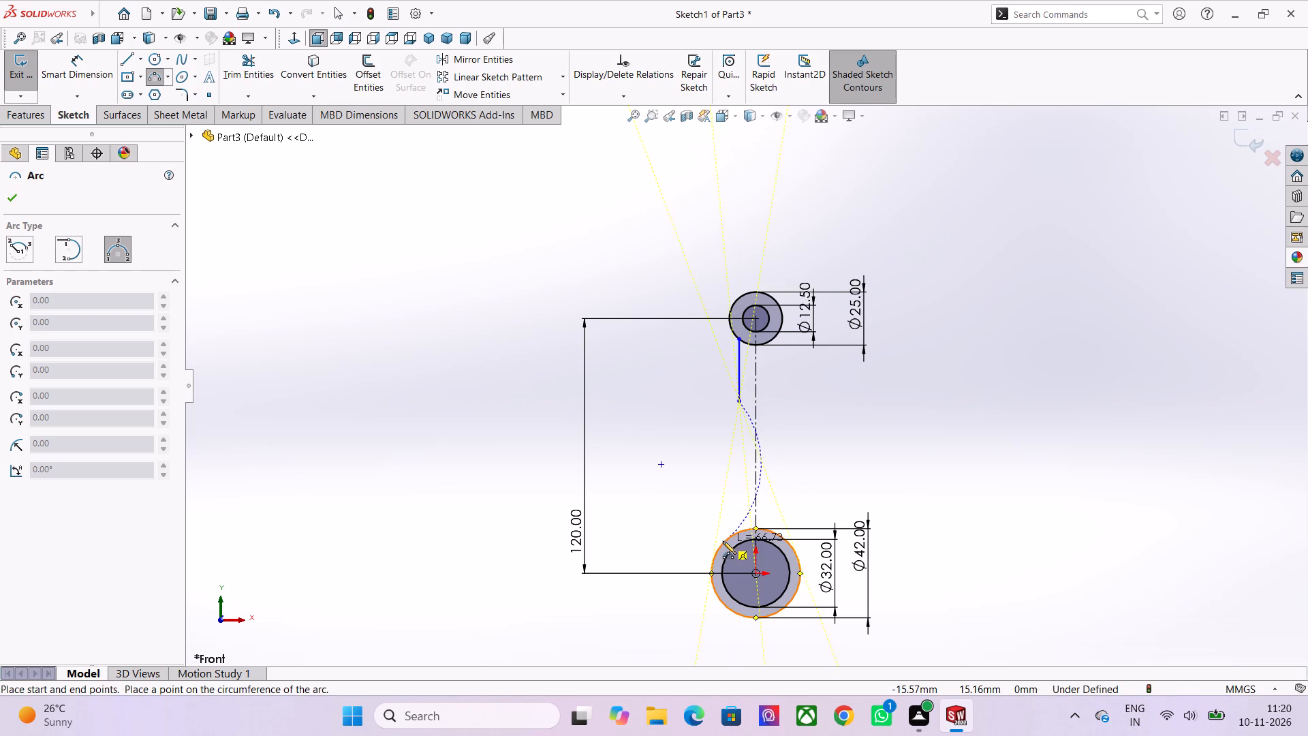
{"action": "left_click", "coordinate": [723, 541]}
{"action": "scroll", "coordinate": [723, 476], "scroll_direction": "up", "scroll_amount": 3}
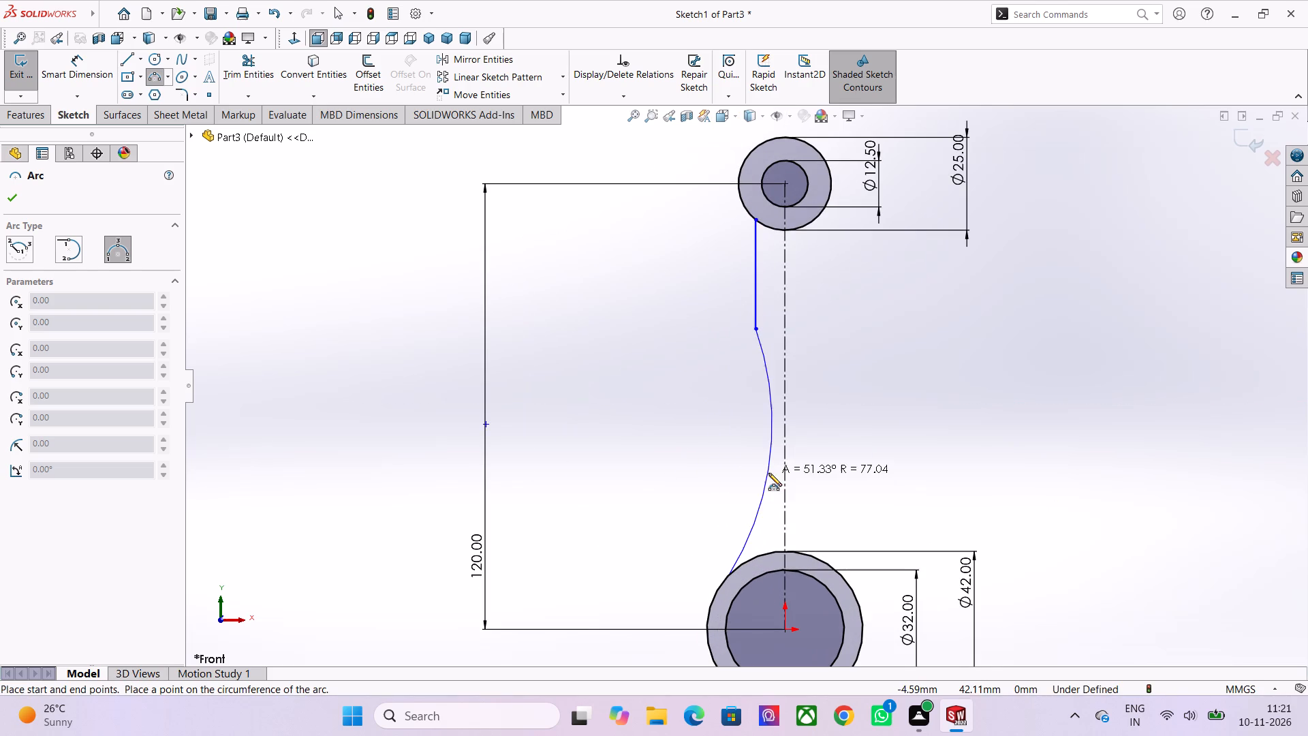
{"action": "left_click", "coordinate": [750, 472]}
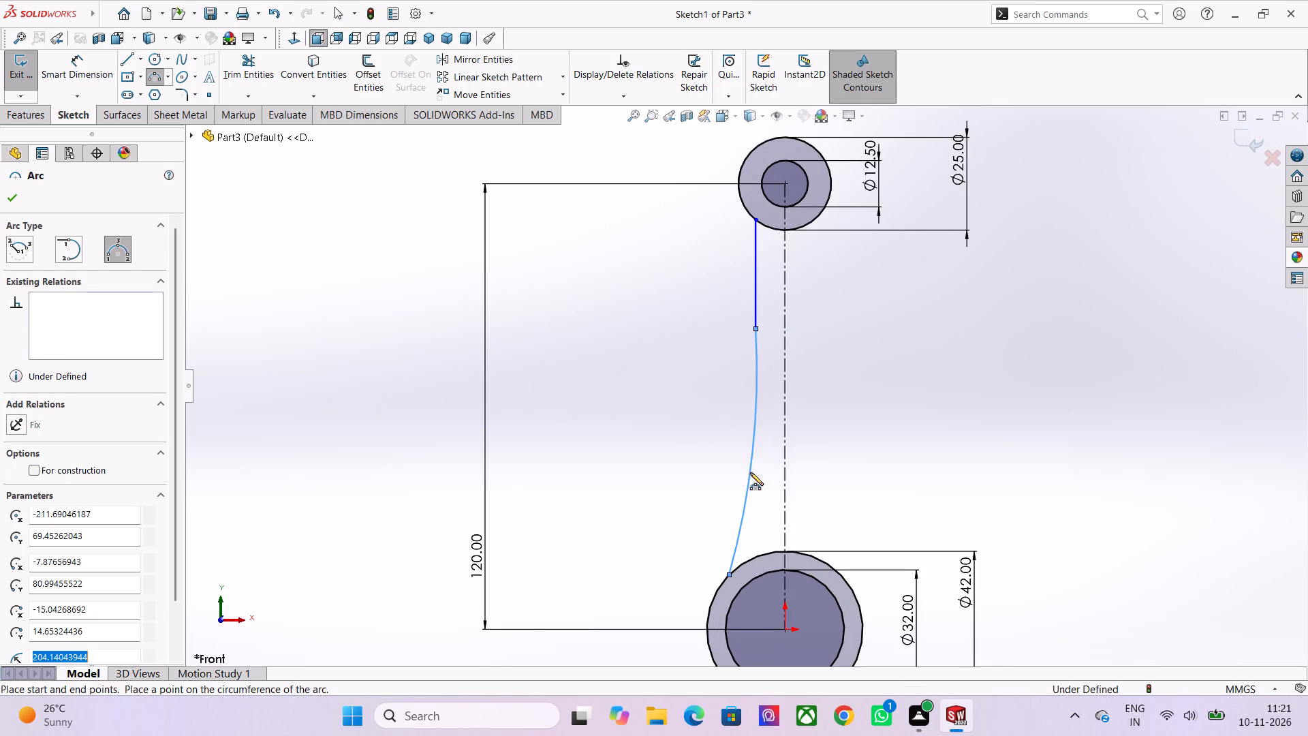
{"action": "key", "text": "Escape"}
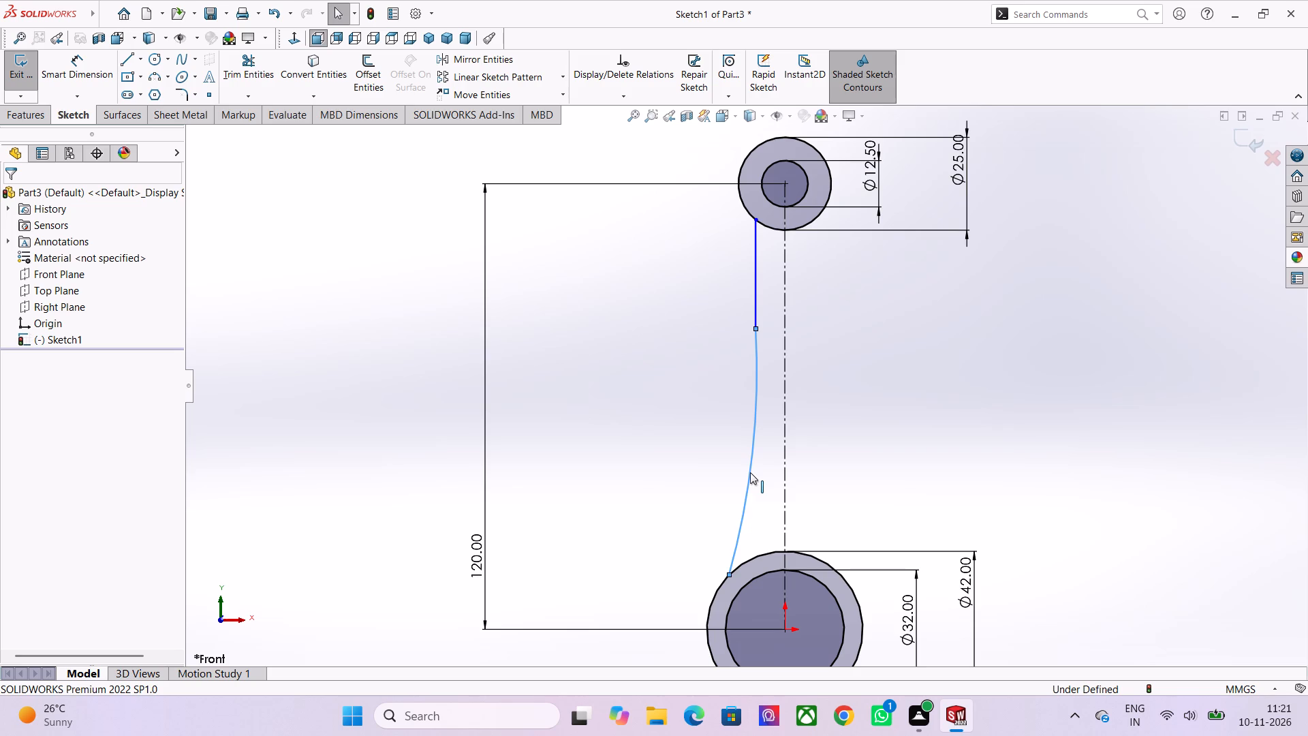
{"action": "key", "text": "Escape"}
{"action": "key", "text": "Escape"}
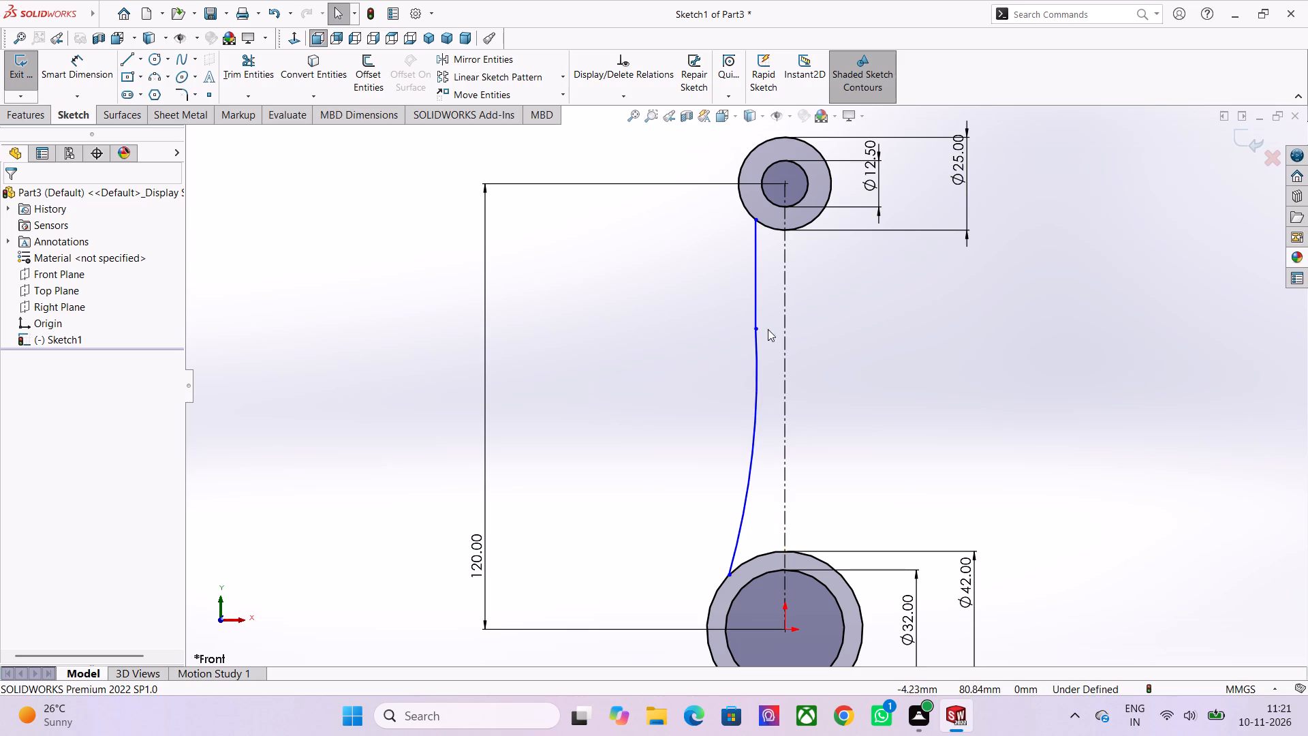
Add a tangent relation between the vertical line and the arc at their shared endpoint.
{"action": "left_click", "coordinate": [756, 330]}
{"action": "left_click", "coordinate": [794, 271]}
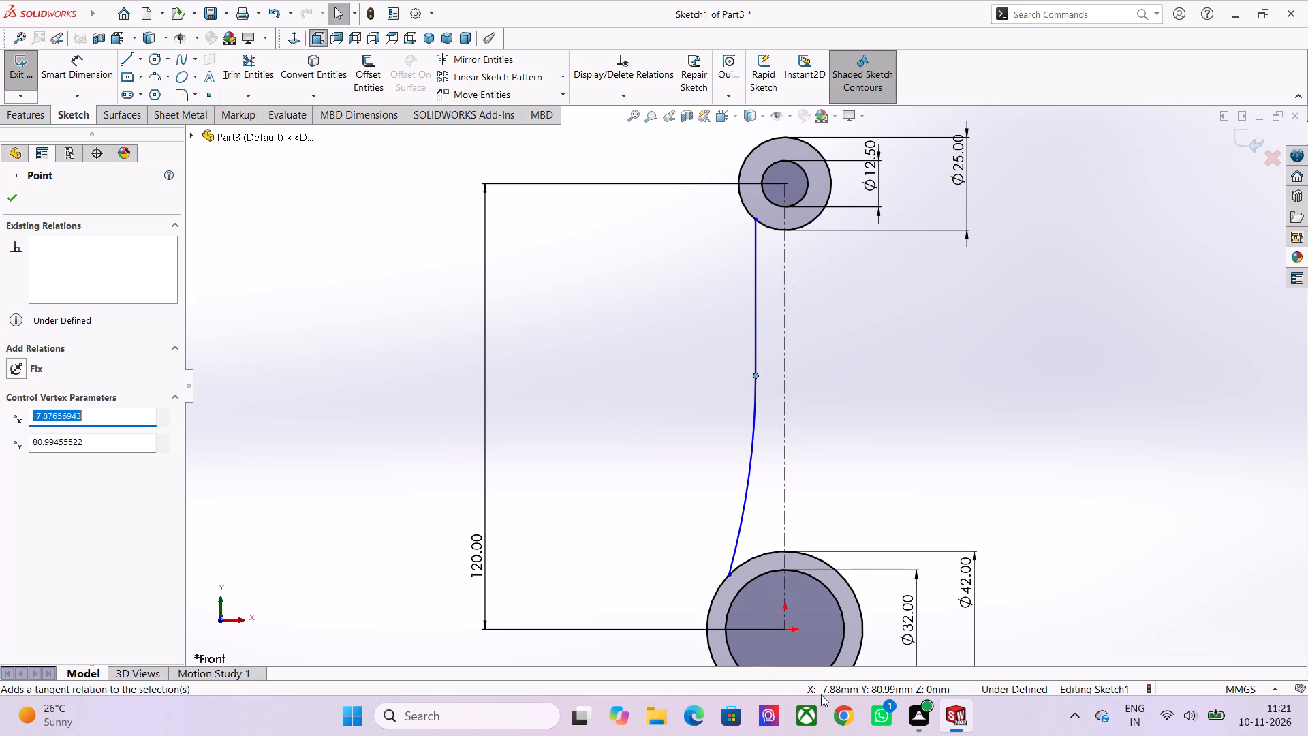
{"action": "key", "text": "Escape"}
{"action": "key", "text": "Escape"}
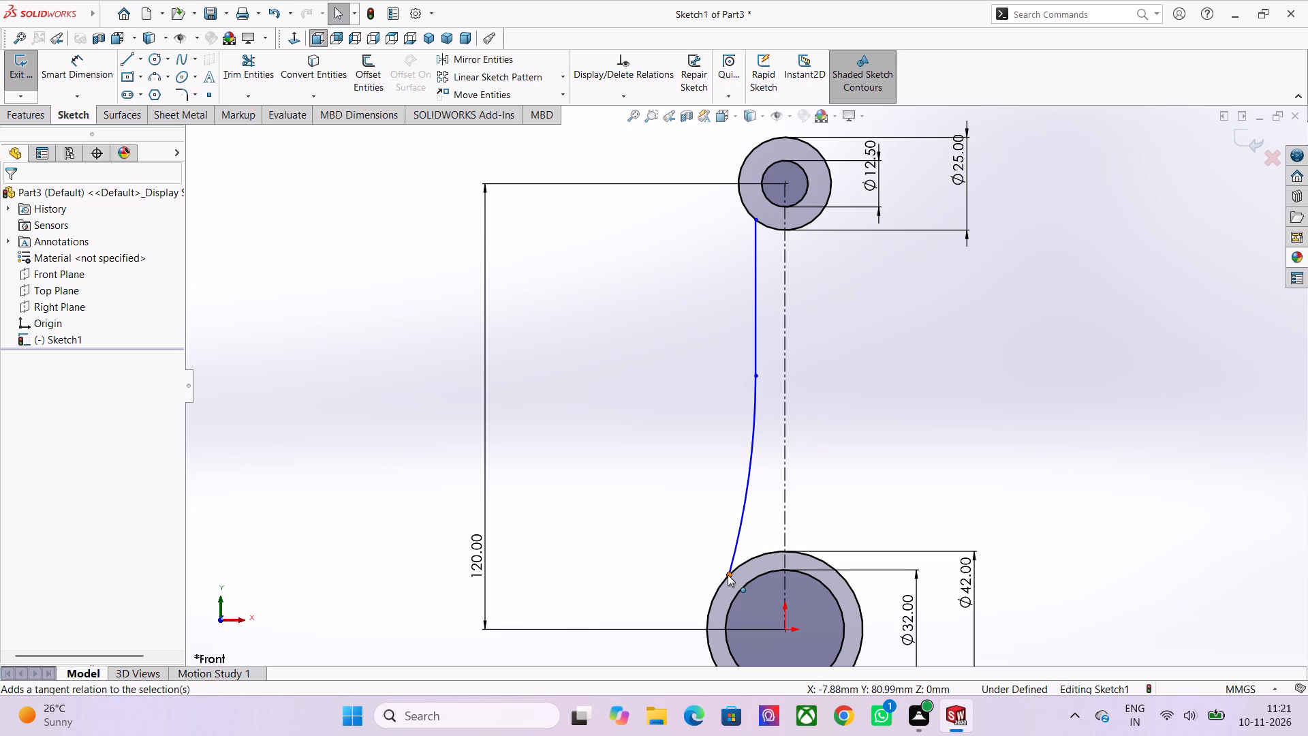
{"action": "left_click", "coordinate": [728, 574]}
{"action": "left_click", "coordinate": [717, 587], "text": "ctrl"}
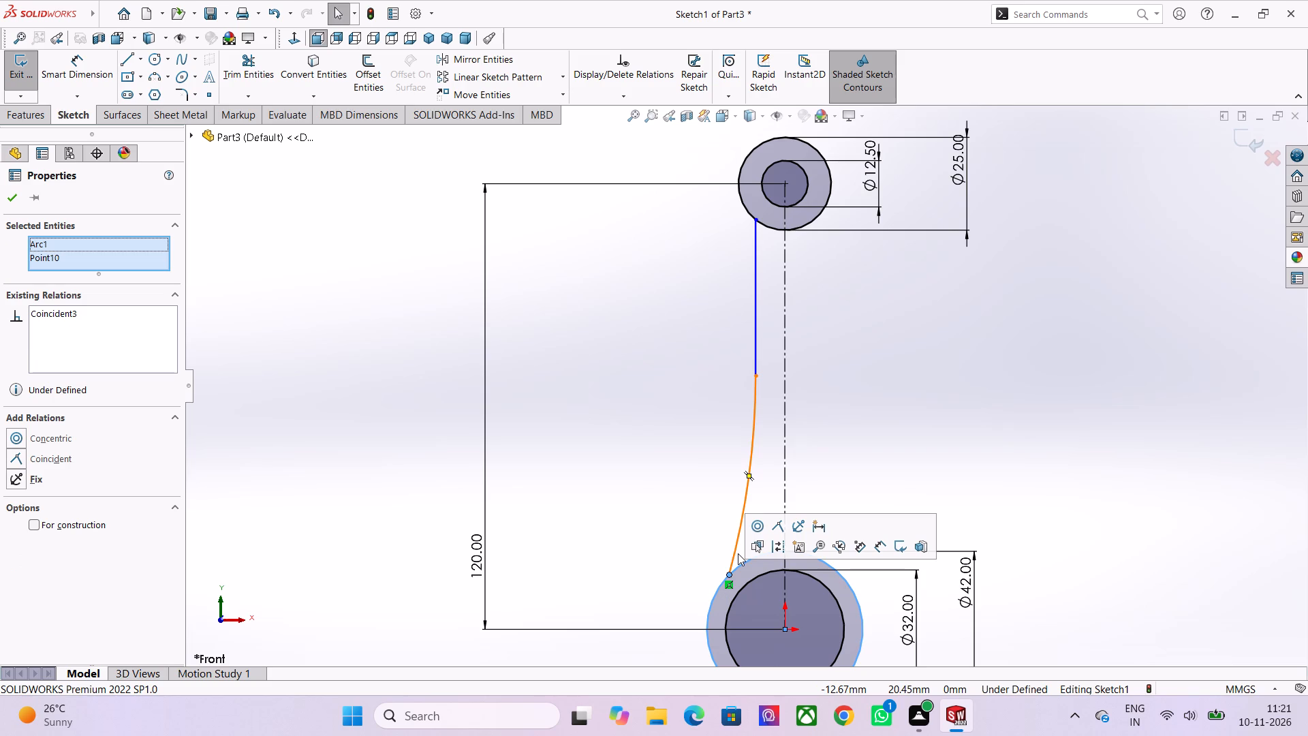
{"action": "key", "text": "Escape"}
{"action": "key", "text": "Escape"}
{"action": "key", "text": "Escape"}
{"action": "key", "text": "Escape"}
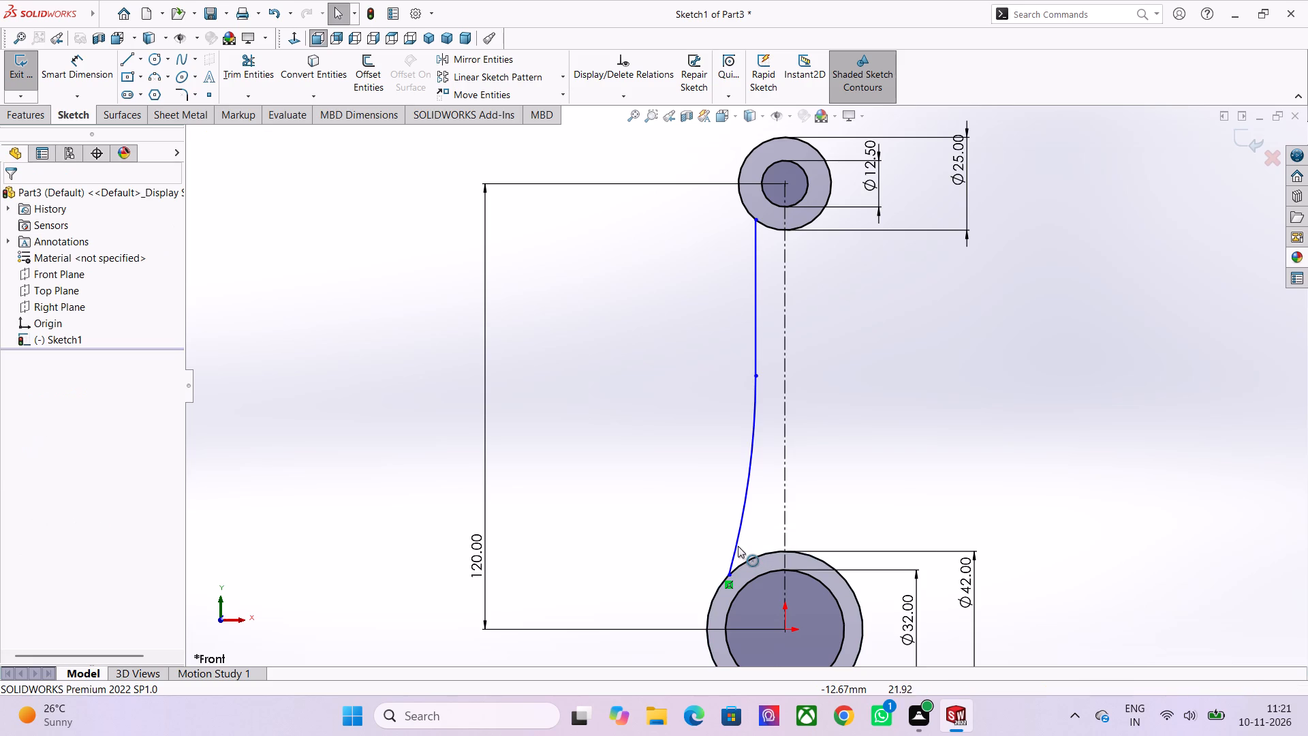
Add a tangent relation between the arc and the 42 mm circle.
{"action": "left_click", "coordinate": [738, 546], "text": "ctrl"}
{"action": "left_click", "coordinate": [740, 562], "text": "ctrl"}
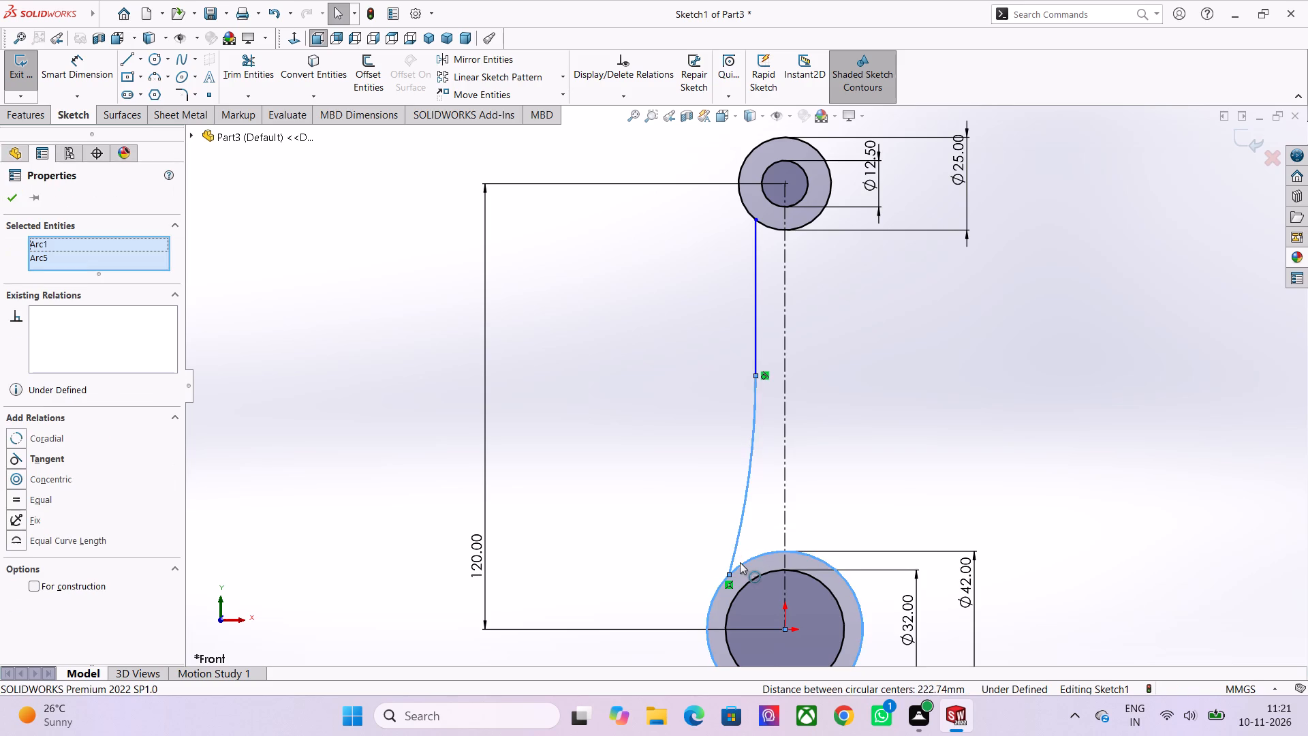
{"action": "left_click", "coordinate": [794, 503]}
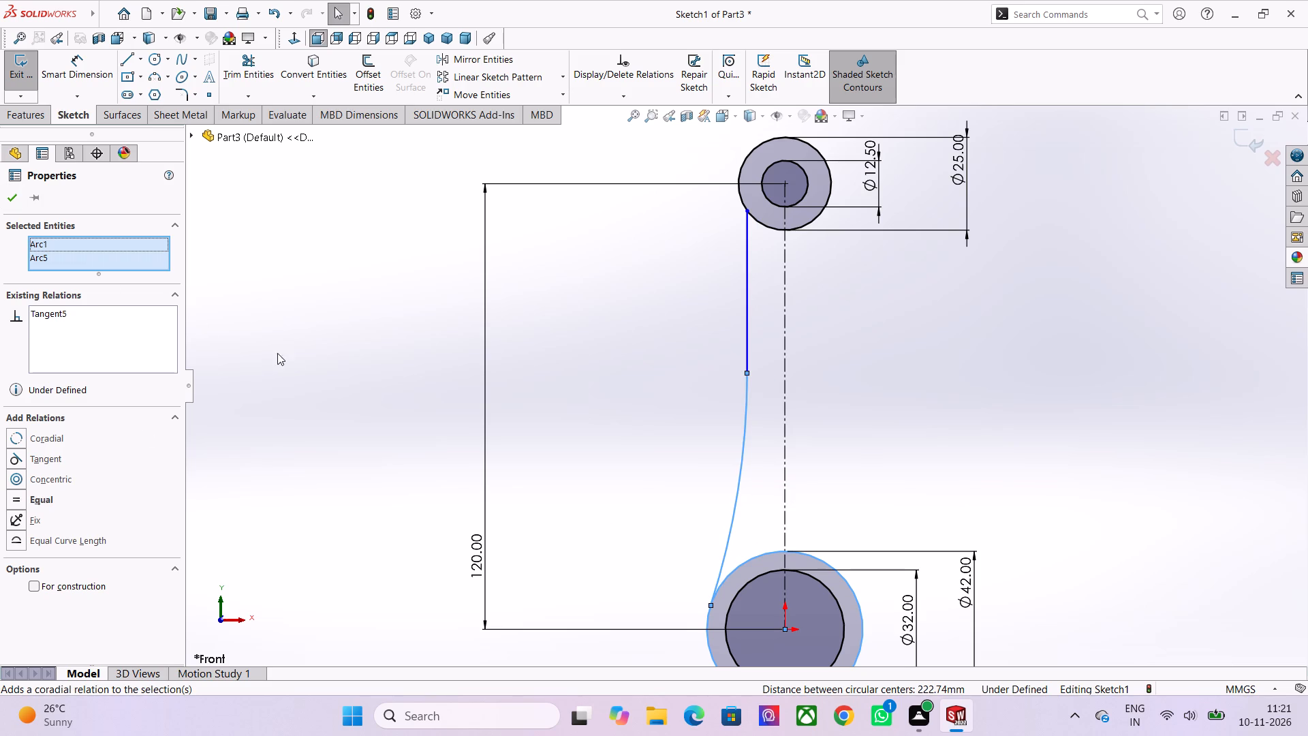
{"action": "key", "text": "Escape"}
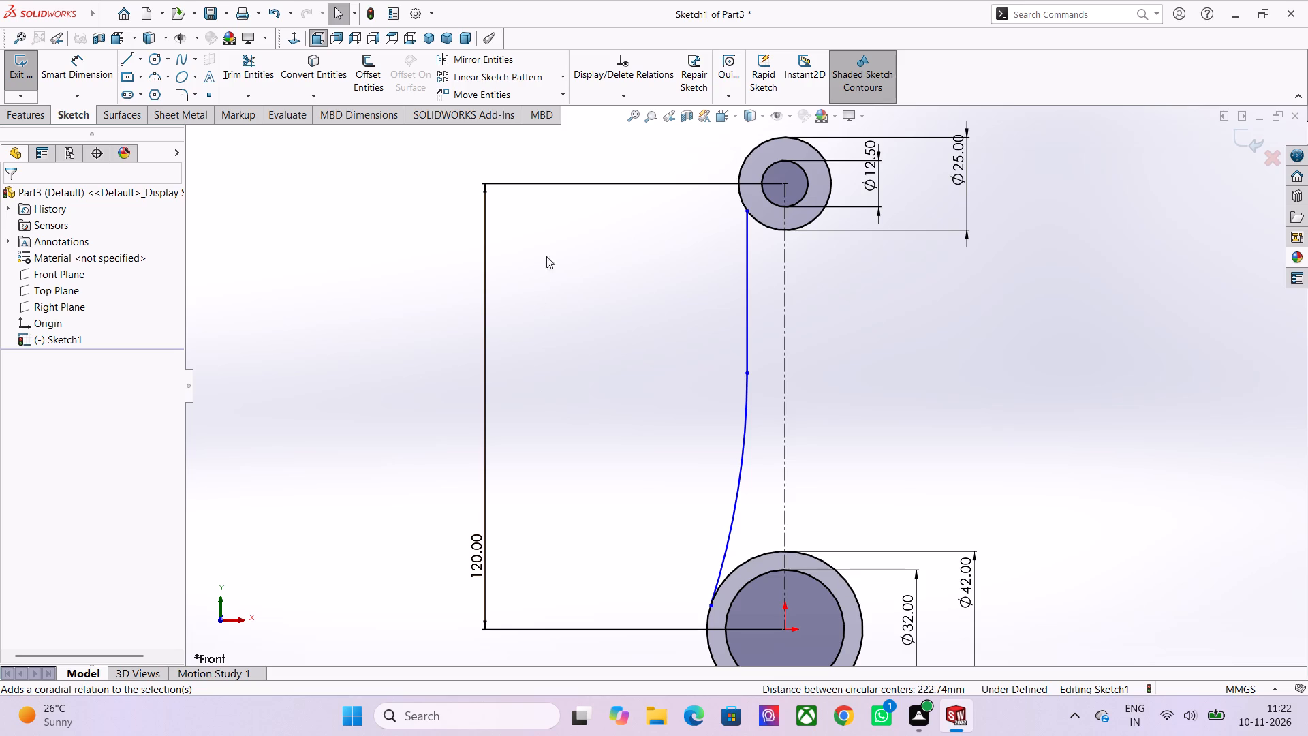
Mirror the vertical line and the arc about the vertical centerline, keeping the originals.
{"action": "left_click", "coordinate": [501, 60]}
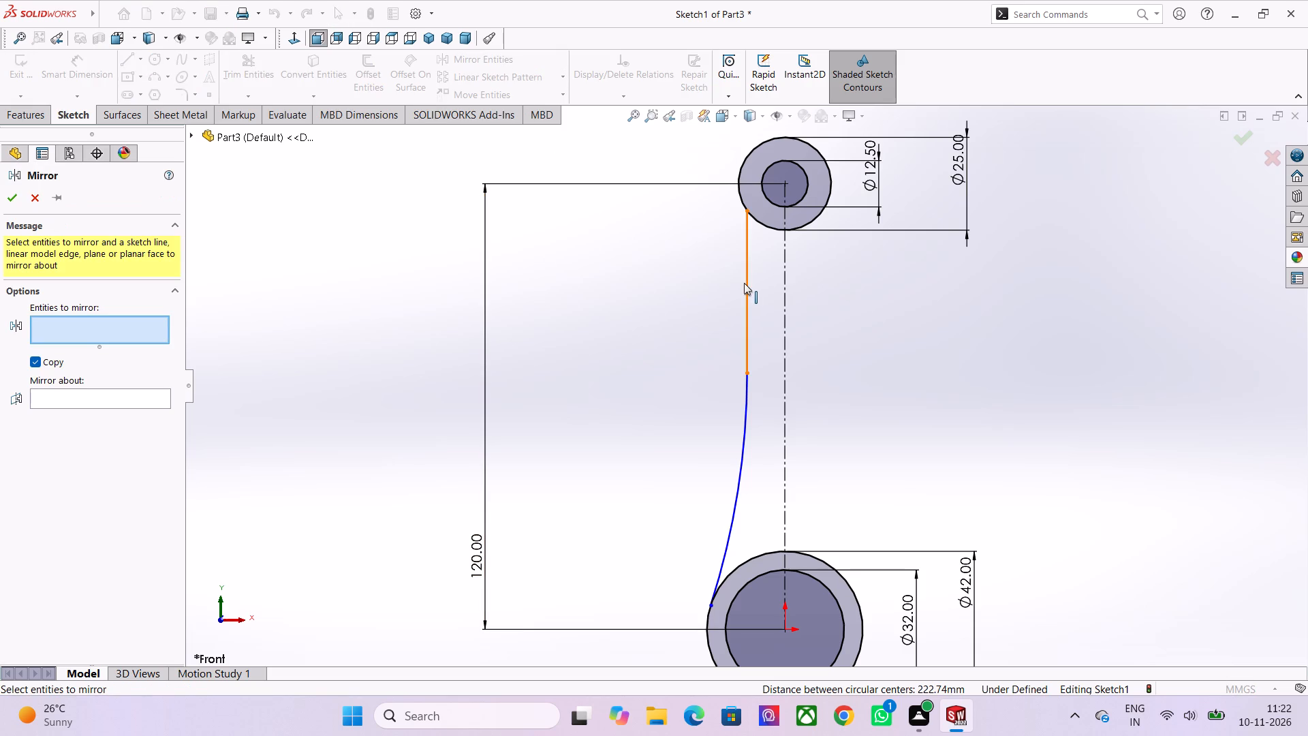
{"action": "left_click", "coordinate": [744, 283]}
{"action": "left_click", "coordinate": [744, 410]}
{"action": "left_click", "coordinate": [51, 408]}
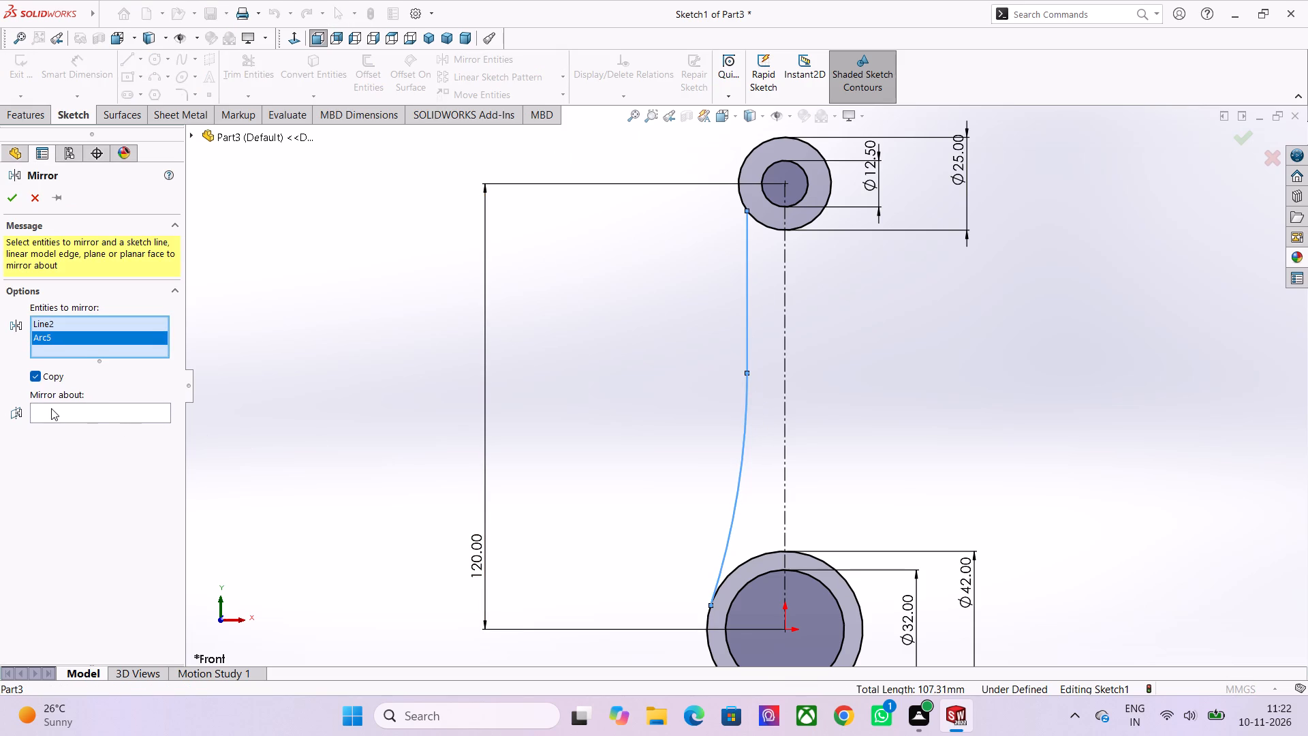
{"action": "left_click", "coordinate": [785, 339]}
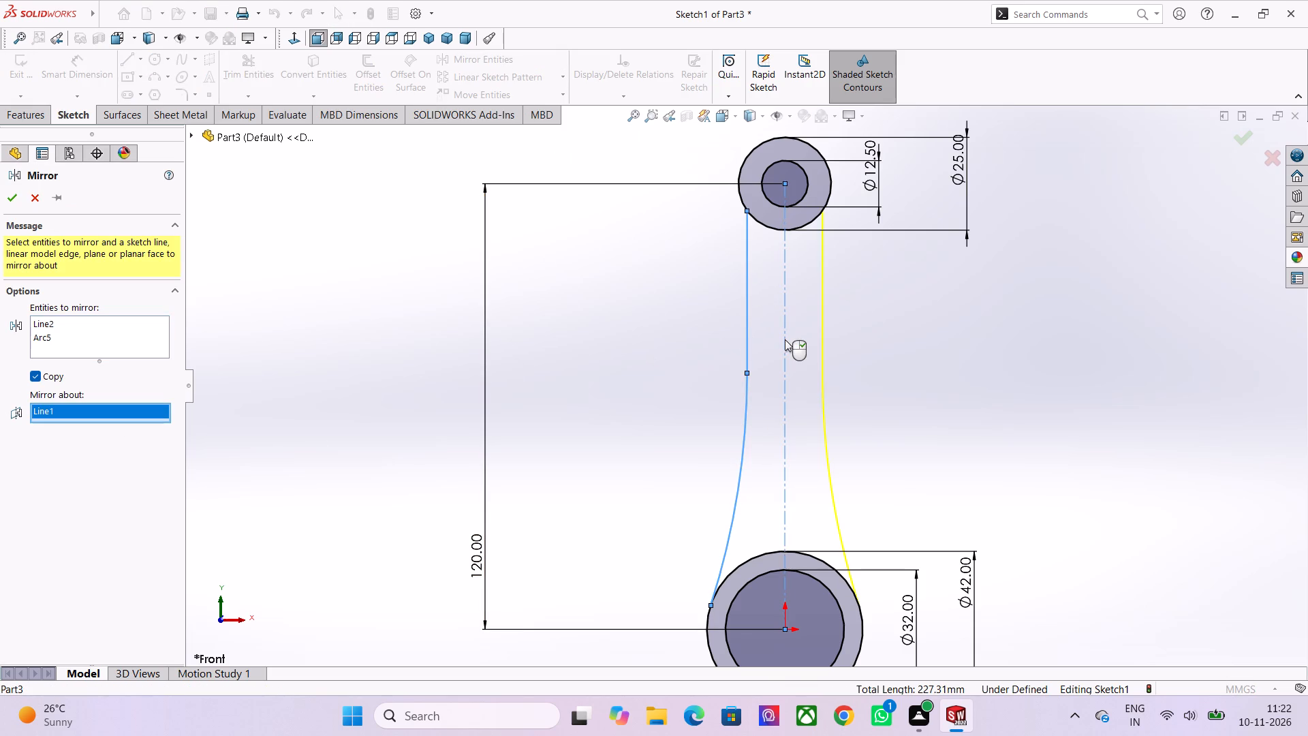
{"action": "left_click", "coordinate": [7, 198]}
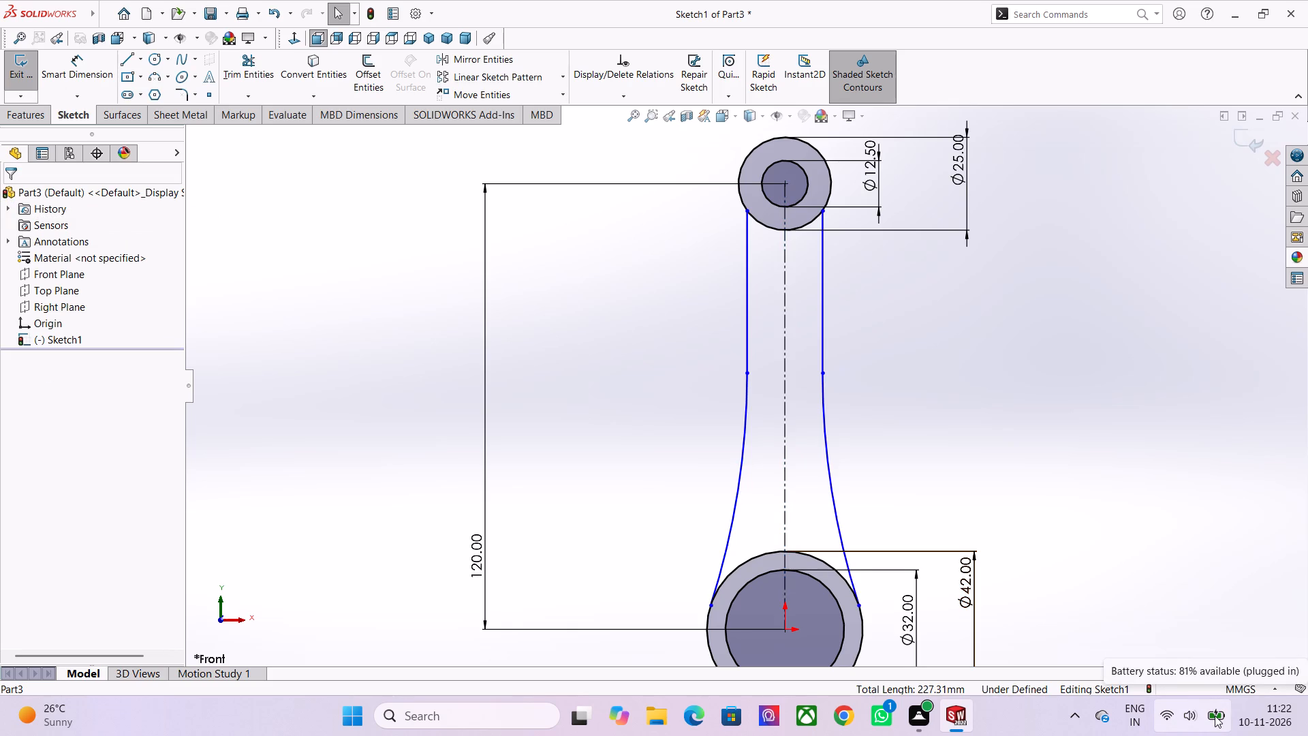
Dimension the distance between the left vertical line and the centerline as 8 mm.
{"action": "left_click", "coordinate": [91, 71]}
{"action": "left_click", "coordinate": [747, 322]}
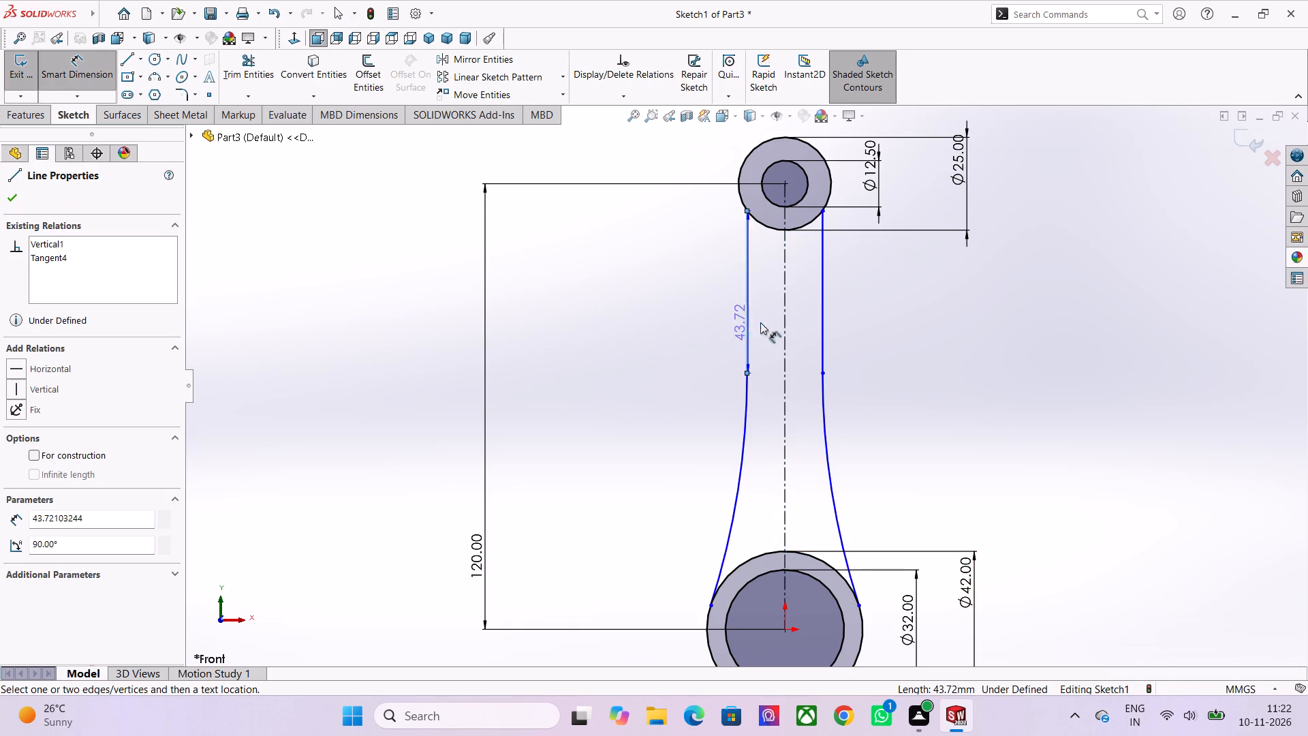
{"action": "left_click", "coordinate": [785, 321]}
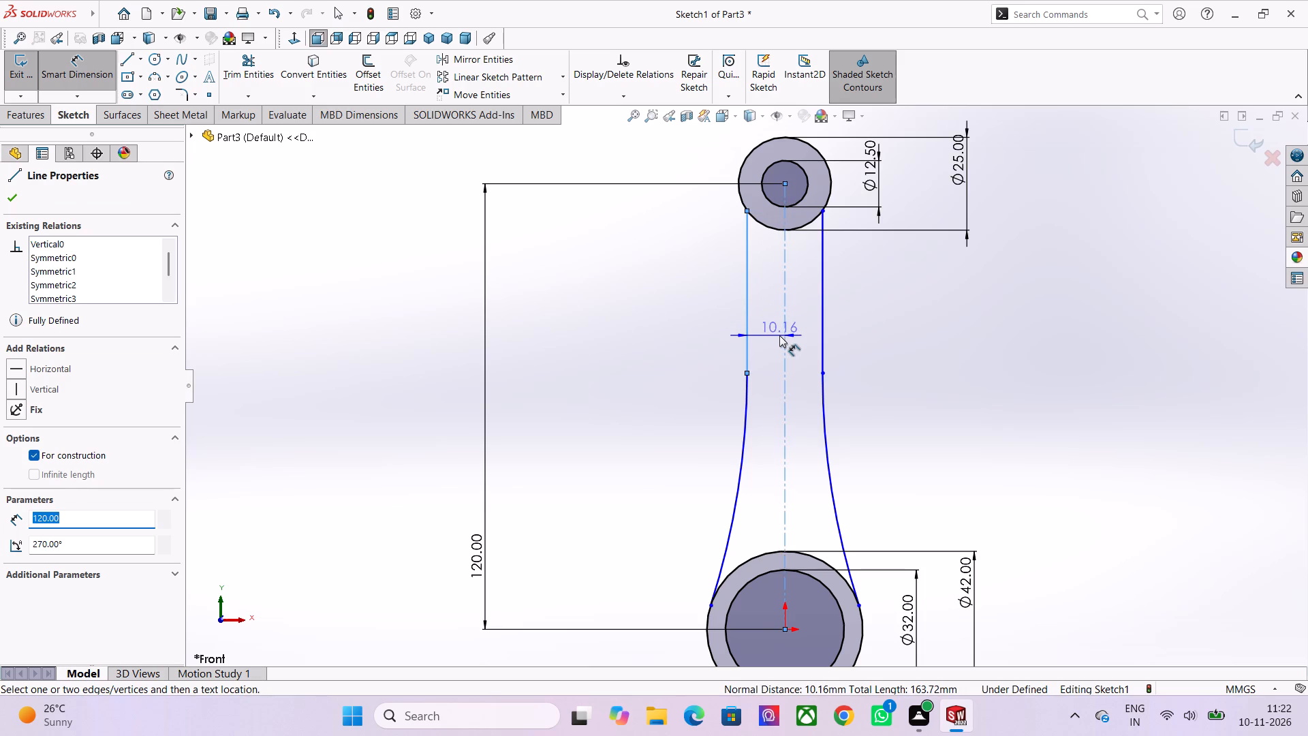
{"action": "left_click", "coordinate": [779, 335]}
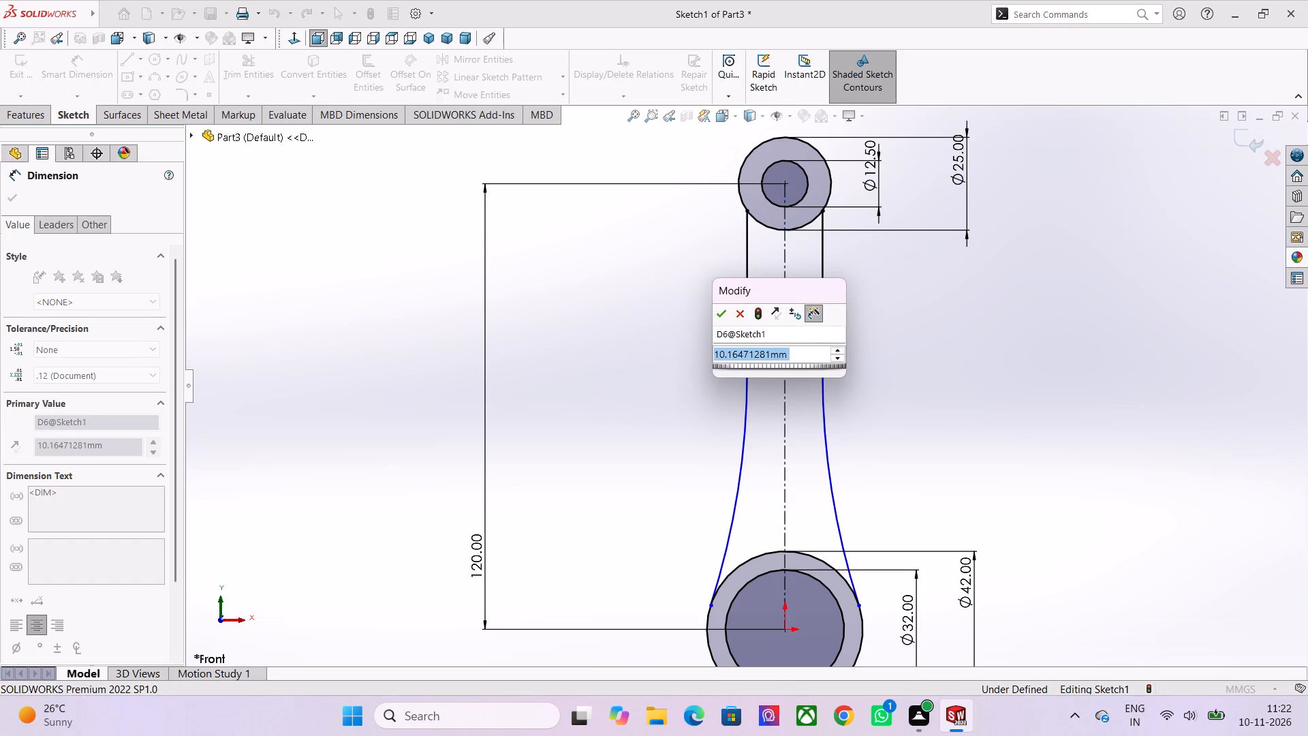
{"action": "key", "text": "8"}
{"action": "key", "text": "Return"}
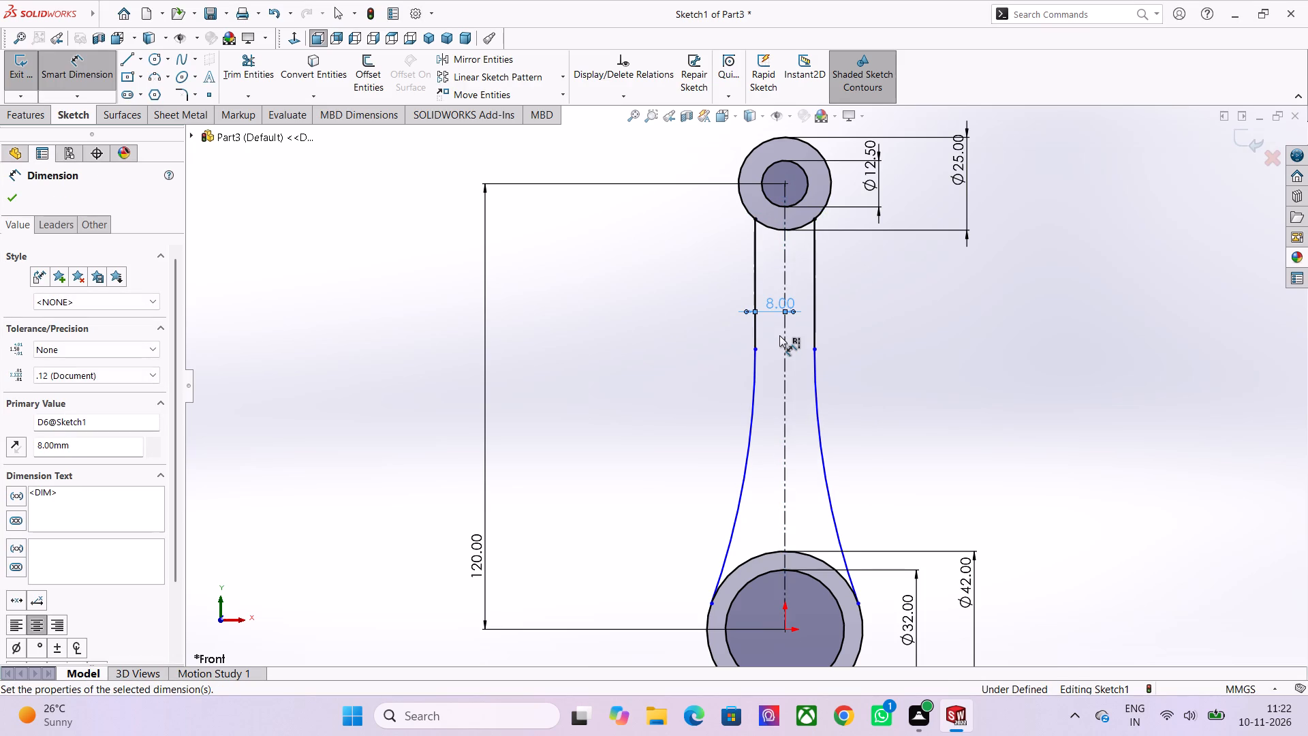
Dimension the left vertical line's length as 35 mm.
{"action": "left_click", "coordinate": [756, 267]}
{"action": "key", "text": "Escape"}
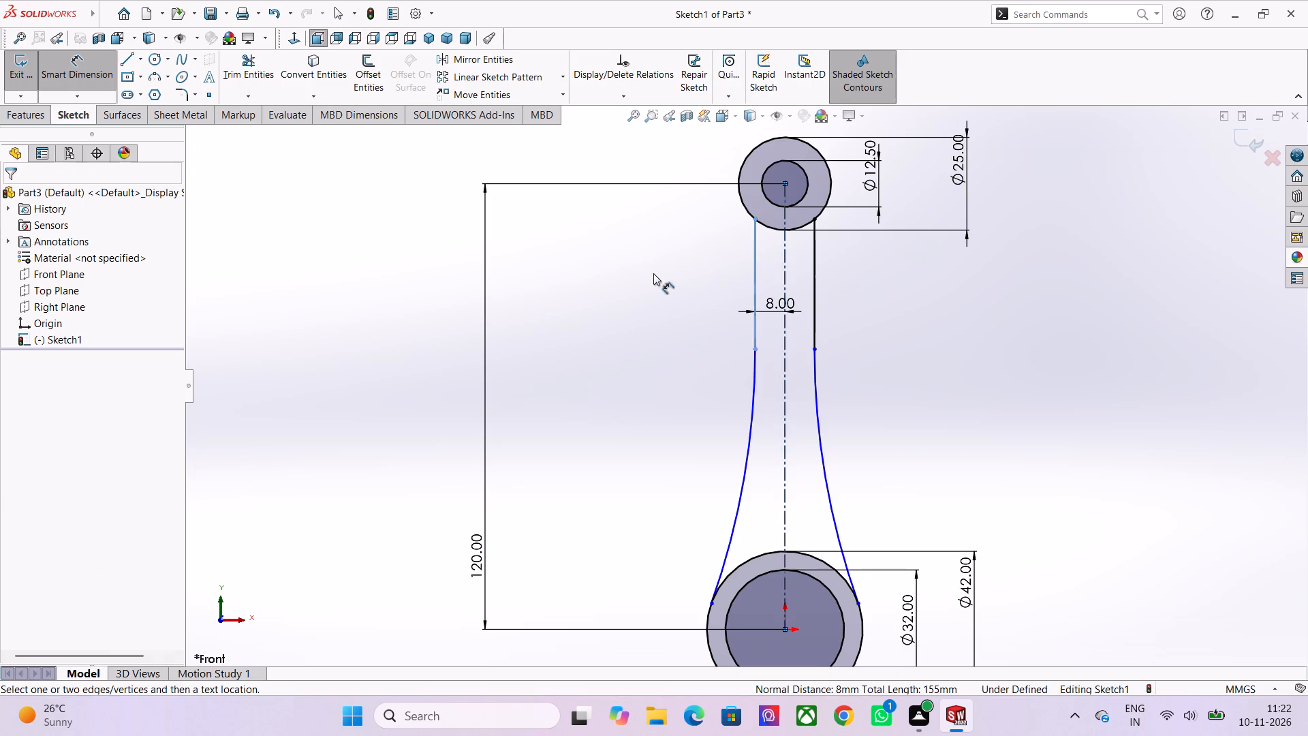
{"action": "left_click", "coordinate": [711, 273]}
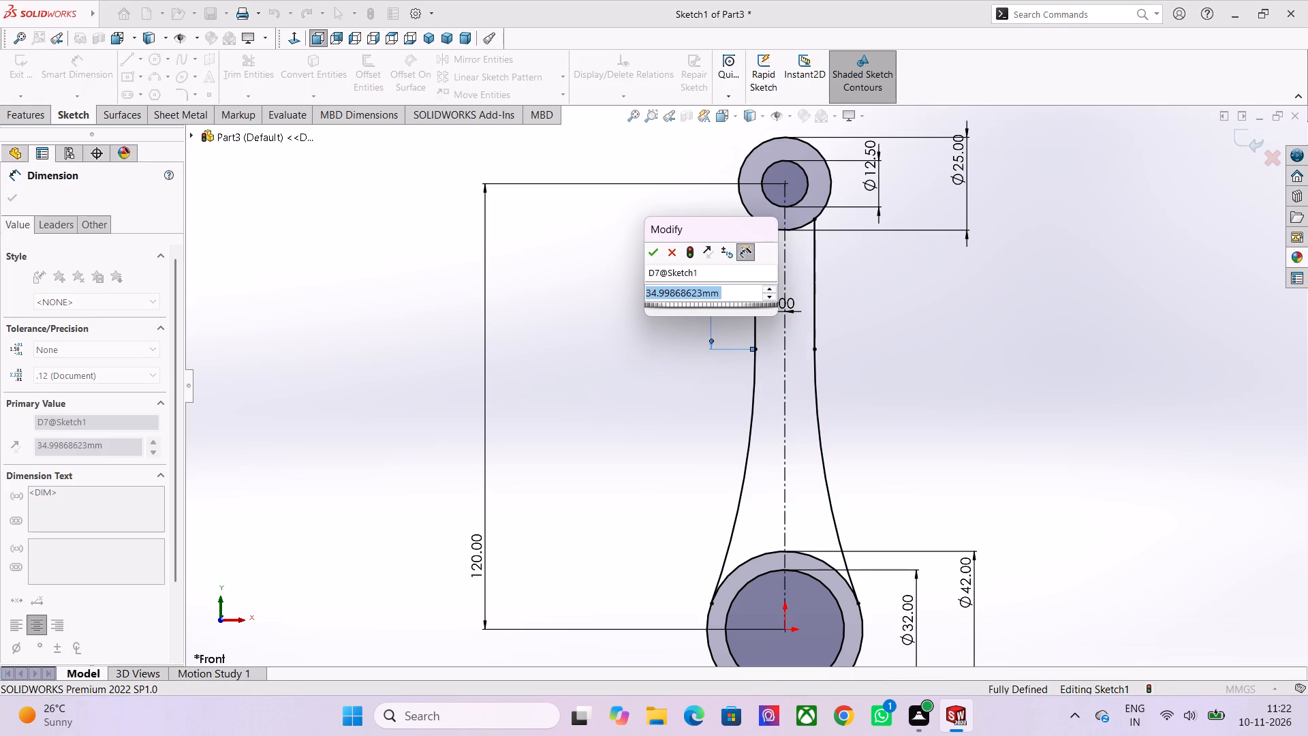
{"action": "type", "text": "35"}
{"action": "key", "text": "Return"}
{"action": "key", "text": "Escape"}
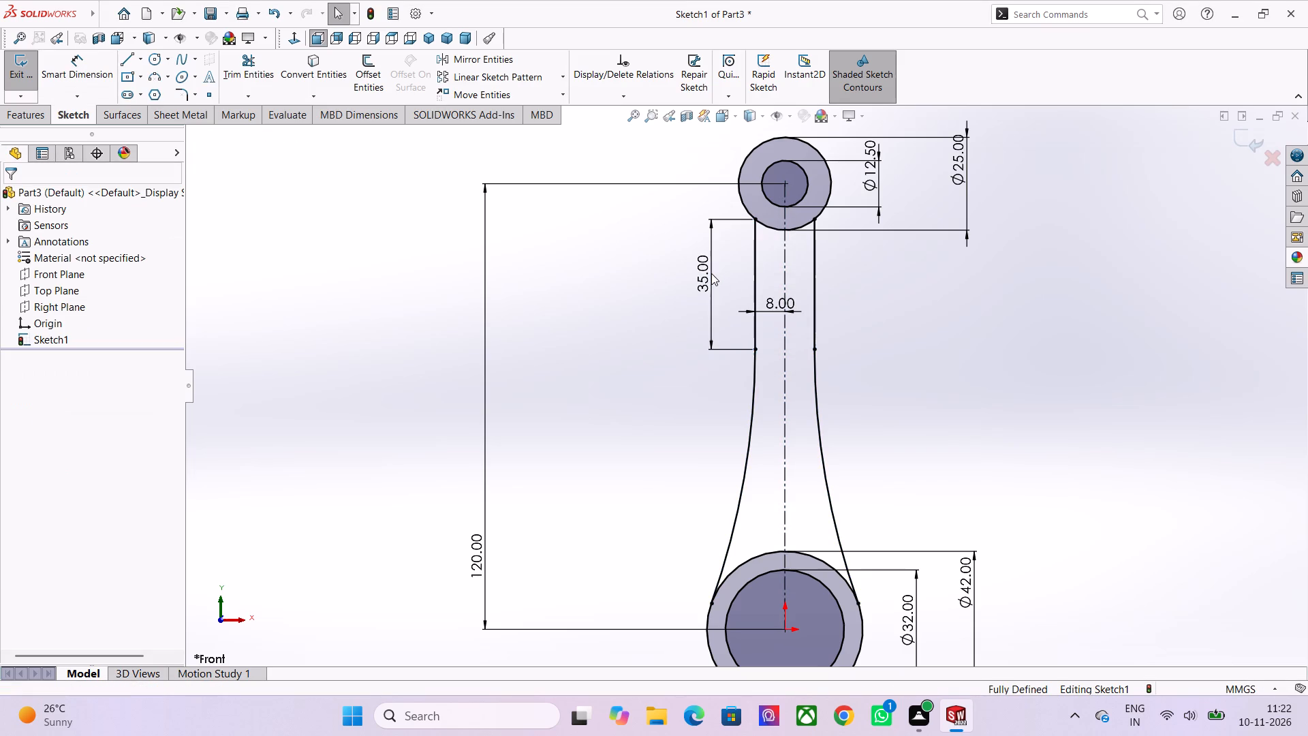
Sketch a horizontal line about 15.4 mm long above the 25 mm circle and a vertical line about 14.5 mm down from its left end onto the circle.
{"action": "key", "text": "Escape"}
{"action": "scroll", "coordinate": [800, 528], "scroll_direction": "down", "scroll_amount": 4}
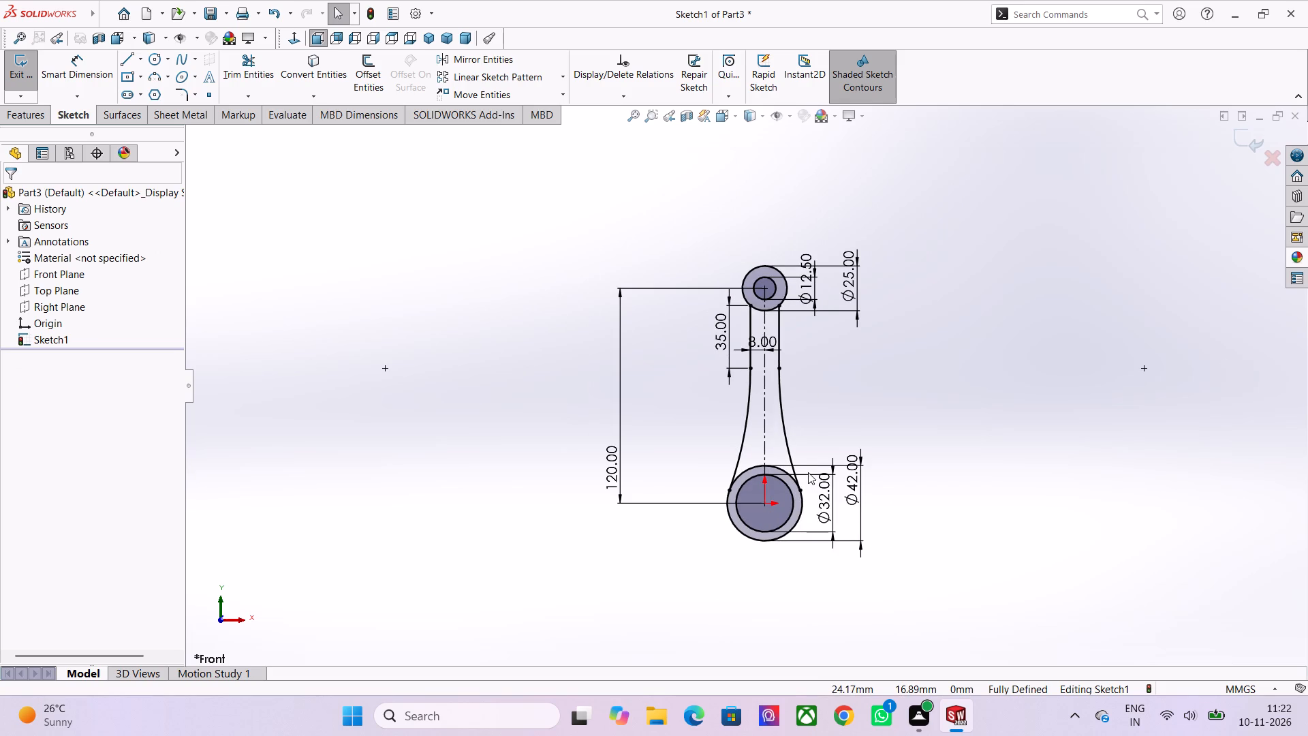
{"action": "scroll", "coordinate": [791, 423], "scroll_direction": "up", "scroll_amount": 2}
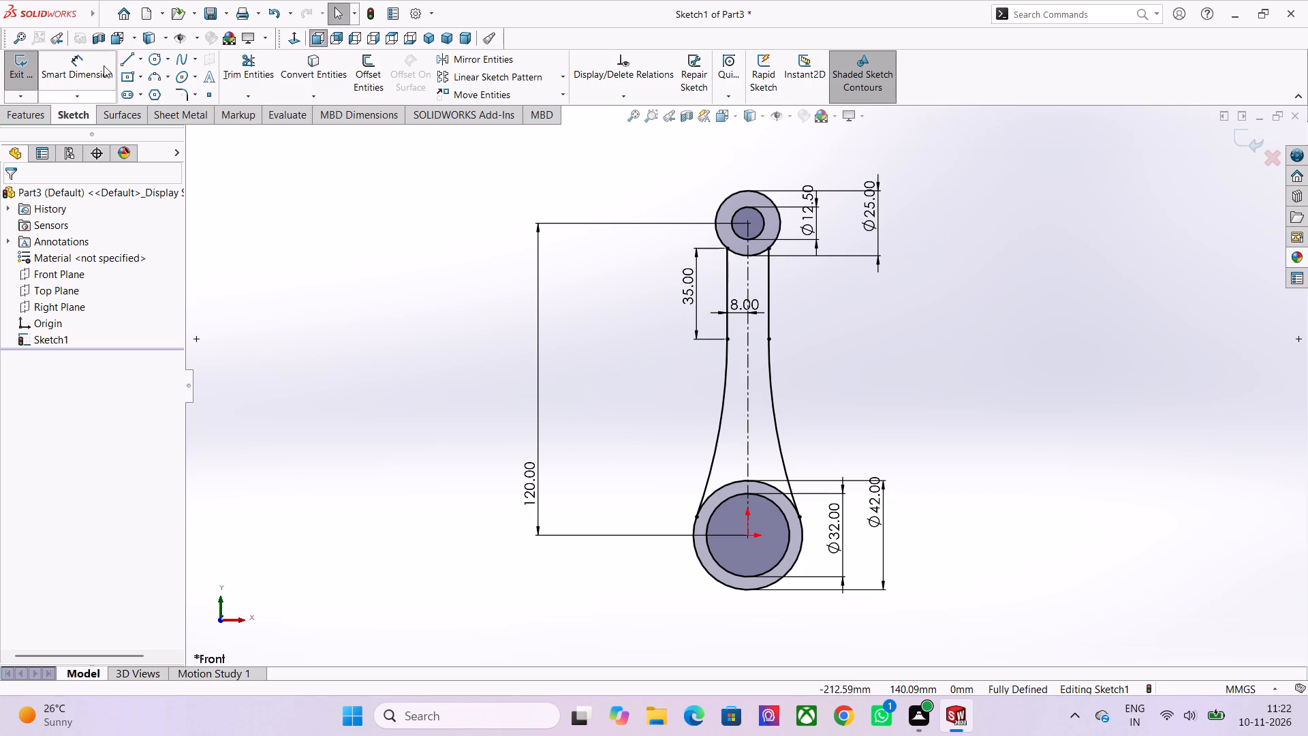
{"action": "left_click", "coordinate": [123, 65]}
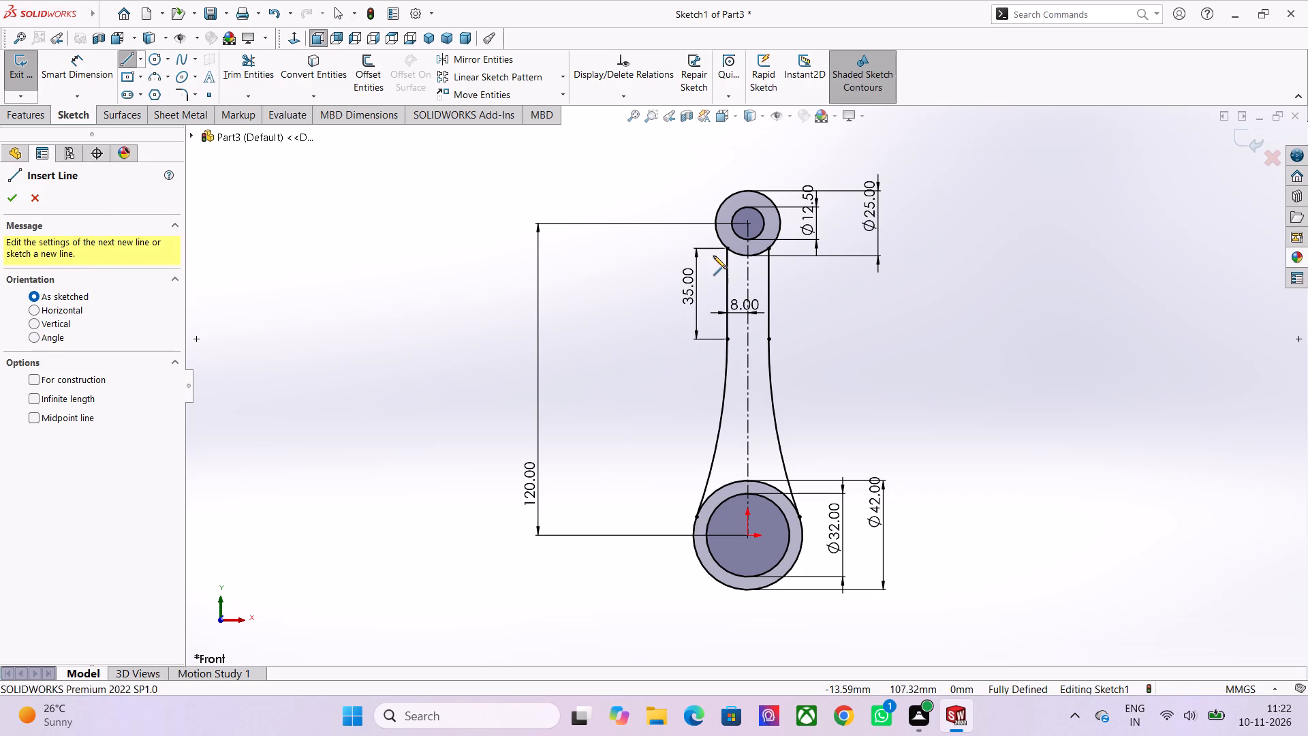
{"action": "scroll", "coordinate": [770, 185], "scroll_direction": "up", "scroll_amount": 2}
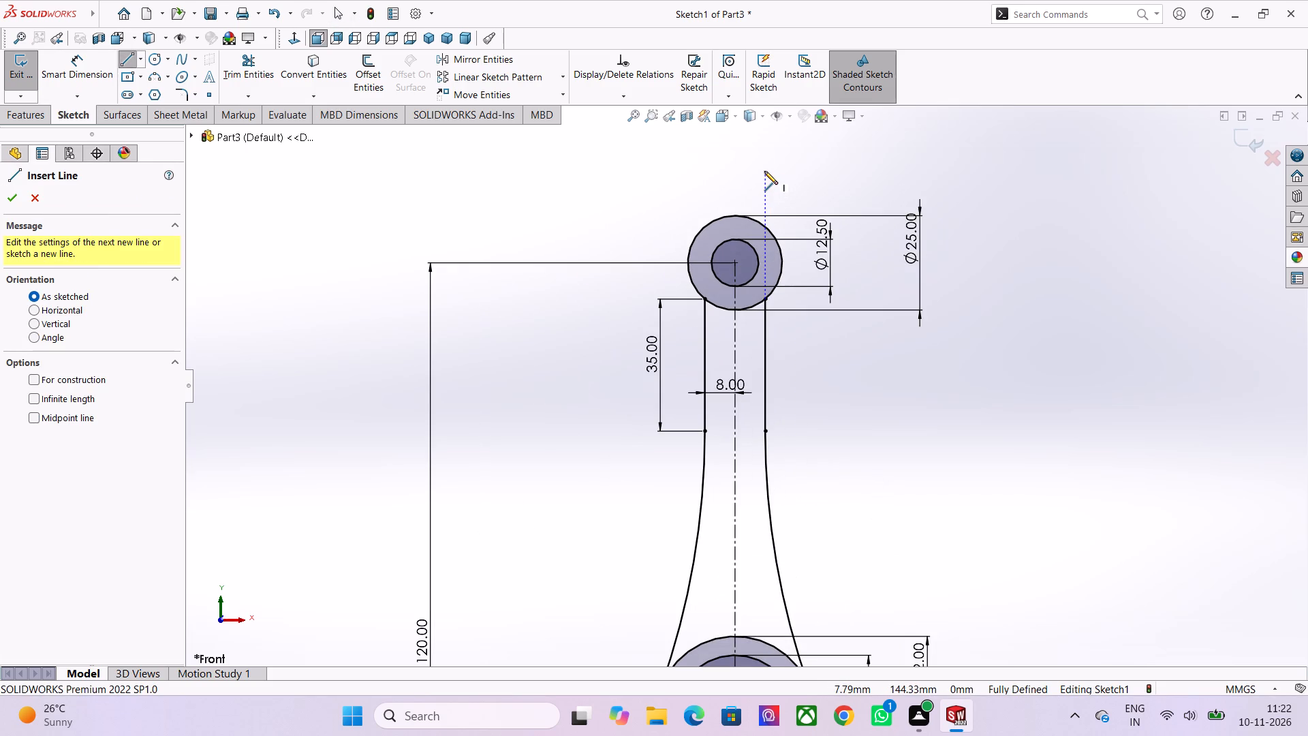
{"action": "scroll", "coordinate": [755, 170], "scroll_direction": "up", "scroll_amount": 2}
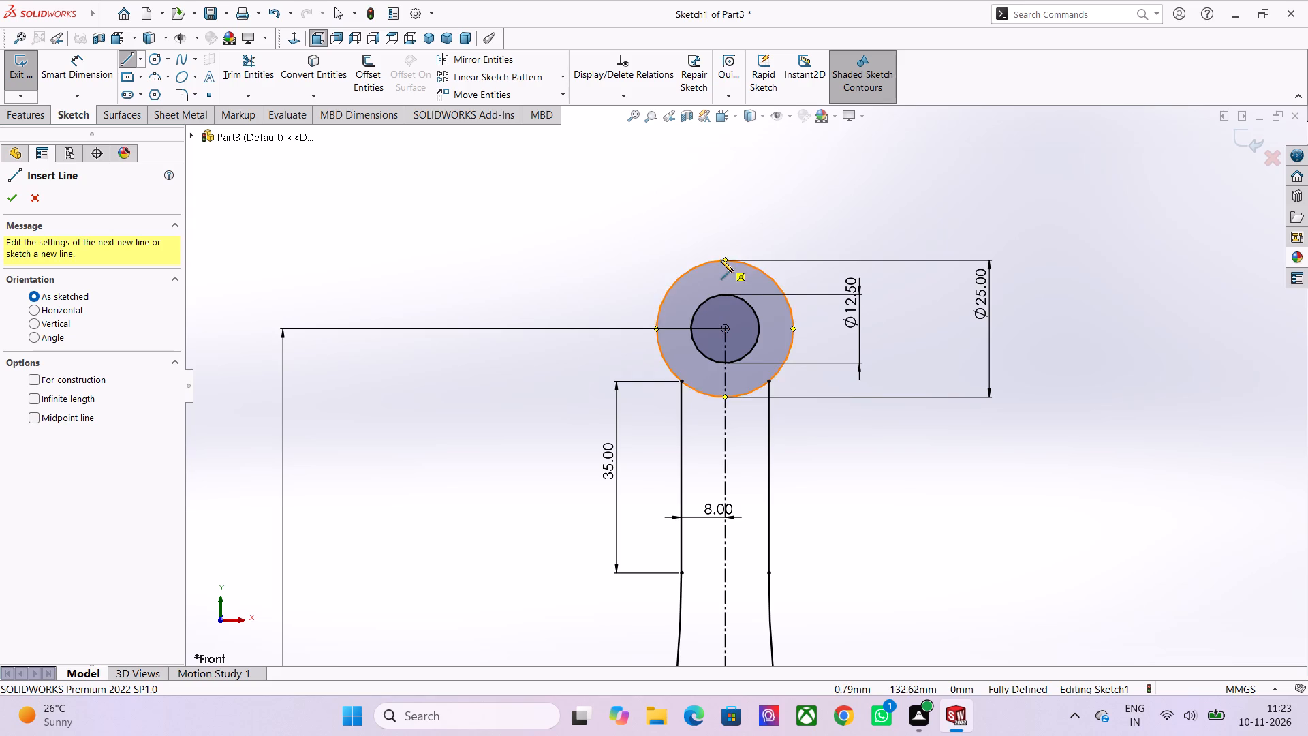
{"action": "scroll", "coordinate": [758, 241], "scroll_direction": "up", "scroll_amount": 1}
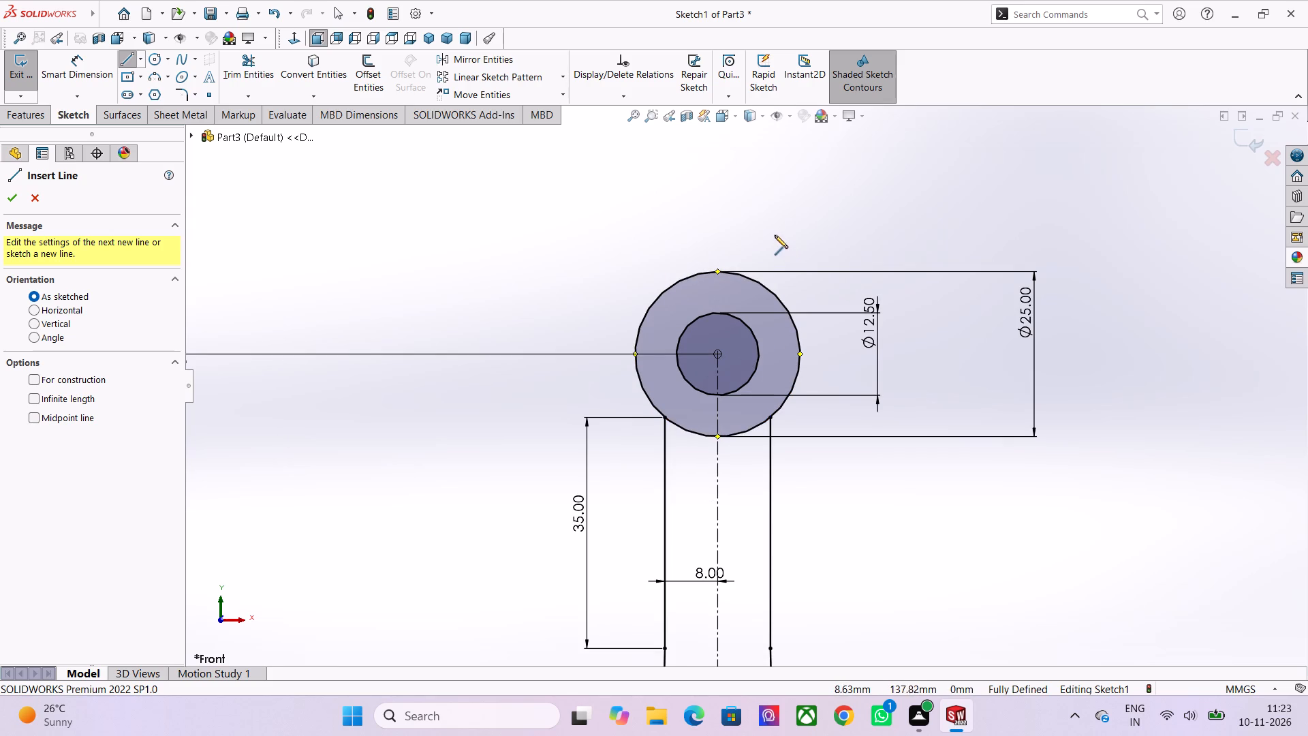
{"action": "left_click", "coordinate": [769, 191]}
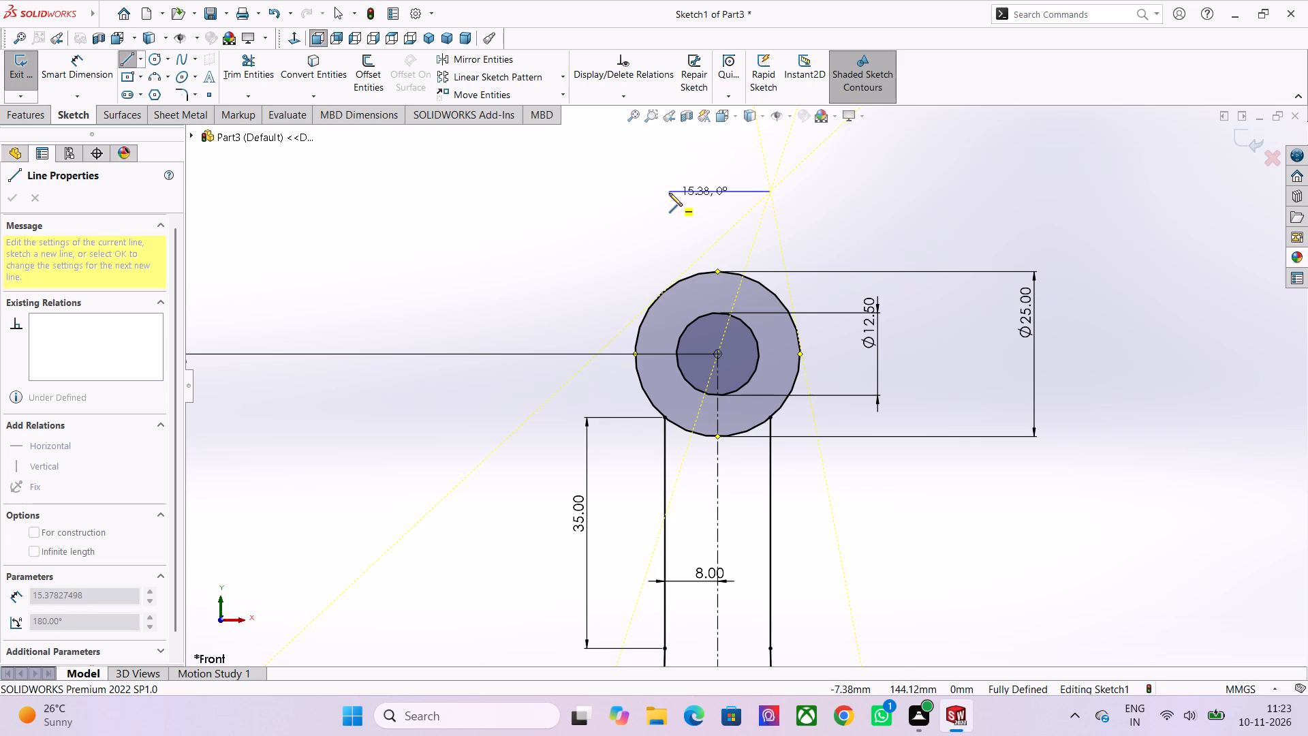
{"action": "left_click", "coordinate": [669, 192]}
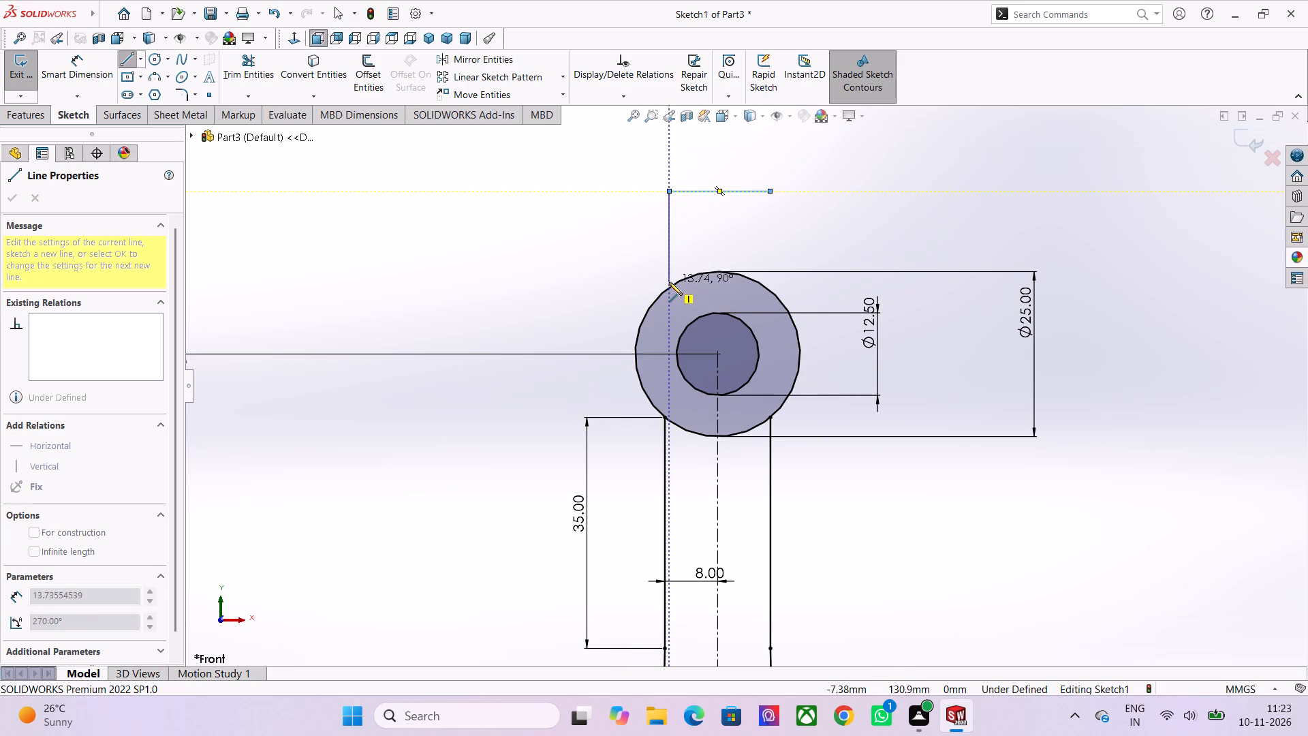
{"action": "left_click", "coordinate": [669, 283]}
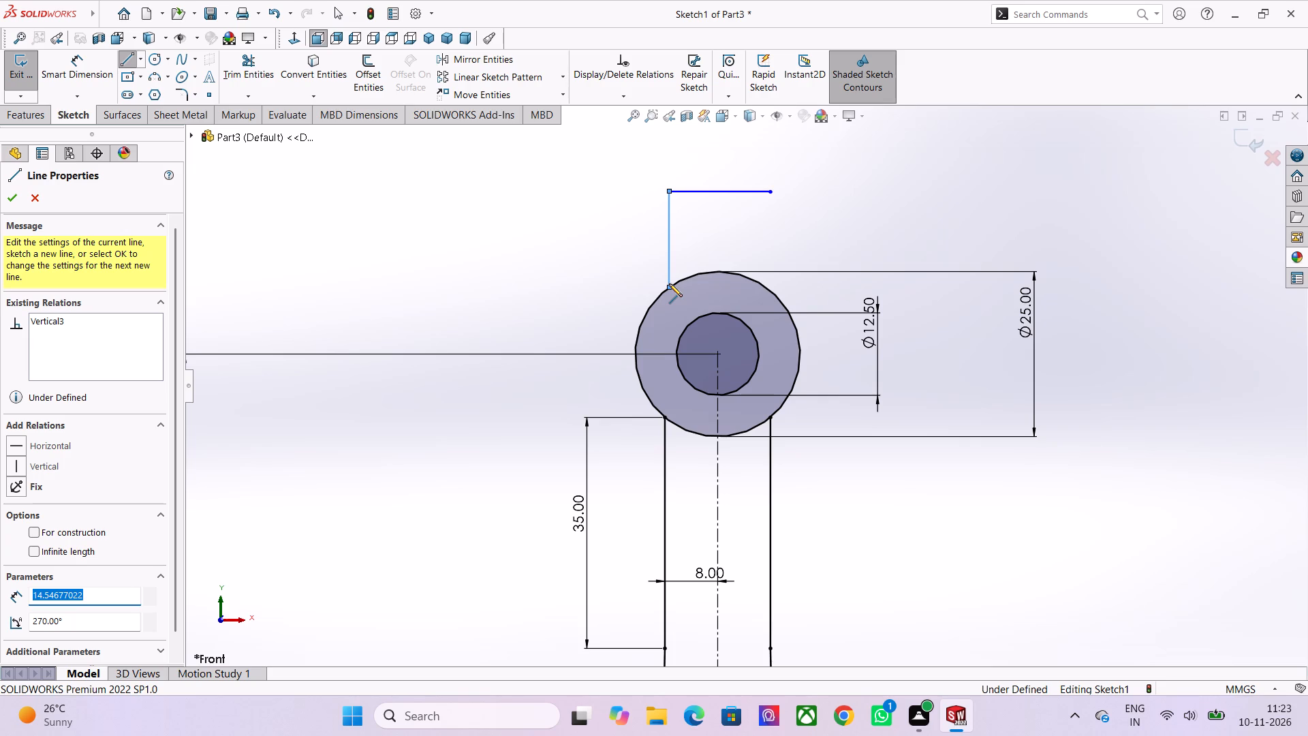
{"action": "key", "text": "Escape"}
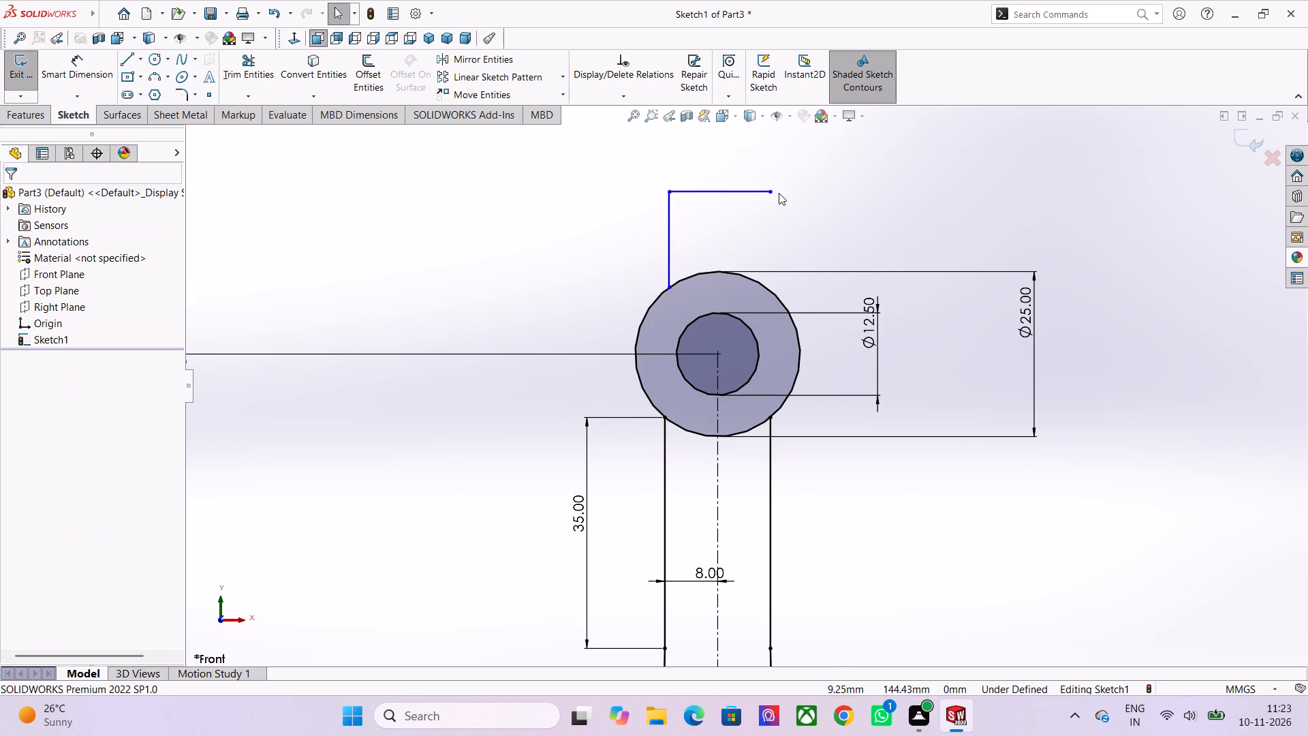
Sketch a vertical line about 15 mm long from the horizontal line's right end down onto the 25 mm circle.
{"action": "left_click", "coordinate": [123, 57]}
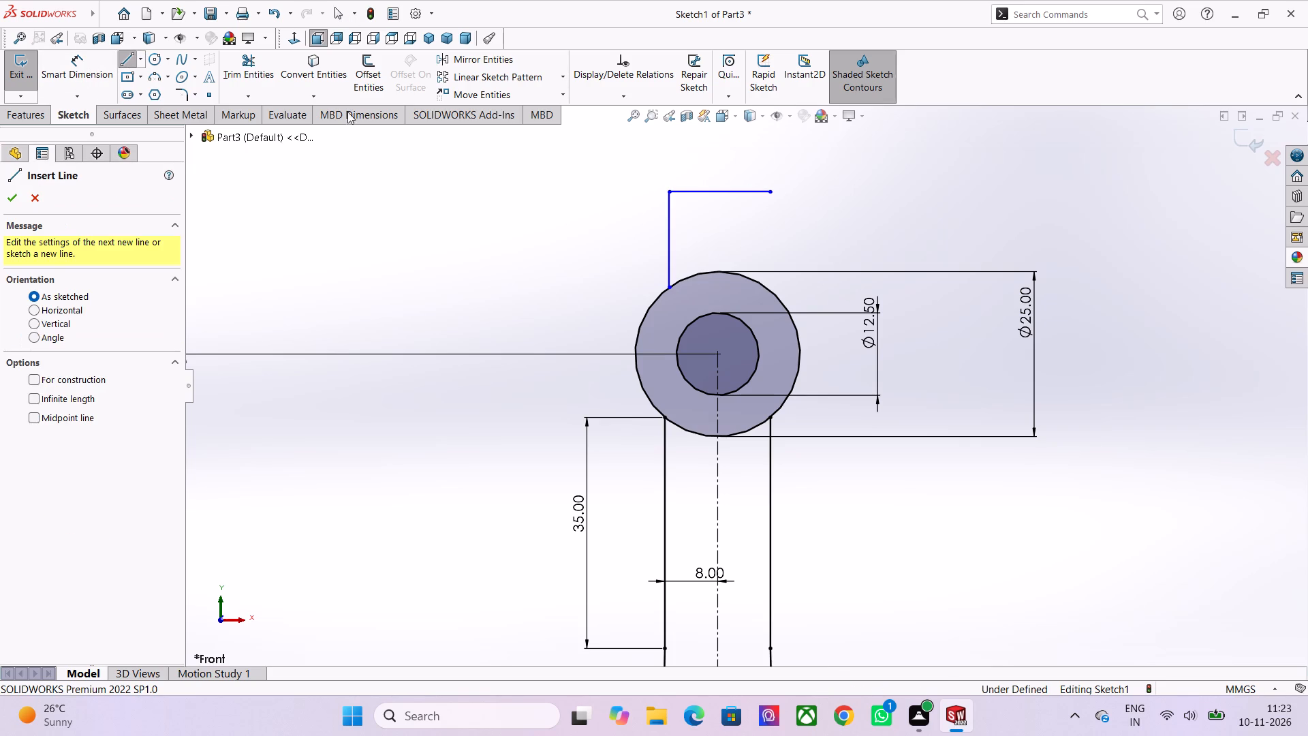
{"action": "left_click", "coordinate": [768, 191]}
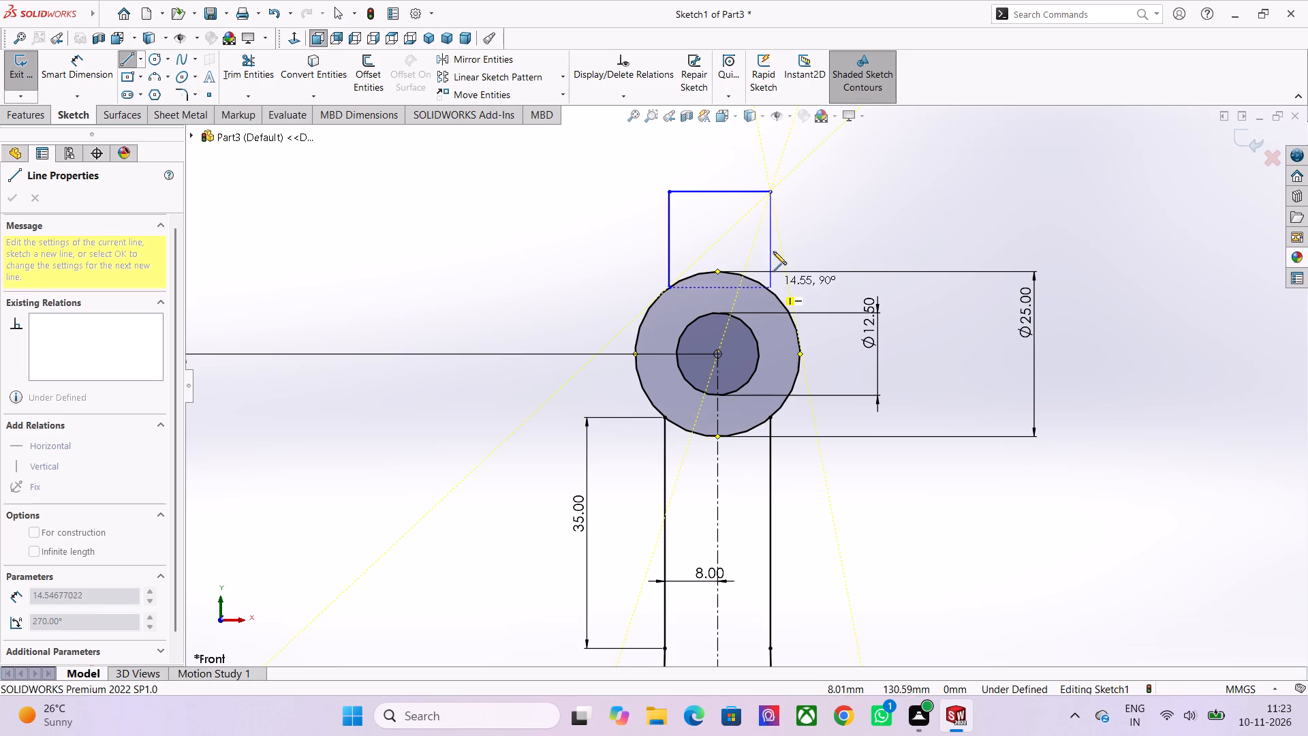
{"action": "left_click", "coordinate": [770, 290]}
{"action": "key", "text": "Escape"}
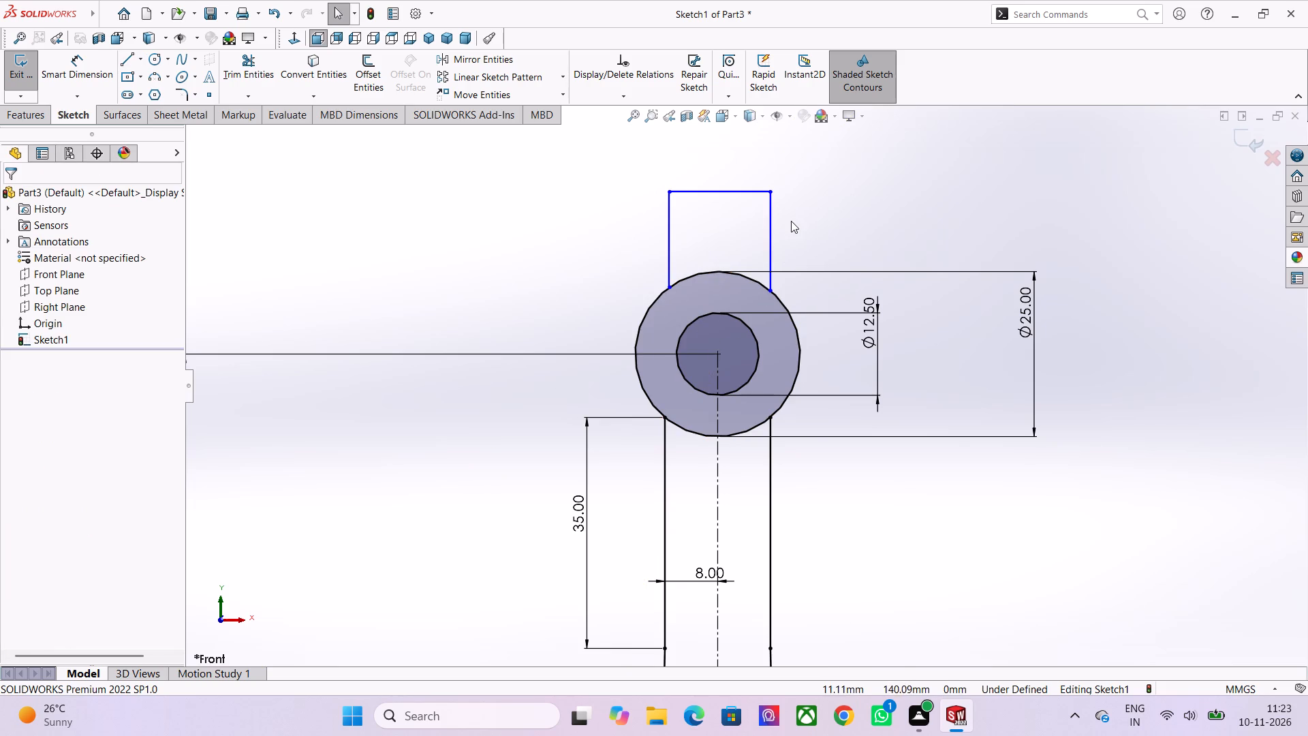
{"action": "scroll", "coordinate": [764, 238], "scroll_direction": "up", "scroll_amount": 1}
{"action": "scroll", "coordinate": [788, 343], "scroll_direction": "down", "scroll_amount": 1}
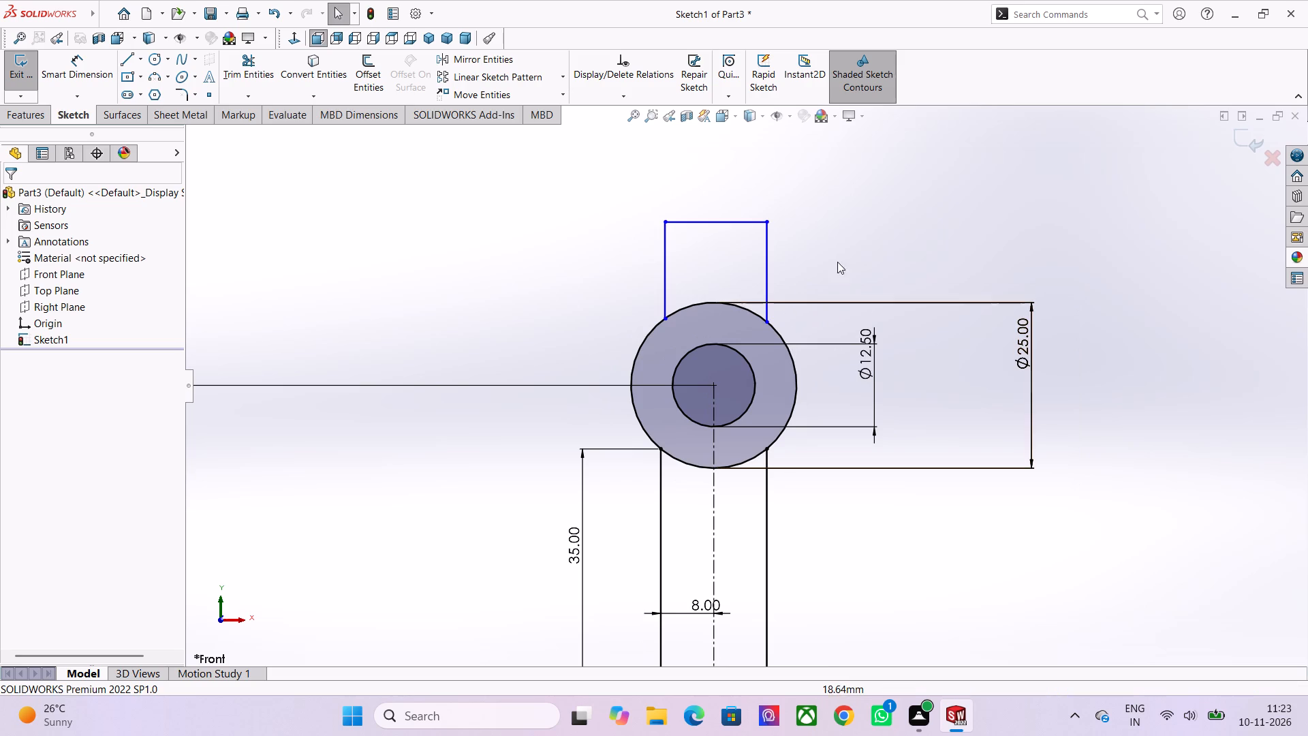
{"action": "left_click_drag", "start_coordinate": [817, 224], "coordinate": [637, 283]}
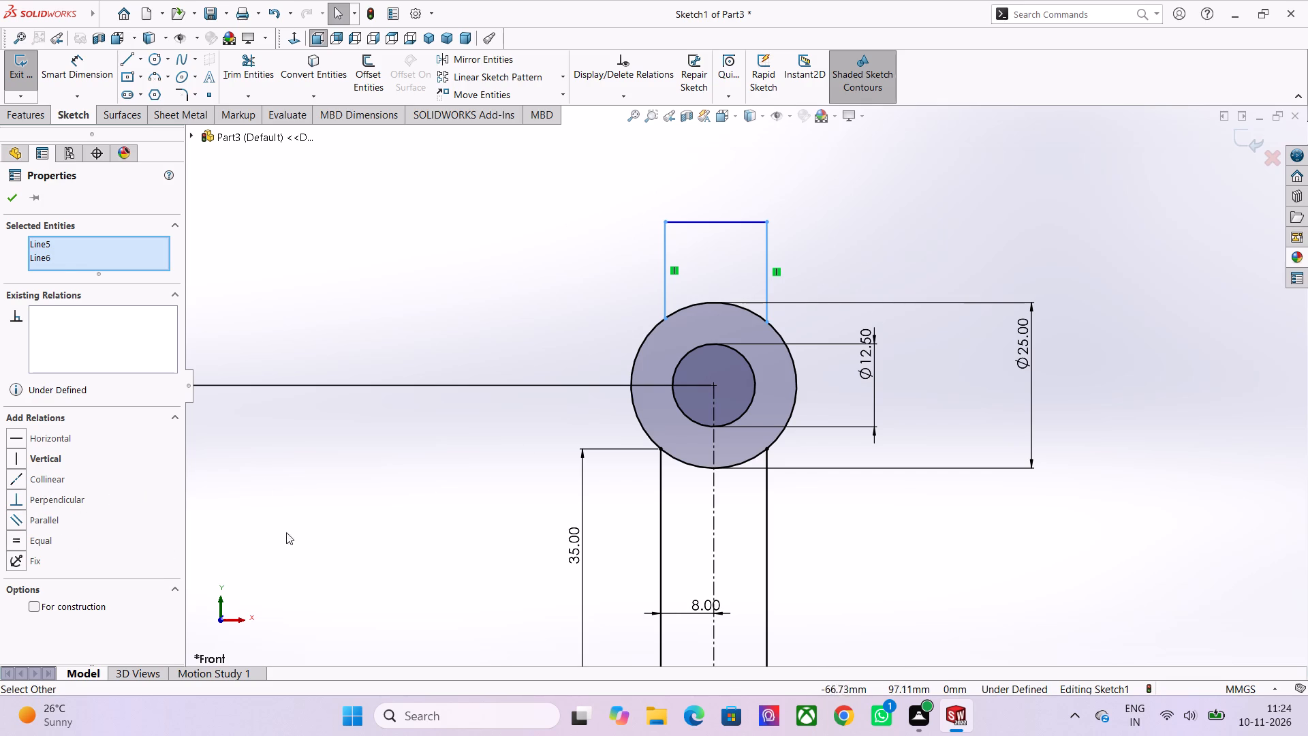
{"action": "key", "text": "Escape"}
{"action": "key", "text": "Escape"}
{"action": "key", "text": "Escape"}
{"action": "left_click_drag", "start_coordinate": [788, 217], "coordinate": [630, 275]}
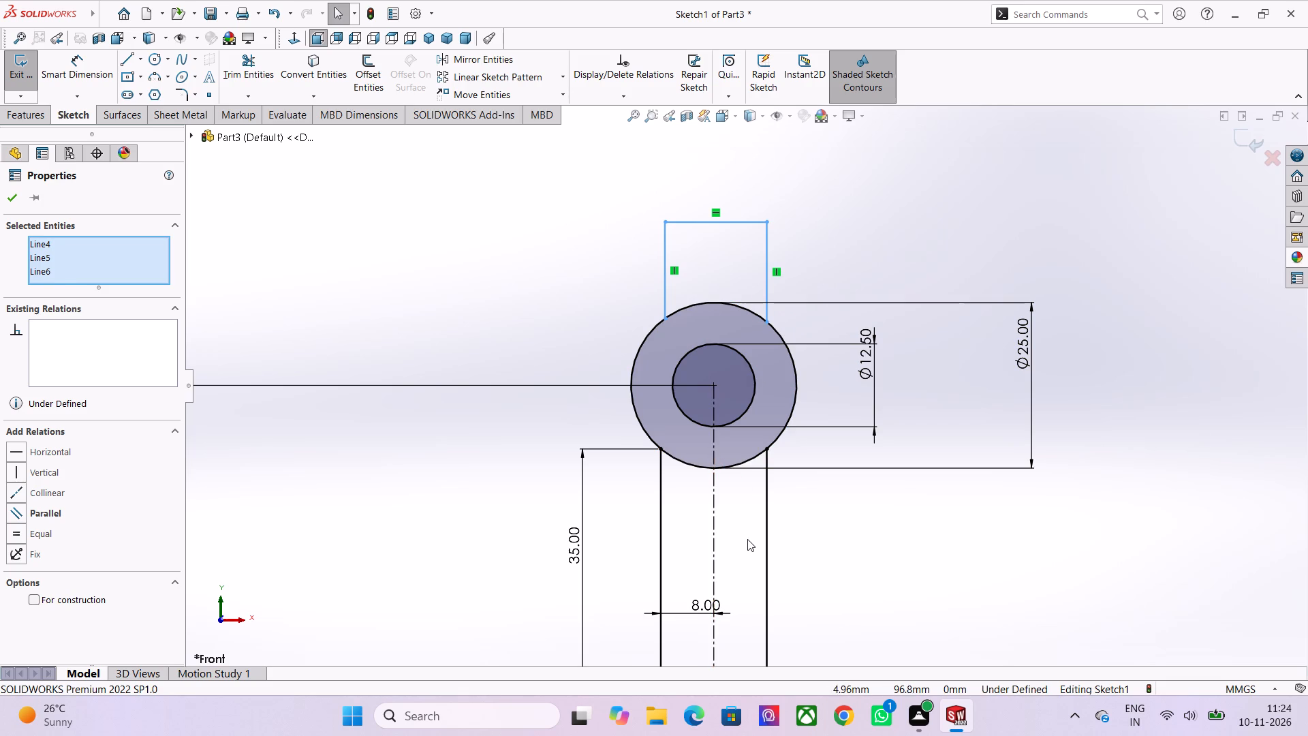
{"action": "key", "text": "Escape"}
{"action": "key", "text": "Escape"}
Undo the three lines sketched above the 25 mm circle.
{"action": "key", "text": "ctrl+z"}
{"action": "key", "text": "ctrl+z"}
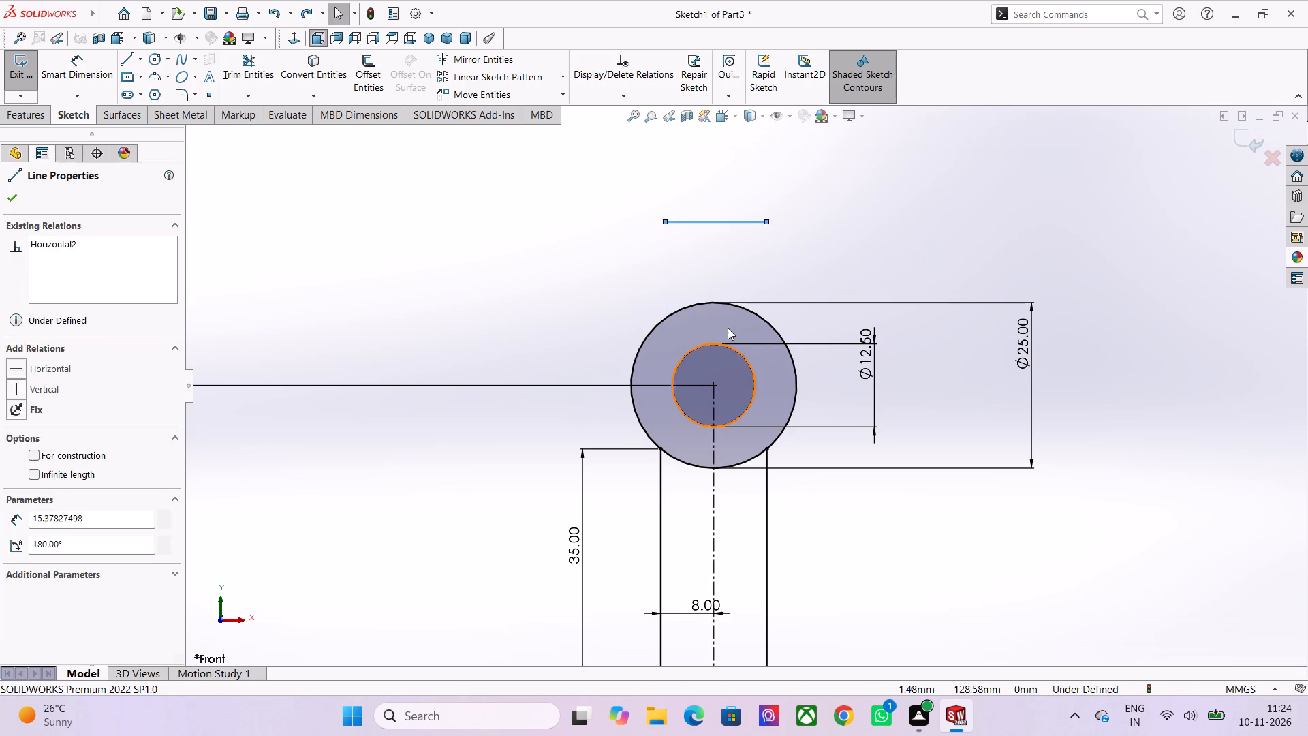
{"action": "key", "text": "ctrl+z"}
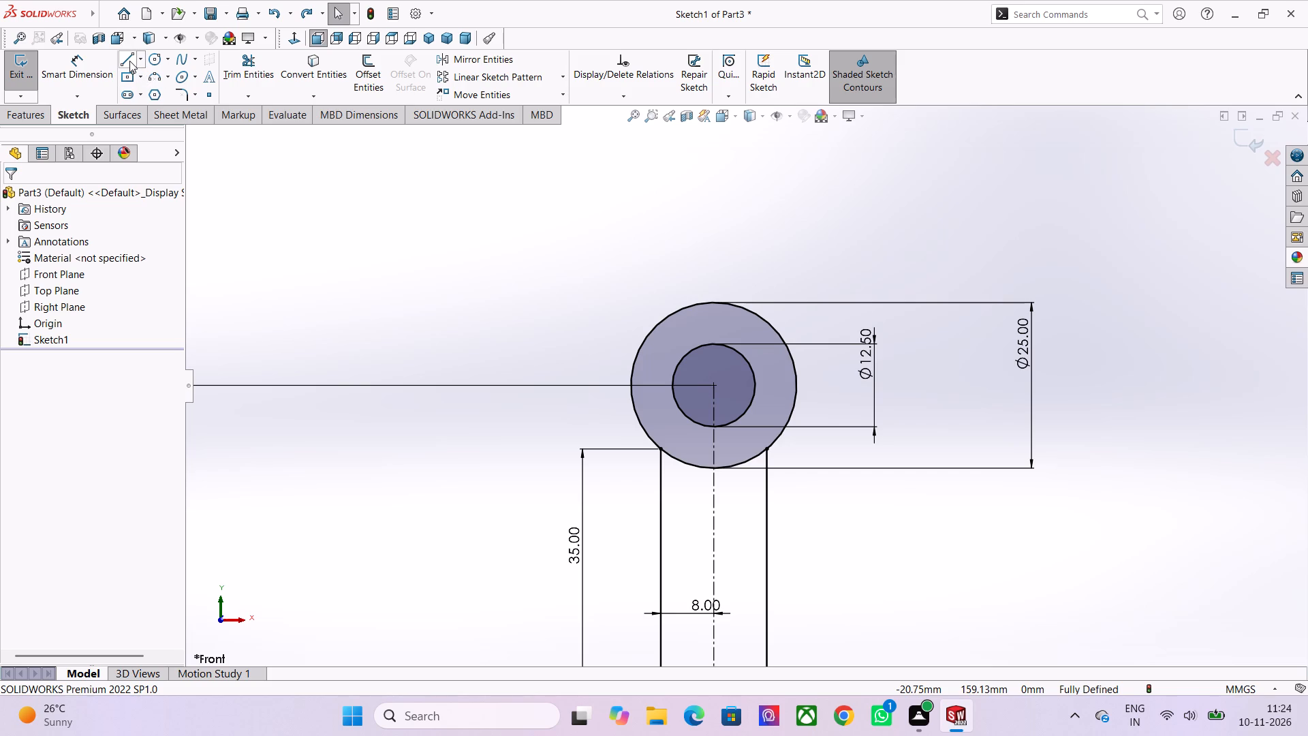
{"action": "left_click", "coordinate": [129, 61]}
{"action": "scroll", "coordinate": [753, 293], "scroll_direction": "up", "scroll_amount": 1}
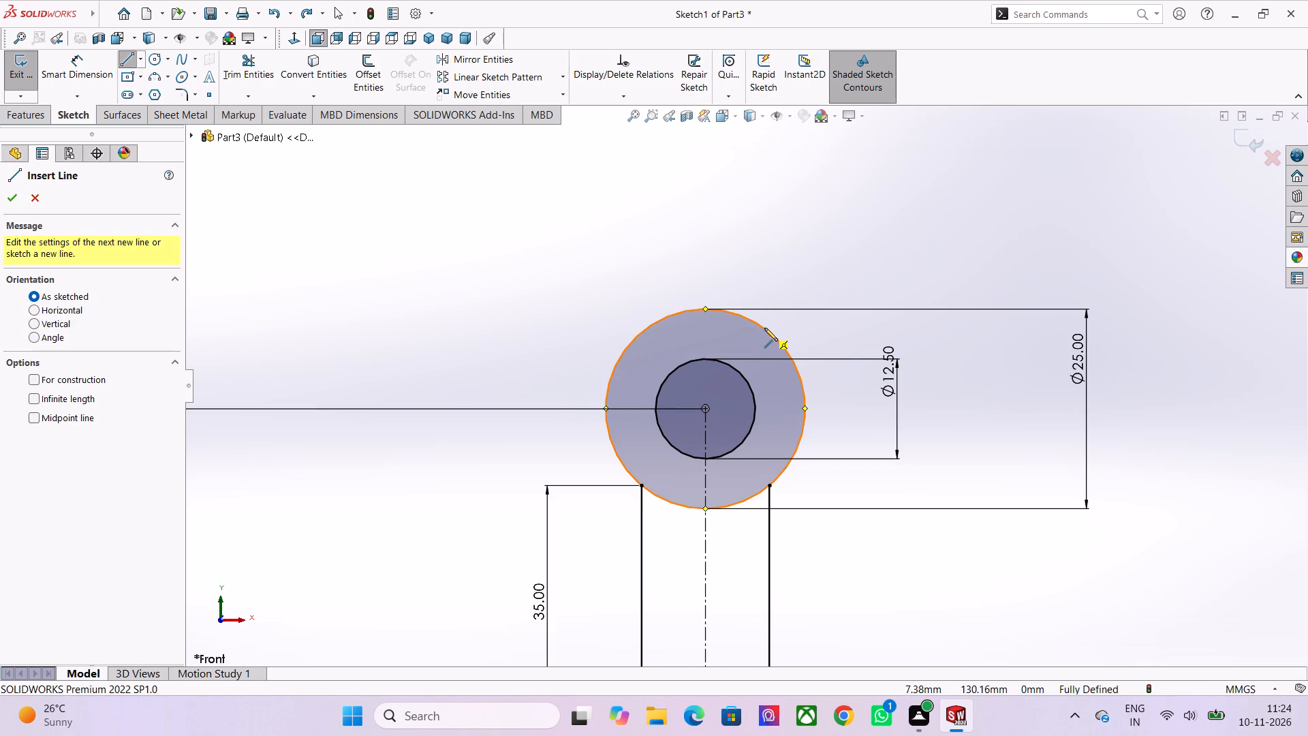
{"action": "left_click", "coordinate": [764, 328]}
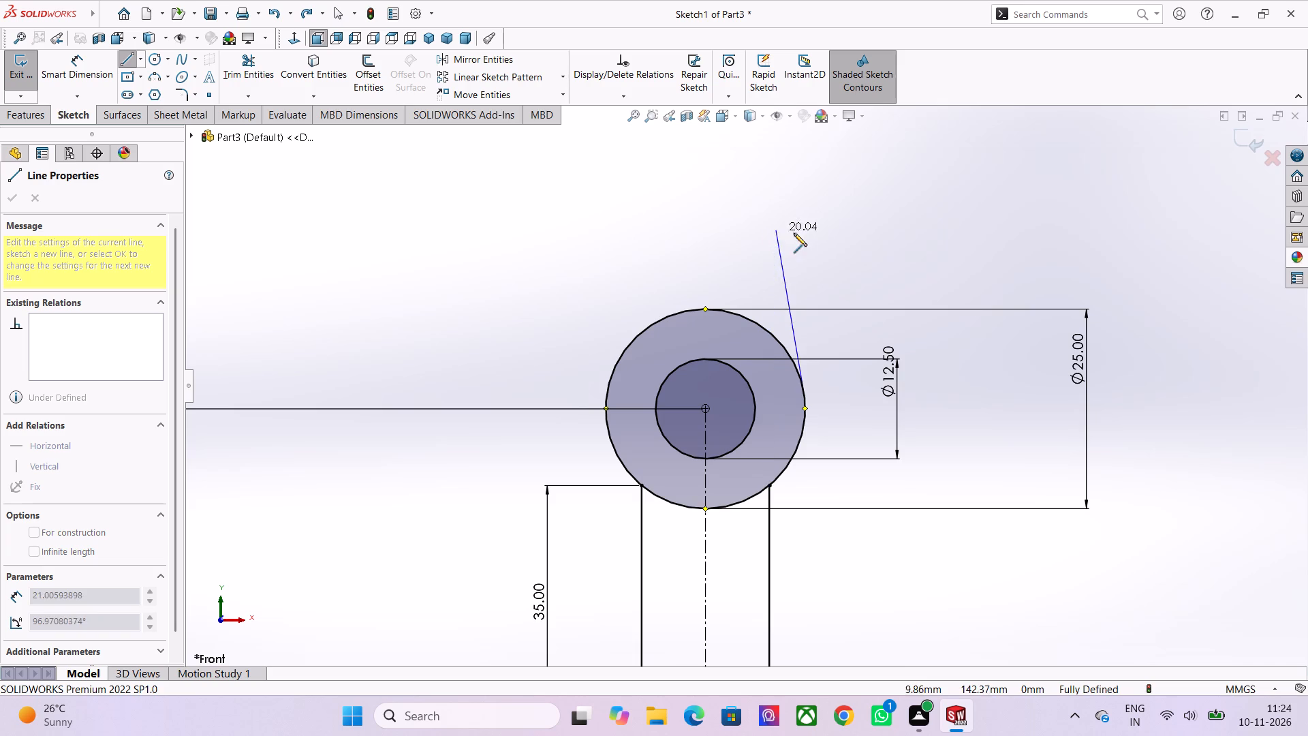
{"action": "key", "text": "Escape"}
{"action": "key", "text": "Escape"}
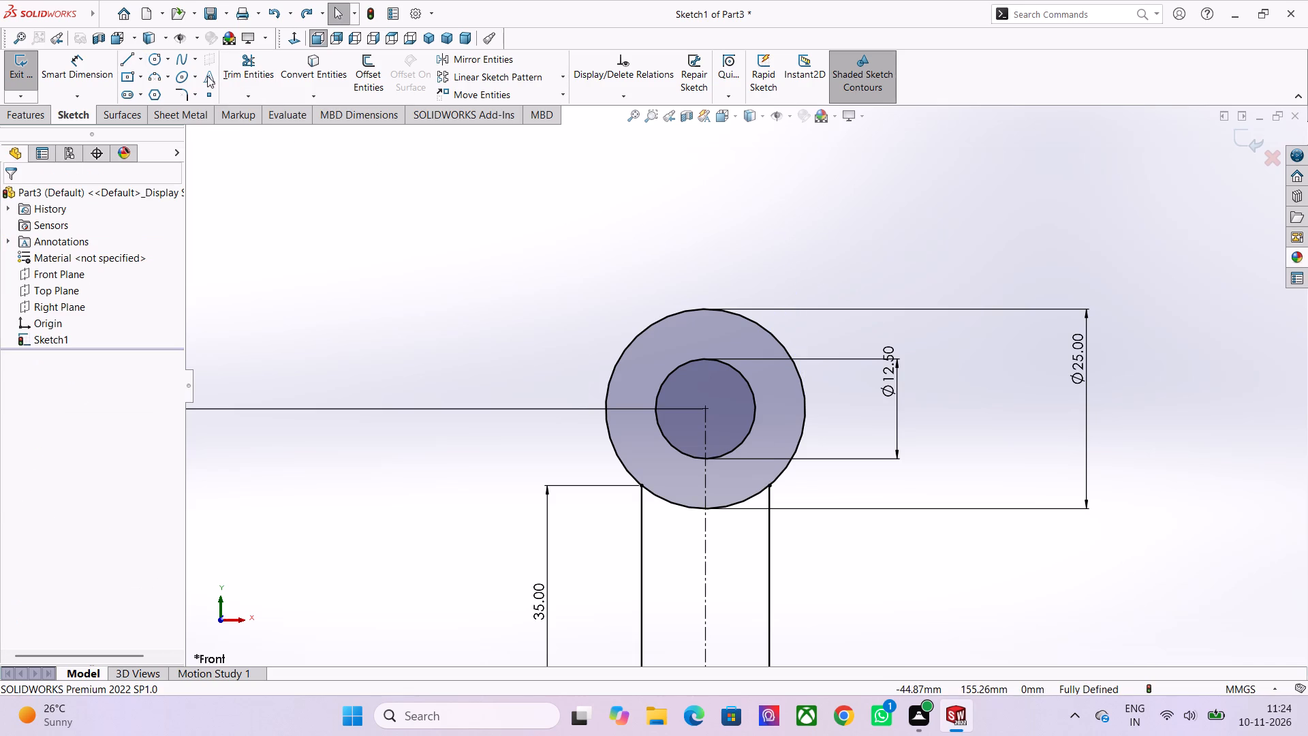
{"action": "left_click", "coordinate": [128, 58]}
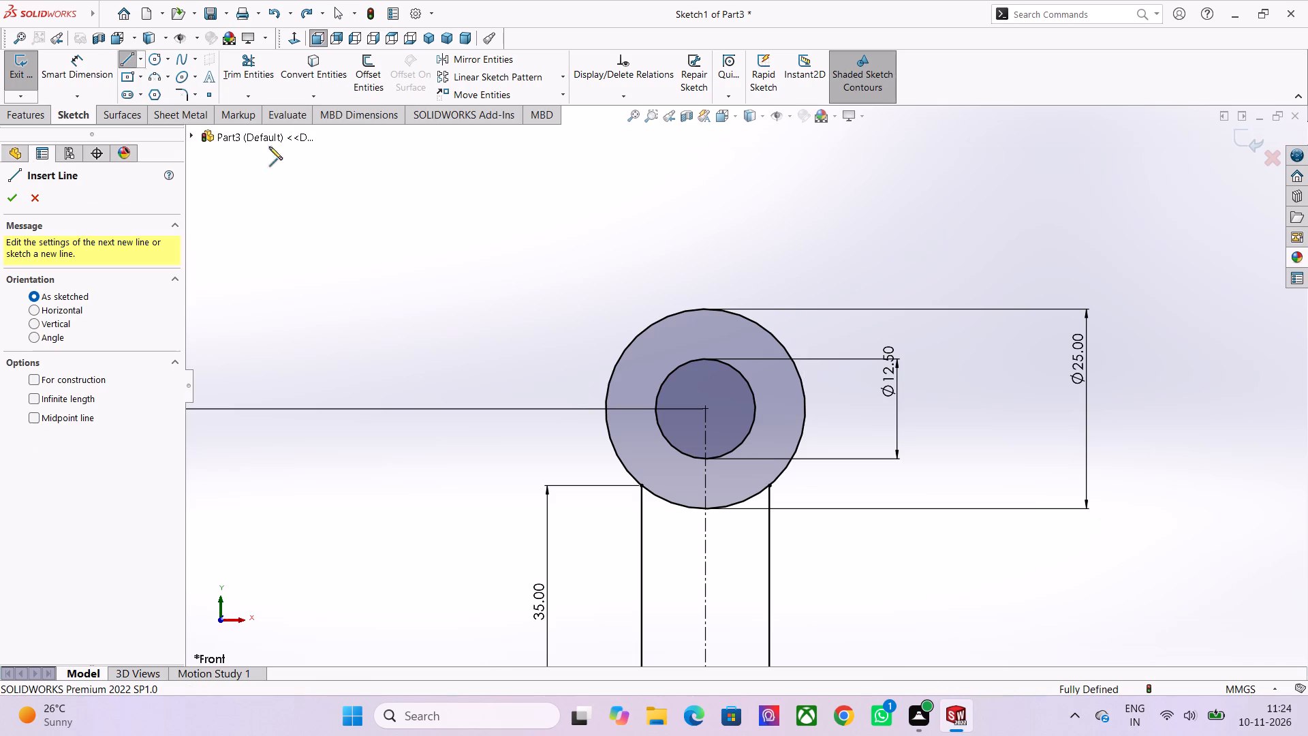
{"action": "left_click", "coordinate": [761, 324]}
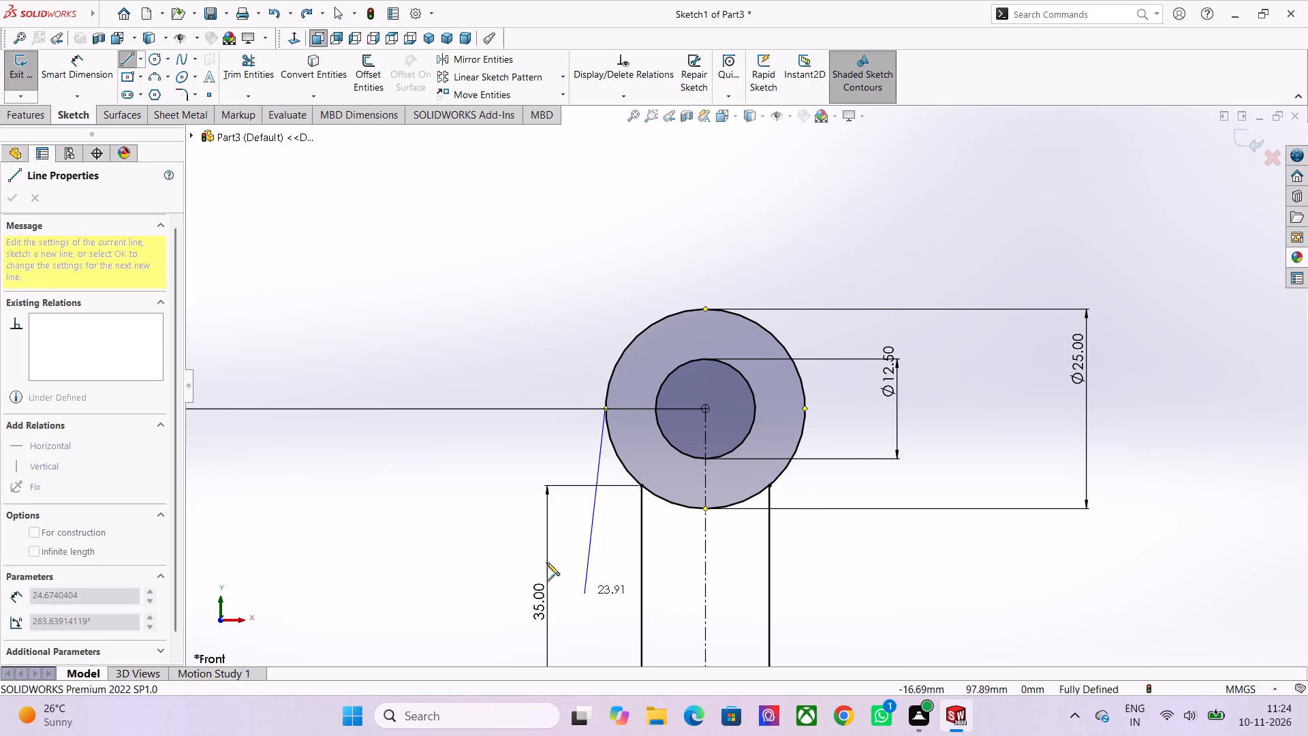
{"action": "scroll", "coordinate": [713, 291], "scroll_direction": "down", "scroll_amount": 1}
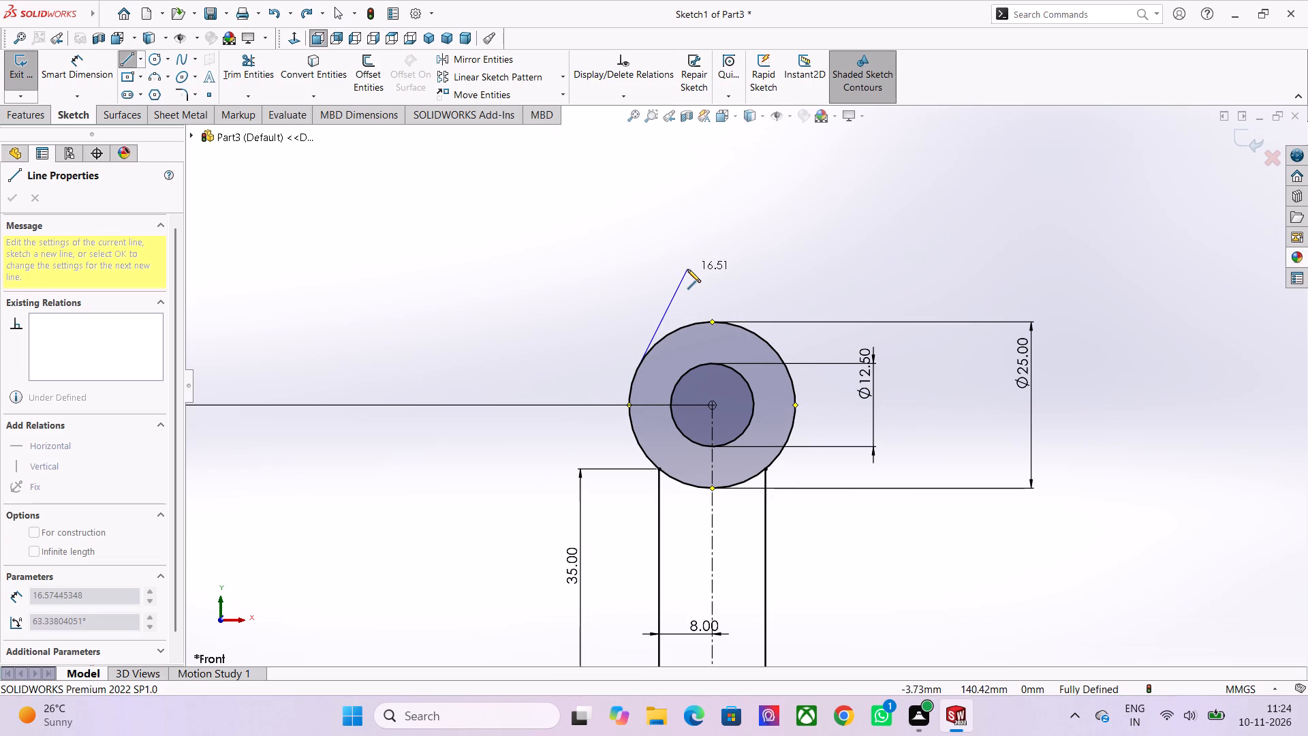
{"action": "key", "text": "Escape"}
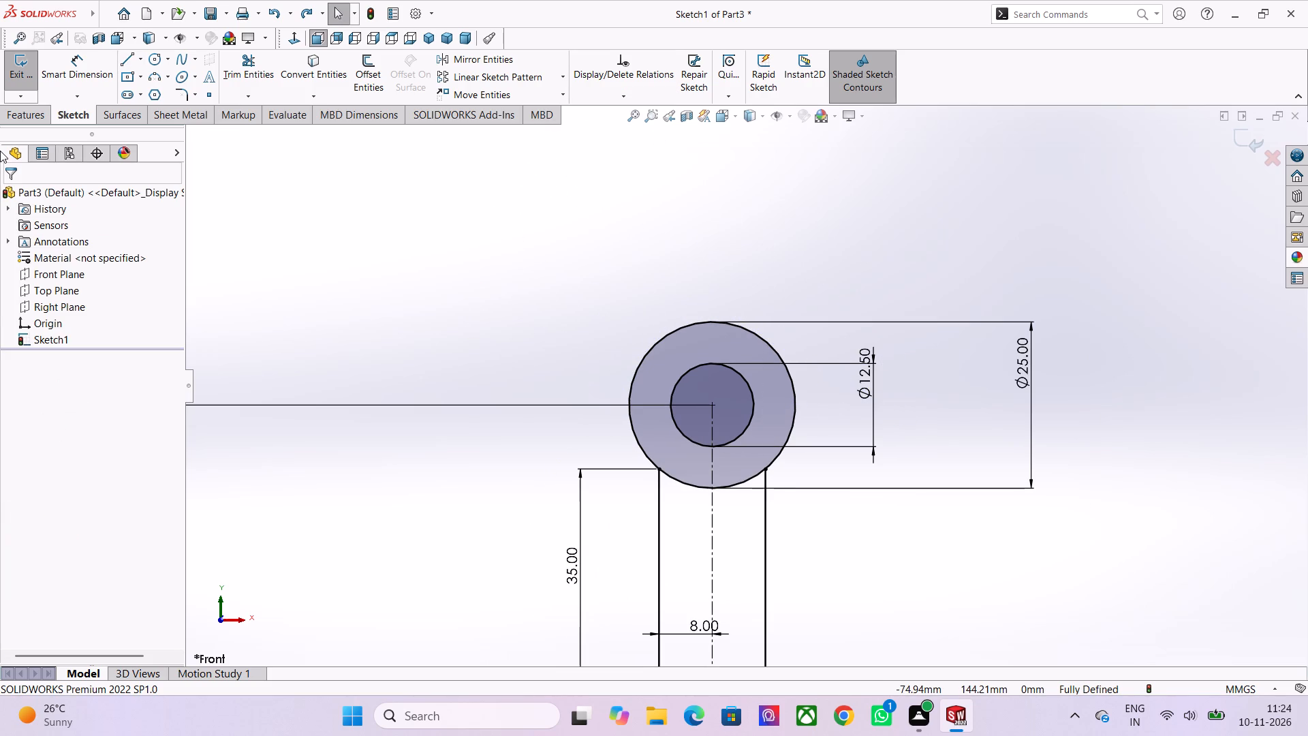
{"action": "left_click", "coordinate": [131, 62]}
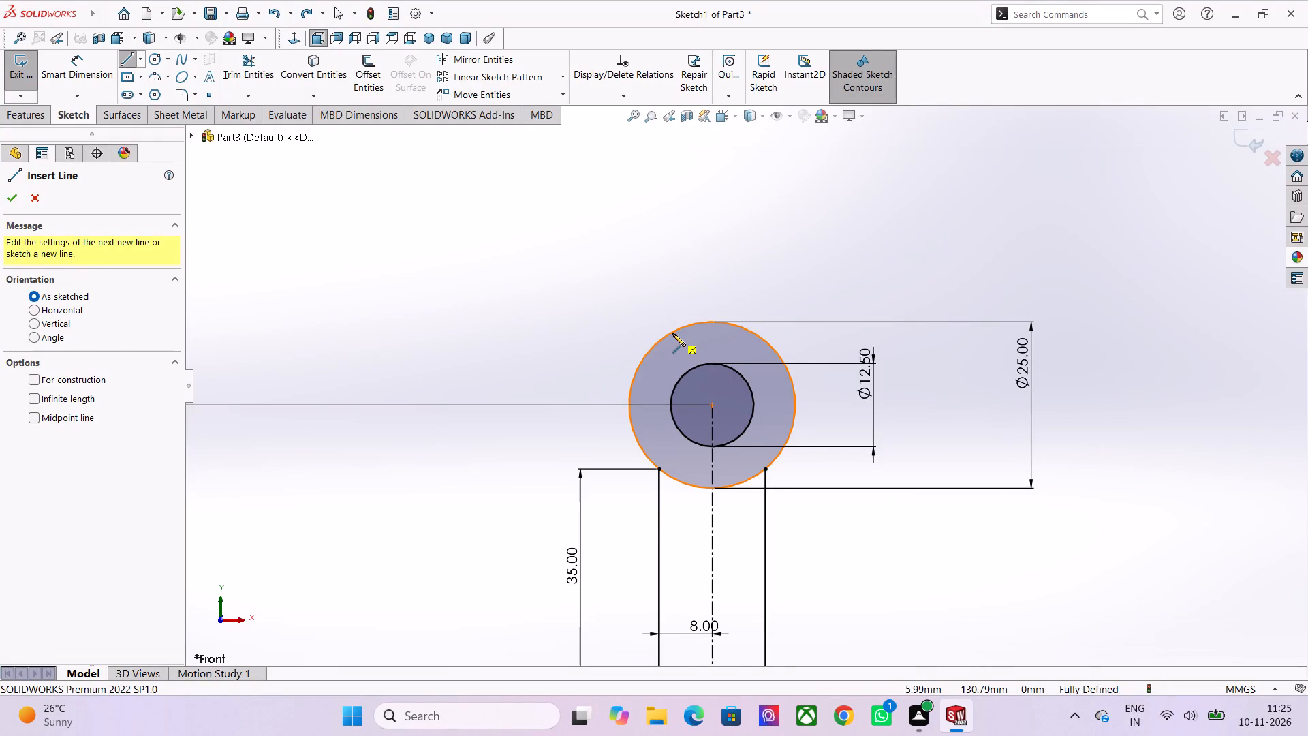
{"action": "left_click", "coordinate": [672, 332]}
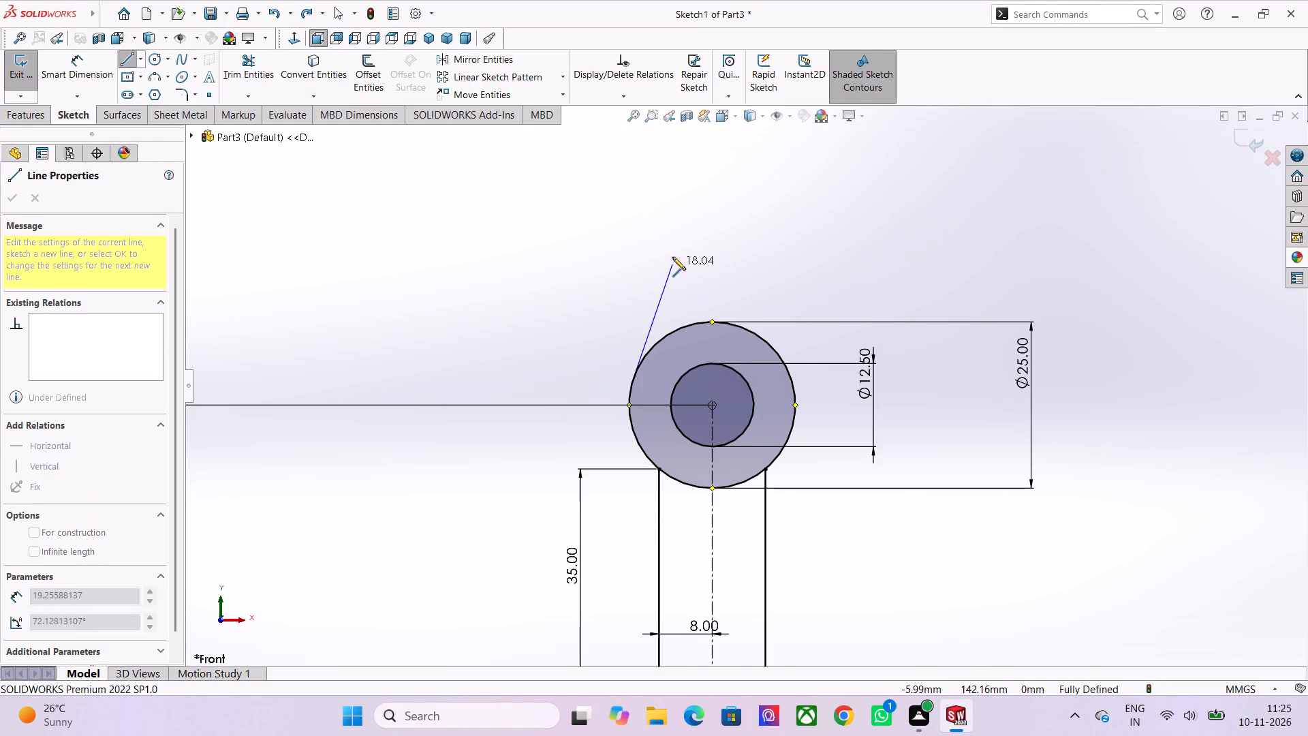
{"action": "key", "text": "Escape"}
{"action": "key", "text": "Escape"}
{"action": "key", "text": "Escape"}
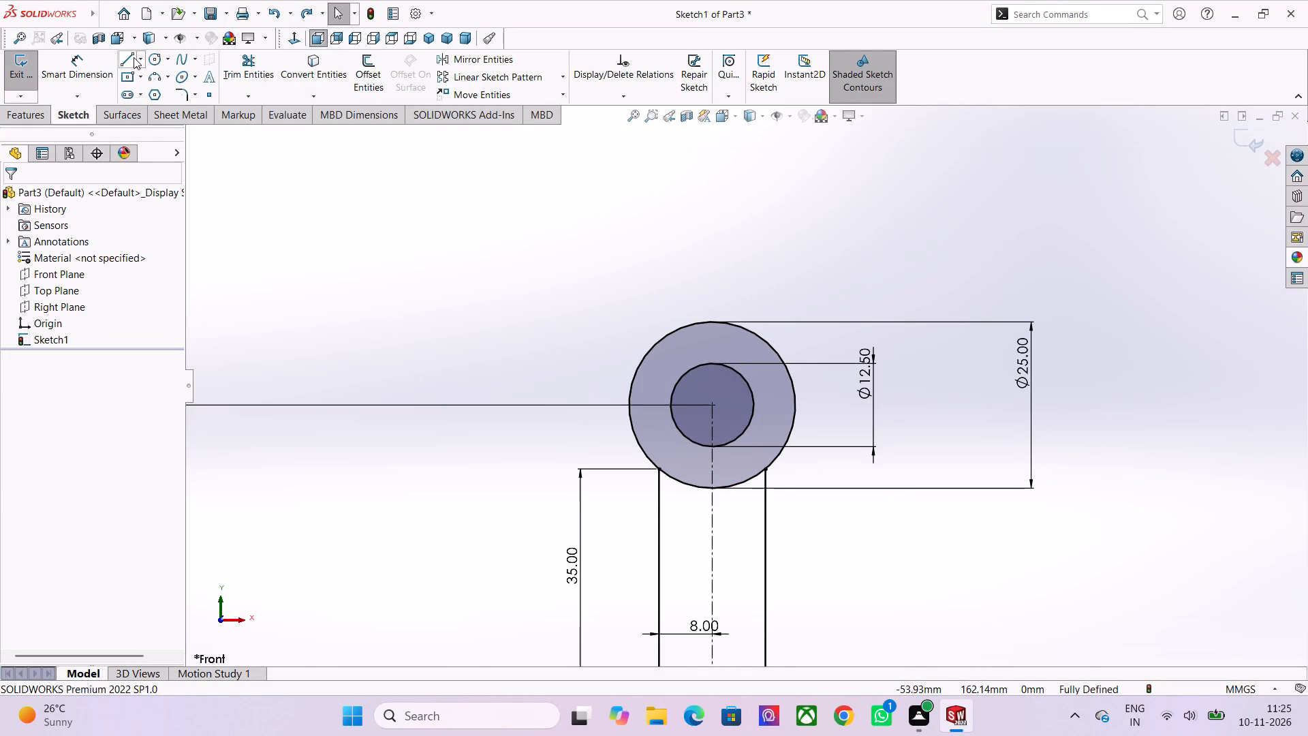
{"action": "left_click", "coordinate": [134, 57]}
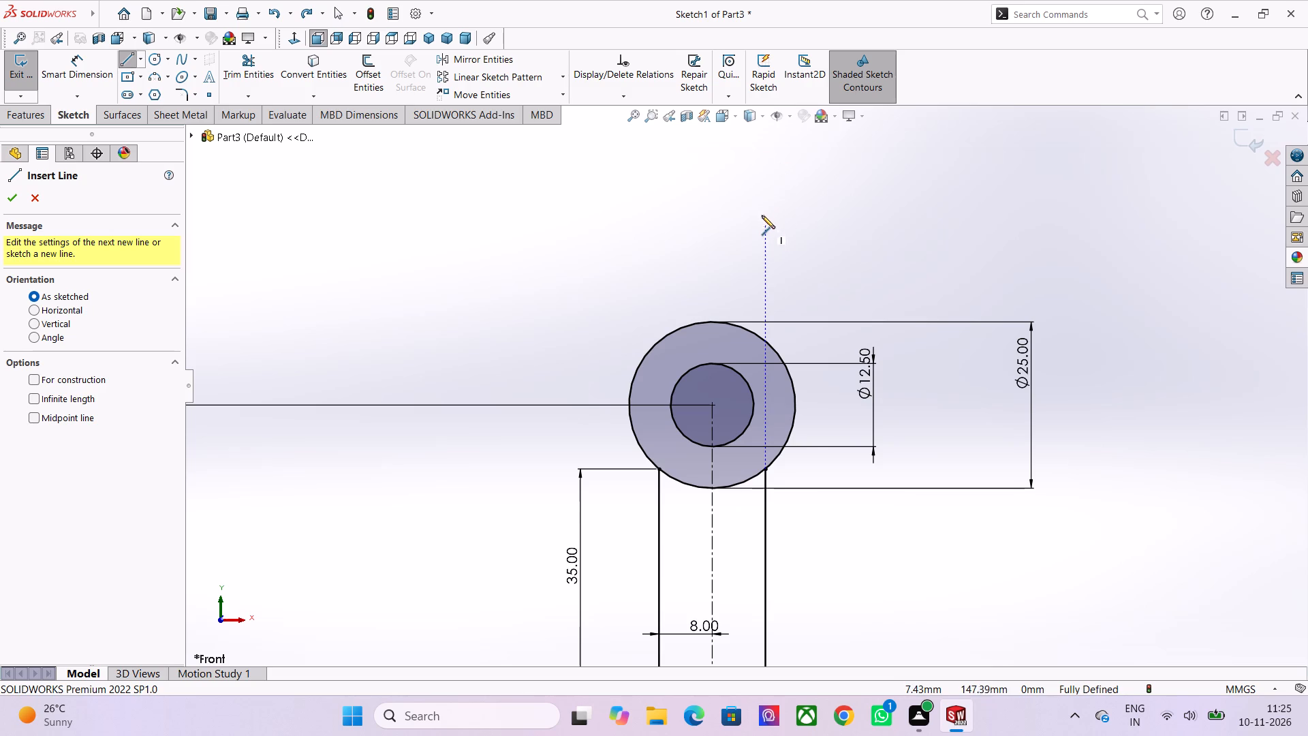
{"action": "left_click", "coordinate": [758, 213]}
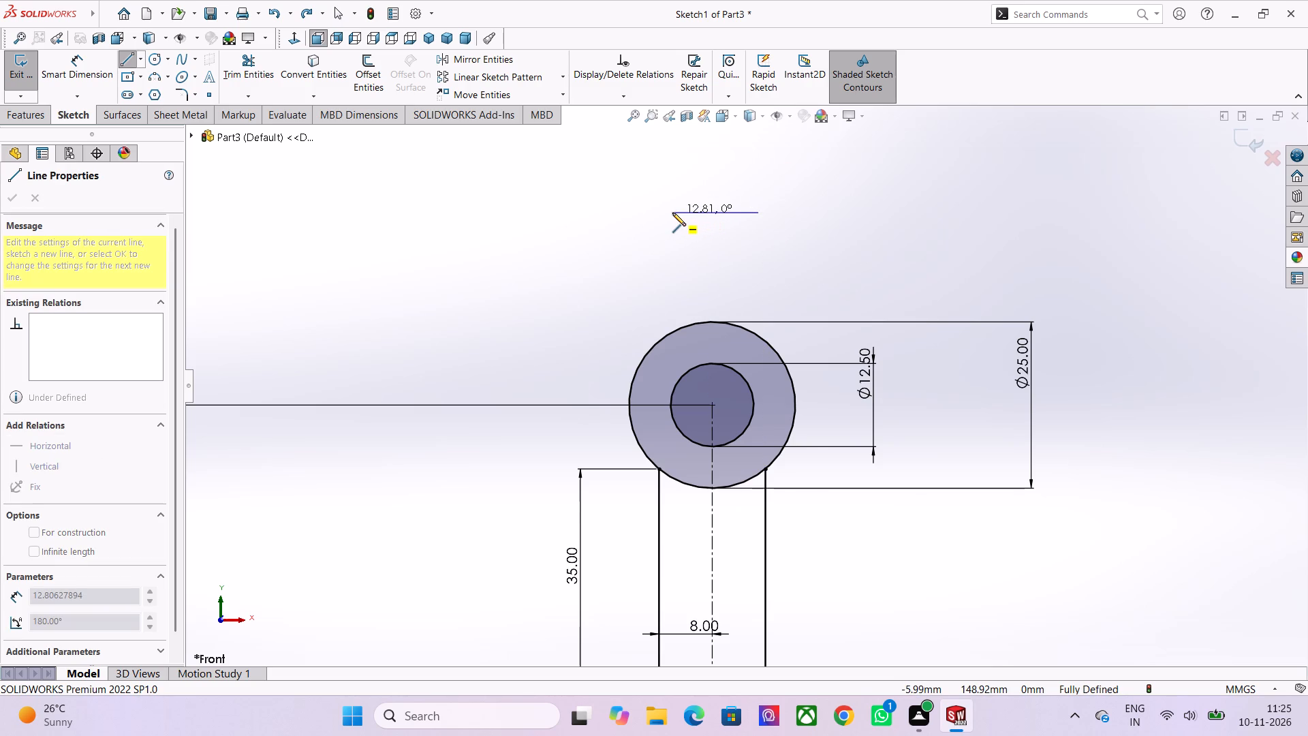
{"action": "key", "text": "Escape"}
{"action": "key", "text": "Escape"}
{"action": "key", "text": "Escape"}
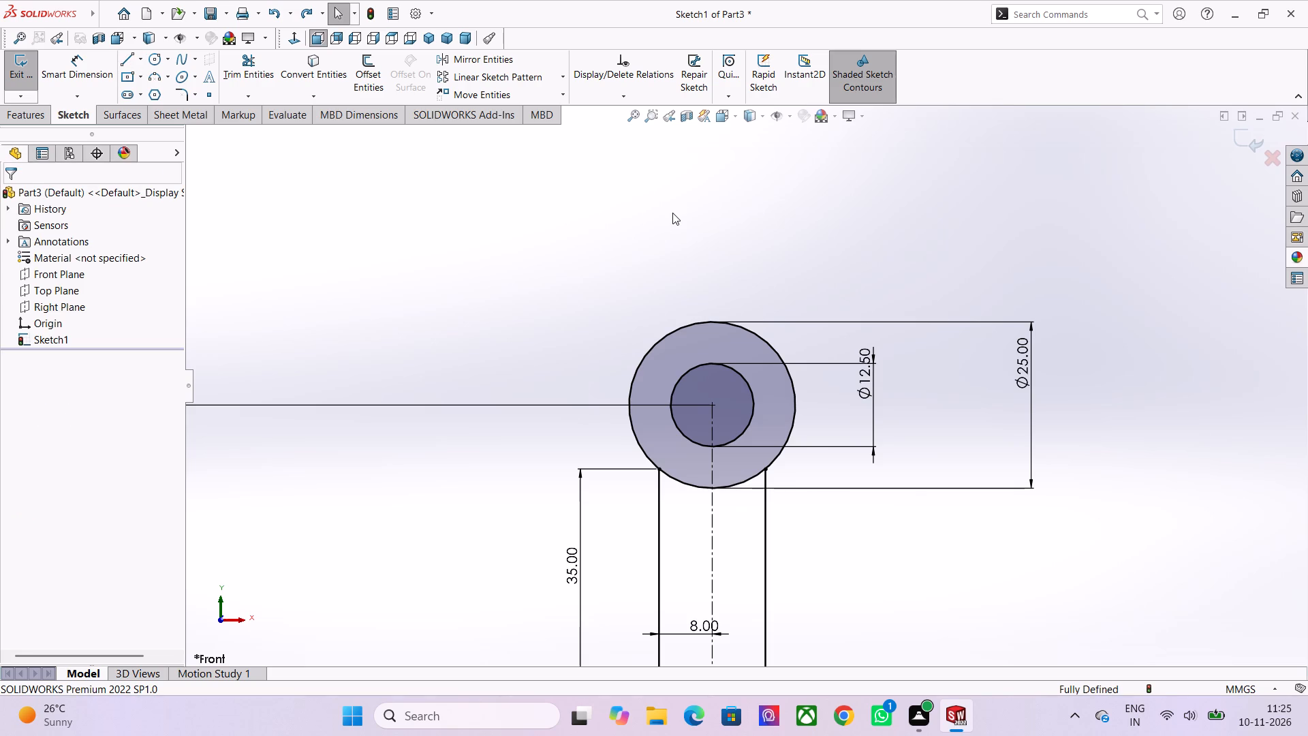
Sketch an open-bottomed rectangular outline above the 25 mm circle: horizontal top about 13.3 mm, vertical sides about 12.2 mm and 12.6 mm down to the circle.
{"action": "key", "text": "Return"}
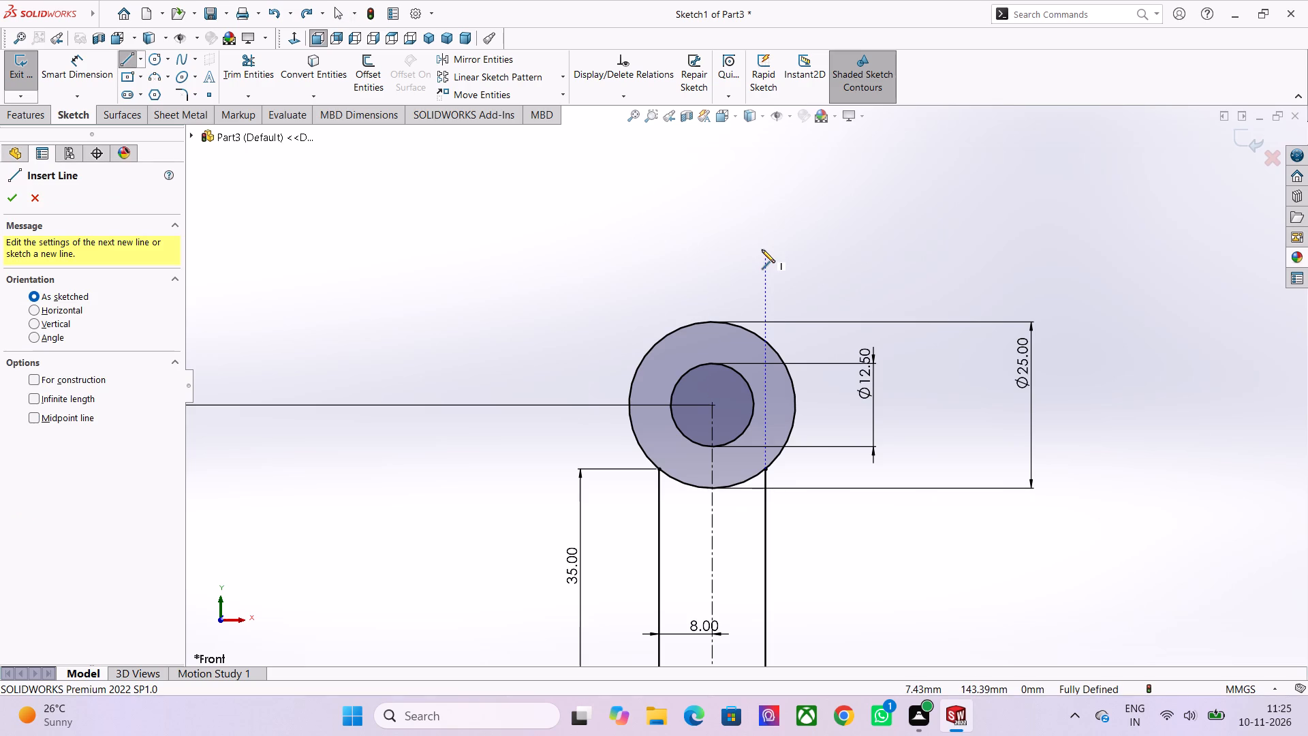
{"action": "left_click", "coordinate": [759, 252]}
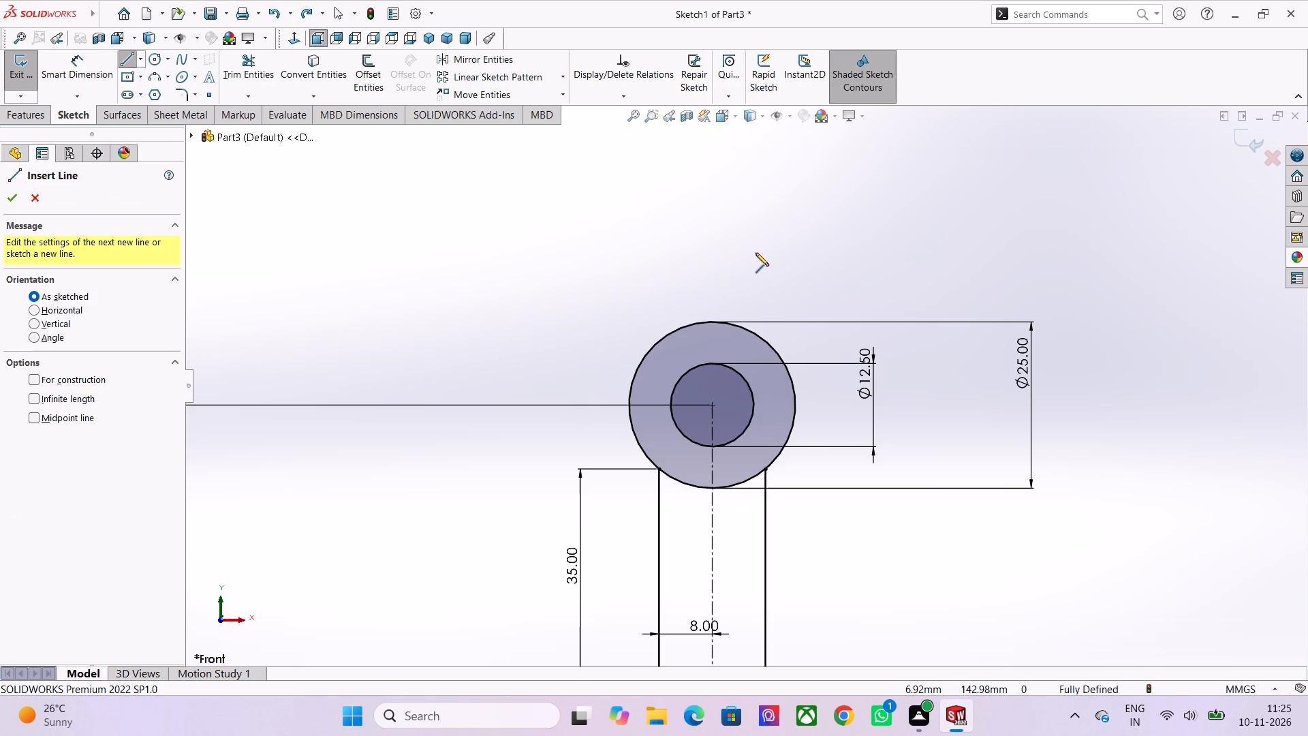
{"action": "left_click", "coordinate": [670, 249]}
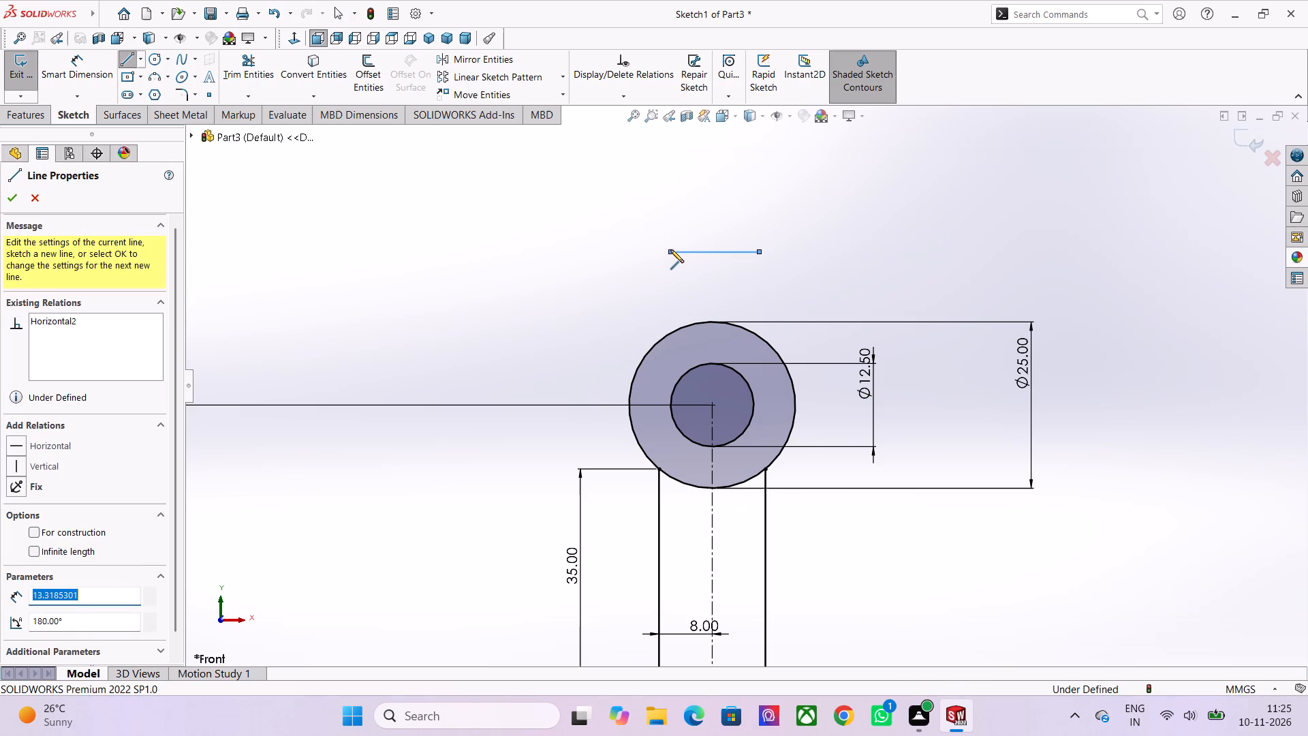
{"action": "left_click", "coordinate": [670, 332]}
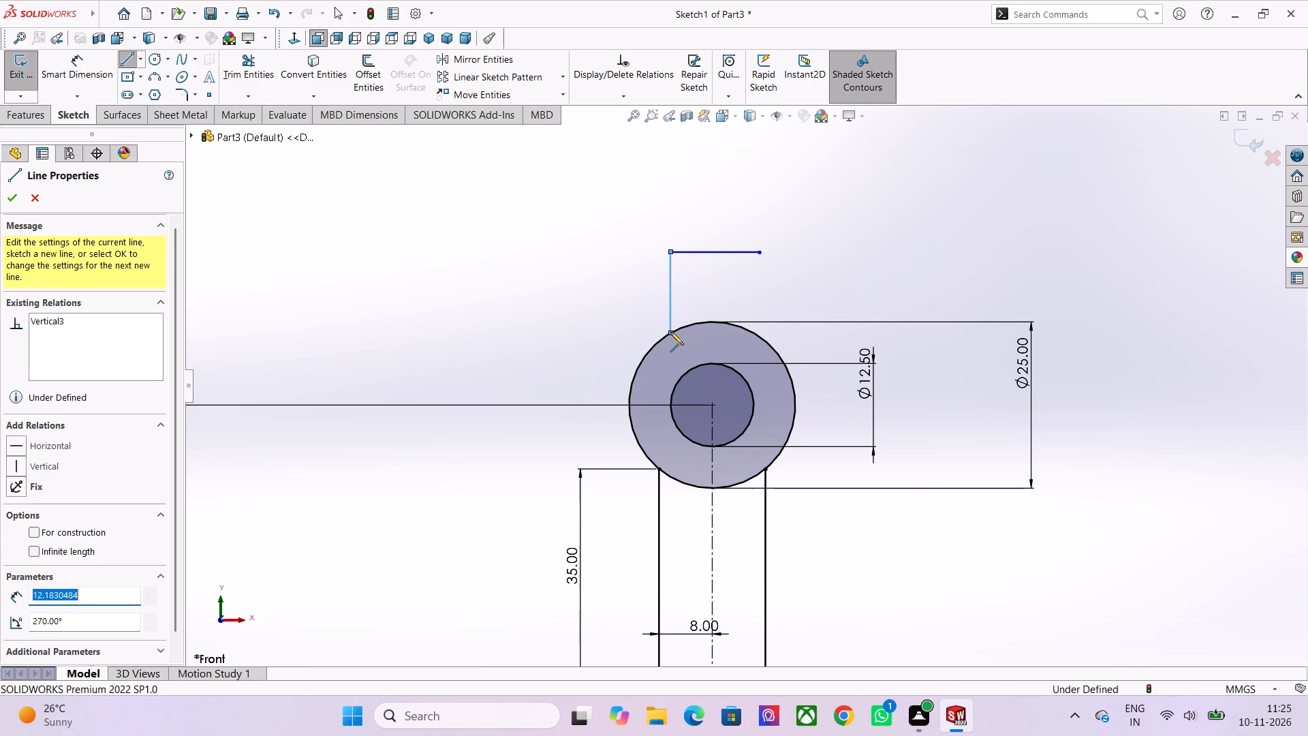
{"action": "key", "text": "Escape"}
{"action": "key", "text": "Return"}
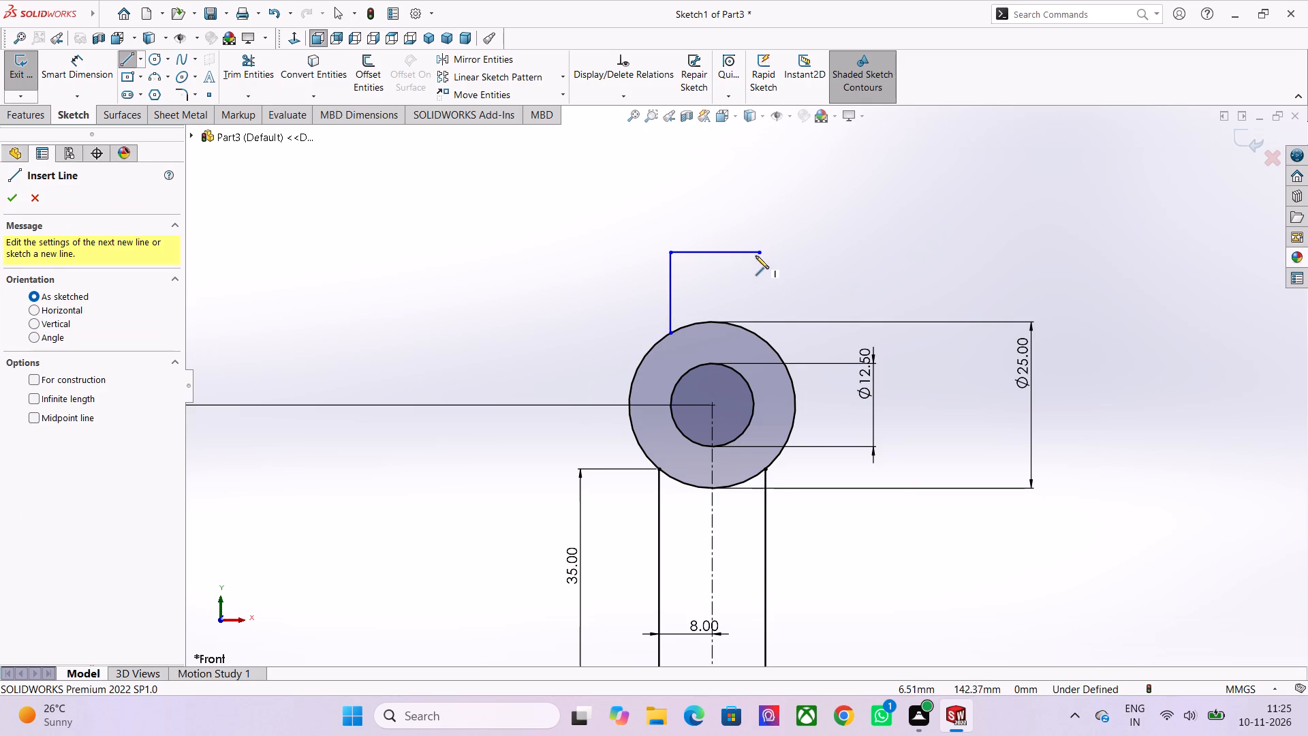
{"action": "left_click", "coordinate": [758, 254]}
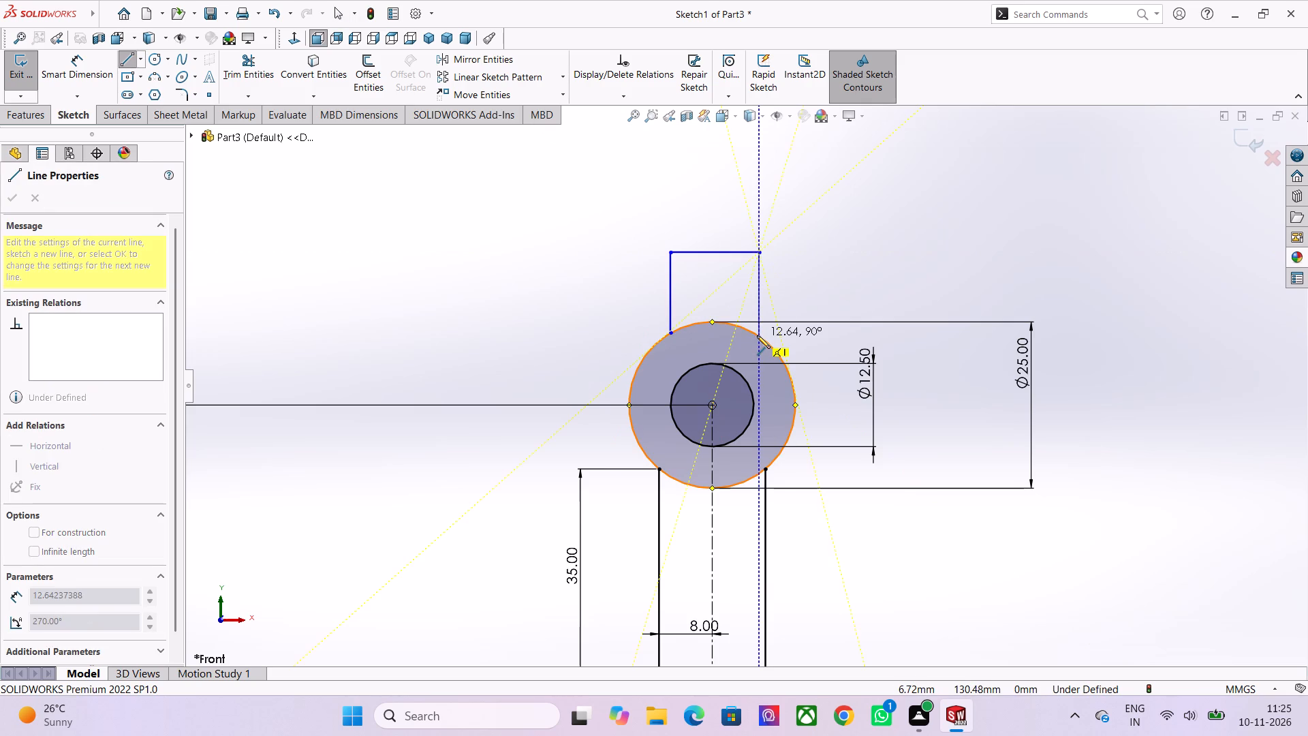
{"action": "left_click", "coordinate": [758, 335]}
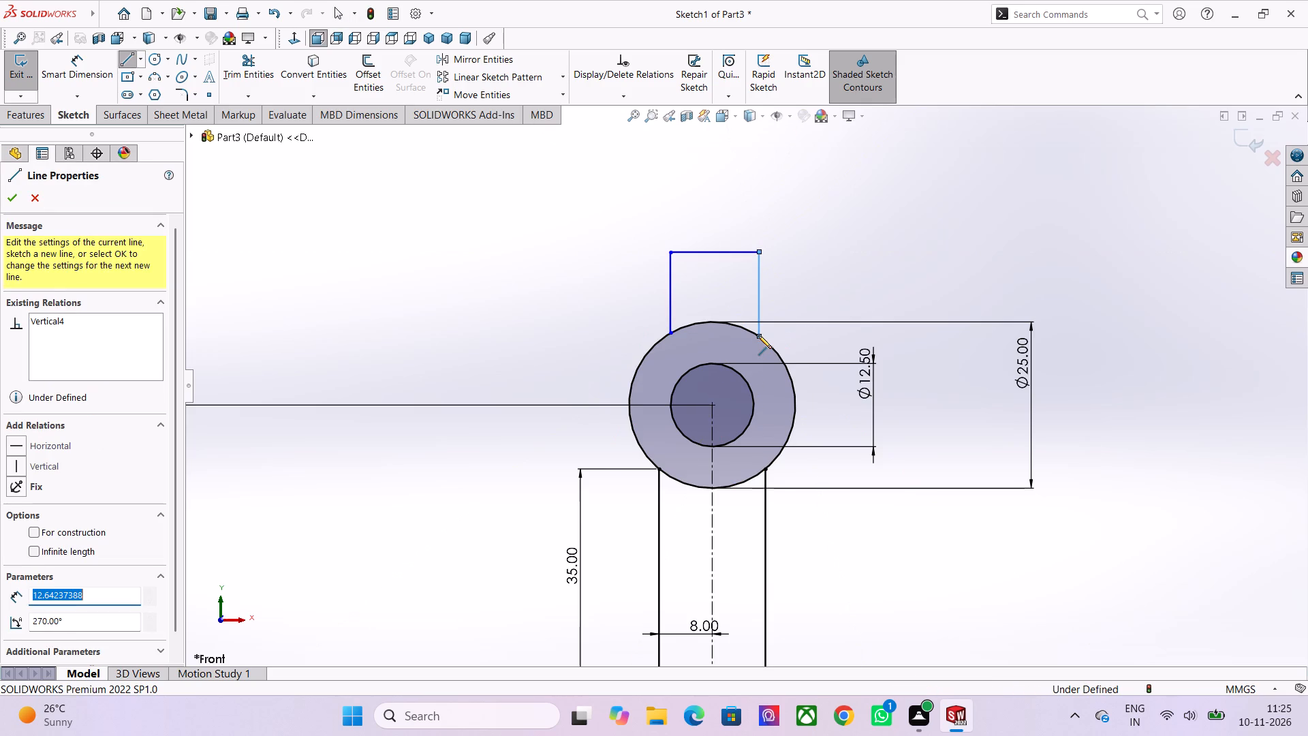
{"action": "key", "text": "Escape"}
{"action": "key", "text": "Escape"}
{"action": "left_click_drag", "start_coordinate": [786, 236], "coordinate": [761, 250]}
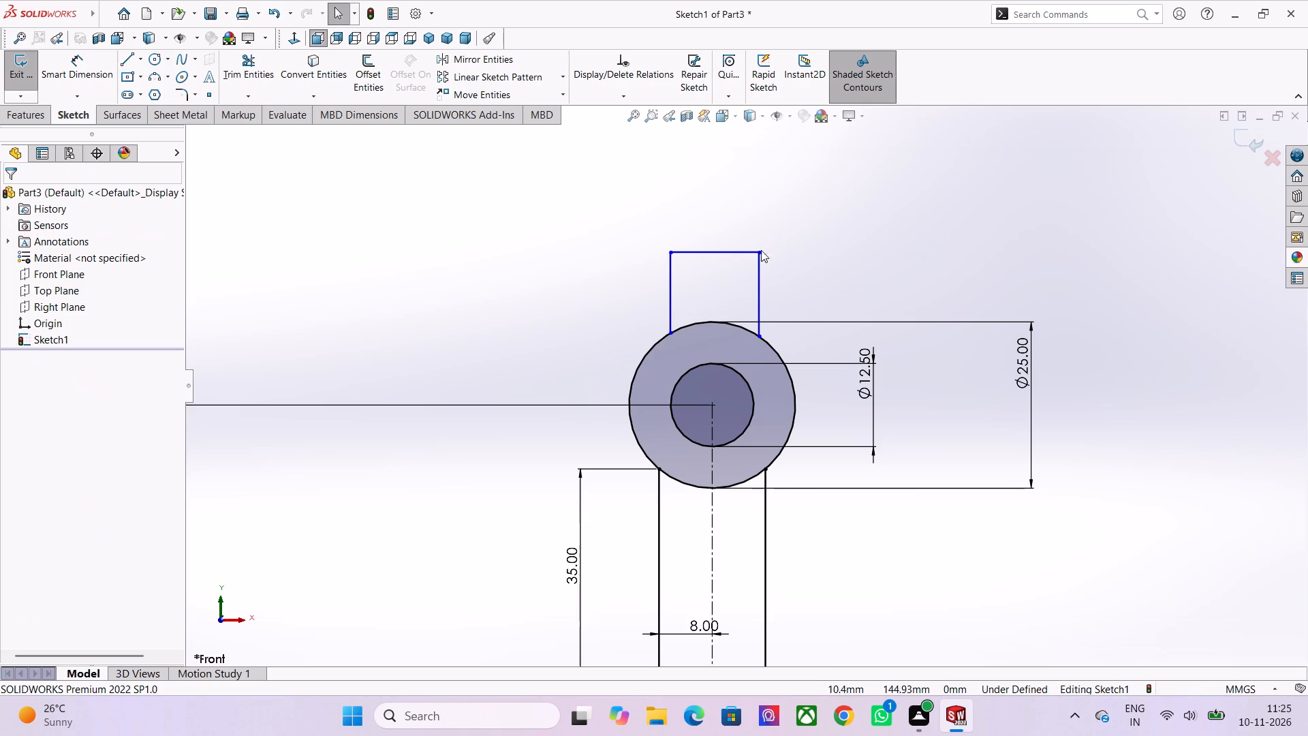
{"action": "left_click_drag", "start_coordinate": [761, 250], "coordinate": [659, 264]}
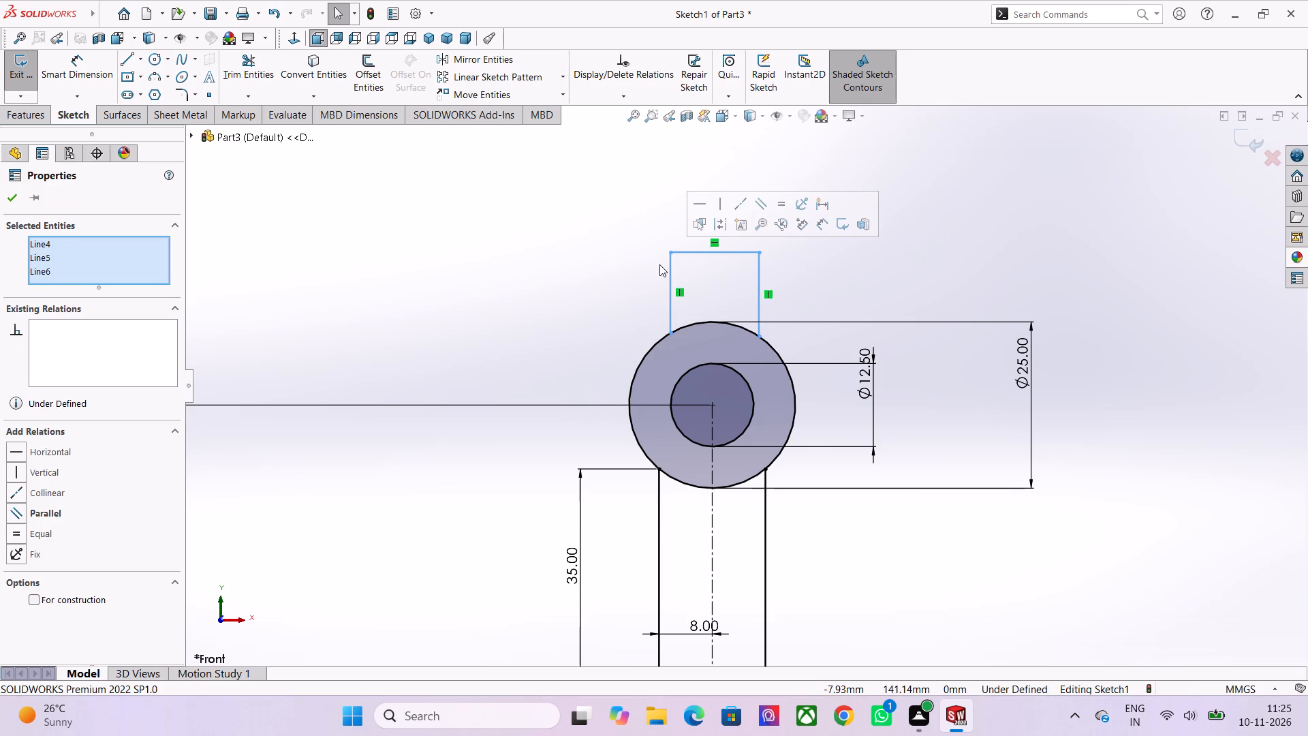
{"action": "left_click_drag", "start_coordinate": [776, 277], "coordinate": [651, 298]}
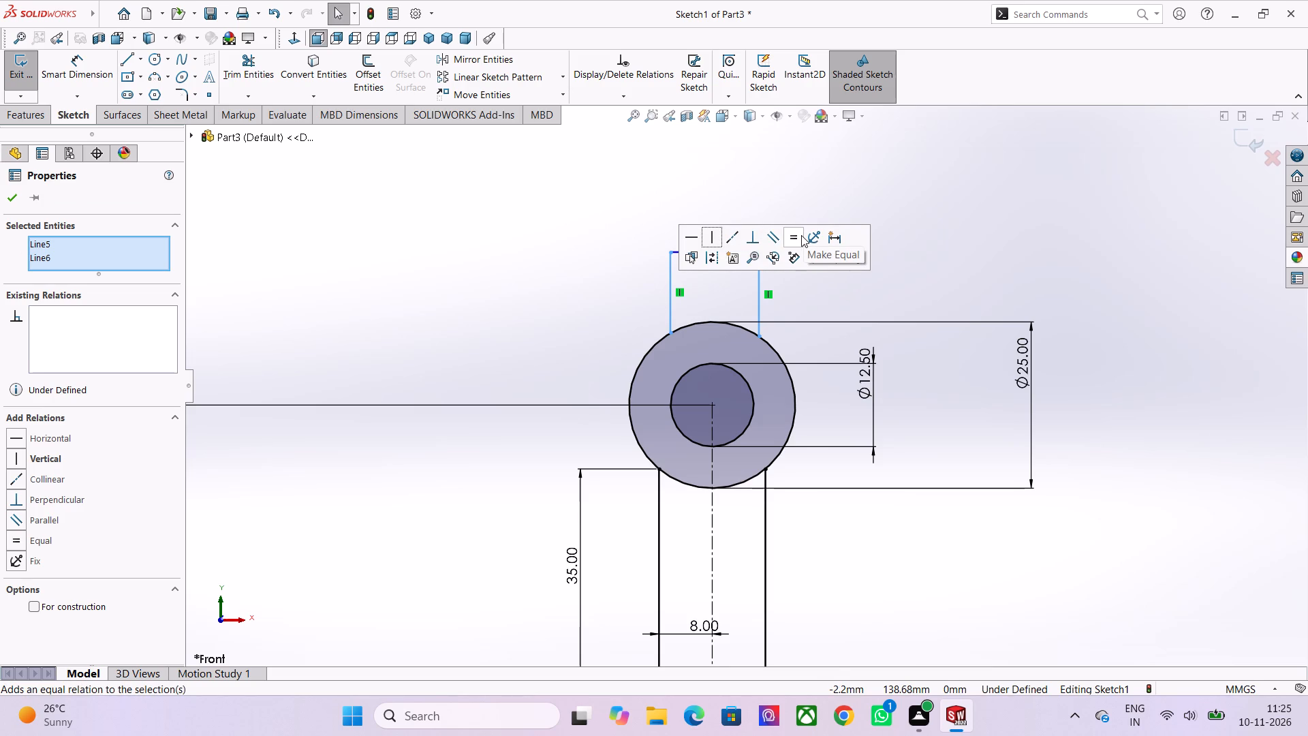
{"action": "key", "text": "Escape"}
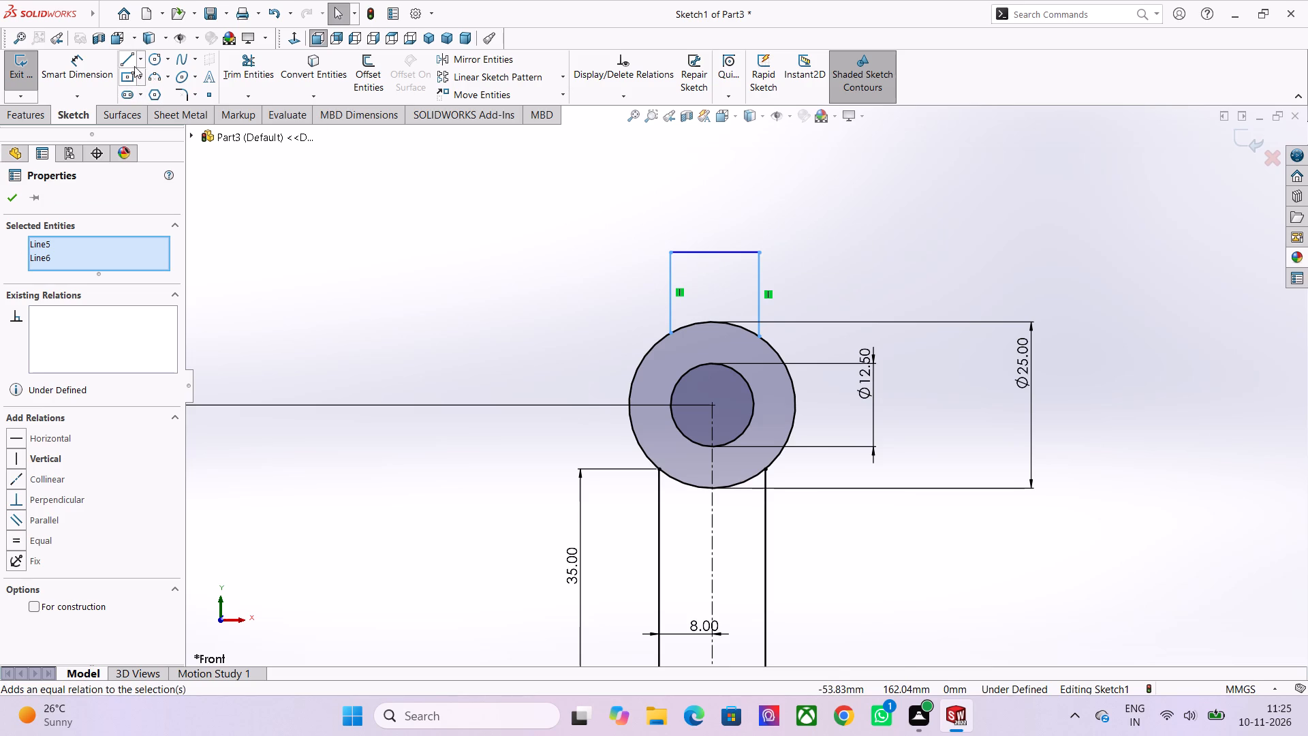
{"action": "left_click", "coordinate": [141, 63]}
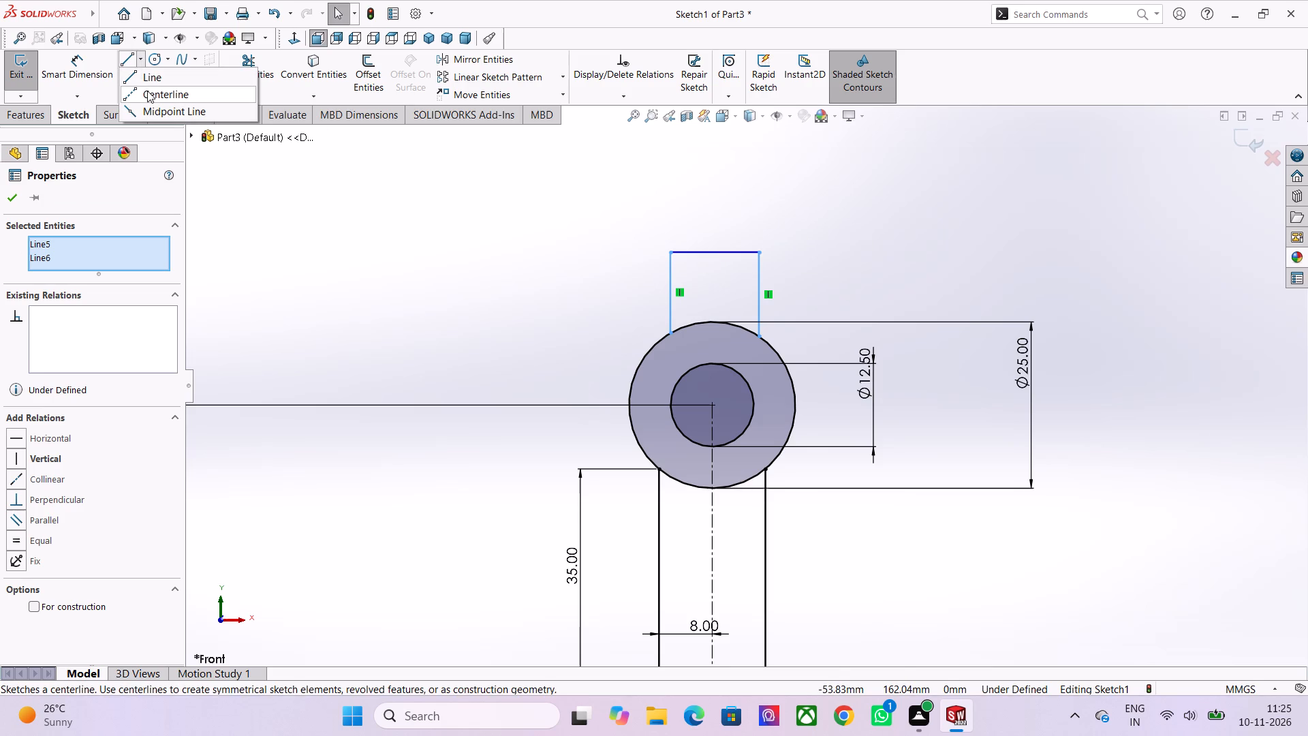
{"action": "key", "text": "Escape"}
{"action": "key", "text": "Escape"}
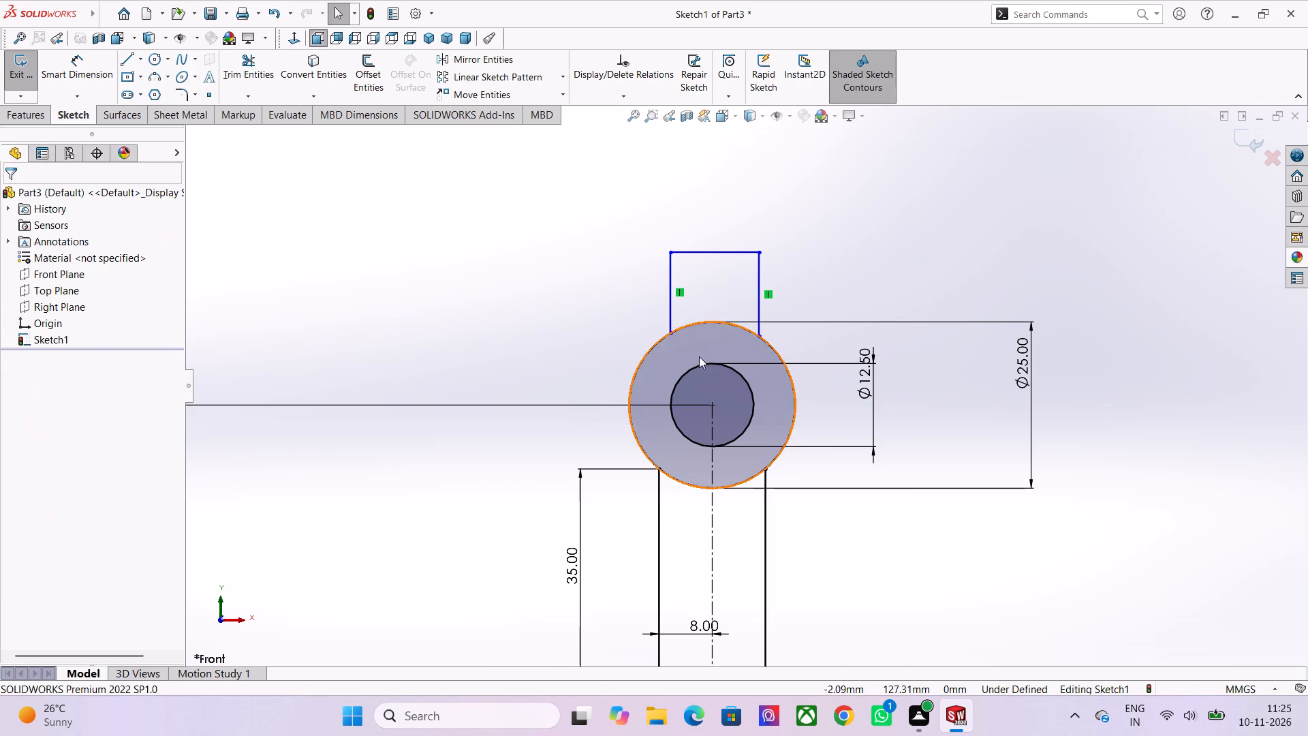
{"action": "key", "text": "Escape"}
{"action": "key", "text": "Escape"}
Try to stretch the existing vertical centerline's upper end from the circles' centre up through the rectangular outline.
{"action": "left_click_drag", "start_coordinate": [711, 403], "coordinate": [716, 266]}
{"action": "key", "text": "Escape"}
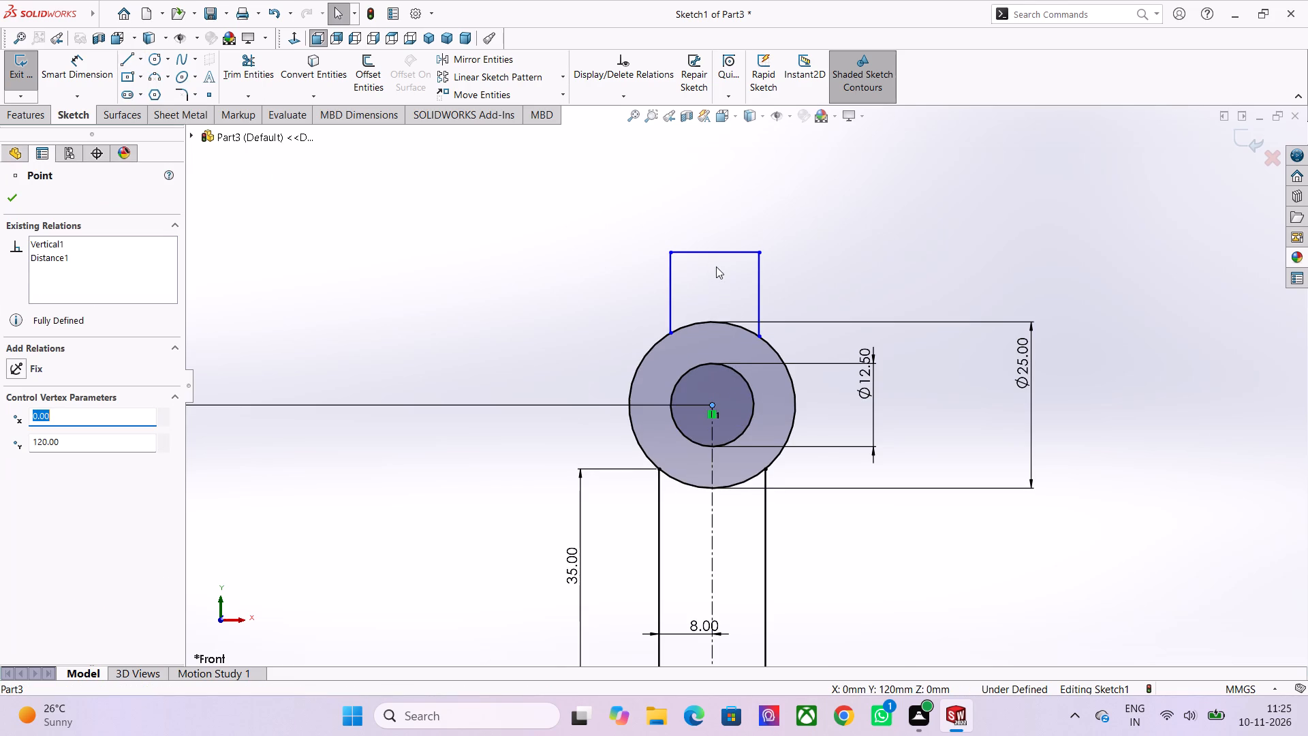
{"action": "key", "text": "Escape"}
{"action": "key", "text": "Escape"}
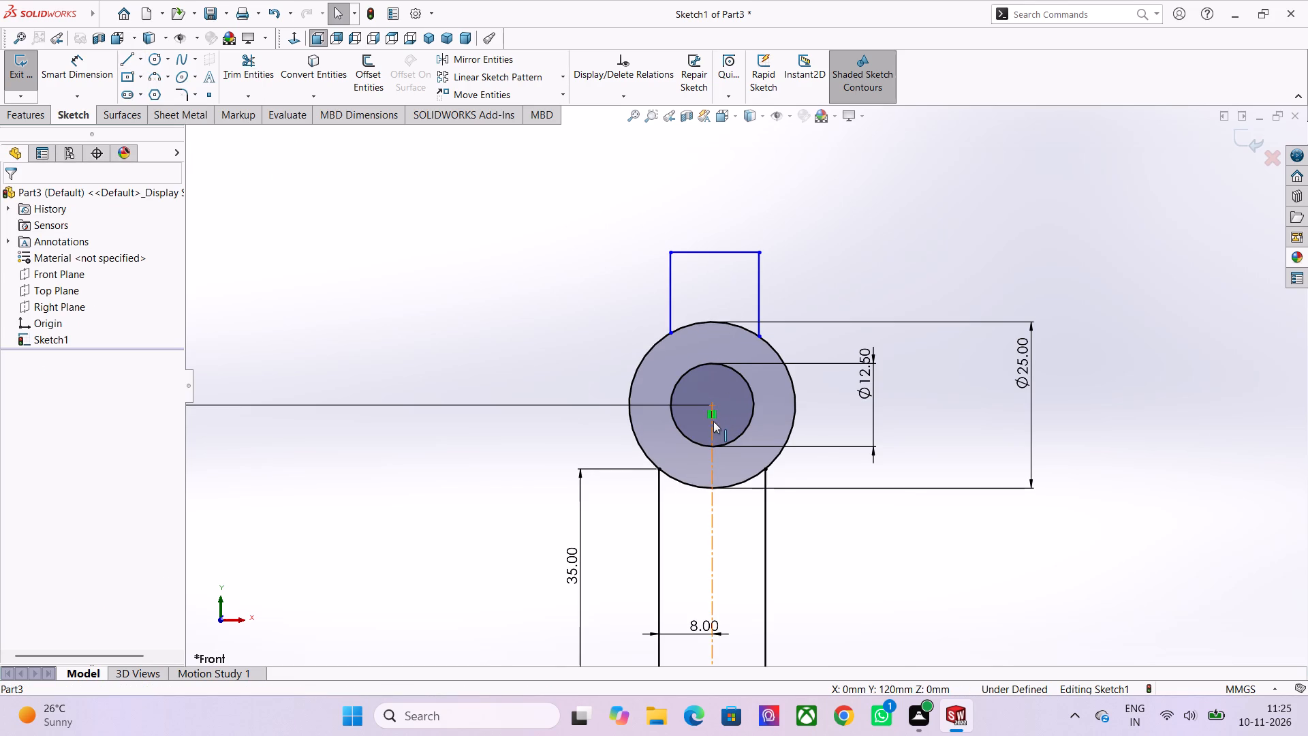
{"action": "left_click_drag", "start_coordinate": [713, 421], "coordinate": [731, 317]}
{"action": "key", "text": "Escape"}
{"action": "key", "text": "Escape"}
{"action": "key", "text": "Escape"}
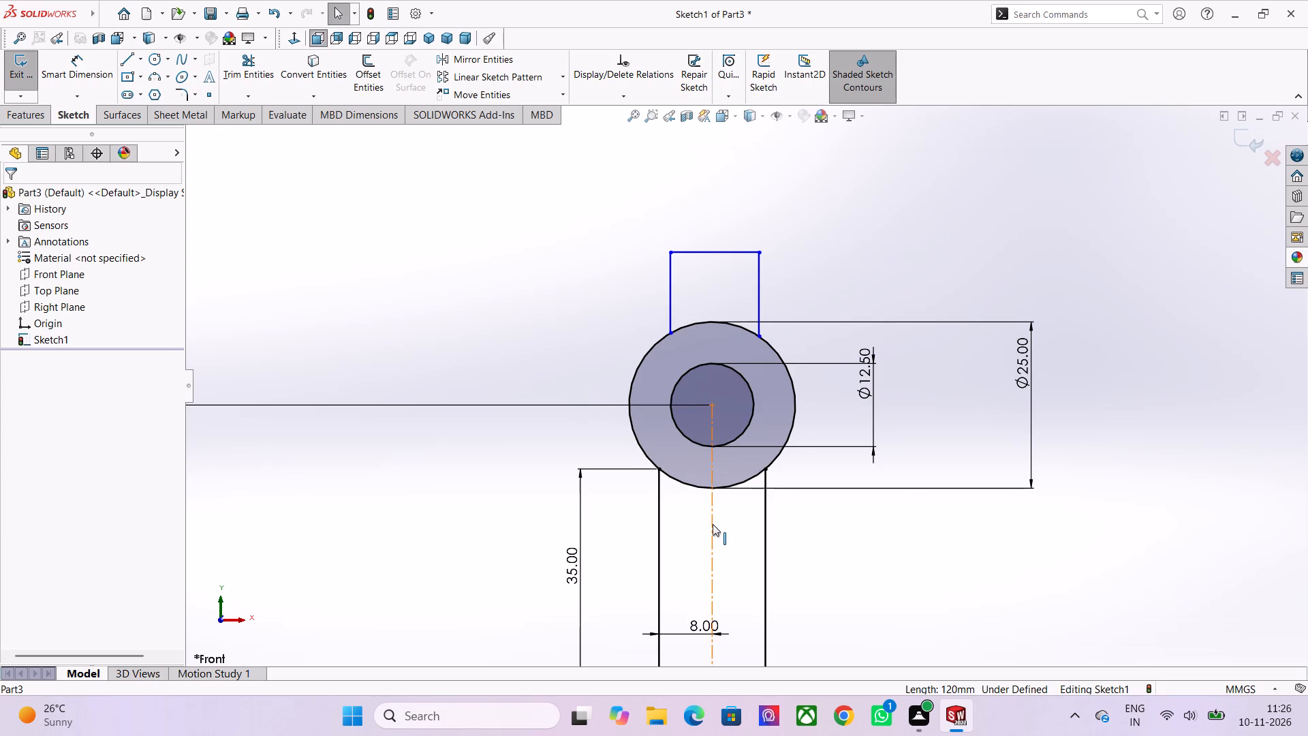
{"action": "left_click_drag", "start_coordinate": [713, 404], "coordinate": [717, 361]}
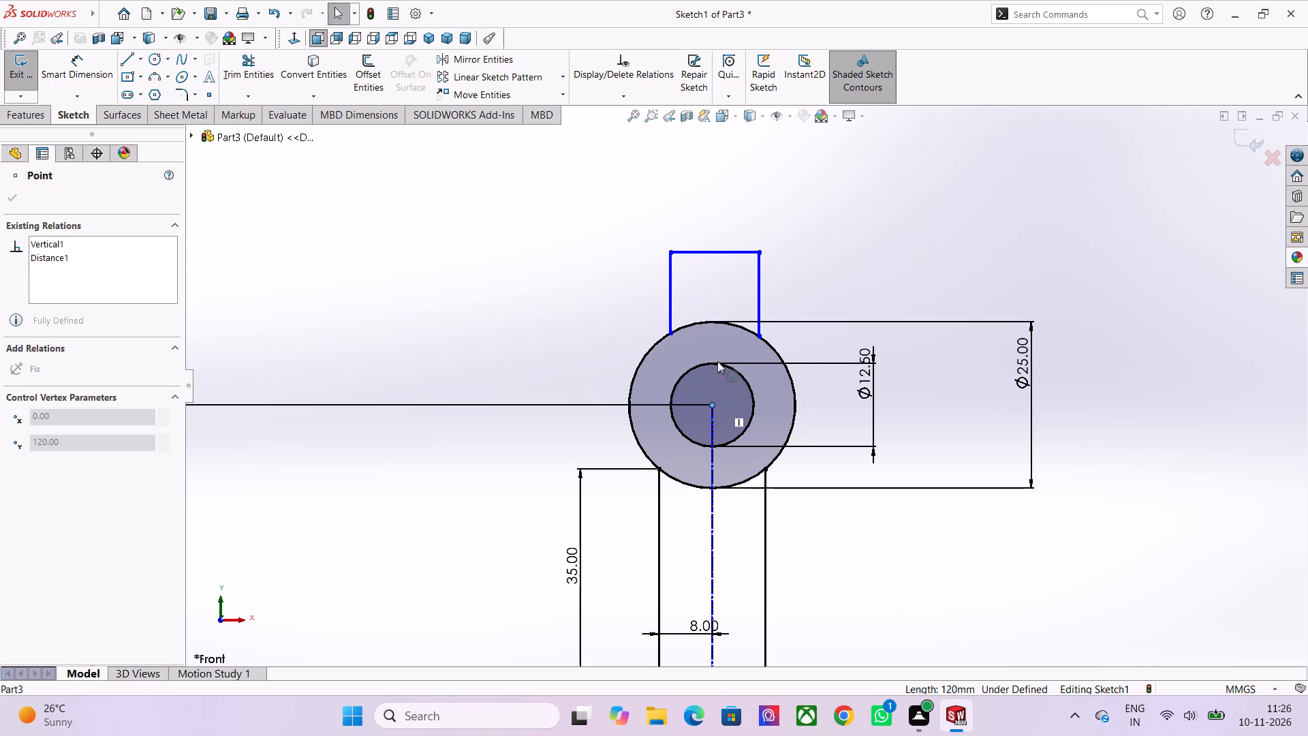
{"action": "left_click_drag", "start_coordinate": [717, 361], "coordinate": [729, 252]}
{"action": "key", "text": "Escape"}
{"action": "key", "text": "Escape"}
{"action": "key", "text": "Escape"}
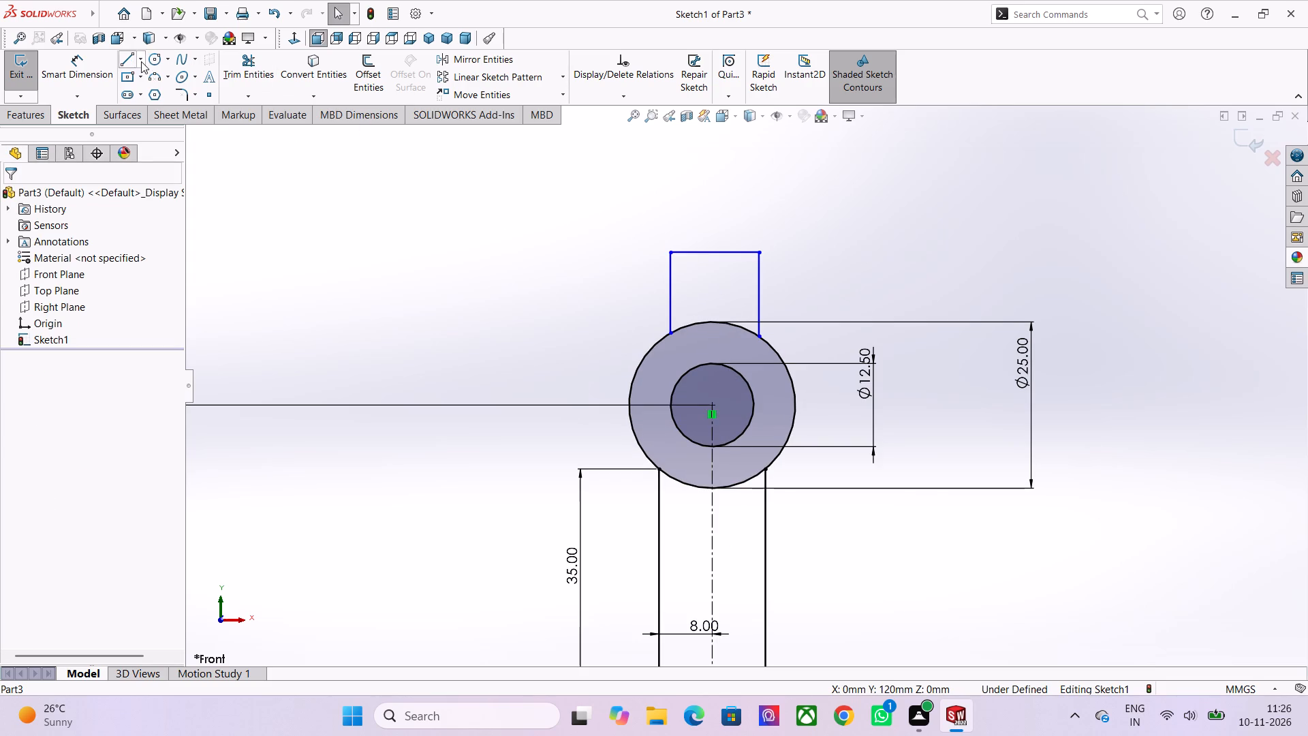
Sketch a vertical centerline from the centre of the 25 mm circle up past the top line of the rectangular outline.
{"action": "left_click", "coordinate": [141, 61]}
{"action": "left_click", "coordinate": [153, 98]}
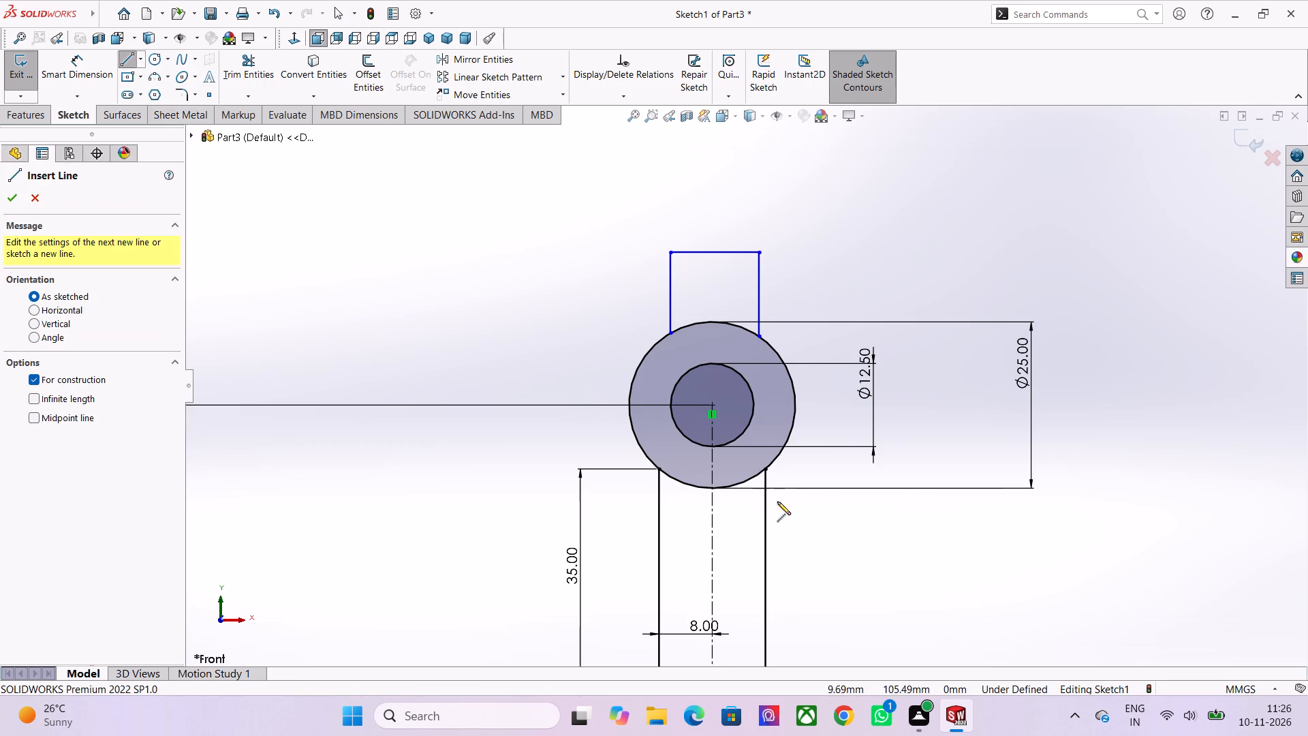
{"action": "left_click", "coordinate": [713, 406]}
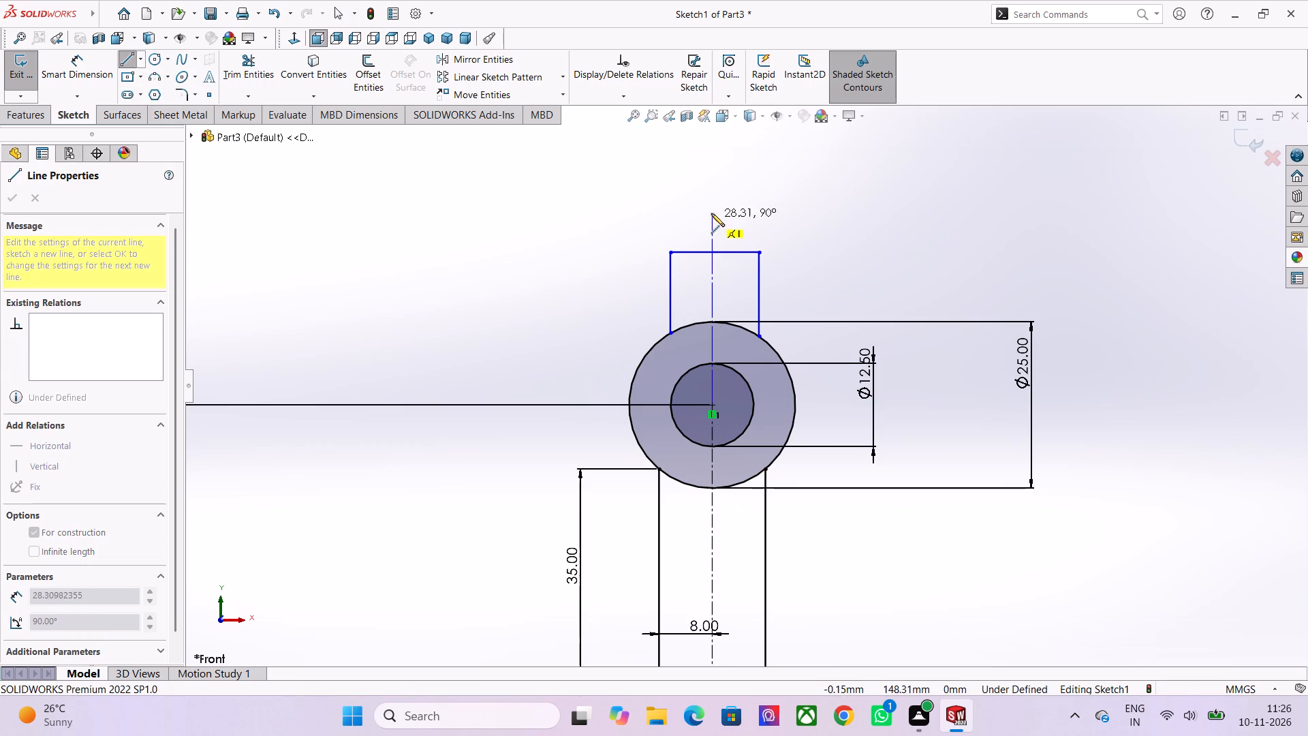
{"action": "left_click", "coordinate": [711, 196]}
{"action": "key", "text": "Escape"}
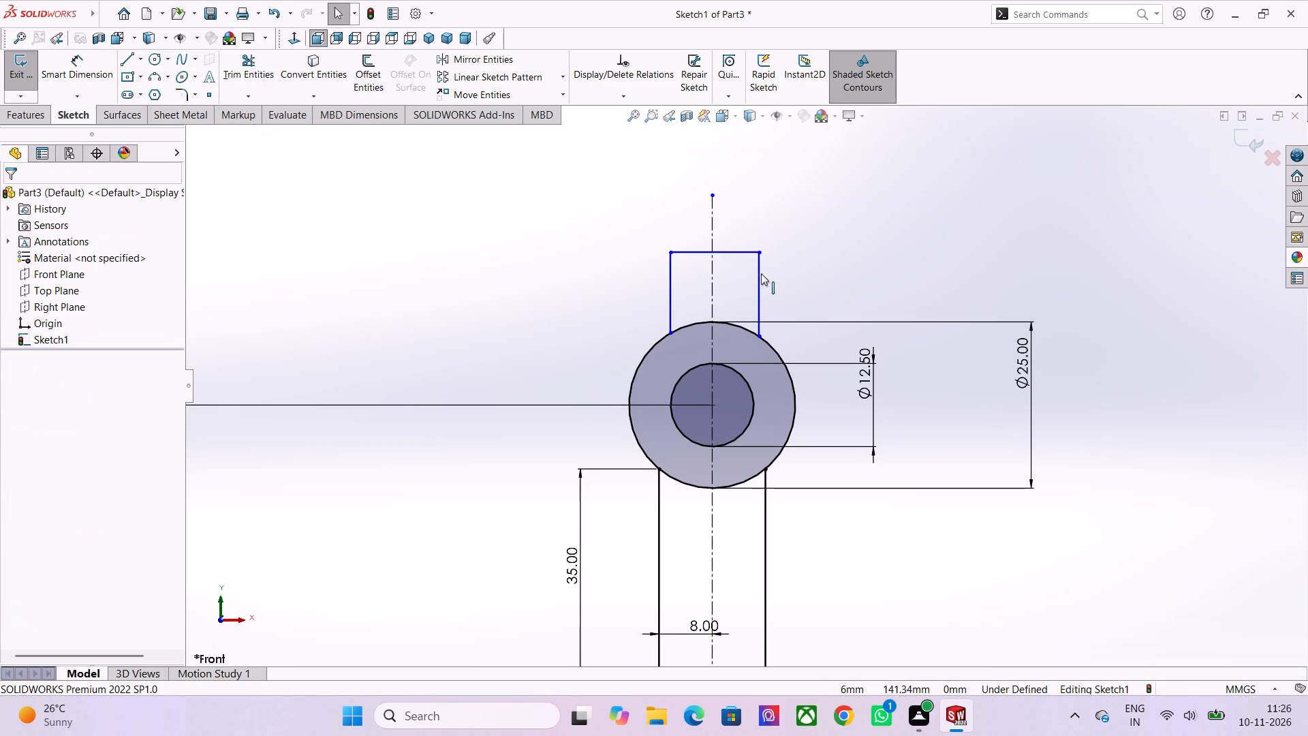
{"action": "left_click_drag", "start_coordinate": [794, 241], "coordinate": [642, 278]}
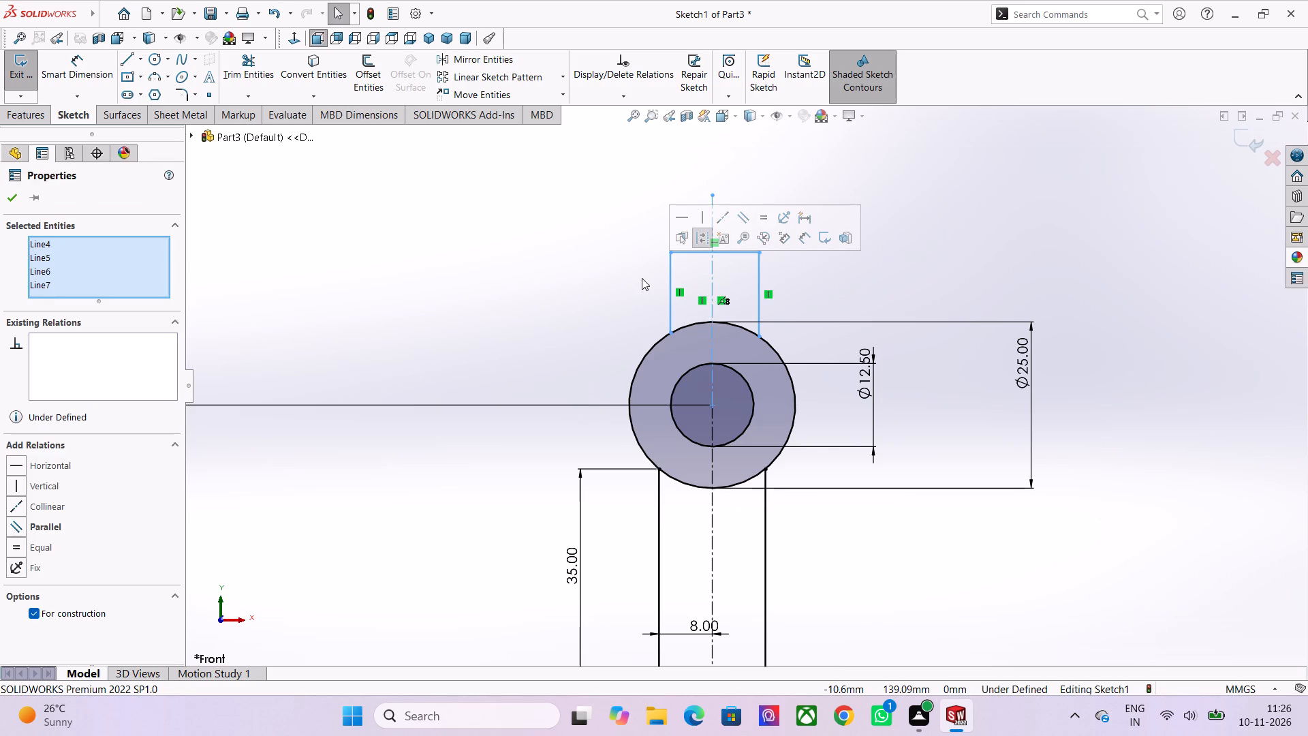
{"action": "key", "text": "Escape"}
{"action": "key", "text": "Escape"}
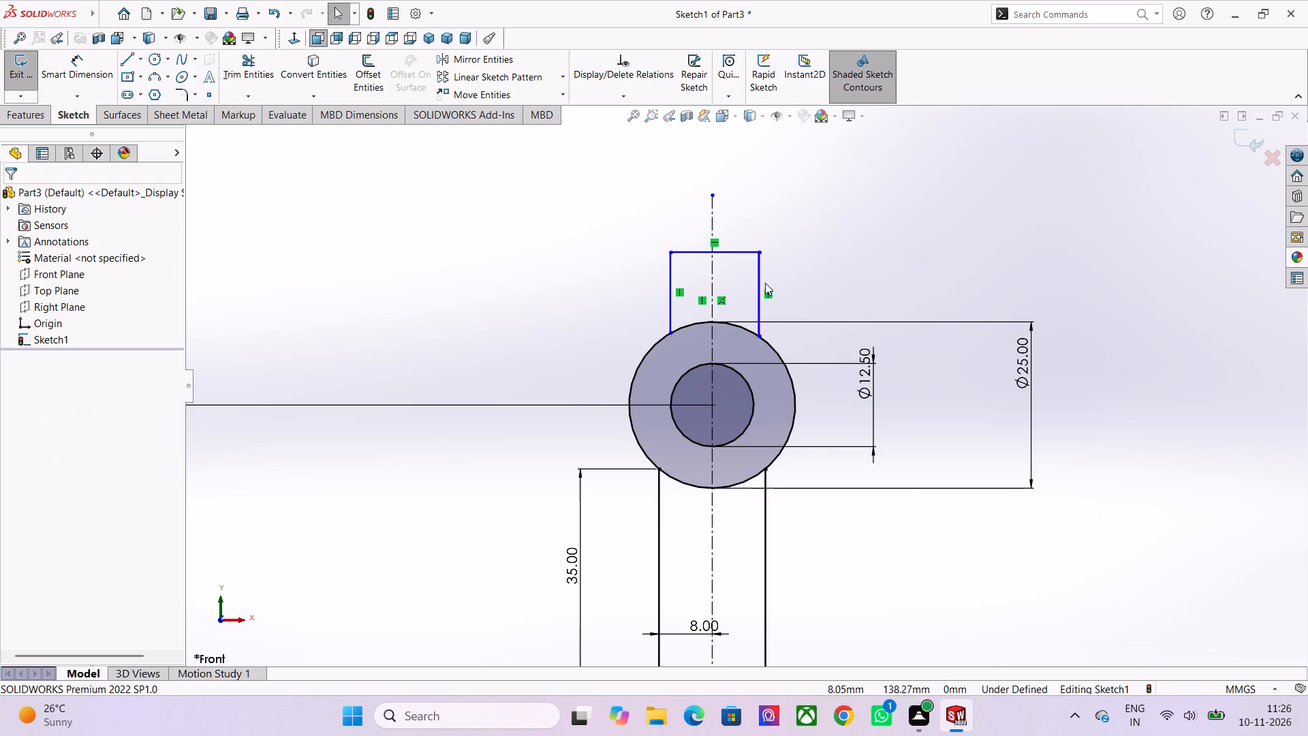
Make the outline's two vertical side lines symmetric about the new vertical centerline.
{"action": "left_click", "coordinate": [760, 278]}
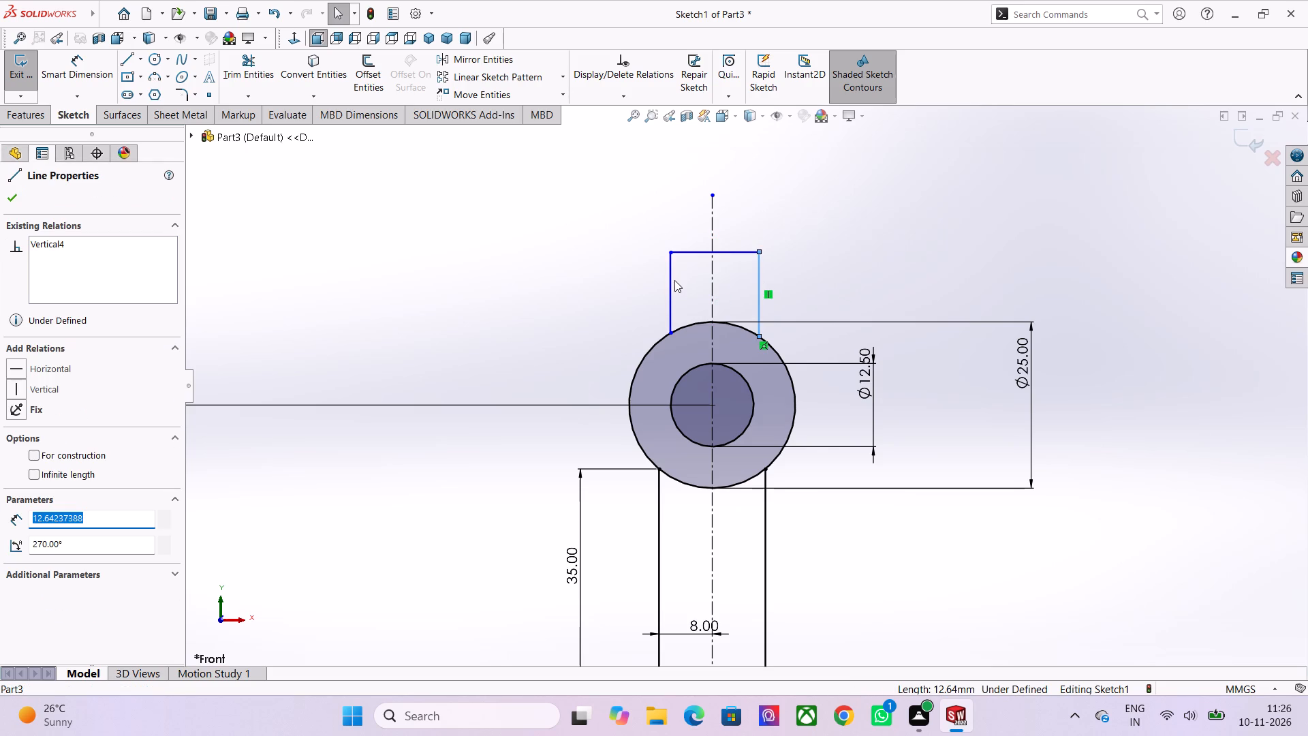
{"action": "left_click", "coordinate": [670, 270], "text": "ctrl"}
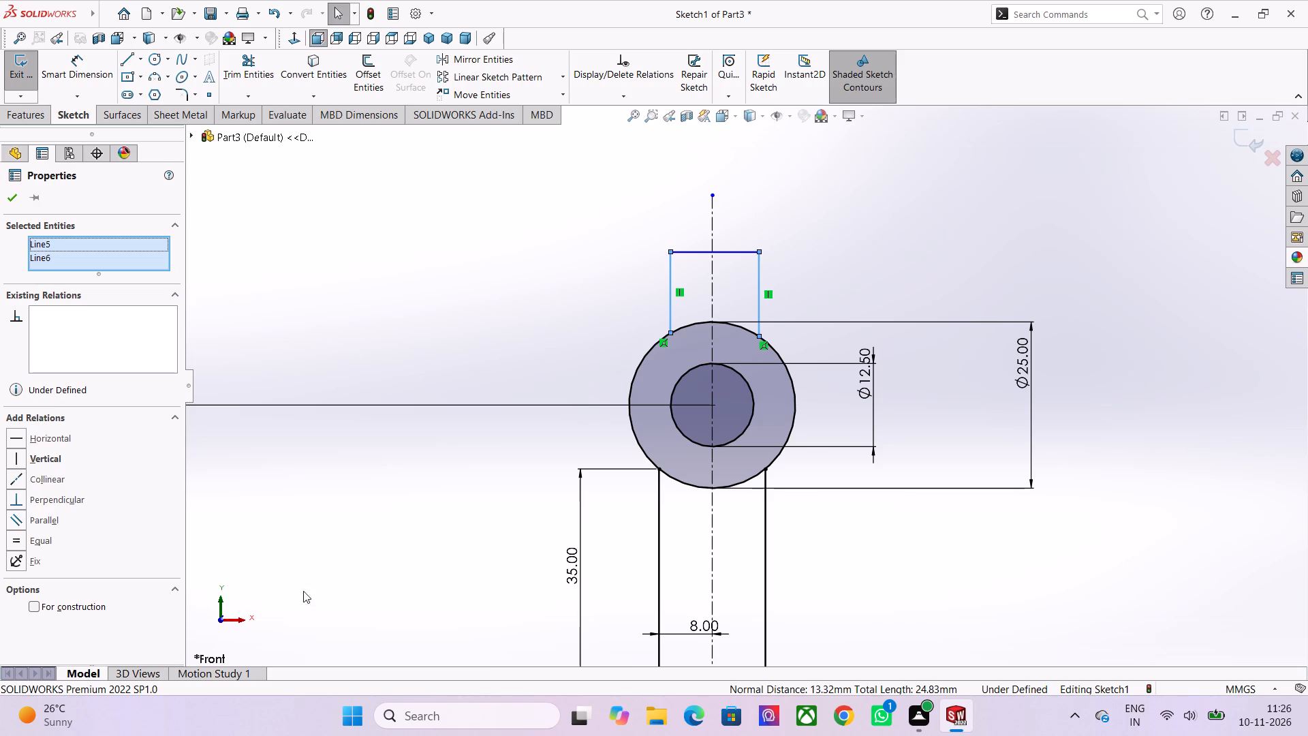
{"action": "scroll", "coordinate": [817, 532], "scroll_direction": "down", "scroll_amount": 2}
{"action": "middle_click_drag", "start_coordinate": [824, 559], "coordinate": [815, 562]}
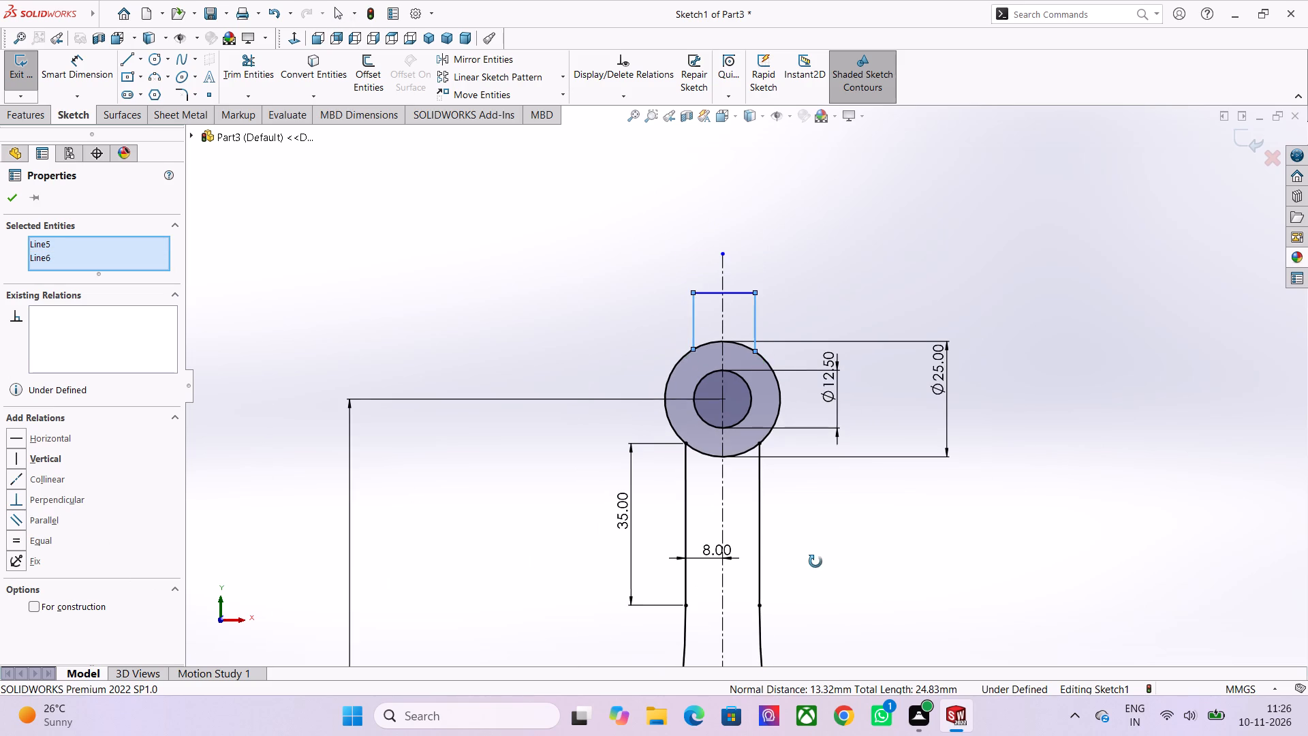
{"action": "middle_click_drag", "start_coordinate": [815, 562], "coordinate": [785, 581]}
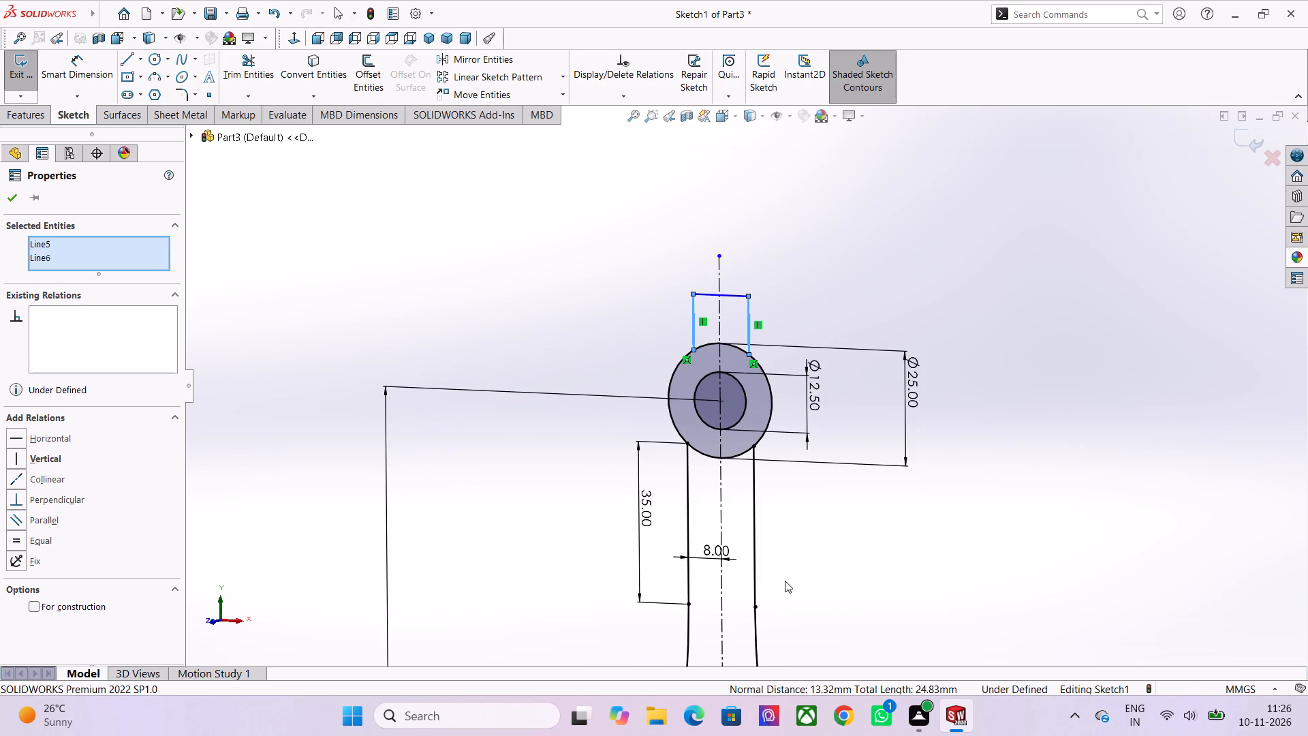
{"action": "key", "text": "ctrl+8"}
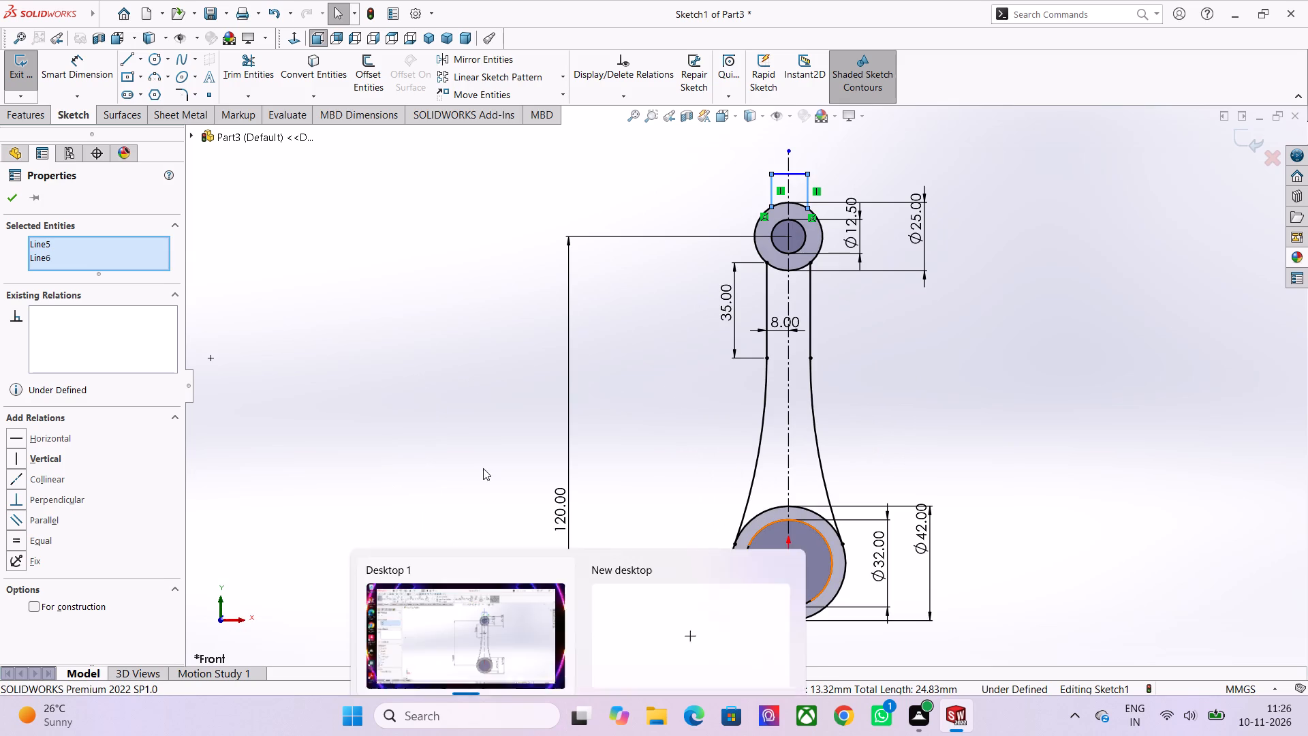
{"action": "scroll", "coordinate": [827, 169], "scroll_direction": "up", "scroll_amount": 3}
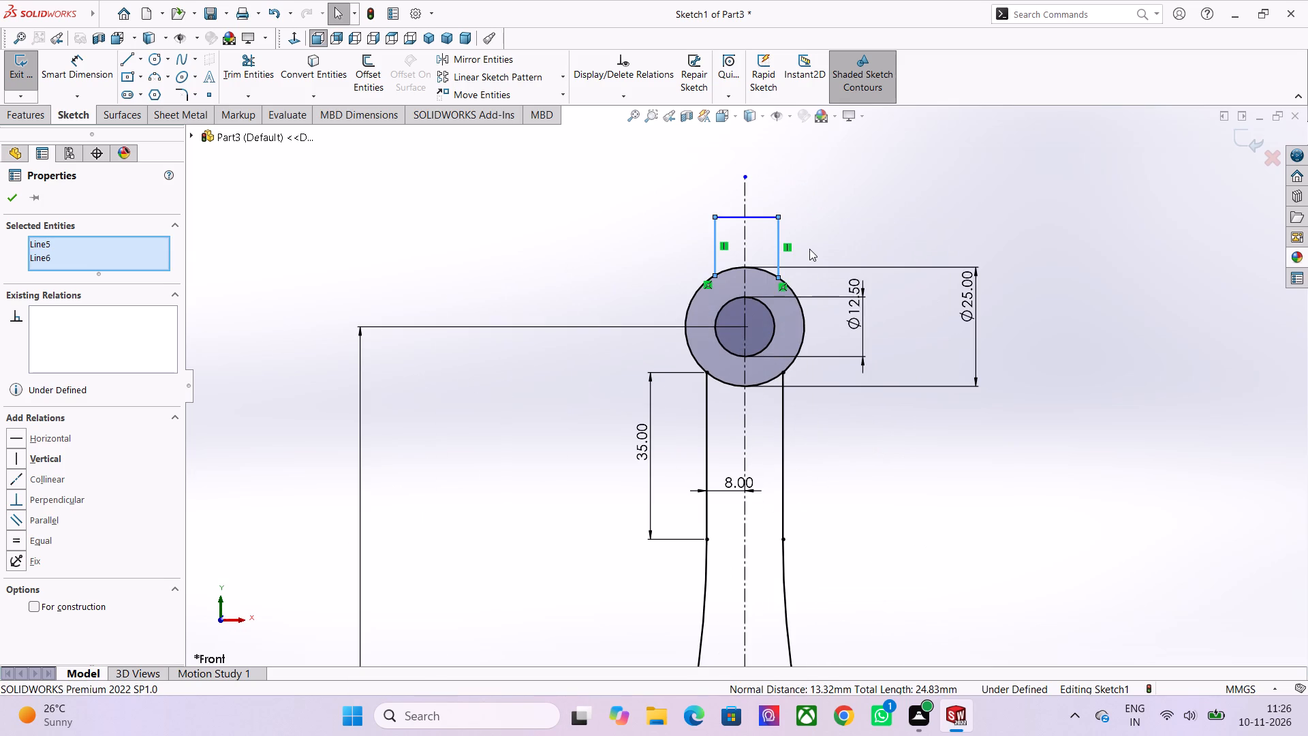
{"action": "scroll", "coordinate": [809, 249], "scroll_direction": "up", "scroll_amount": 4}
{"action": "scroll", "coordinate": [798, 310], "scroll_direction": "up", "scroll_amount": 3}
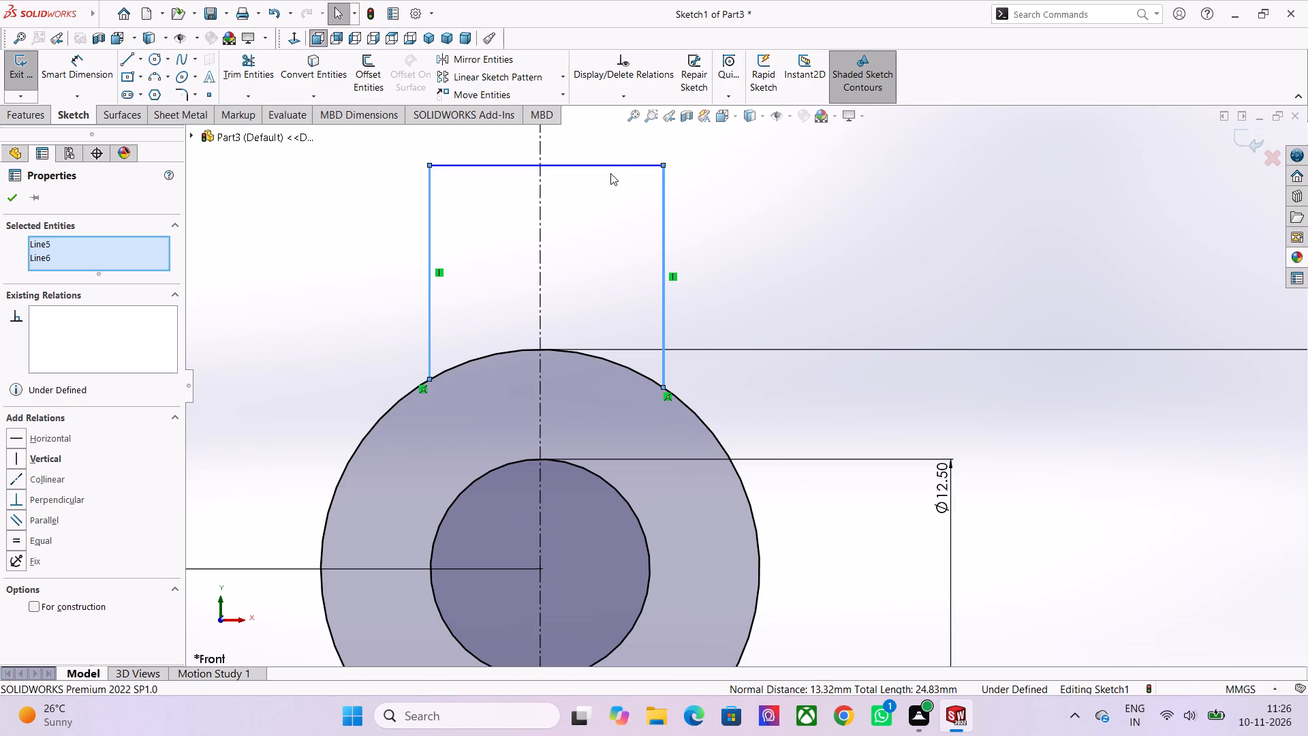
{"action": "left_click", "coordinate": [540, 253], "text": "ctrl"}
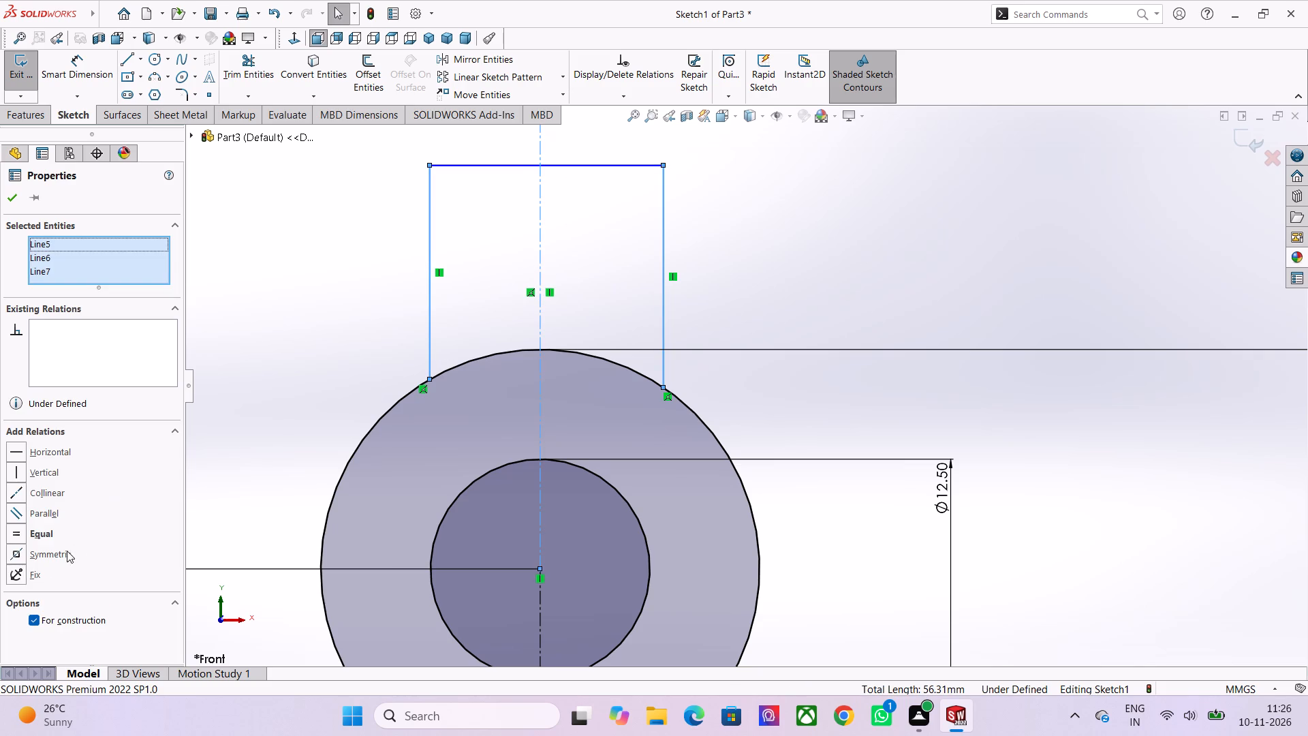
{"action": "left_click", "coordinate": [57, 554]}
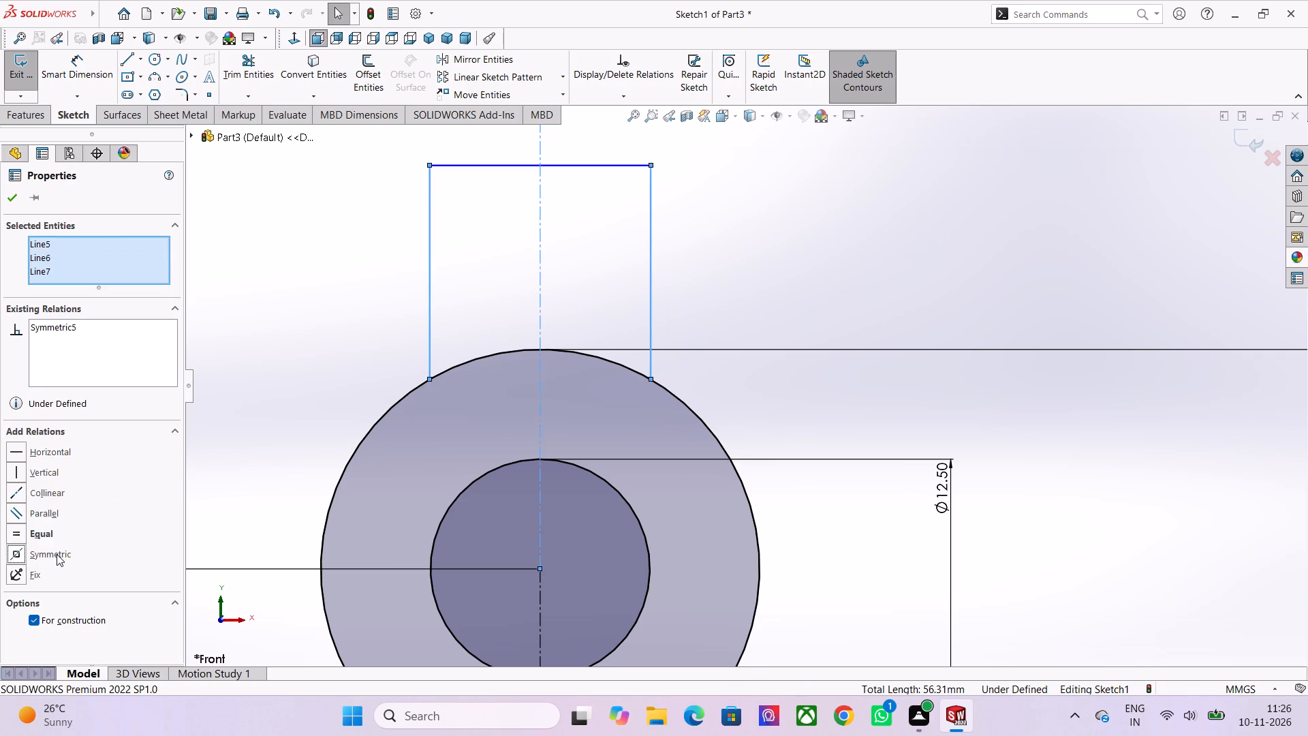
{"action": "key", "text": "Escape"}
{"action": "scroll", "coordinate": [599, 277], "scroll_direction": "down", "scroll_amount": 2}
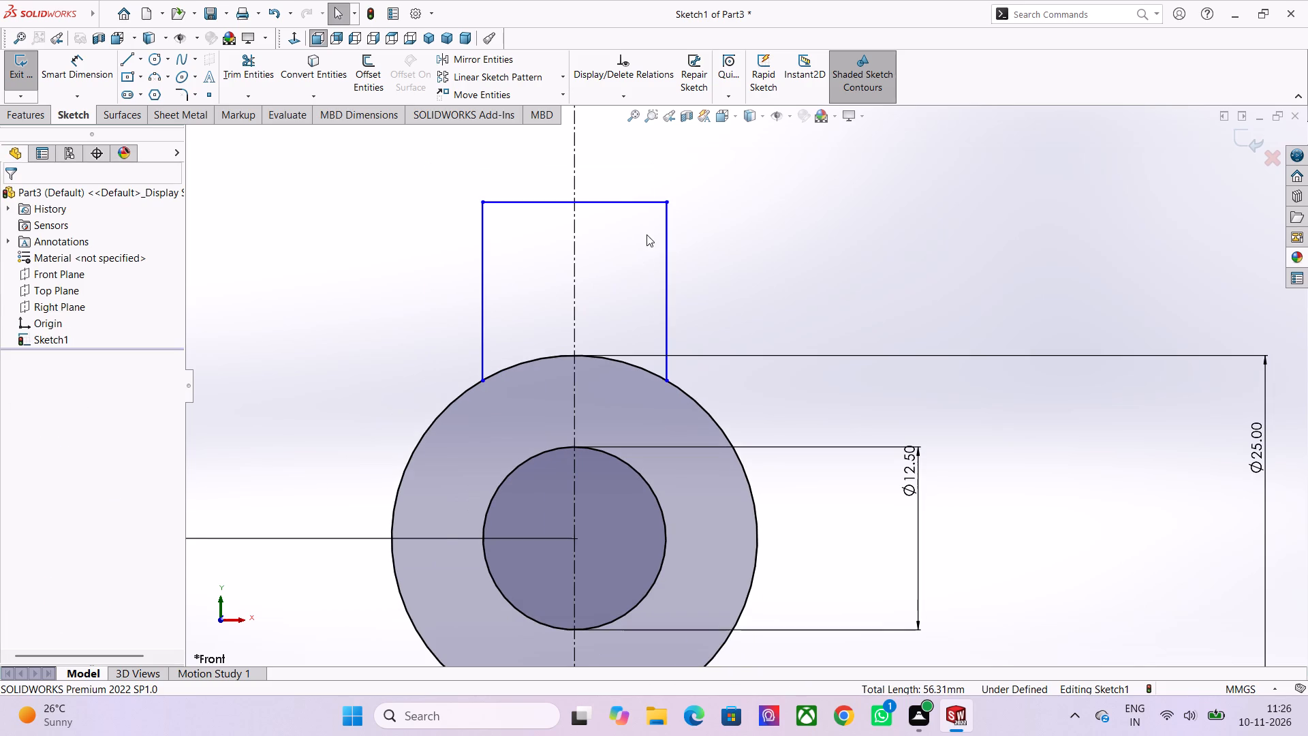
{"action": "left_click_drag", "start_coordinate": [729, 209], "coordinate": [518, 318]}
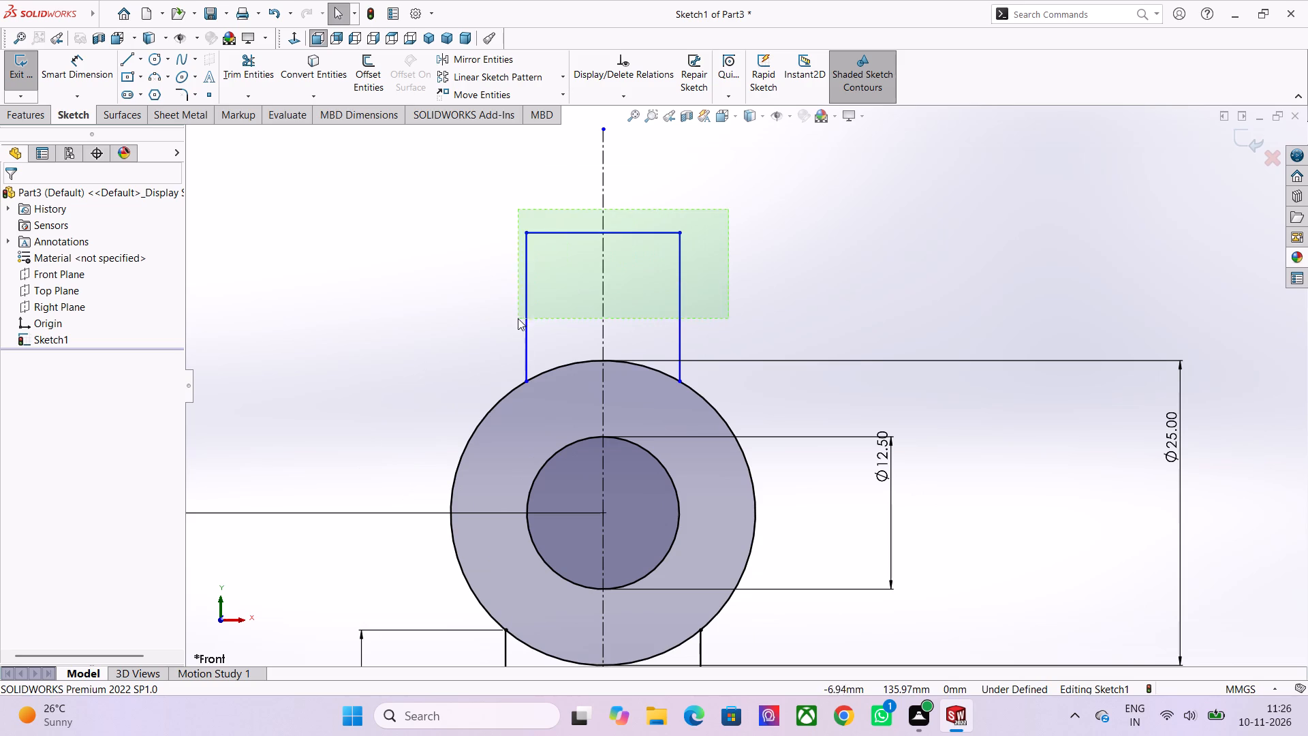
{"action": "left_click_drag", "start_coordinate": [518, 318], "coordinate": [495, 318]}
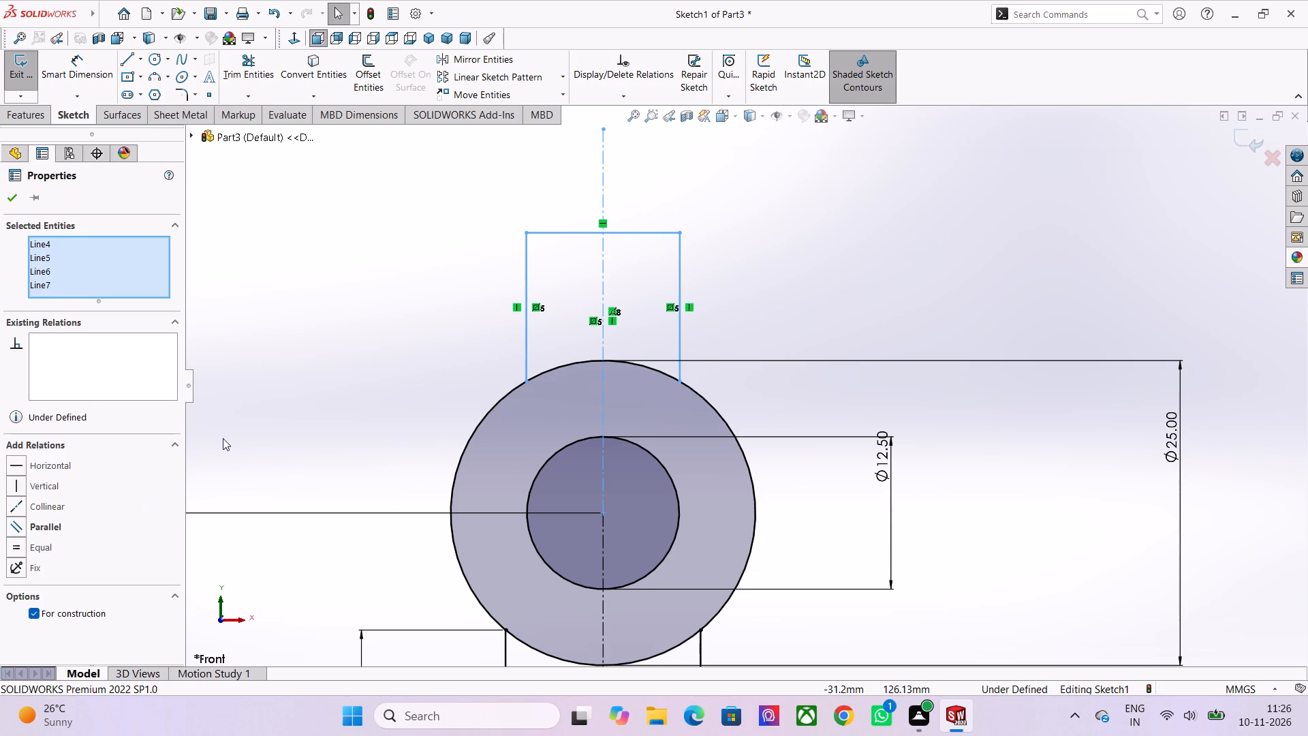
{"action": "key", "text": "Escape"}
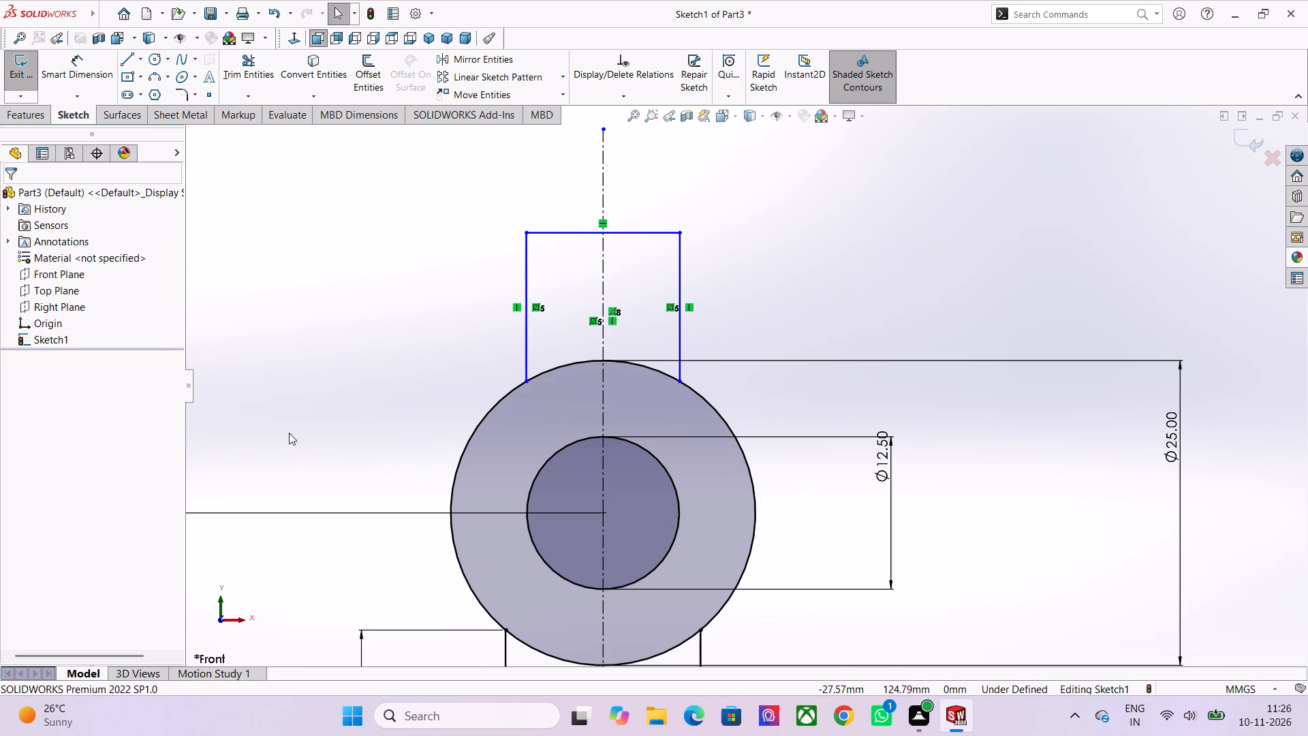
Dimension the rectangular outline above the 25 mm circle: 12.5 mm for the horizontal top line and 5 mm for a vertical side.
{"action": "left_click", "coordinate": [85, 76]}
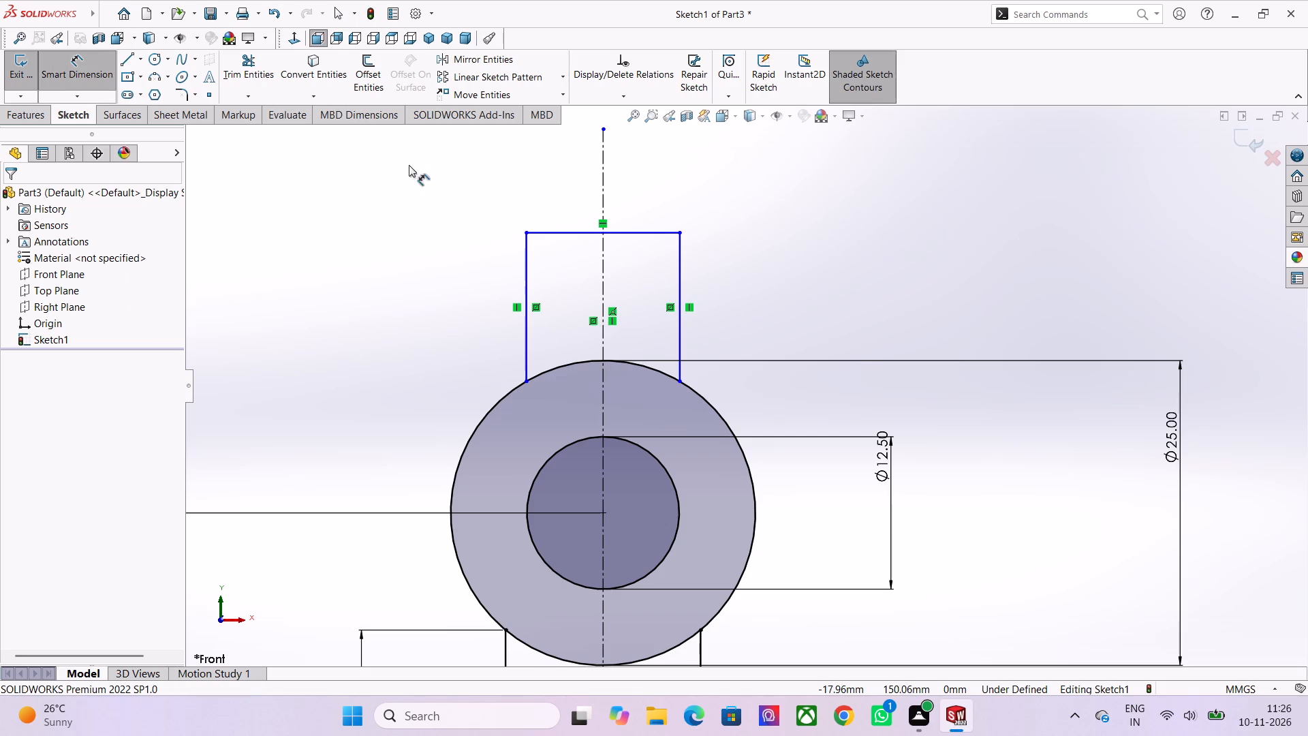
{"action": "left_click", "coordinate": [578, 232]}
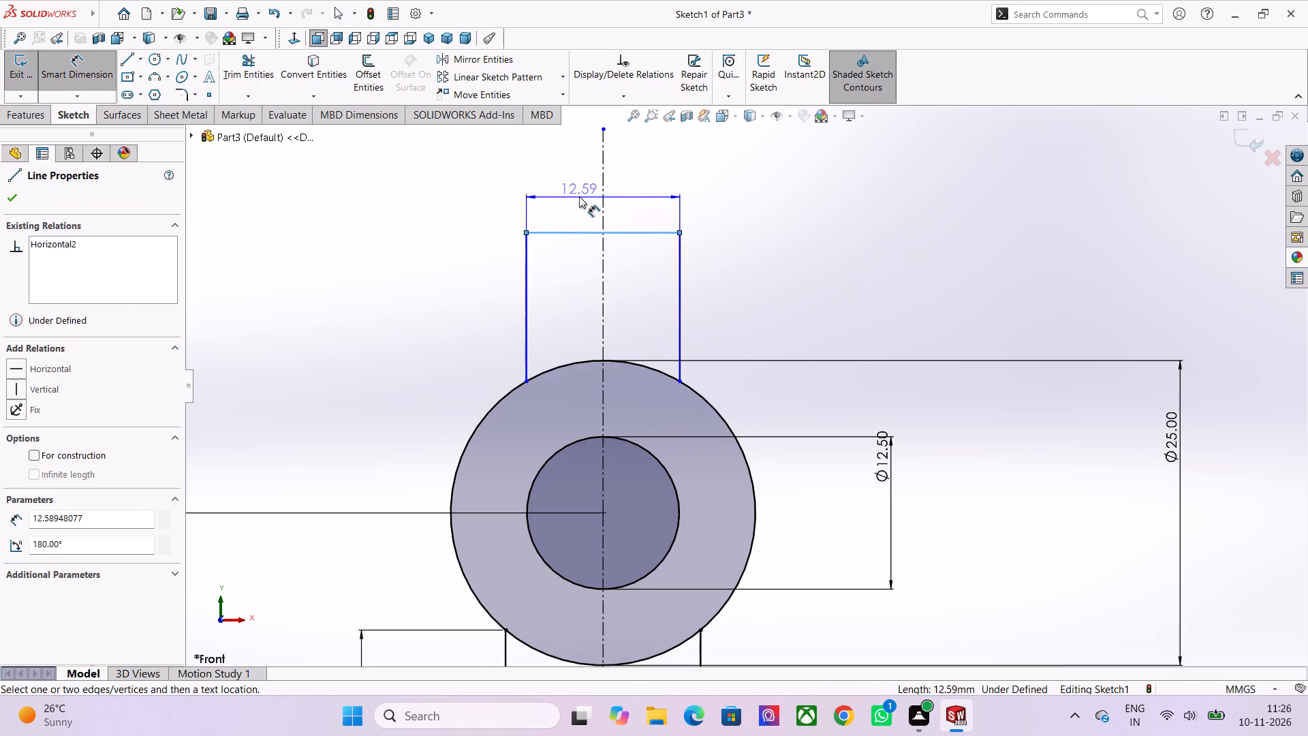
{"action": "left_click", "coordinate": [579, 196]}
{"action": "type", "text": "12.5"}
{"action": "key", "text": "Return"}
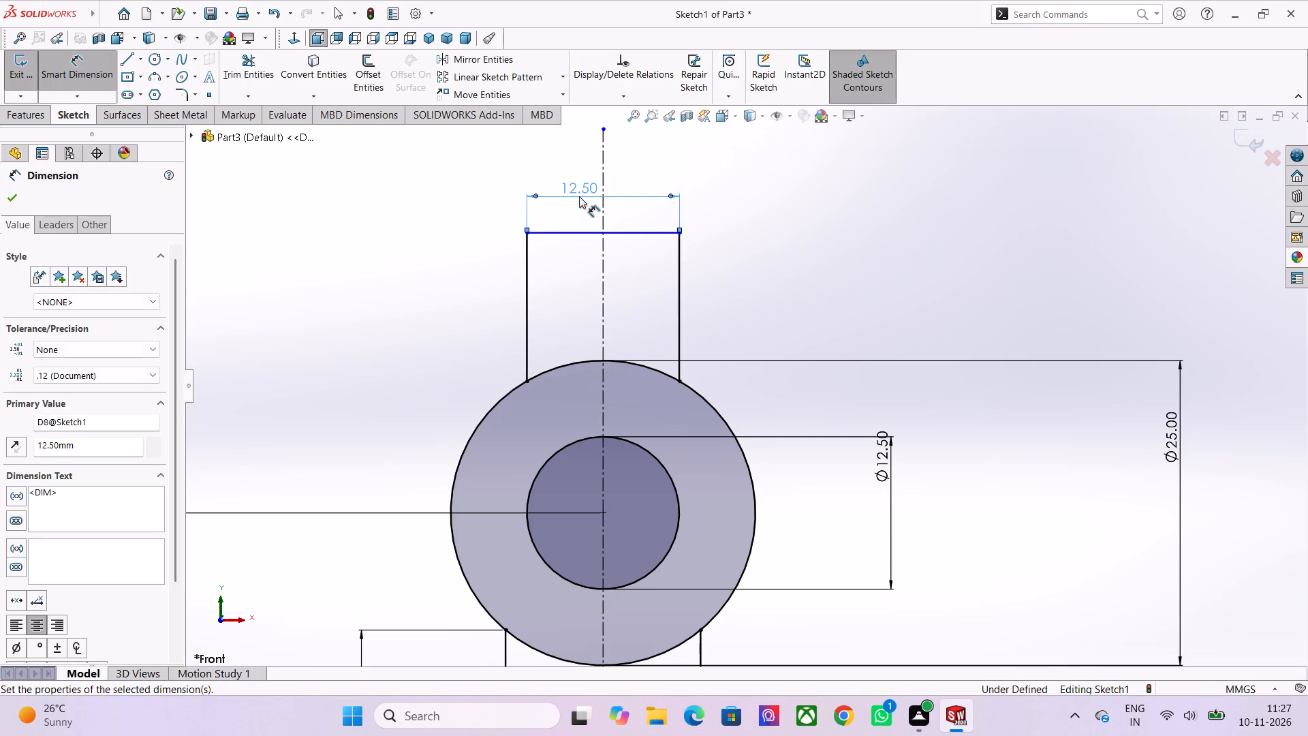
{"action": "left_click", "coordinate": [529, 299]}
{"action": "left_click", "coordinate": [456, 301]}
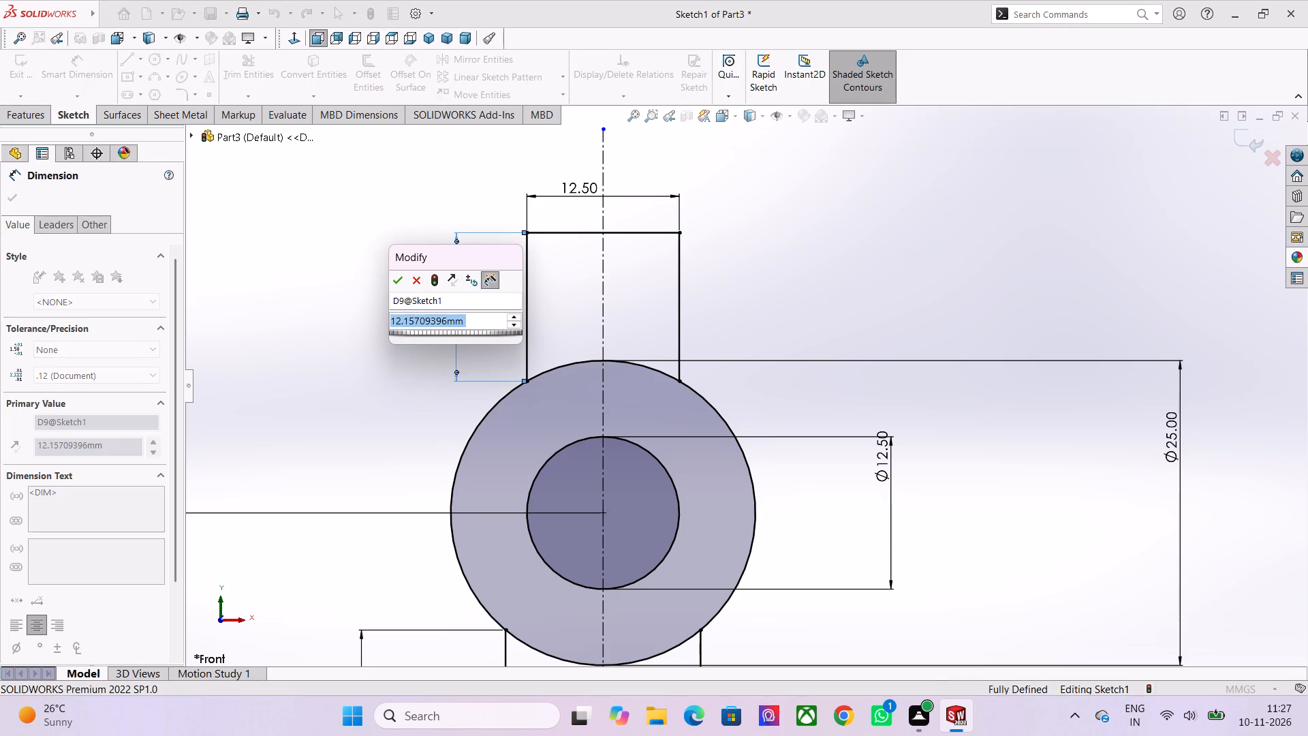
{"action": "key", "text": "5"}
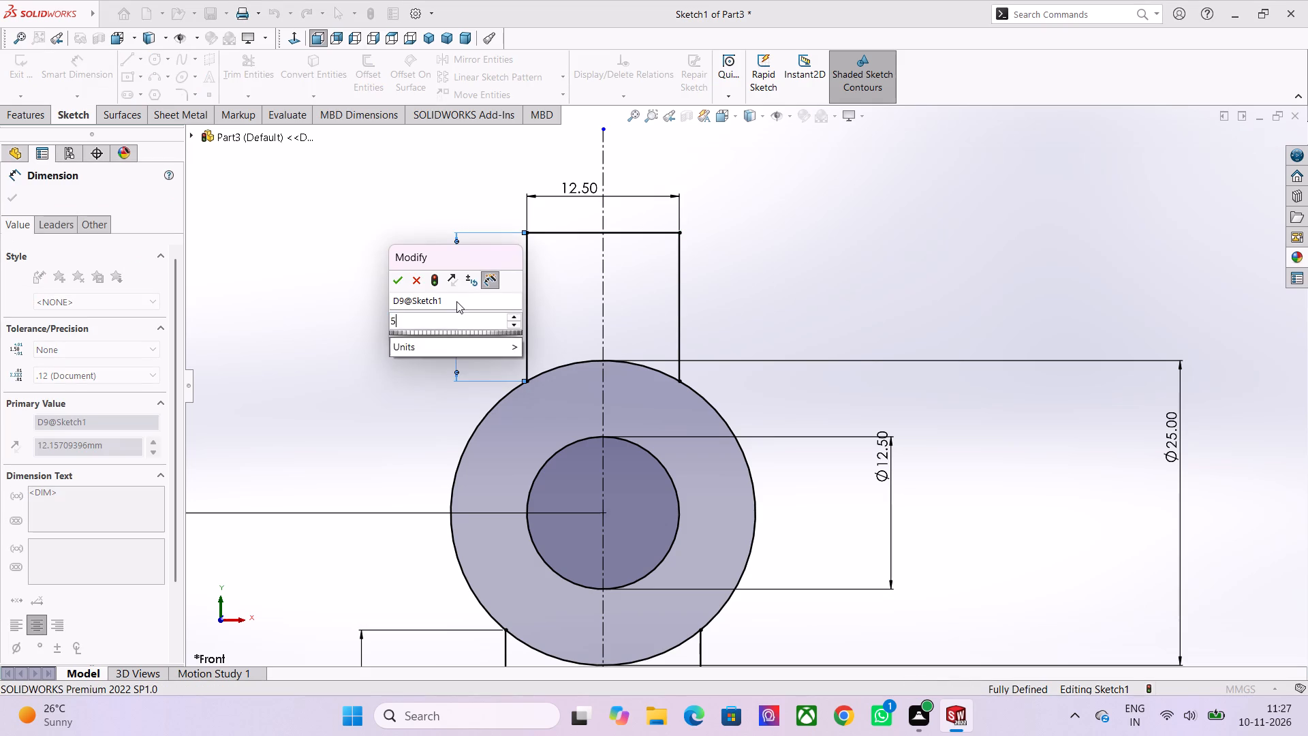
{"action": "key", "text": "Return"}
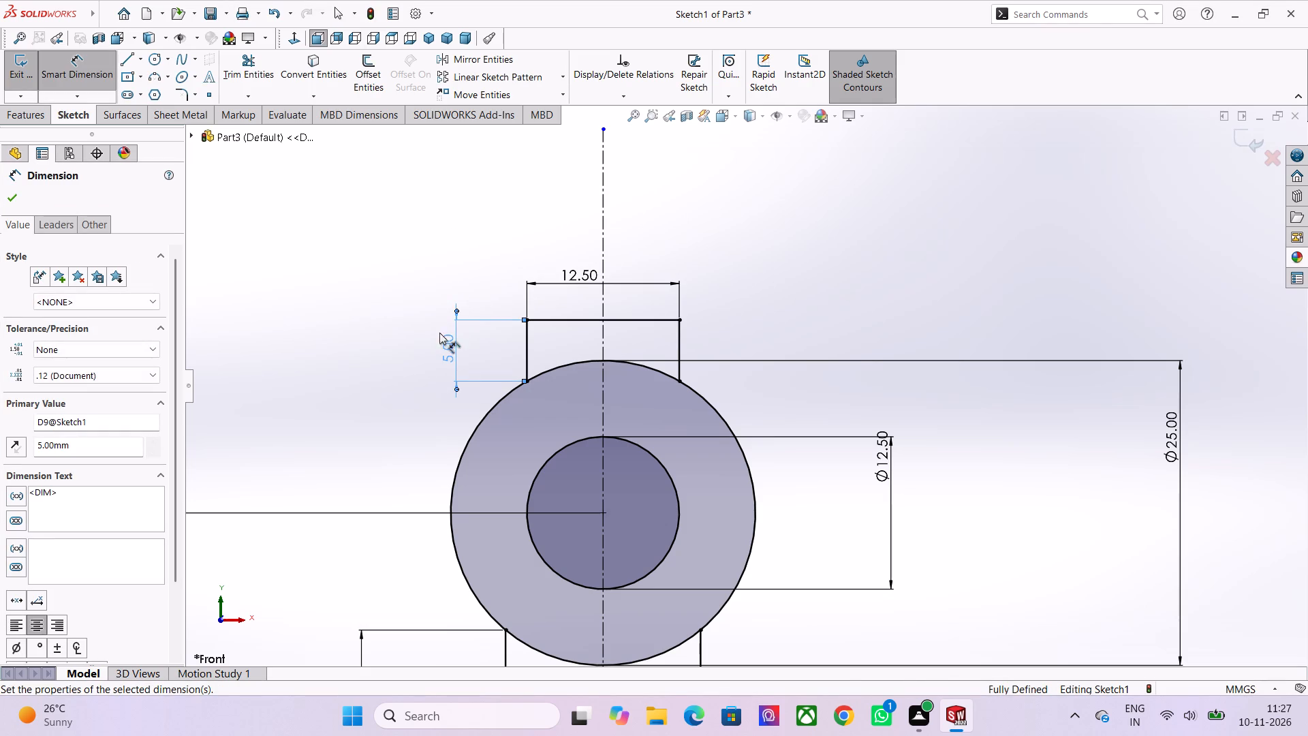
{"action": "left_click", "coordinate": [12, 203]}
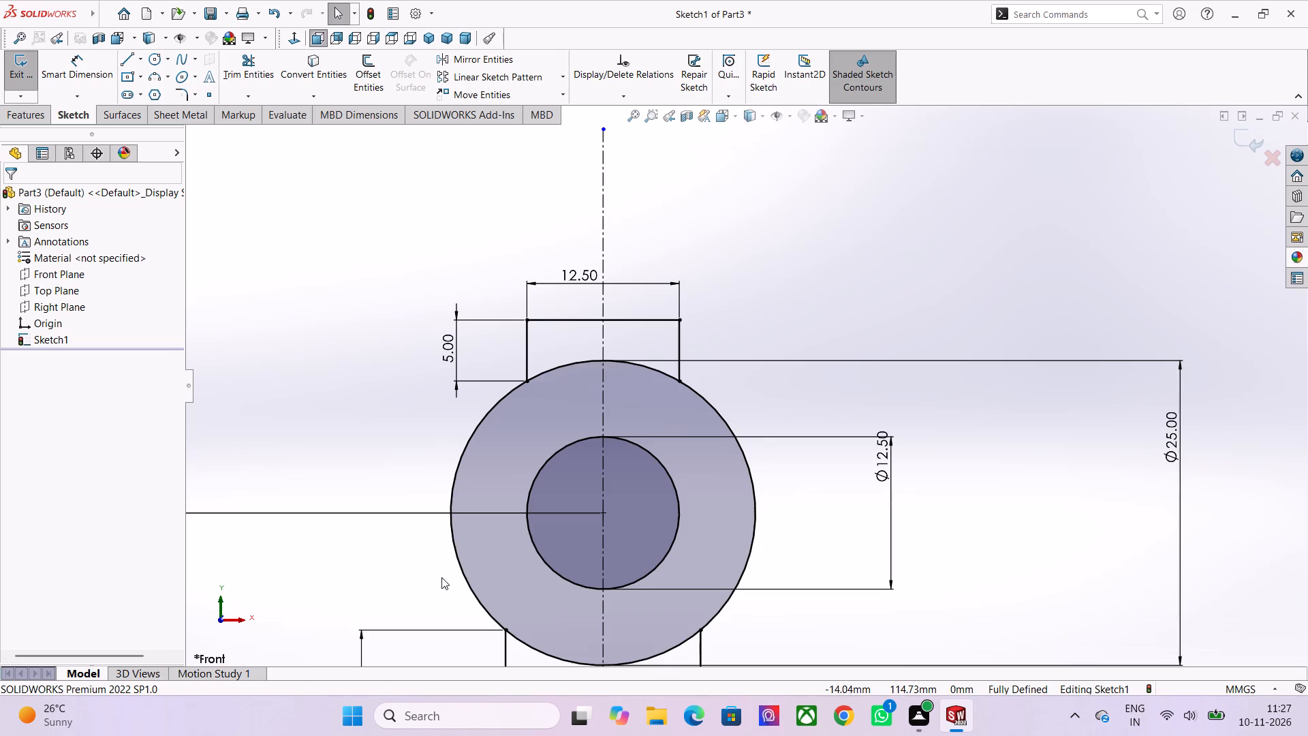
Sketch an open-topped rectangular outline below the 42 mm circle: horizontal bottom about 30.5 mm, vertical sides about 20.6 mm and 24.7 mm up to the circle.
{"action": "scroll", "coordinate": [459, 577], "scroll_direction": "down", "scroll_amount": 3}
{"action": "scroll", "coordinate": [606, 561], "scroll_direction": "down", "scroll_amount": 2}
{"action": "scroll", "coordinate": [638, 631], "scroll_direction": "down", "scroll_amount": 2}
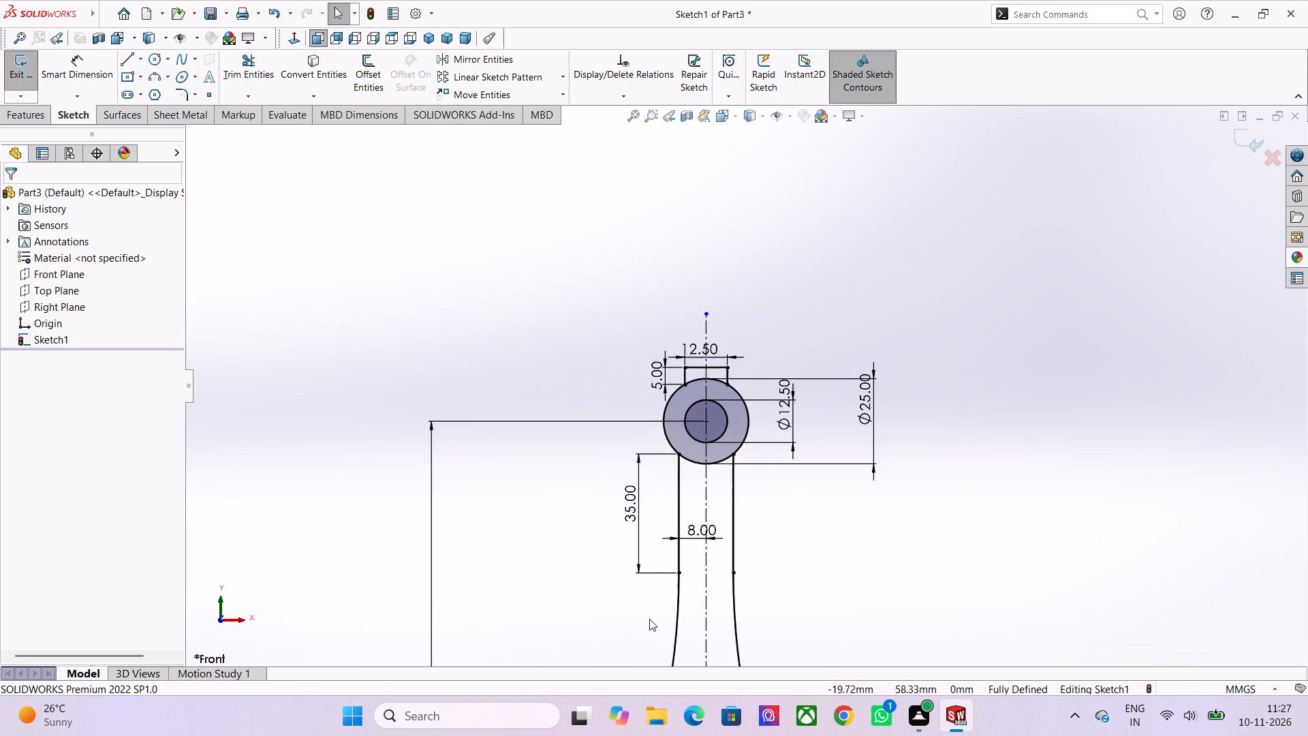
{"action": "scroll", "coordinate": [653, 613], "scroll_direction": "down", "scroll_amount": 6}
{"action": "scroll", "coordinate": [736, 627], "scroll_direction": "up", "scroll_amount": 3}
{"action": "scroll", "coordinate": [751, 456], "scroll_direction": "up", "scroll_amount": 2}
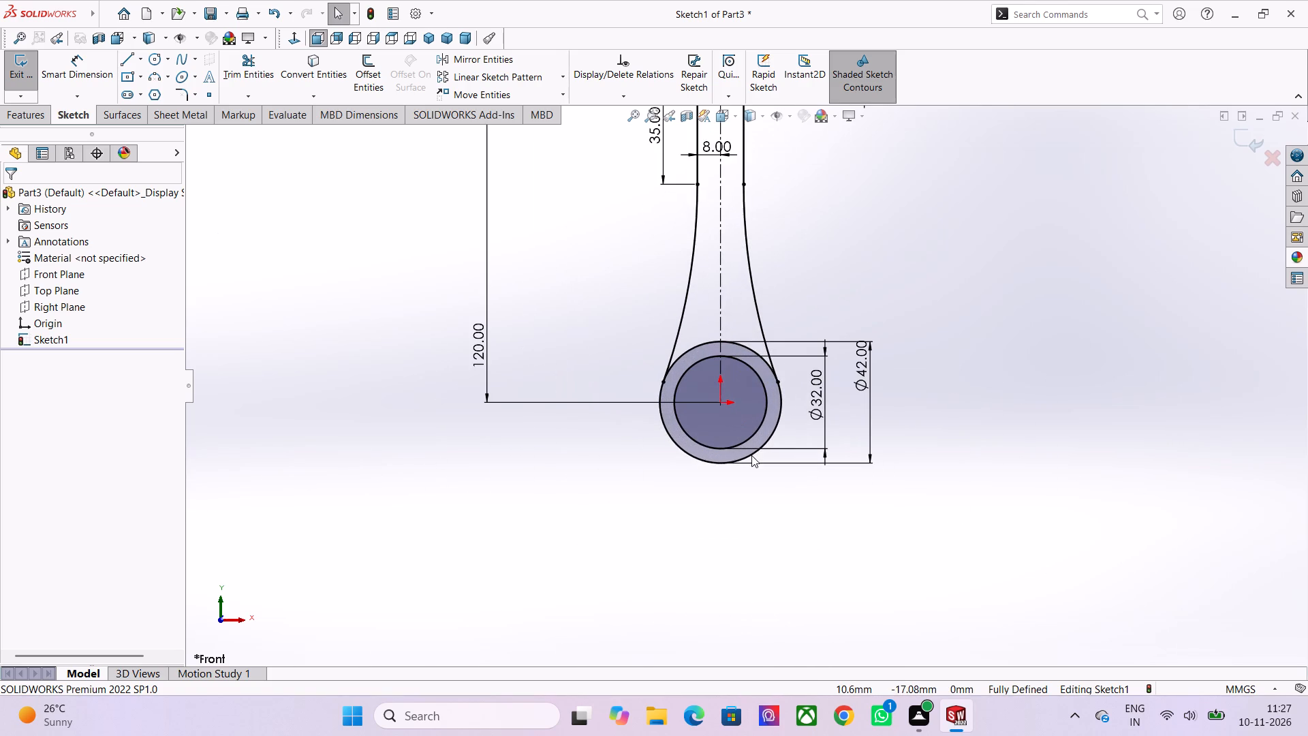
{"action": "left_click", "coordinate": [131, 57]}
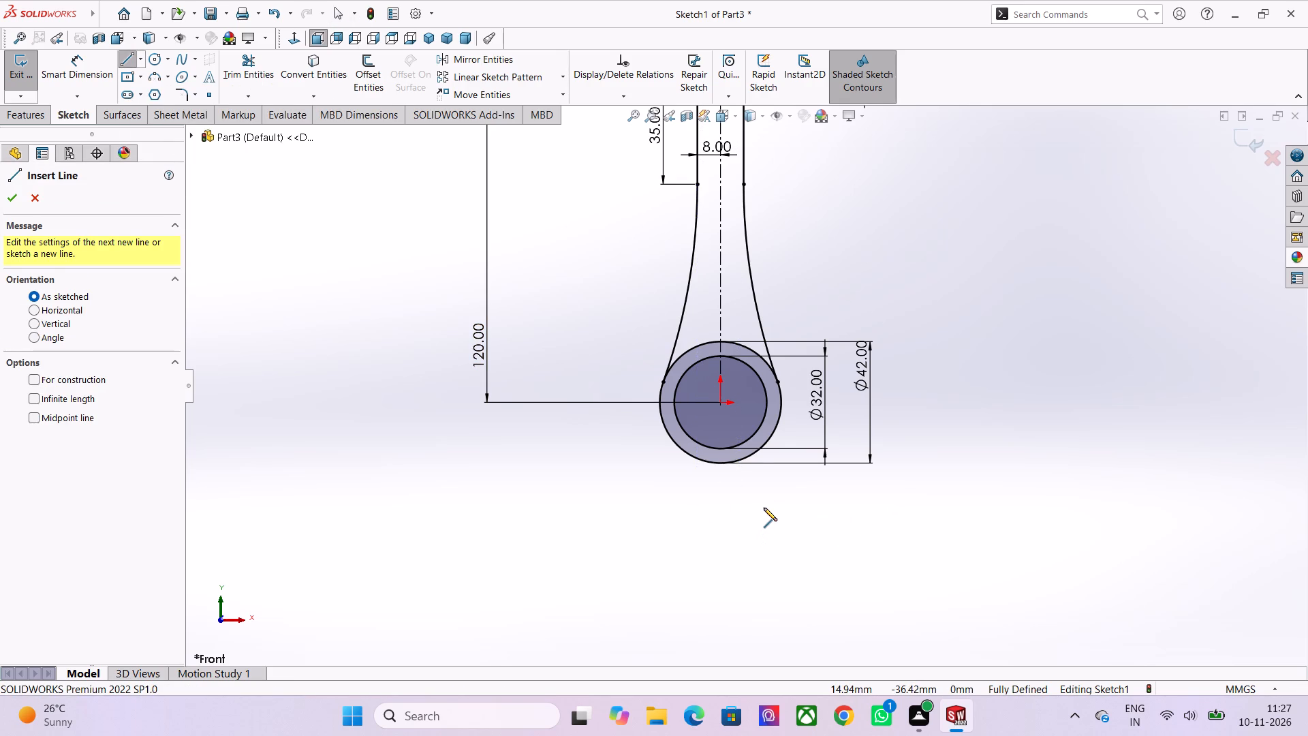
{"action": "scroll", "coordinate": [764, 508], "scroll_direction": "up", "scroll_amount": 1}
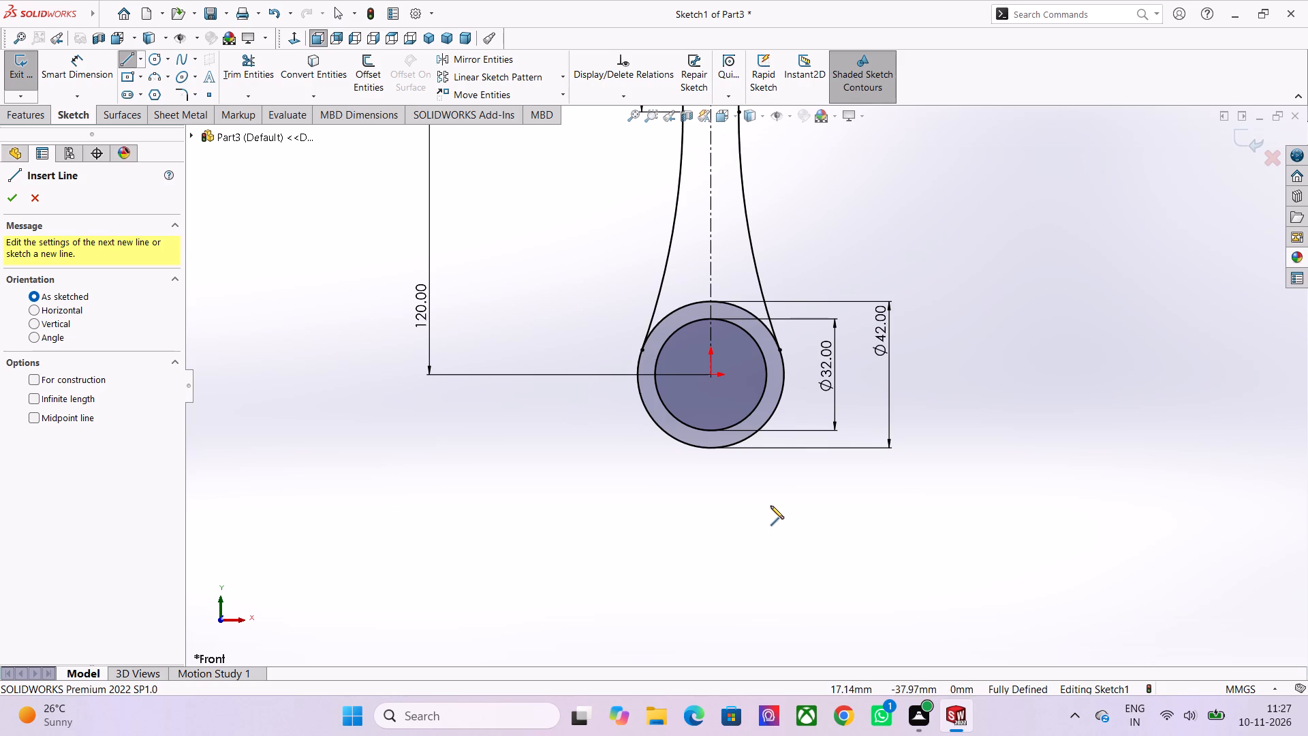
{"action": "left_click", "coordinate": [770, 503]}
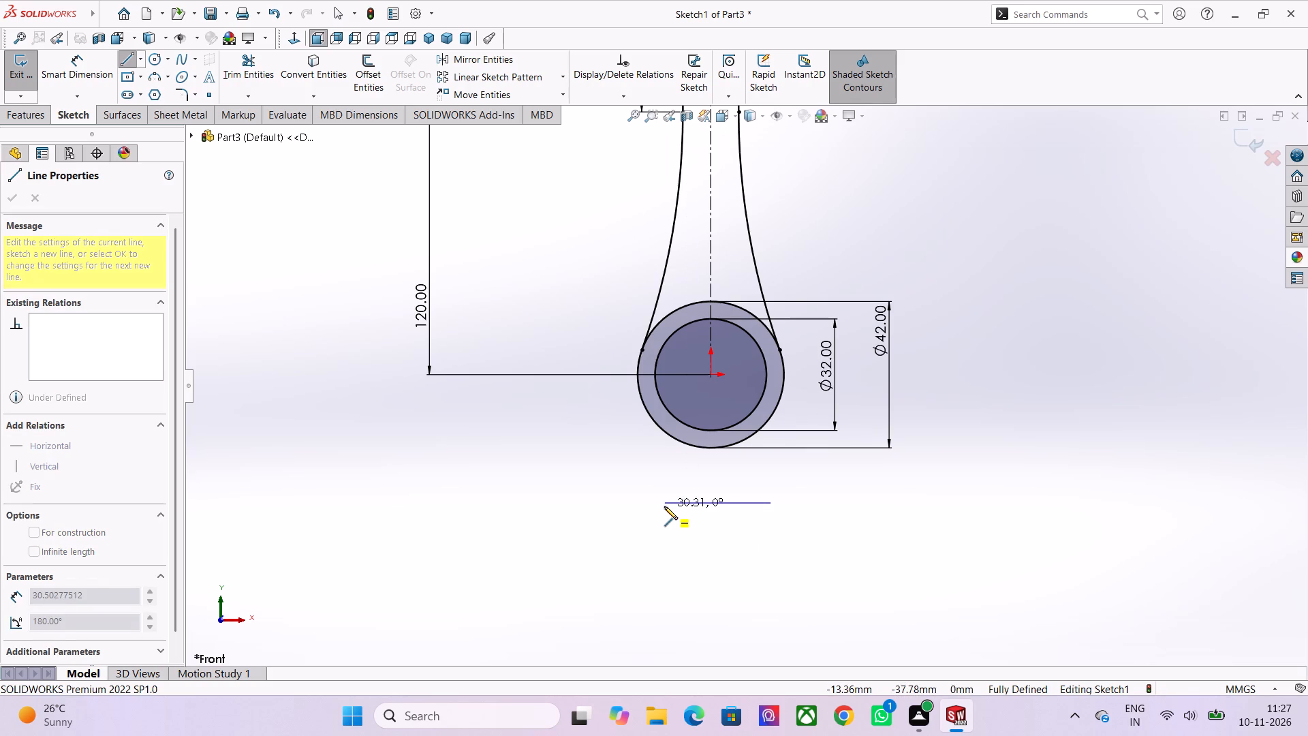
{"action": "left_click", "coordinate": [664, 506]}
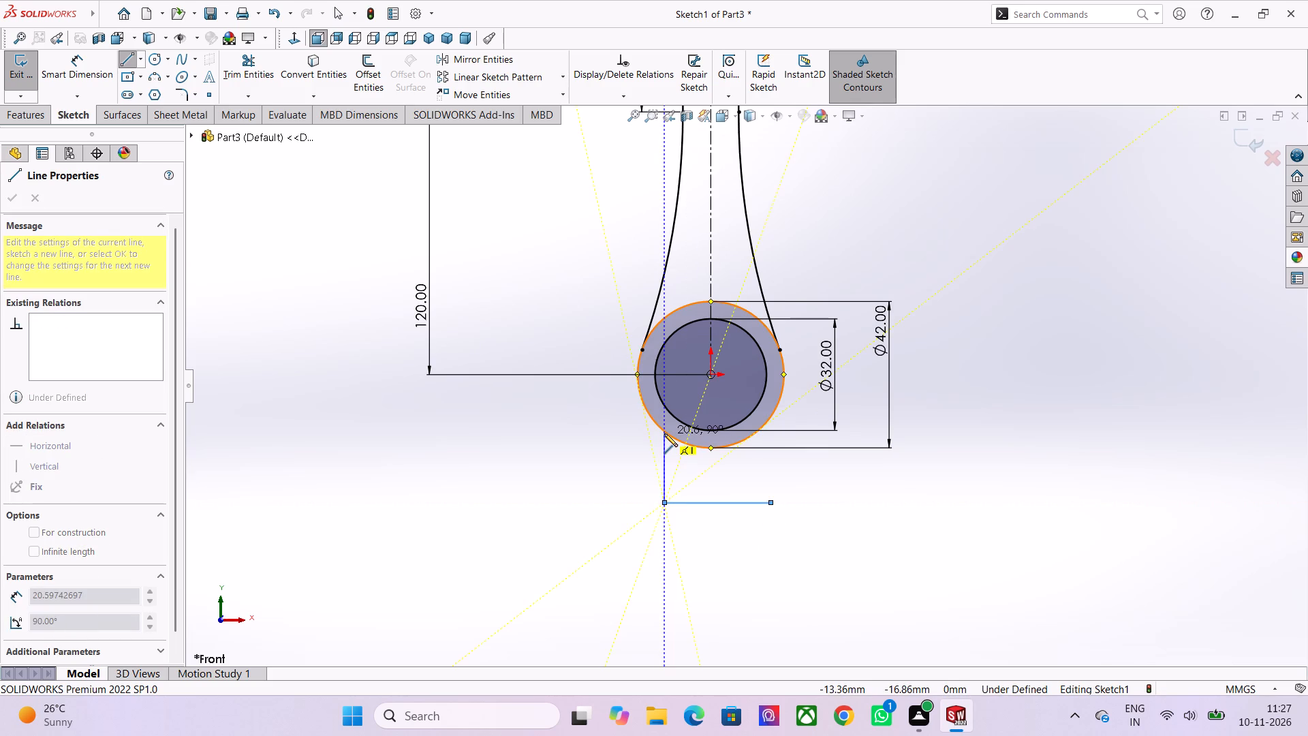
{"action": "left_click", "coordinate": [664, 433]}
{"action": "key", "text": "Escape"}
{"action": "key", "text": "Return"}
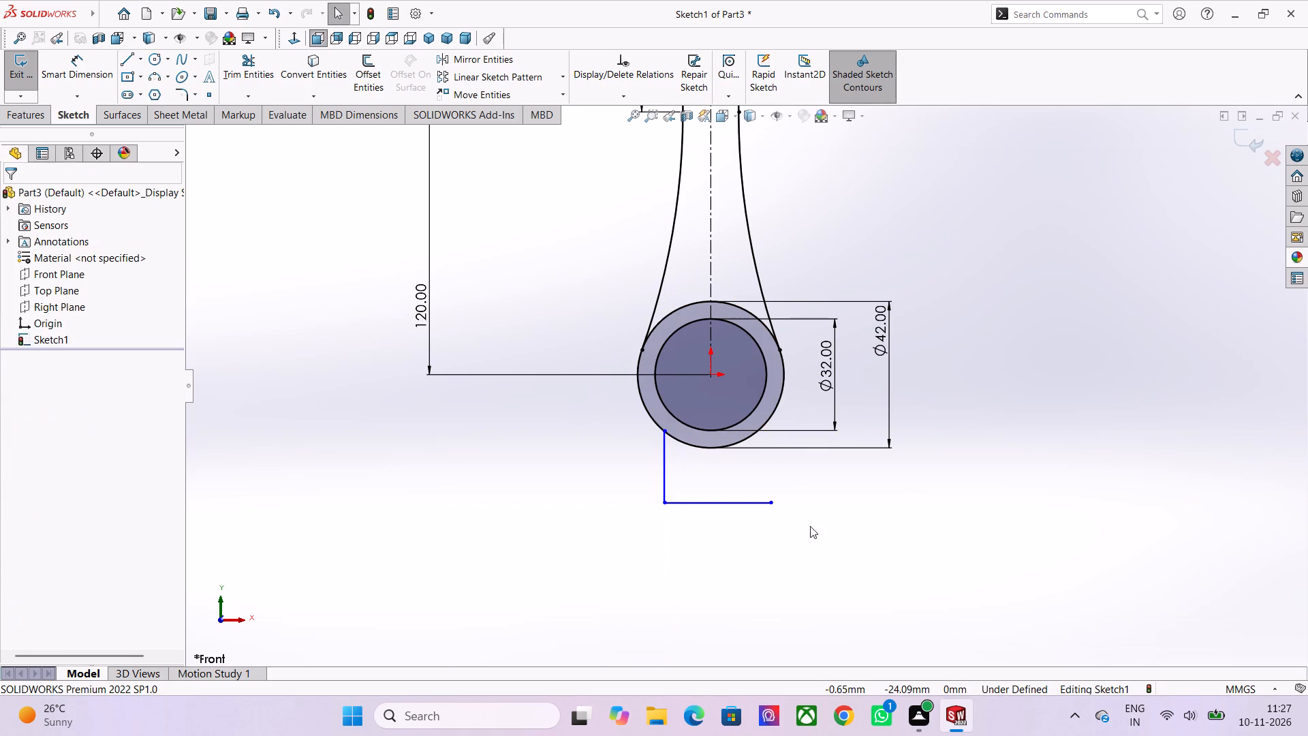
{"action": "left_click", "coordinate": [770, 501]}
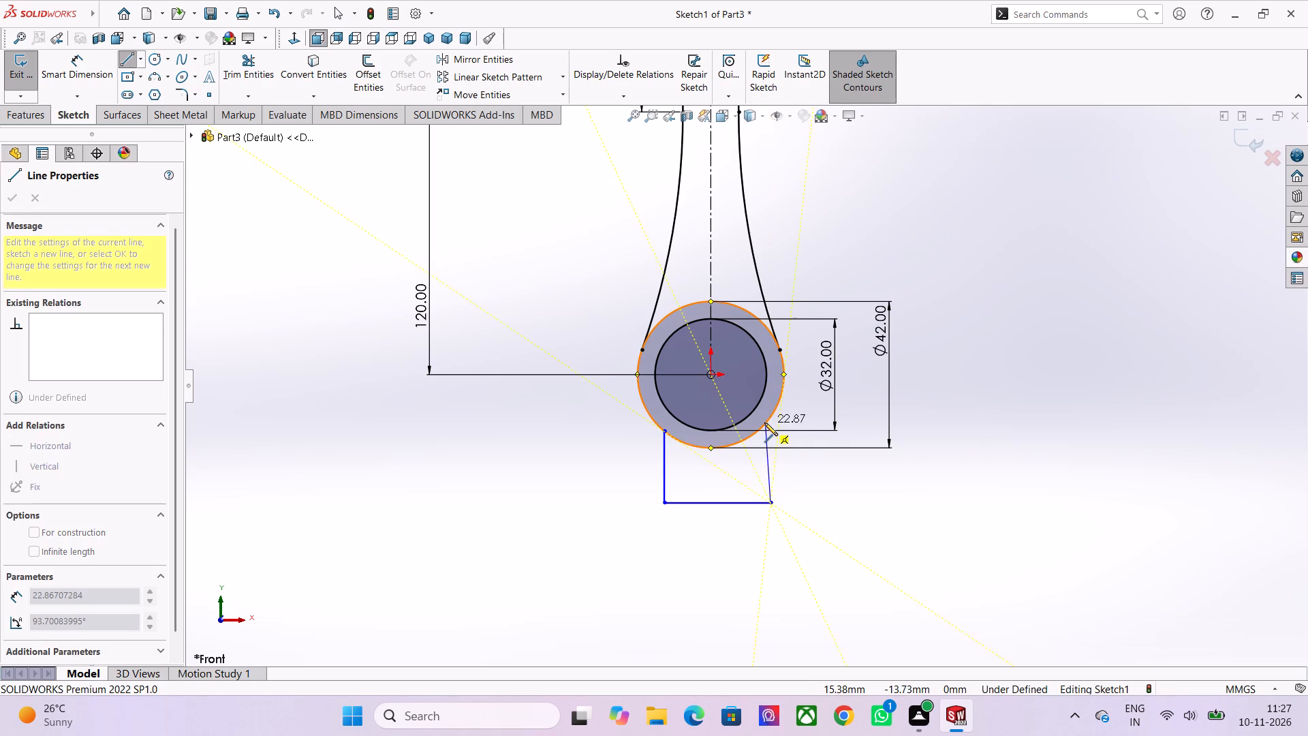
{"action": "scroll", "coordinate": [770, 427], "scroll_direction": "up", "scroll_amount": 2}
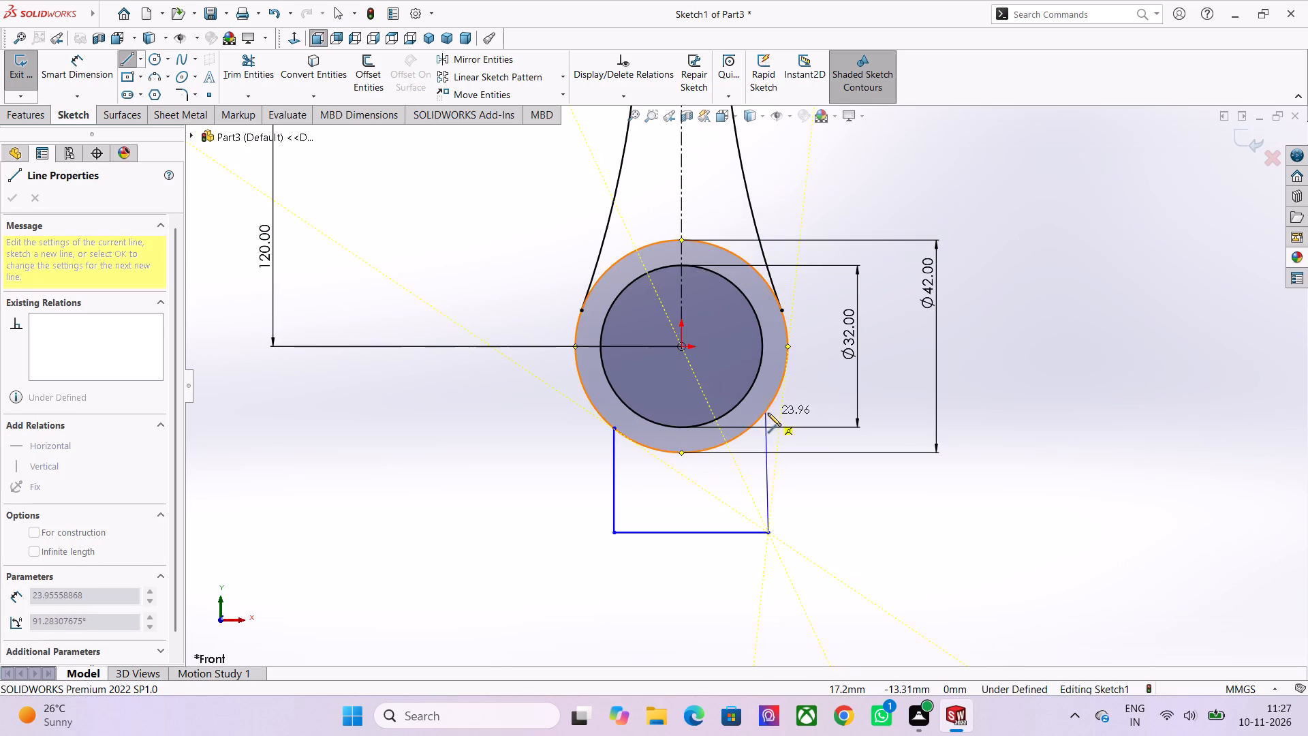
{"action": "left_click", "coordinate": [766, 410]}
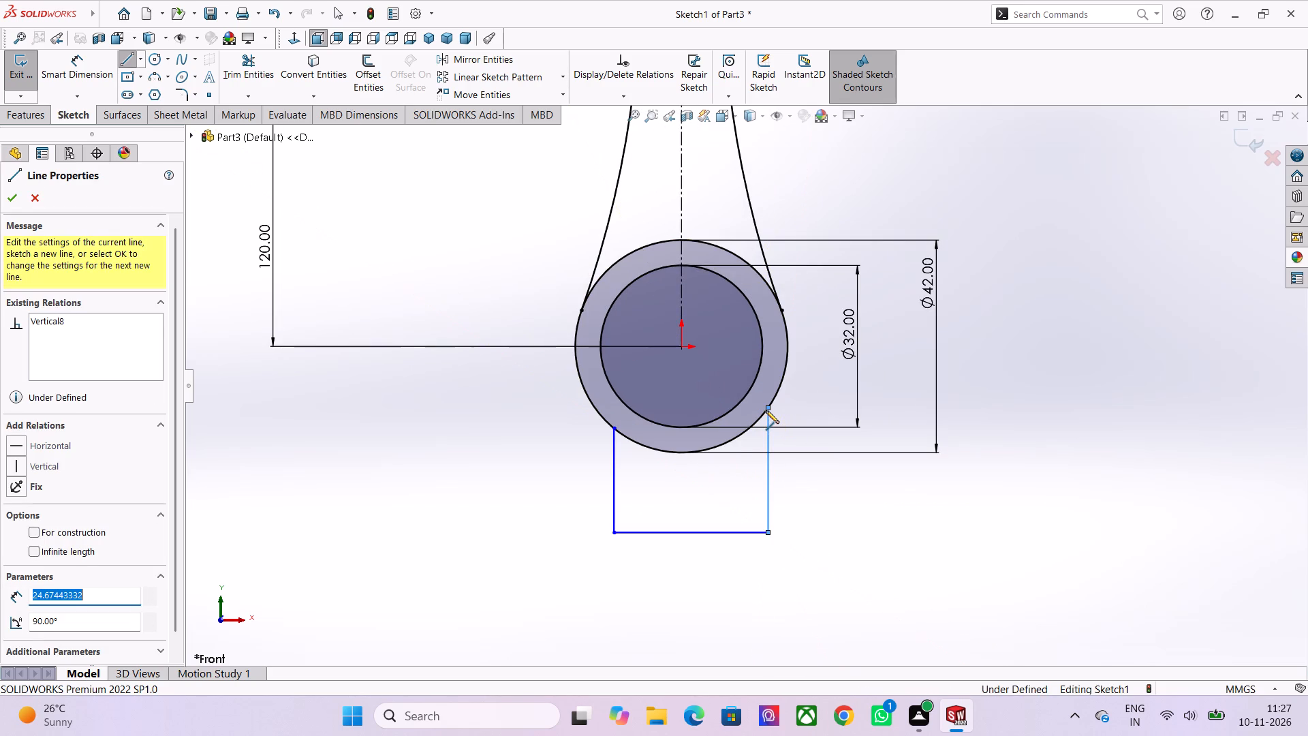
{"action": "key", "text": "Escape"}
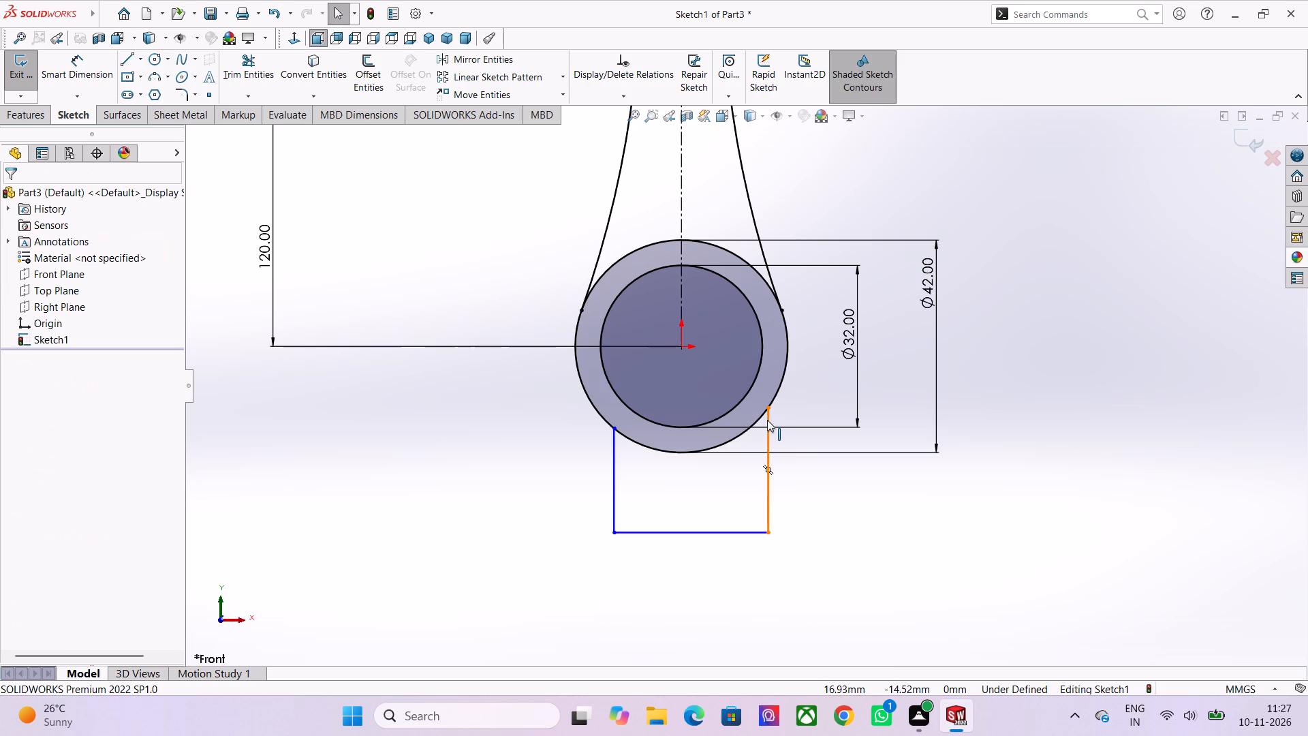
Sketch a vertical centerline about 43.9 mm long from the origin down past the bottom line of the lower rectangular outline.
{"action": "left_click", "coordinate": [144, 58]}
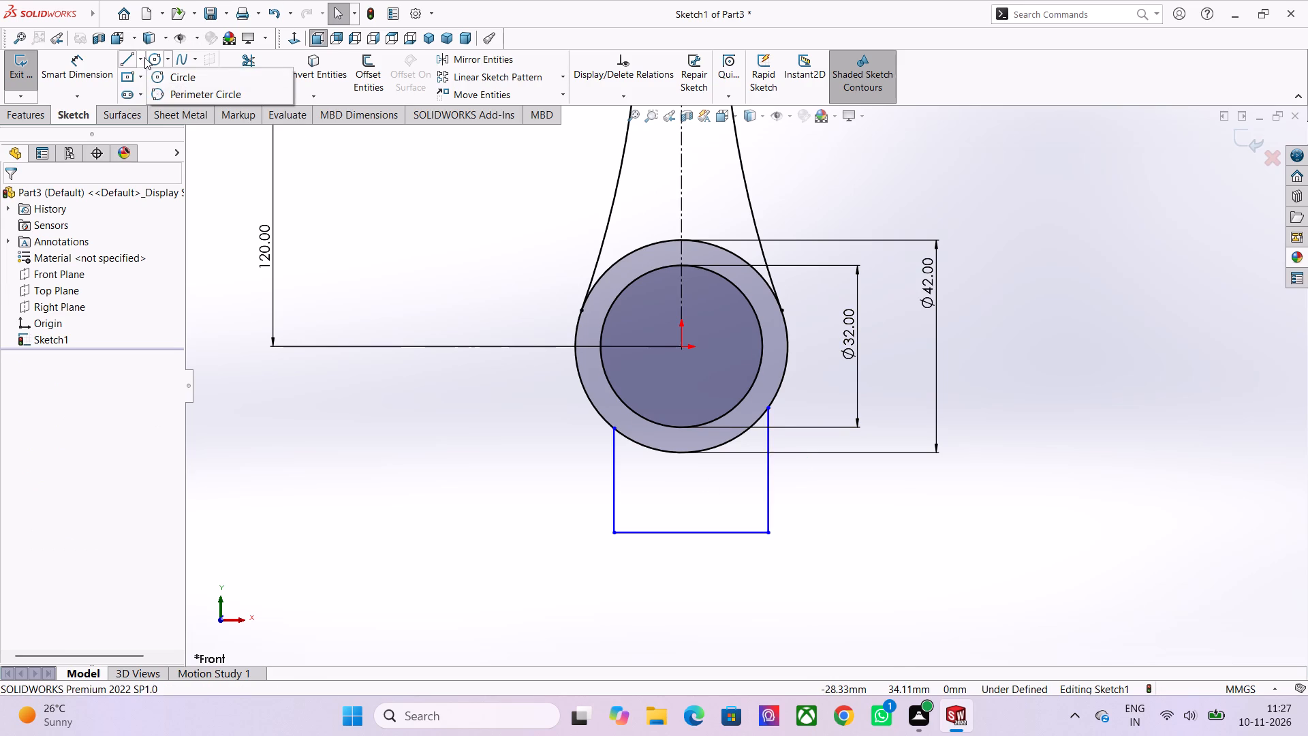
{"action": "left_click", "coordinate": [145, 91]}
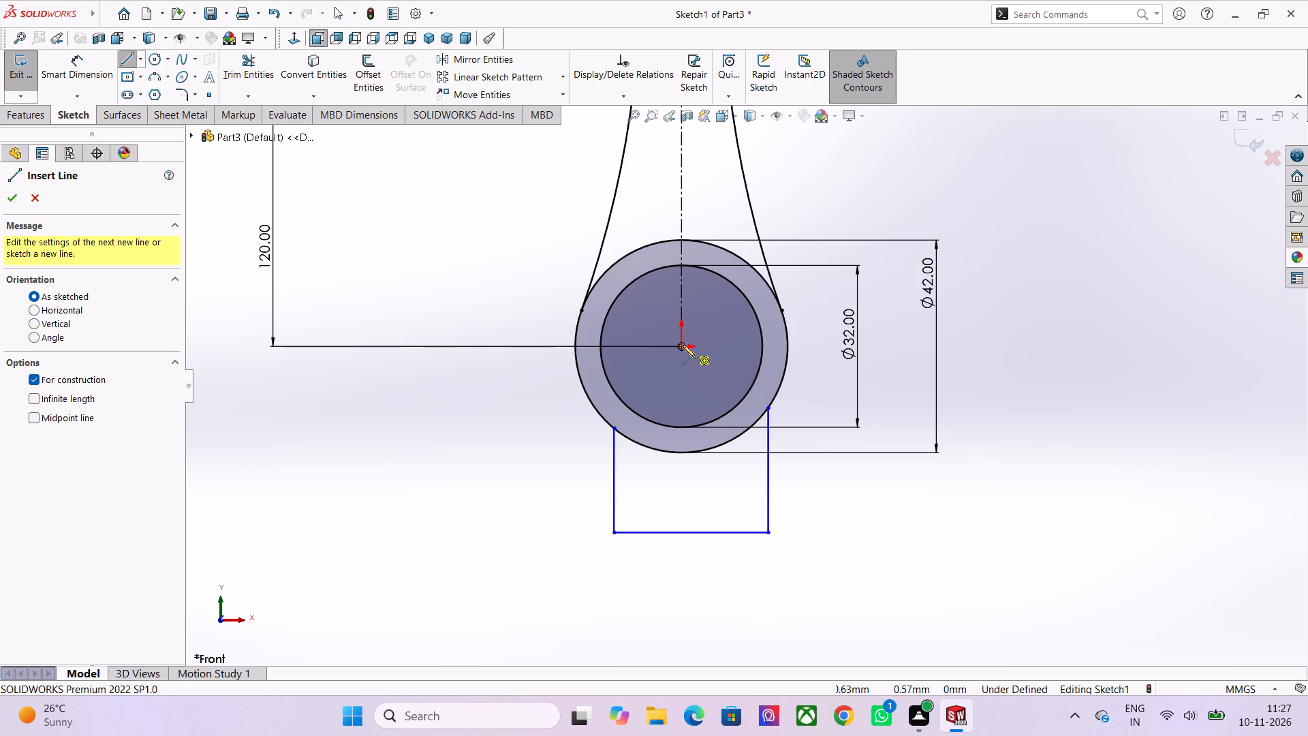
{"action": "left_click", "coordinate": [681, 346]}
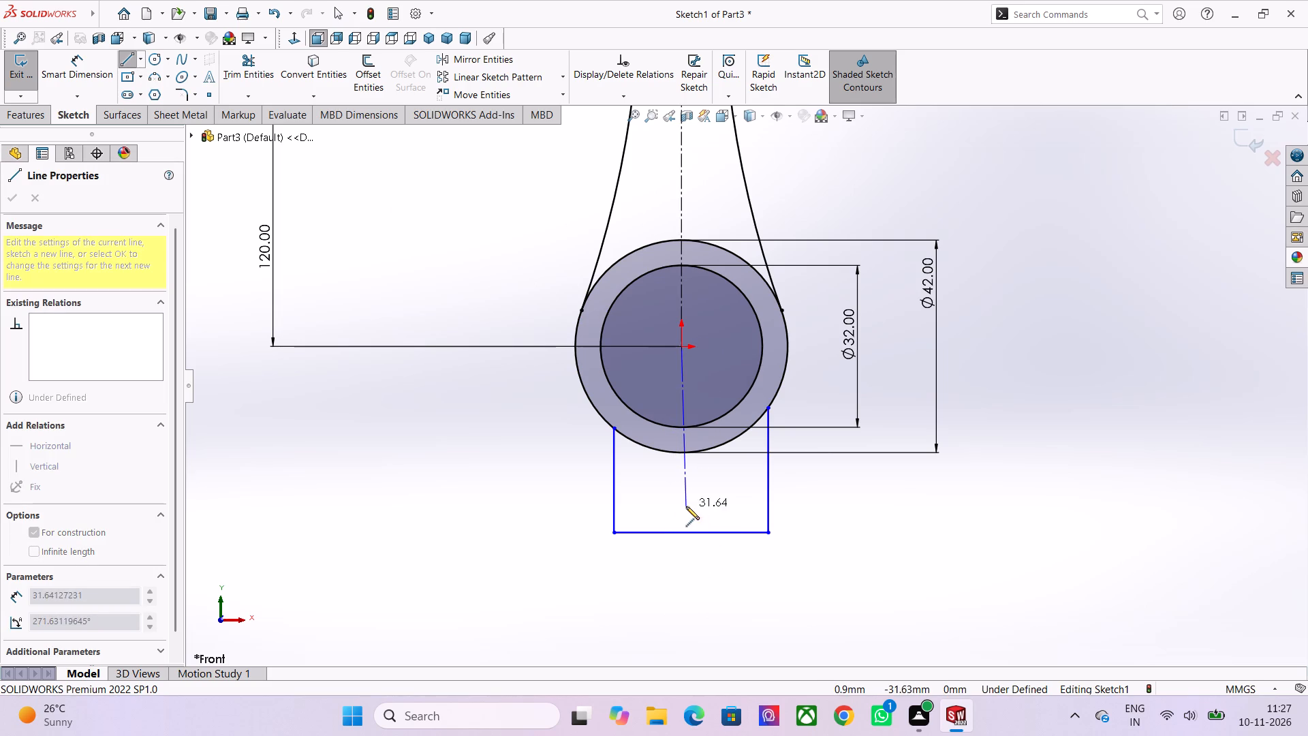
{"action": "left_click", "coordinate": [683, 568]}
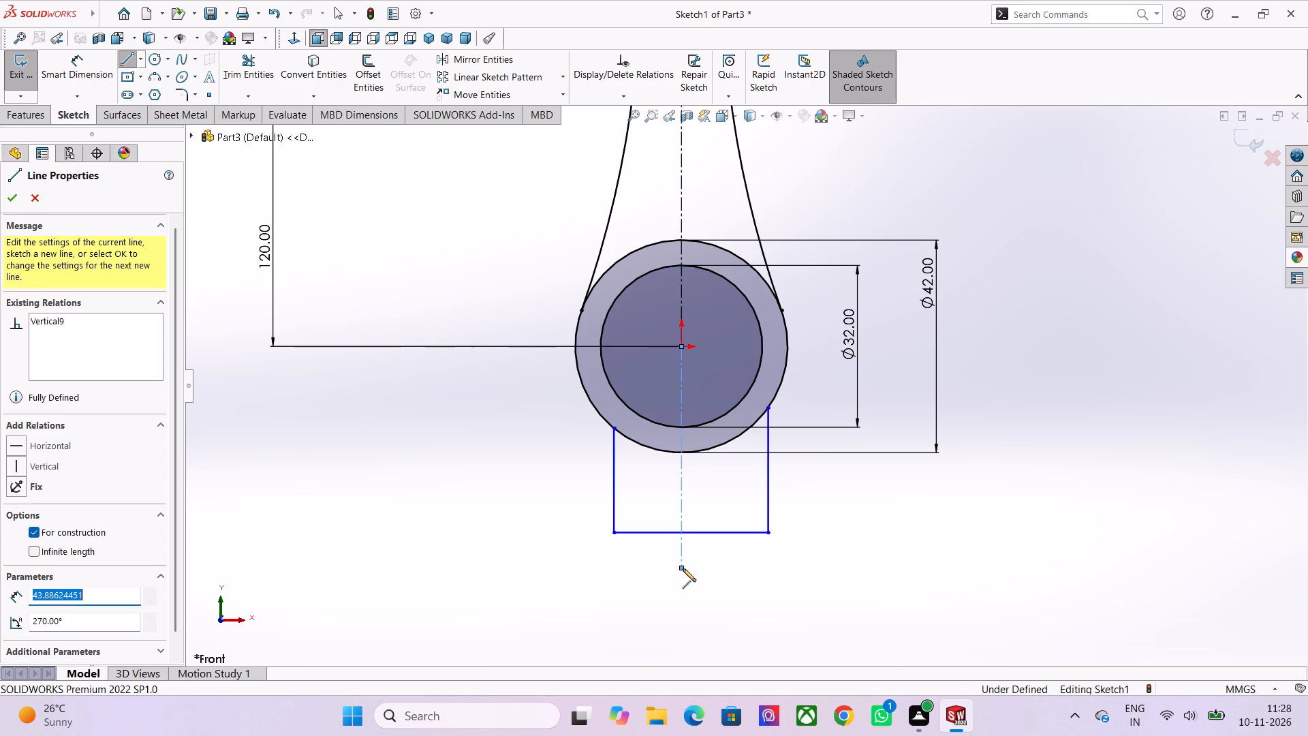
{"action": "key", "text": "Escape"}
Make the lower outline's two vertical side lines symmetric about the new centerline.
{"action": "left_click", "coordinate": [614, 489], "text": "ctrl"}
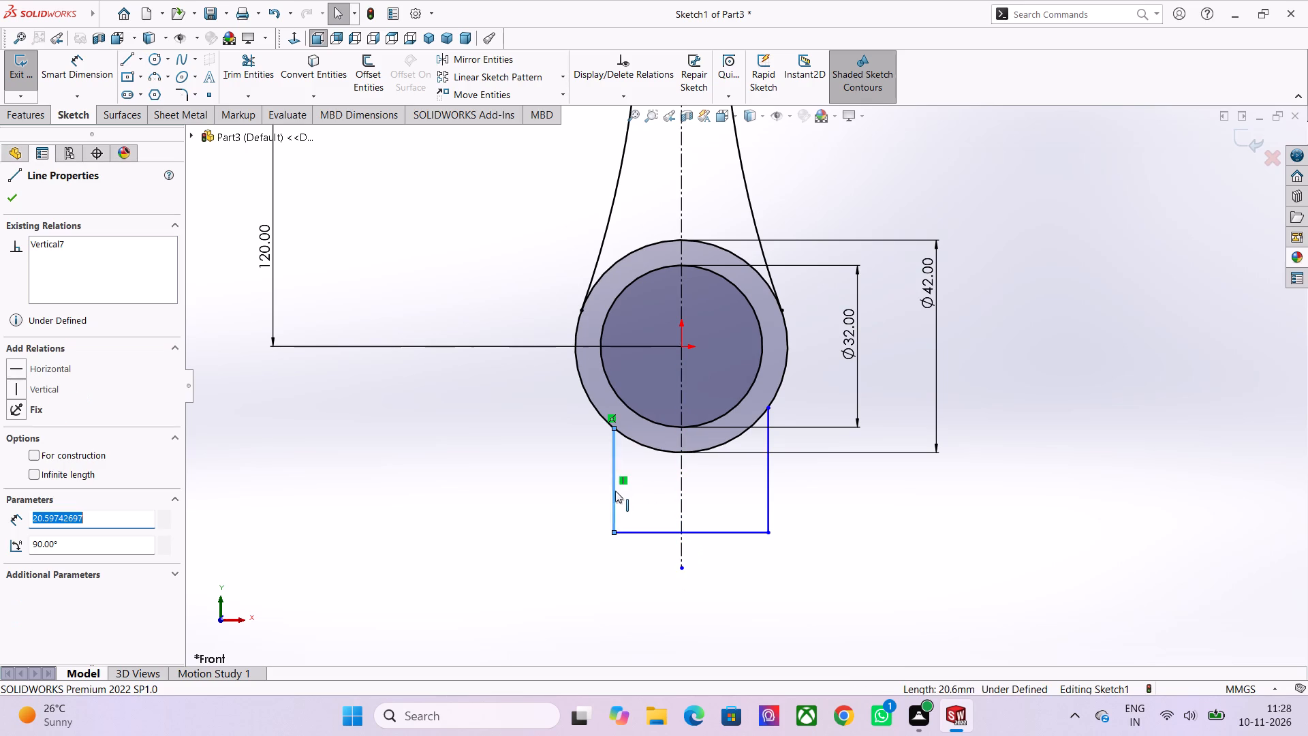
{"action": "left_click", "coordinate": [766, 502], "text": "ctrl"}
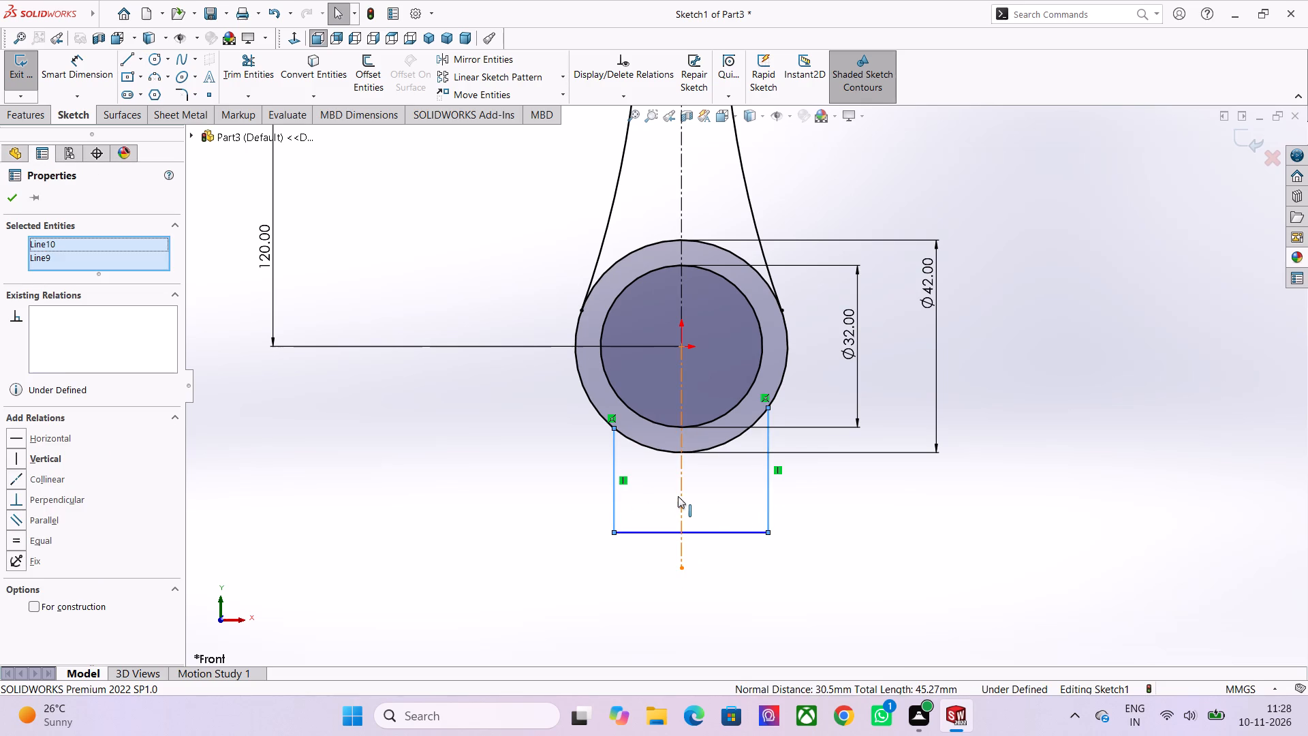
{"action": "left_click", "coordinate": [678, 496], "text": "ctrl"}
{"action": "left_click", "coordinate": [53, 550]}
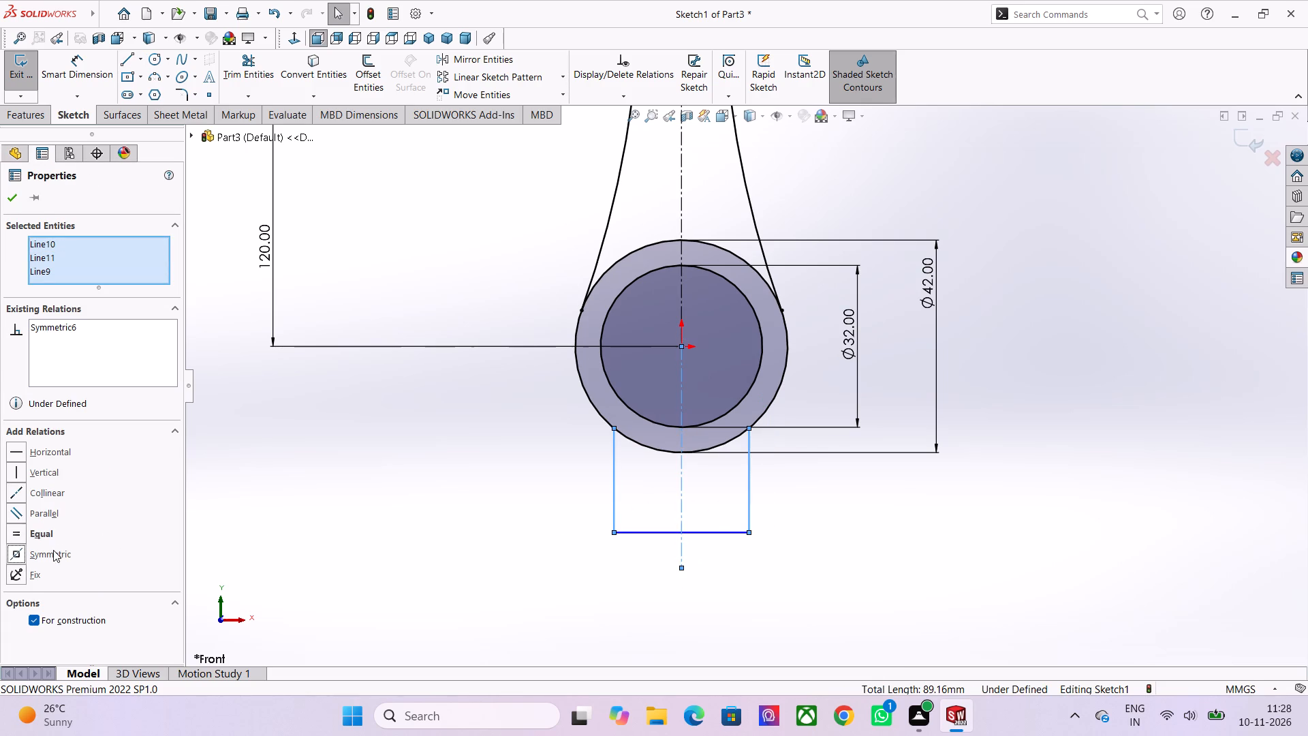
Dimension the lower rectangular outline: 34 mm for the horizontal bottom line and 12 mm for a vertical side.
{"action": "left_click", "coordinate": [65, 63]}
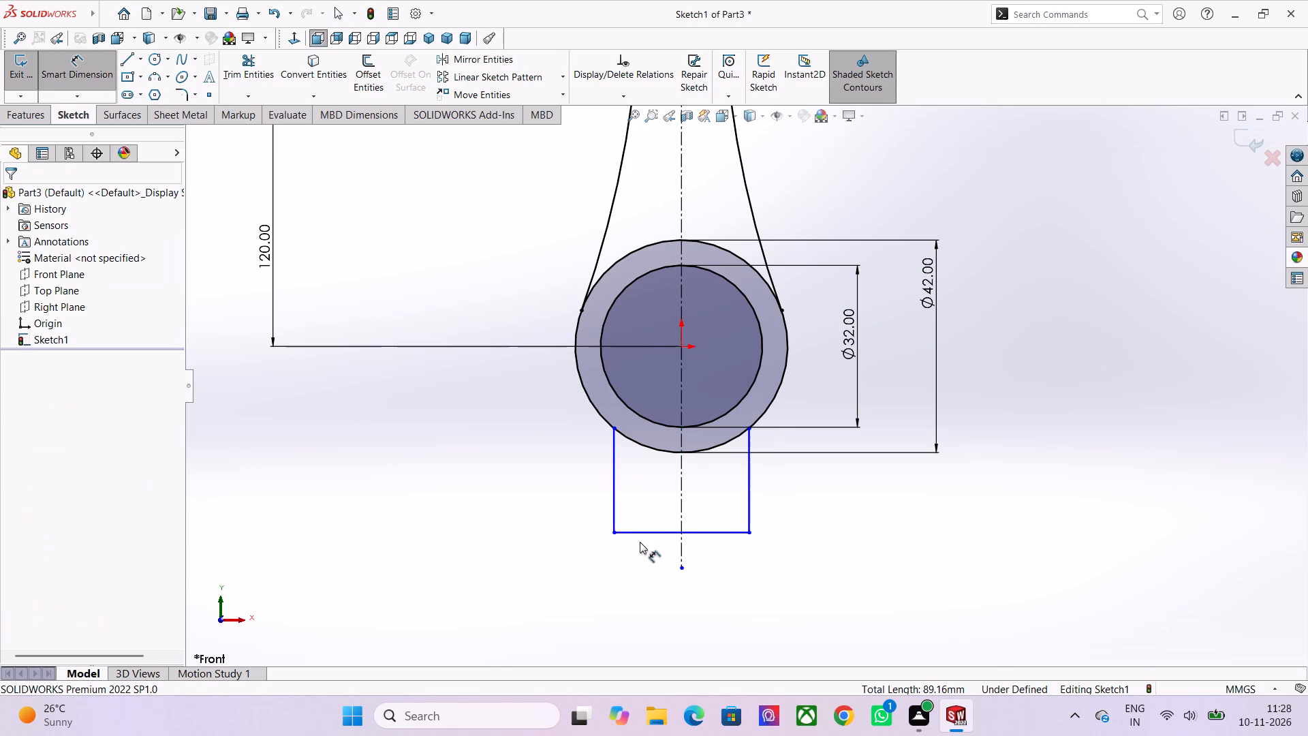
{"action": "left_click", "coordinate": [643, 536]}
{"action": "left_click", "coordinate": [644, 555]}
{"action": "type", "text": "34"}
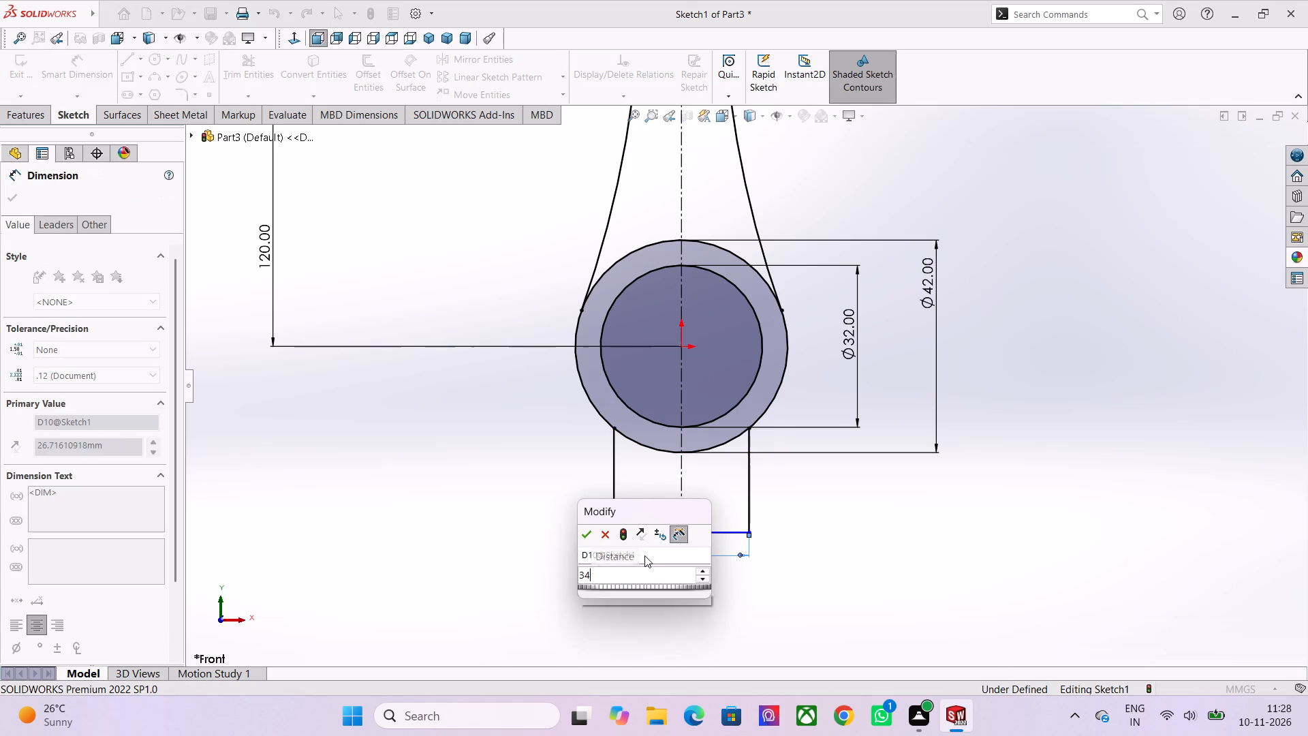
{"action": "key", "text": "Return"}
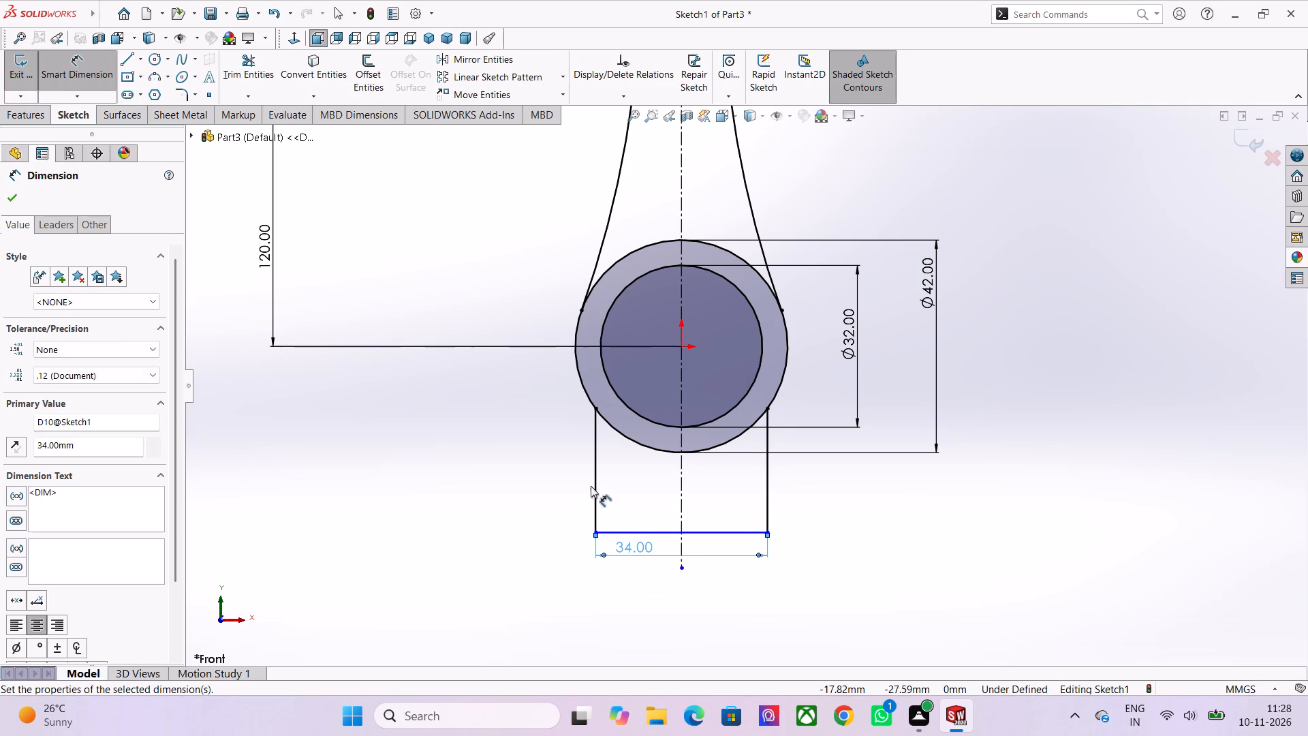
{"action": "left_click", "coordinate": [595, 485]}
{"action": "left_click", "coordinate": [535, 504]}
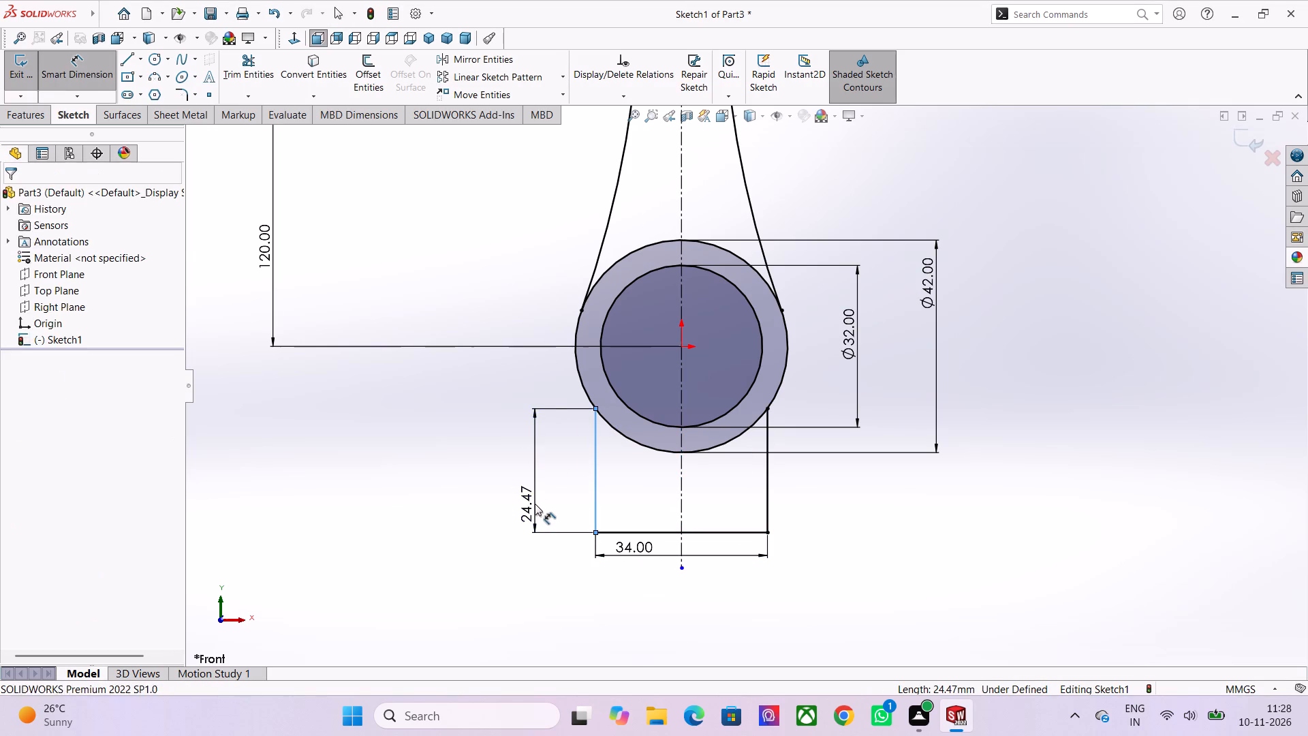
{"action": "type", "text": "12"}
{"action": "key", "text": "Return"}
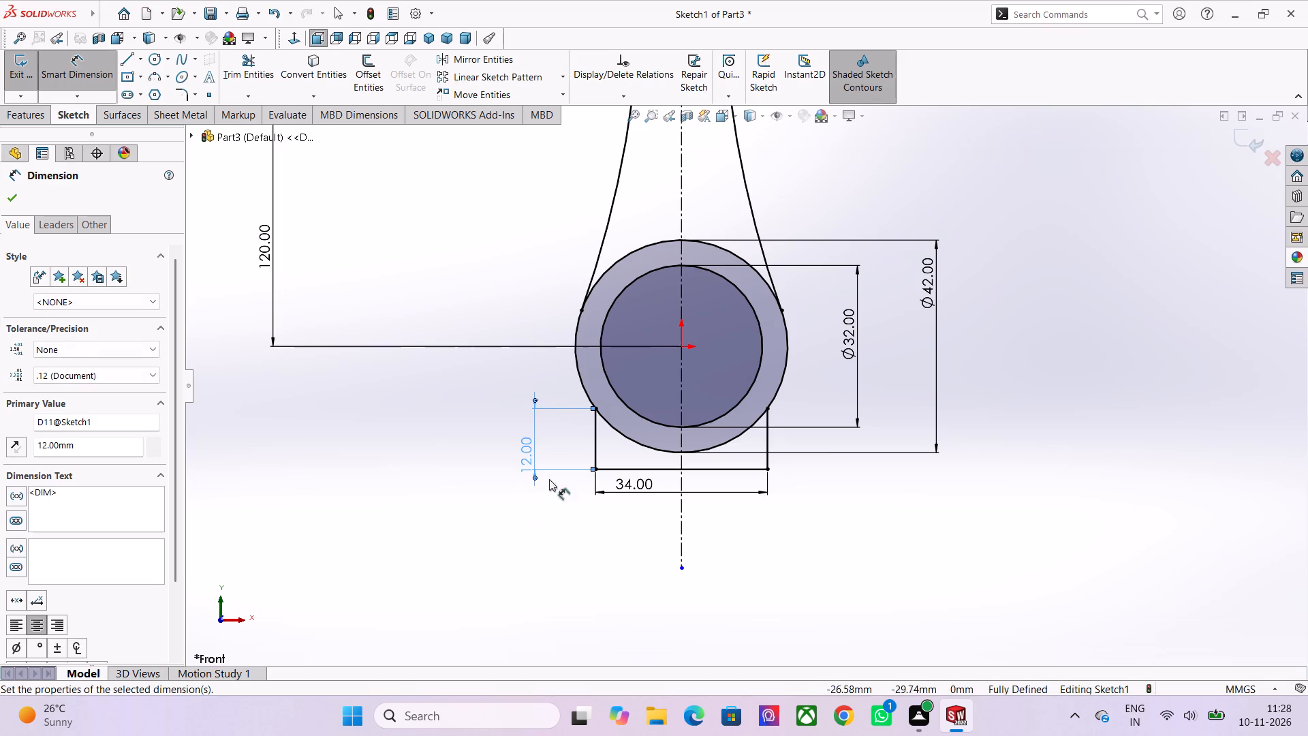
{"action": "key", "text": "Escape"}
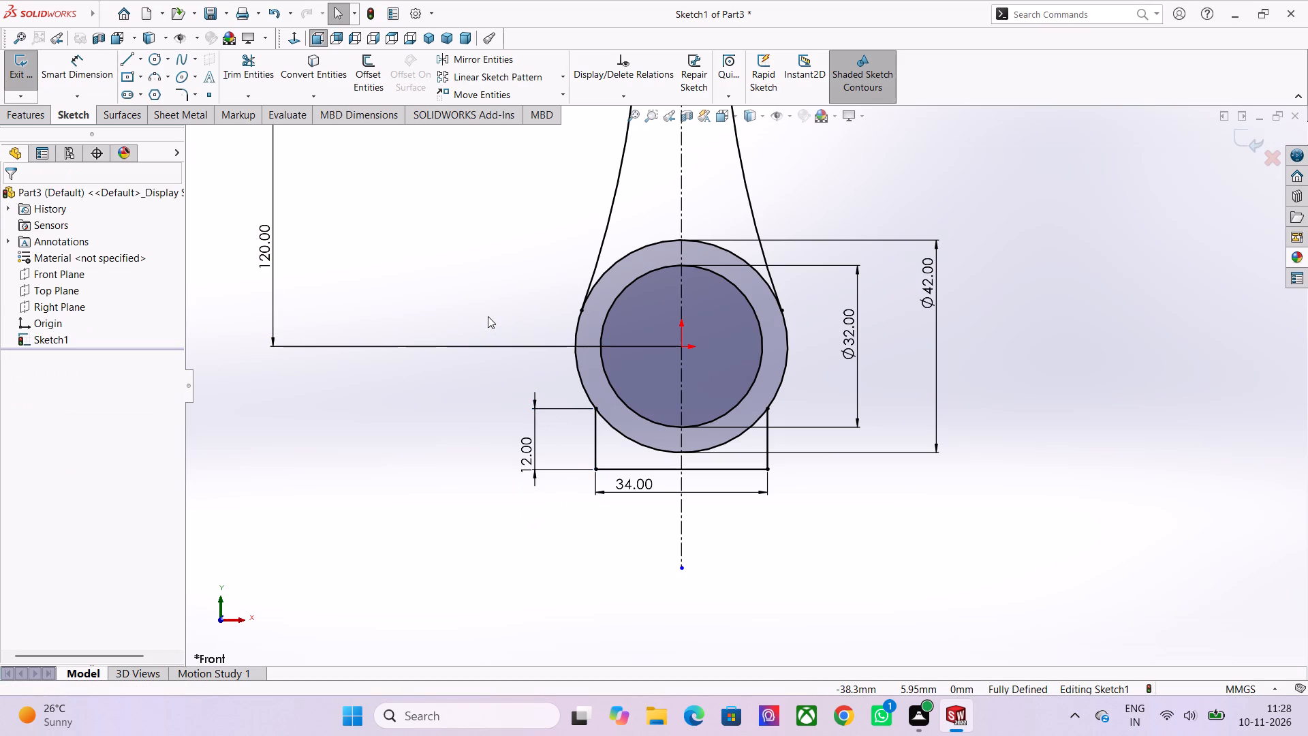
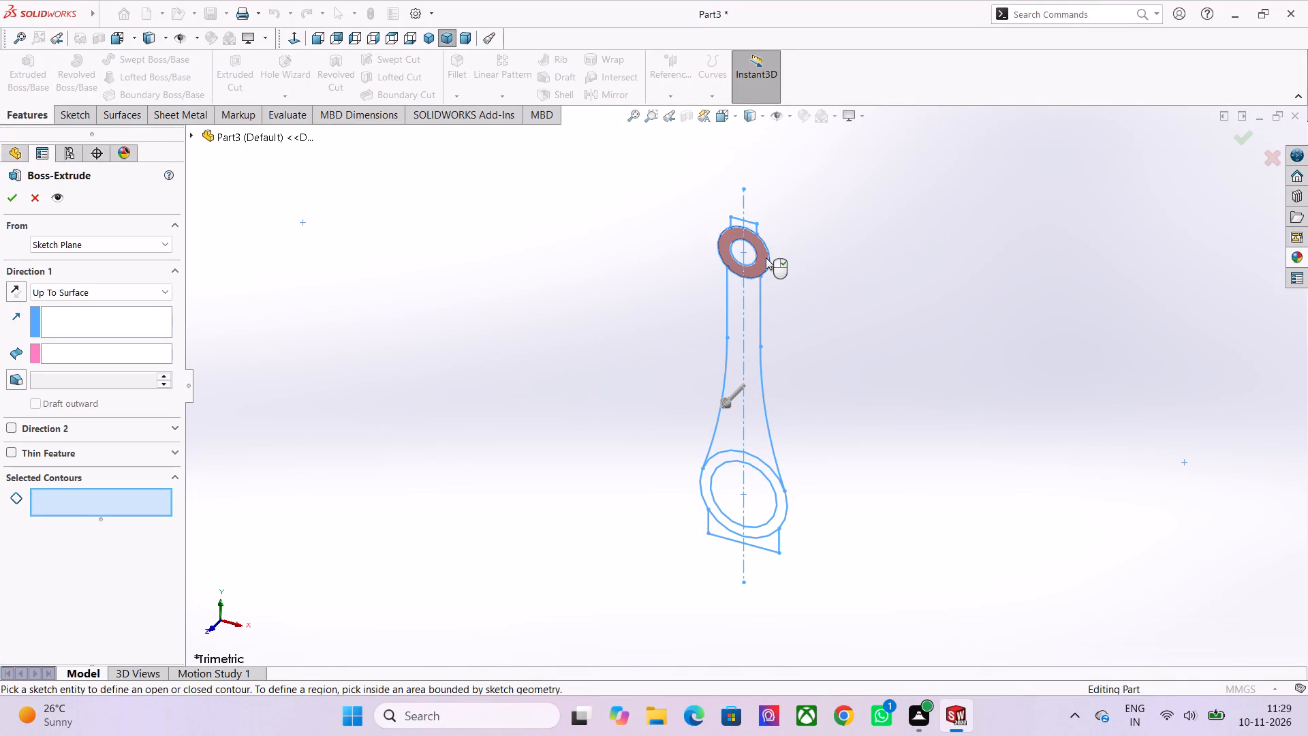
Extrude the ring-shaped regions at the rod's small and big ends 20 mm in total, using the Mid Plane end condition.
{"action": "scroll", "coordinate": [766, 258], "scroll_direction": "up", "scroll_amount": 2}
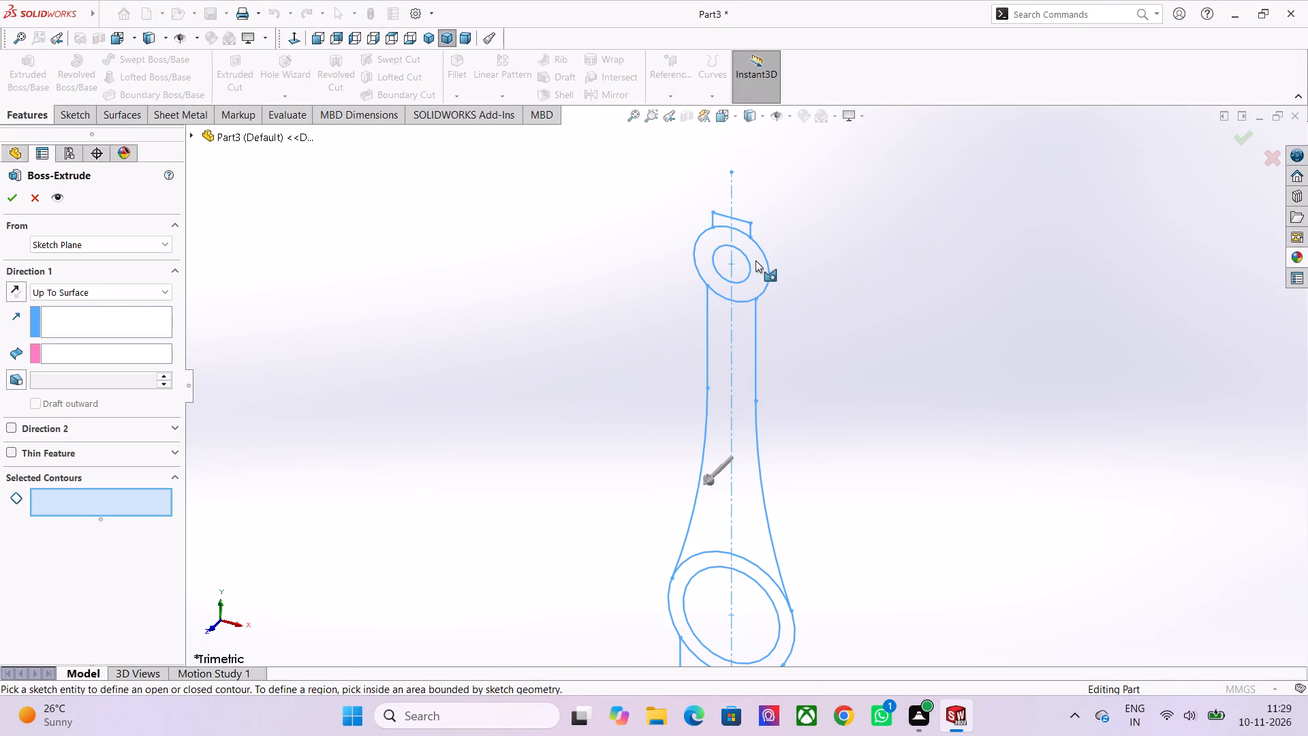
{"action": "left_click", "coordinate": [757, 265]}
{"action": "scroll", "coordinate": [743, 492], "scroll_direction": "down", "scroll_amount": 1}
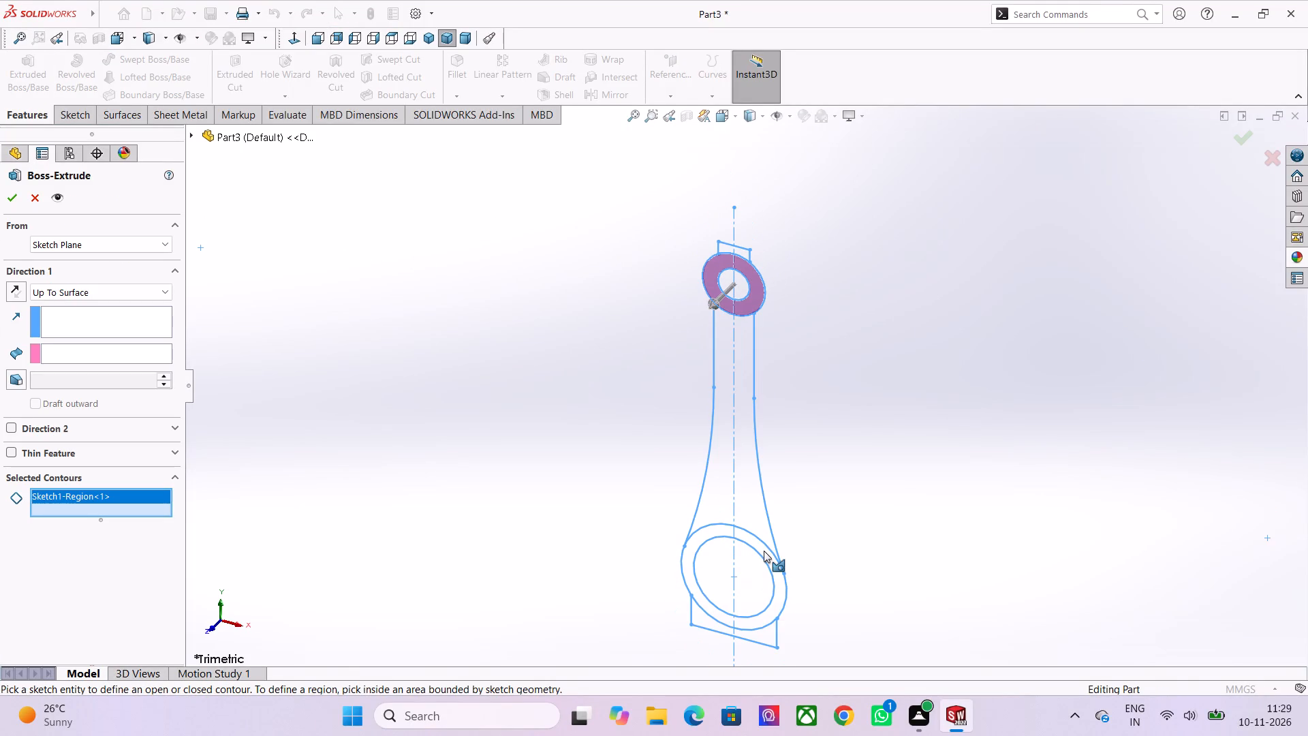
{"action": "left_click", "coordinate": [765, 553]}
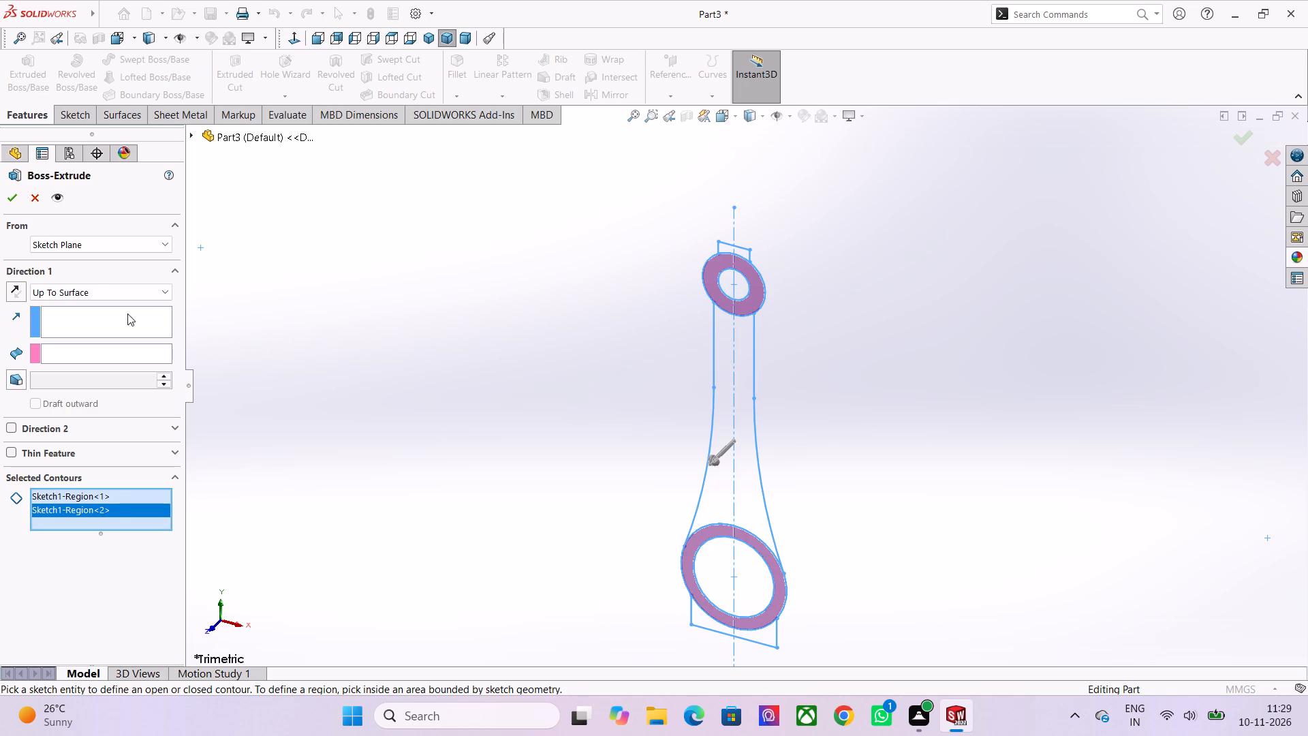
{"action": "left_click", "coordinate": [113, 292]}
{"action": "left_click", "coordinate": [109, 365]}
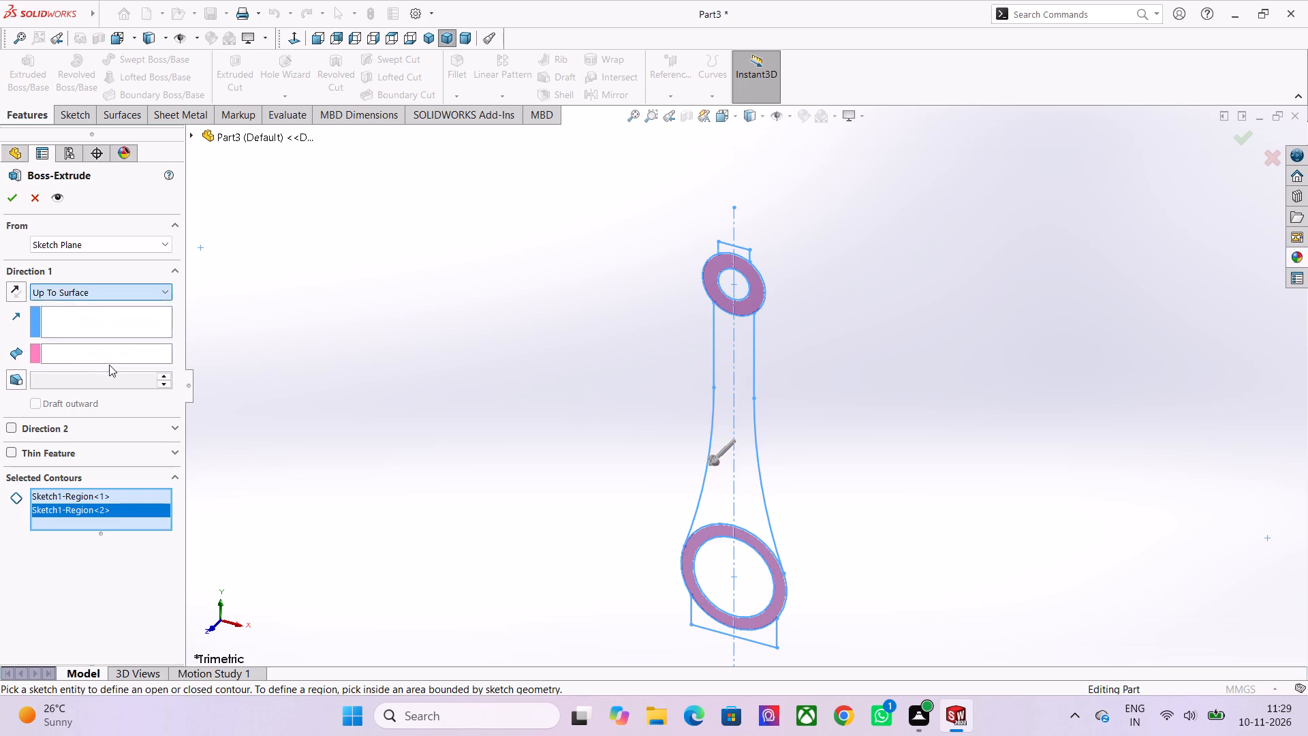
{"action": "type", "text": "20"}
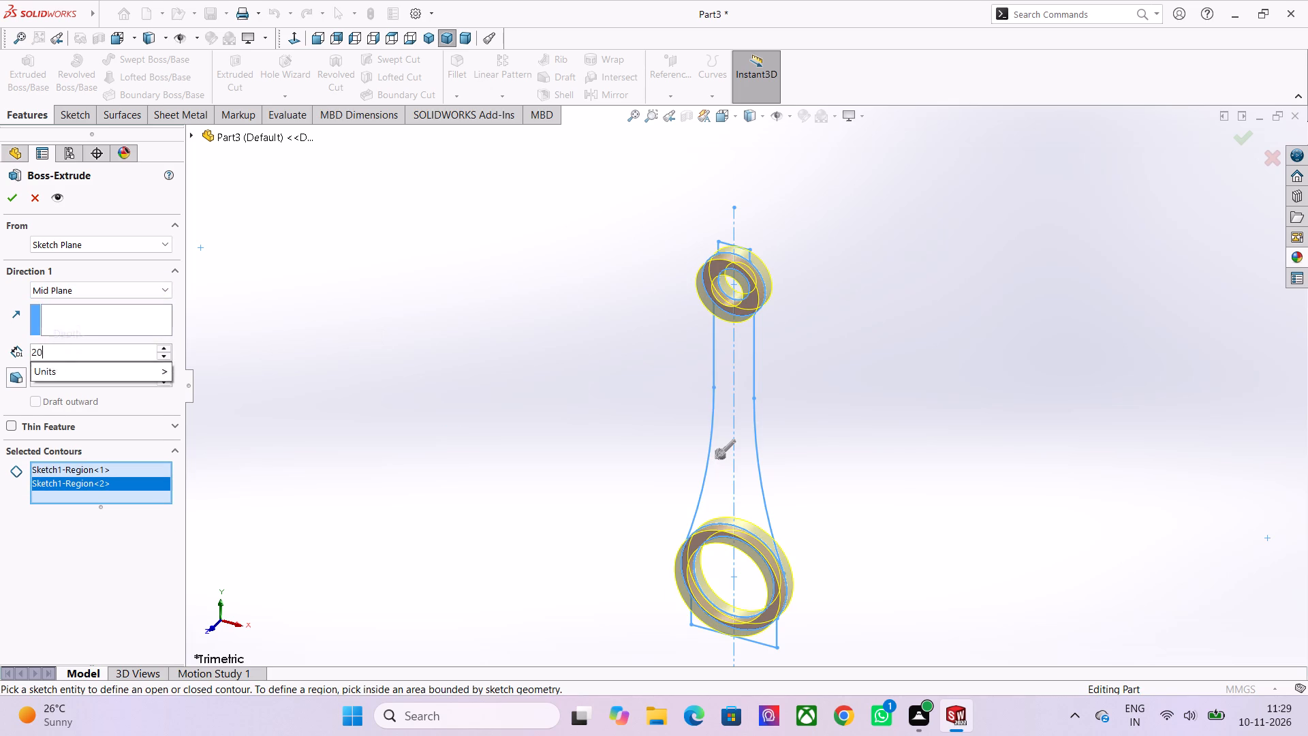
{"action": "key", "text": "Return"}
{"action": "key", "text": "Return"}
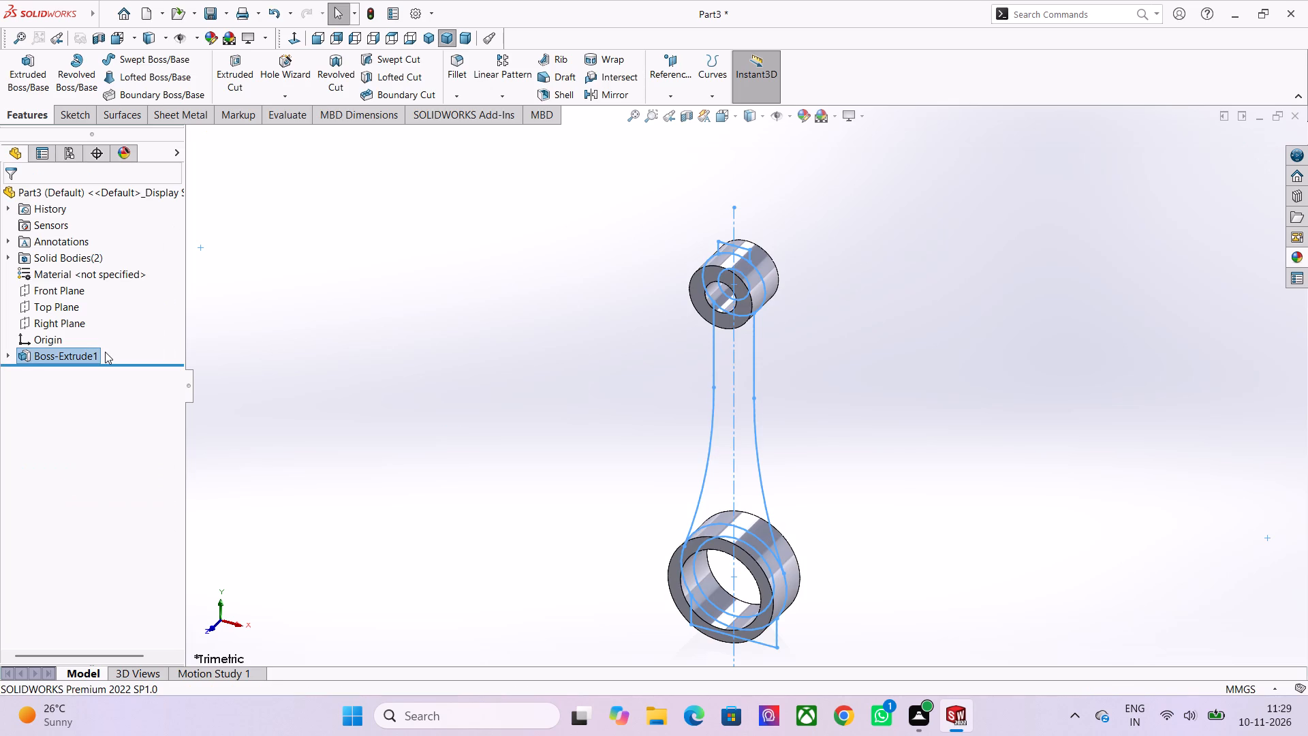
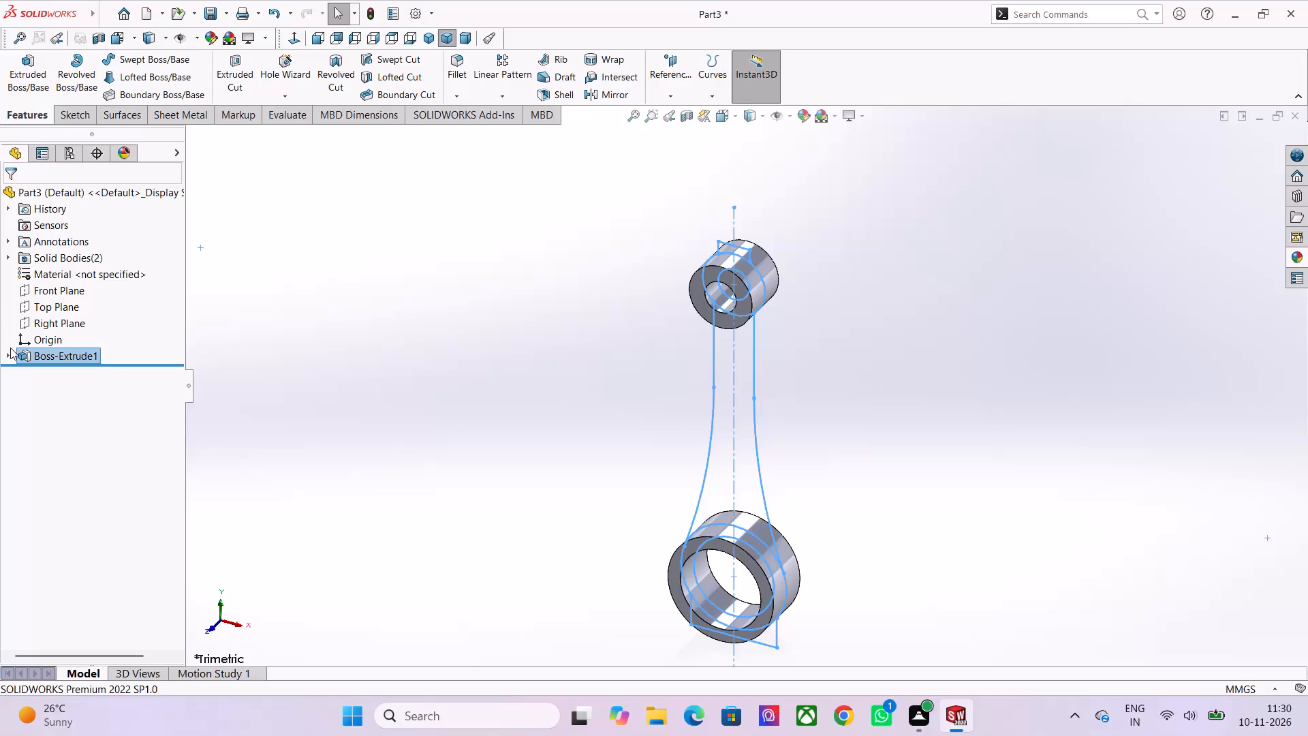
Extrude the sketch's shank region and the rectangular end regions above the small end and below the big end 12 mm, Mid Plane, merged.
{"action": "left_click", "coordinate": [5, 356]}
{"action": "left_click", "coordinate": [54, 371]}
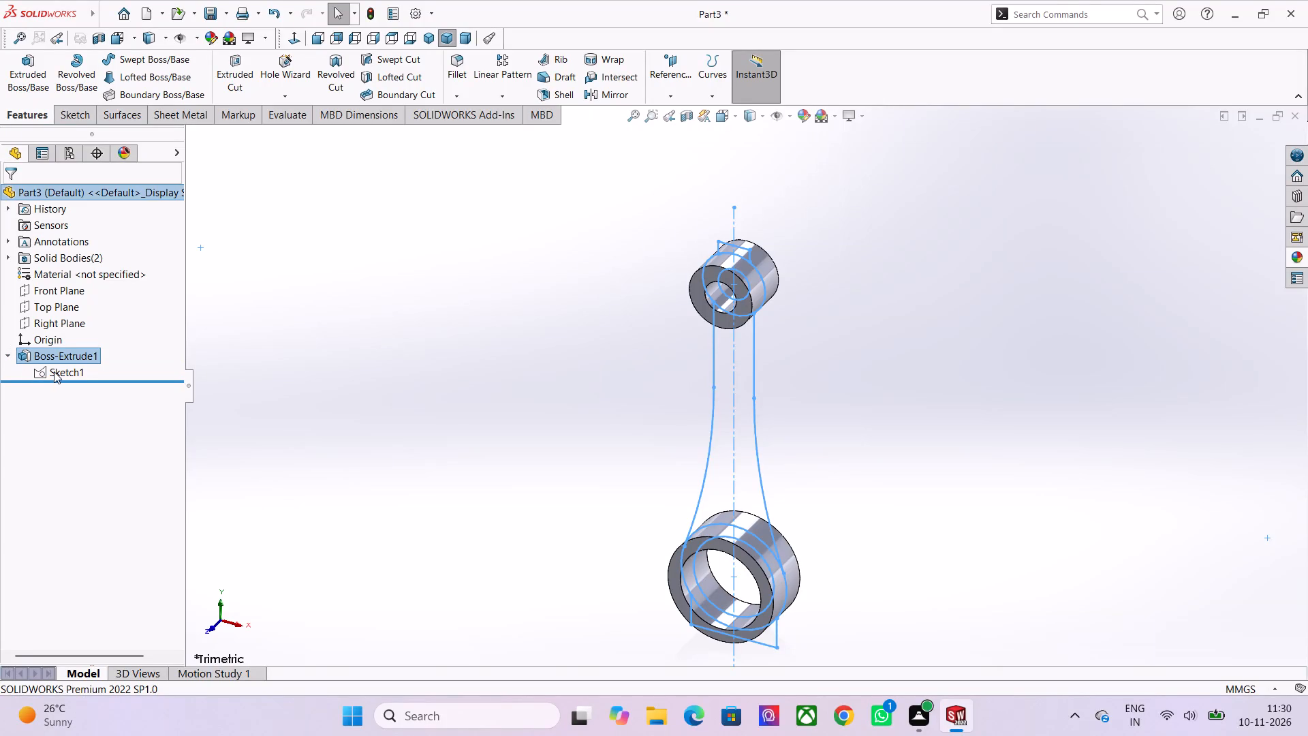
{"action": "left_click", "coordinate": [26, 74]}
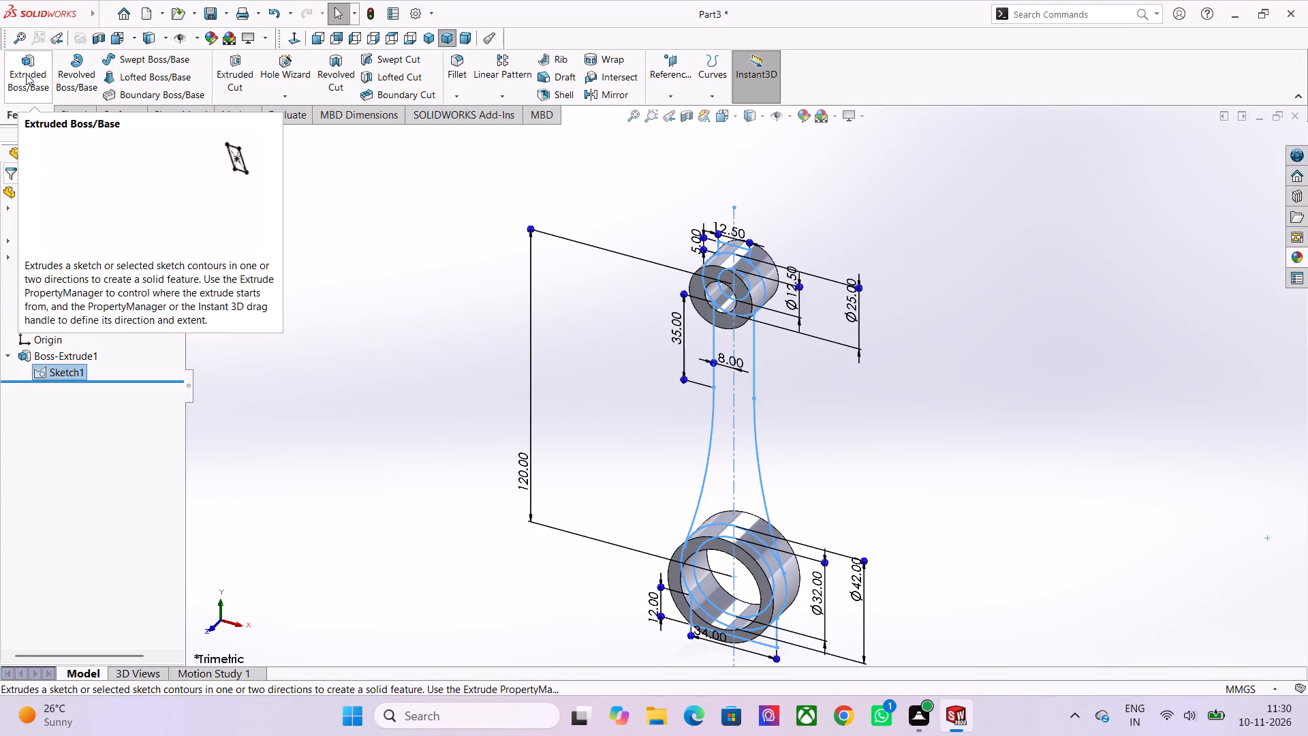
{"action": "left_click", "coordinate": [741, 358]}
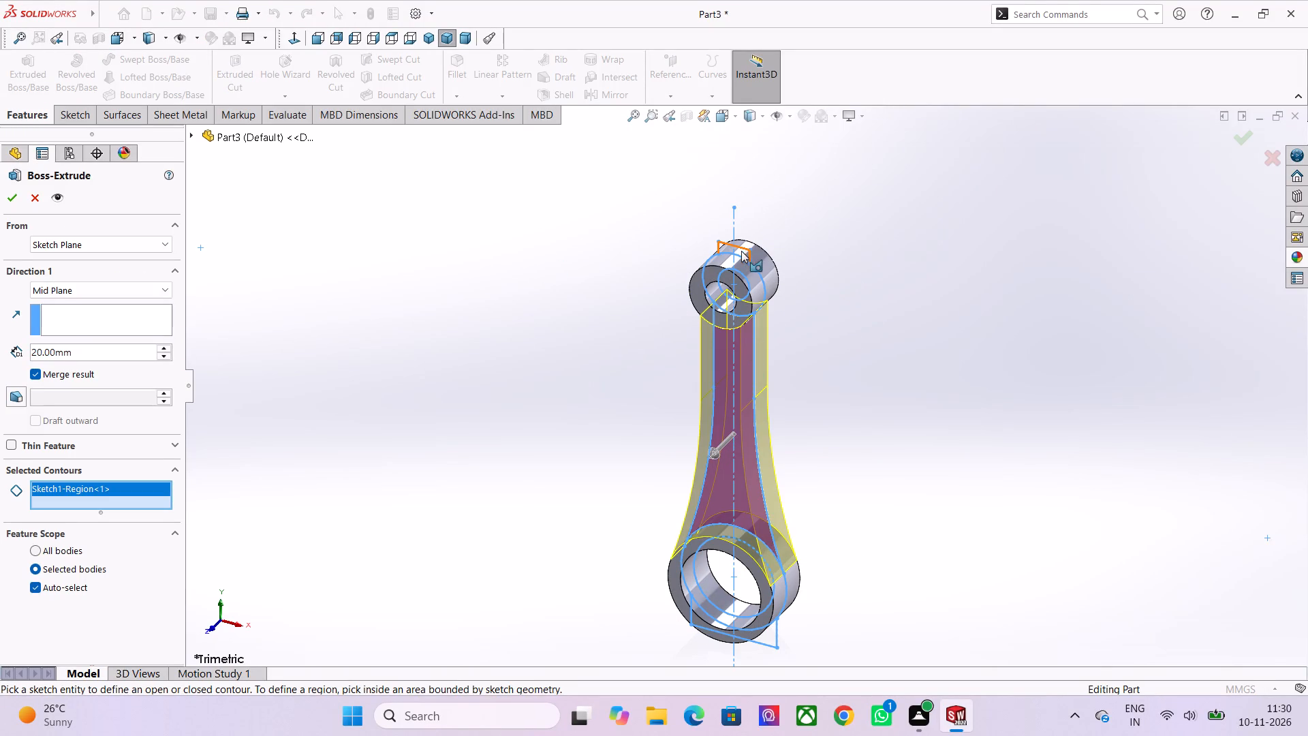
{"action": "scroll", "coordinate": [738, 251], "scroll_direction": "up", "scroll_amount": 2}
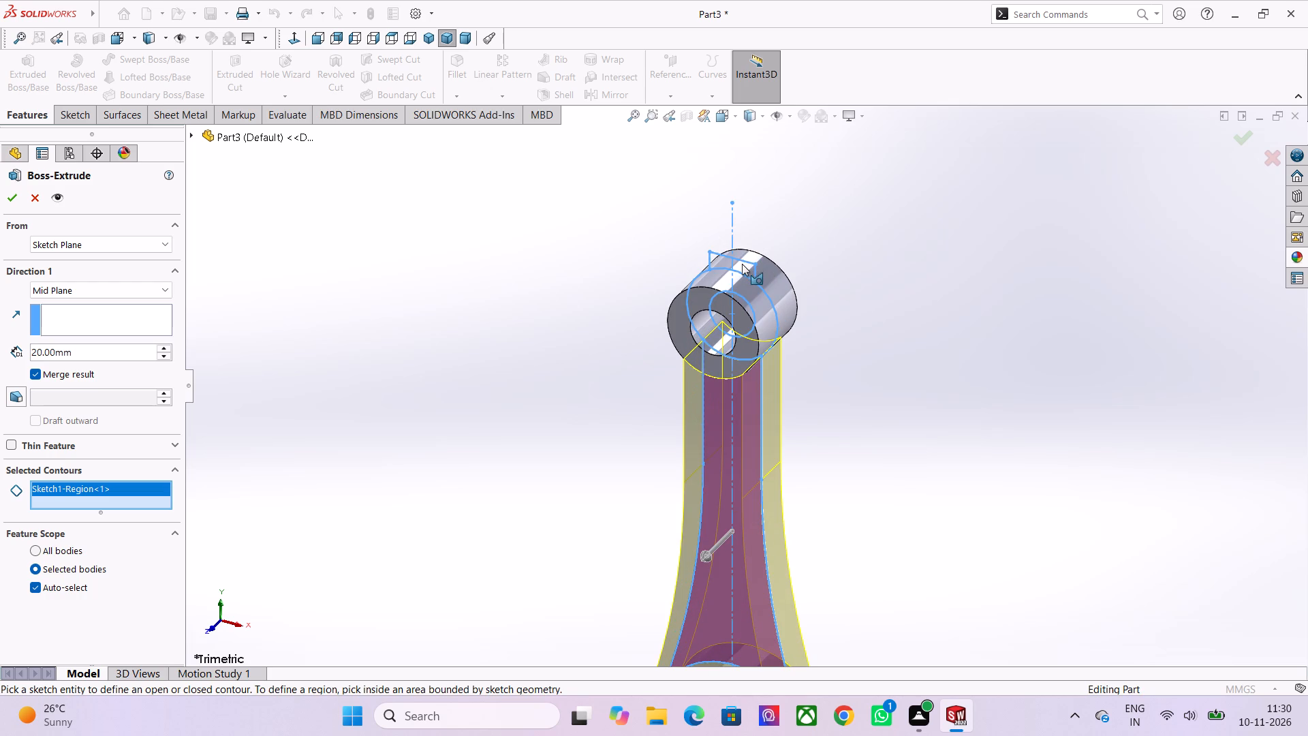
{"action": "scroll", "coordinate": [744, 264], "scroll_direction": "up", "scroll_amount": 4}
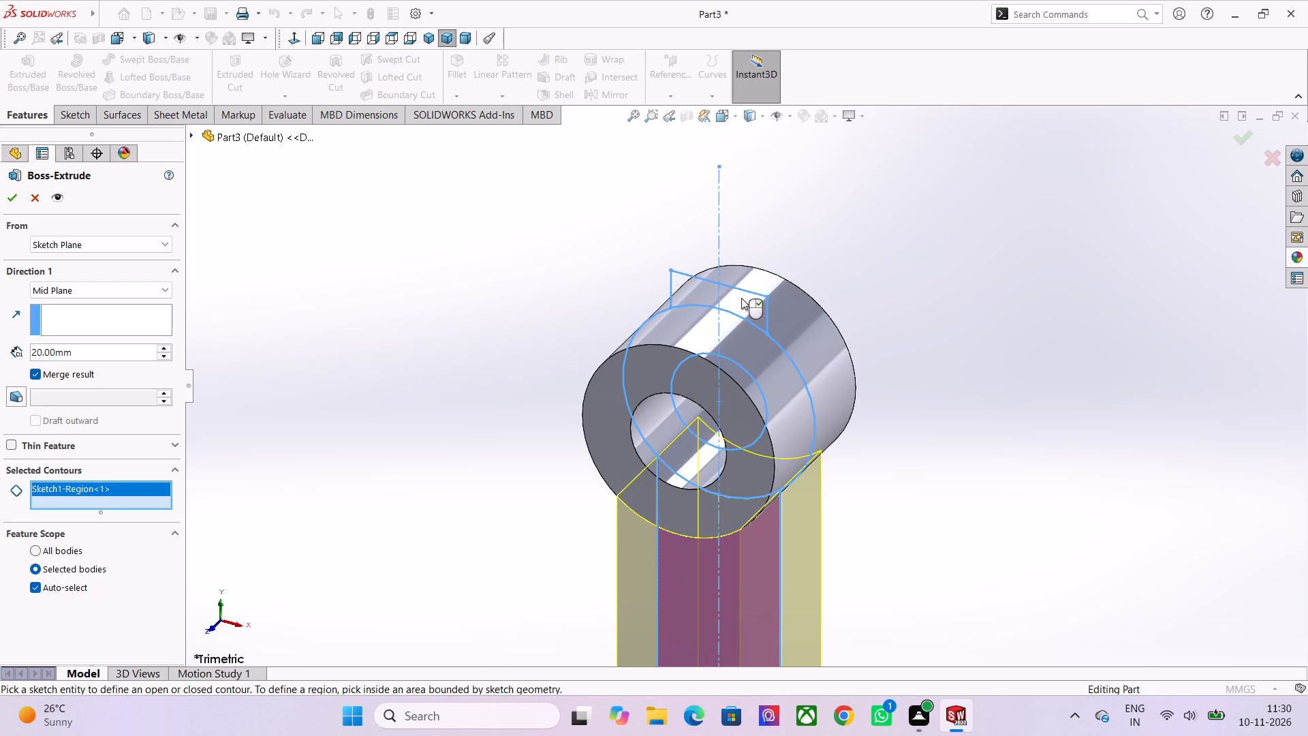
{"action": "left_click", "coordinate": [741, 298]}
{"action": "scroll", "coordinate": [741, 299], "scroll_direction": "down", "scroll_amount": 3}
{"action": "scroll", "coordinate": [749, 354], "scroll_direction": "down", "scroll_amount": 2}
{"action": "scroll", "coordinate": [773, 531], "scroll_direction": "down", "scroll_amount": 4}
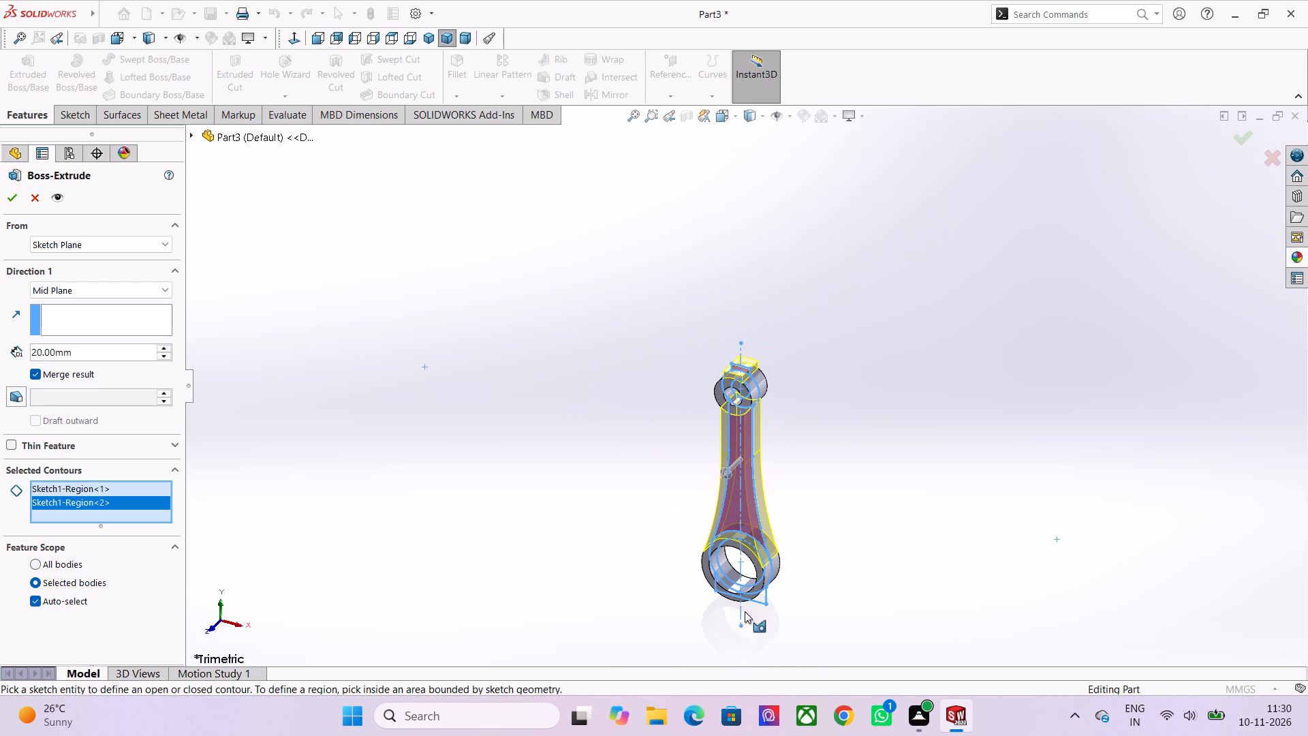
{"action": "scroll", "coordinate": [764, 572], "scroll_direction": "up", "scroll_amount": 8}
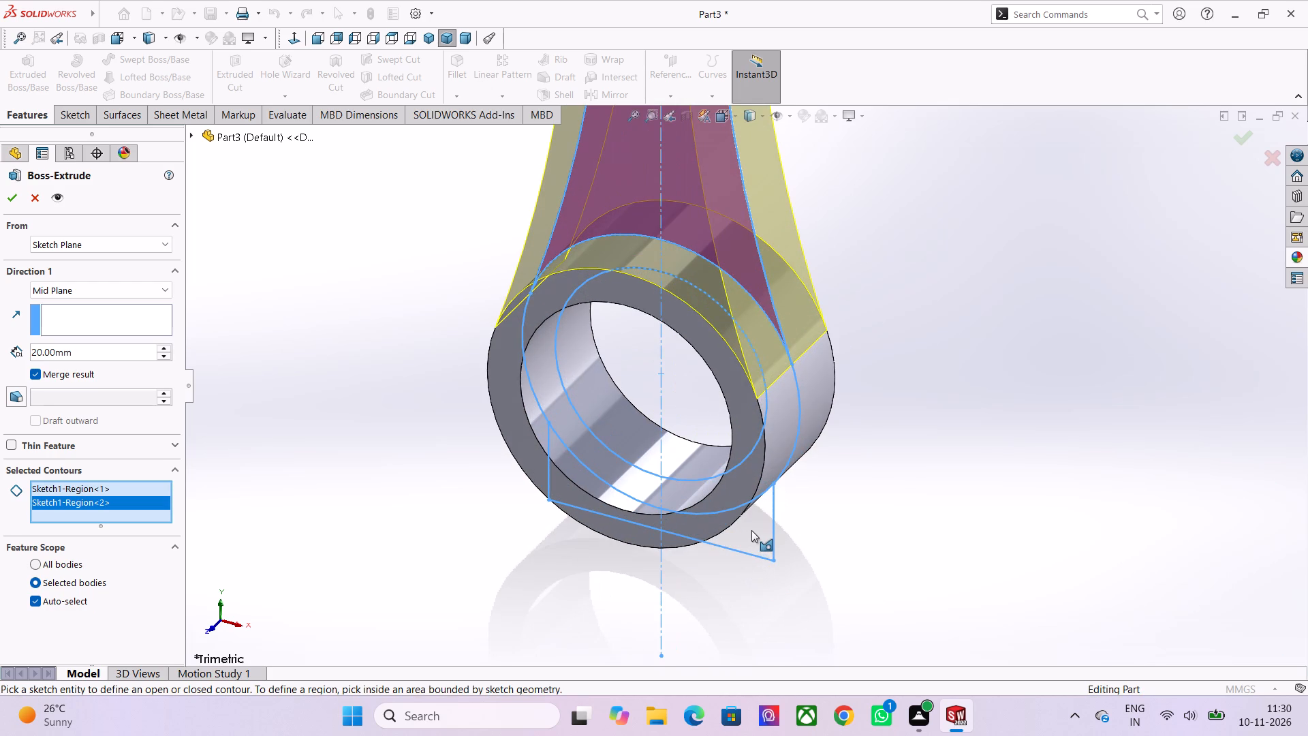
{"action": "left_click", "coordinate": [755, 530]}
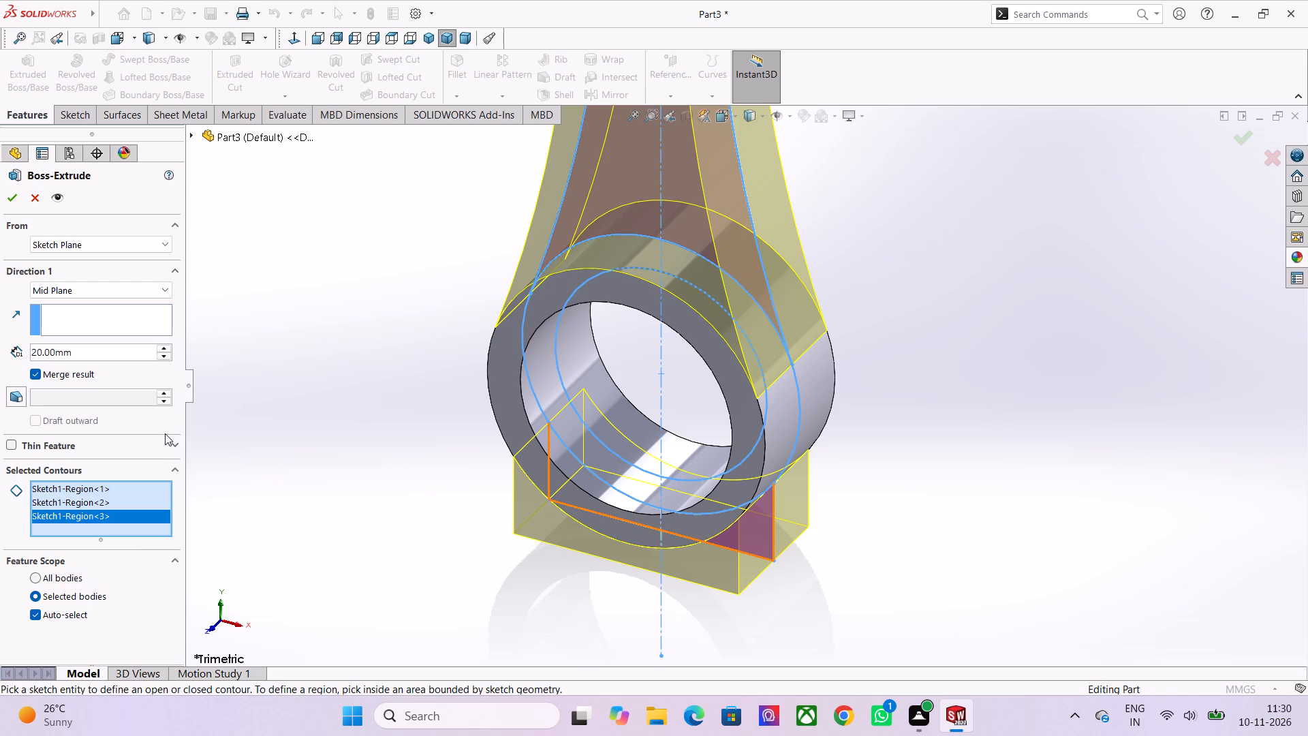
{"action": "double_click", "coordinate": [102, 354]}
{"action": "type", "text": "12"}
{"action": "key", "text": "Return"}
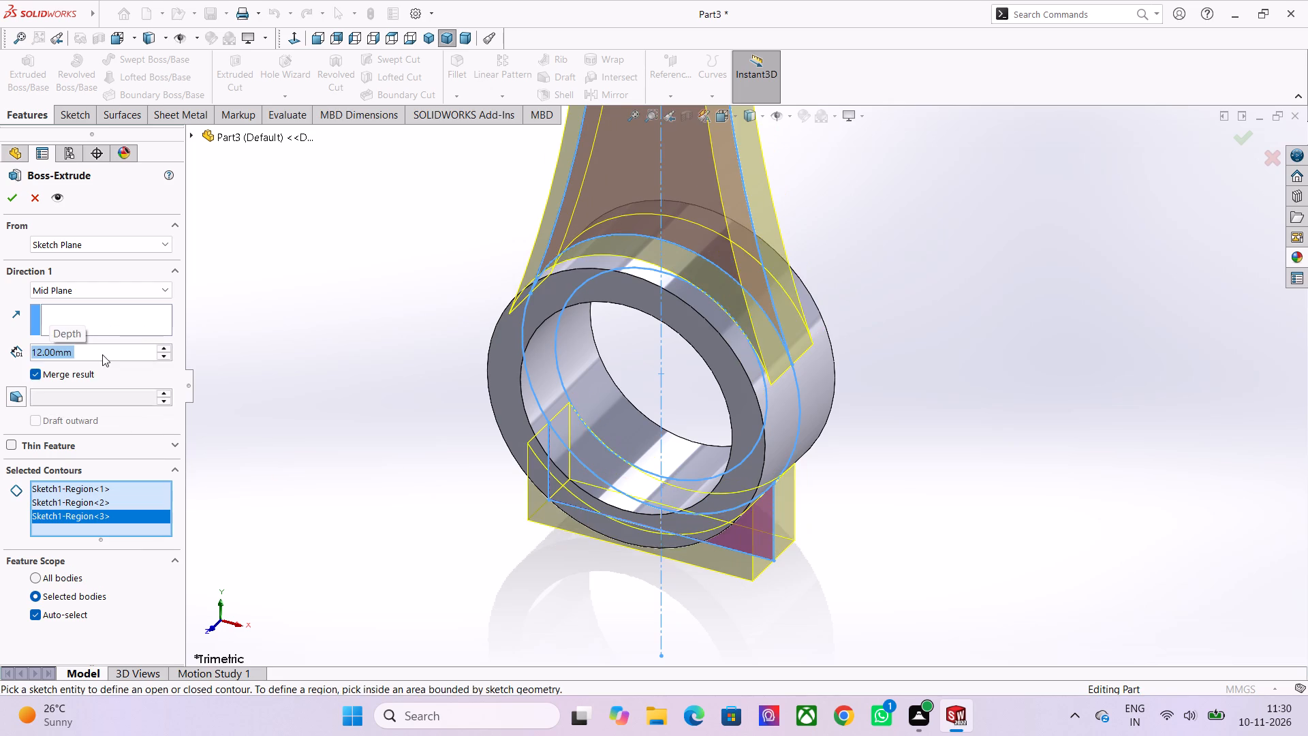
{"action": "key", "text": "Return"}
{"action": "left_click", "coordinate": [848, 184]}
Examine the connecting rod from several angles, checking the shank, both ring ends and the rectangular end blocks.
{"action": "scroll", "coordinate": [858, 223], "scroll_direction": "down", "scroll_amount": 3}
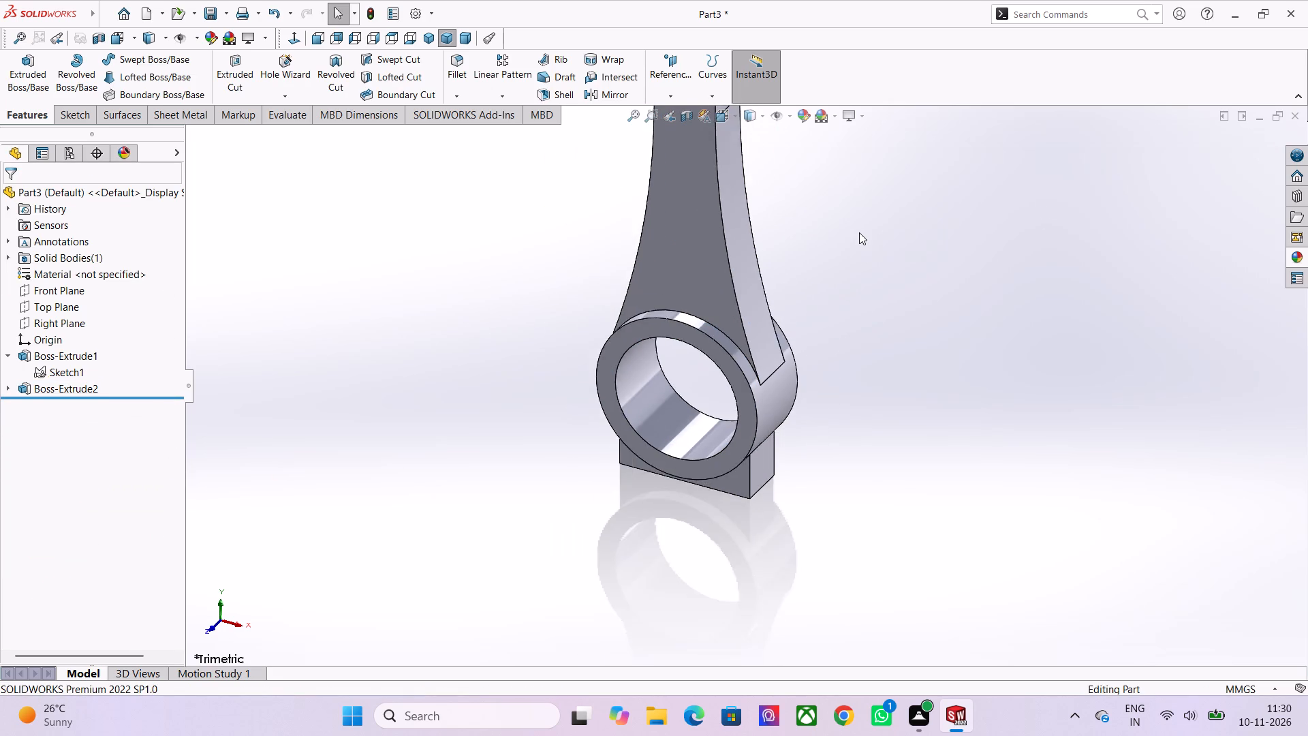
{"action": "scroll", "coordinate": [859, 232], "scroll_direction": "down", "scroll_amount": 2}
{"action": "scroll", "coordinate": [781, 214], "scroll_direction": "down", "scroll_amount": 4}
{"action": "middle_click_drag", "start_coordinate": [757, 264], "coordinate": [770, 275]}
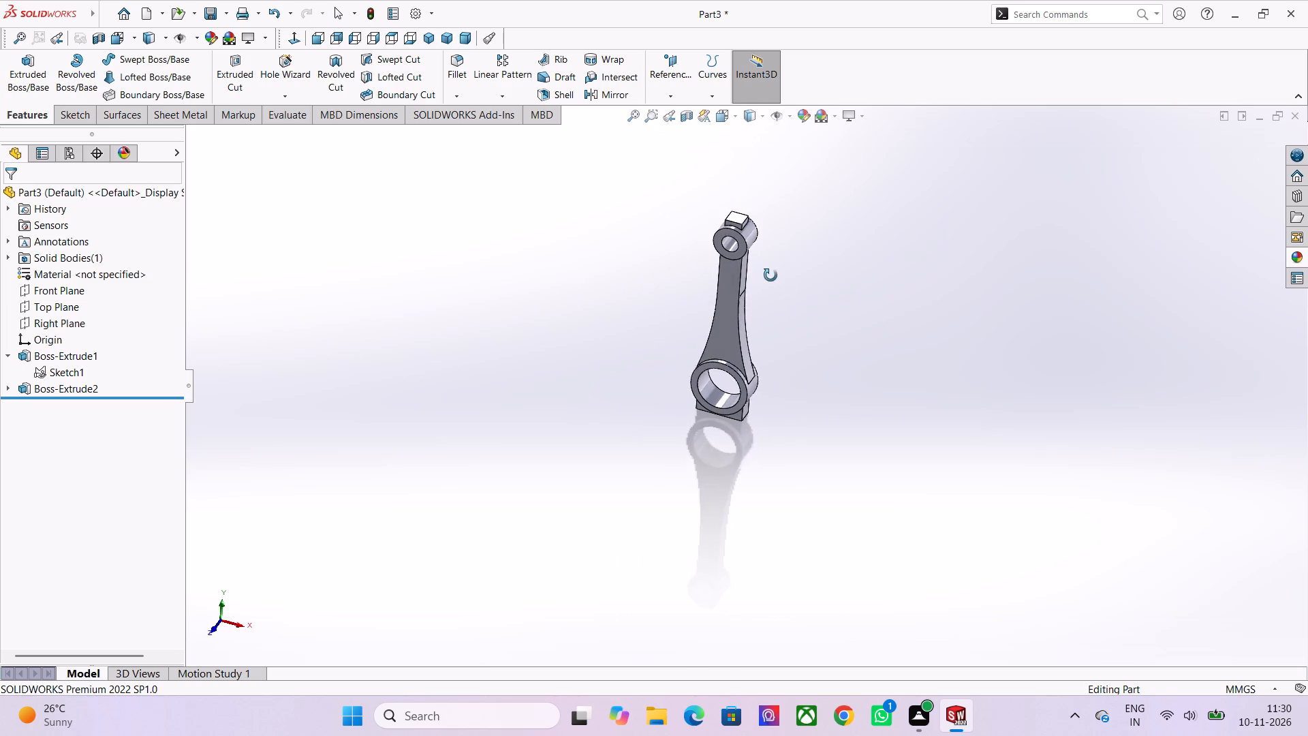
{"action": "middle_click_drag", "start_coordinate": [770, 275], "coordinate": [719, 211]}
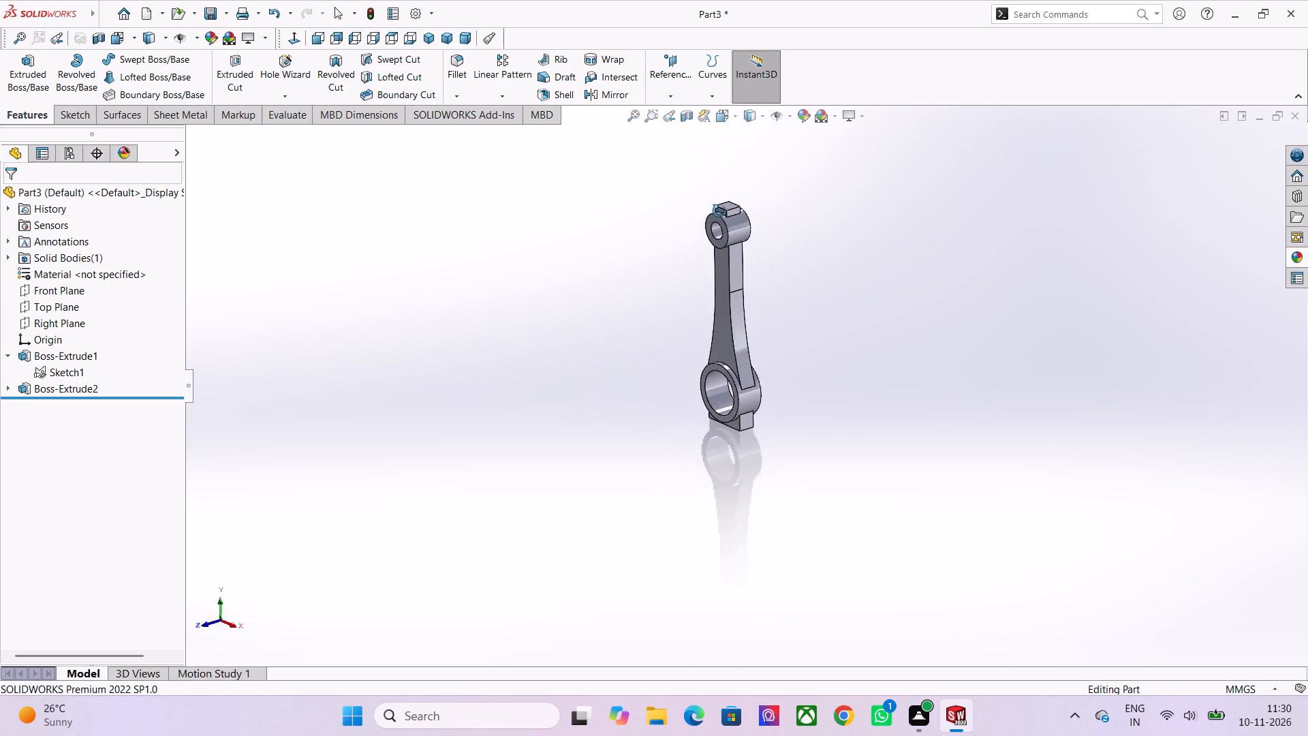
{"action": "middle_click_drag", "start_coordinate": [719, 211], "coordinate": [714, 207]}
{"action": "scroll", "coordinate": [744, 241], "scroll_direction": "up", "scroll_amount": 5}
{"action": "scroll", "coordinate": [760, 240], "scroll_direction": "down", "scroll_amount": 2}
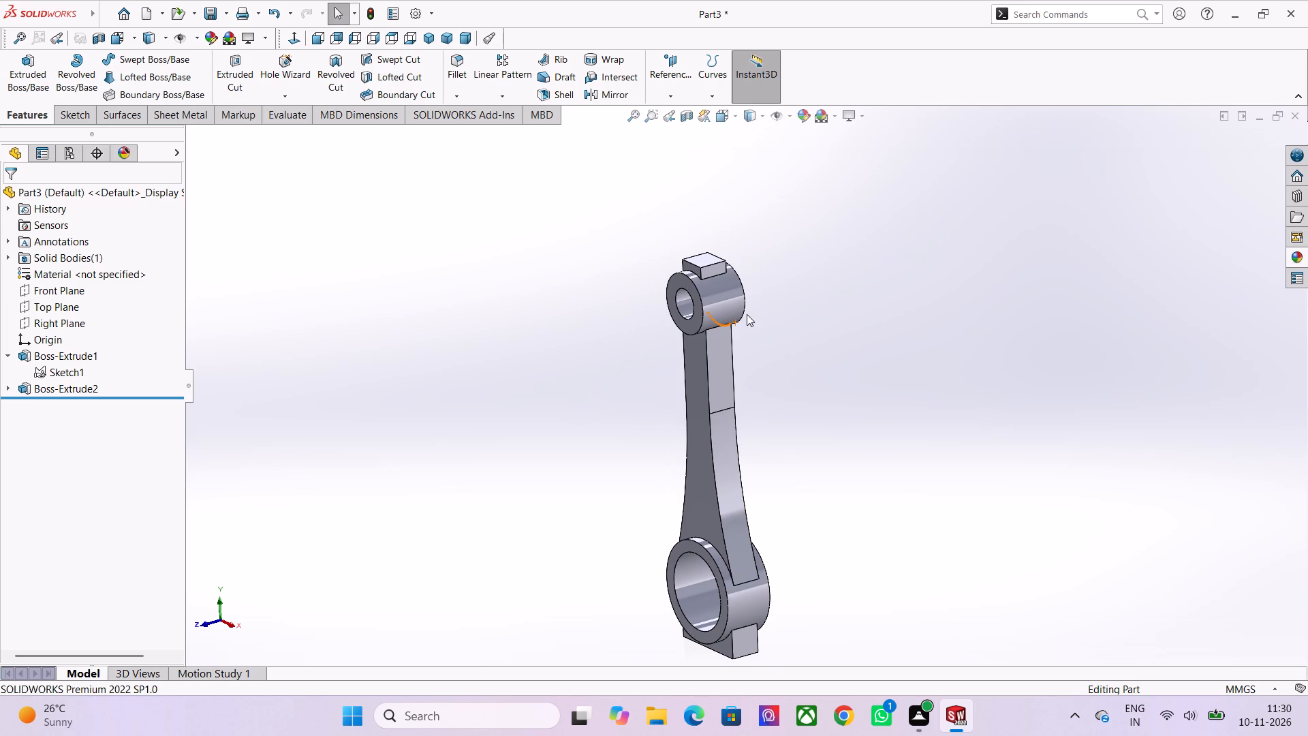
{"action": "scroll", "coordinate": [751, 412], "scroll_direction": "down", "scroll_amount": 3}
{"action": "scroll", "coordinate": [753, 430], "scroll_direction": "up", "scroll_amount": 3}
{"action": "middle_click_drag", "start_coordinate": [788, 432], "coordinate": [835, 441]}
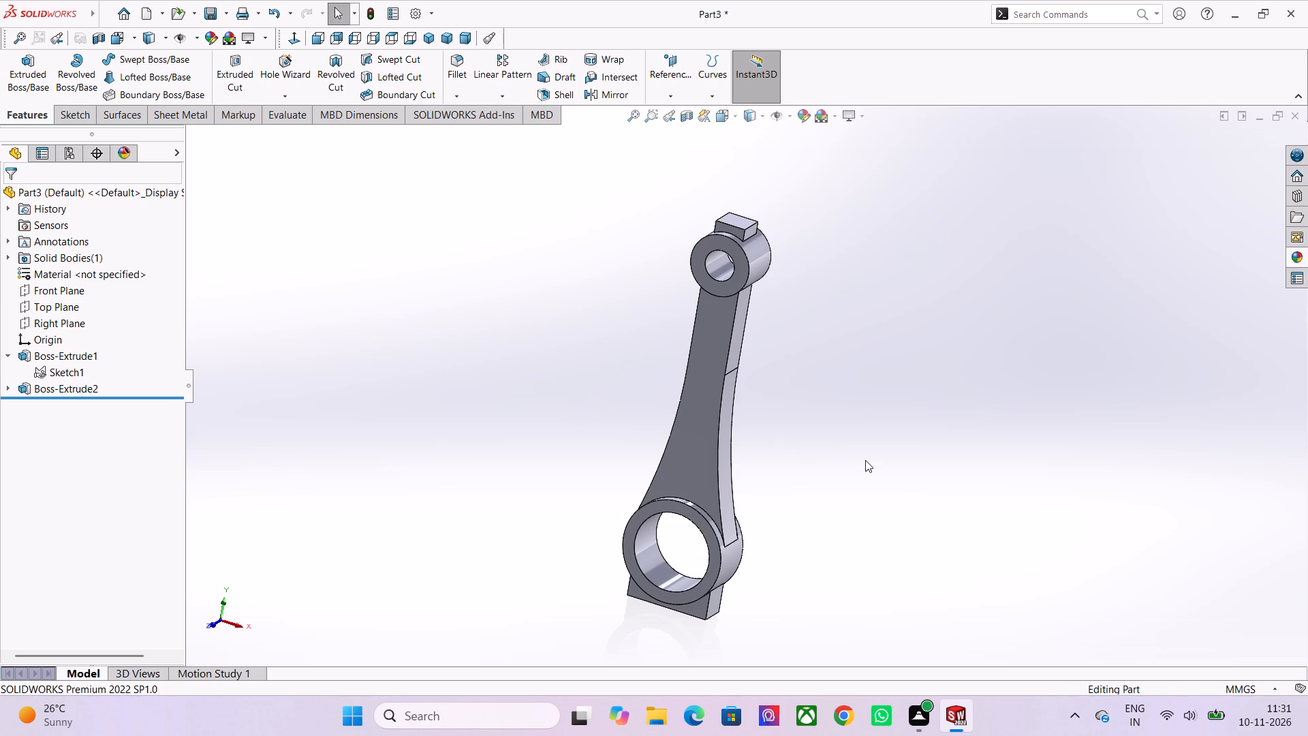
{"action": "scroll", "coordinate": [753, 223], "scroll_direction": "up", "scroll_amount": 3}
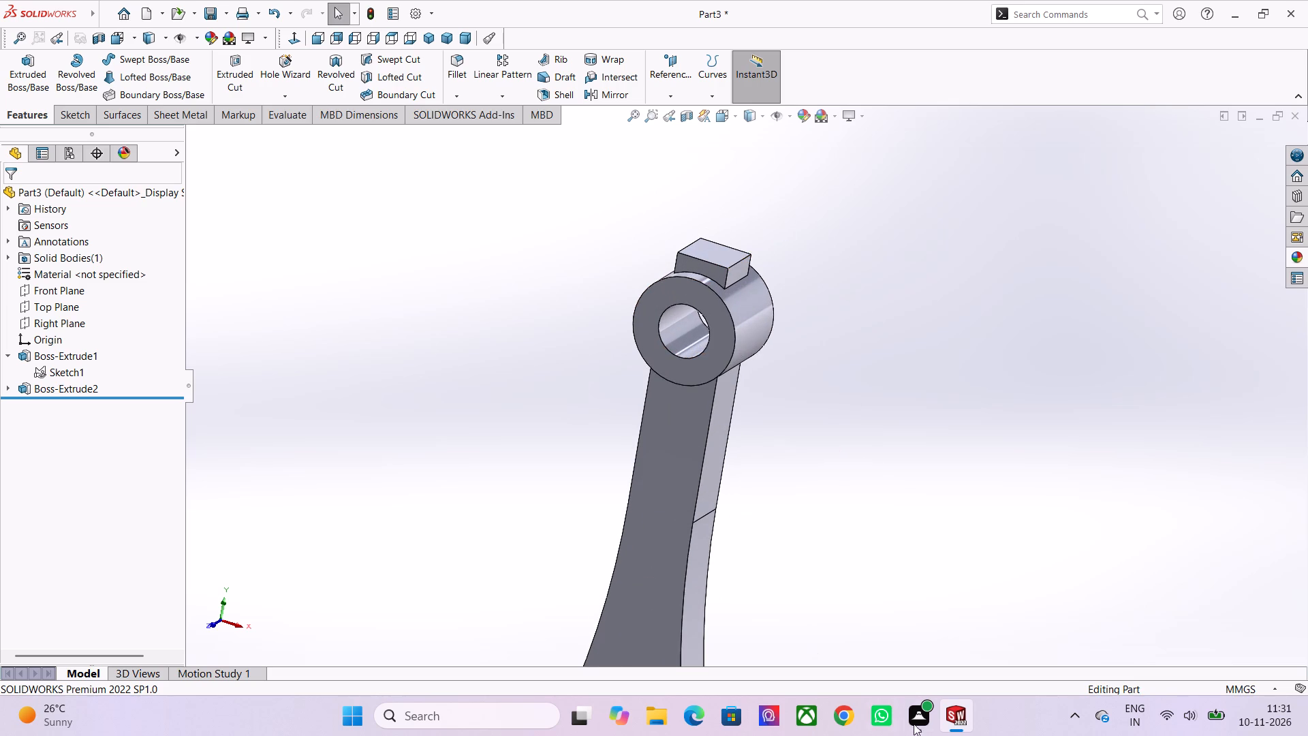
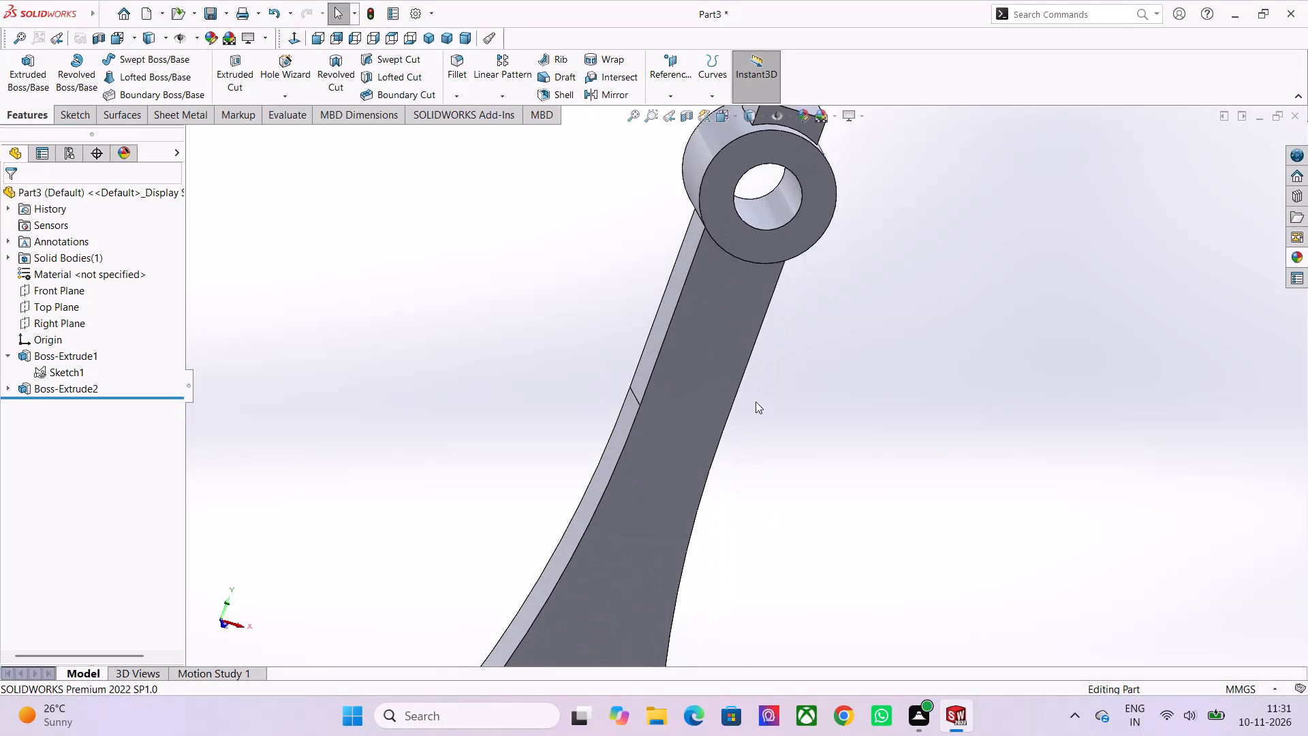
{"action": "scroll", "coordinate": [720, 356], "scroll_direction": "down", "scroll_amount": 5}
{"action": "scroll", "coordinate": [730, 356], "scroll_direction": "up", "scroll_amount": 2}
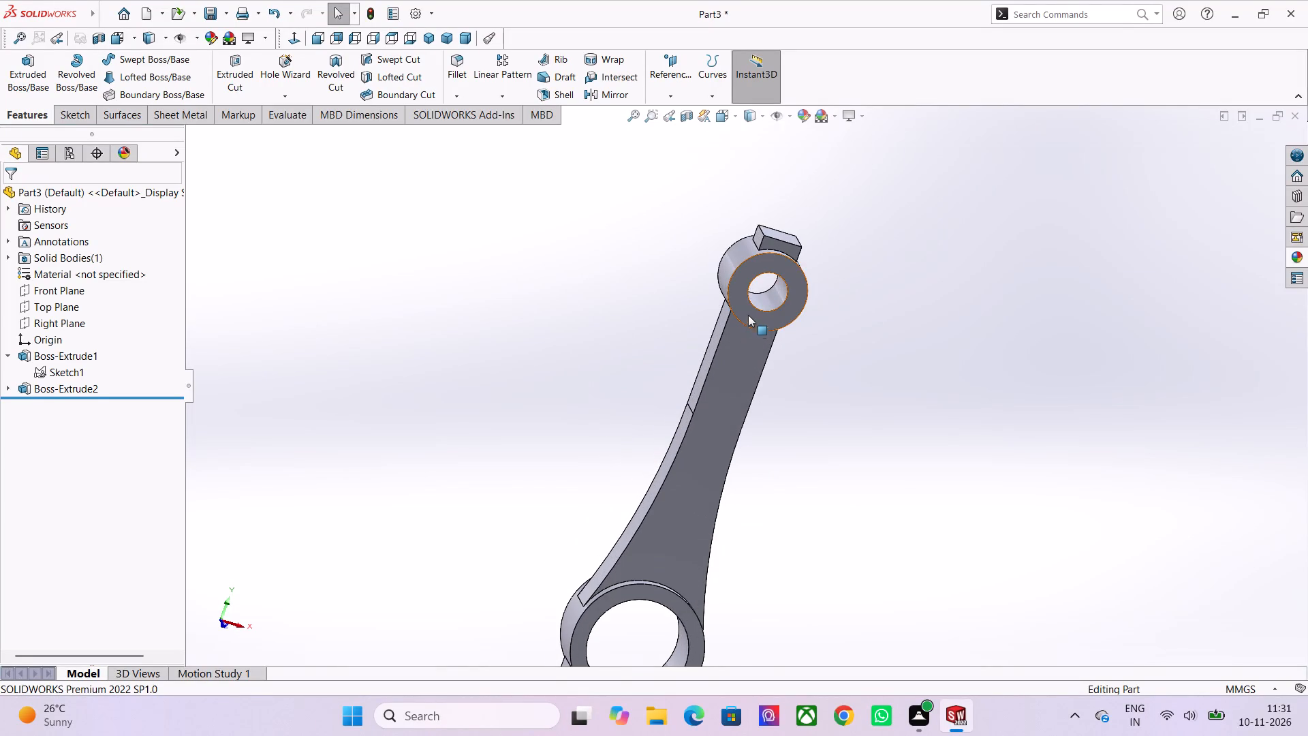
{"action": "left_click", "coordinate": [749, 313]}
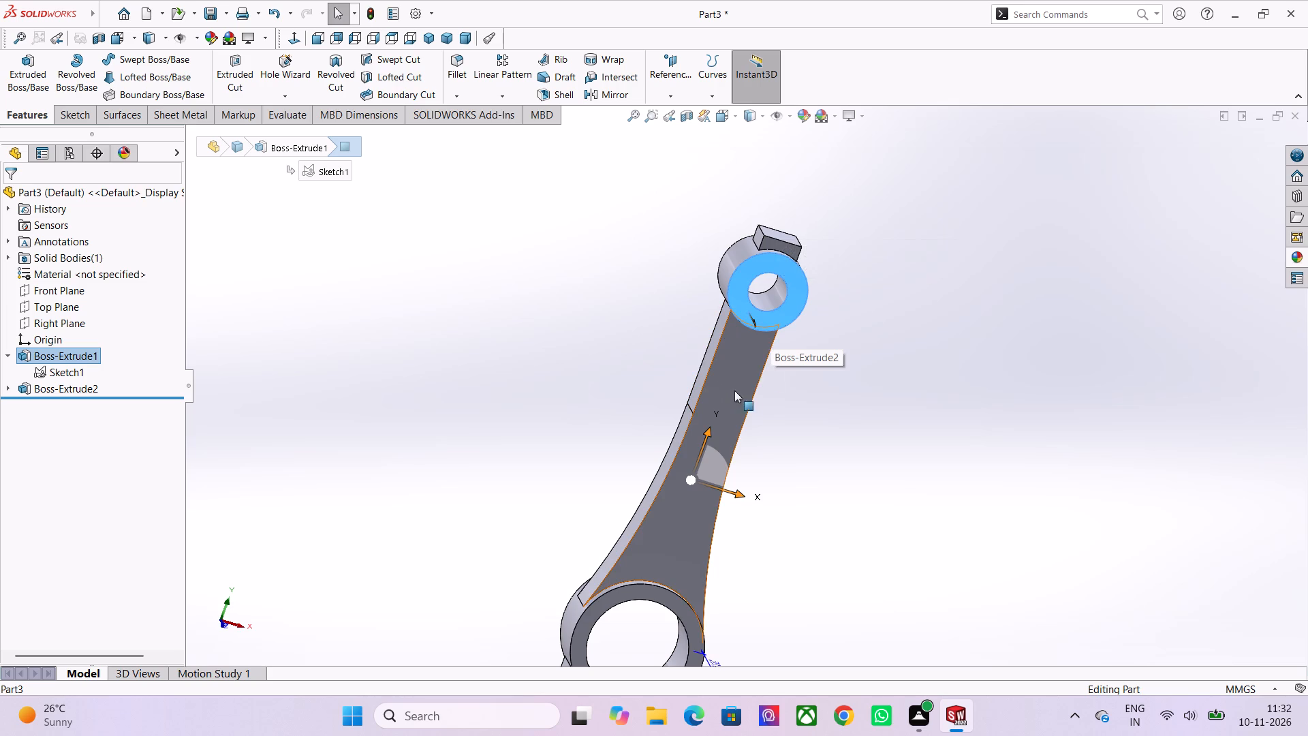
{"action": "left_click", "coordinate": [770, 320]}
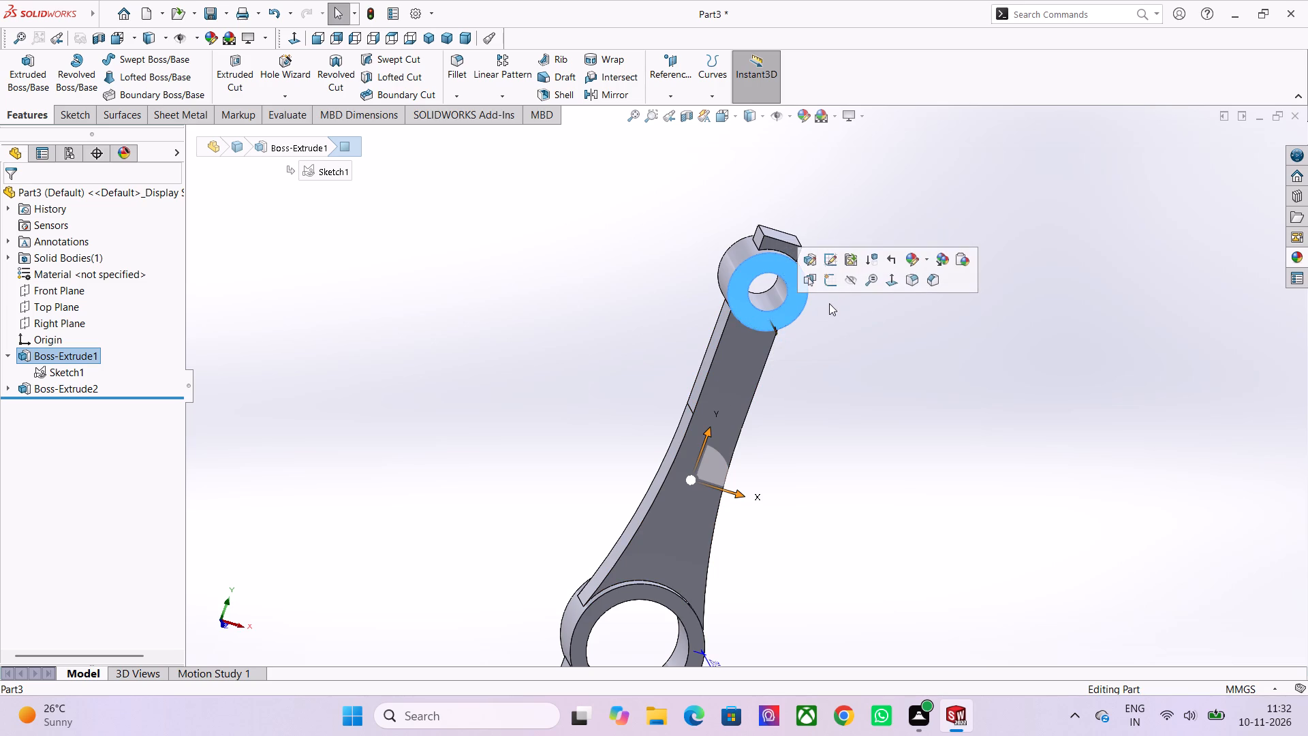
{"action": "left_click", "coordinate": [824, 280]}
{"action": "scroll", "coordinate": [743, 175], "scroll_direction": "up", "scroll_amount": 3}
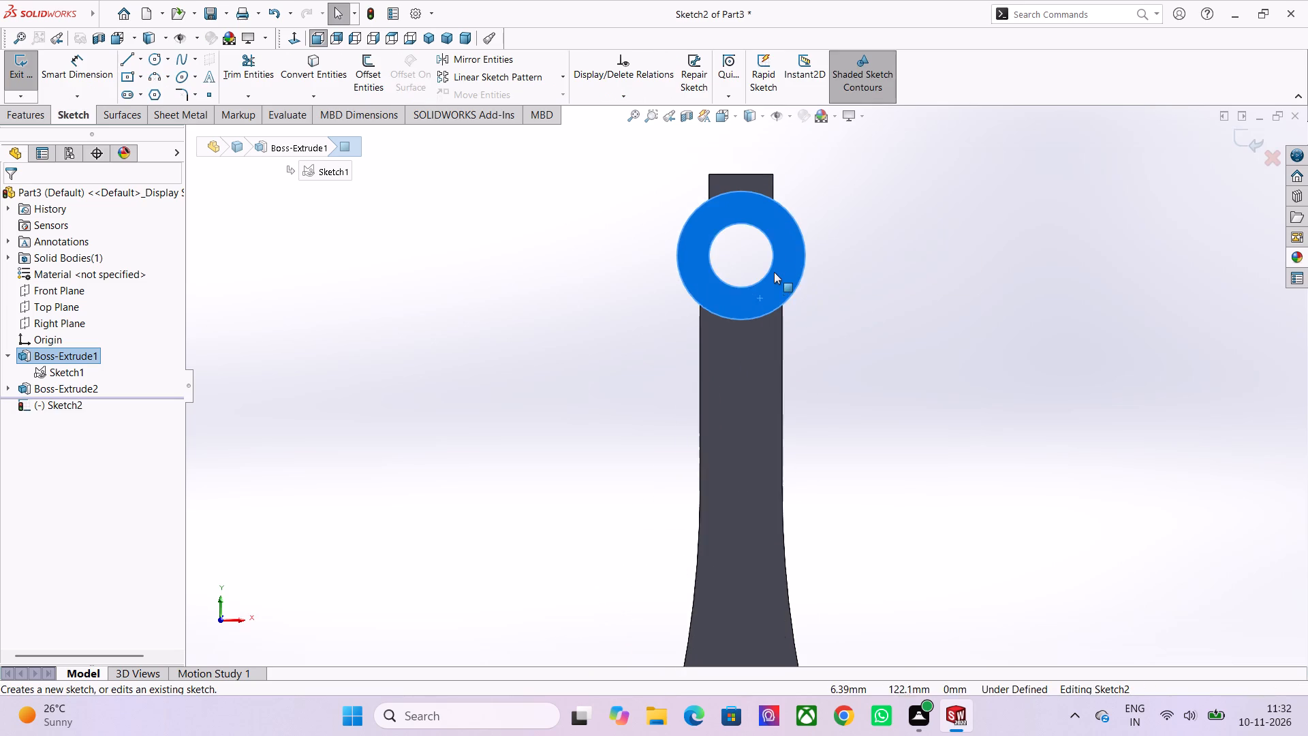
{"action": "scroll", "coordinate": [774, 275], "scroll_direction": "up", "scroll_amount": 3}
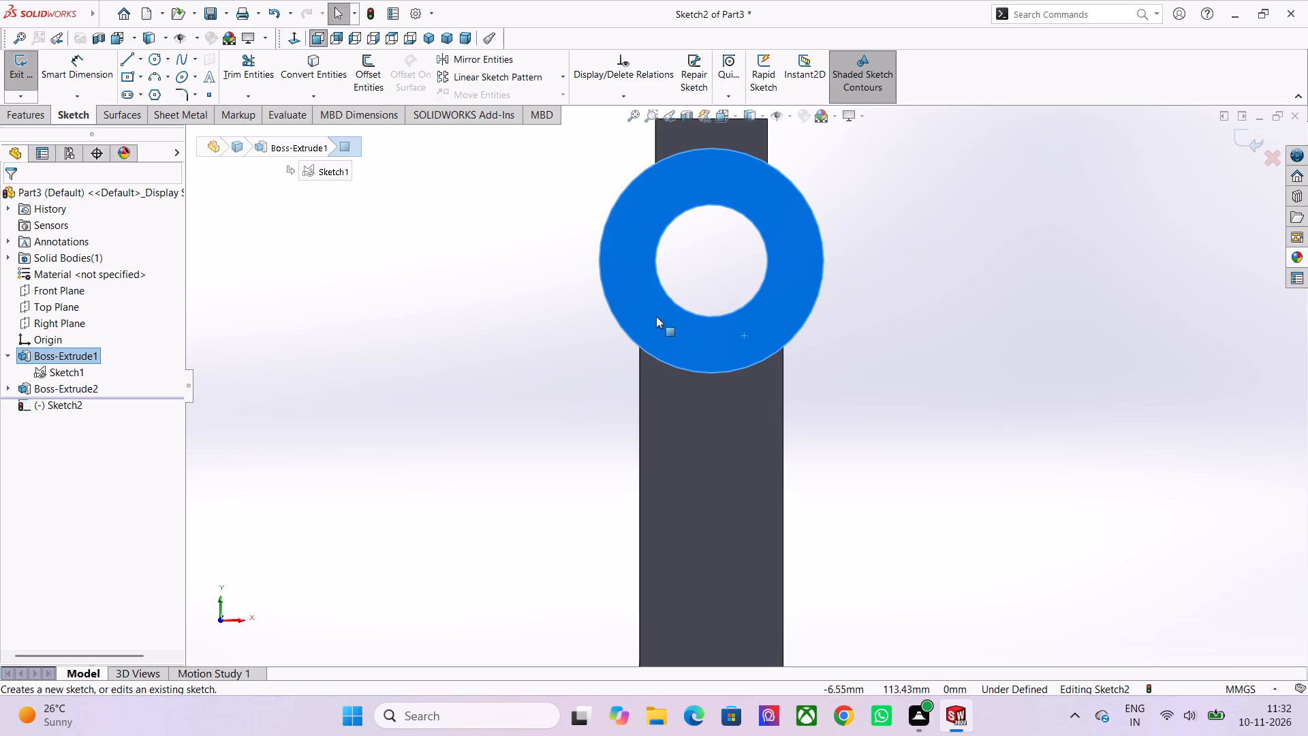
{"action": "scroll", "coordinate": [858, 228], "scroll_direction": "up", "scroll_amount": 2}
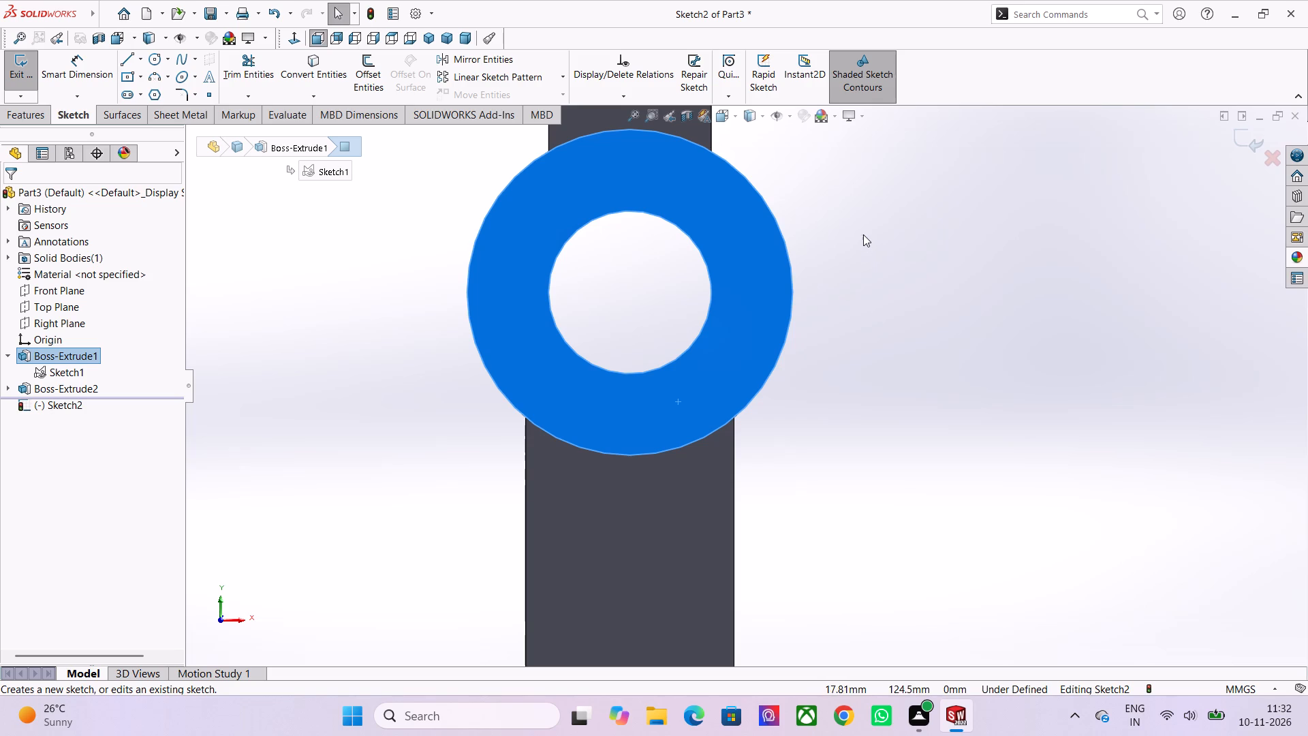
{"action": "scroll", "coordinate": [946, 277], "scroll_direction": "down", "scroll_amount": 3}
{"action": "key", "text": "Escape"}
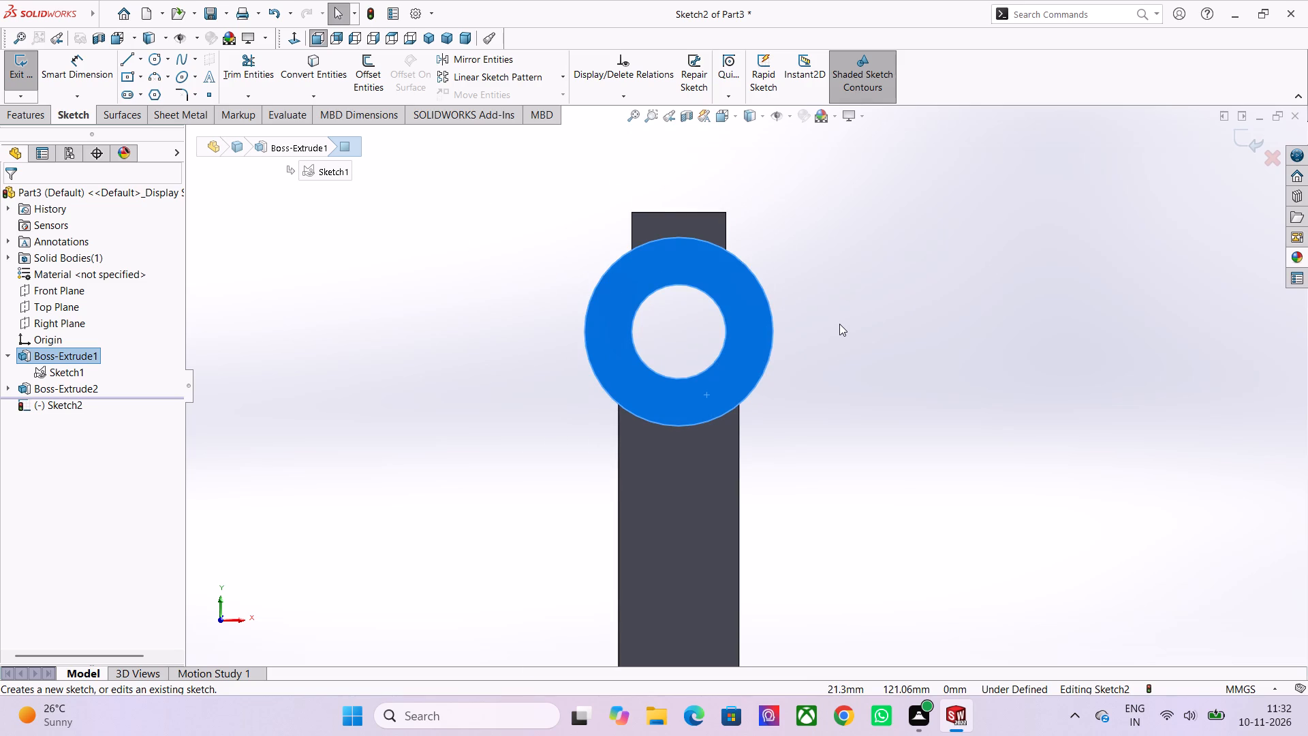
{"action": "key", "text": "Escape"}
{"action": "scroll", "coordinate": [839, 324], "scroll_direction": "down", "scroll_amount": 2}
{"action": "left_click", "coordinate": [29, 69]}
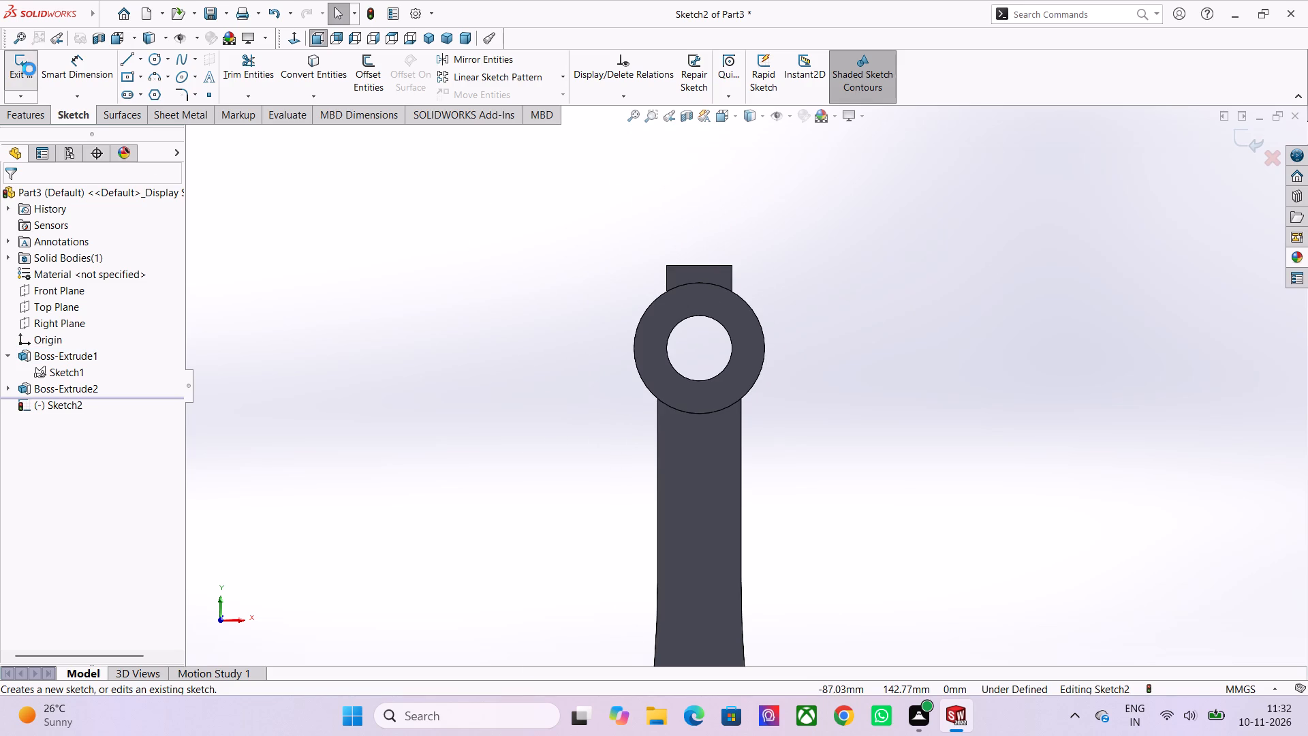
On the Right Plane, sketch a vertical straight slot along the shank, about 46 mm between arc centres and about 7 mm wide.
{"action": "left_click", "coordinate": [67, 325]}
{"action": "left_click", "coordinate": [78, 310]}
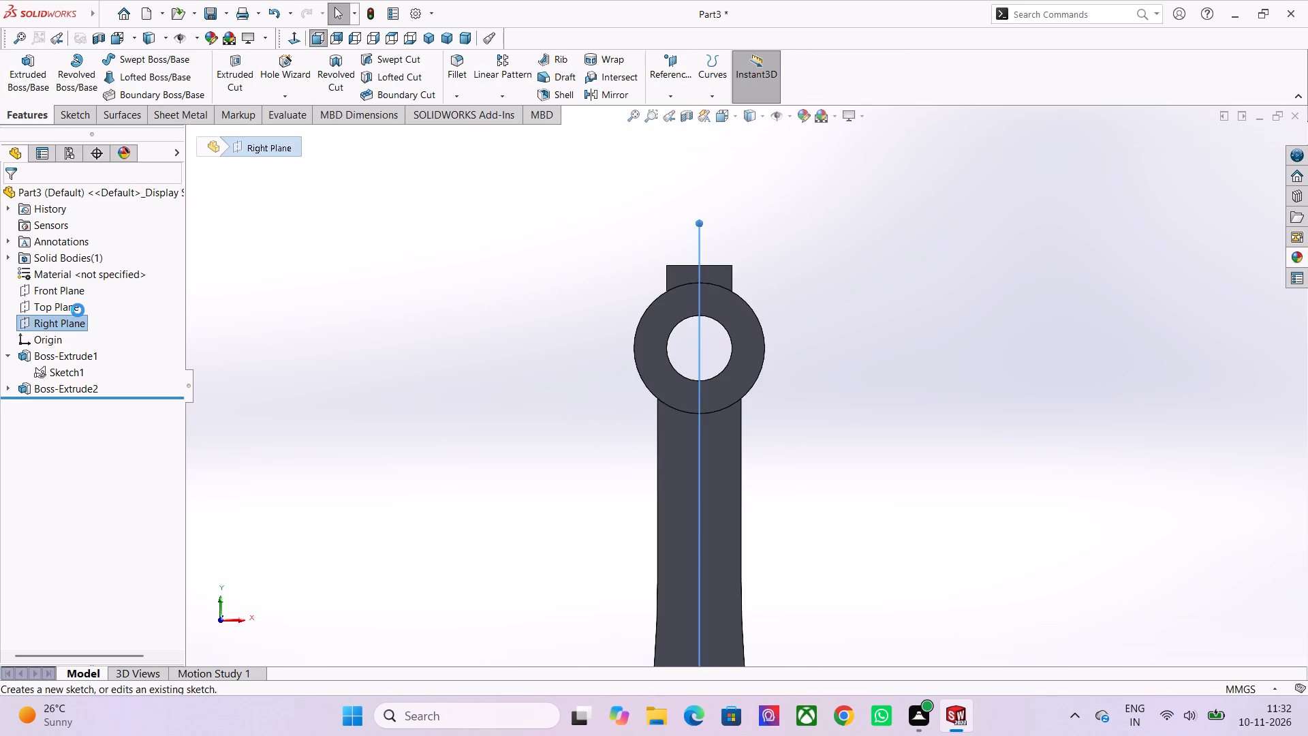
{"action": "scroll", "coordinate": [713, 213], "scroll_direction": "up", "scroll_amount": 2}
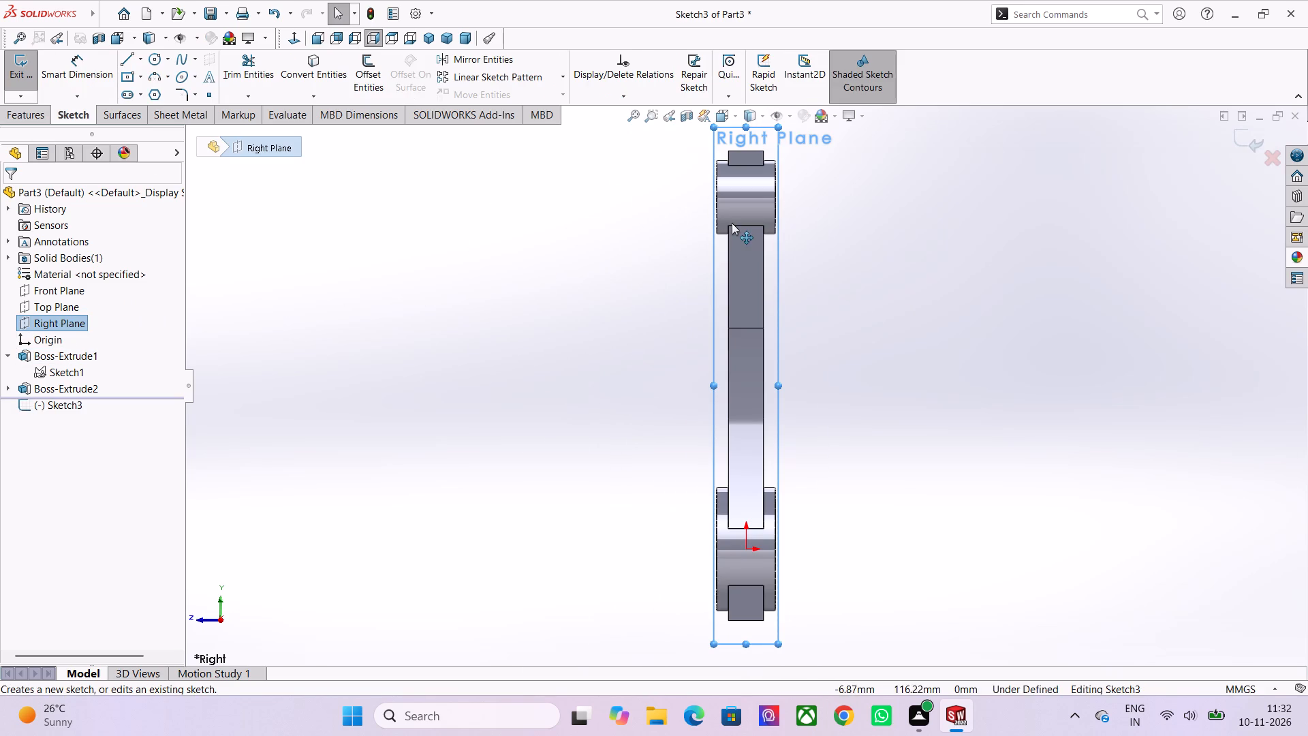
{"action": "scroll", "coordinate": [776, 385], "scroll_direction": "down", "scroll_amount": 1}
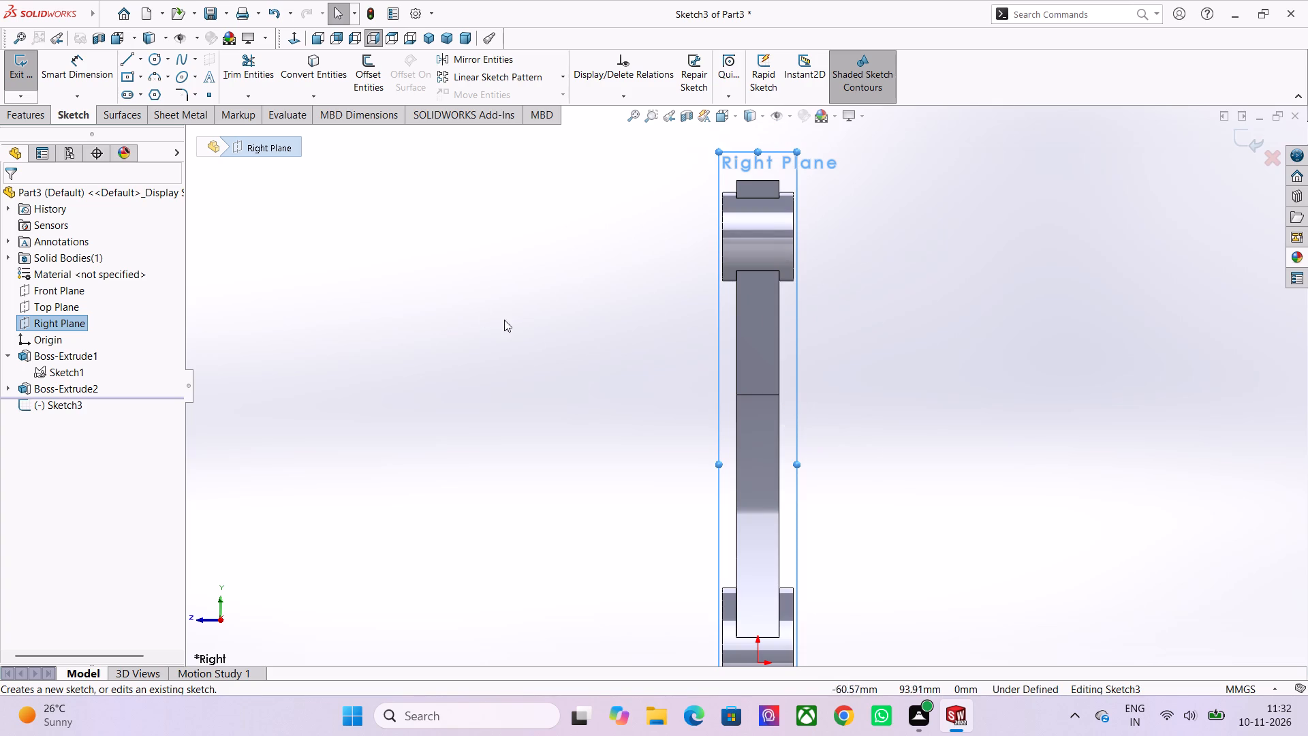
{"action": "left_click", "coordinate": [140, 97]}
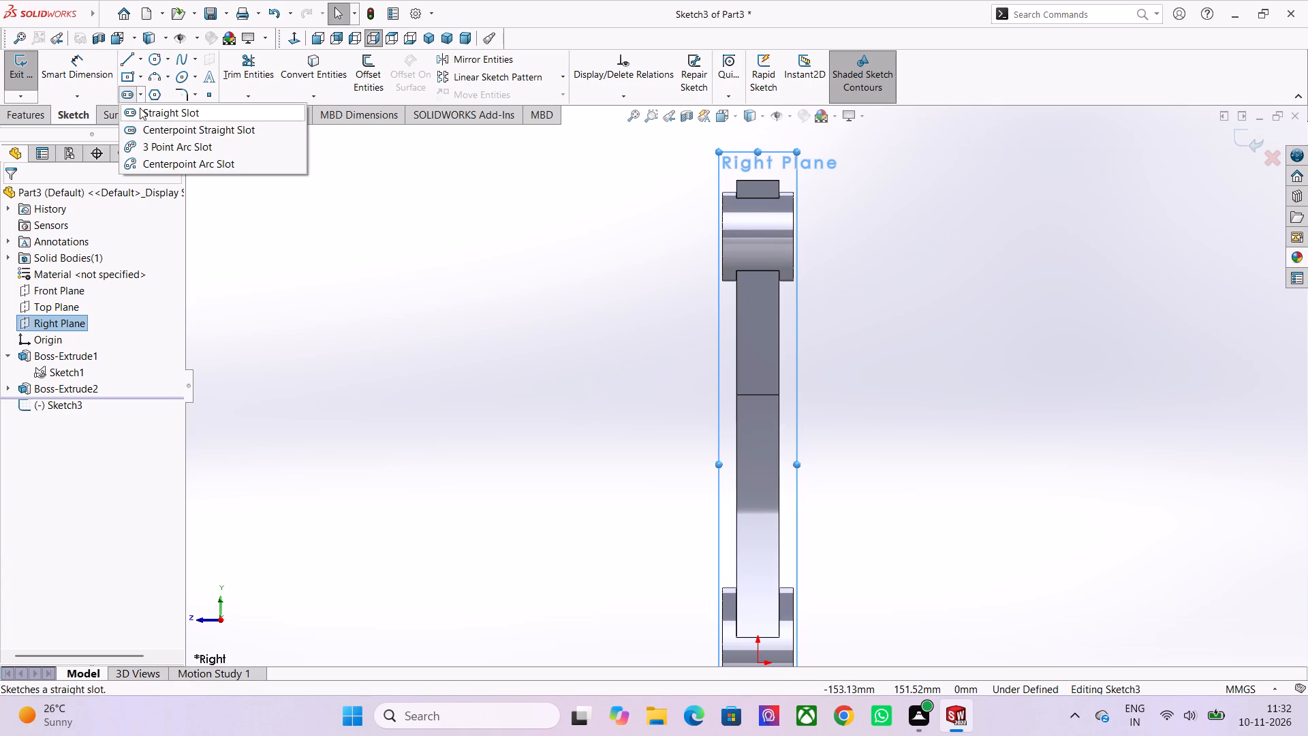
{"action": "left_click", "coordinate": [140, 108]}
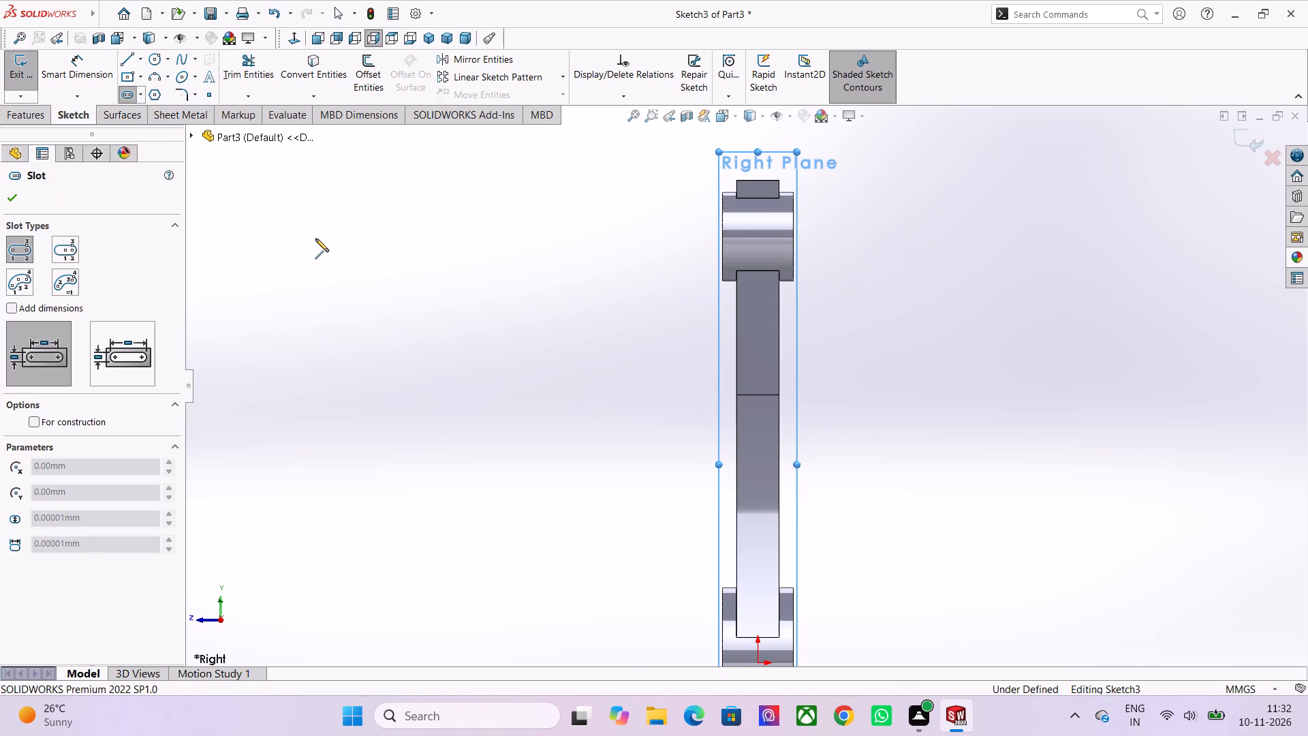
{"action": "scroll", "coordinate": [764, 333], "scroll_direction": "up", "scroll_amount": 3}
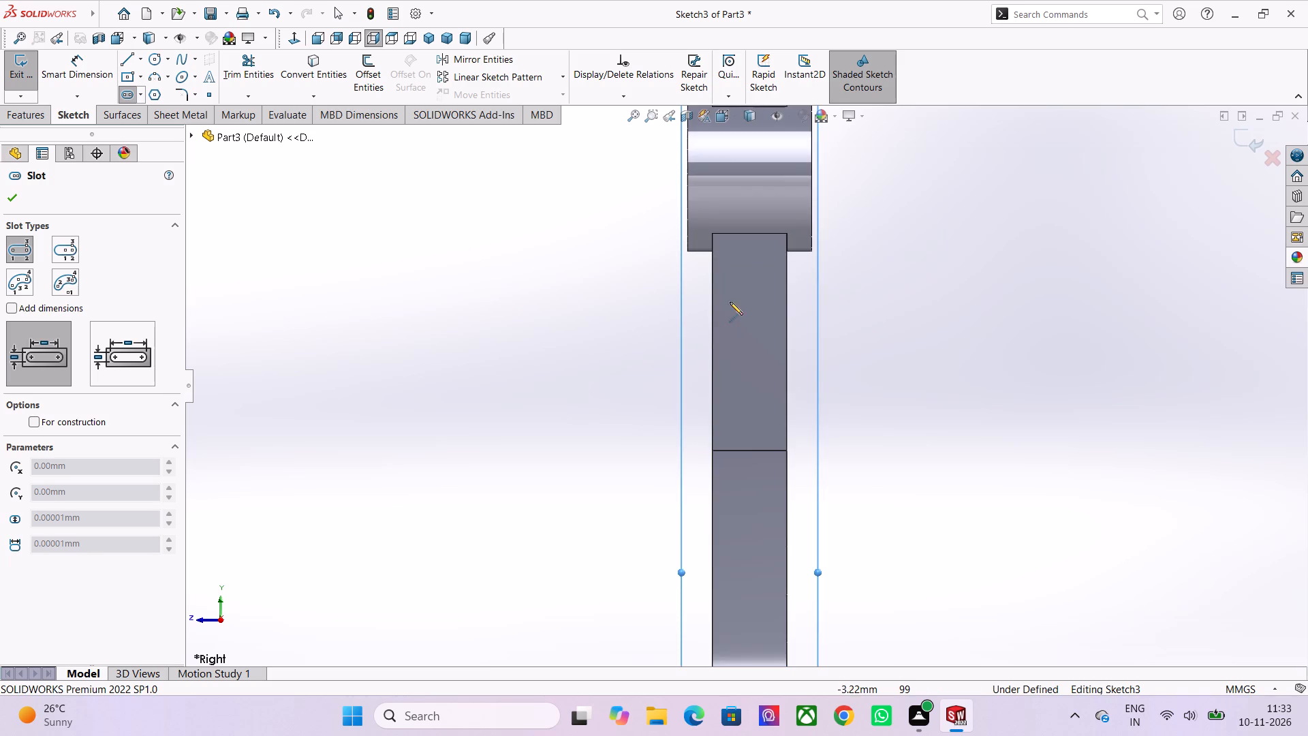
{"action": "left_click", "coordinate": [751, 317]}
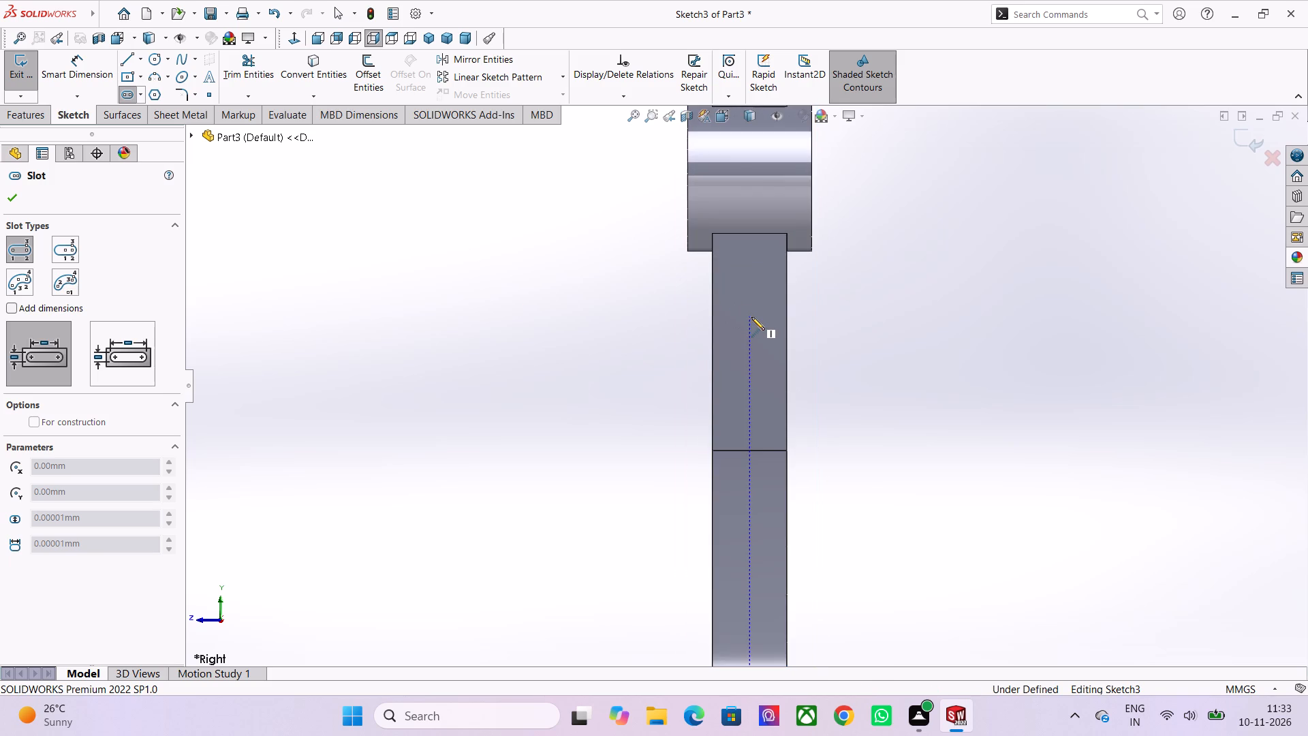
{"action": "left_click", "coordinate": [747, 600]}
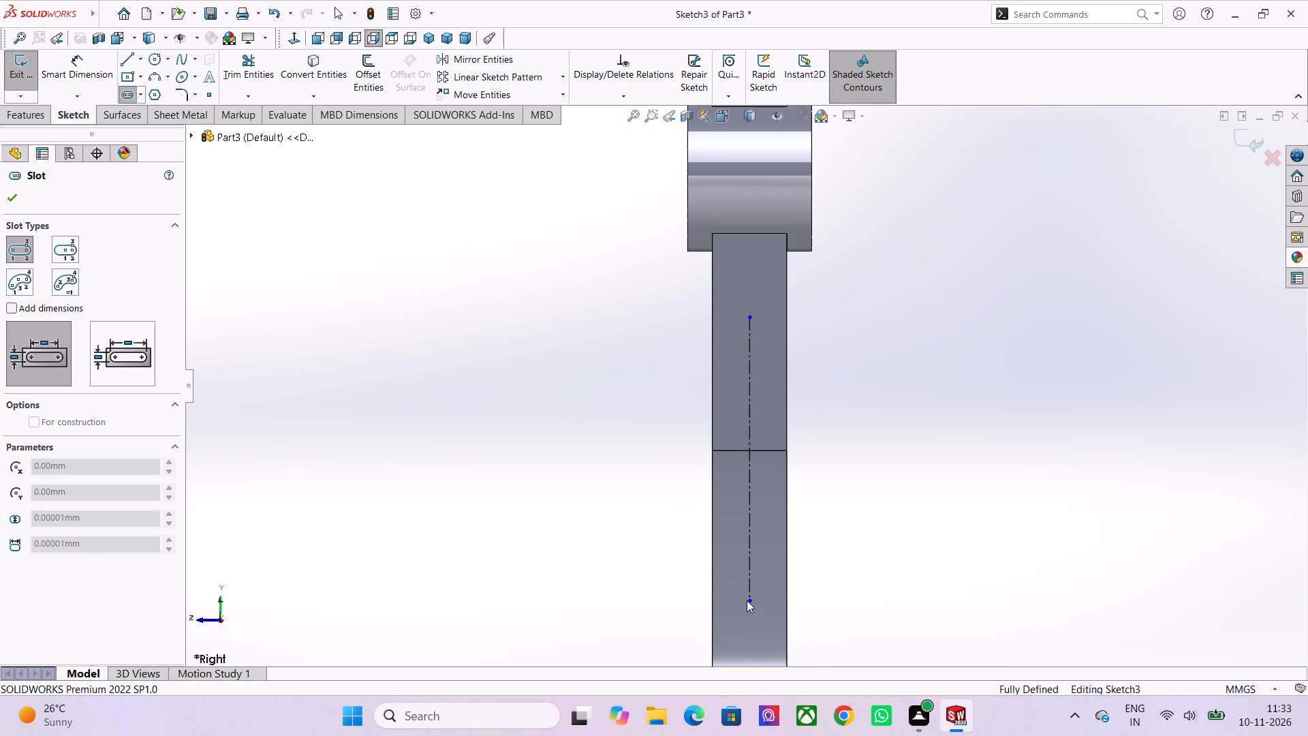
{"action": "left_click", "coordinate": [771, 547]}
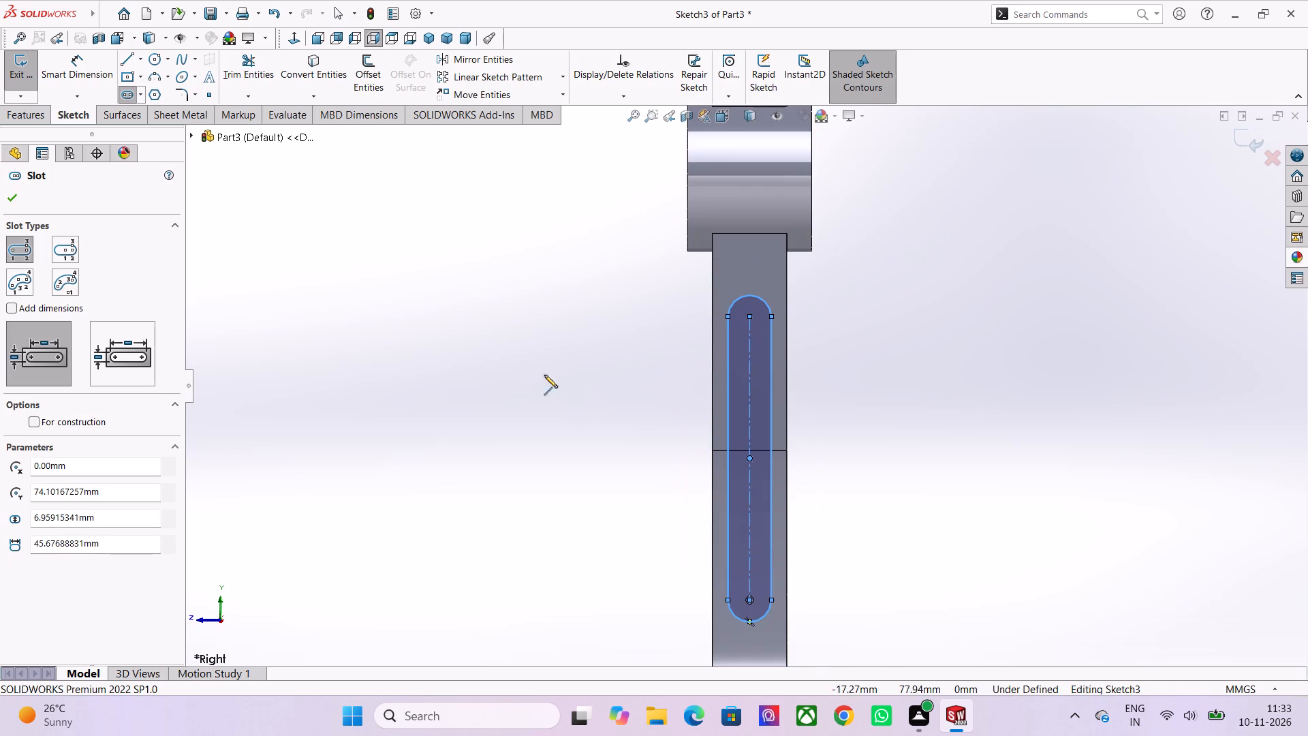
{"action": "scroll", "coordinate": [465, 429], "scroll_direction": "down", "scroll_amount": 2}
{"action": "scroll", "coordinate": [592, 461], "scroll_direction": "down", "scroll_amount": 2}
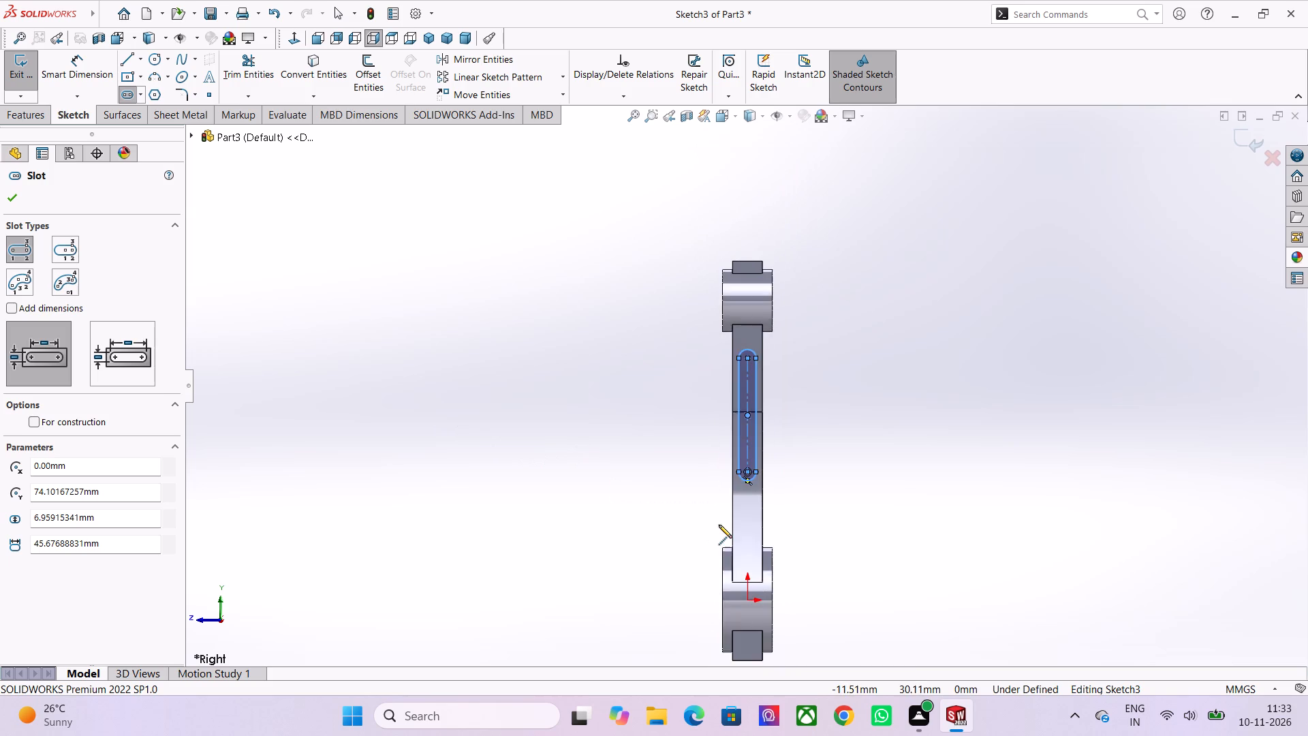
{"action": "scroll", "coordinate": [719, 525], "scroll_direction": "down", "scroll_amount": 2}
{"action": "scroll", "coordinate": [743, 533], "scroll_direction": "up", "scroll_amount": 1}
{"action": "key", "text": "Escape"}
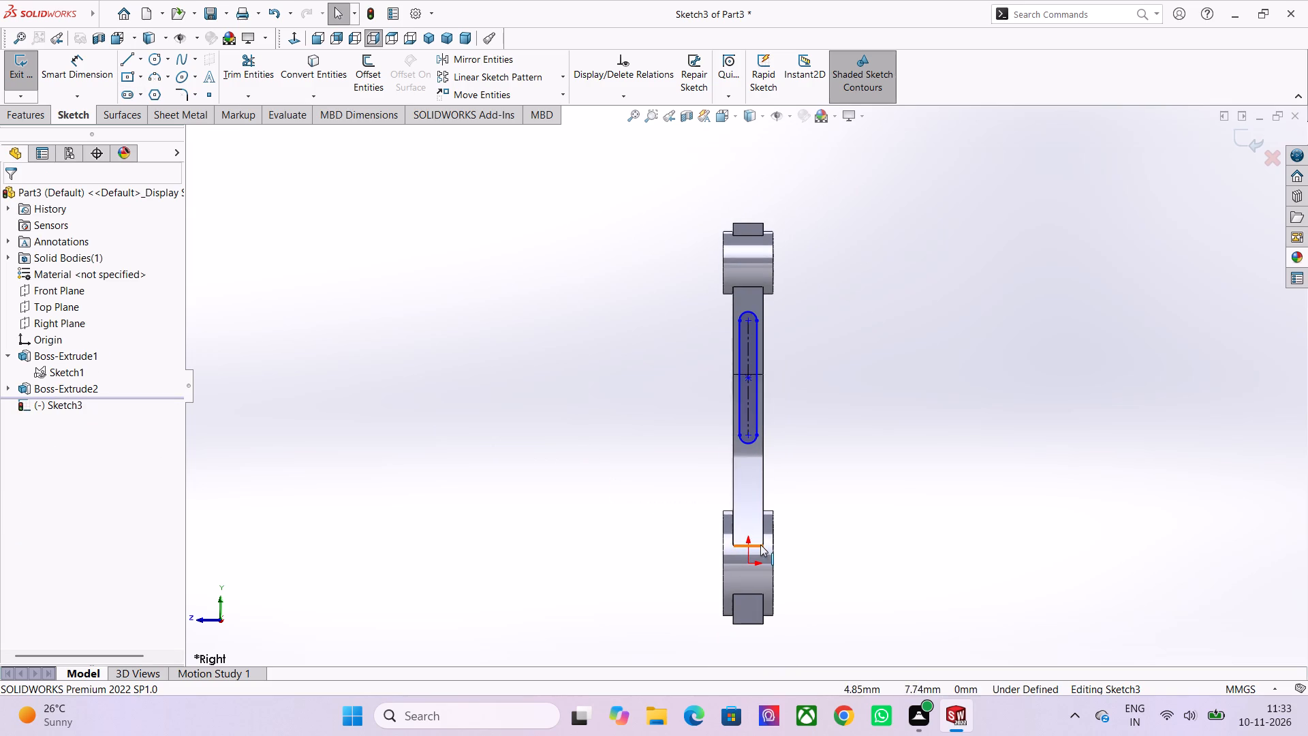
Add a vertical relation between the slot's centre point and the origin.
{"action": "left_click", "coordinate": [748, 377]}
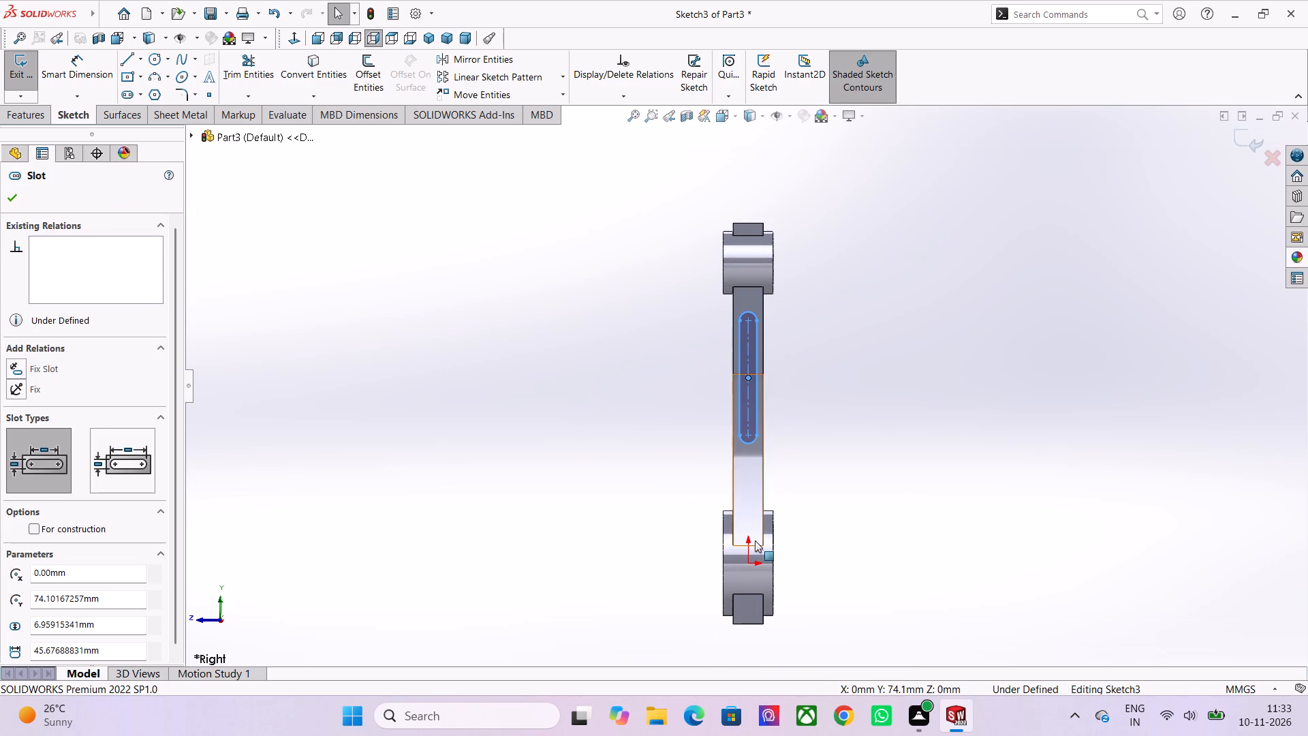
{"action": "left_click", "coordinate": [748, 559], "text": "ctrl"}
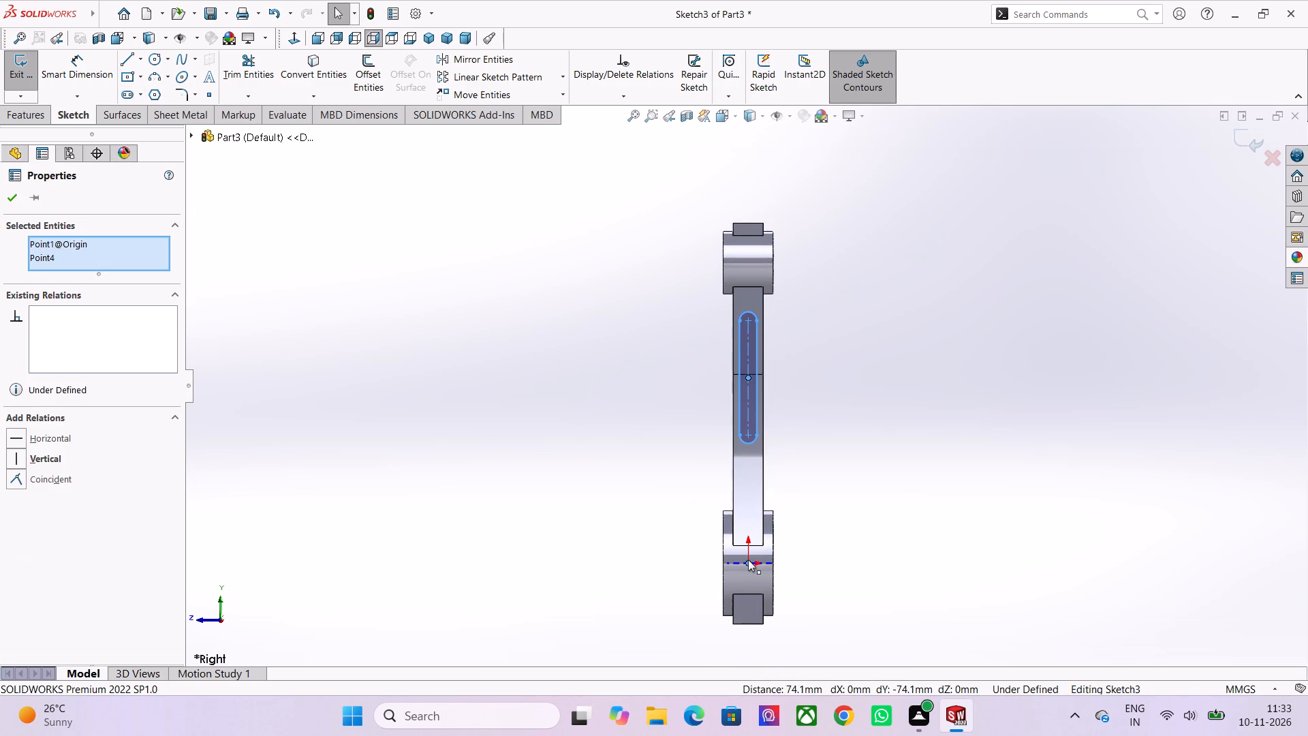
{"action": "left_click", "coordinate": [806, 502]}
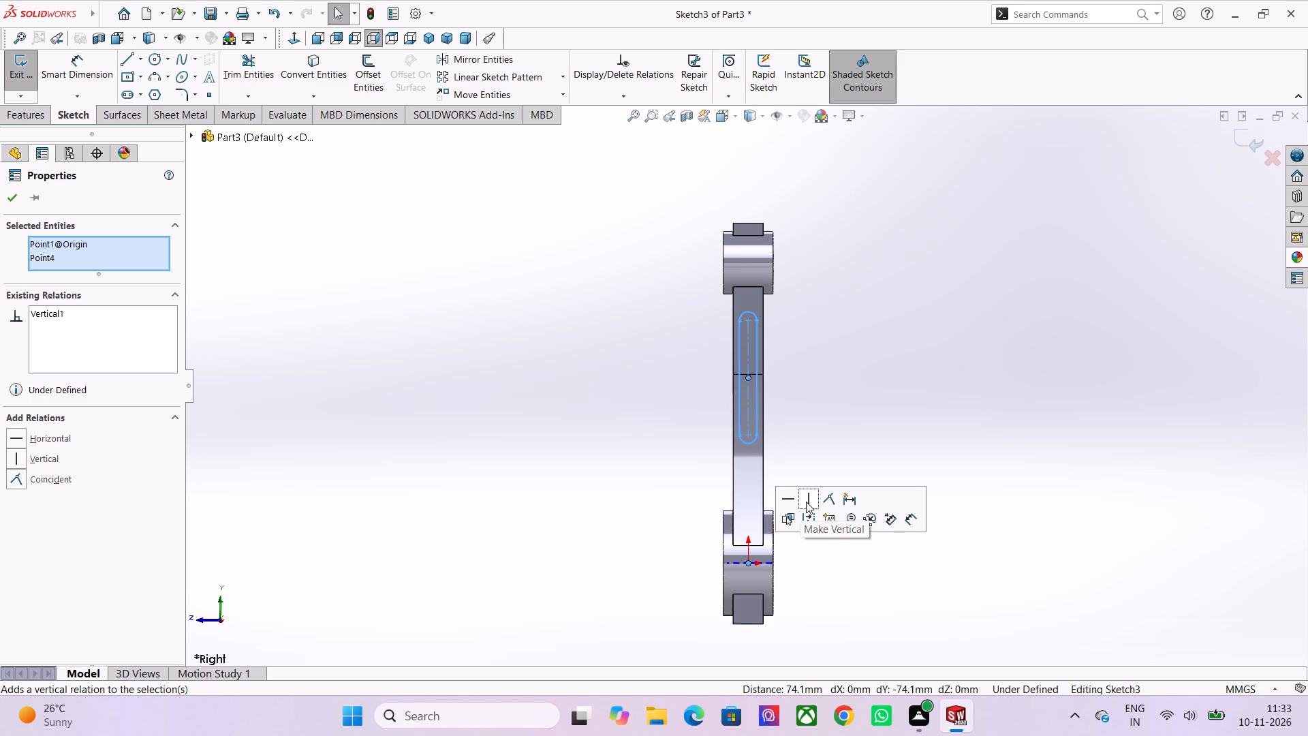
{"action": "left_click", "coordinate": [7, 198]}
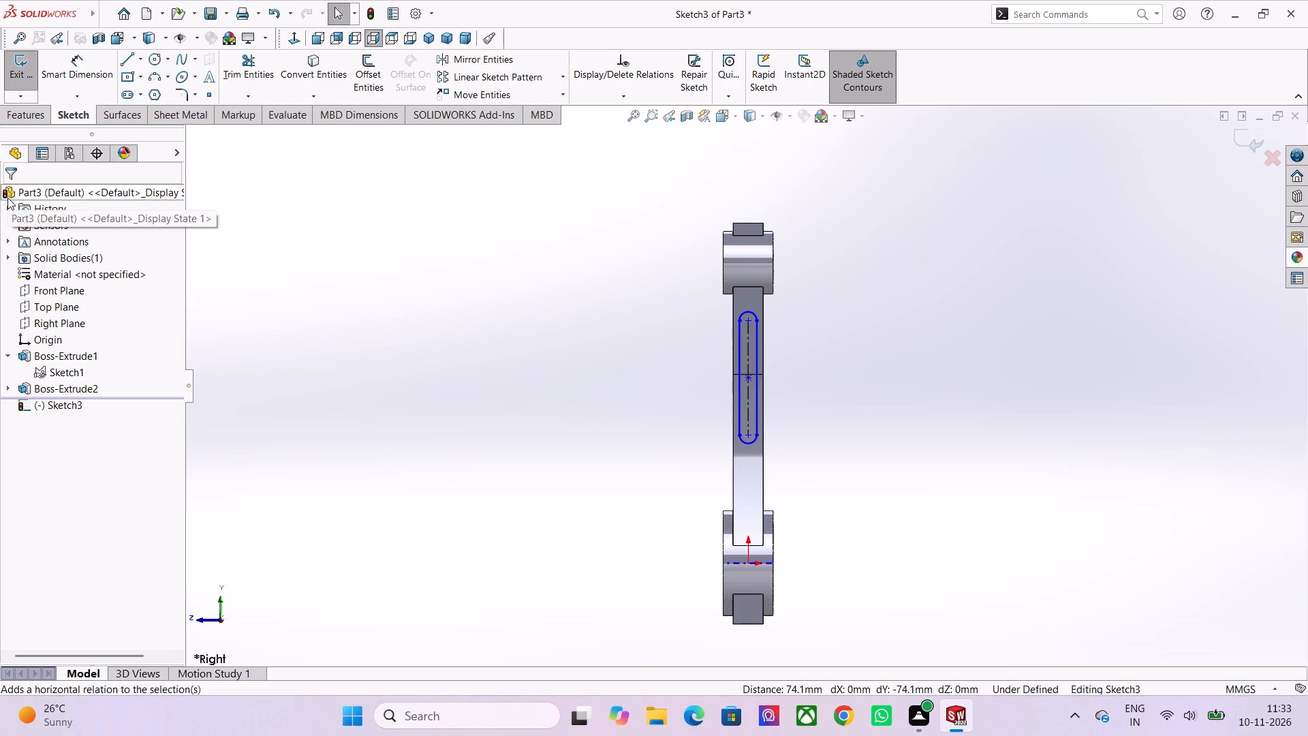
Dimension the slot with 62 mm between its arc centres and a 4 mm end radius.
{"action": "left_click", "coordinate": [80, 73]}
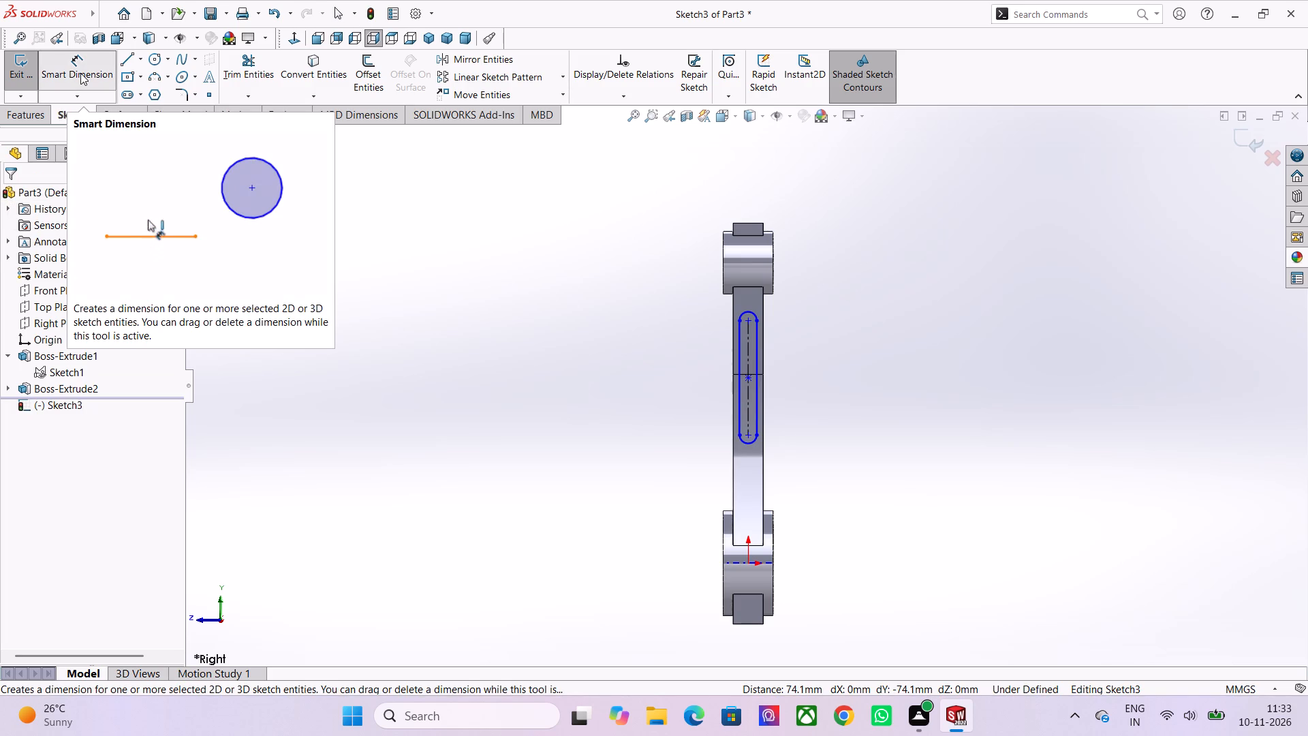
{"action": "left_click", "coordinate": [747, 343]}
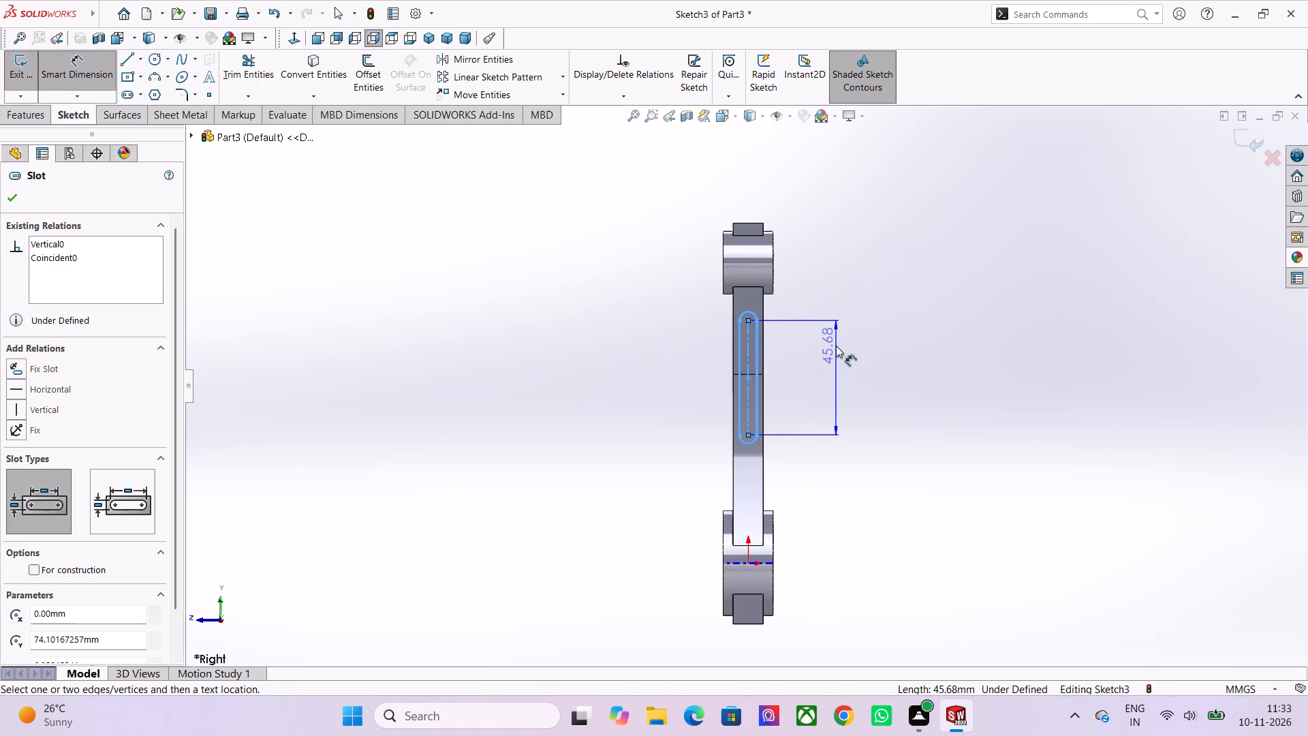
{"action": "left_click", "coordinate": [836, 346]}
{"action": "type", "text": "62"}
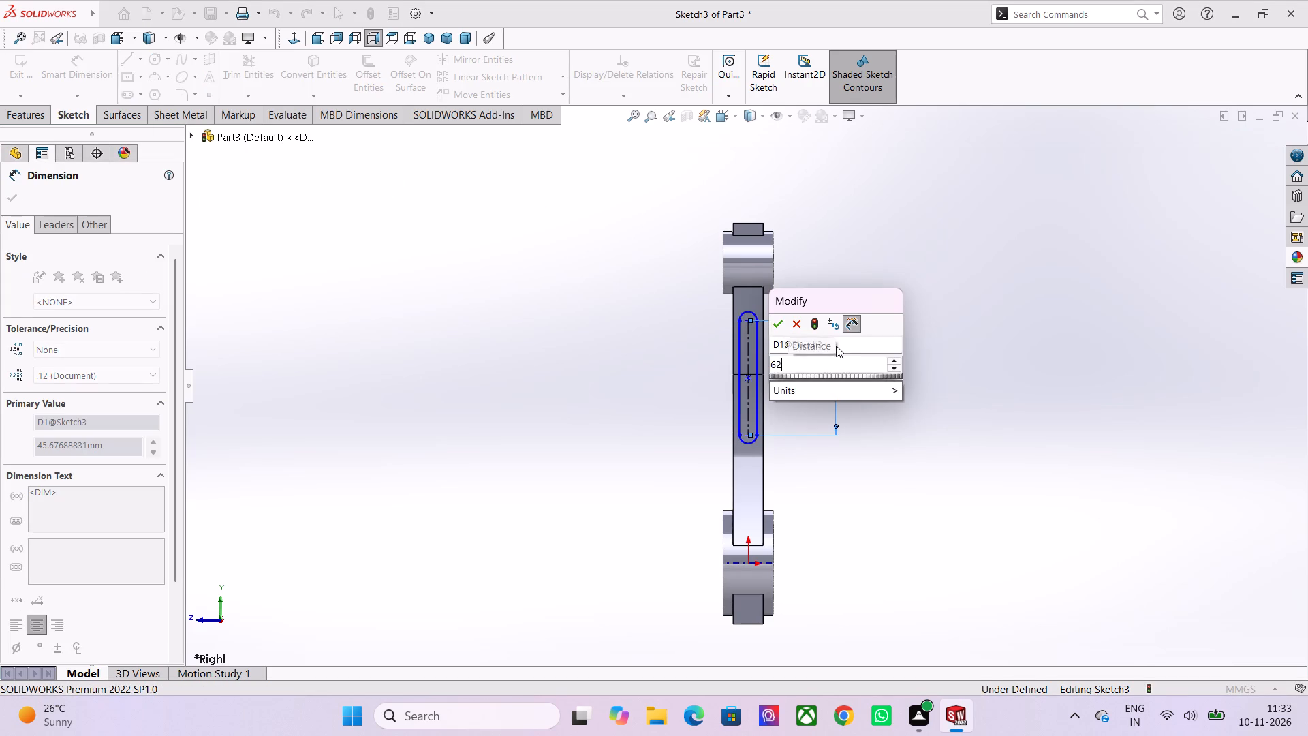
{"action": "key", "text": "Return"}
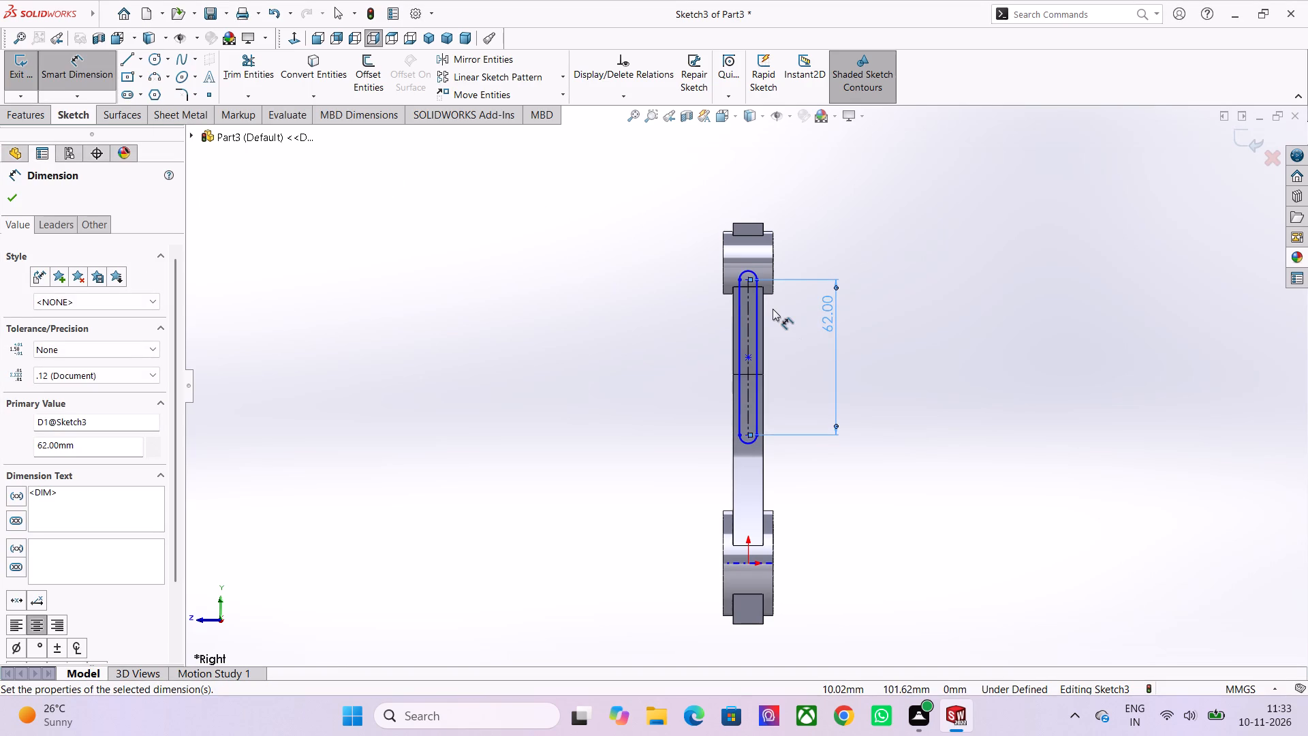
{"action": "scroll", "coordinate": [754, 294], "scroll_direction": "up", "scroll_amount": 2}
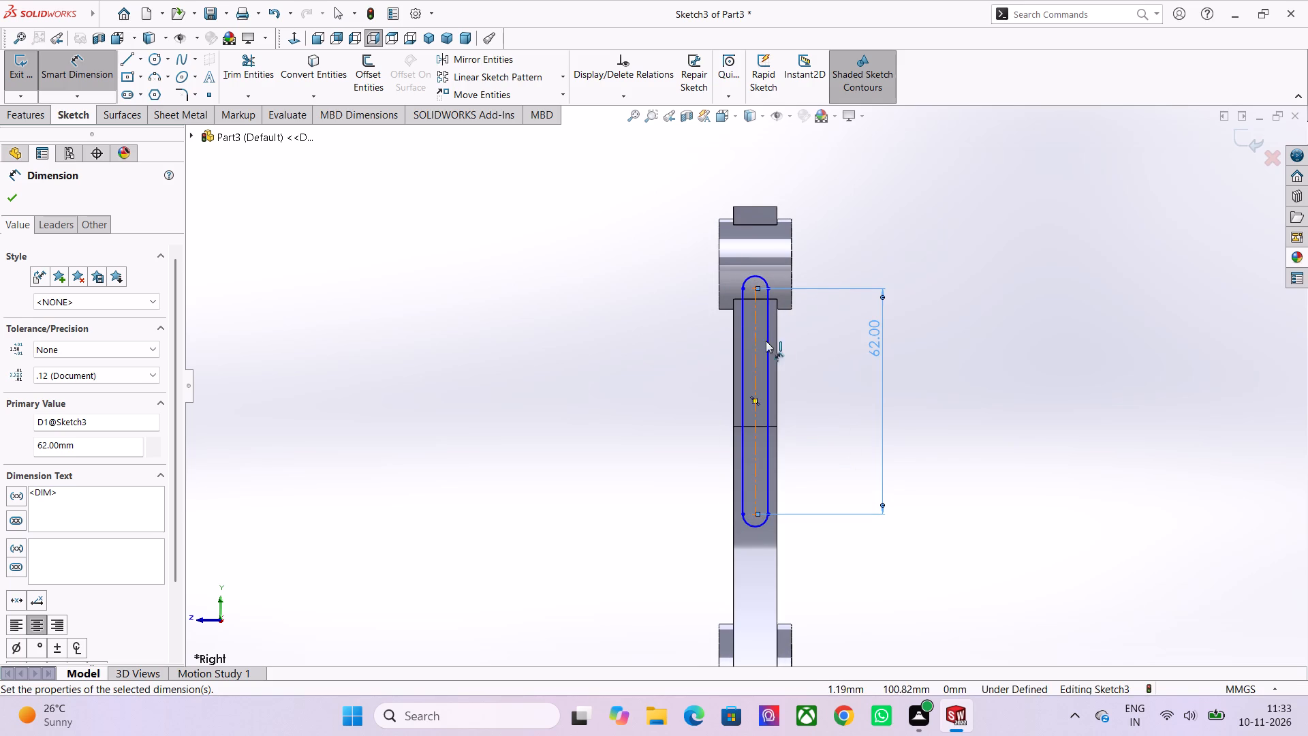
{"action": "left_click", "coordinate": [758, 527]}
{"action": "left_click", "coordinate": [823, 568]}
{"action": "key", "text": "4"}
{"action": "key", "text": "Return"}
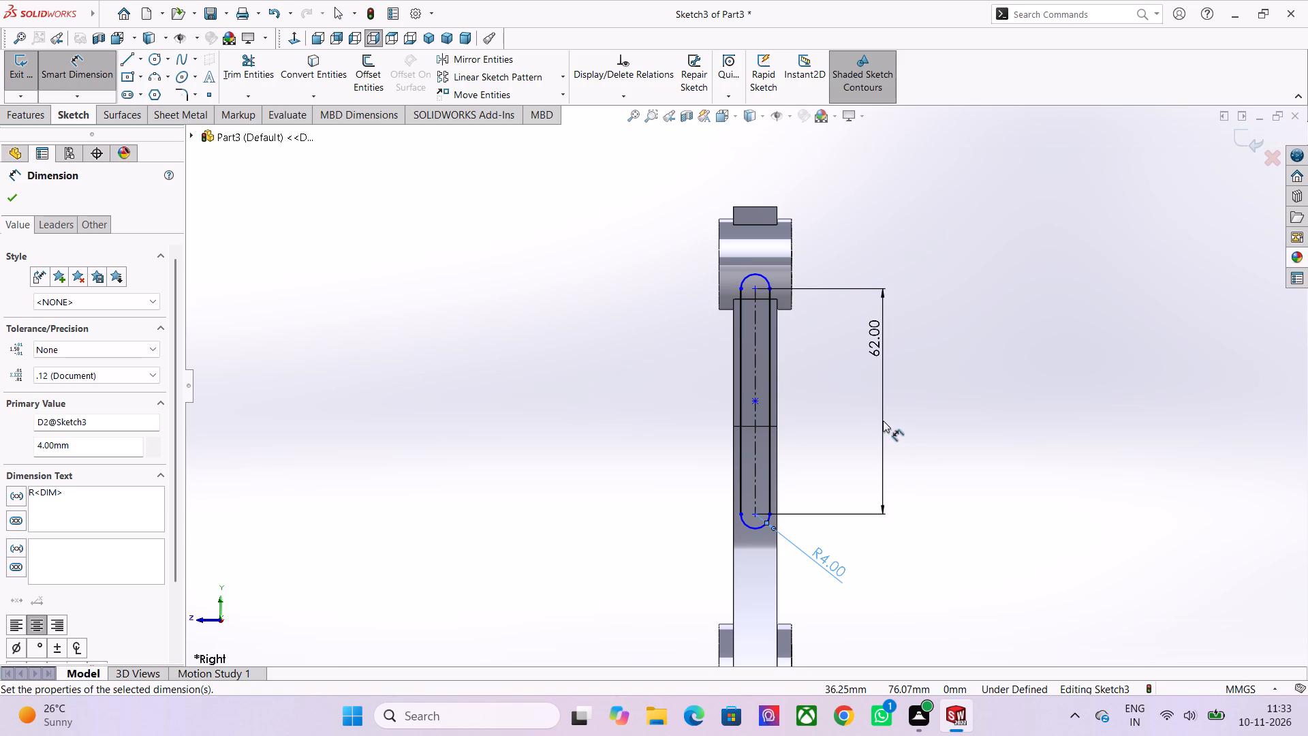
Draw a horizontal centerline about 20 mm long across the full width of the small end at mid-height.
{"action": "left_click", "coordinate": [142, 62]}
{"action": "left_click", "coordinate": [153, 87]}
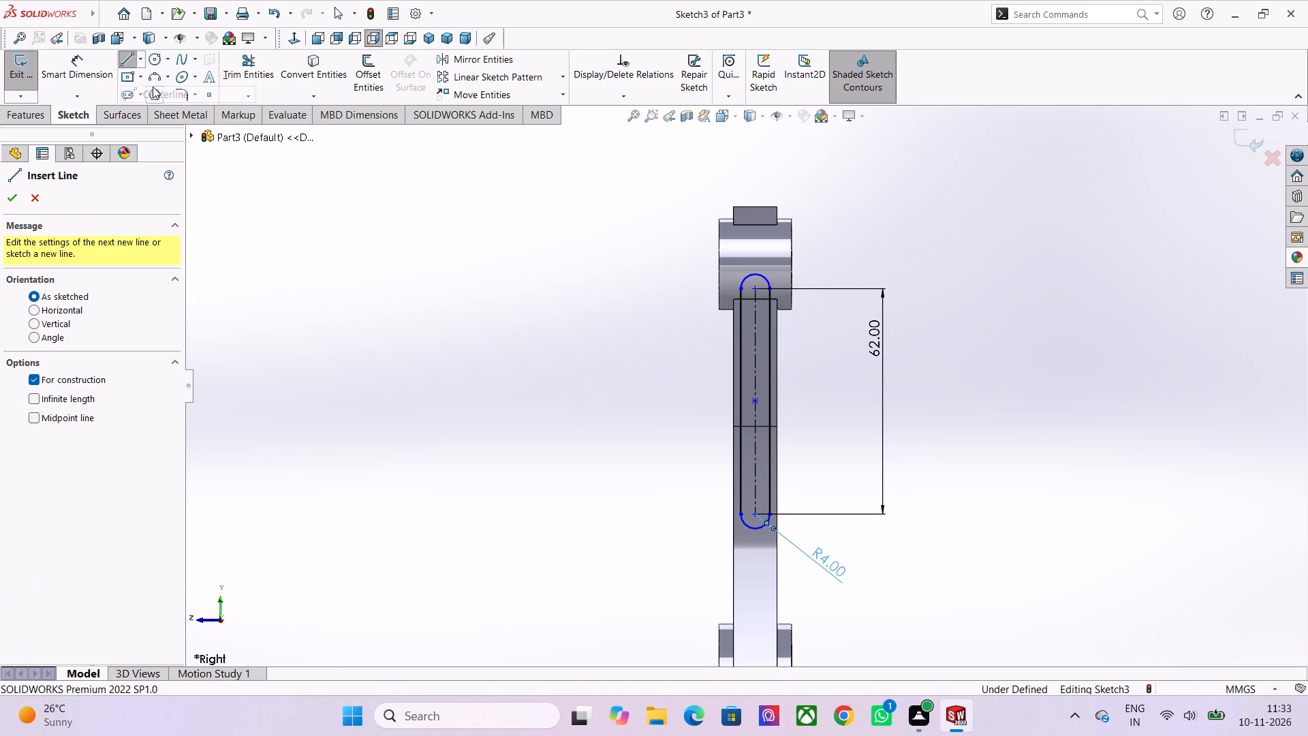
{"action": "scroll", "coordinate": [753, 273], "scroll_direction": "up", "scroll_amount": 2}
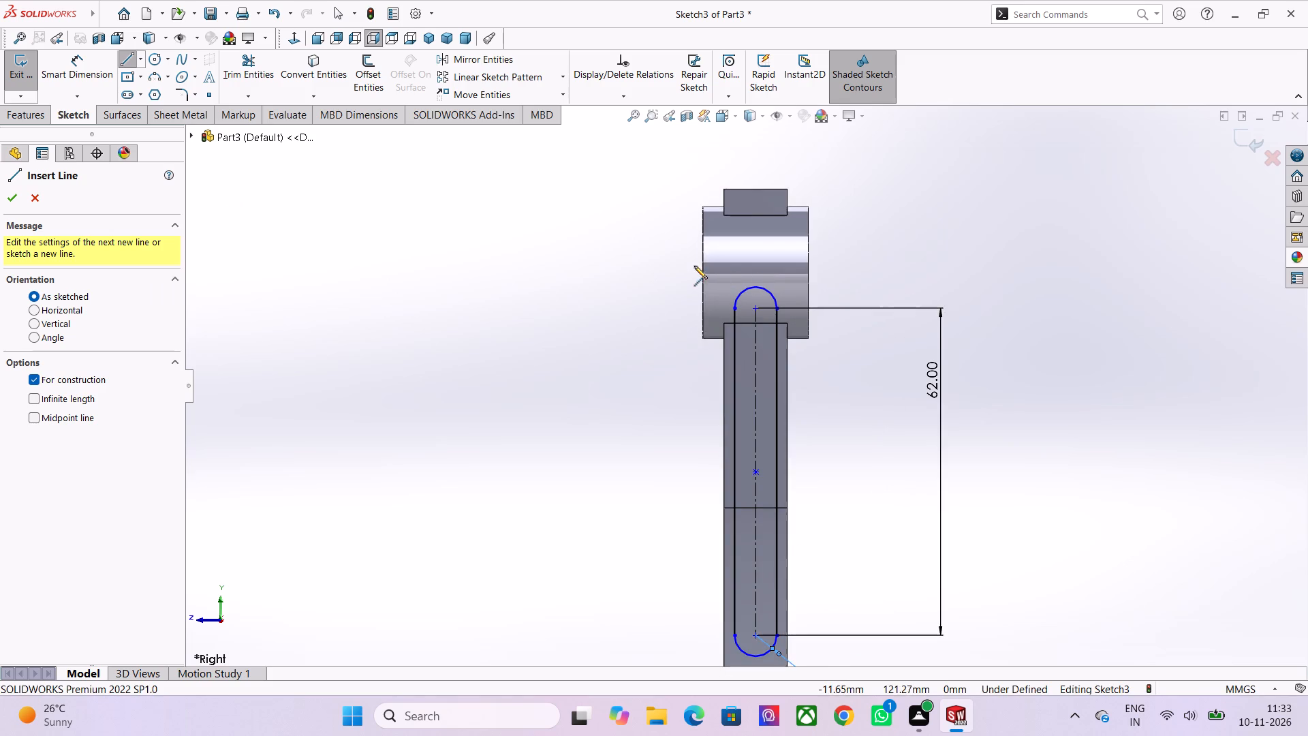
{"action": "left_click", "coordinate": [703, 273]}
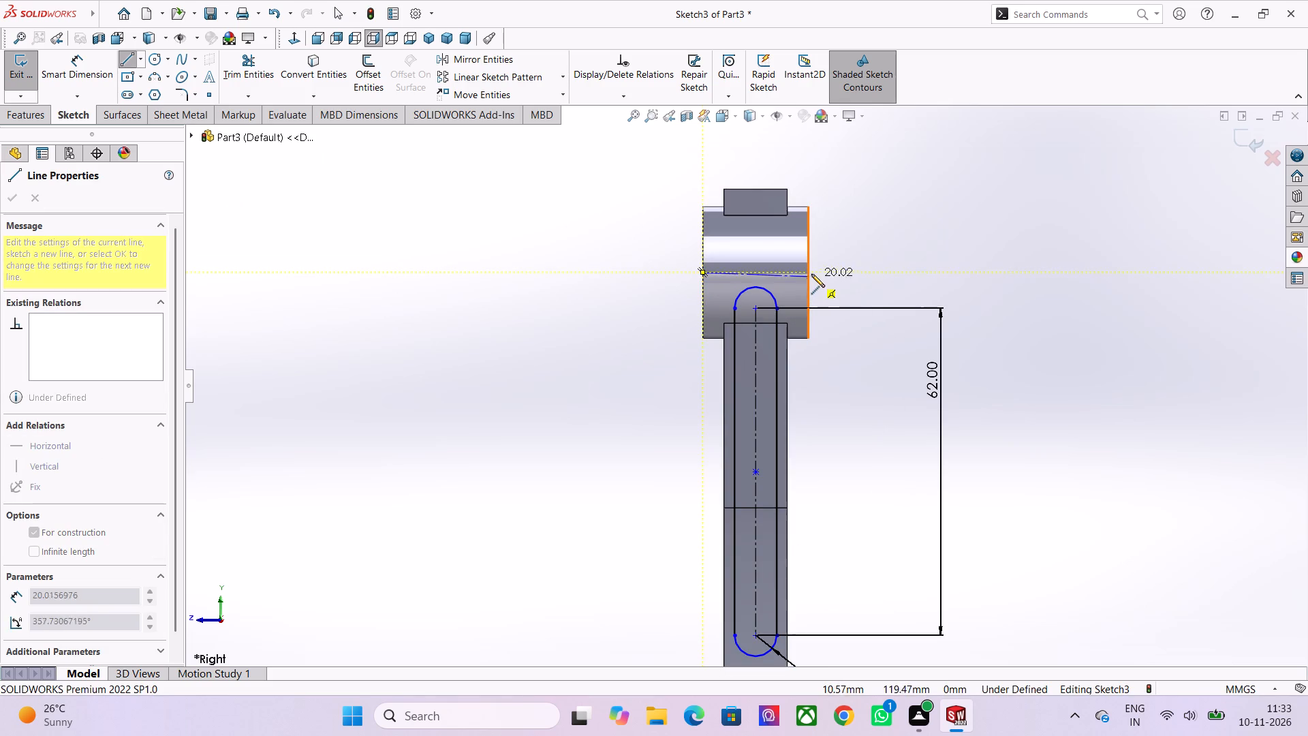
{"action": "left_click", "coordinate": [811, 272]}
{"action": "key", "text": "Escape"}
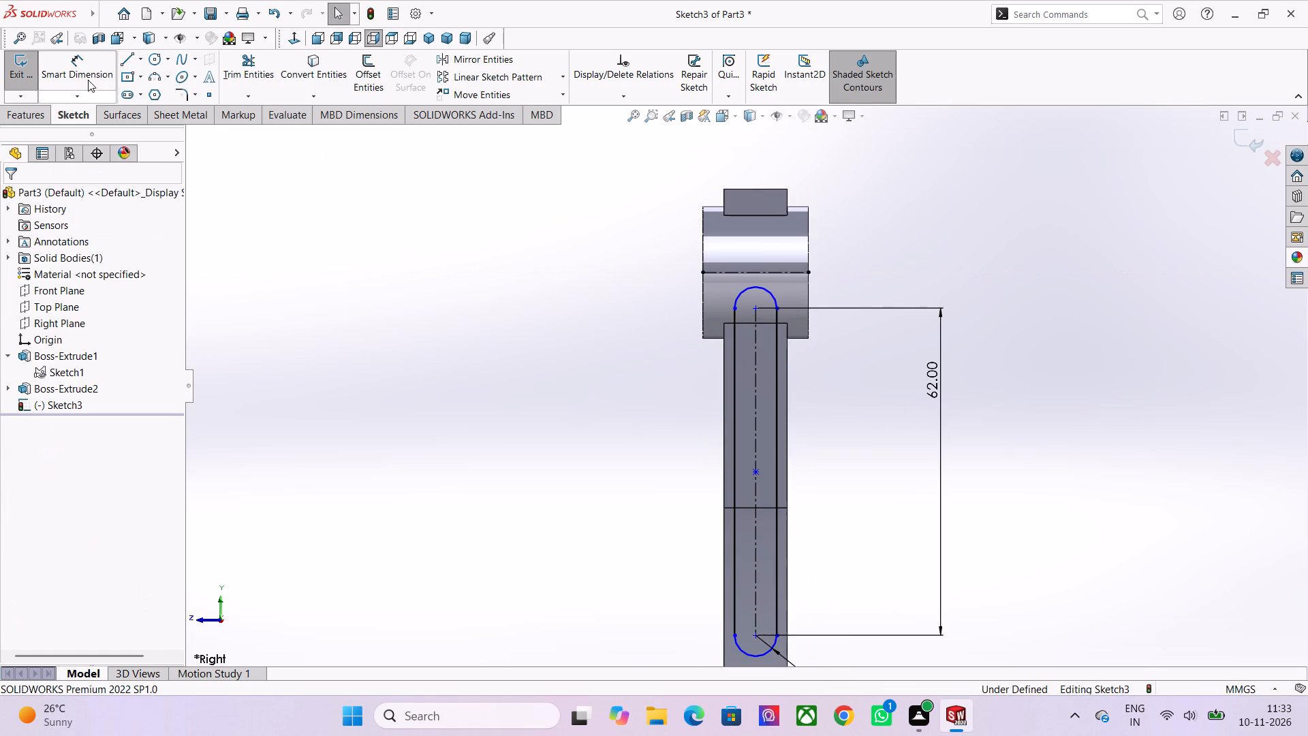
Dimension the distance from the small end's horizontal centerline to the slot's upper arc centre as 20 mm and exit the sketch.
{"action": "left_click", "coordinate": [86, 76]}
{"action": "left_click", "coordinate": [733, 269]}
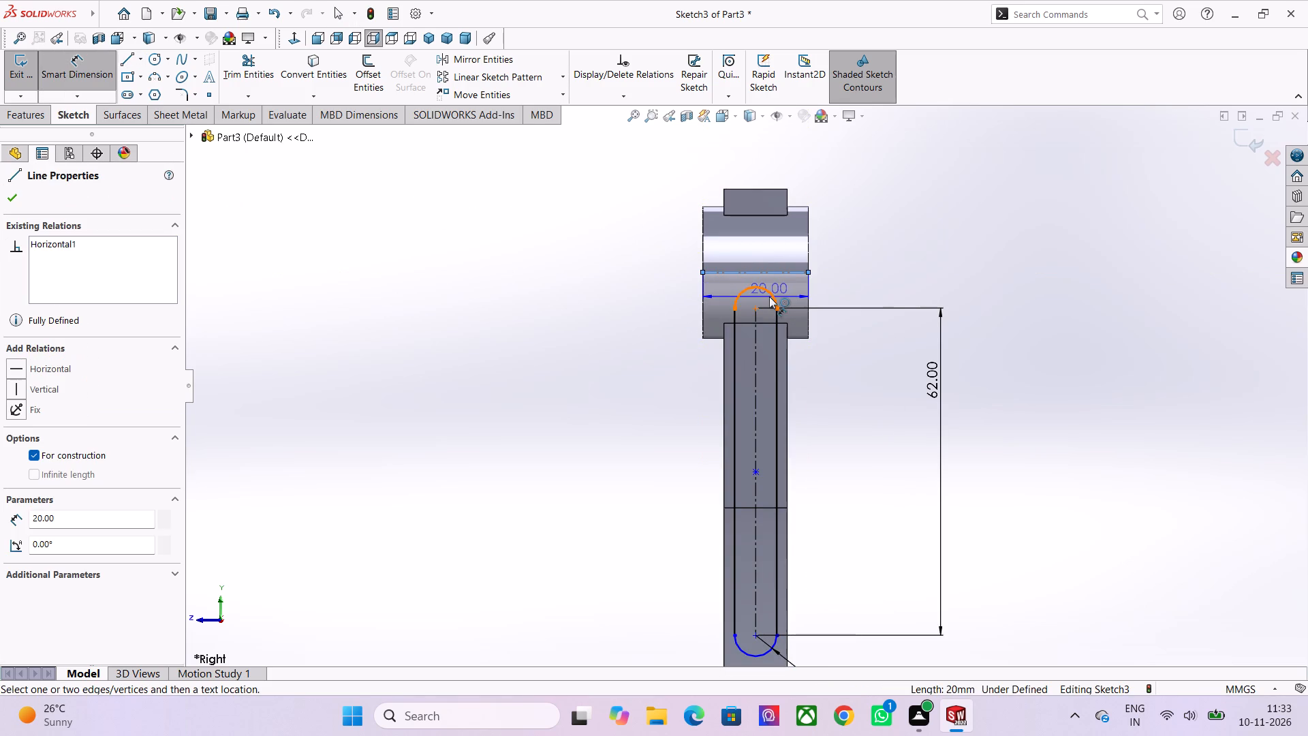
{"action": "left_click", "coordinate": [756, 305]}
{"action": "left_click", "coordinate": [682, 314]}
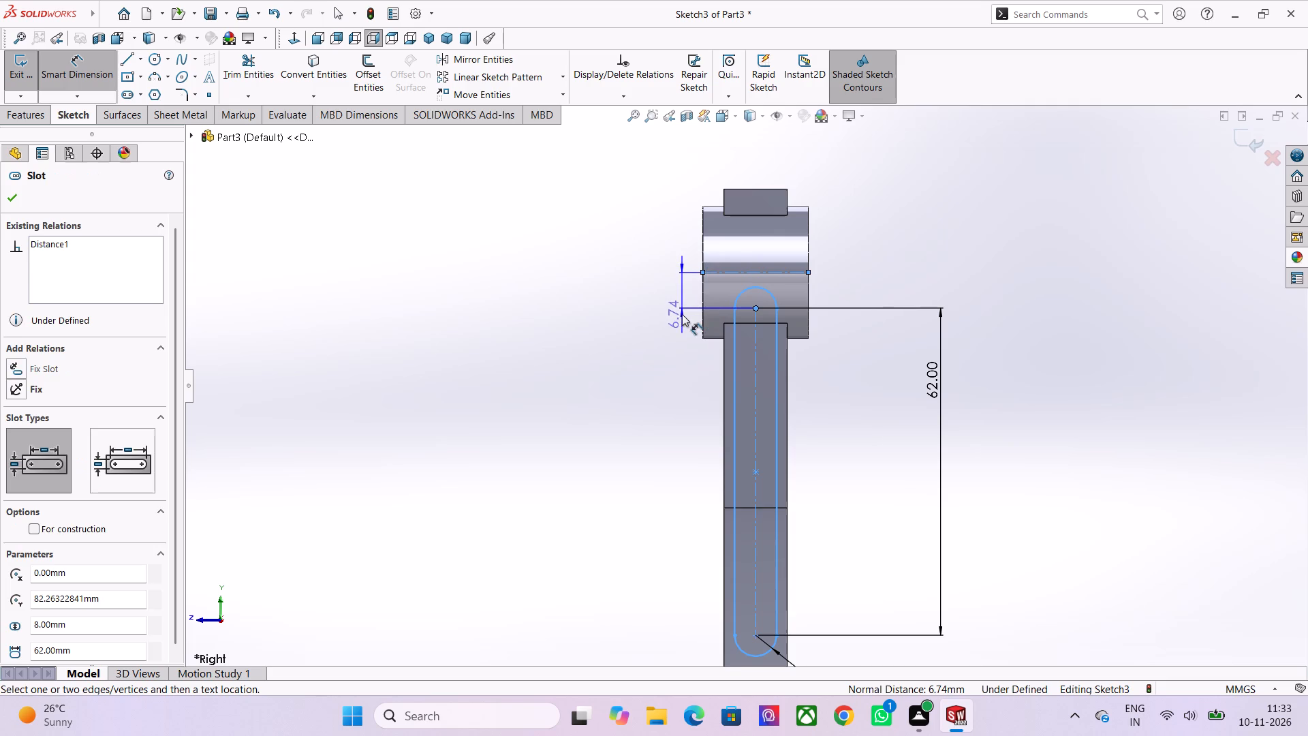
{"action": "type", "text": "20"}
{"action": "key", "text": "Return"}
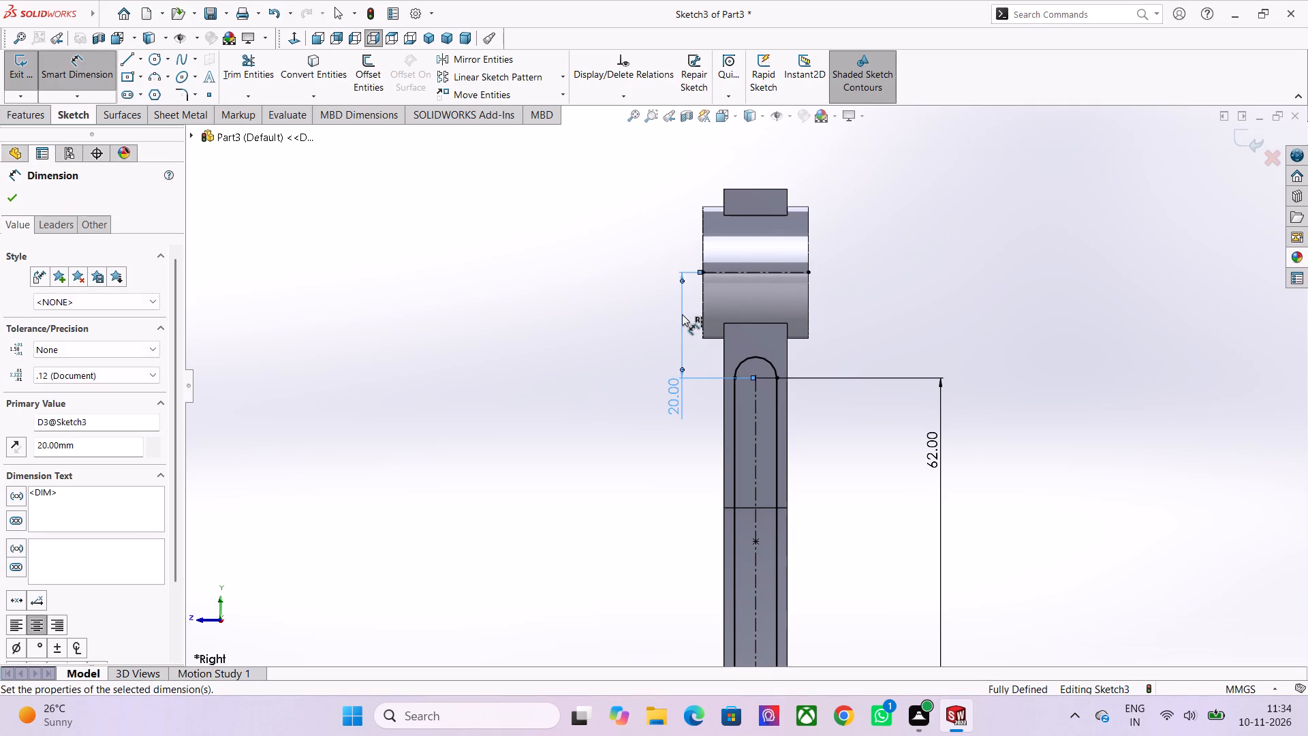
{"action": "key", "text": "Escape"}
{"action": "scroll", "coordinate": [563, 350], "scroll_direction": "down", "scroll_amount": 4}
{"action": "key", "text": "Escape"}
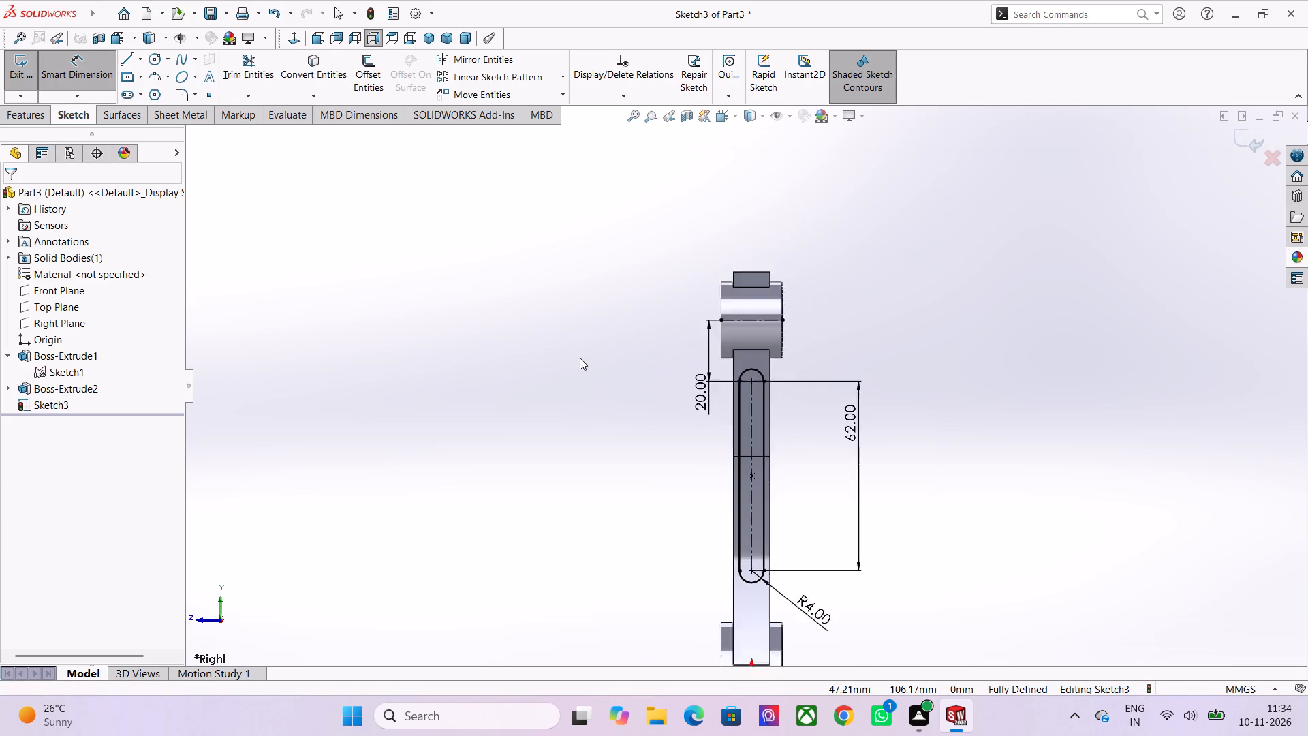
{"action": "scroll", "coordinate": [580, 358], "scroll_direction": "down", "scroll_amount": 2}
{"action": "left_click", "coordinate": [13, 78]}
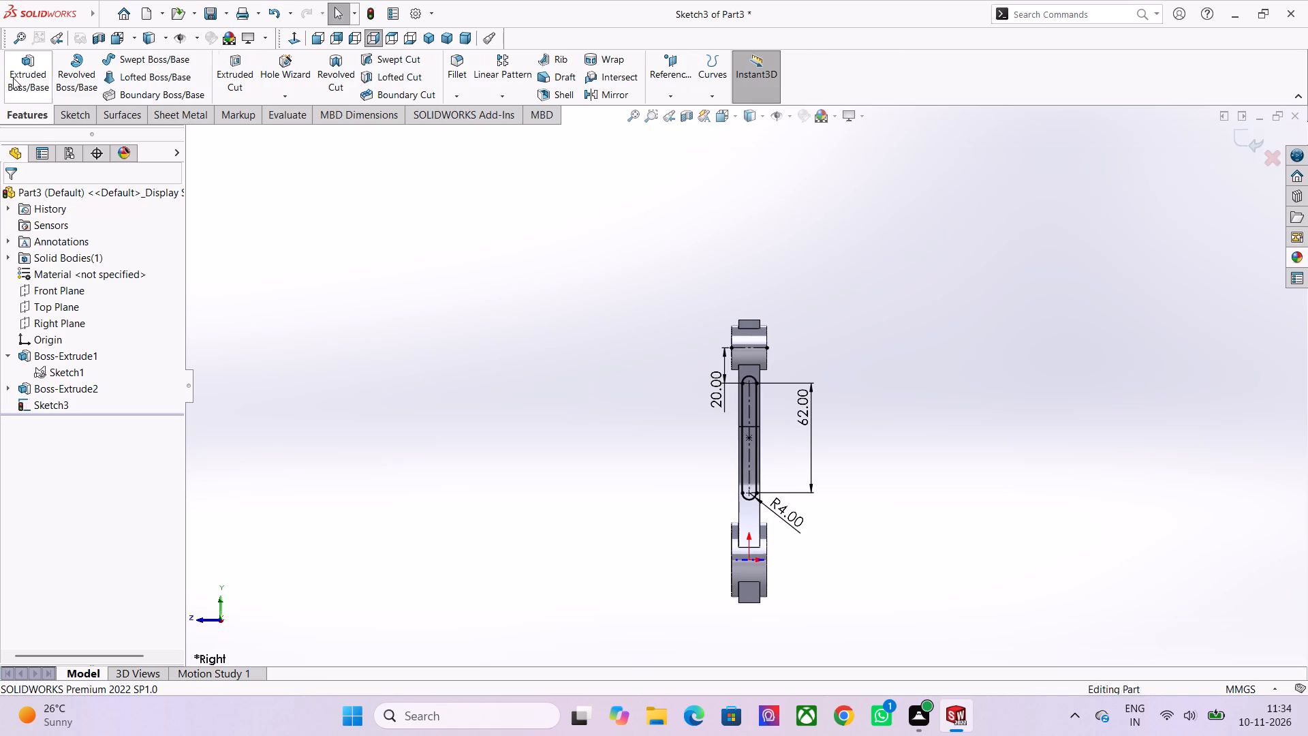
Begin an extruded cut from the slot sketch, starting at a 6 mm offset from the sketch plane.
{"action": "left_click", "coordinate": [237, 64]}
{"action": "middle_click_drag", "start_coordinate": [903, 422], "coordinate": [820, 479]}
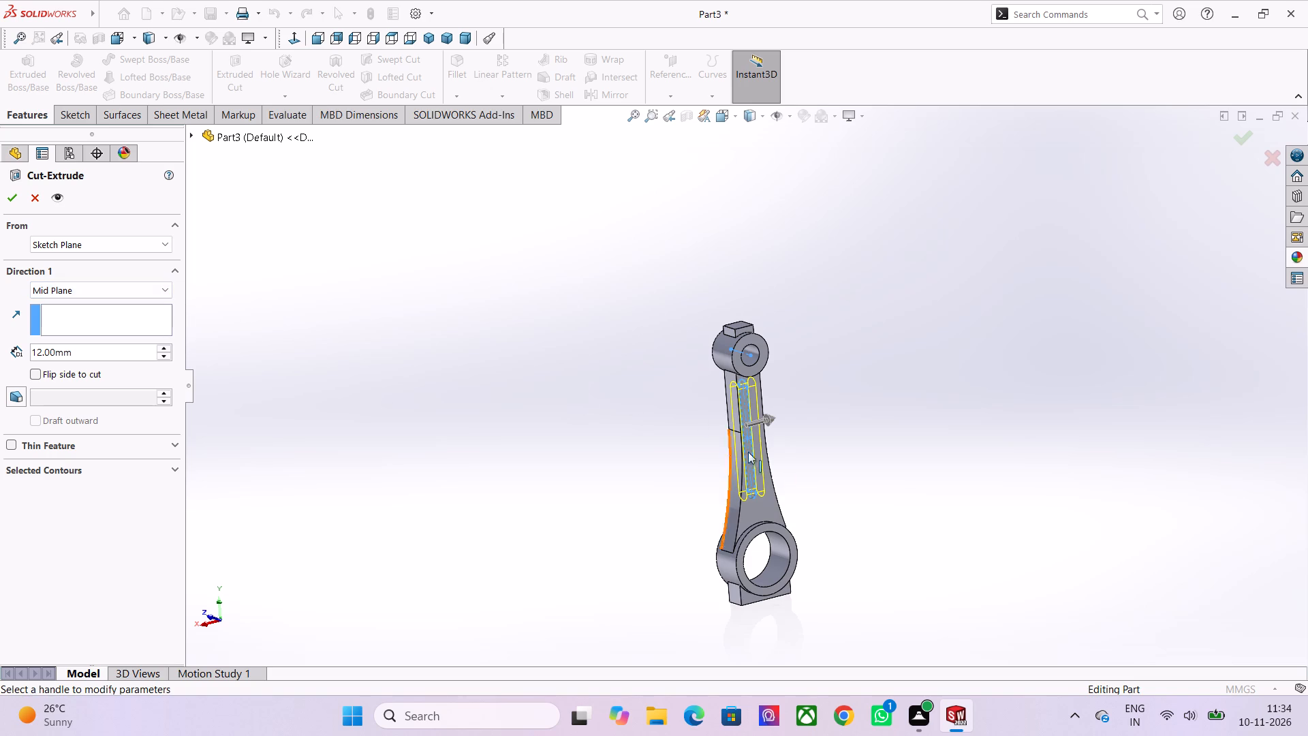
{"action": "scroll", "coordinate": [798, 472], "scroll_direction": "up", "scroll_amount": 2}
{"action": "middle_click_drag", "start_coordinate": [788, 456], "coordinate": [830, 448]}
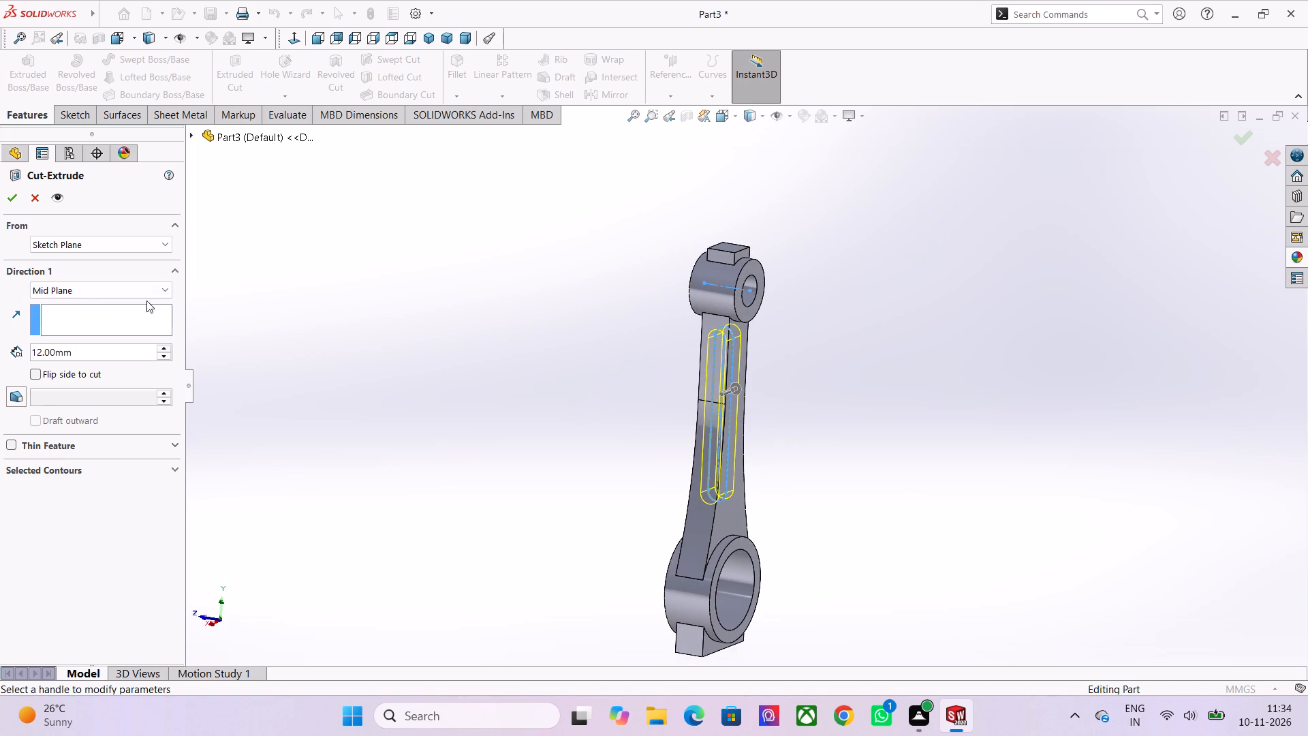
{"action": "left_click", "coordinate": [78, 292]}
{"action": "left_click", "coordinate": [76, 305]}
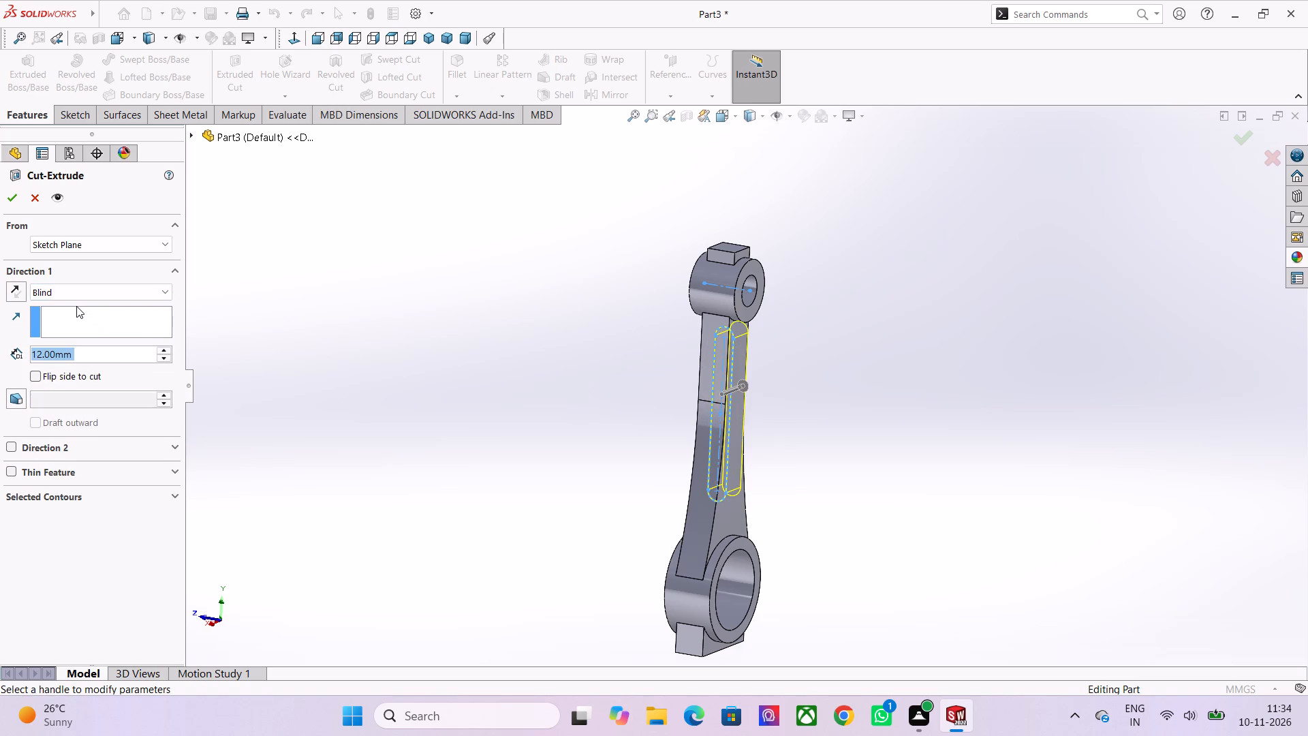
{"action": "left_click", "coordinate": [99, 247]}
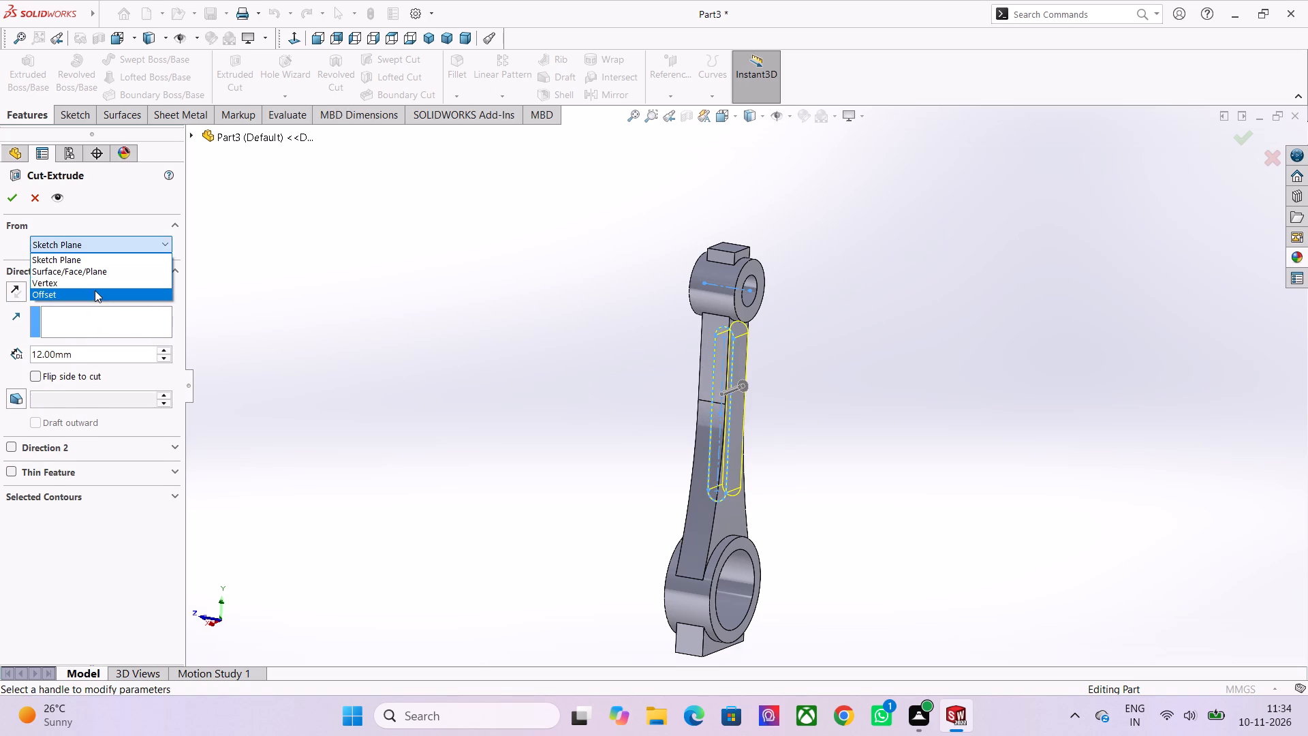
{"action": "left_click", "coordinate": [95, 290]}
{"action": "double_click", "coordinate": [89, 273]}
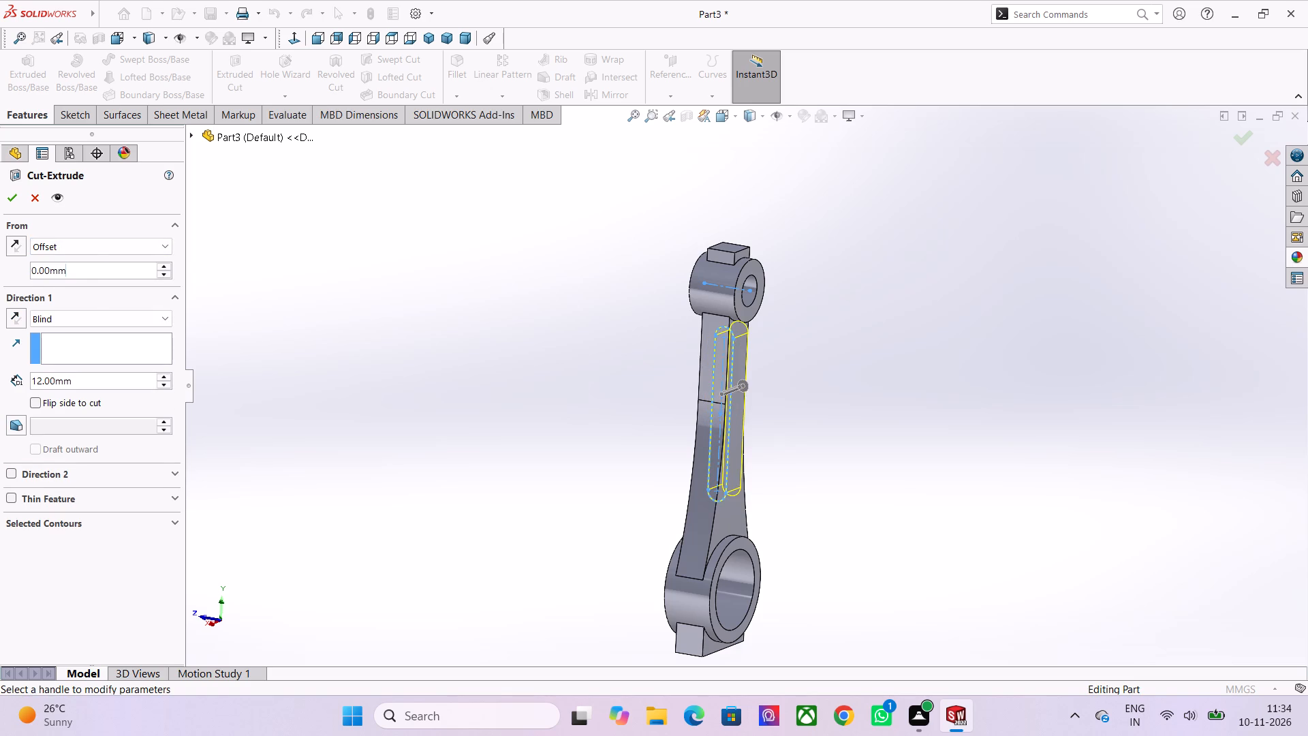
{"action": "key", "text": "6"}
{"action": "key", "text": "Return"}
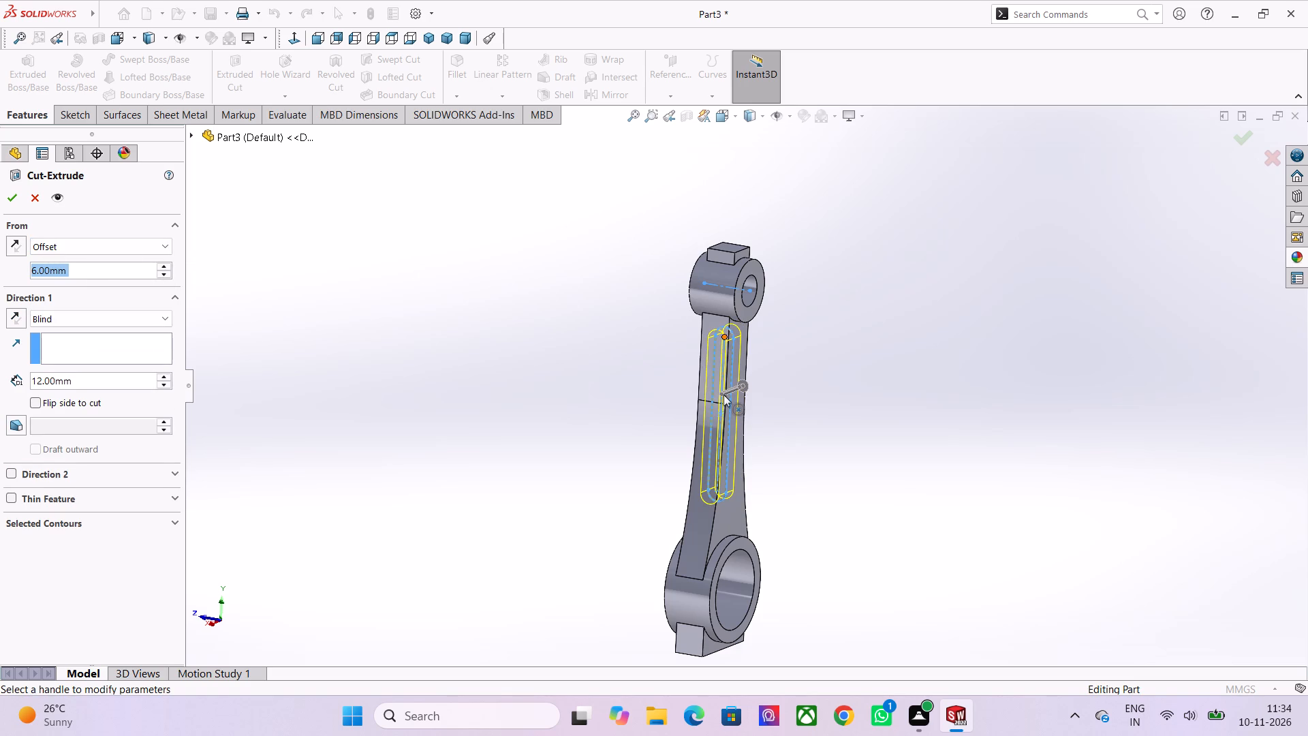
Finish the slot cut as Through All, with its direction reversed to run outward from the offset start through the shank's side.
{"action": "middle_click_drag", "start_coordinate": [830, 403], "coordinate": [699, 442]}
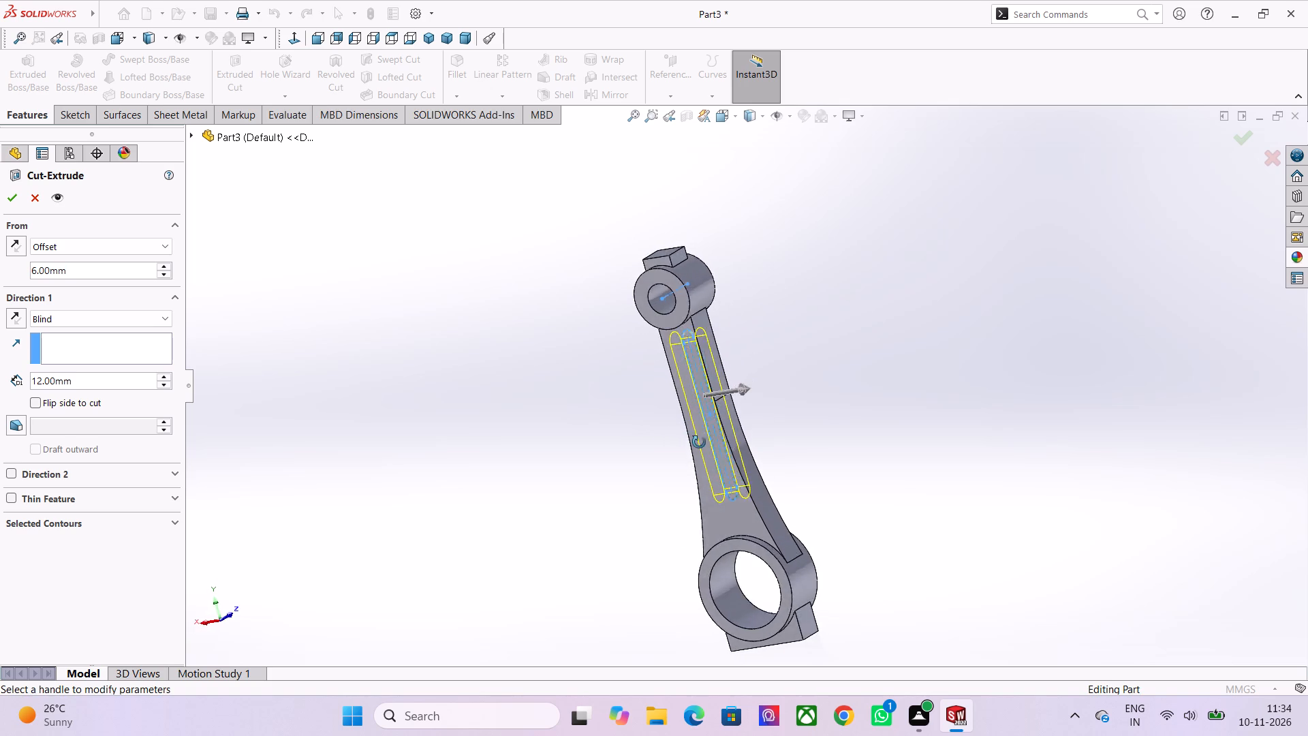
{"action": "middle_click_drag", "start_coordinate": [699, 442], "coordinate": [779, 346]}
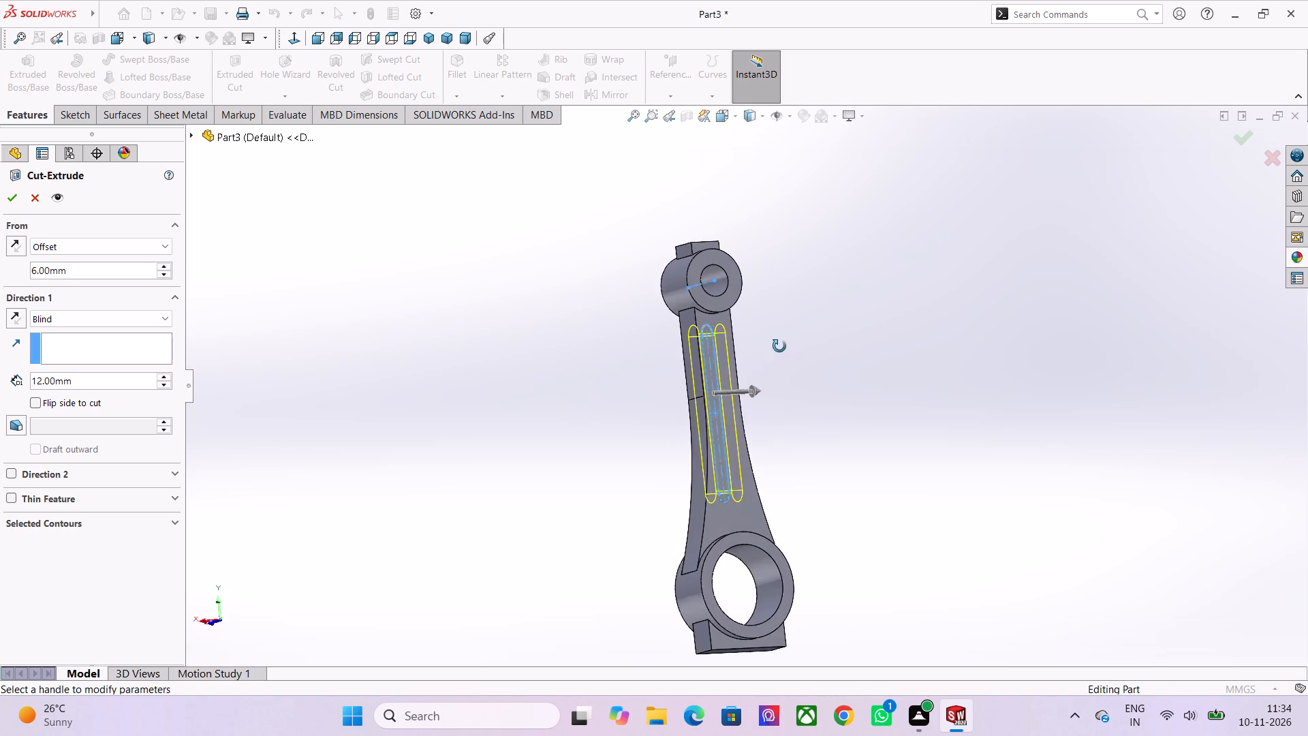
{"action": "middle_click_drag", "start_coordinate": [779, 346], "coordinate": [757, 389]}
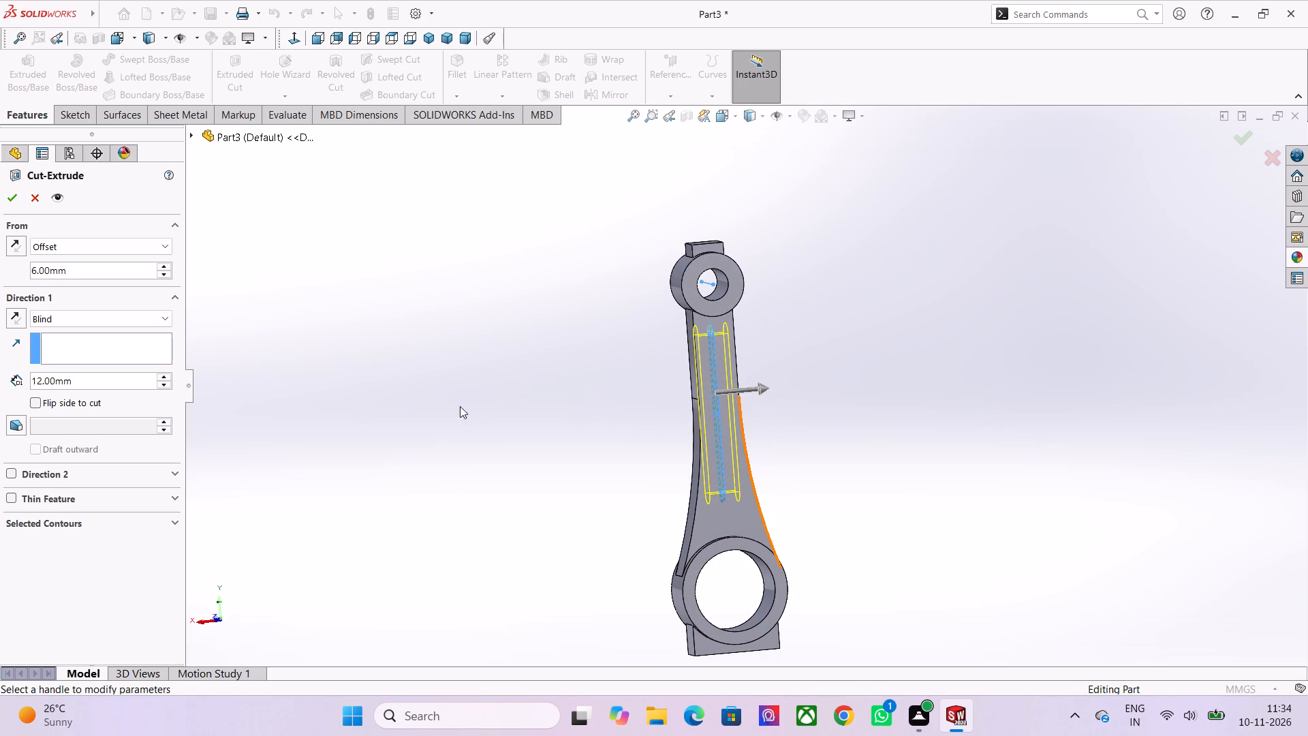
{"action": "left_click", "coordinate": [78, 320]}
{"action": "left_click", "coordinate": [75, 339]}
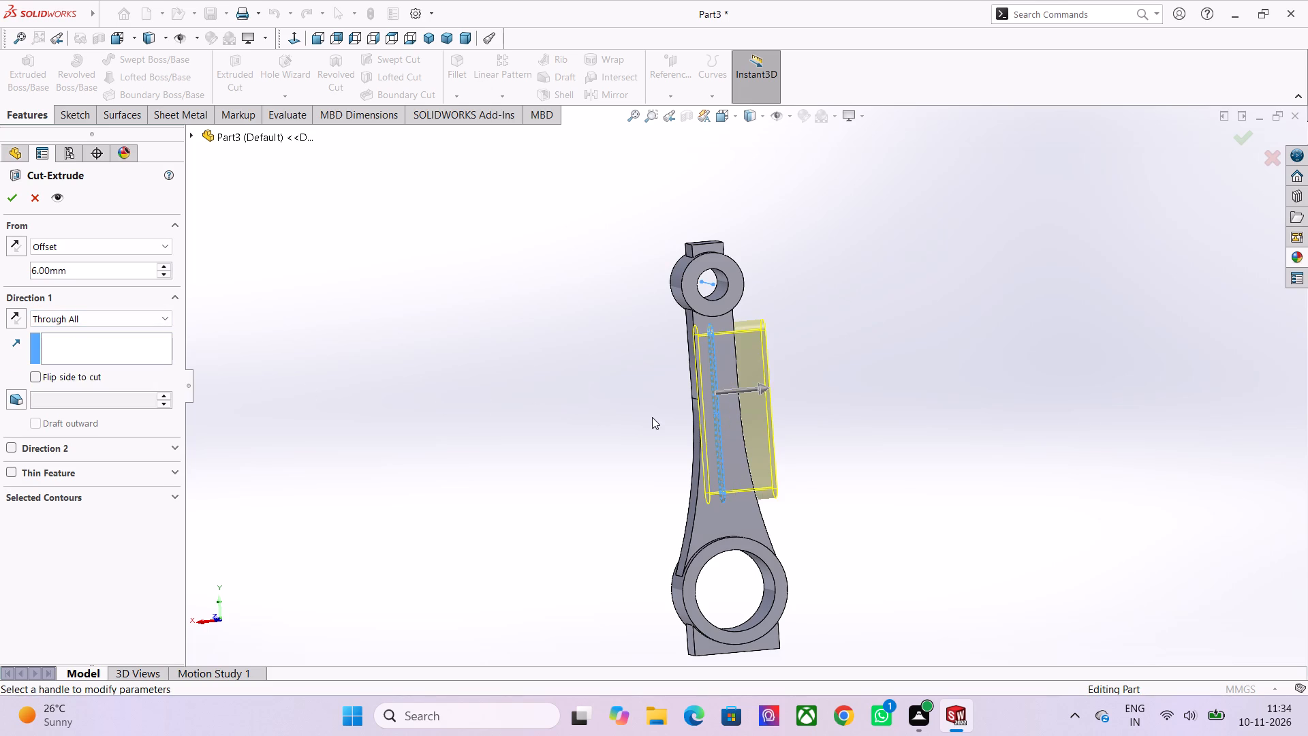
{"action": "middle_click_drag", "start_coordinate": [652, 418], "coordinate": [626, 422]}
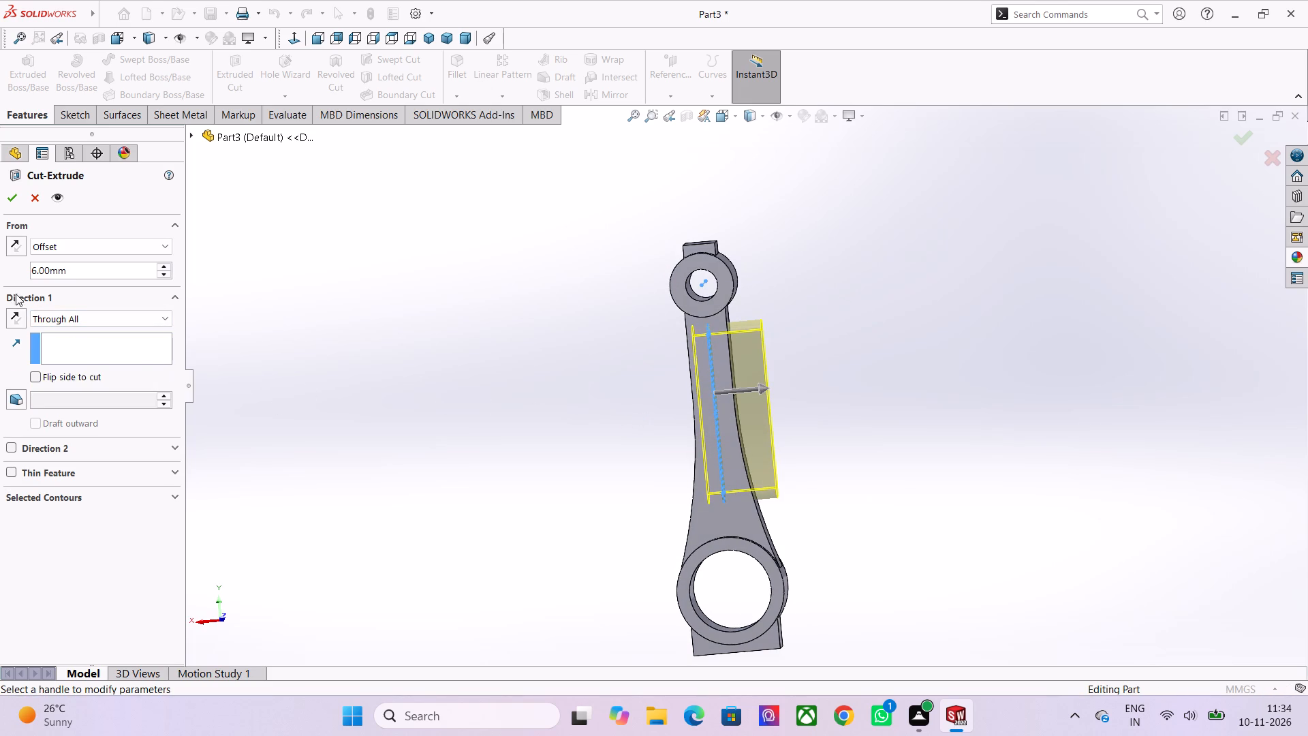
{"action": "left_click", "coordinate": [18, 312]}
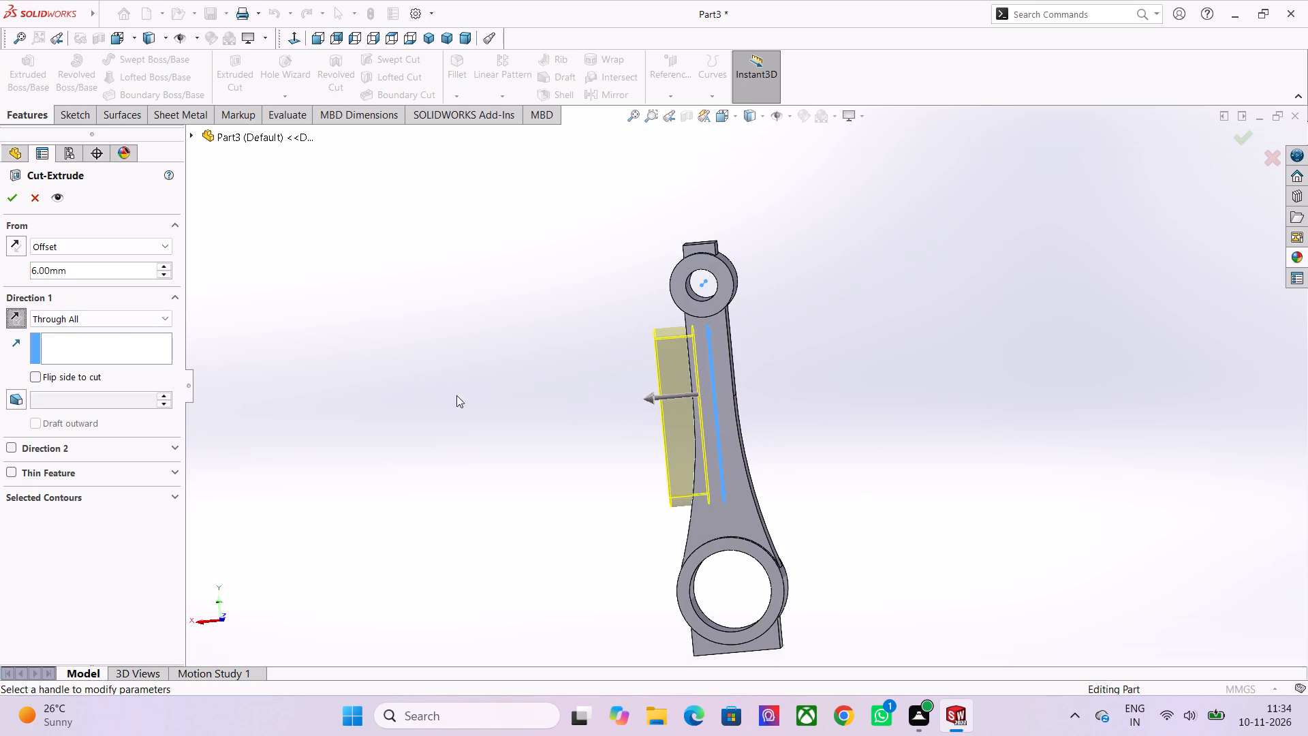
{"action": "middle_click_drag", "start_coordinate": [517, 418], "coordinate": [771, 375]}
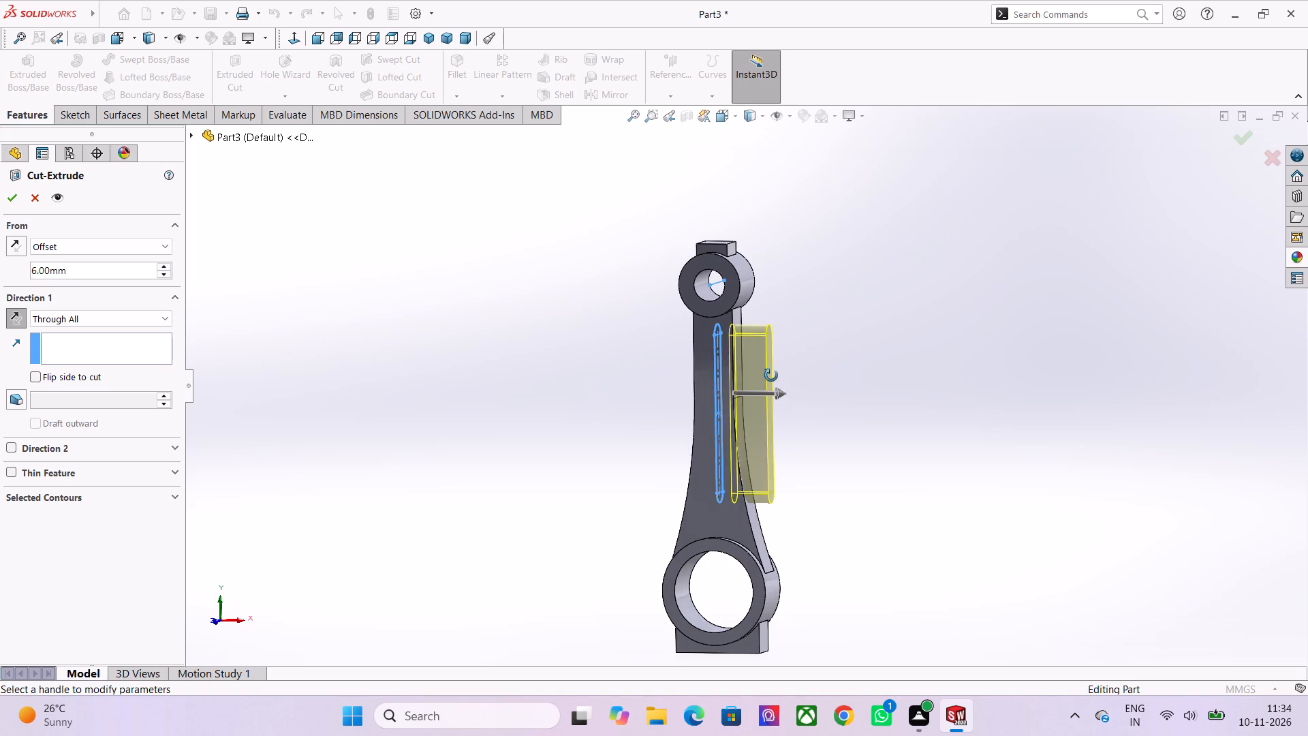
{"action": "middle_click_drag", "start_coordinate": [771, 375], "coordinate": [782, 375]}
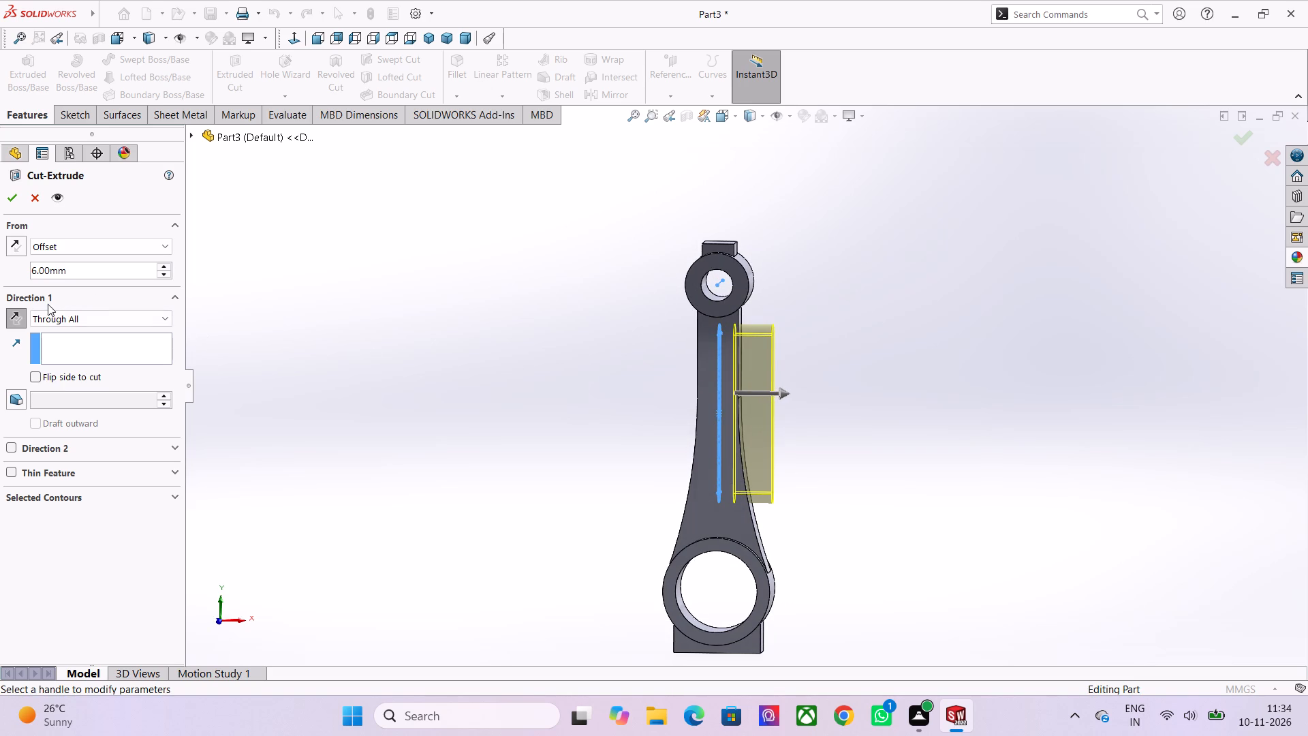
{"action": "left_click", "coordinate": [14, 316]}
{"action": "left_click", "coordinate": [14, 316]}
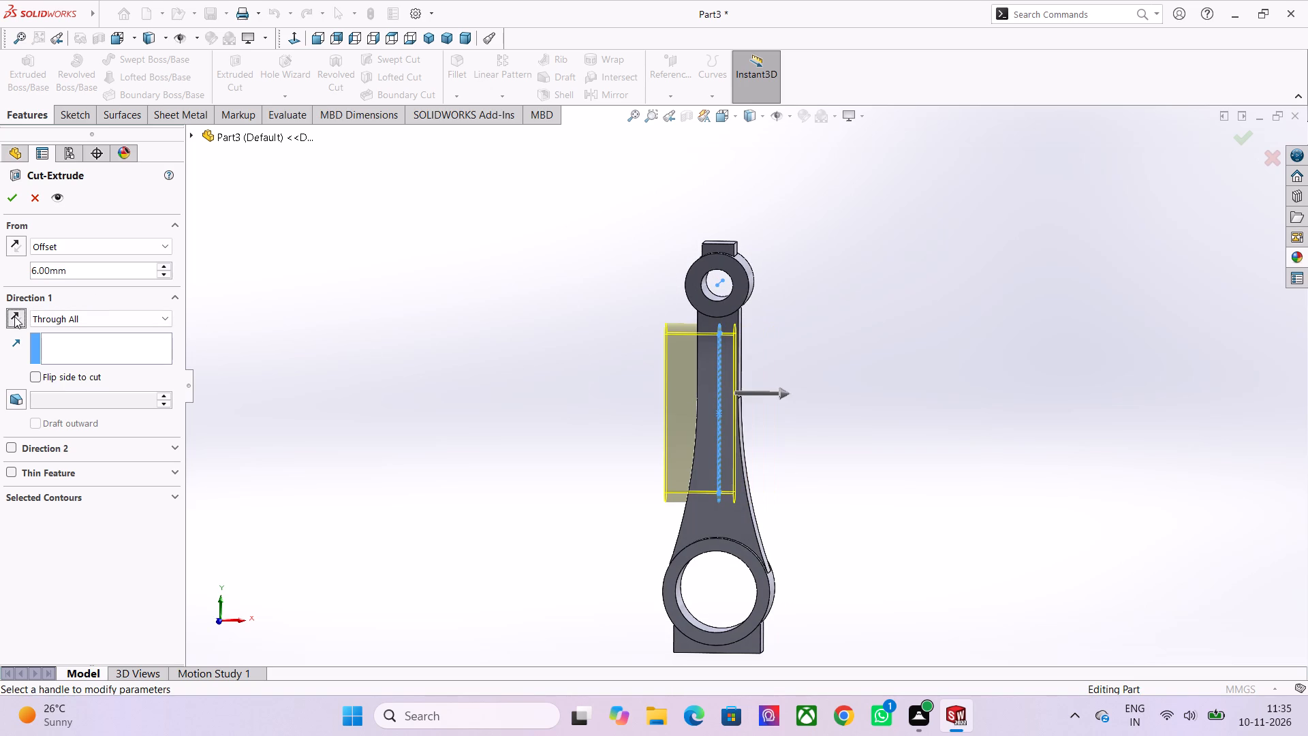
{"action": "left_click", "coordinate": [10, 196]}
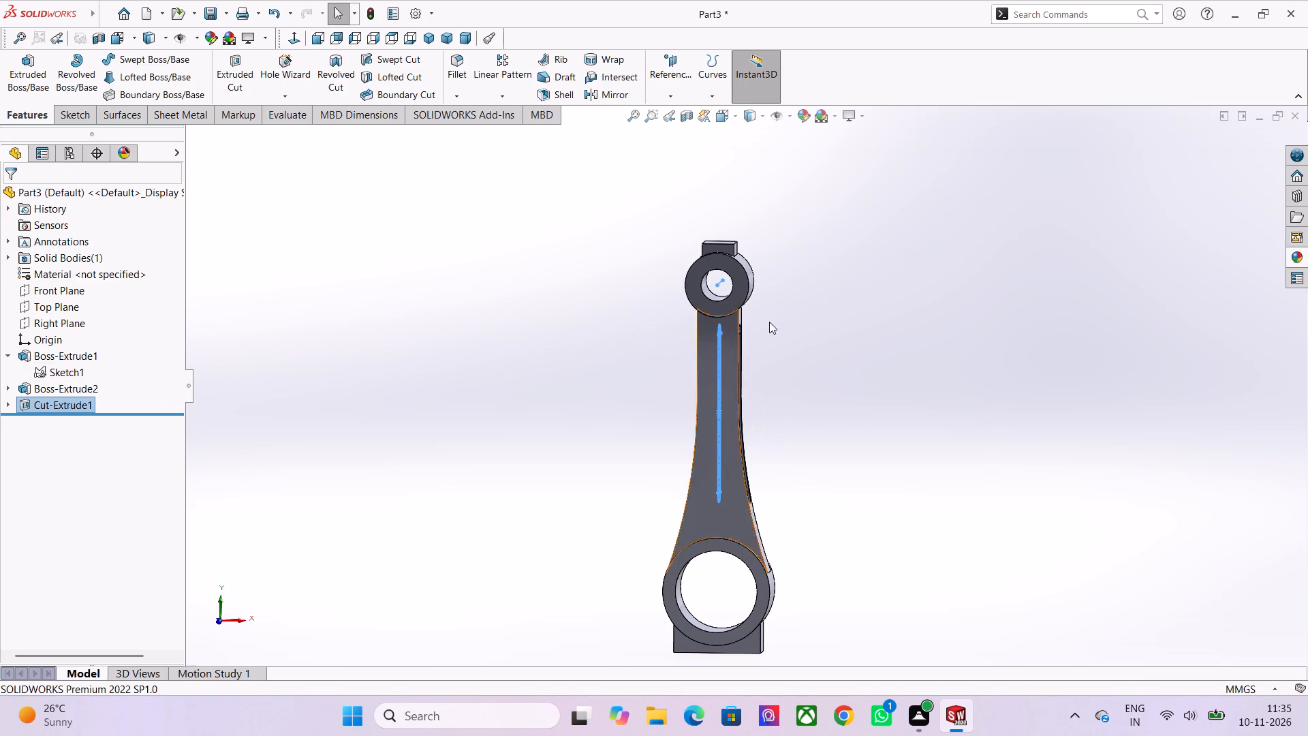
Examine the slot recess in the connecting rod's shank from several angles.
{"action": "left_click", "coordinate": [833, 423]}
{"action": "middle_click_drag", "start_coordinate": [833, 423], "coordinate": [711, 427]}
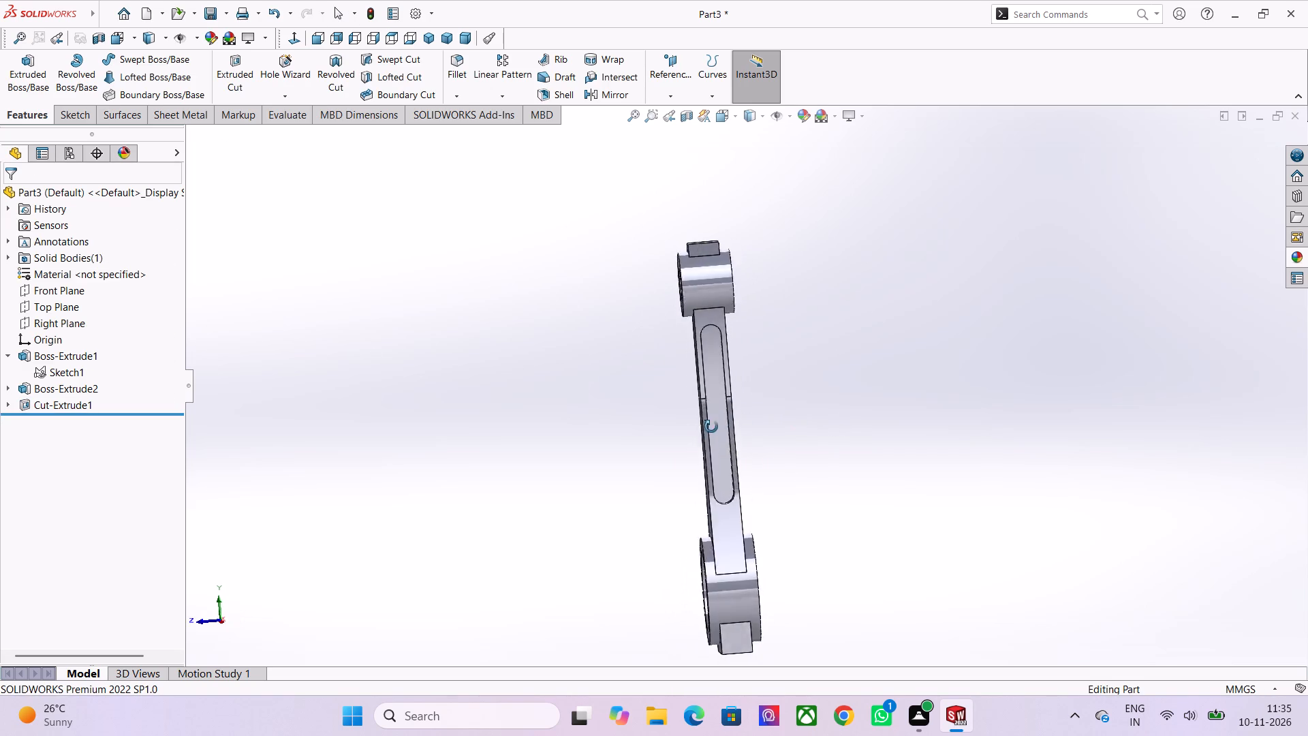
{"action": "middle_click_drag", "start_coordinate": [711, 427], "coordinate": [657, 572]}
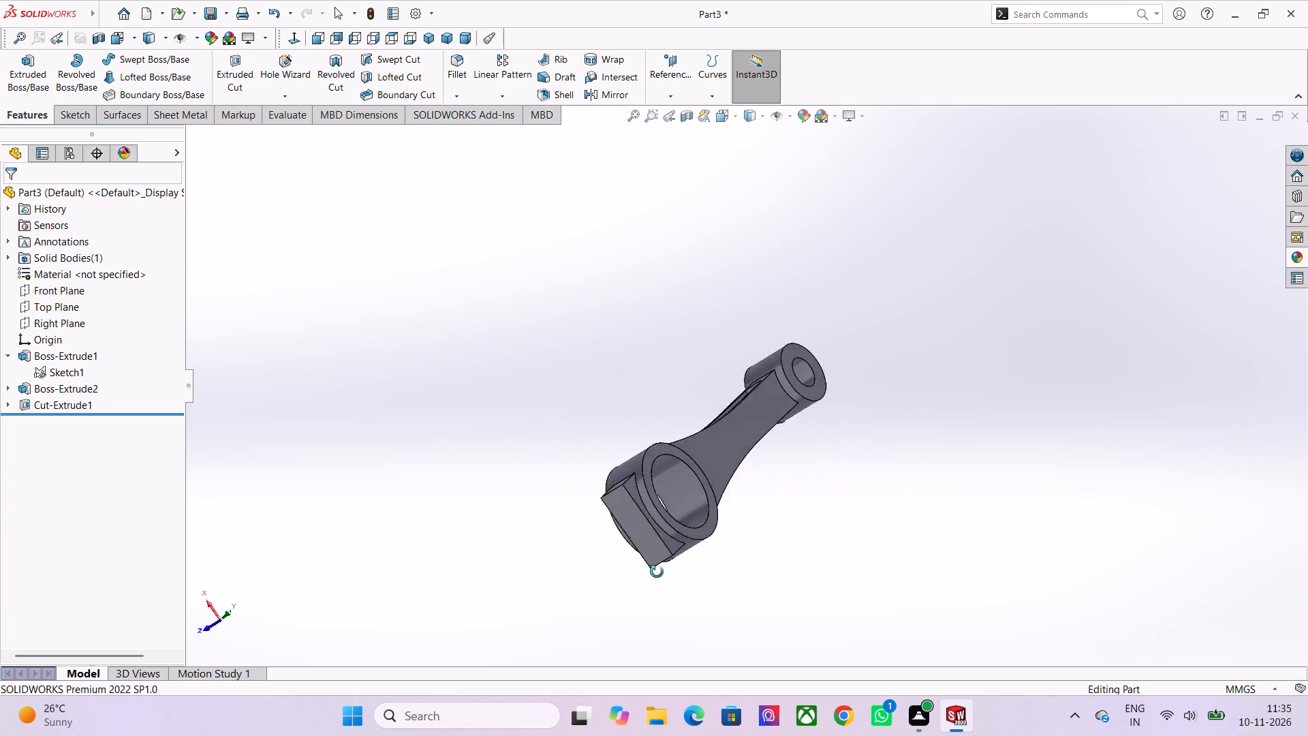
{"action": "middle_click_drag", "start_coordinate": [657, 572], "coordinate": [607, 361]}
{"action": "scroll", "coordinate": [734, 387], "scroll_direction": "up", "scroll_amount": 2}
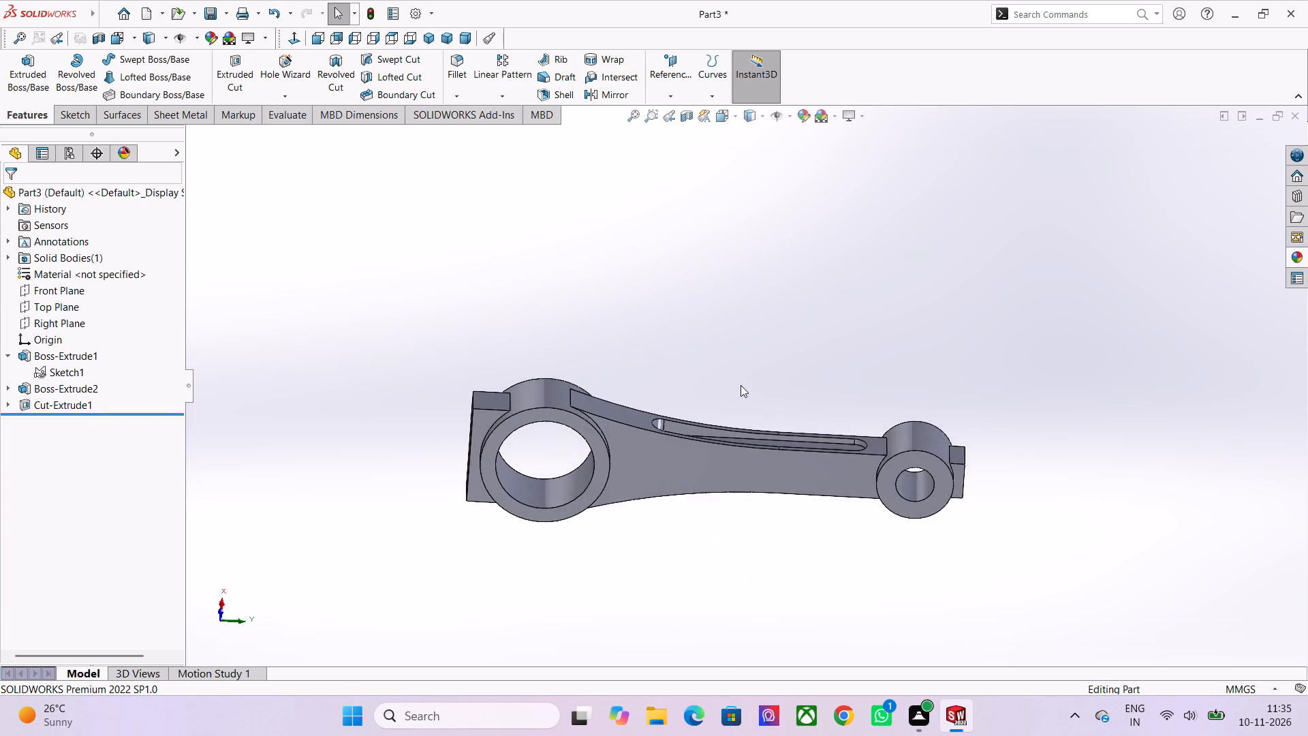
{"action": "middle_click_drag", "start_coordinate": [781, 390], "coordinate": [709, 468]}
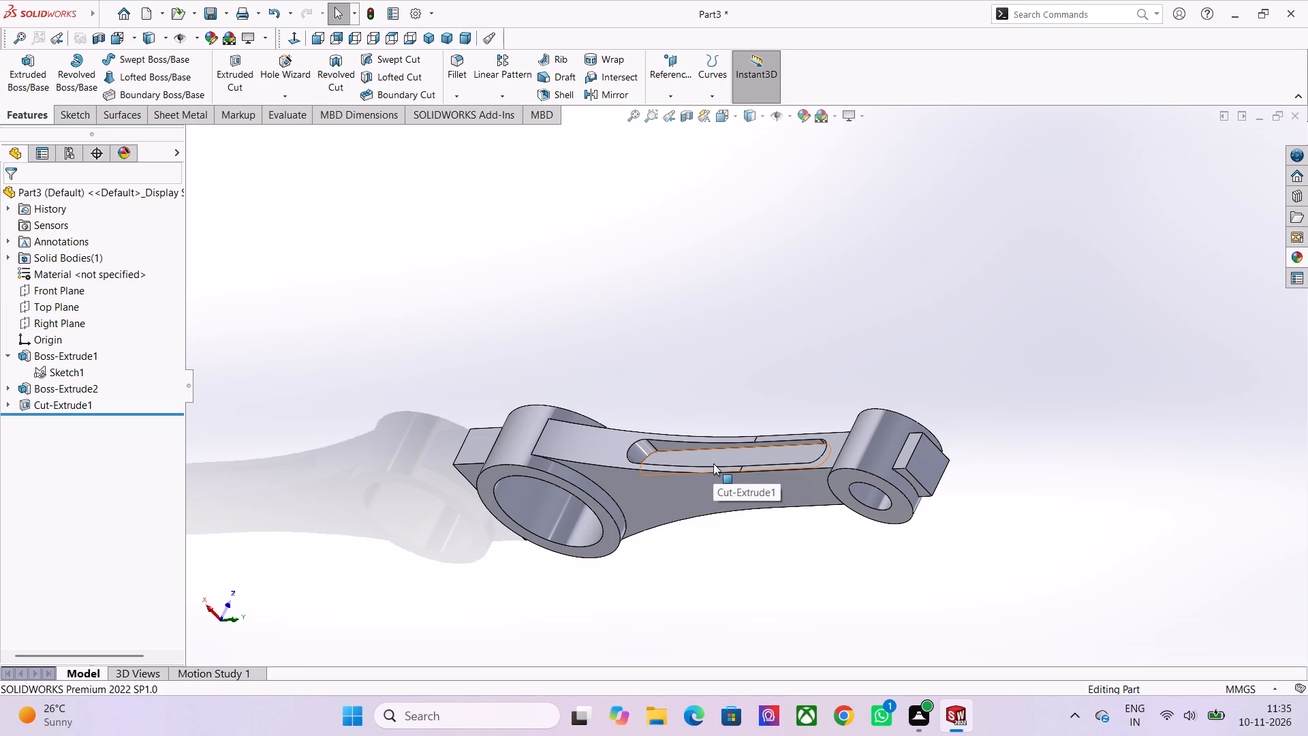
{"action": "scroll", "coordinate": [631, 404], "scroll_direction": "down", "scroll_amount": 1}
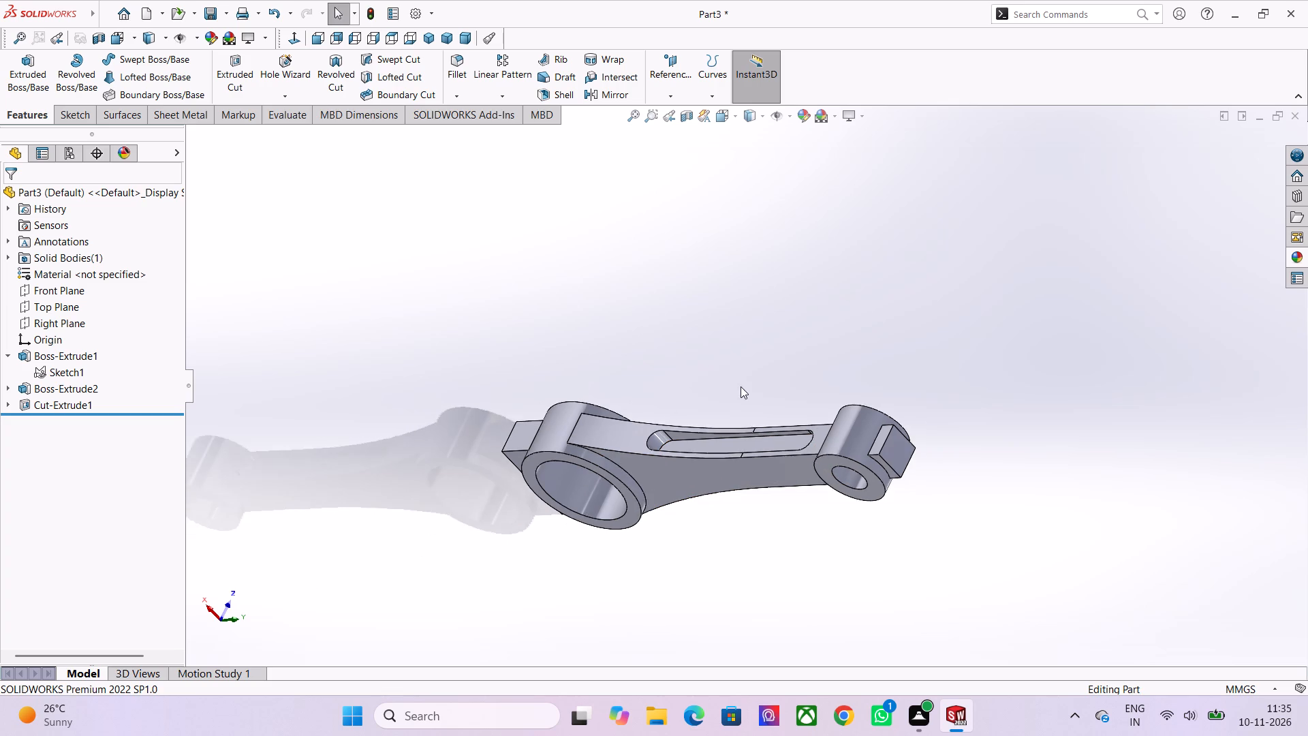
{"action": "middle_click_drag", "start_coordinate": [741, 386], "coordinate": [704, 453]}
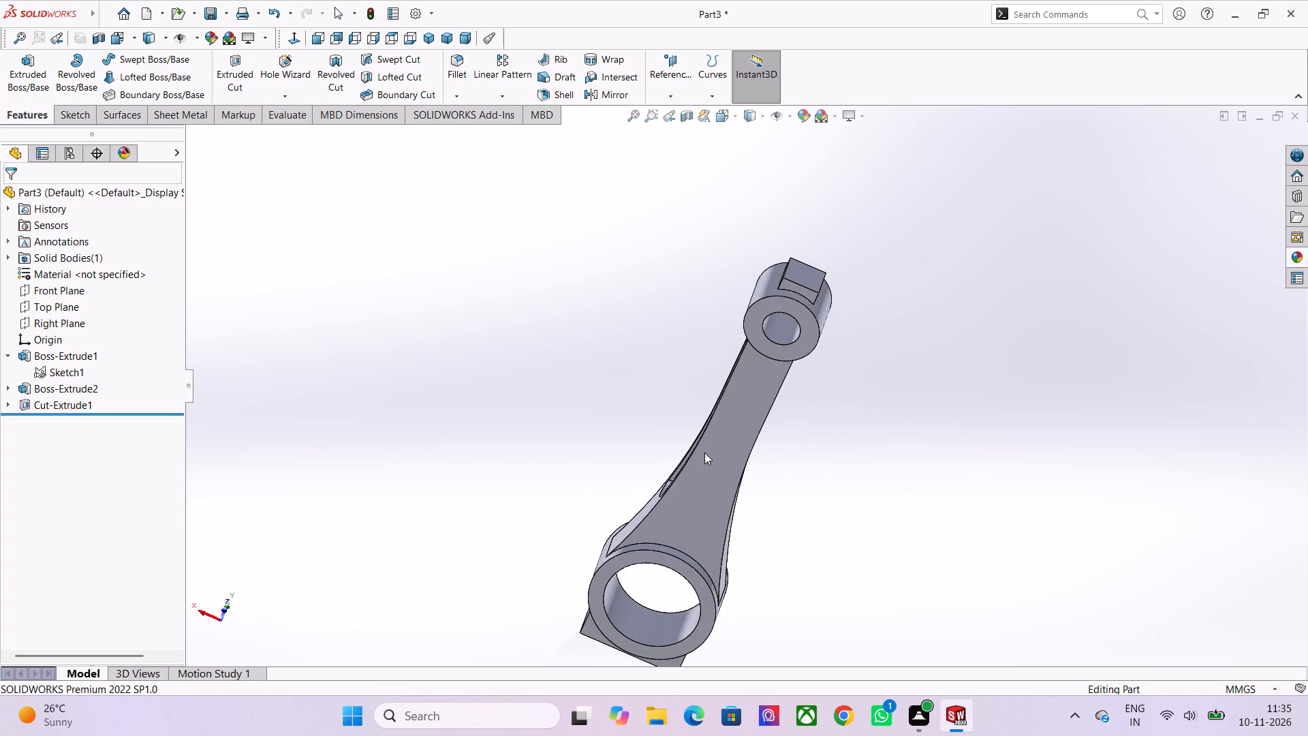
{"action": "middle_click_drag", "start_coordinate": [800, 487], "coordinate": [869, 491]}
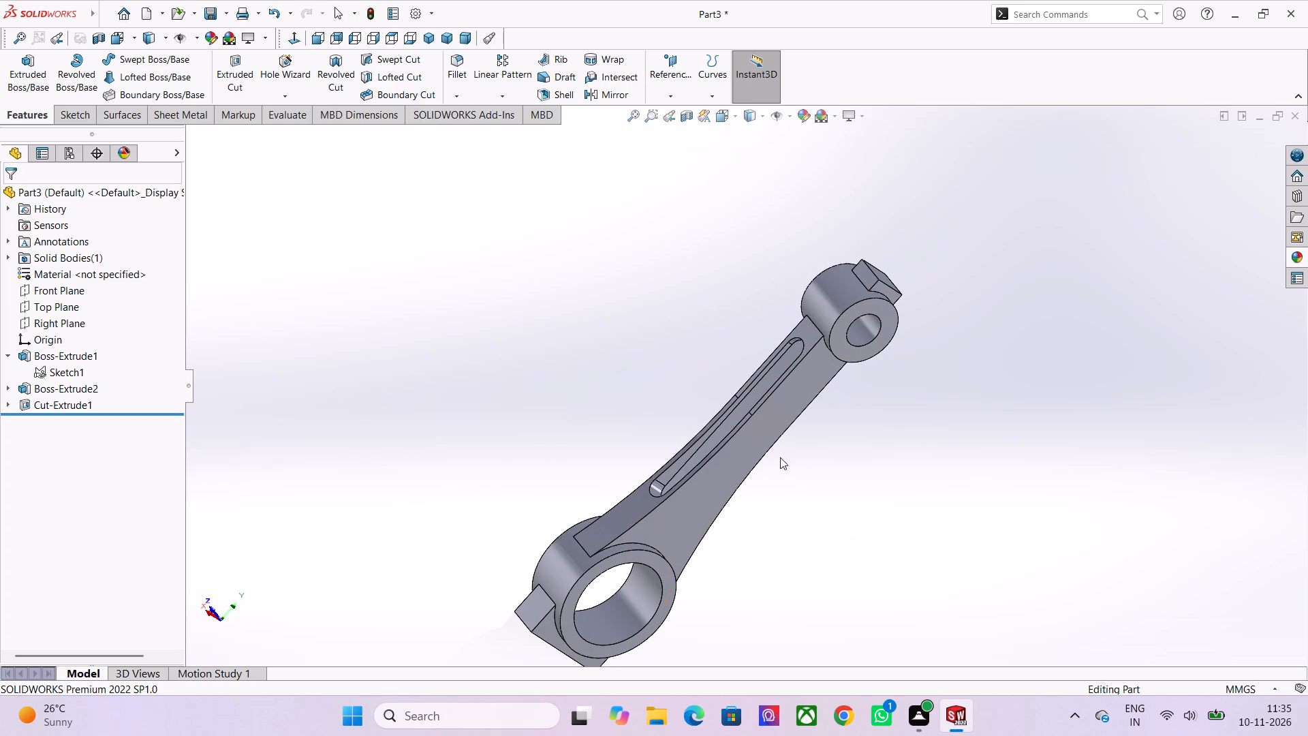
{"action": "middle_click_drag", "start_coordinate": [433, 319], "coordinate": [611, 459]}
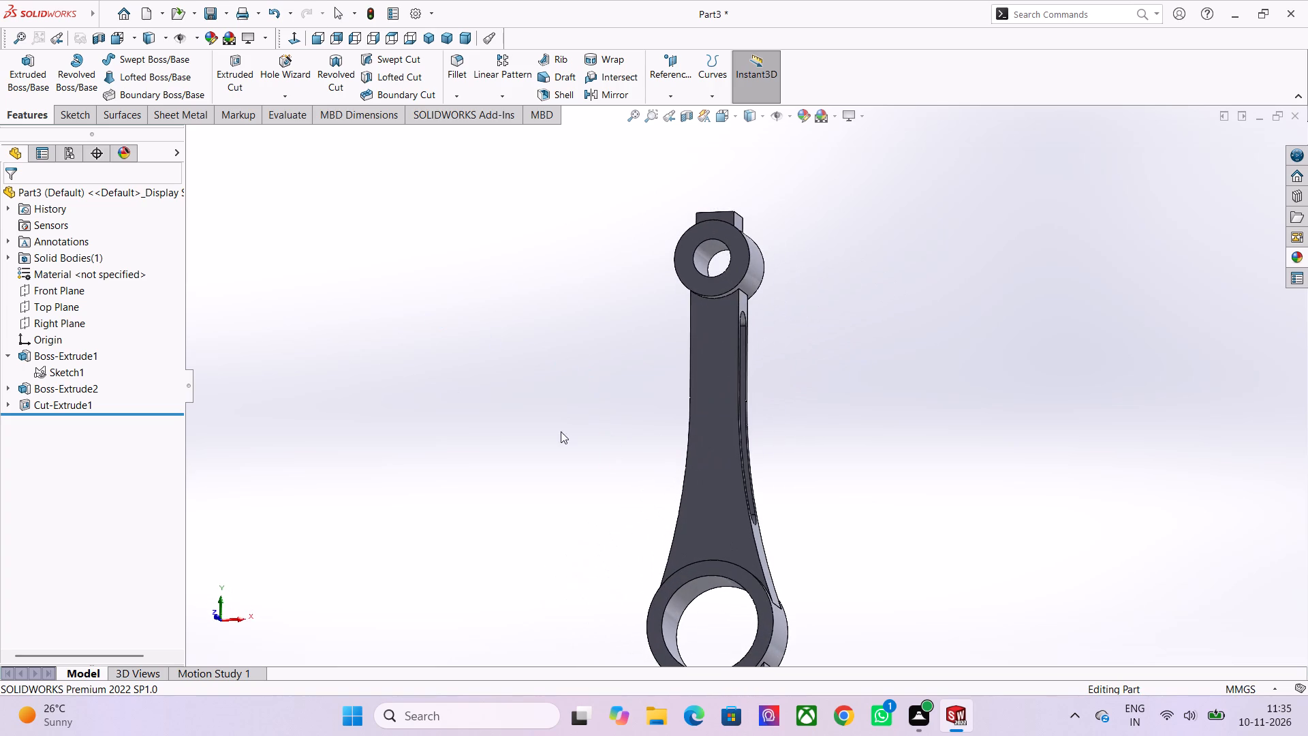
Mirror the slot cut about the Right Plane onto the opposite side of the shank.
{"action": "left_click", "coordinate": [75, 324]}
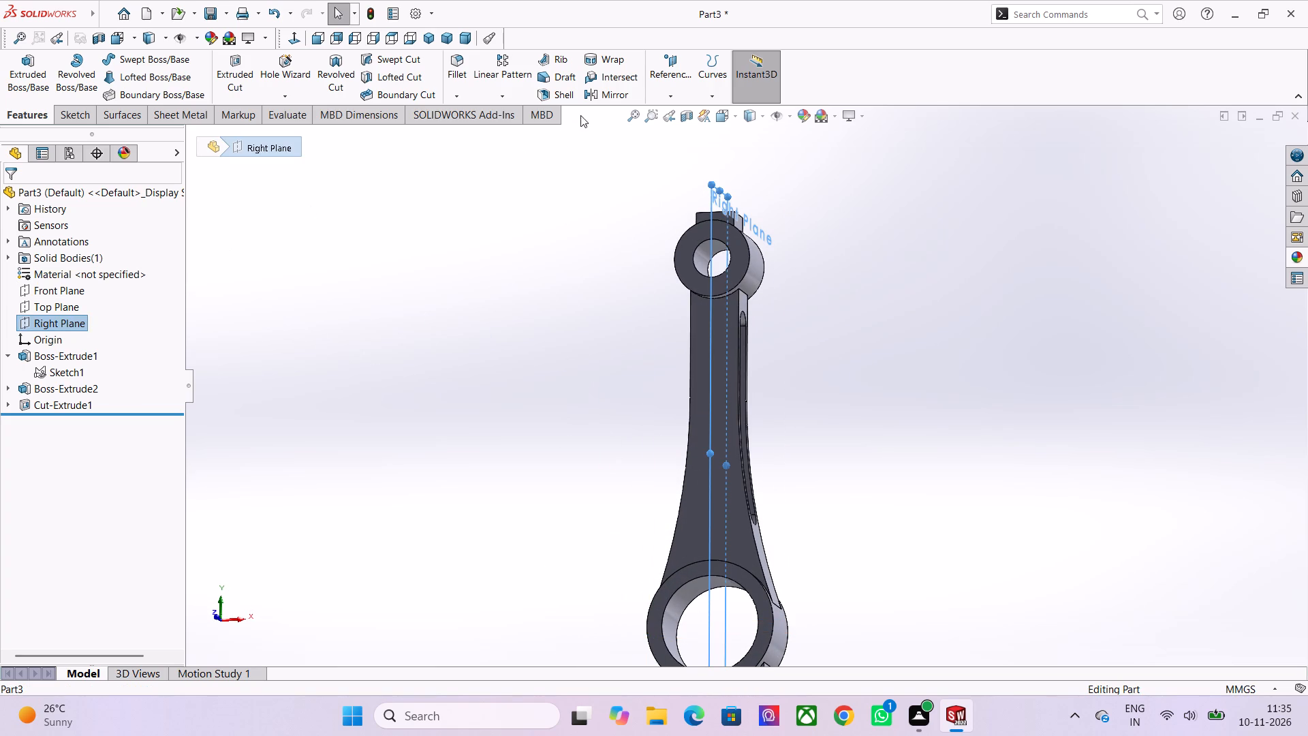
{"action": "left_click", "coordinate": [606, 99]}
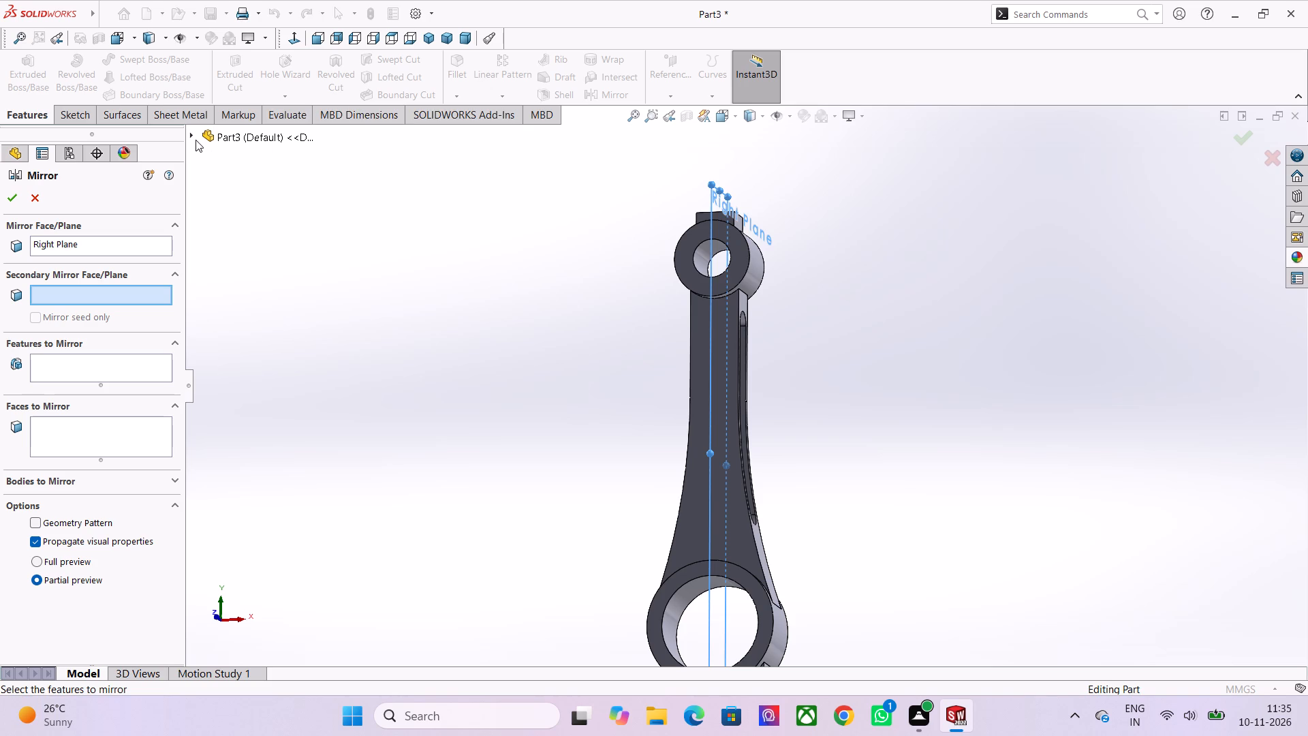
{"action": "left_click", "coordinate": [191, 136]}
{"action": "left_click", "coordinate": [239, 333]}
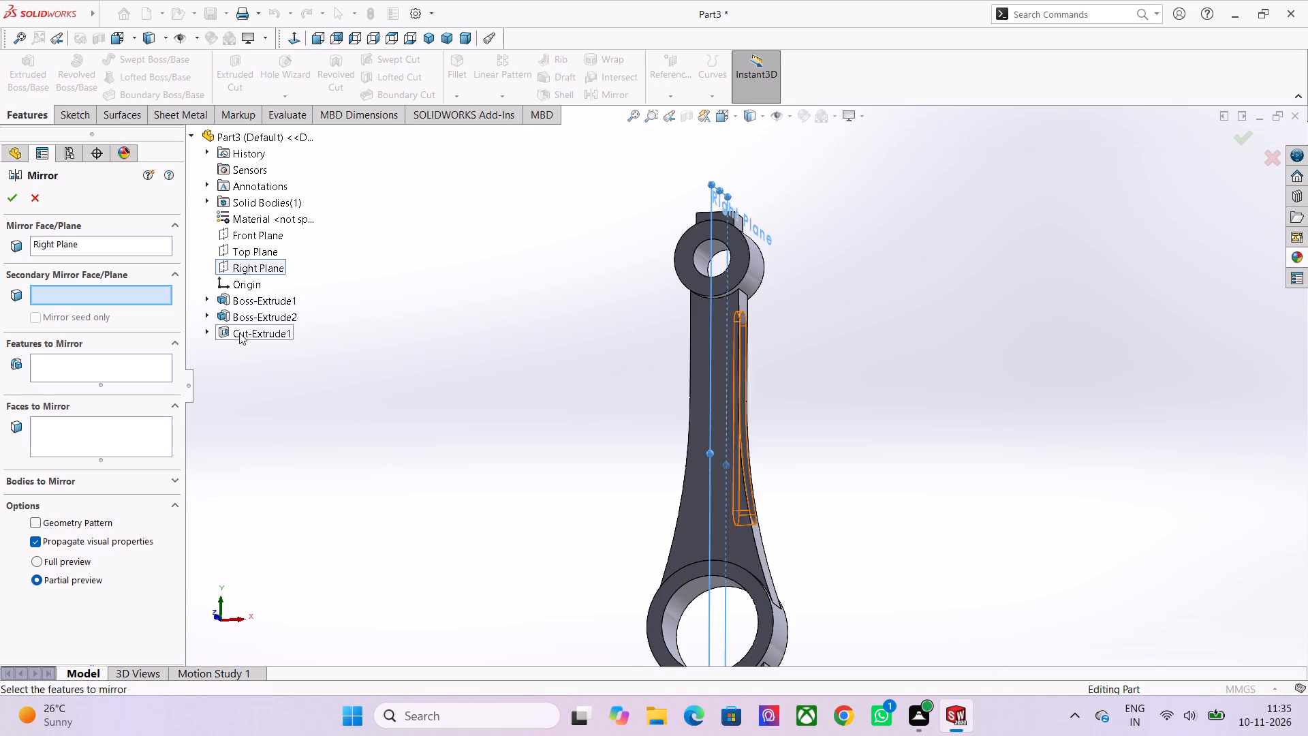
{"action": "left_click", "coordinate": [91, 366]}
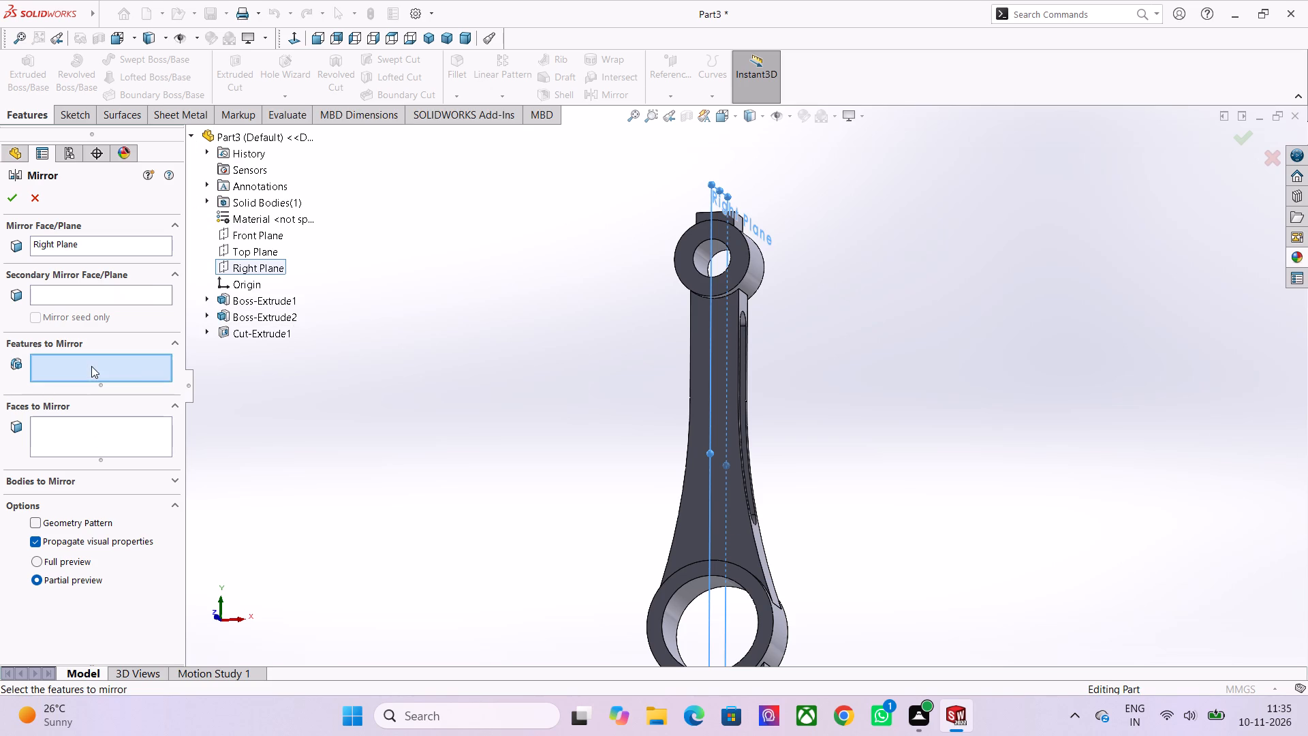
{"action": "left_click", "coordinate": [226, 334]}
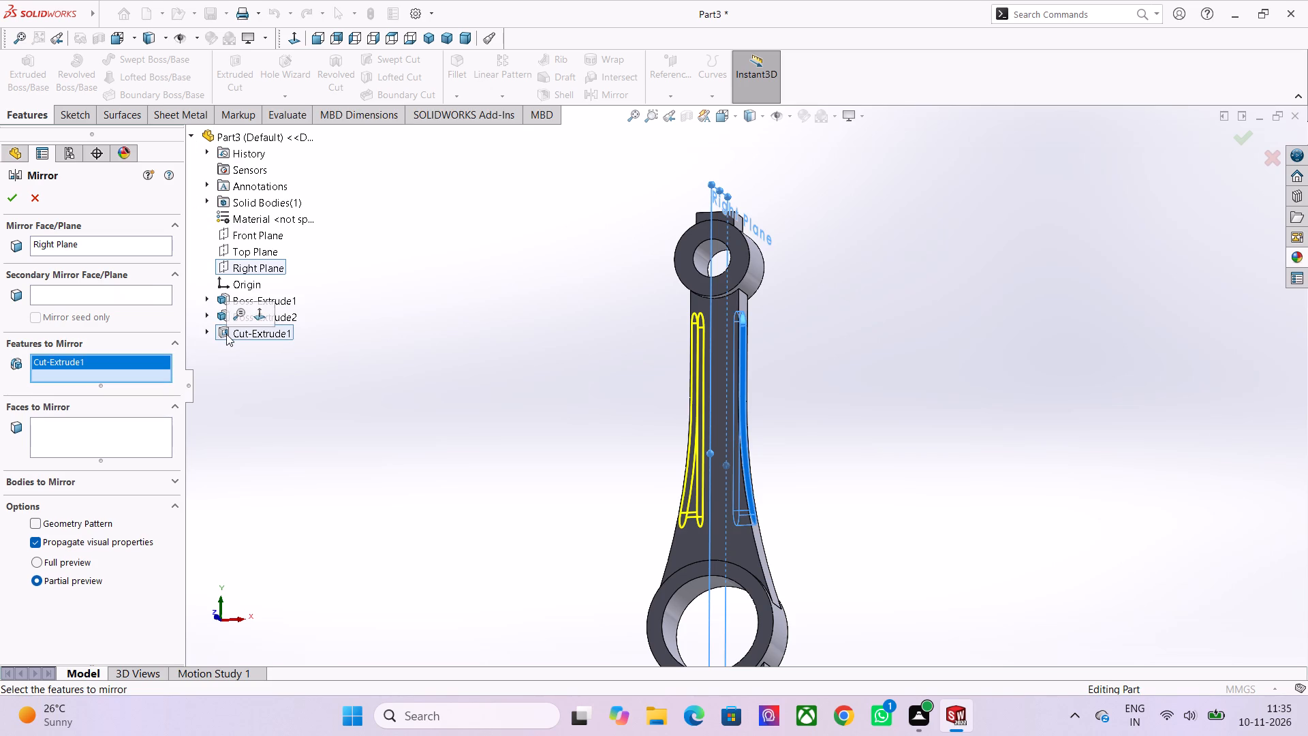
{"action": "left_click", "coordinate": [16, 200]}
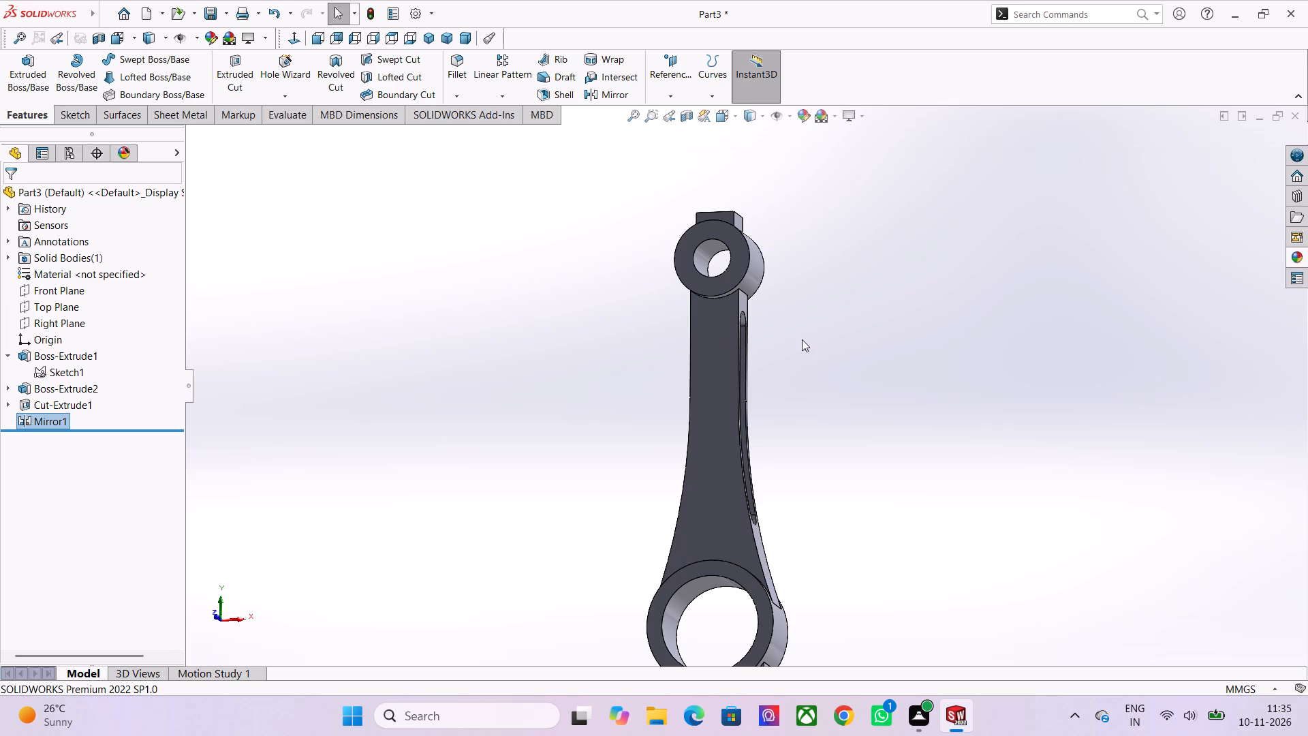
Apply the polished bronze appearance from the metal appearances to the whole connecting rod.
{"action": "middle_click_drag", "start_coordinate": [805, 346], "coordinate": [703, 296]}
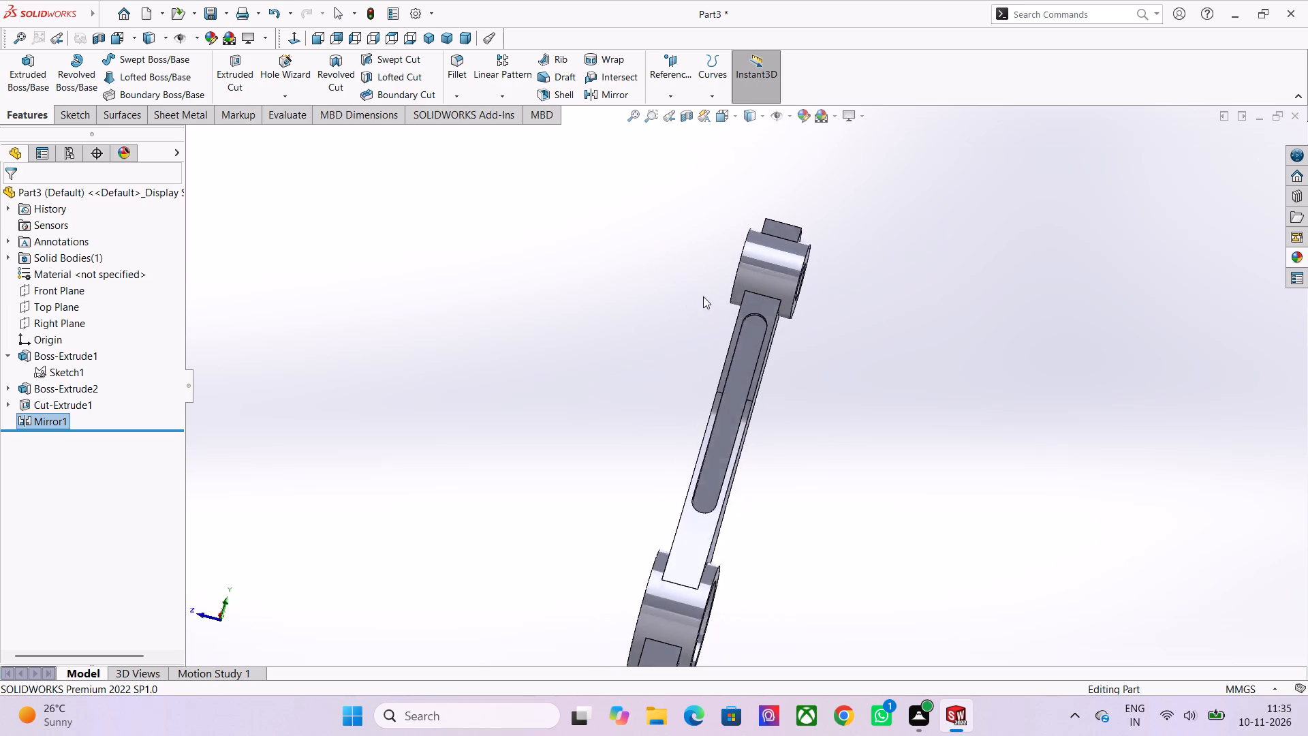
{"action": "middle_click_drag", "start_coordinate": [703, 296], "coordinate": [696, 294]}
{"action": "left_click", "coordinate": [1293, 256]}
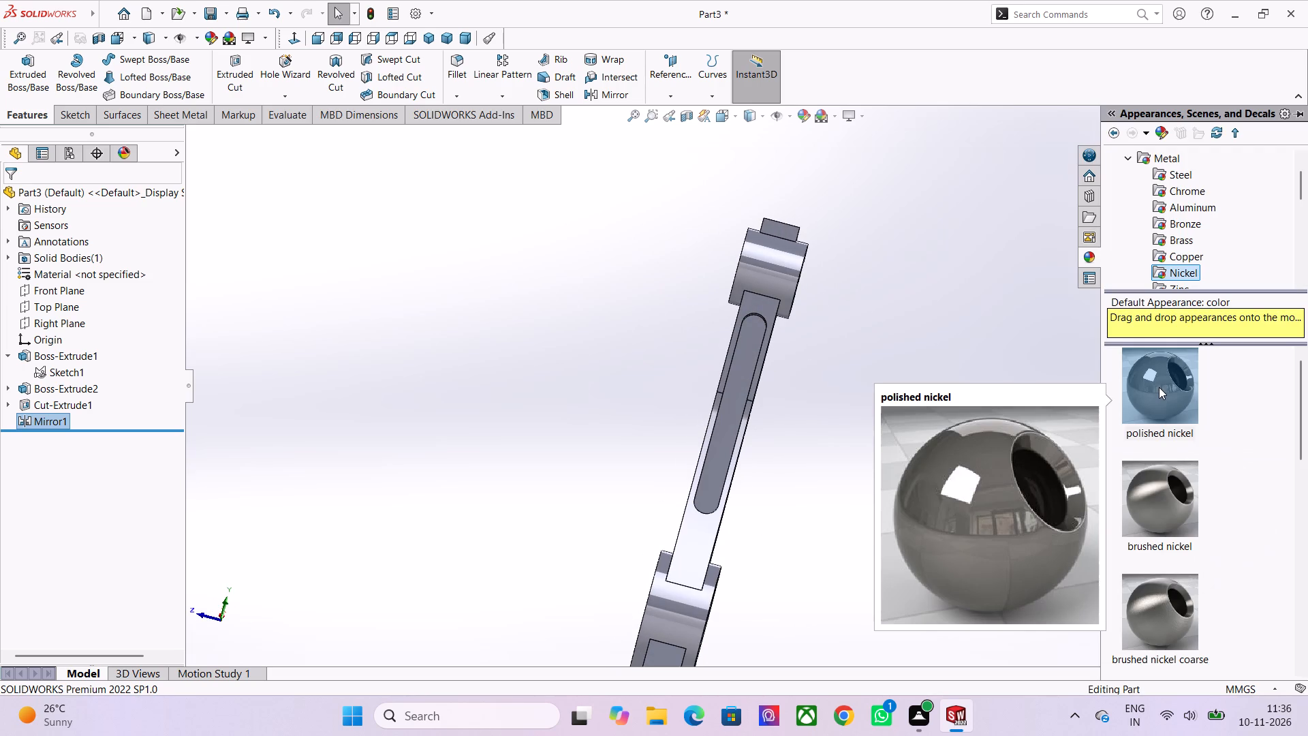
{"action": "double_click", "coordinate": [1159, 387]}
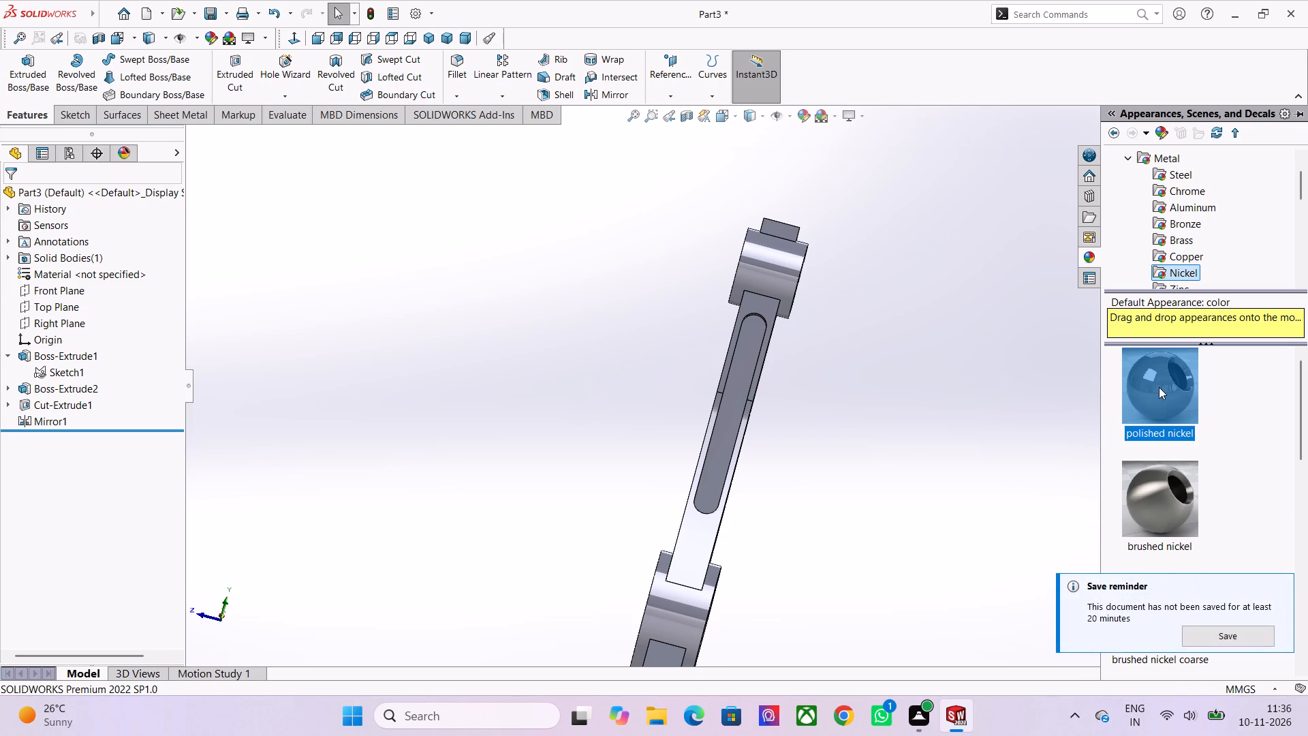
{"action": "left_click", "coordinate": [1179, 229]}
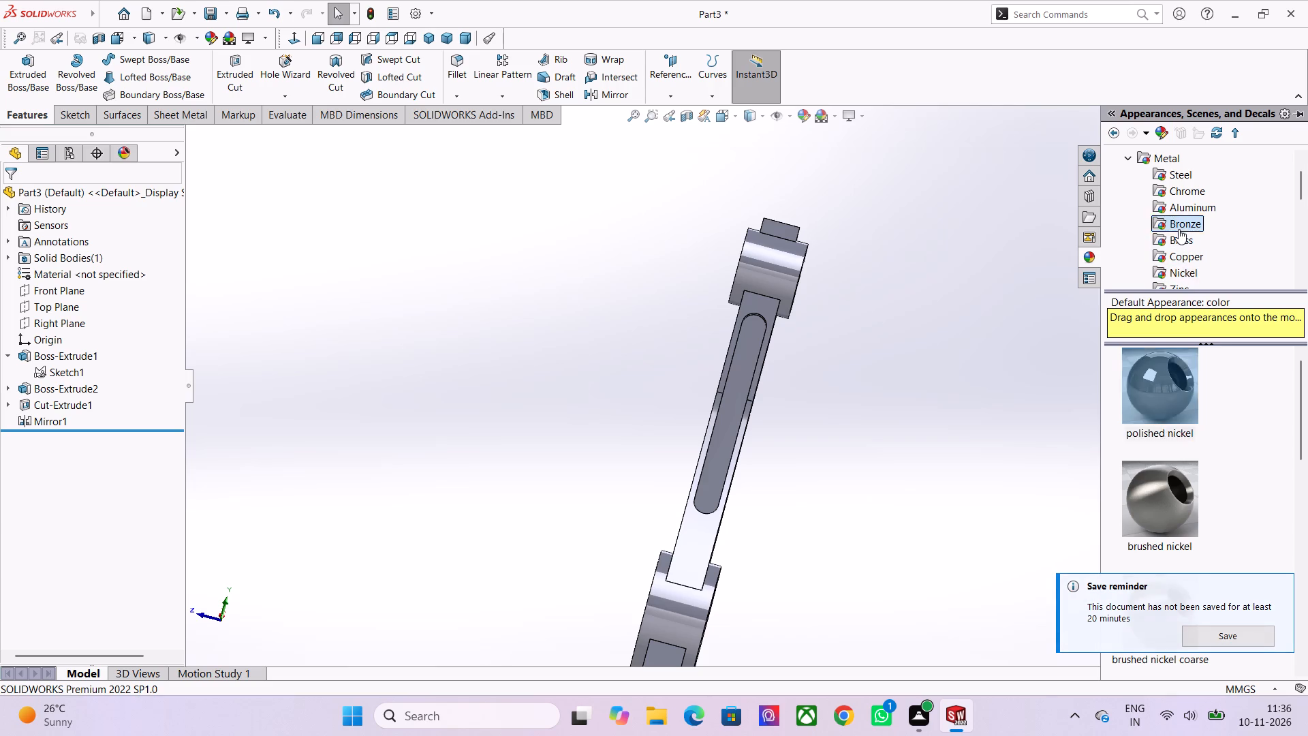
{"action": "double_click", "coordinate": [1168, 388]}
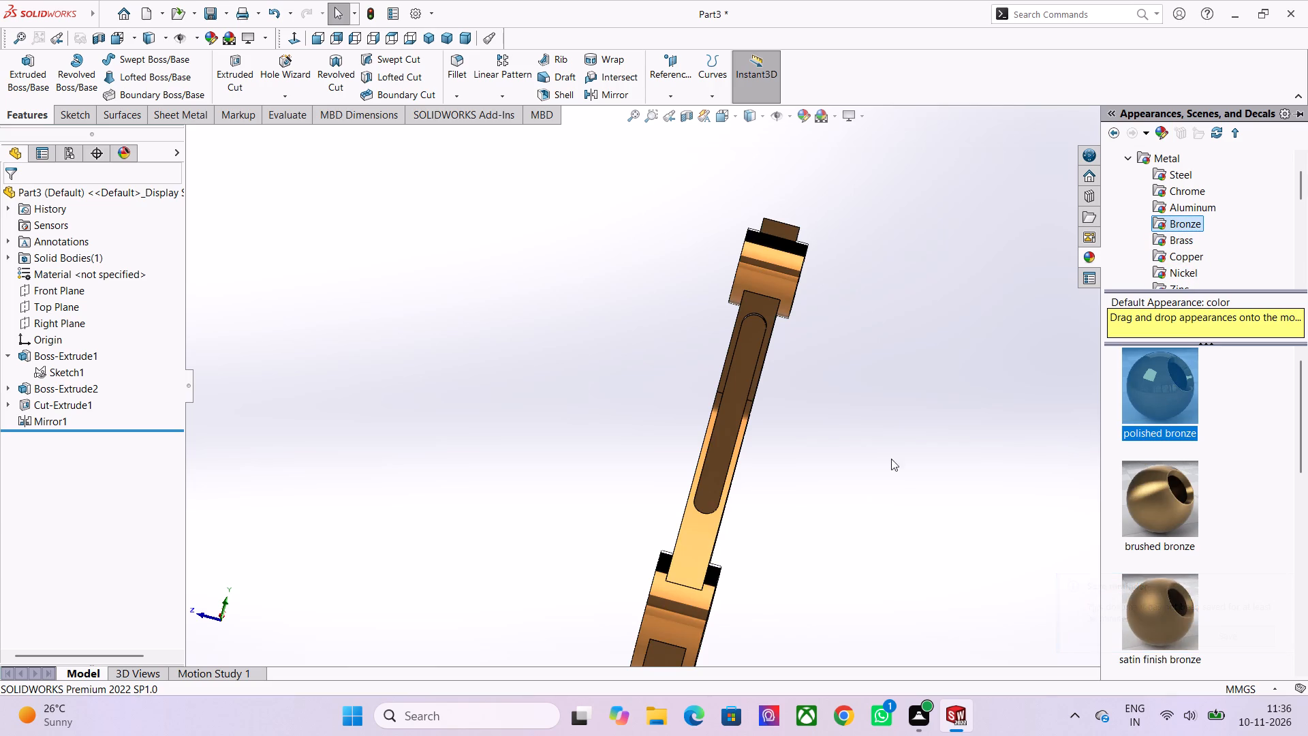
{"action": "left_click", "coordinate": [854, 465]}
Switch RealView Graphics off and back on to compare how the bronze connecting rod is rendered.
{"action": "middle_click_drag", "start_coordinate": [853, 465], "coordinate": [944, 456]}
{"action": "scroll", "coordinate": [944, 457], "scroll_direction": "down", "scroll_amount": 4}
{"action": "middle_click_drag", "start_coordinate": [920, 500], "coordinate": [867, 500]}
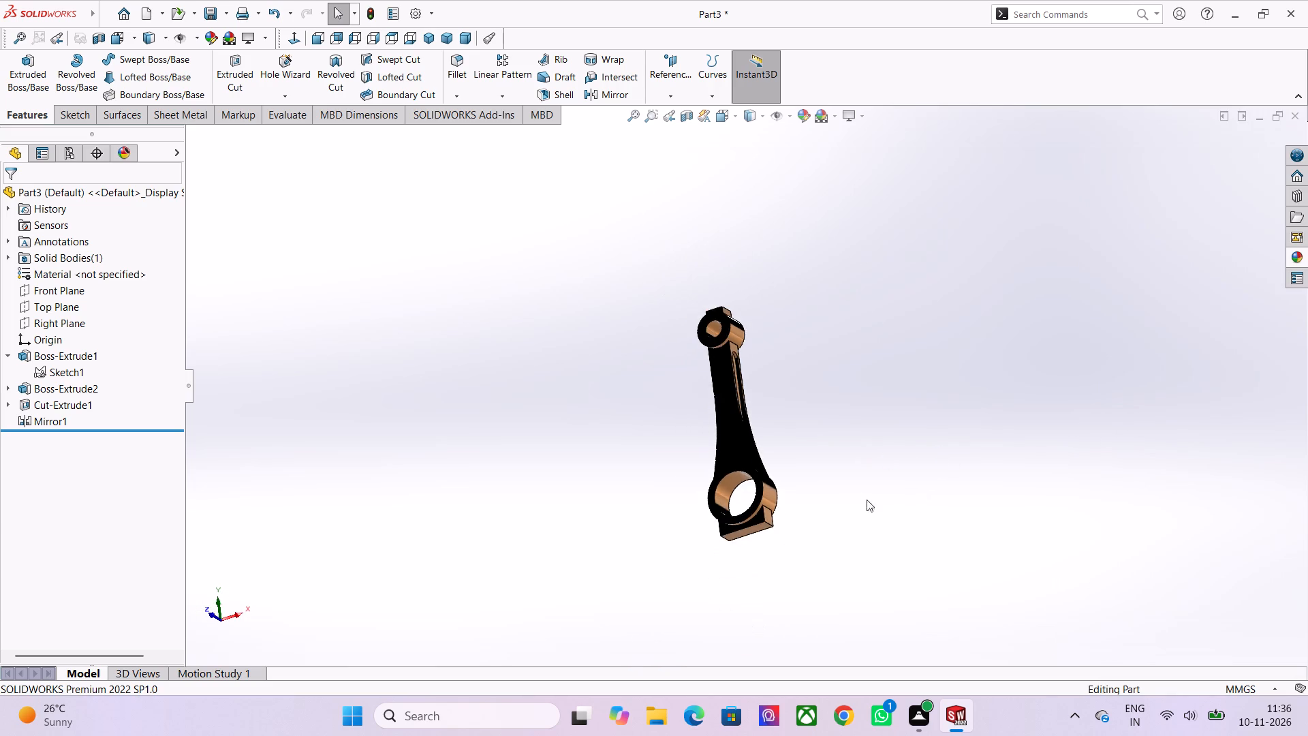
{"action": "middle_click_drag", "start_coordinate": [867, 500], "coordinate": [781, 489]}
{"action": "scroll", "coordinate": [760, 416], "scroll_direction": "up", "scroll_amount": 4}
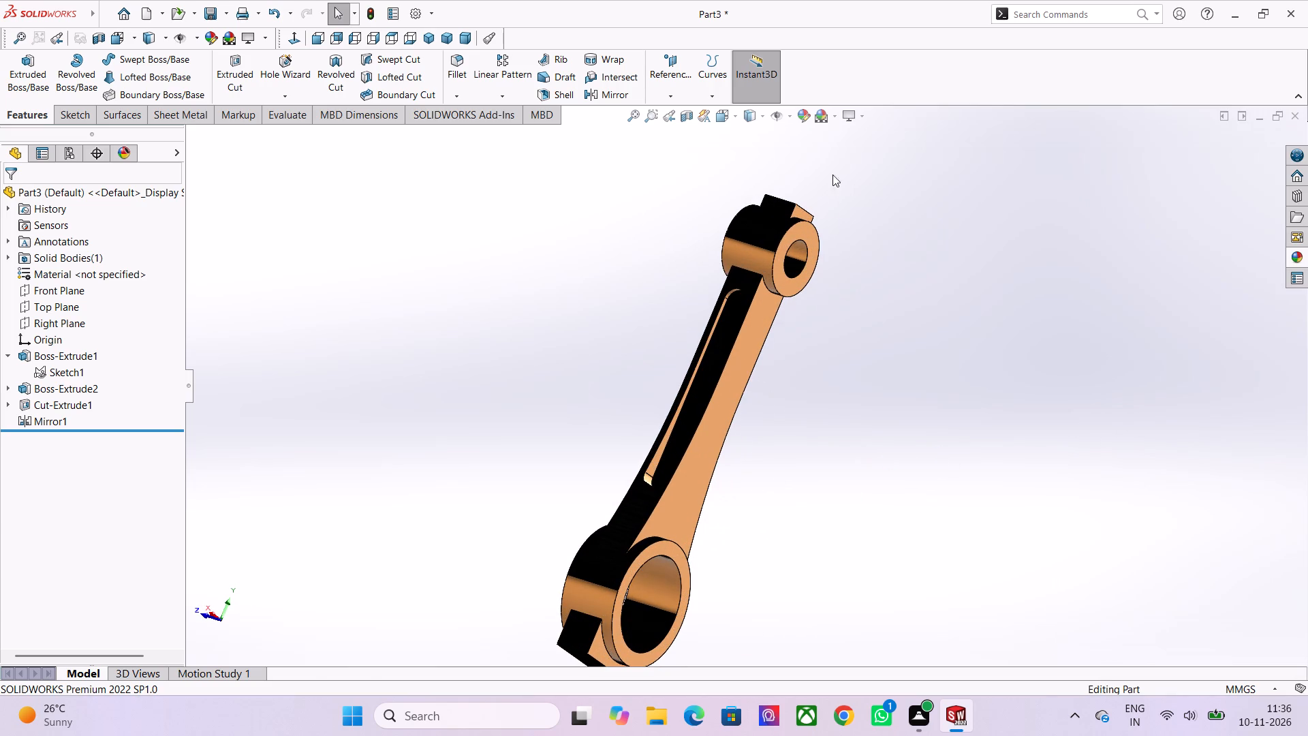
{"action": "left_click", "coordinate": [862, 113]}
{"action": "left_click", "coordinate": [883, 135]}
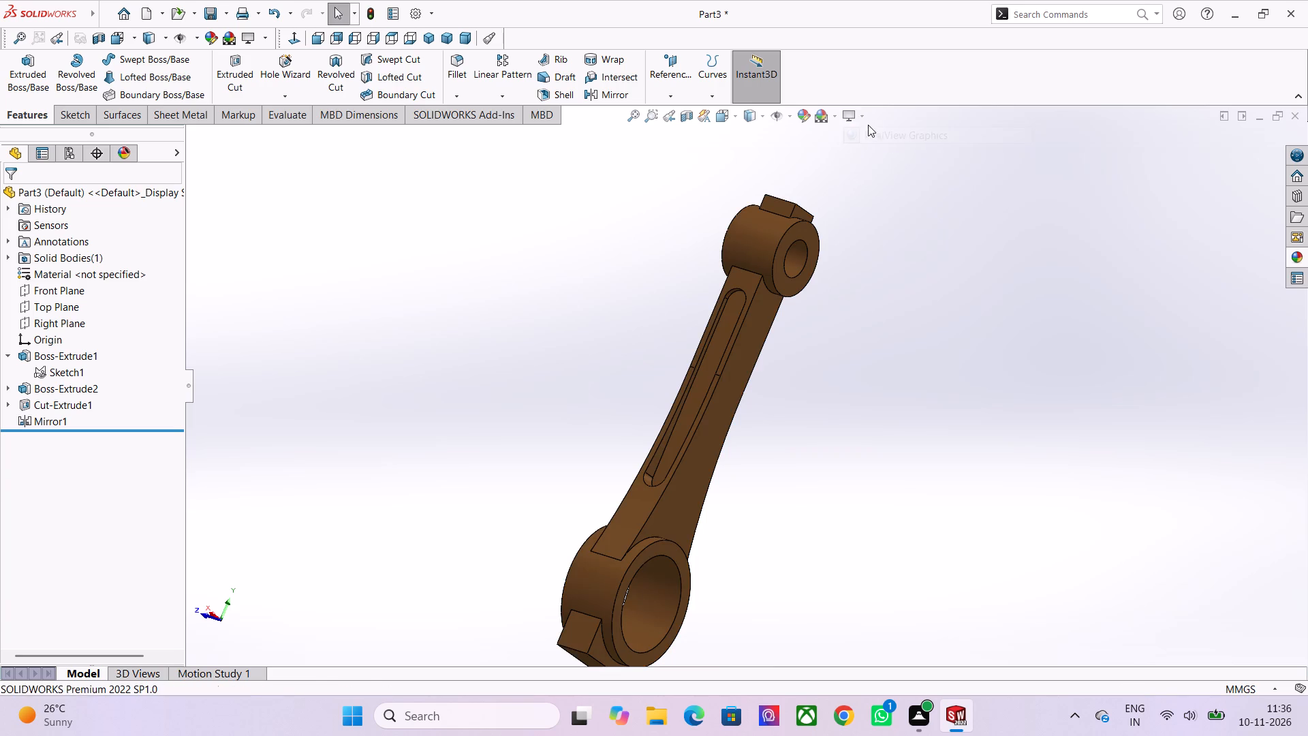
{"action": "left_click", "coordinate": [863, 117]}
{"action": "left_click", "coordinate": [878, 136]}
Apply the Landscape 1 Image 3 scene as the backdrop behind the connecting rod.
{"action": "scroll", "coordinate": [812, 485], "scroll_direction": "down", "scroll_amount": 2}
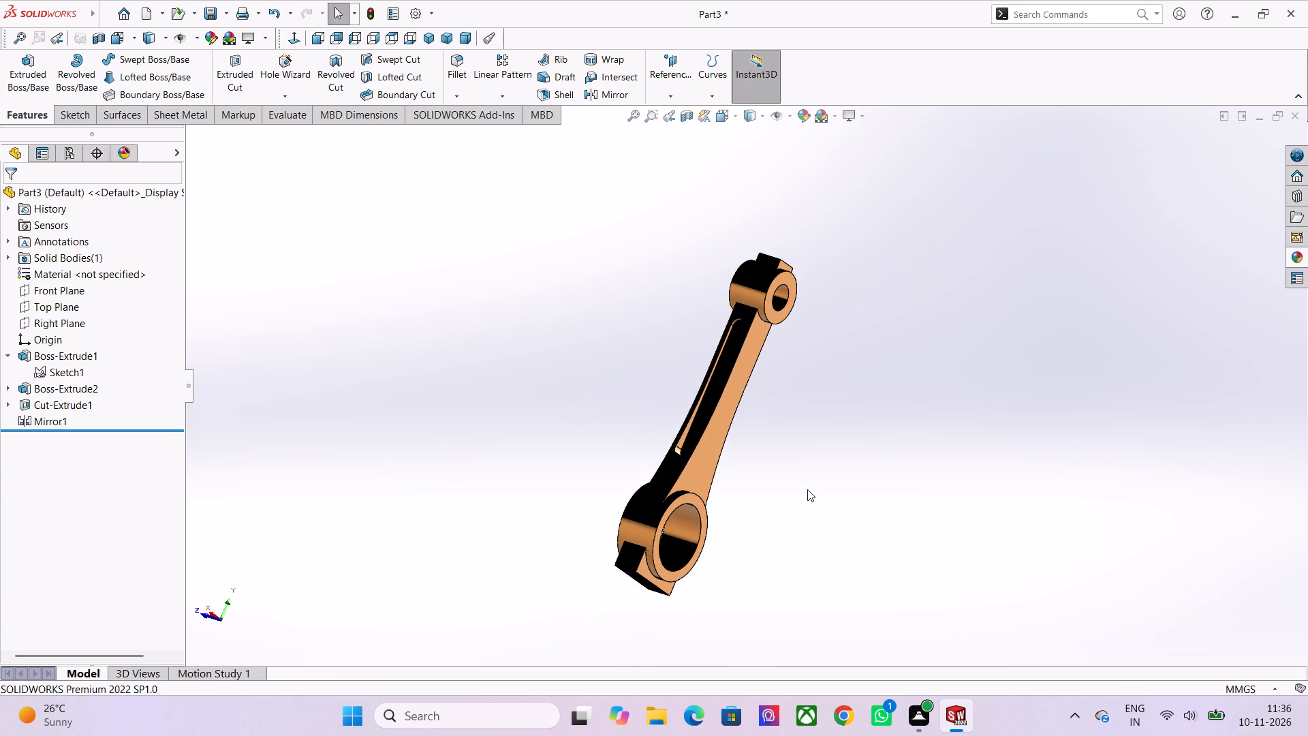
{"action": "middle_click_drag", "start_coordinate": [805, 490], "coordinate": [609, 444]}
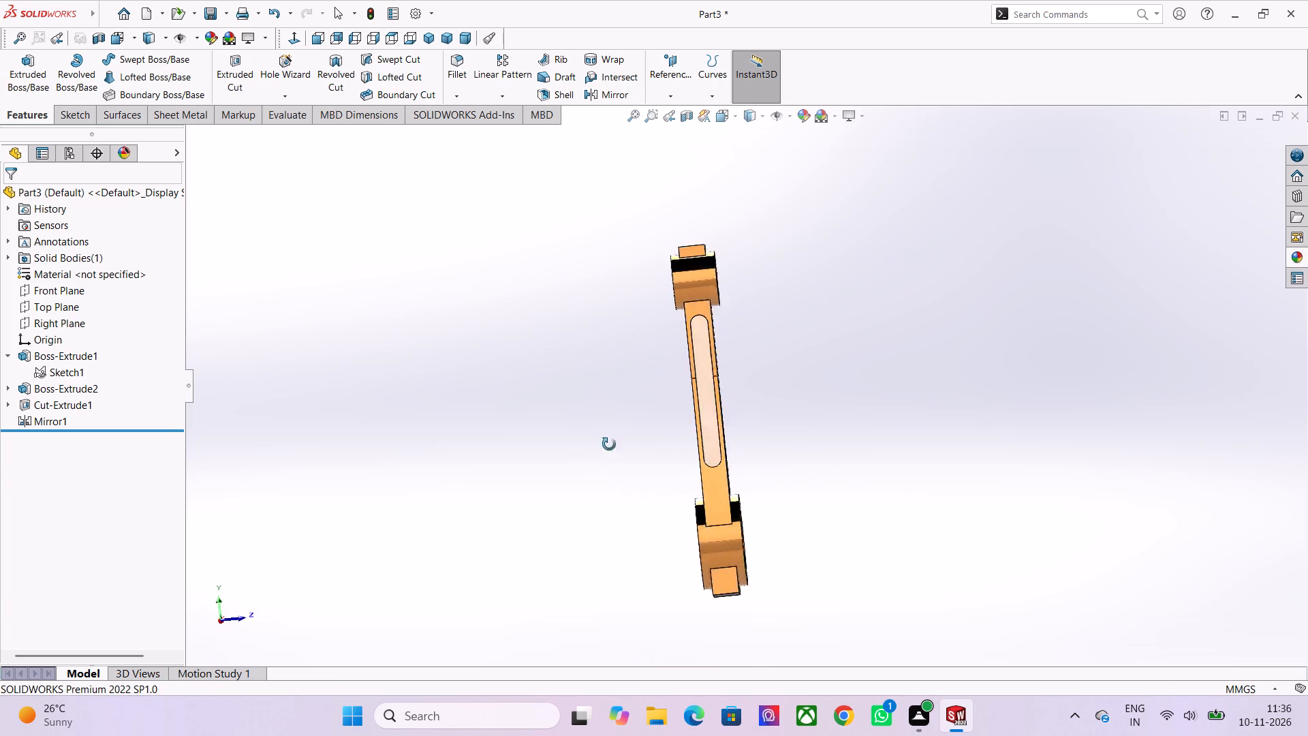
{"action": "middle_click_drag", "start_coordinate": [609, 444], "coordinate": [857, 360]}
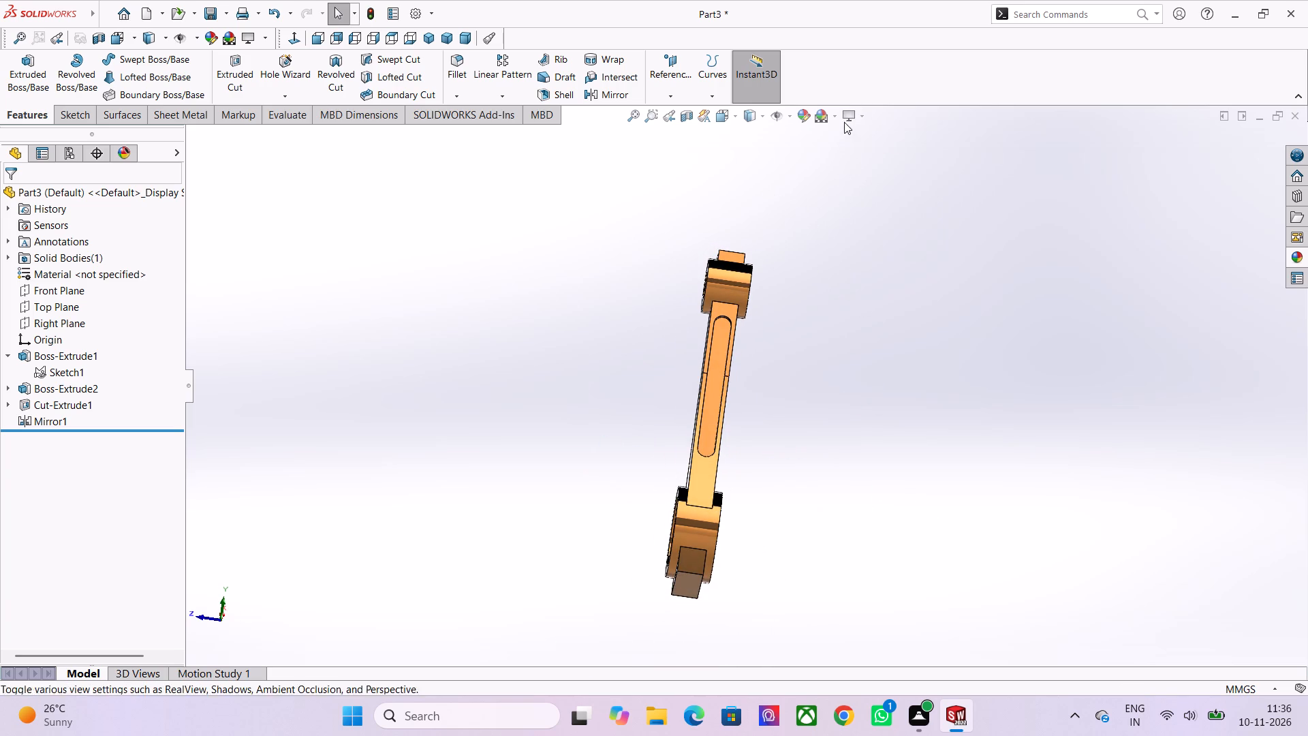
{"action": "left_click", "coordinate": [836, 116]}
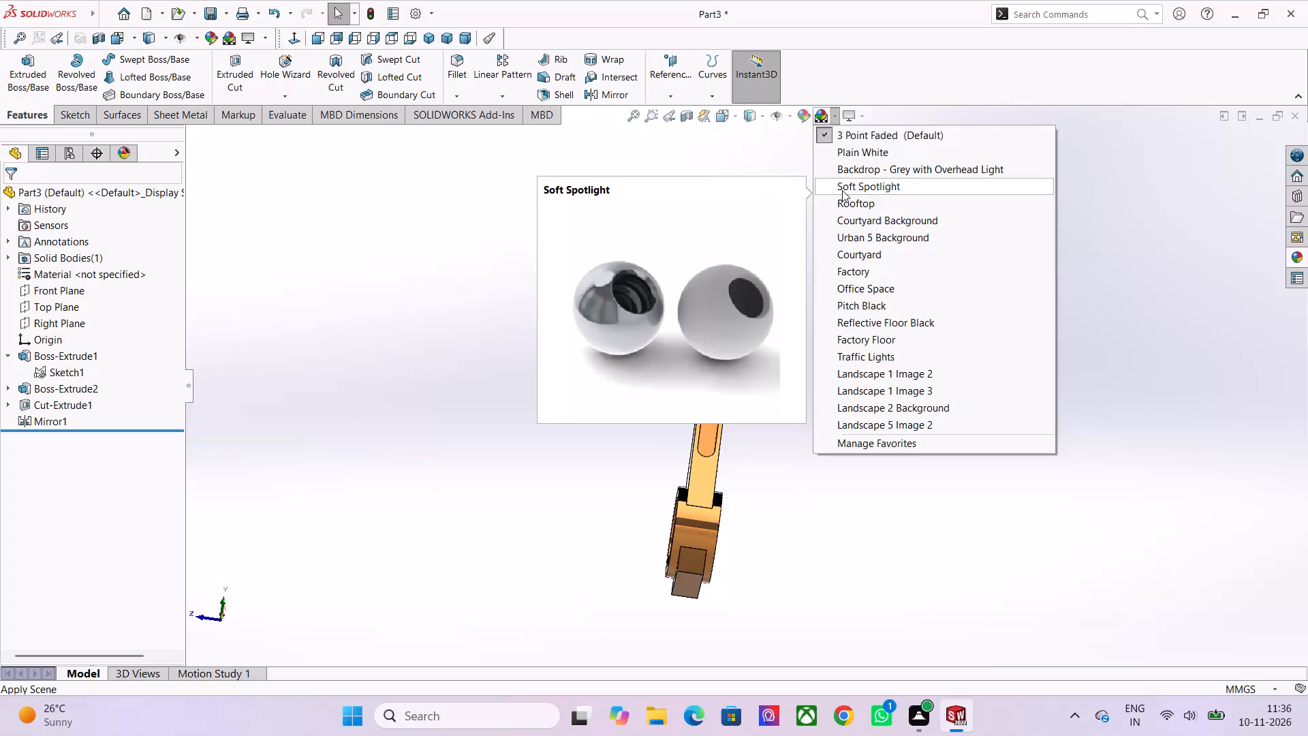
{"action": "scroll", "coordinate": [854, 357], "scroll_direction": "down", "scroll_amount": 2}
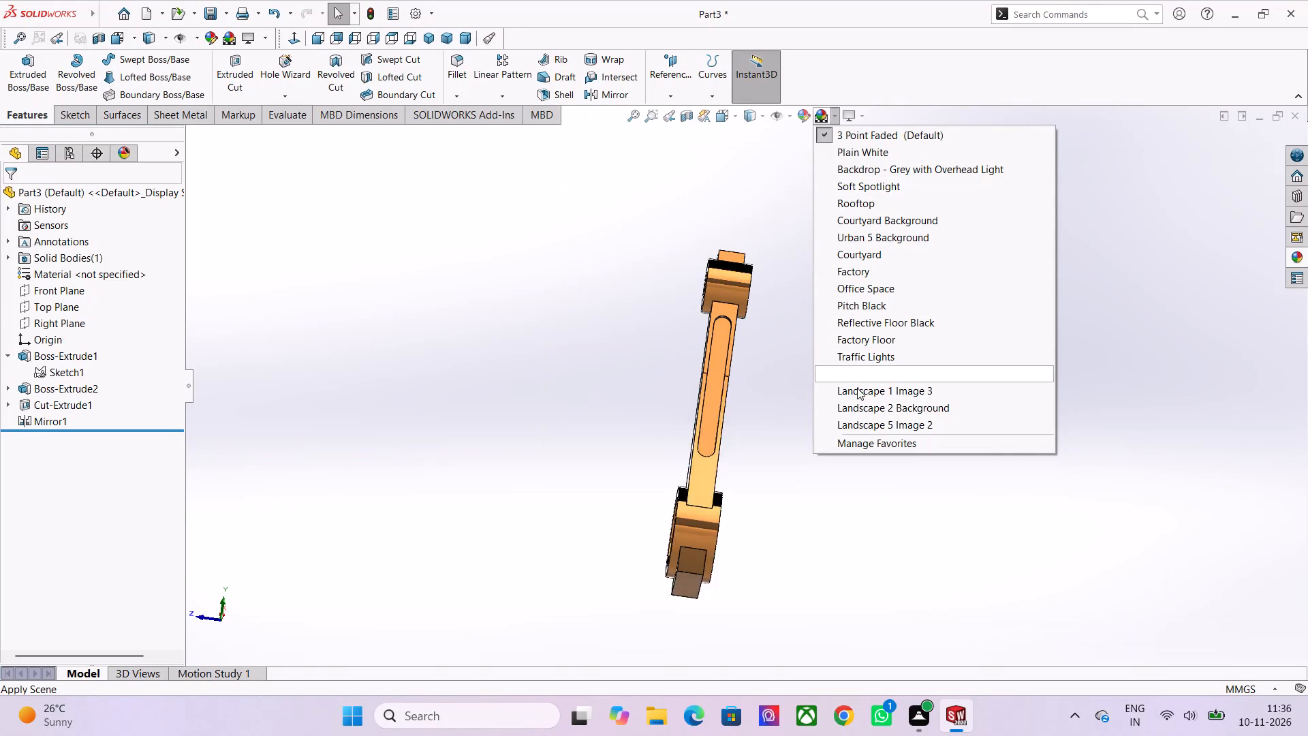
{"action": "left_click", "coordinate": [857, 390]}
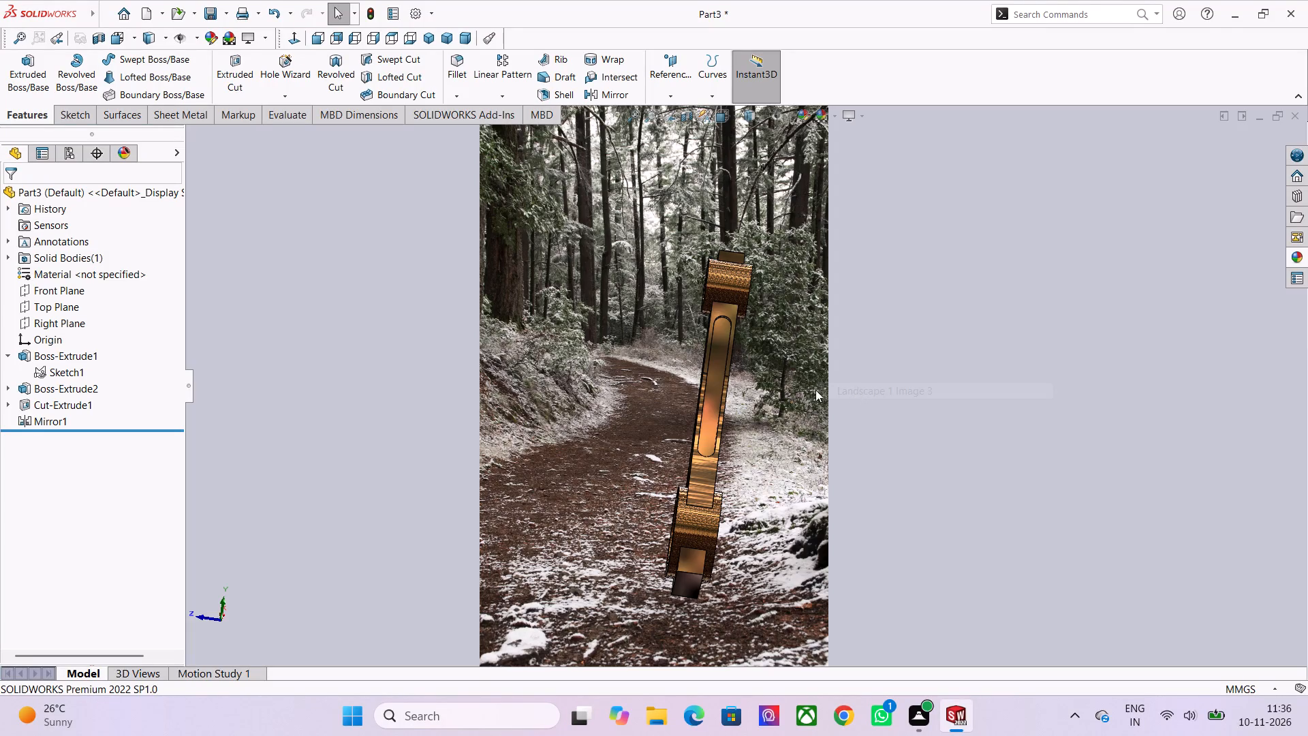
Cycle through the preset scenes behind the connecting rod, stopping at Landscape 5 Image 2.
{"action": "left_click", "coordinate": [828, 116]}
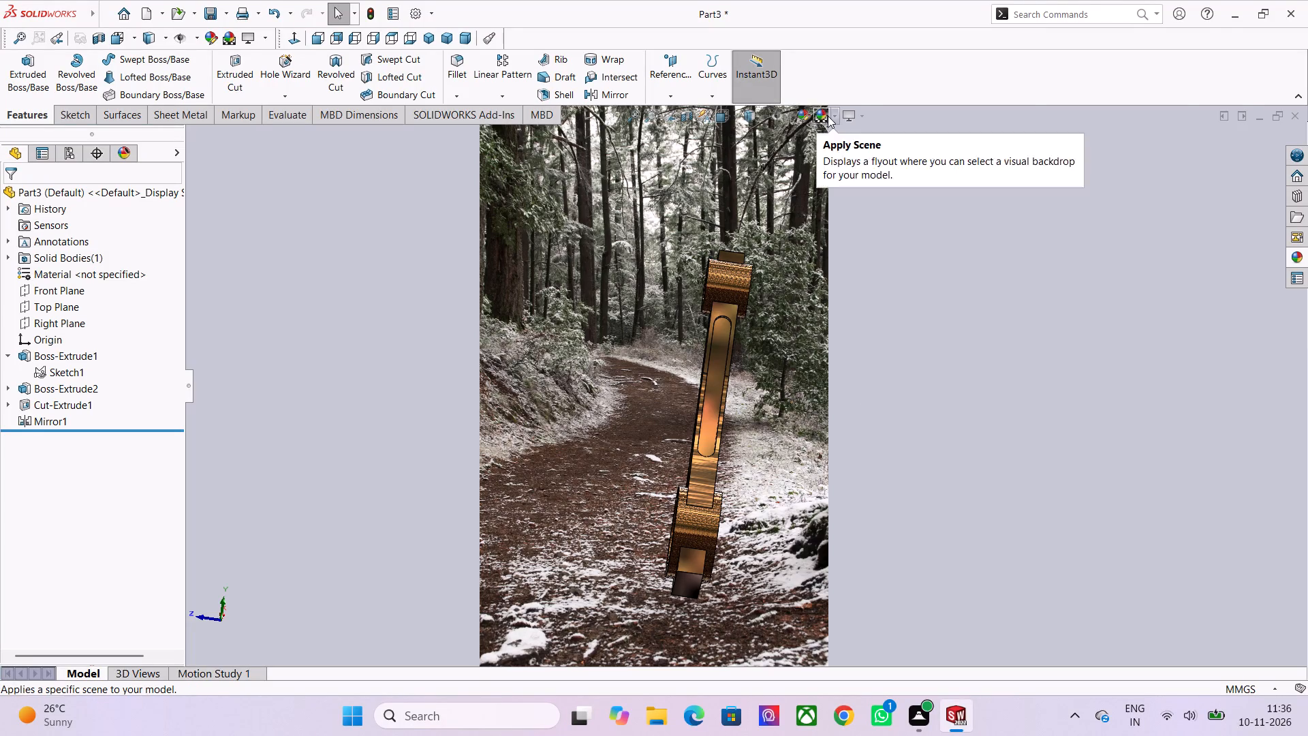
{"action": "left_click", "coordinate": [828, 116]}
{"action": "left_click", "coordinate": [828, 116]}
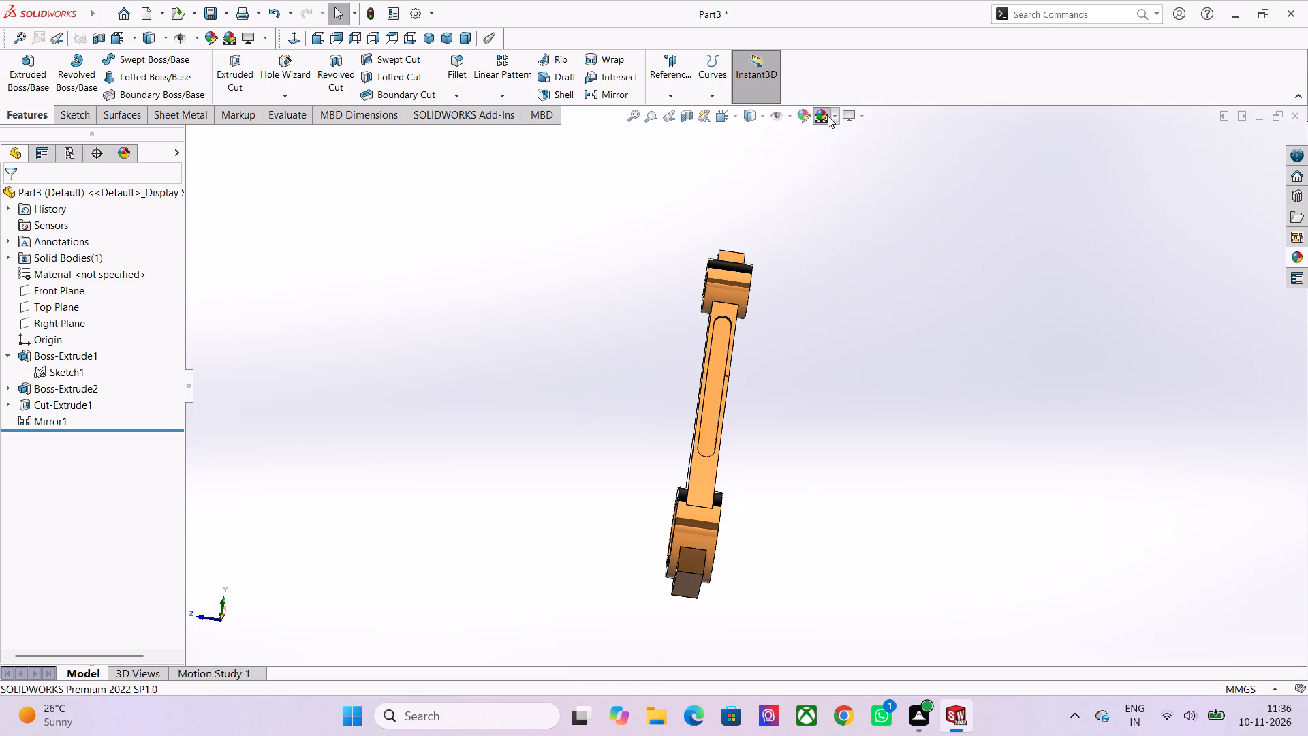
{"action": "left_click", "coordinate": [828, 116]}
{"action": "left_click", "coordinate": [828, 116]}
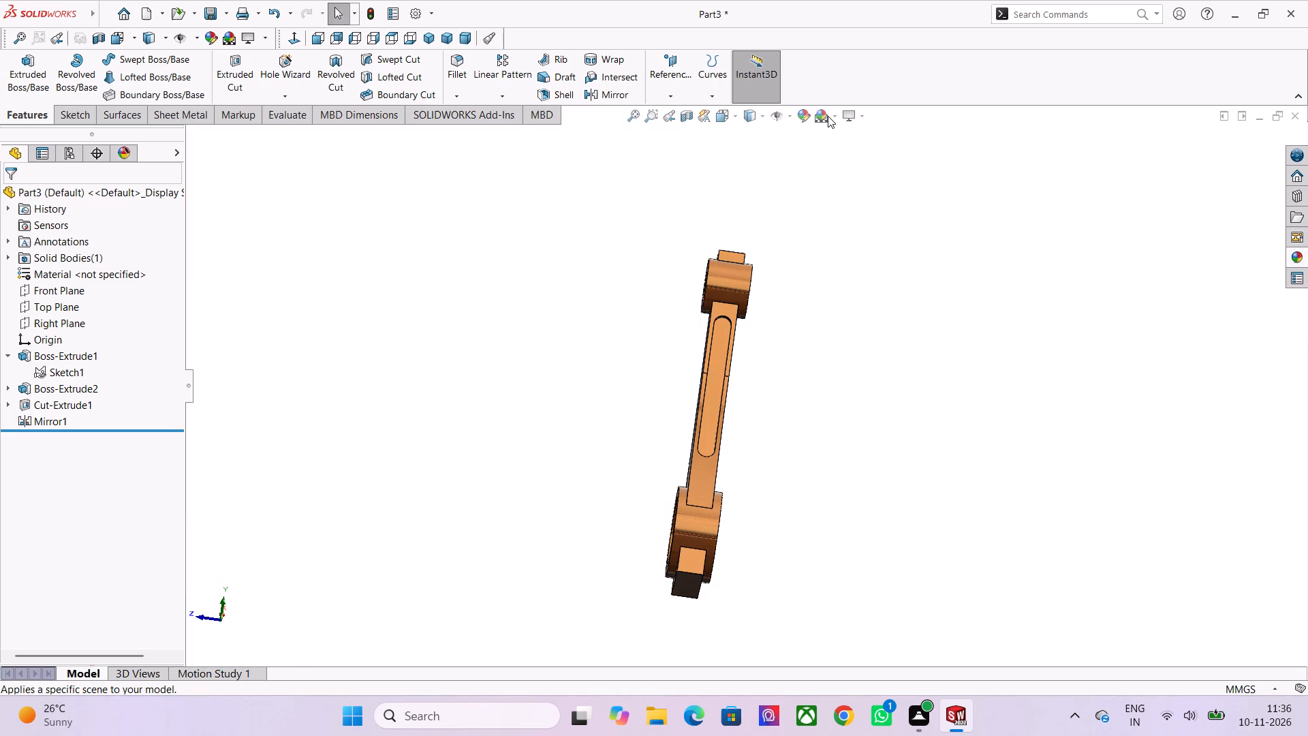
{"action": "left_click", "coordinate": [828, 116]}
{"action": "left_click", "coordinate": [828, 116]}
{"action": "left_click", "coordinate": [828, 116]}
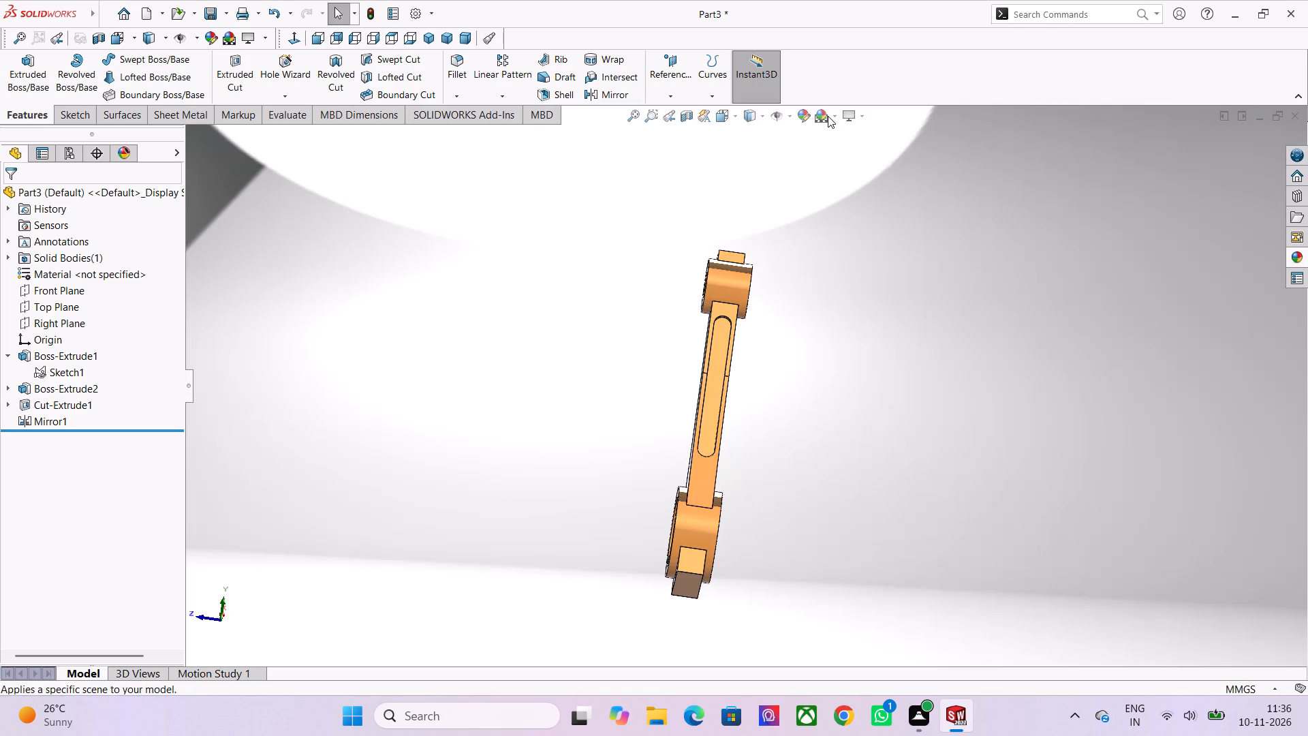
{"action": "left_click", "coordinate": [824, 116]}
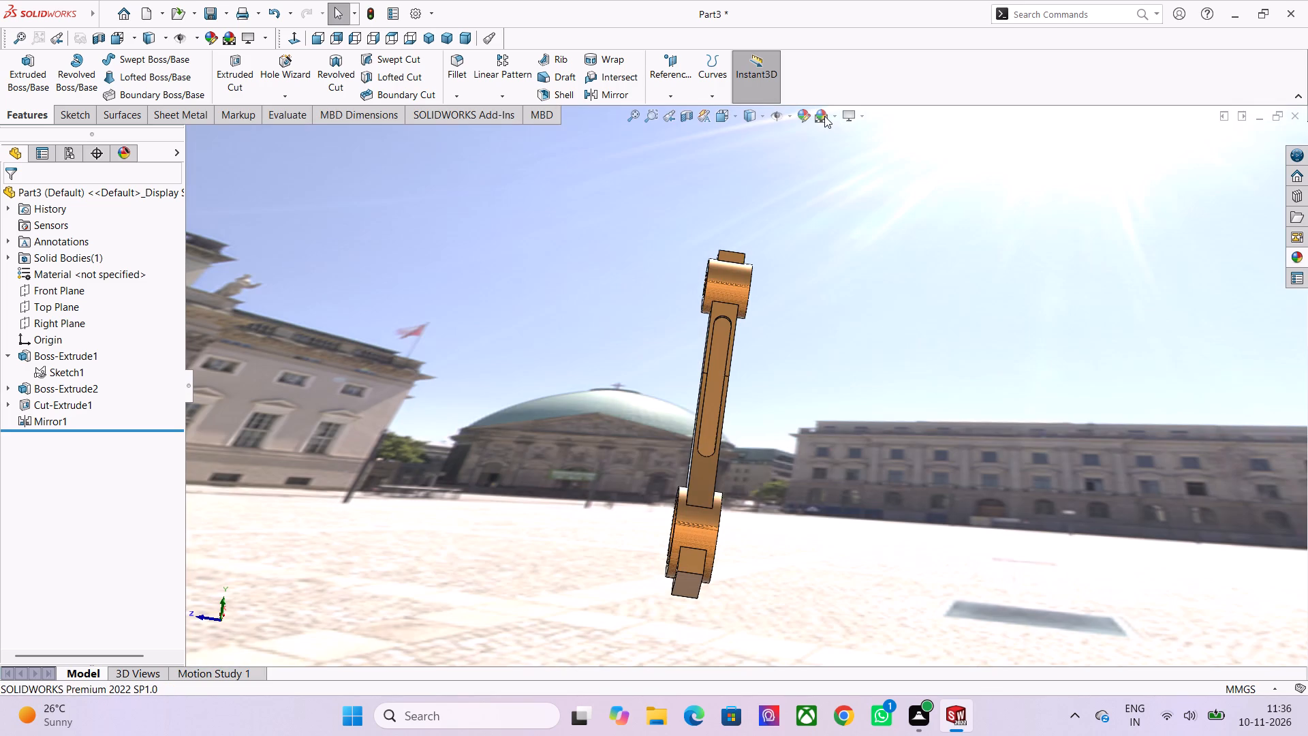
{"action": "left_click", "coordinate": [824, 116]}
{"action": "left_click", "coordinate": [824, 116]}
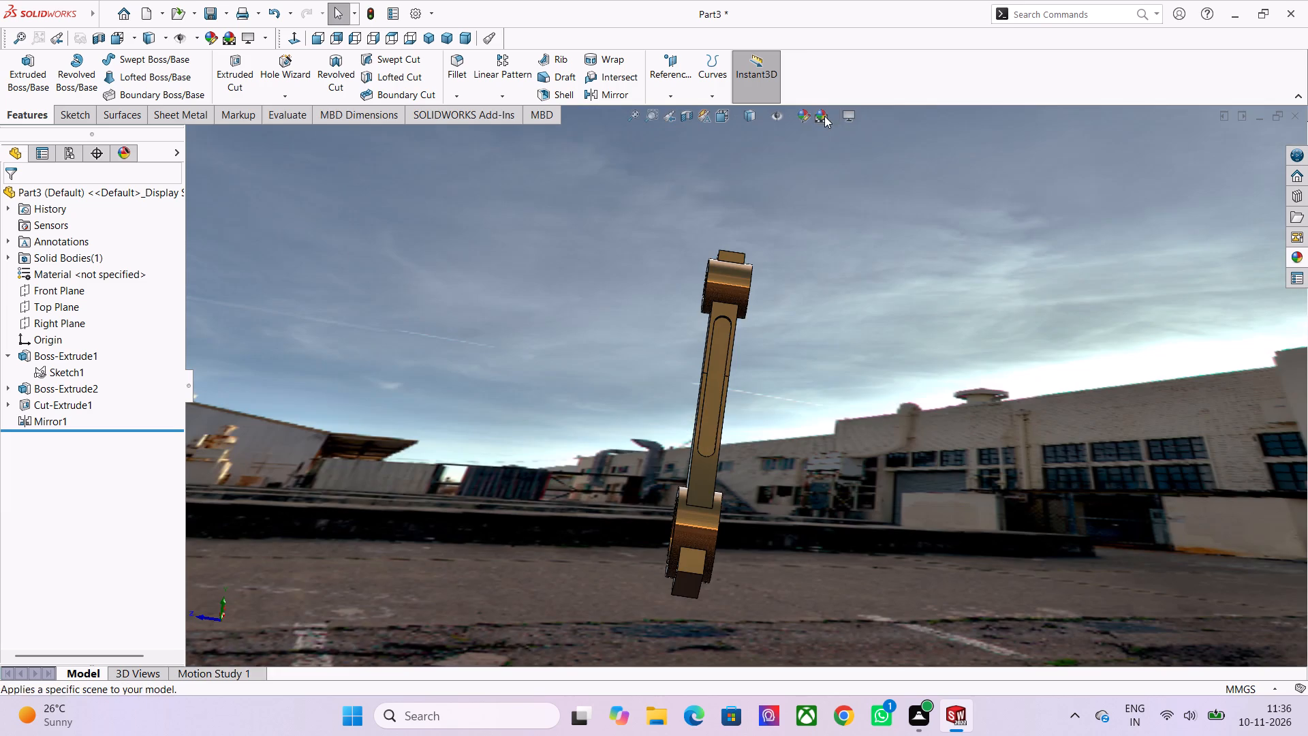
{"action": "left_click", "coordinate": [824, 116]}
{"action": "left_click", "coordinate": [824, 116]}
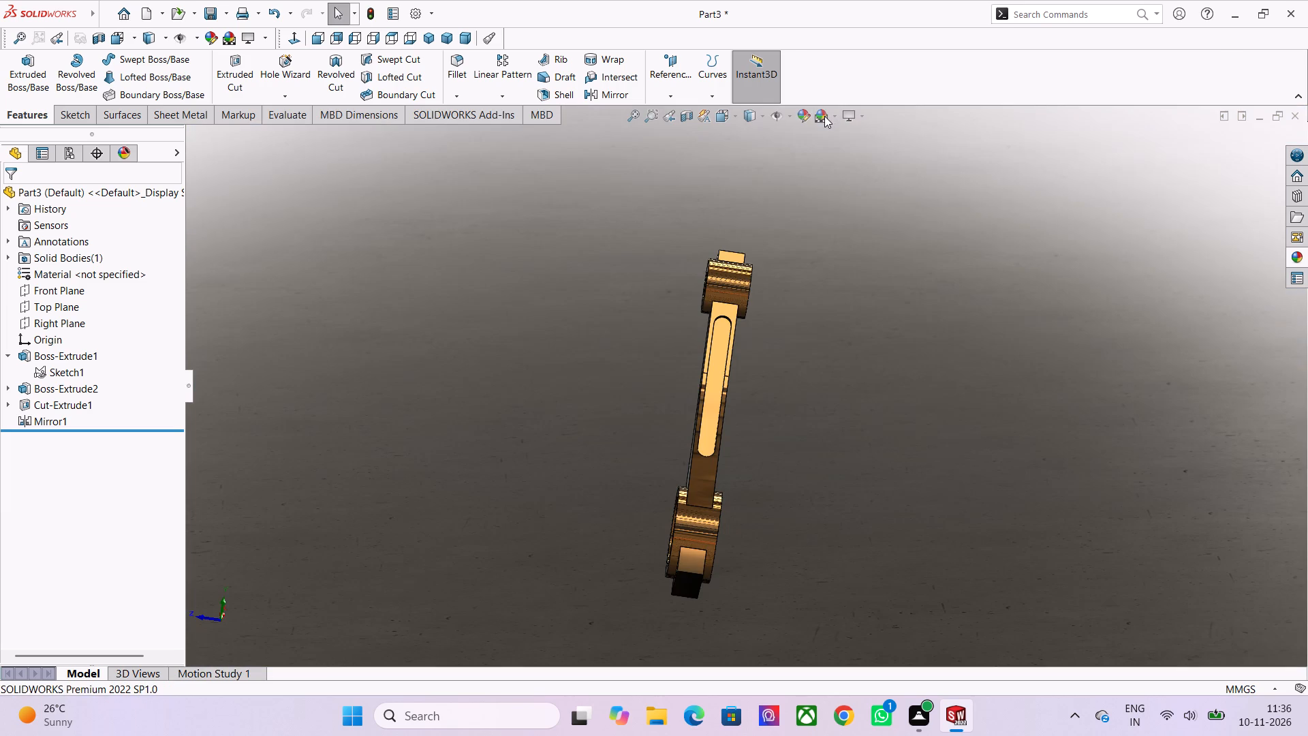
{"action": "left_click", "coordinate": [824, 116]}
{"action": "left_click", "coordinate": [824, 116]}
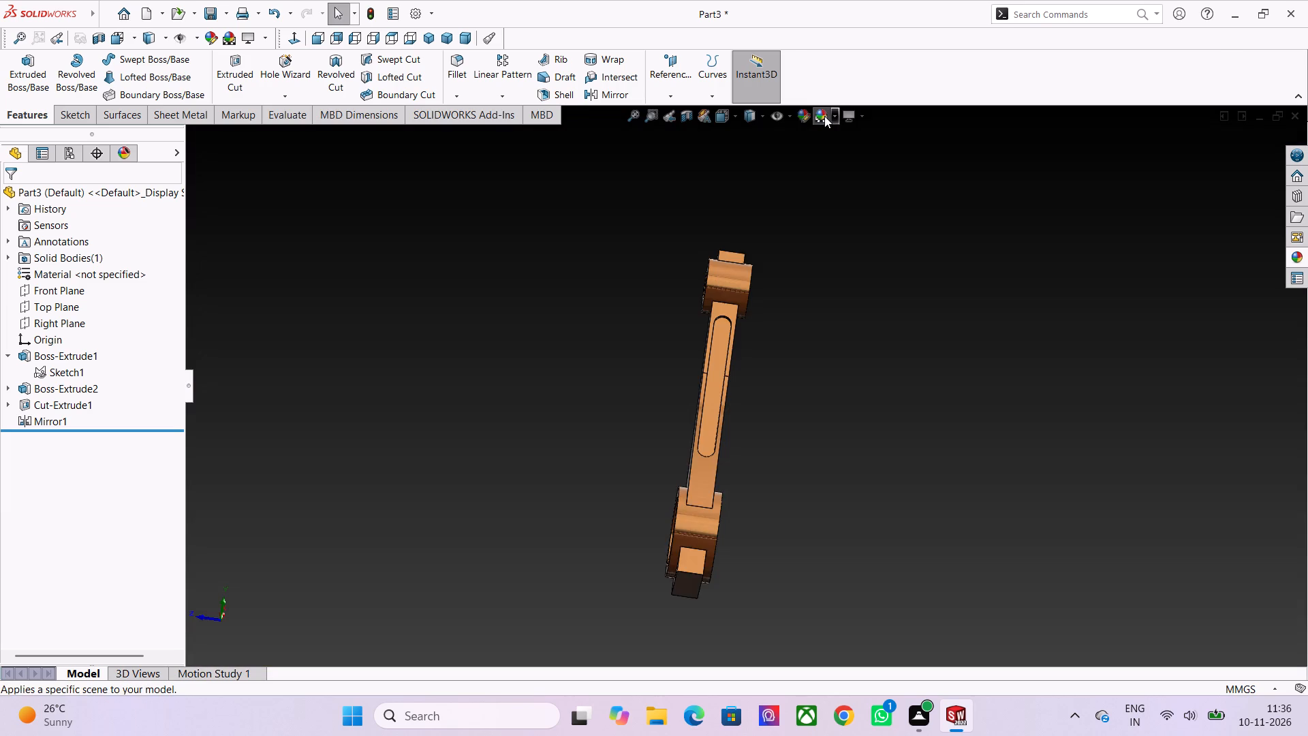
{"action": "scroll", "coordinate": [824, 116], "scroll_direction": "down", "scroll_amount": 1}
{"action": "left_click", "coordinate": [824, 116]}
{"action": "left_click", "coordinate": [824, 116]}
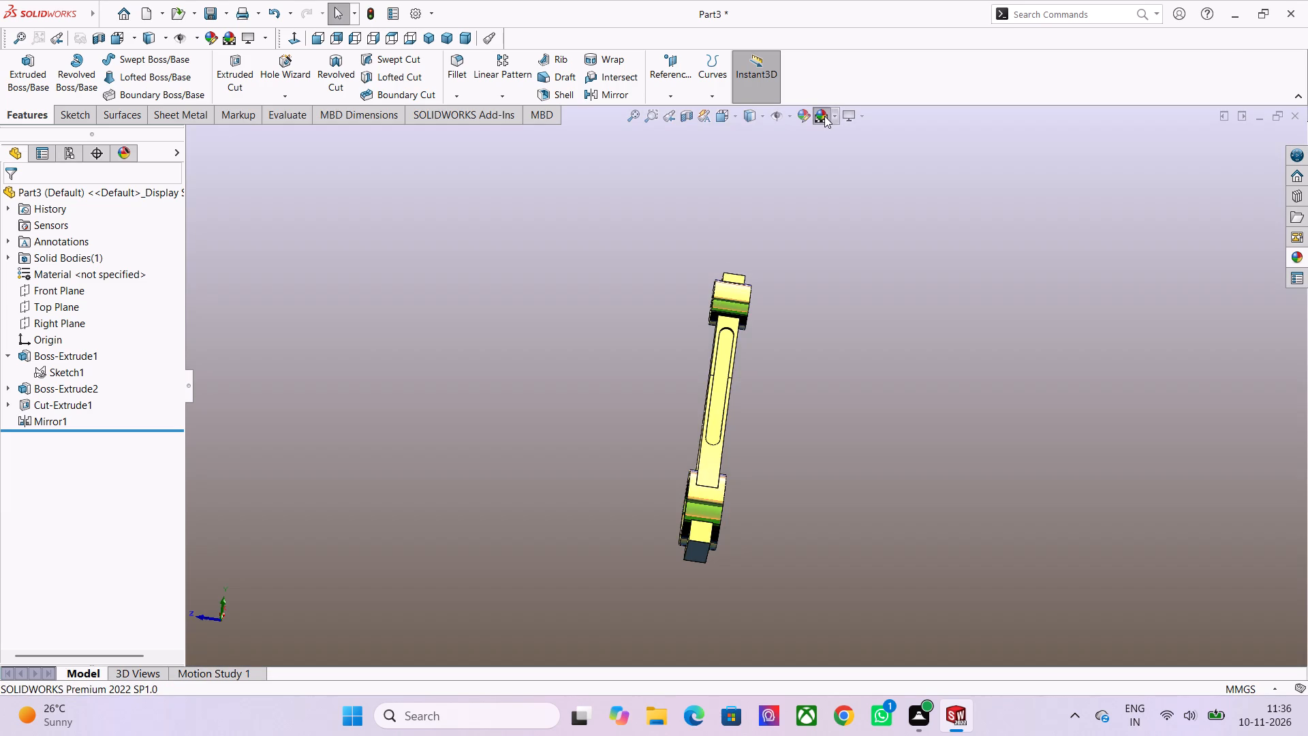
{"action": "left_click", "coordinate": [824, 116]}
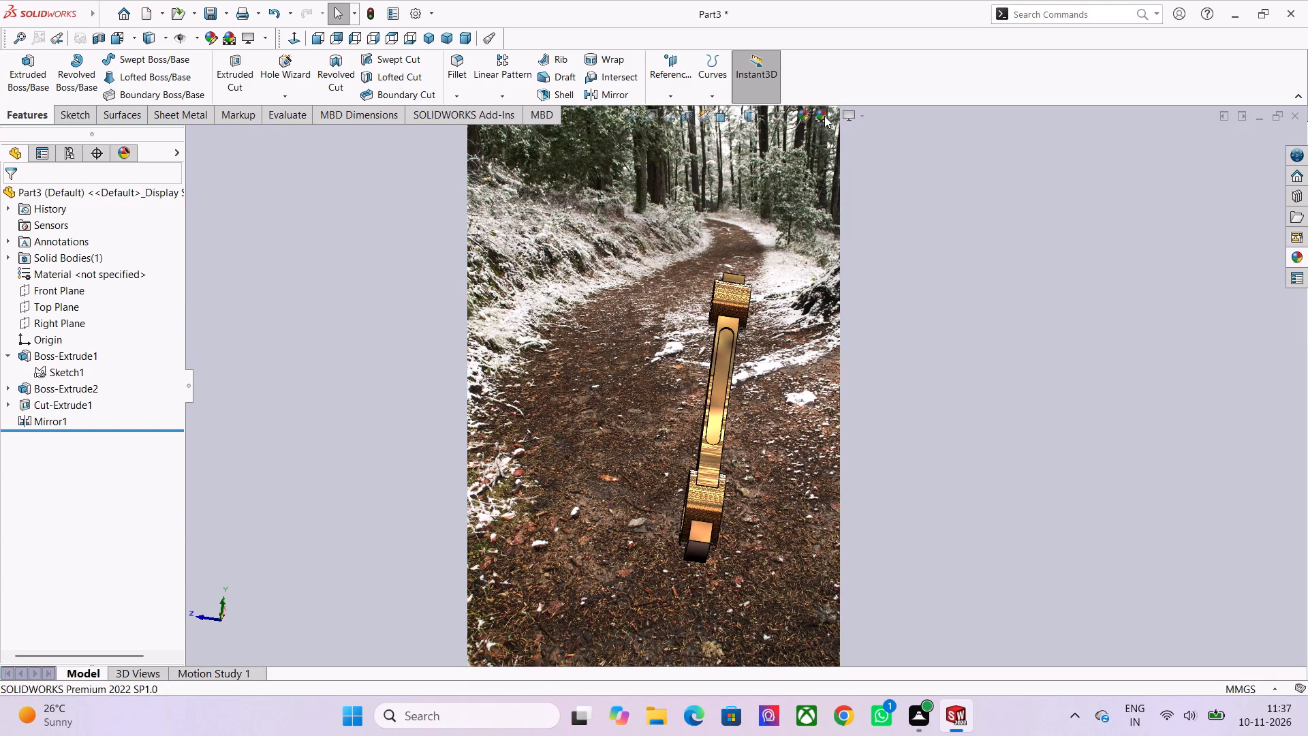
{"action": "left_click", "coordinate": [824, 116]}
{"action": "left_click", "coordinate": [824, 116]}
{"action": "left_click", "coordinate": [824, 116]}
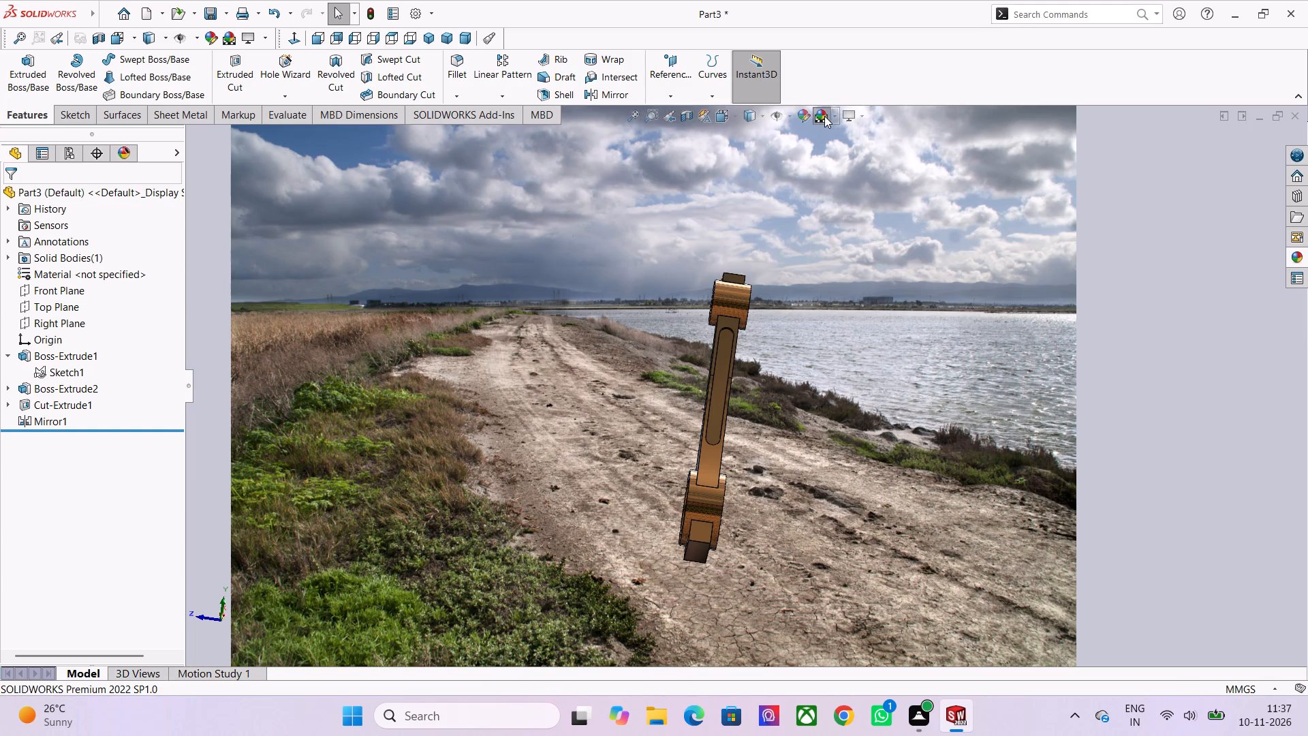
Examine the bronze connecting rod against the landscape backdrop from several angles and distances.
{"action": "scroll", "coordinate": [610, 504], "scroll_direction": "up", "scroll_amount": 4}
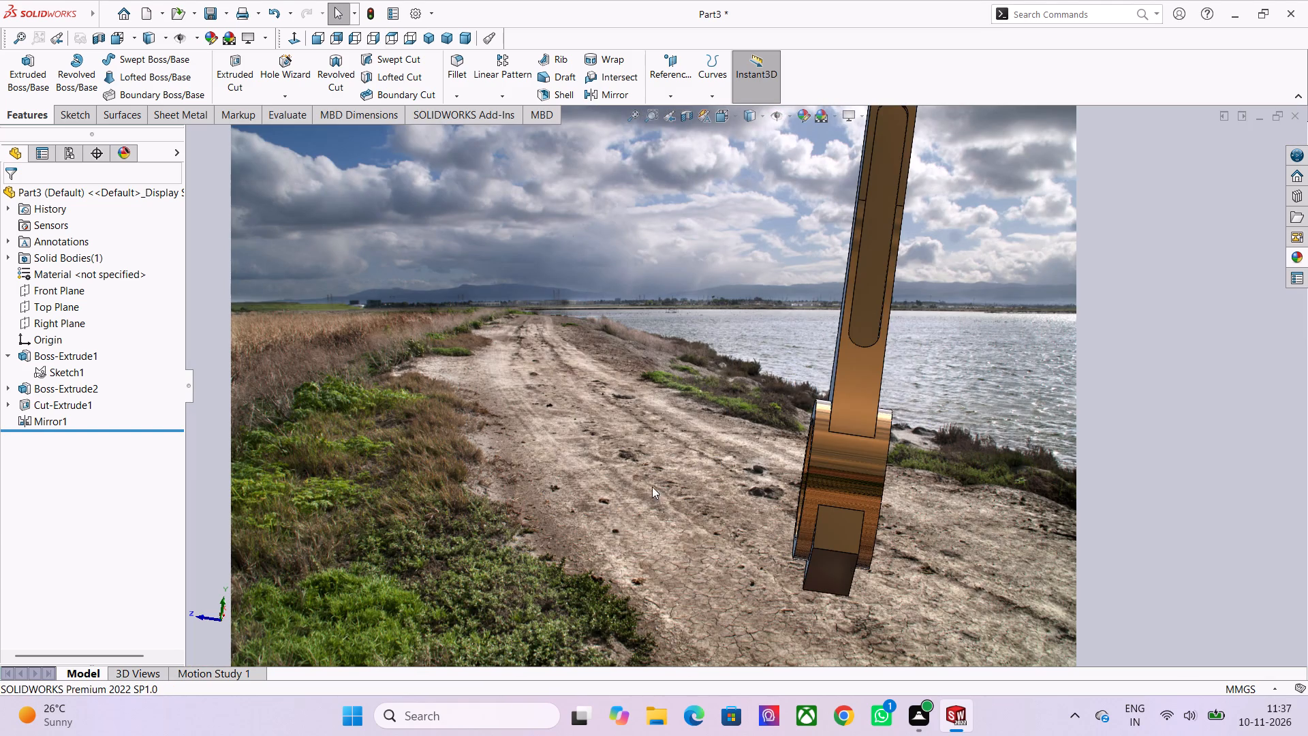
{"action": "scroll", "coordinate": [850, 487], "scroll_direction": "down", "scroll_amount": 3}
{"action": "scroll", "coordinate": [855, 427], "scroll_direction": "down", "scroll_amount": 2}
{"action": "middle_click_drag", "start_coordinate": [811, 384], "coordinate": [816, 384]}
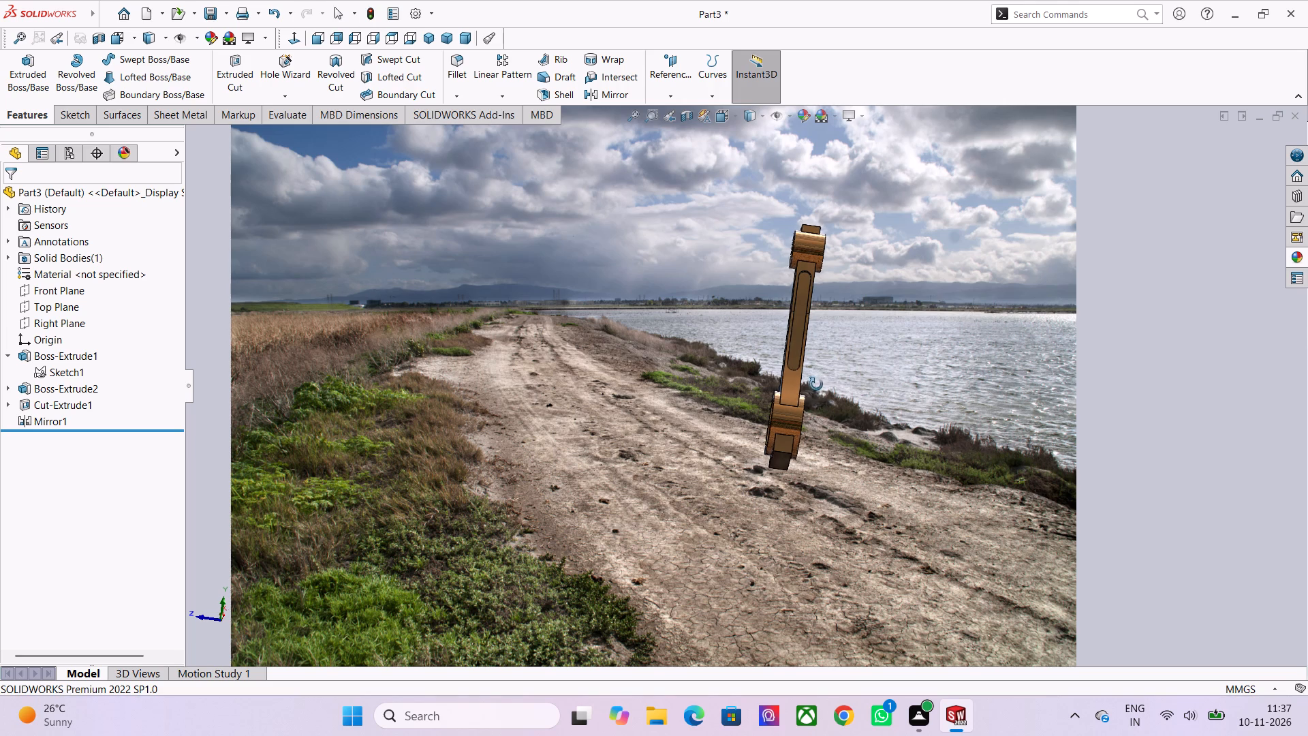
{"action": "middle_click_drag", "start_coordinate": [816, 384], "coordinate": [727, 402]}
{"action": "scroll", "coordinate": [819, 310], "scroll_direction": "up", "scroll_amount": 2}
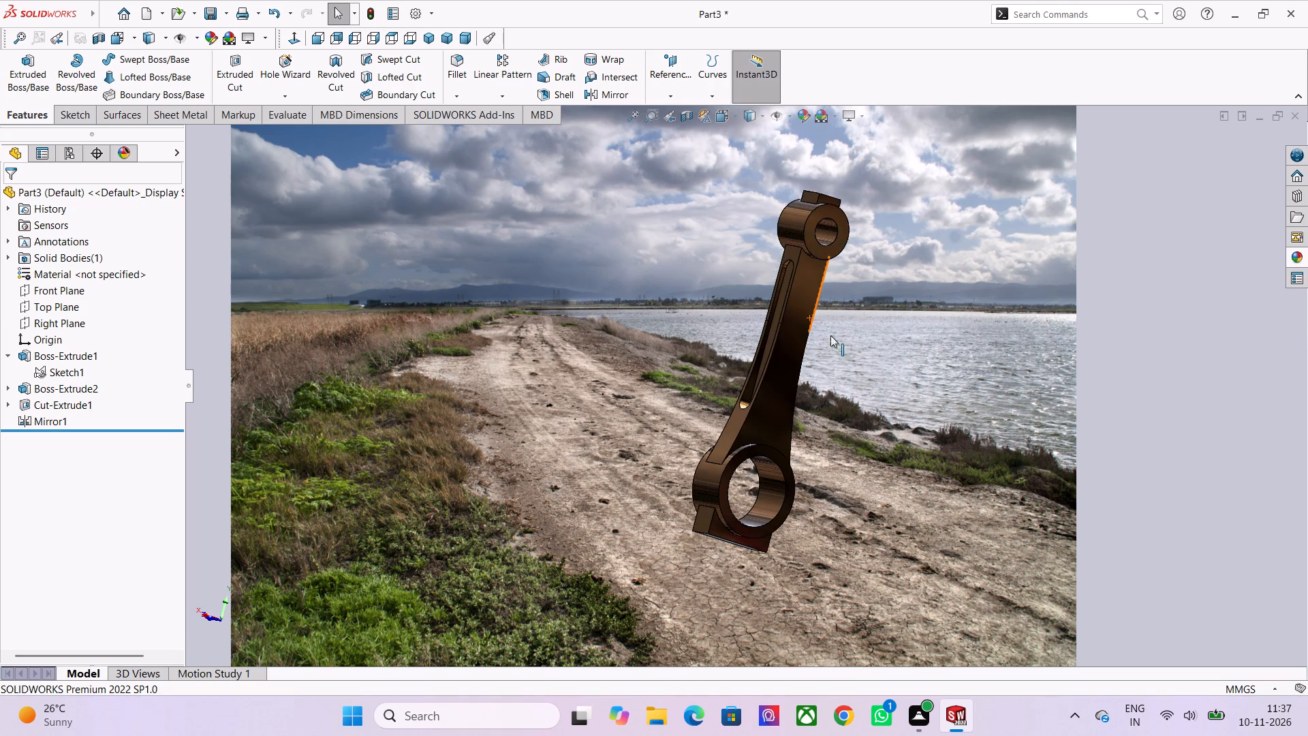
{"action": "scroll", "coordinate": [857, 480], "scroll_direction": "down", "scroll_amount": 4}
{"action": "middle_click_drag", "start_coordinate": [923, 333], "coordinate": [881, 357]}
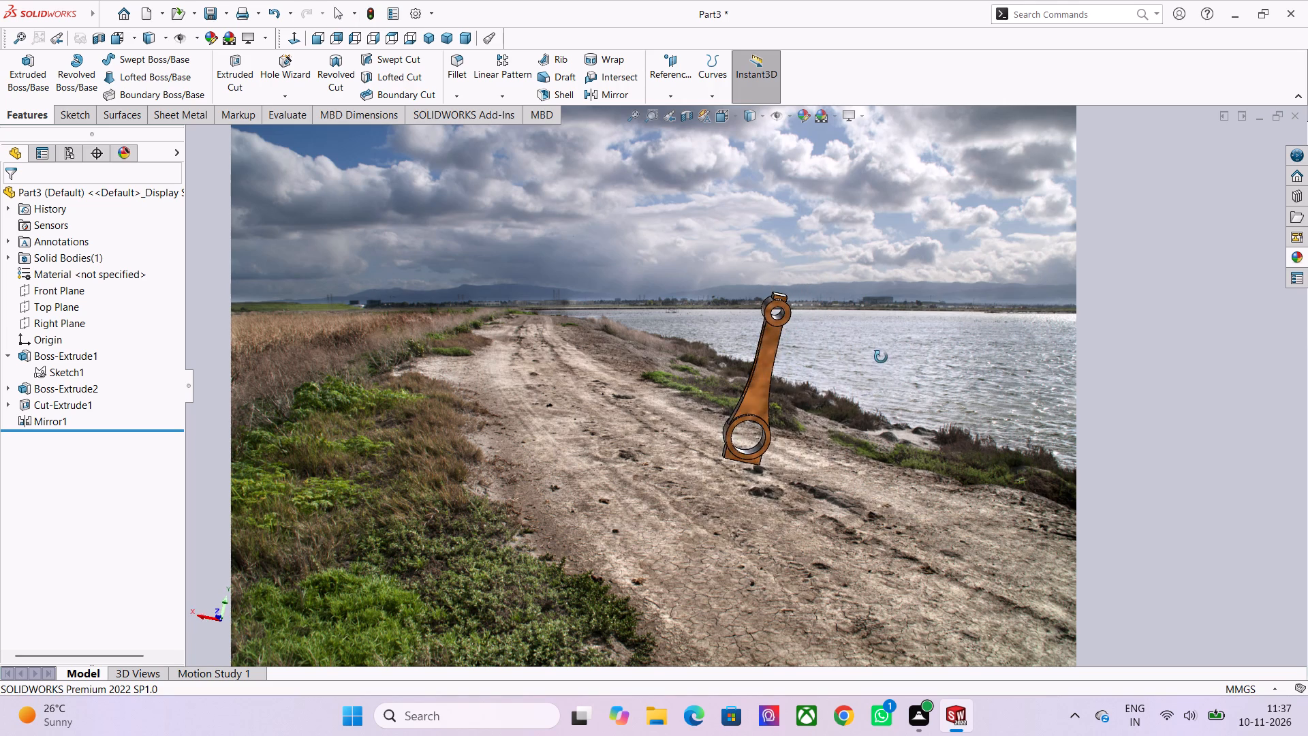
{"action": "middle_click_drag", "start_coordinate": [881, 357], "coordinate": [701, 296]}
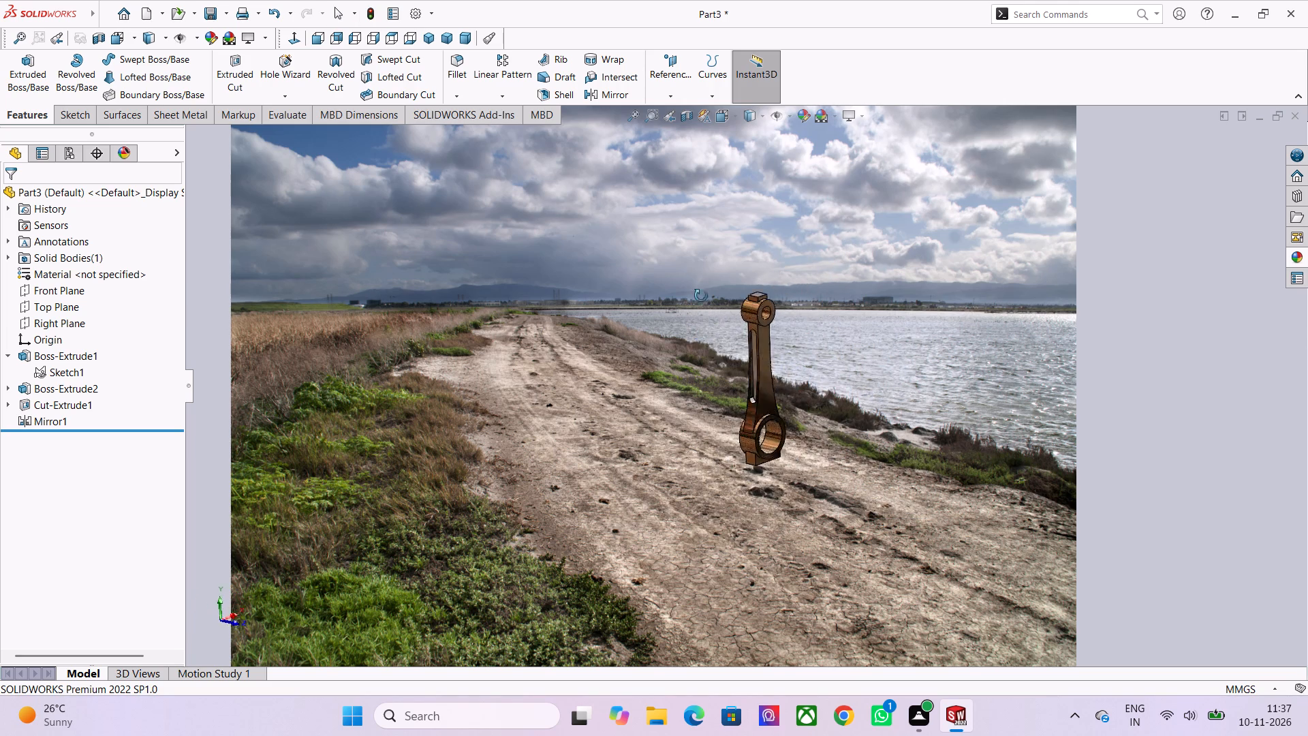
{"action": "middle_click_drag", "start_coordinate": [701, 296], "coordinate": [871, 284]}
{"action": "scroll", "coordinate": [801, 320], "scroll_direction": "up", "scroll_amount": 4}
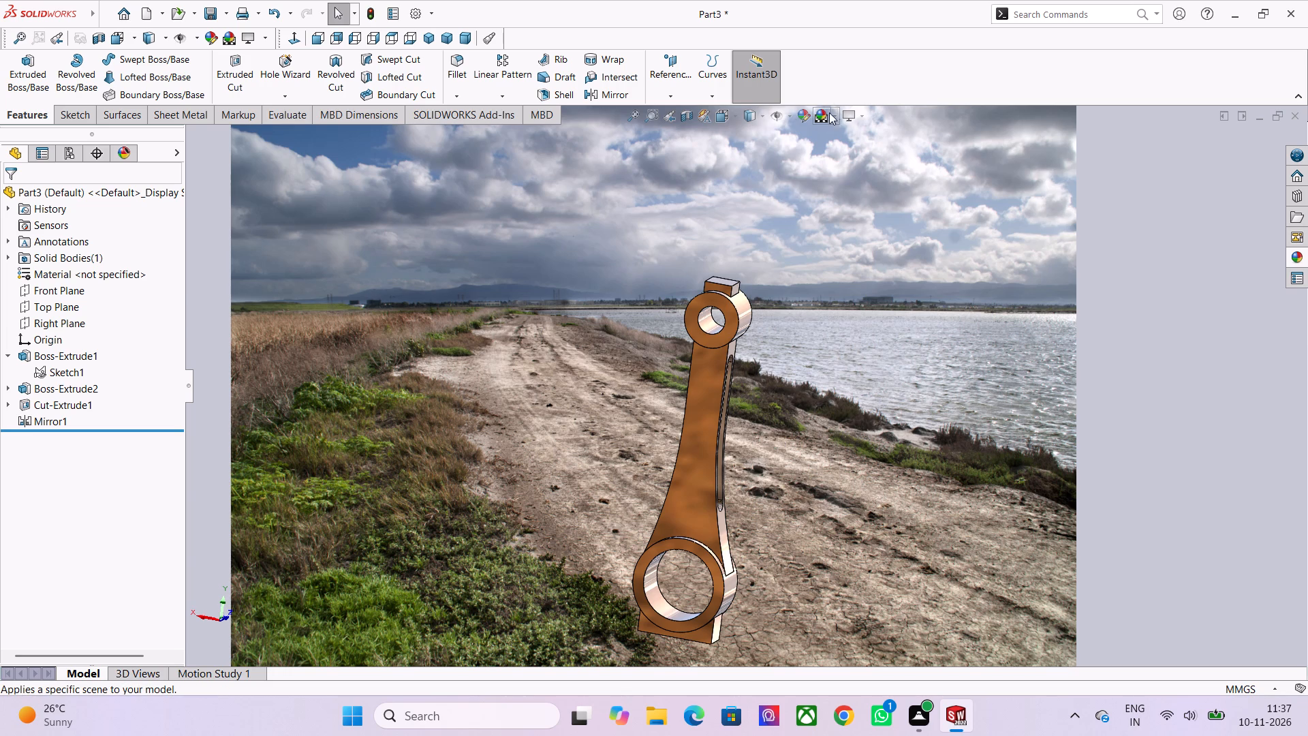
Change the scene to Plain White and view the bronze connecting rod against it.
{"action": "left_click", "coordinate": [836, 115]}
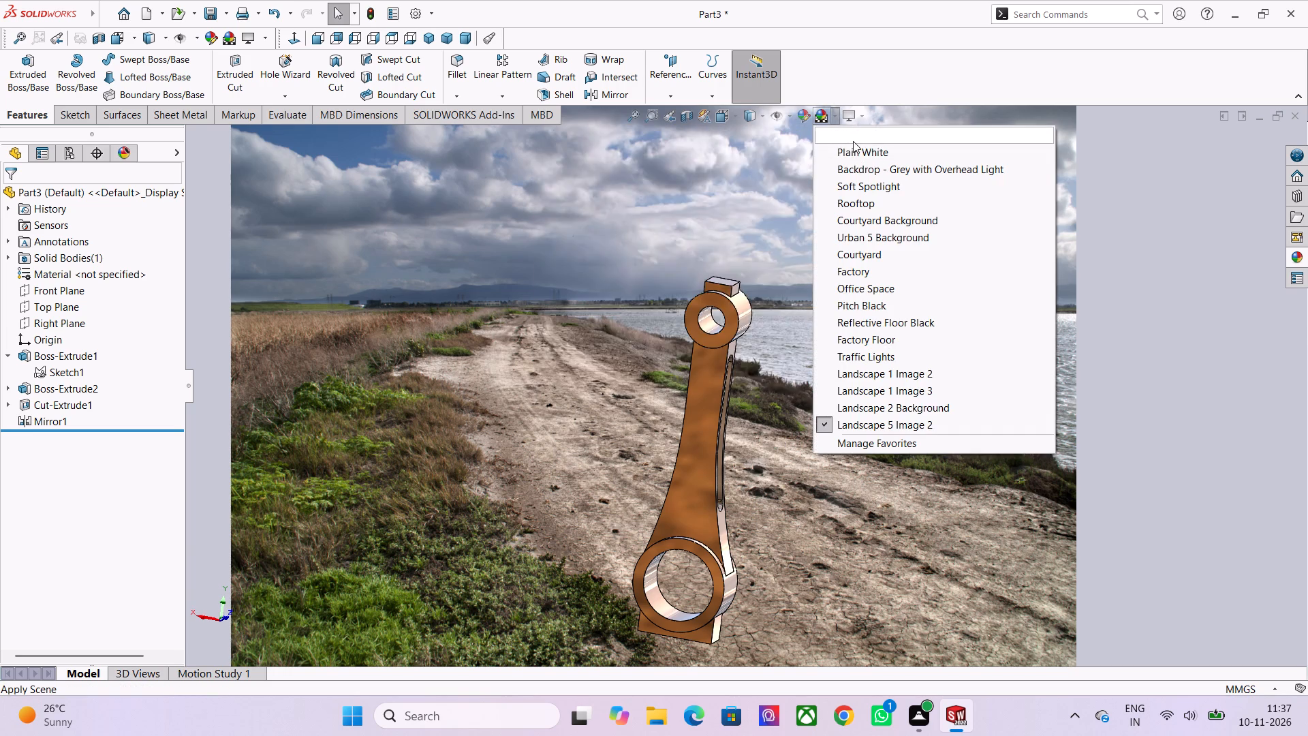
{"action": "left_click", "coordinate": [858, 152]}
{"action": "scroll", "coordinate": [731, 414], "scroll_direction": "down", "scroll_amount": 2}
{"action": "middle_click_drag", "start_coordinate": [759, 419], "coordinate": [709, 366]}
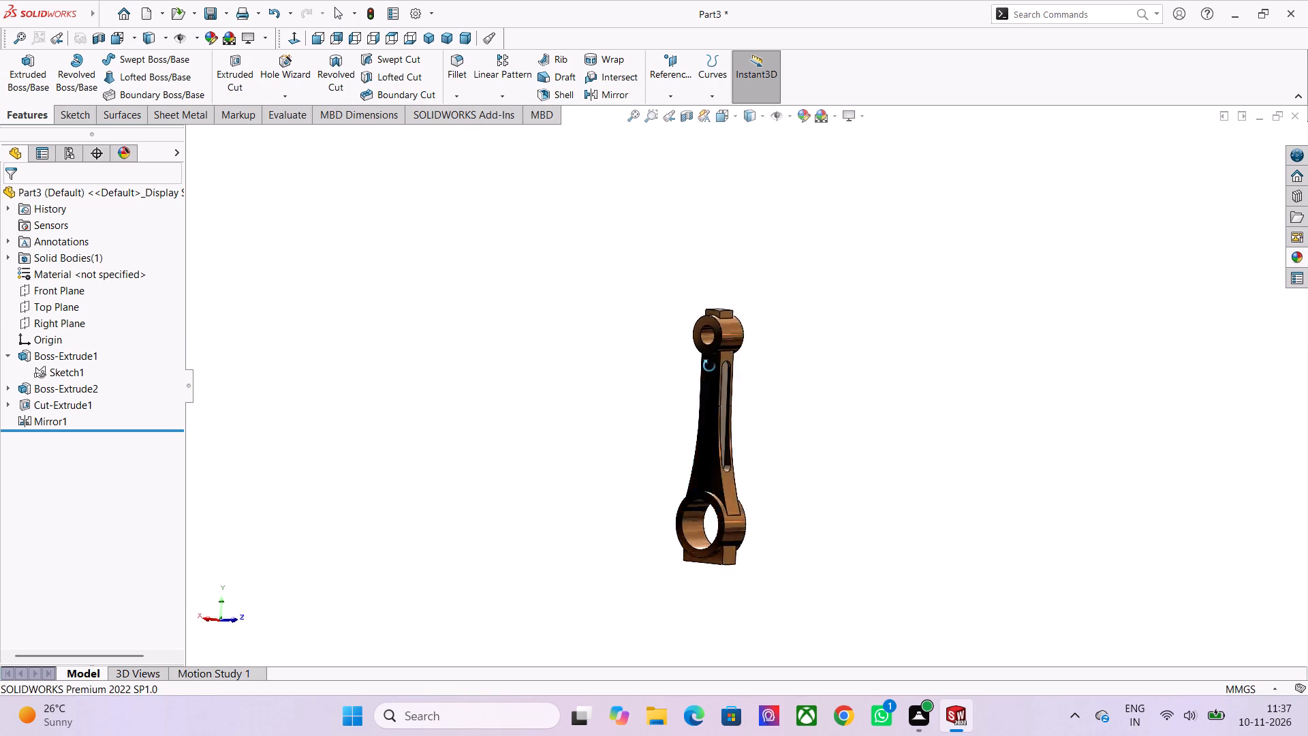
{"action": "middle_click_drag", "start_coordinate": [709, 366], "coordinate": [578, 352]}
{"action": "scroll", "coordinate": [766, 427], "scroll_direction": "up", "scroll_amount": 2}
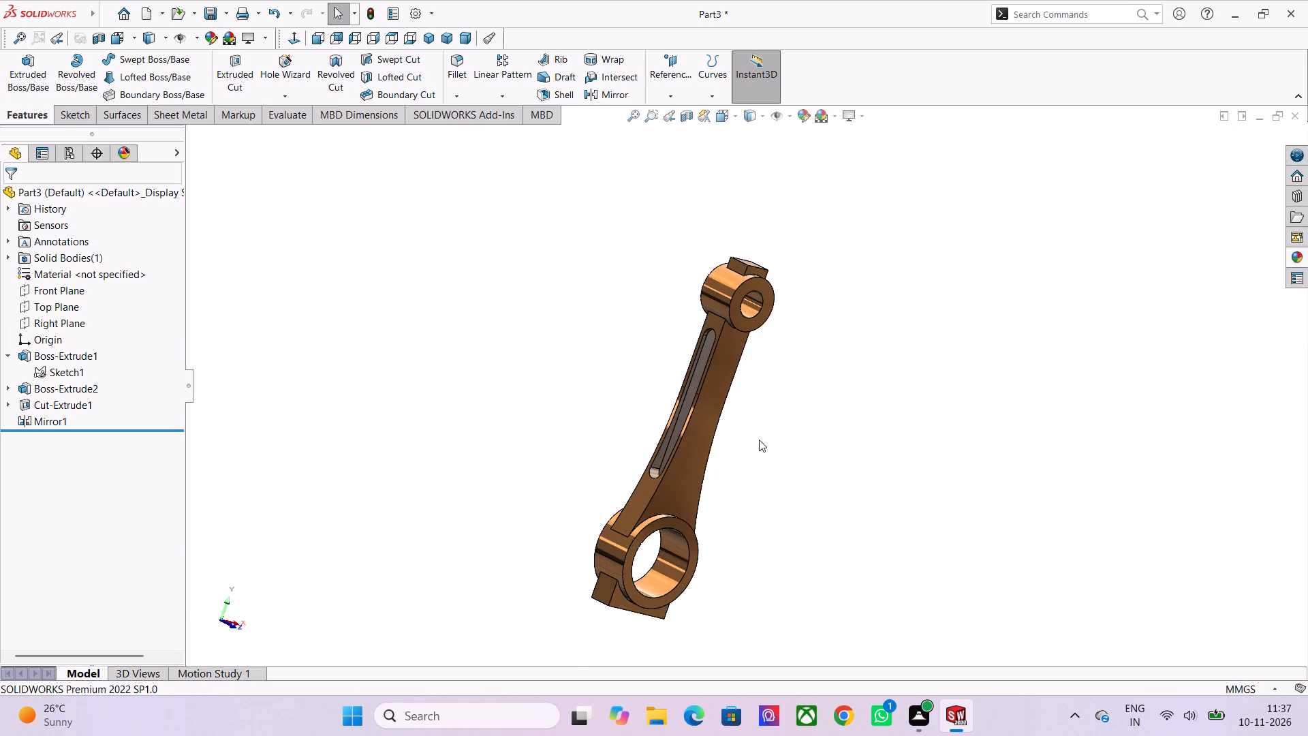
{"action": "scroll", "coordinate": [753, 472], "scroll_direction": "up", "scroll_amount": 2}
{"action": "scroll", "coordinate": [753, 474], "scroll_direction": "down", "scroll_amount": 1}
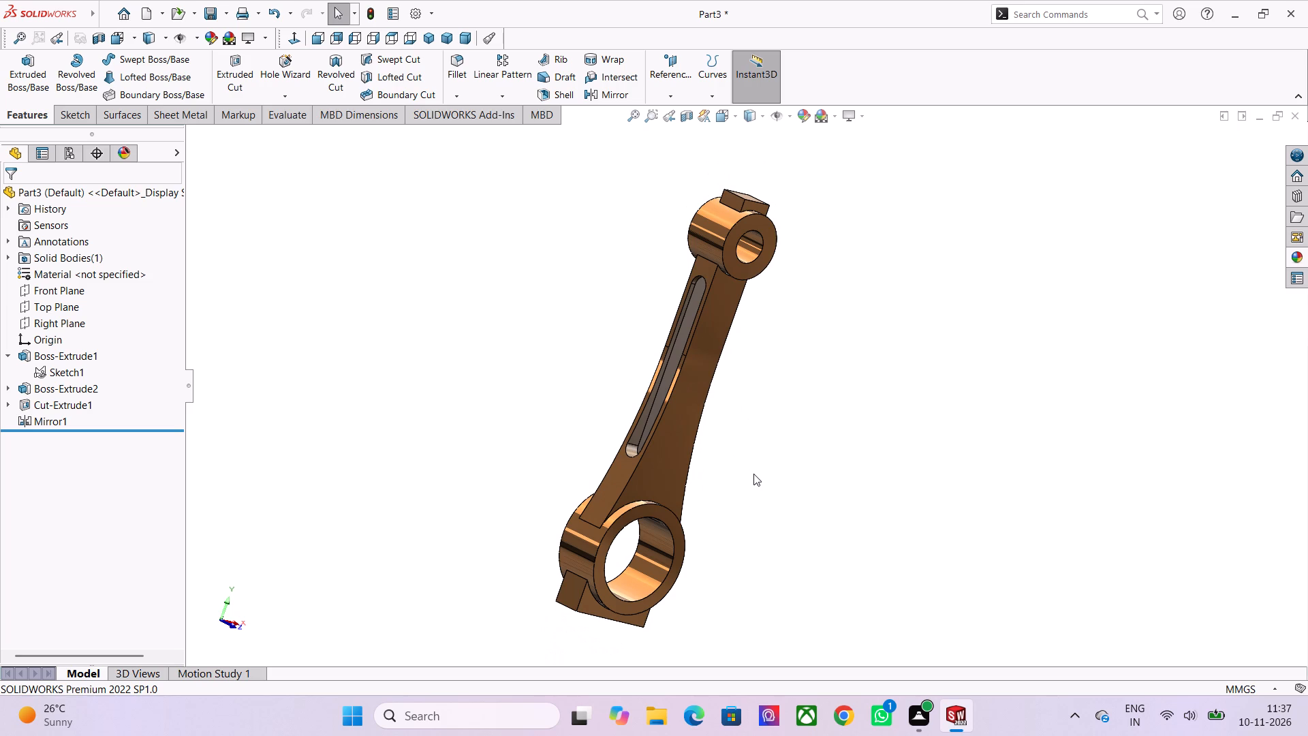
Save the connecting rod part in the ENGINE folder under the name 3.CONNECTING ROD.
{"action": "key", "text": "ctrl+s"}
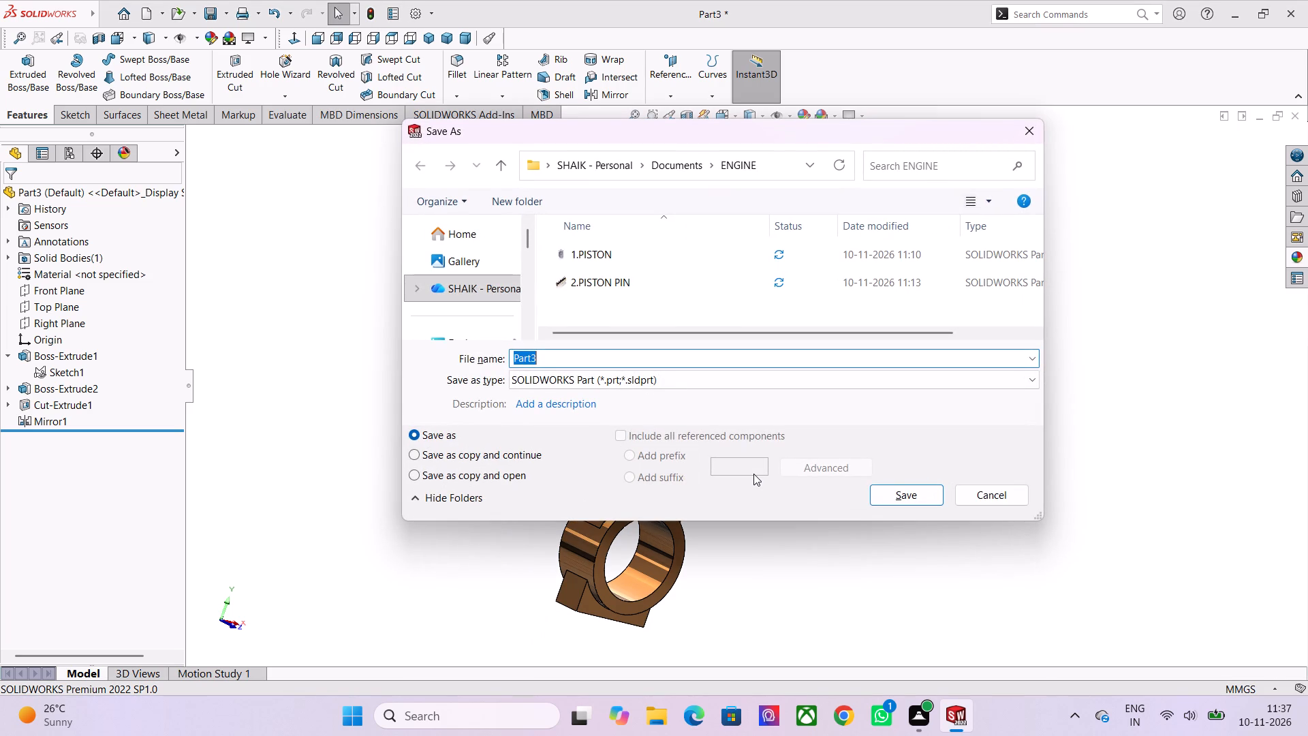
{"action": "key", "text": "3"}
{"action": "type", "text": ".CONNECTING ROD"}
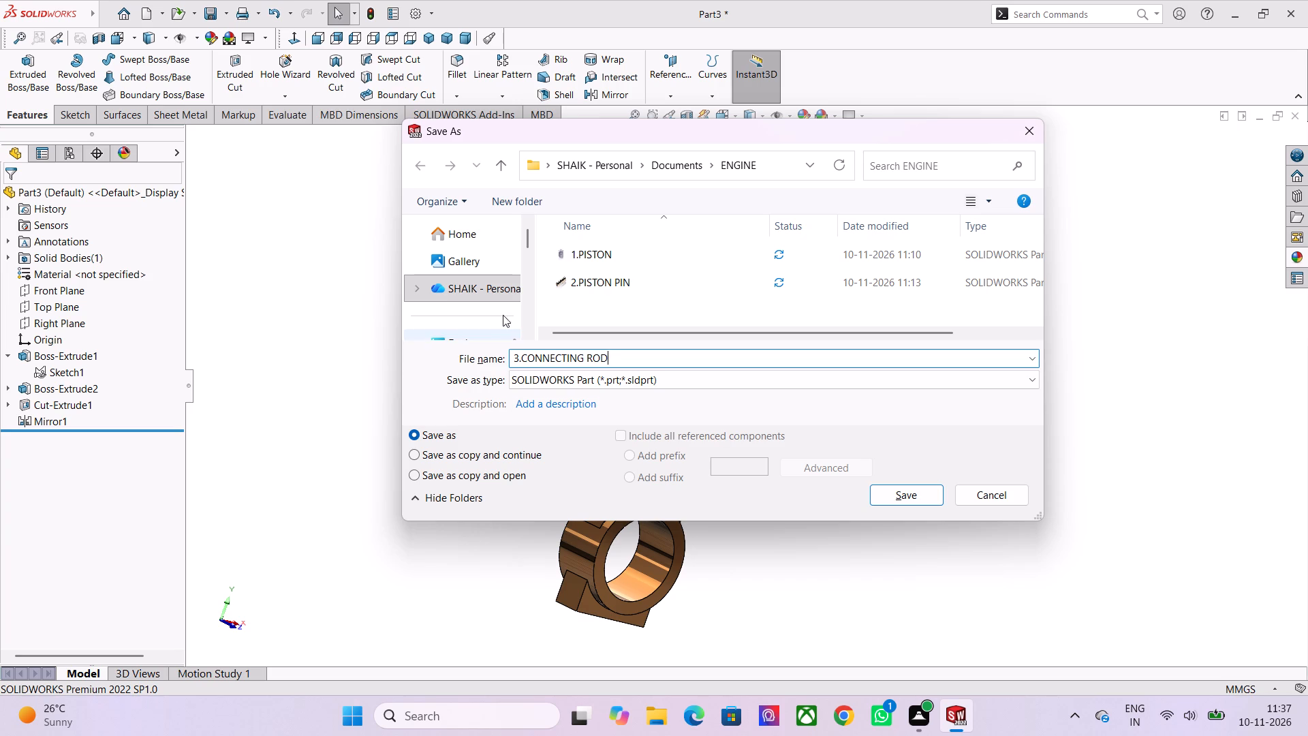
{"action": "left_click", "coordinate": [892, 499]}
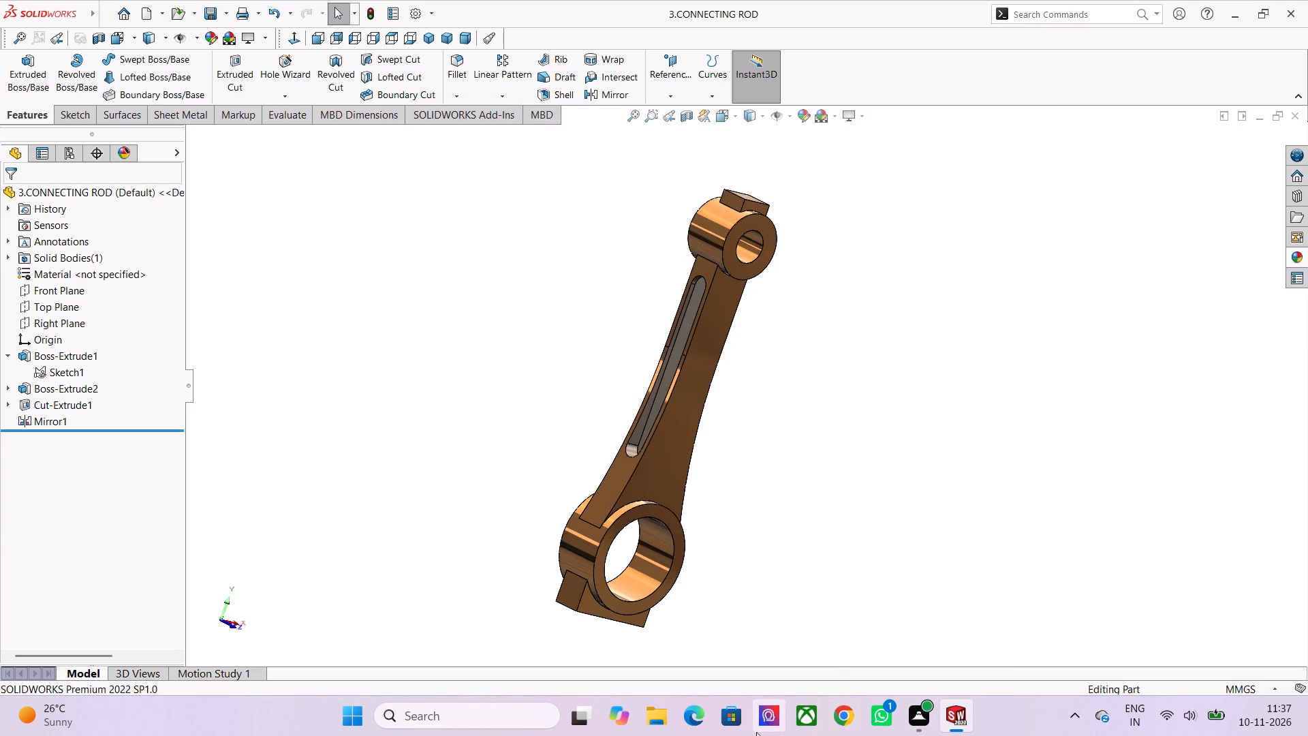
Switch to File Explorer and look through the ENGINE, BALL BEARING and pinned personal documents folders.
{"action": "left_click", "coordinate": [659, 723]}
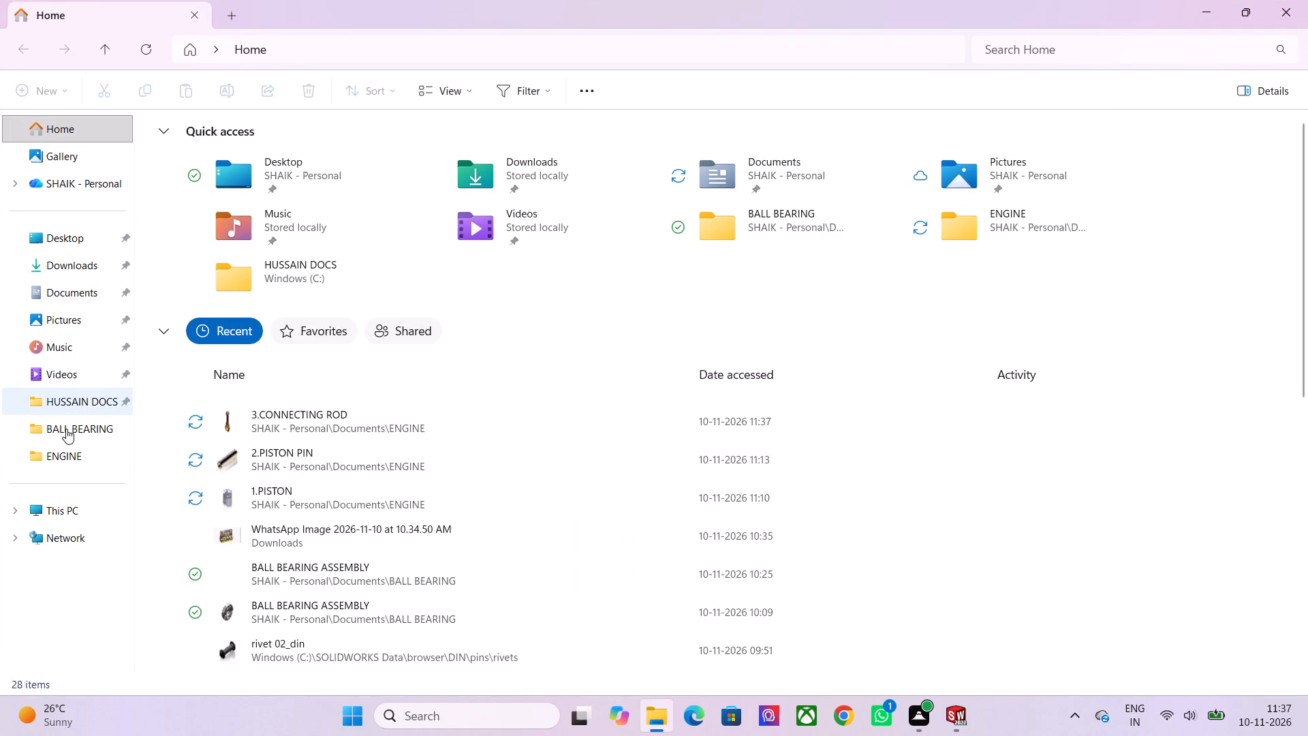
{"action": "left_click", "coordinate": [71, 454]}
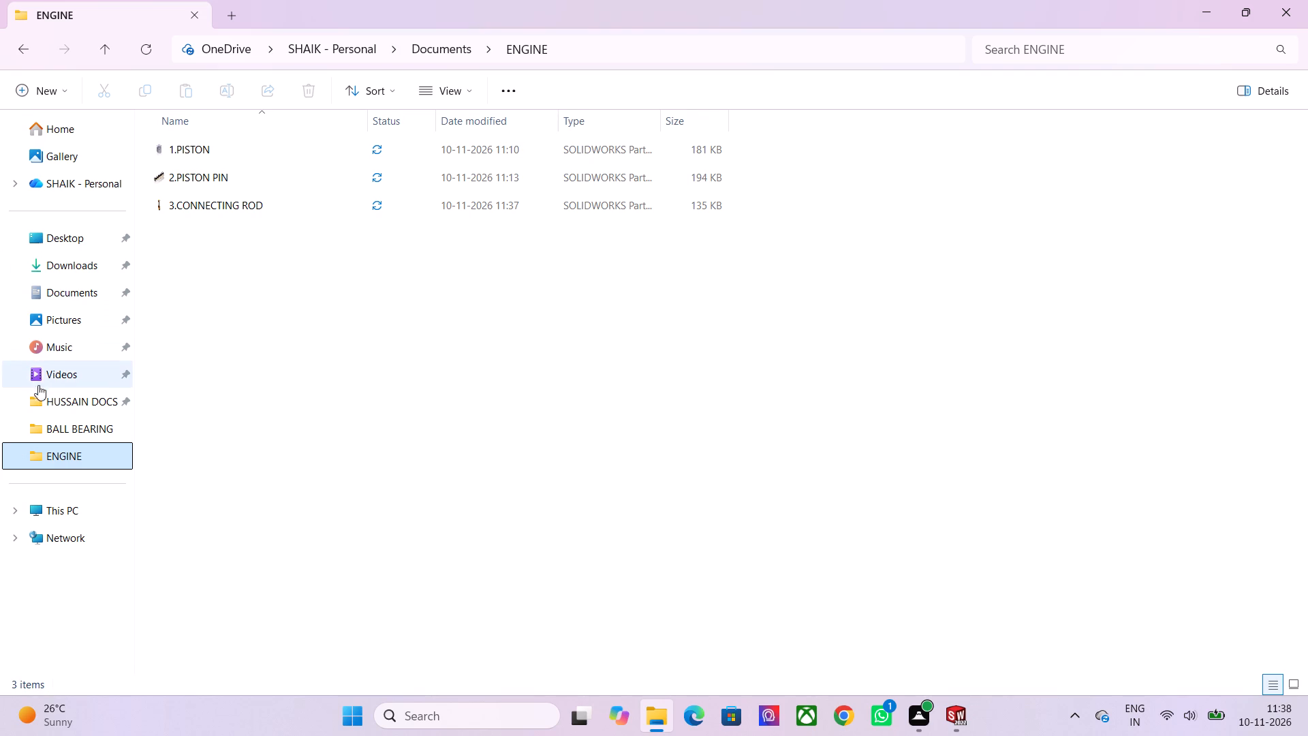
{"action": "left_click", "coordinate": [102, 394], "text": "ctrl"}
{"action": "left_click", "coordinate": [100, 425], "text": "ctrl"}
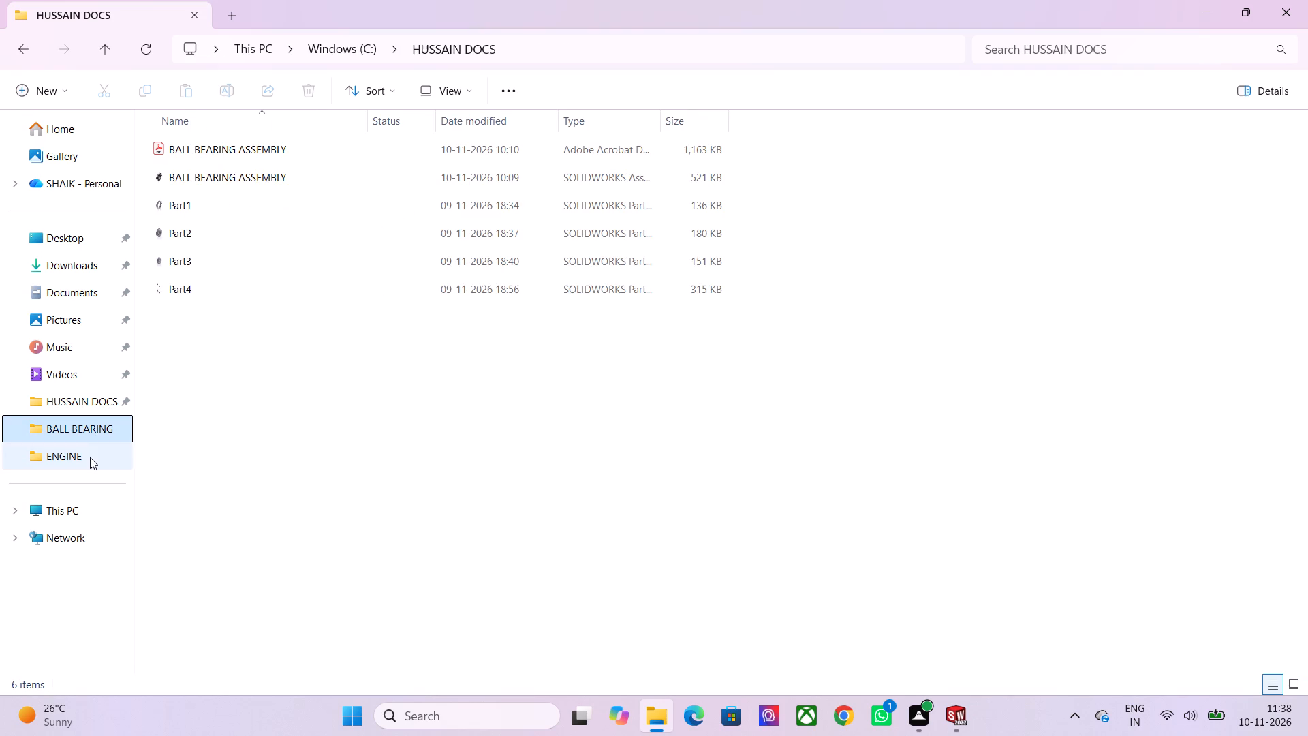
{"action": "left_click", "coordinate": [90, 457], "text": "ctrl"}
{"action": "left_click", "coordinate": [89, 397], "text": "ctrl"}
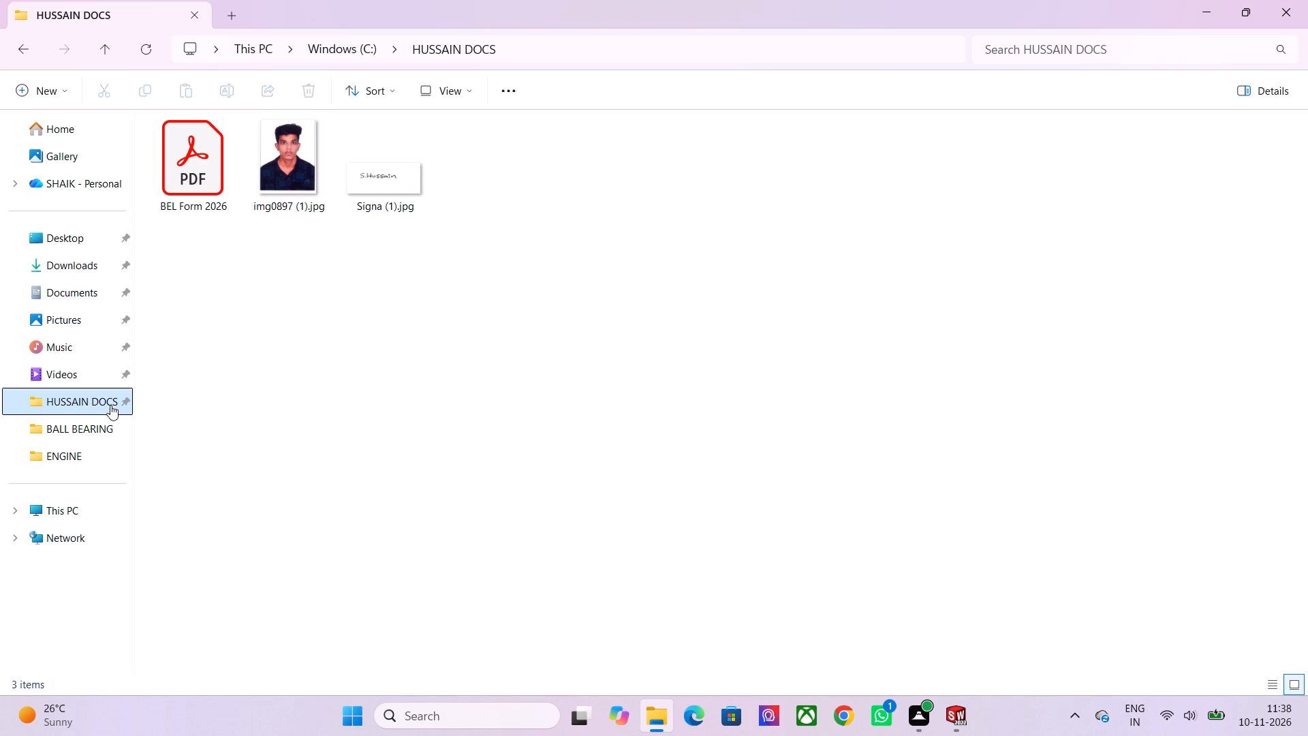
Remove the pinned personal documents folder from Quick access.
{"action": "left_click", "coordinate": [127, 404]}
{"action": "right_click", "coordinate": [127, 404]}
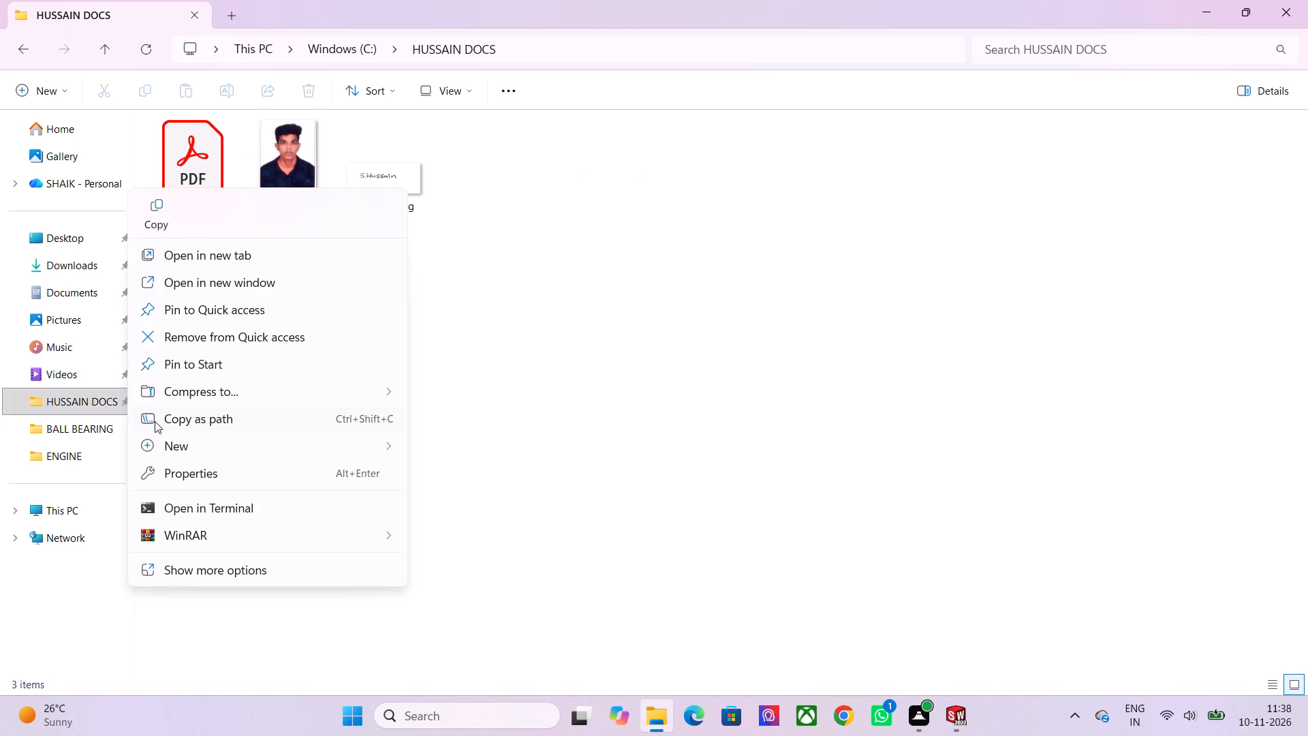
{"action": "left_click", "coordinate": [206, 343]}
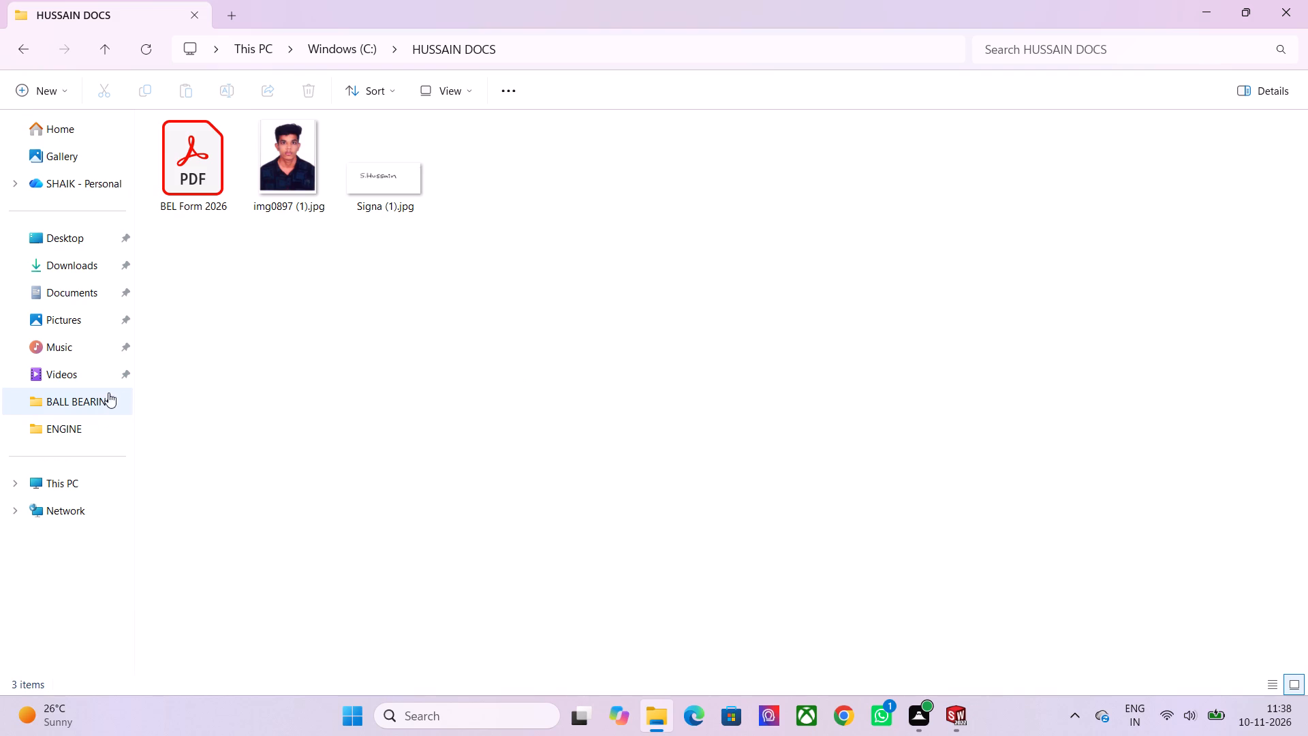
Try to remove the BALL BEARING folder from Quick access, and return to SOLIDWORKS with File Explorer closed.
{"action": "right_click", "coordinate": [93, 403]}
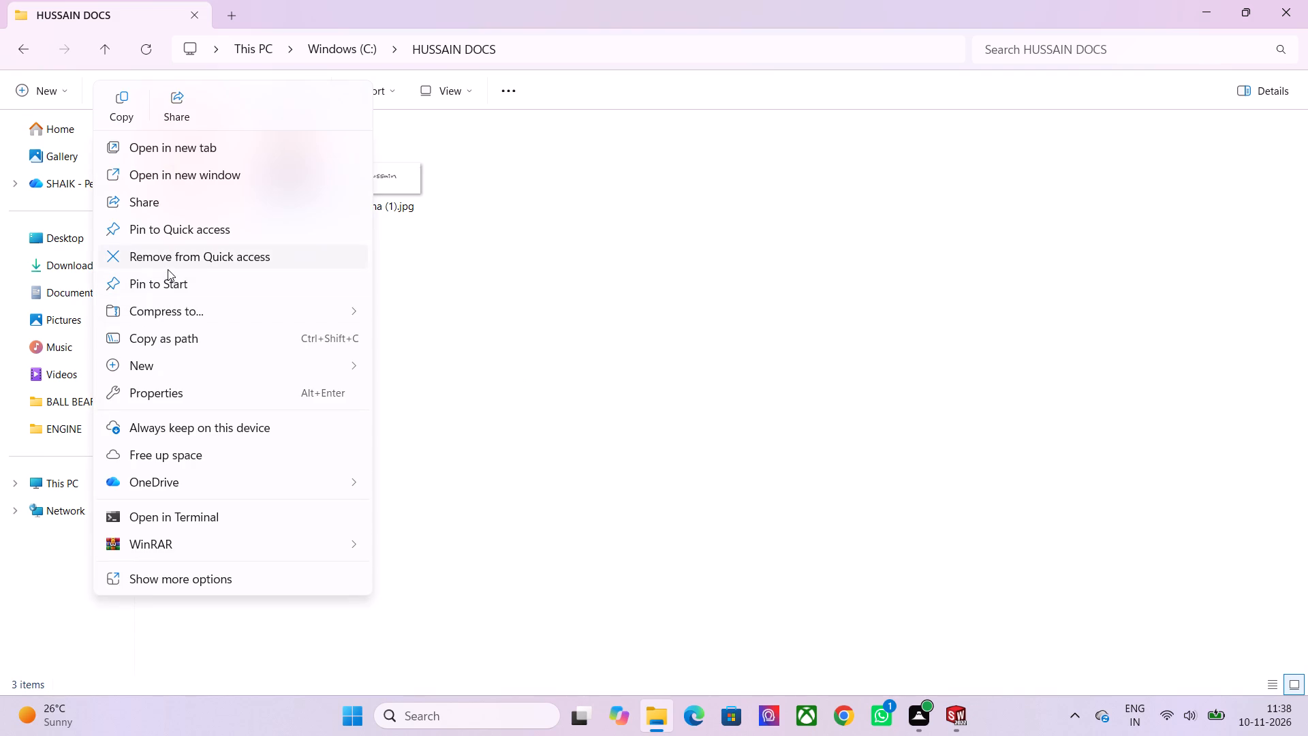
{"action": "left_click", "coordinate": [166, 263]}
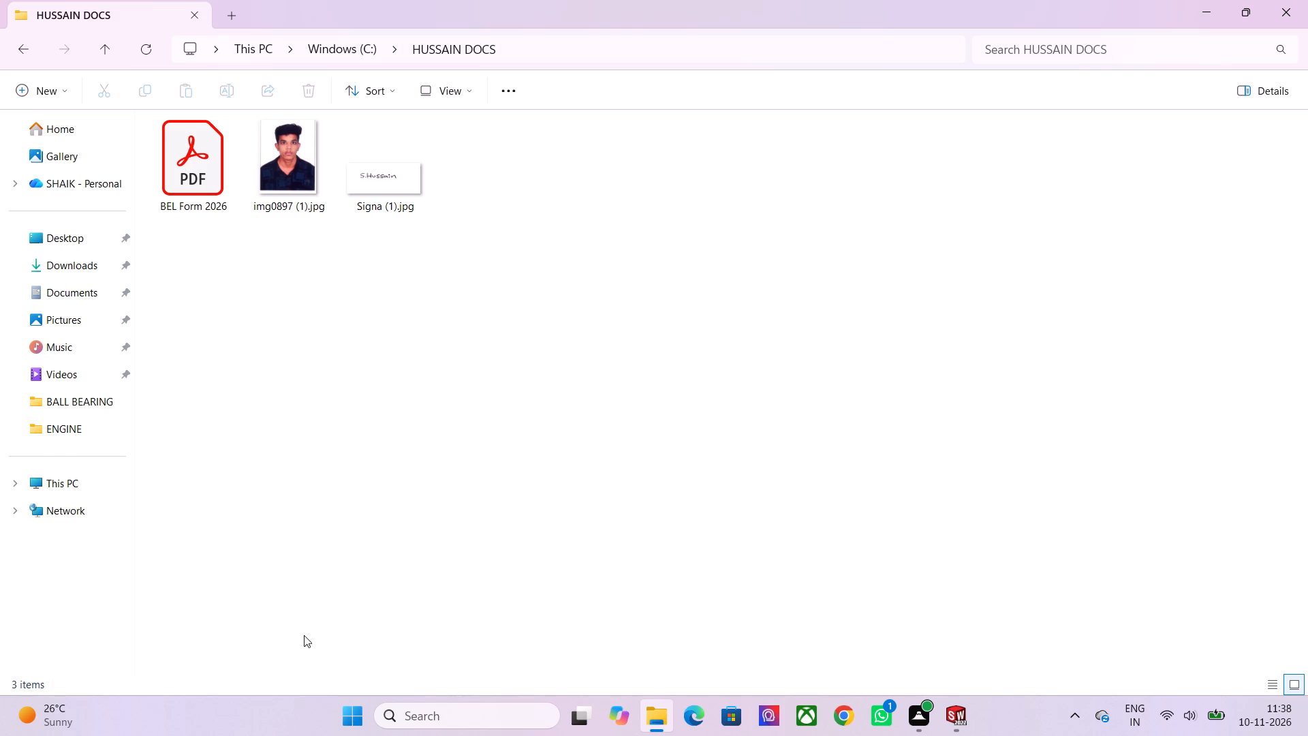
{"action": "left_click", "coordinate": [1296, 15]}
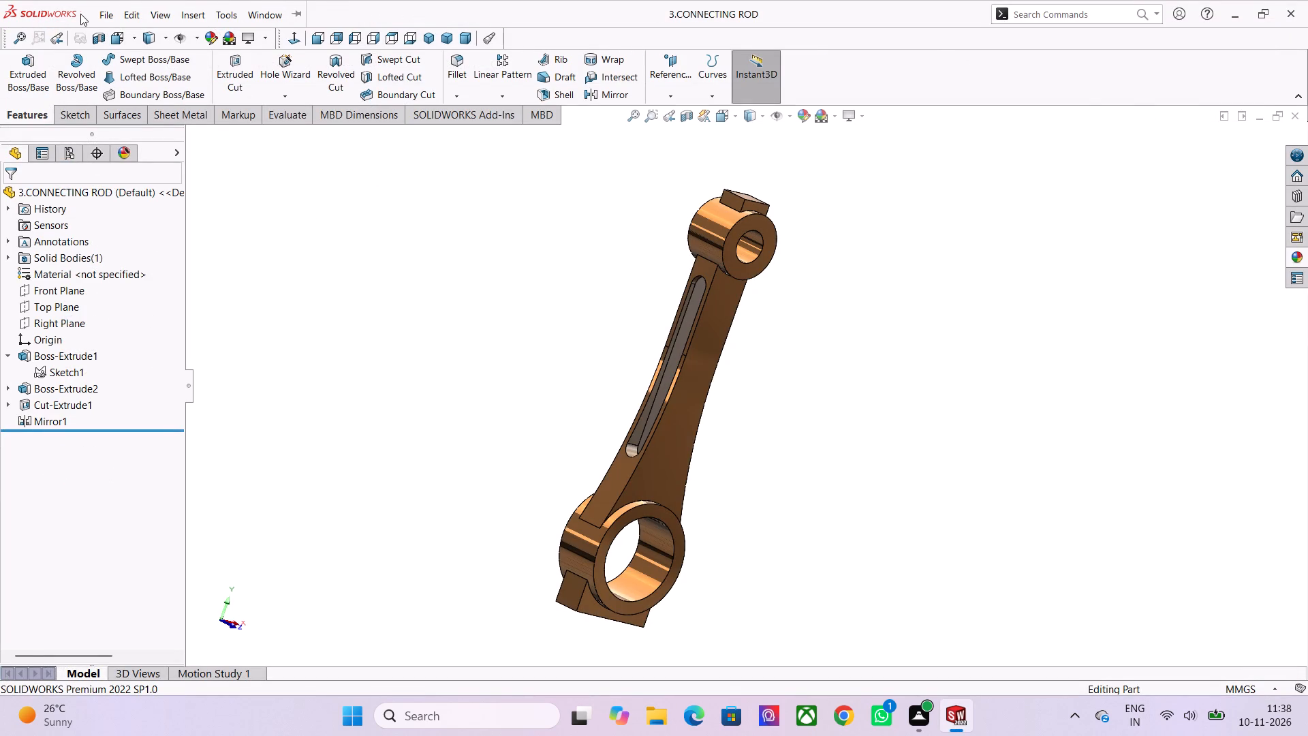
Create a new part document for the fourth engine component.
{"action": "left_click", "coordinate": [112, 35]}
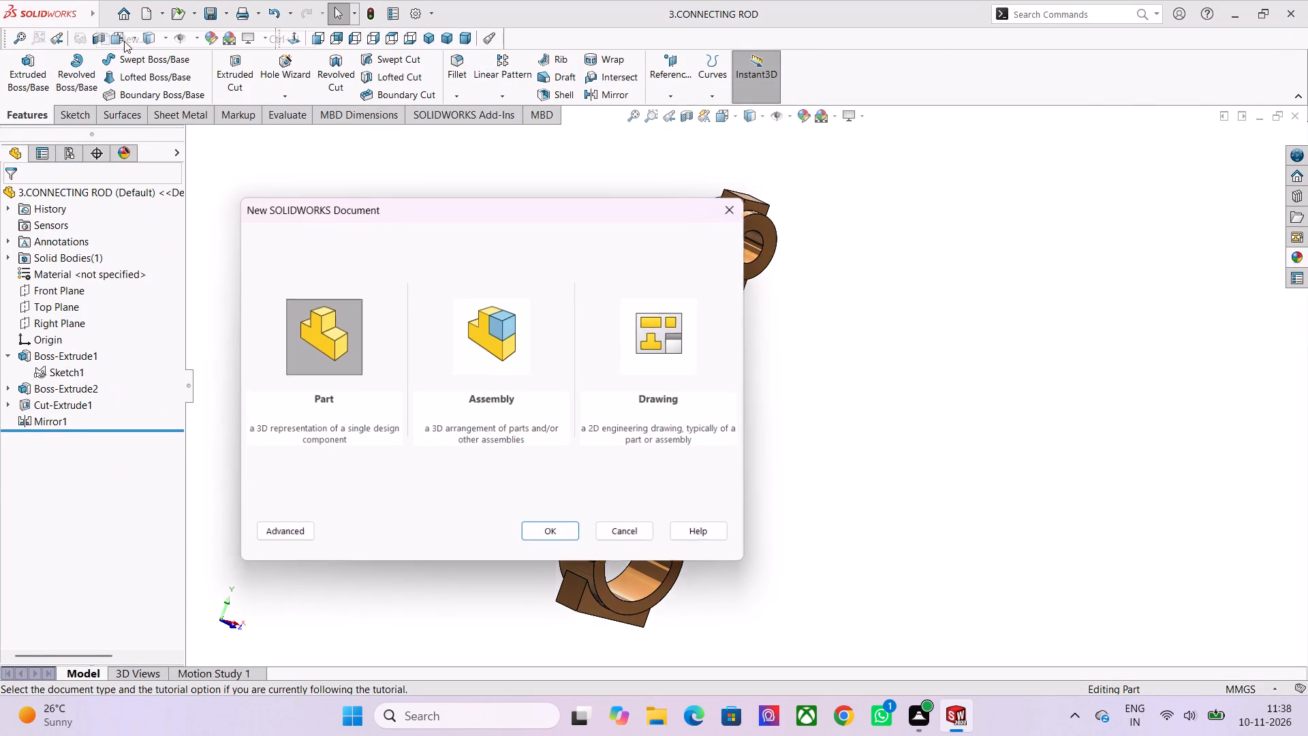
{"action": "double_click", "coordinate": [324, 355]}
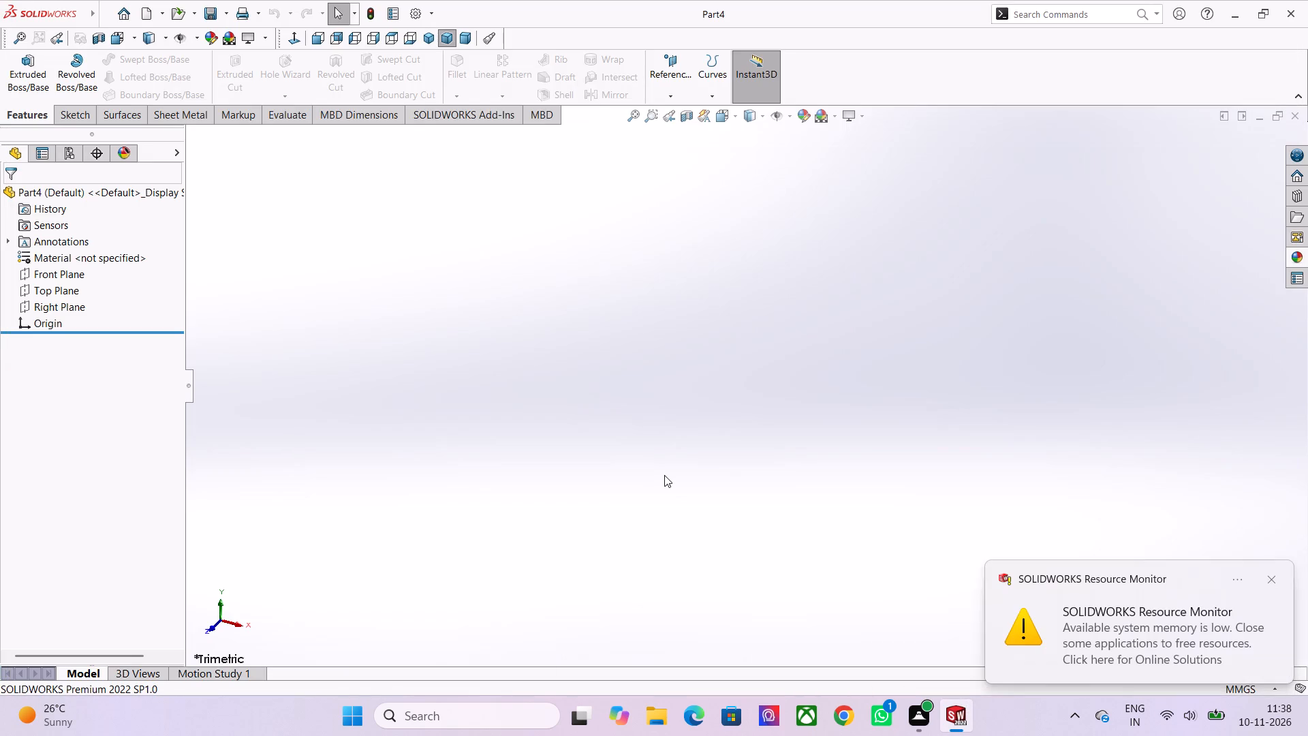
{"action": "left_click", "coordinate": [664, 475]}
Sketch two concentric circles centred on the origin on the Right Plane, with radii of about 74 mm and 38 mm.
{"action": "left_click", "coordinate": [60, 305]}
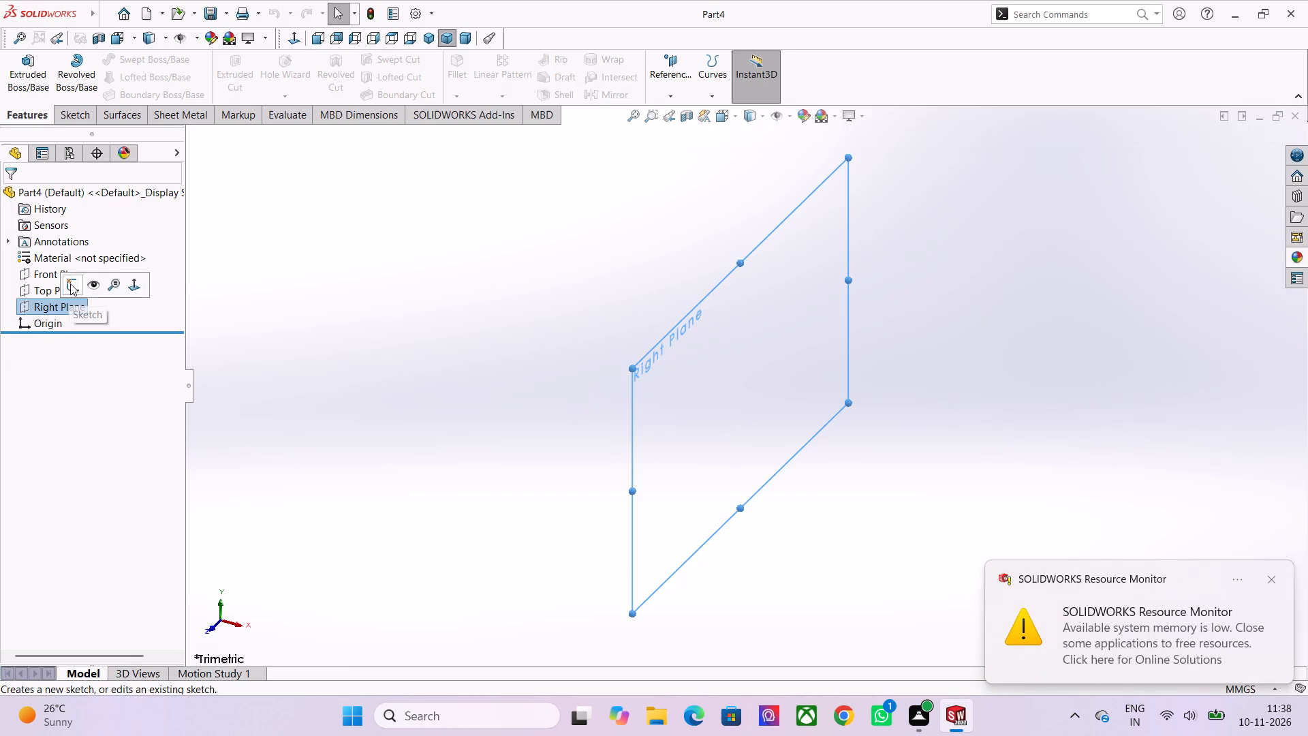
{"action": "left_click", "coordinate": [70, 283]}
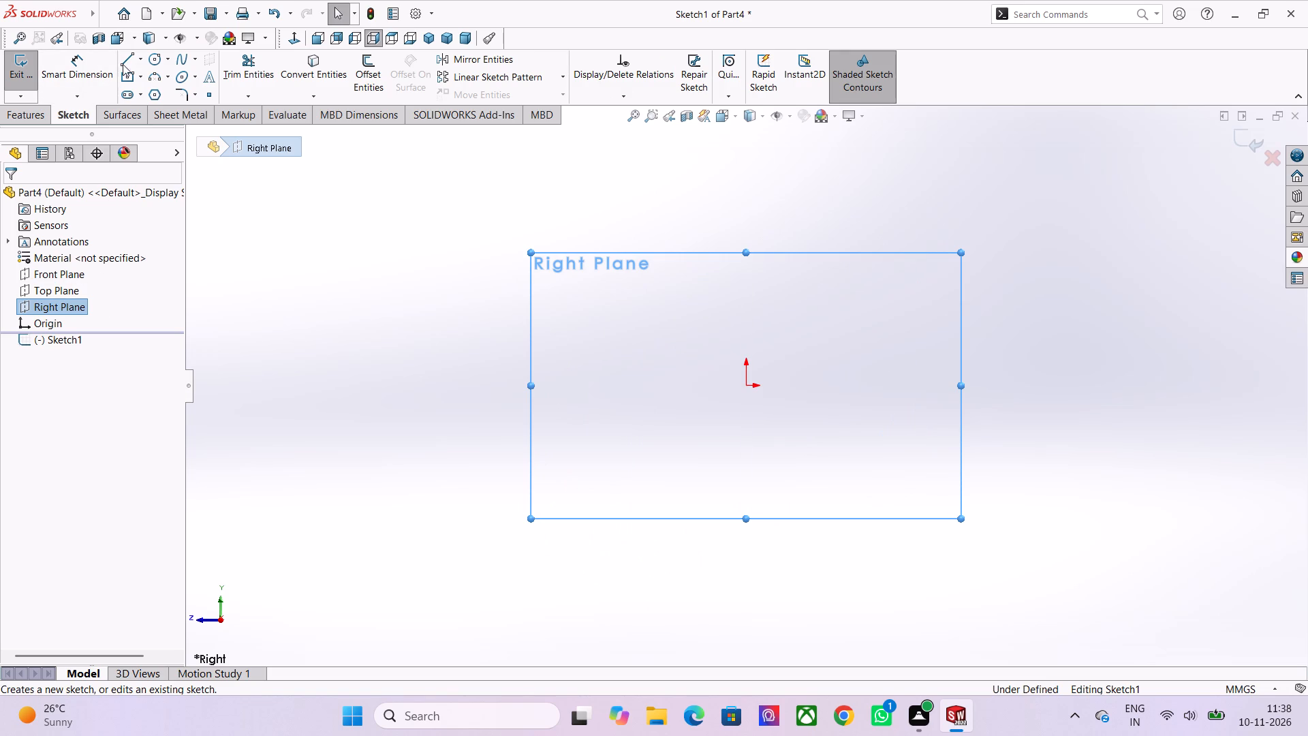
{"action": "left_click", "coordinate": [149, 55]}
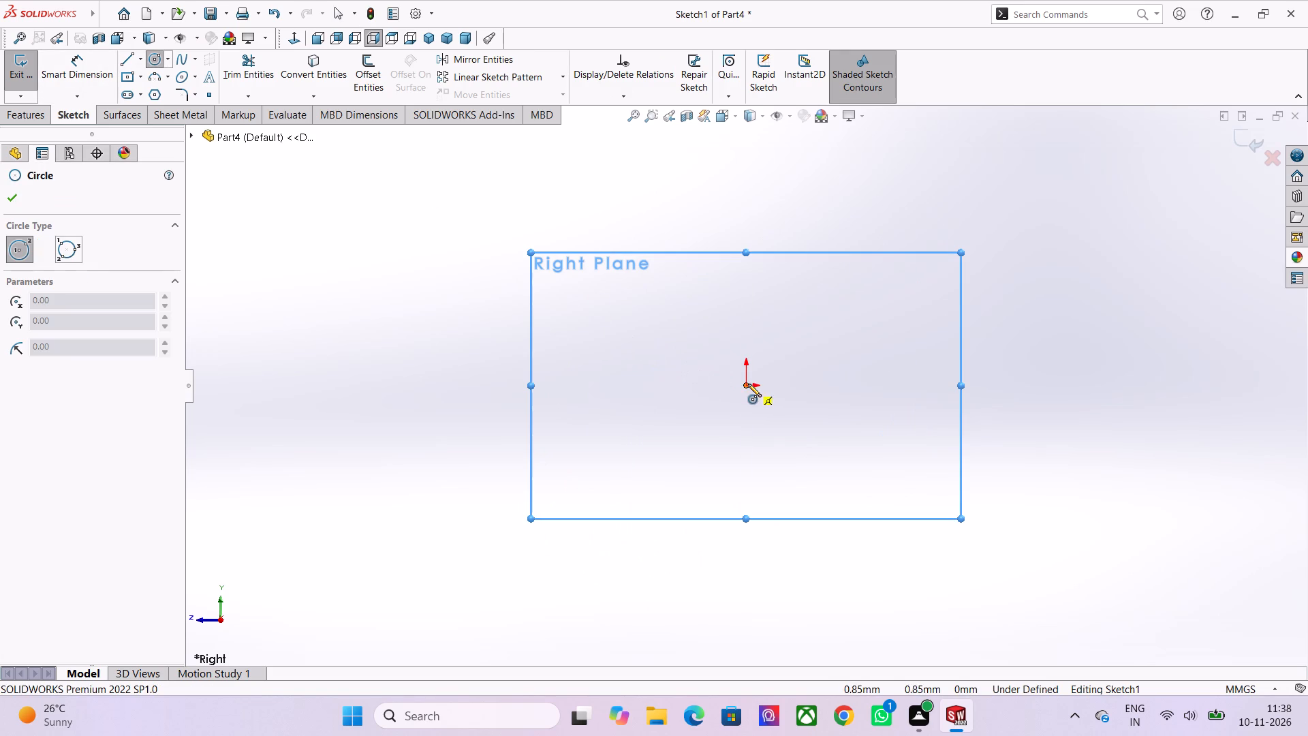
{"action": "left_click", "coordinate": [748, 384]}
{"action": "left_click", "coordinate": [748, 207]}
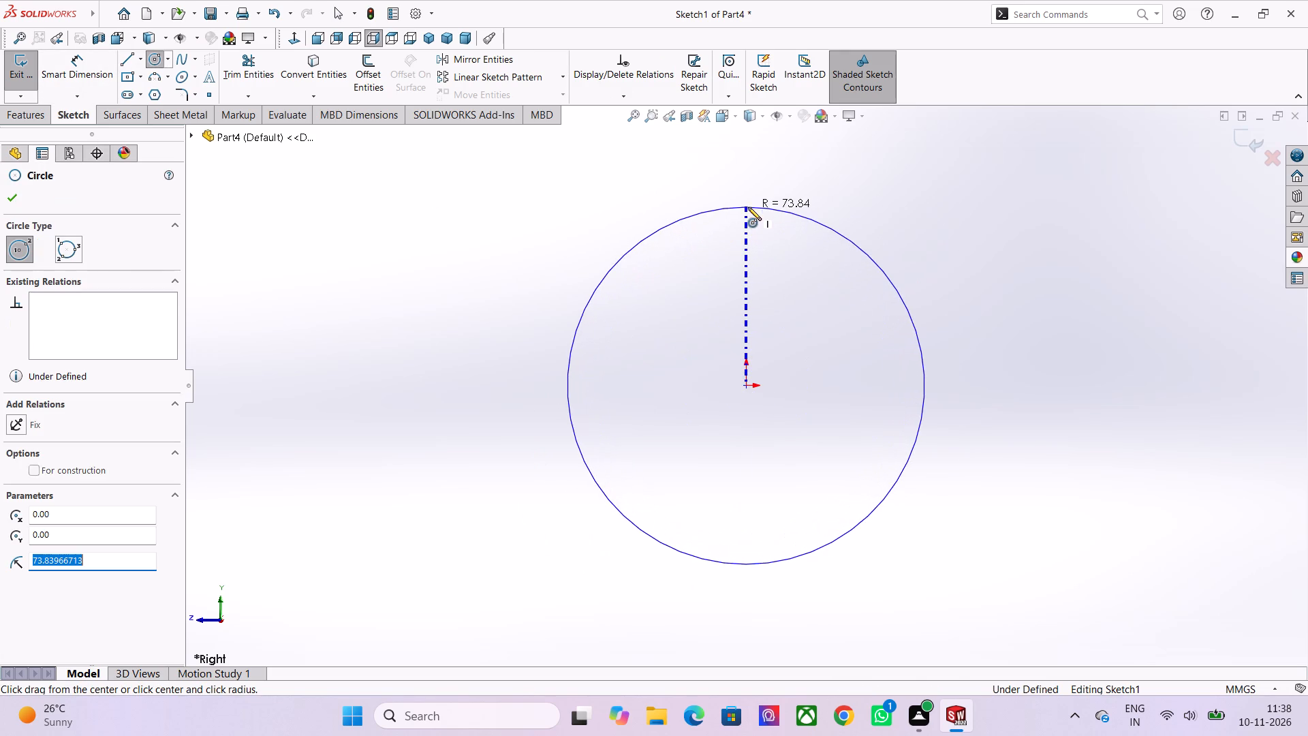
{"action": "left_click", "coordinate": [747, 384]}
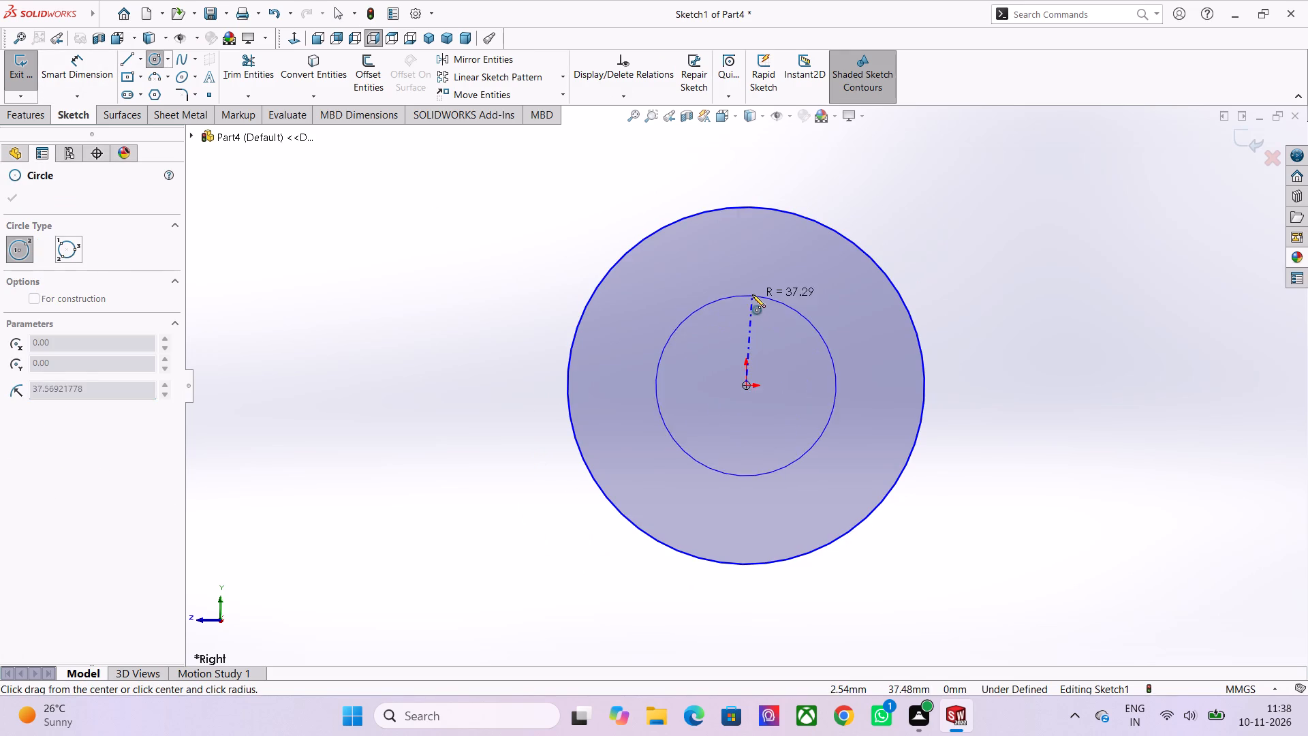
{"action": "left_click", "coordinate": [752, 294]}
Dimension the outer circle's diameter at 38 mm and the inner circle's diameter at 34 mm.
{"action": "left_click", "coordinate": [90, 71]}
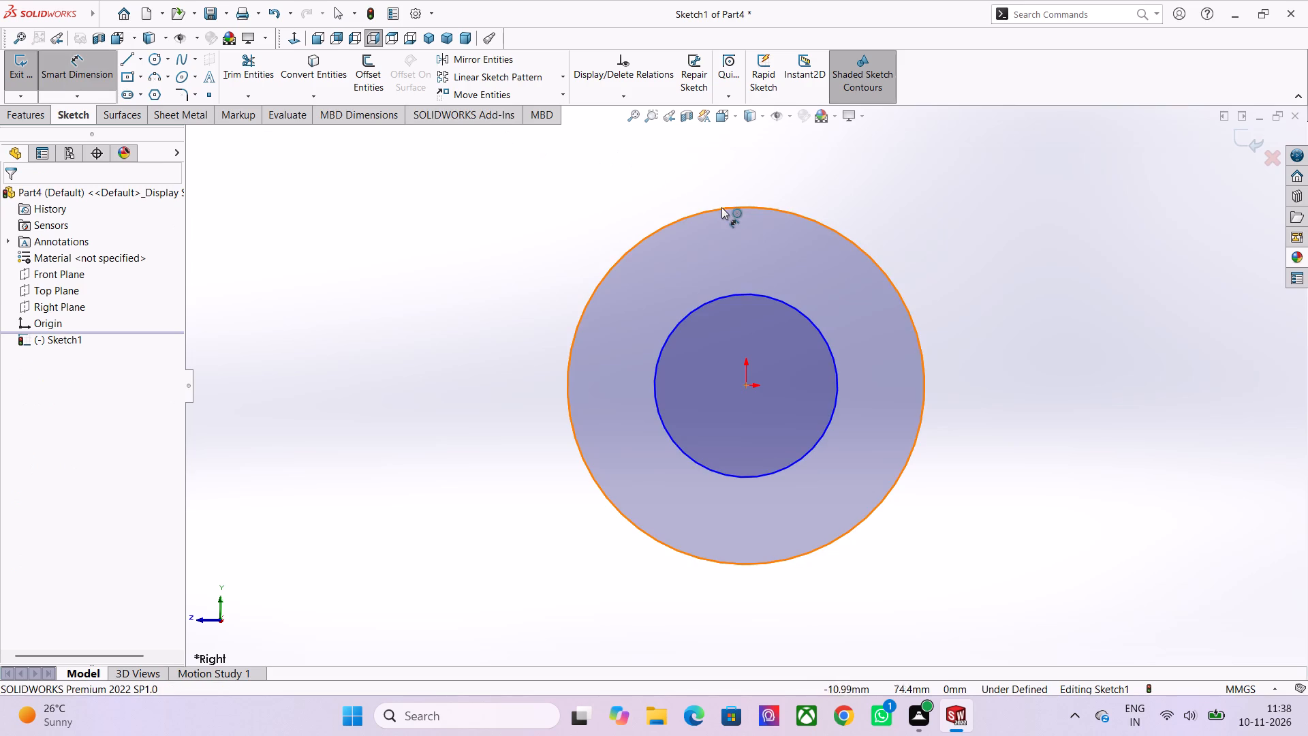
{"action": "left_click_drag", "start_coordinate": [724, 207], "coordinate": [732, 211]}
{"action": "left_click", "coordinate": [1029, 234]}
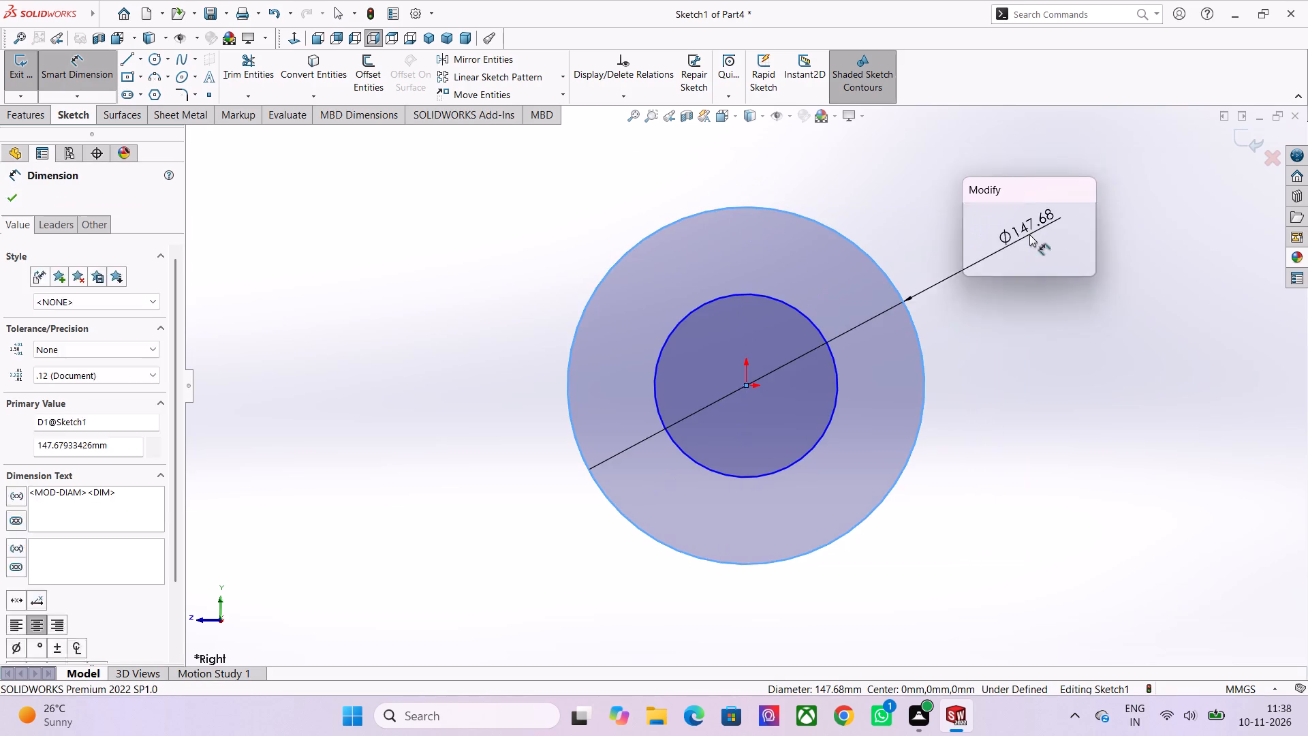
{"action": "type", "text": "38"}
{"action": "key", "text": "Return"}
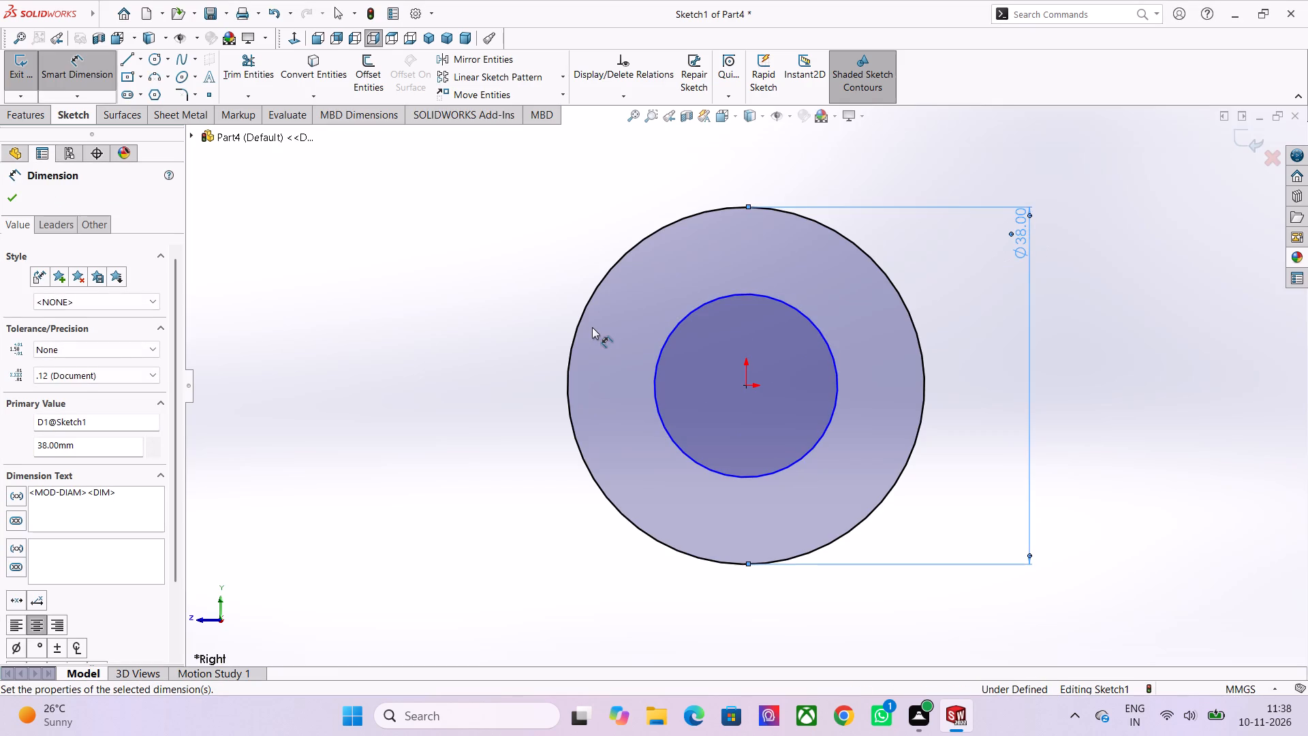
{"action": "left_click_drag", "start_coordinate": [701, 303], "coordinate": [710, 304]}
{"action": "left_click", "coordinate": [973, 307]}
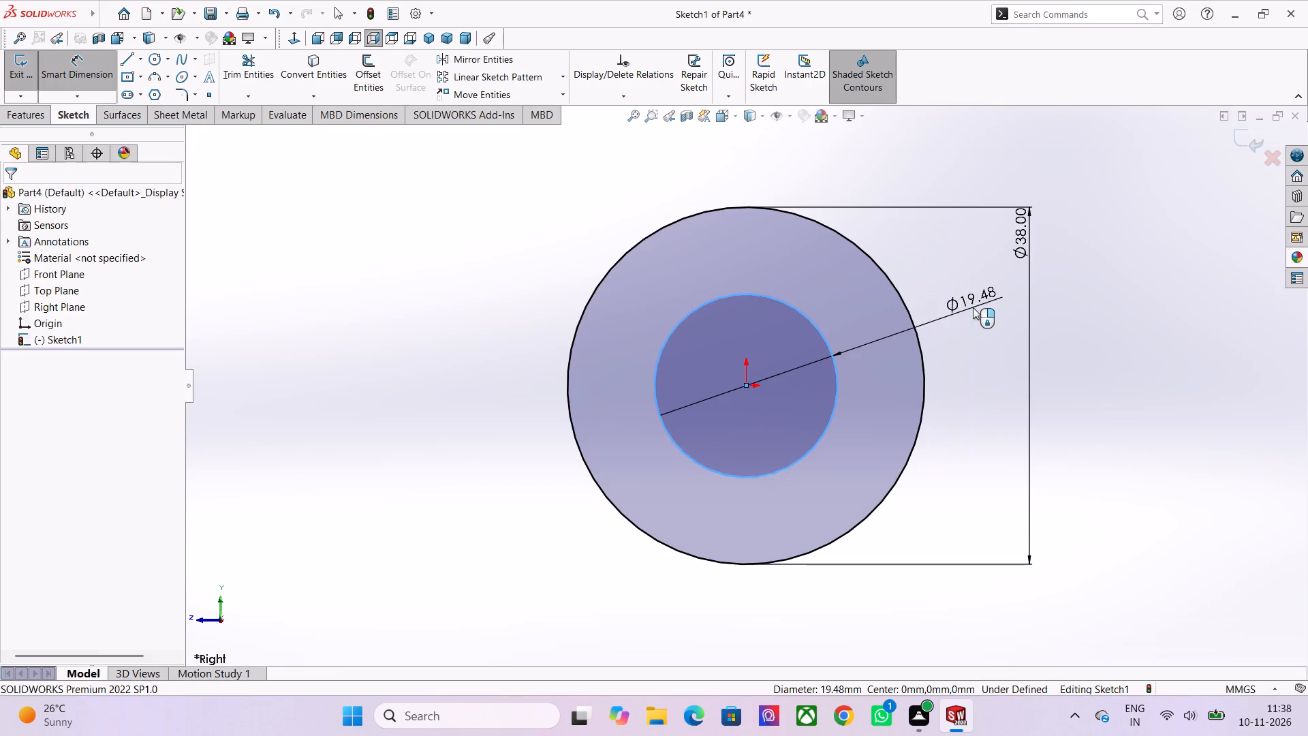
{"action": "type", "text": "34"}
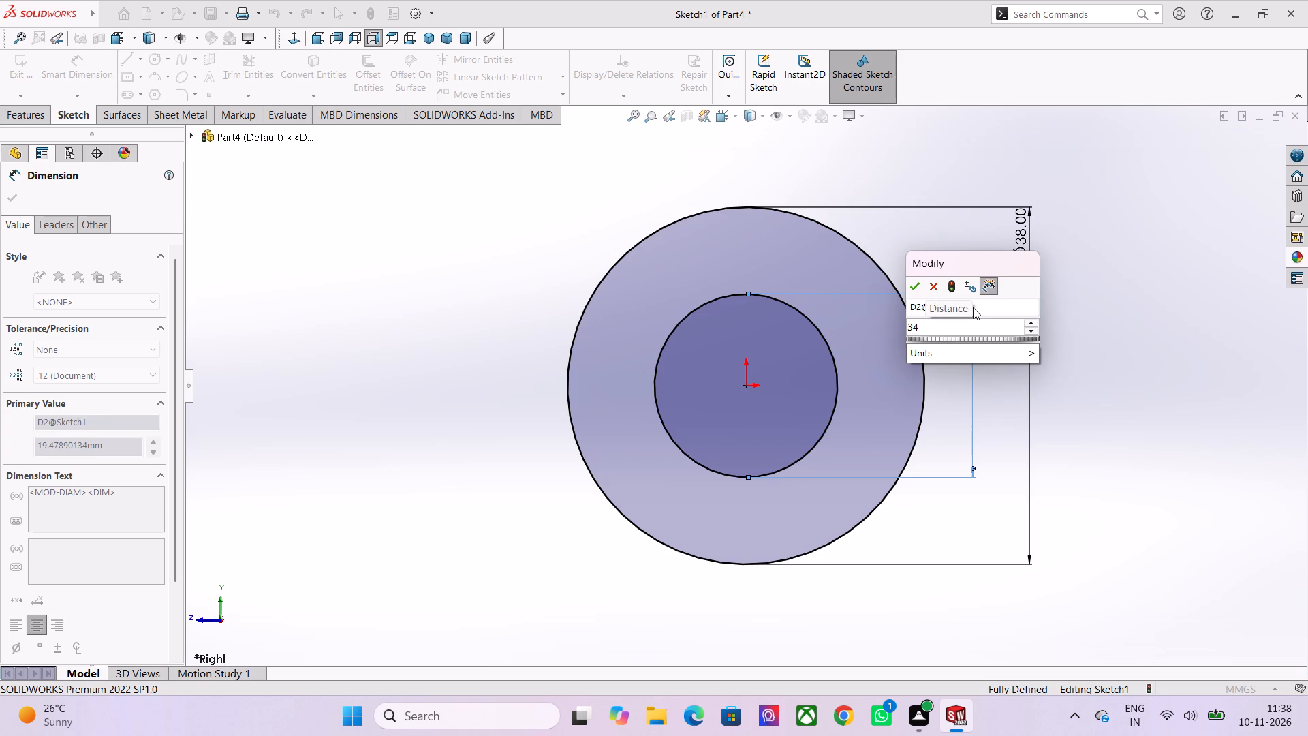
{"action": "key", "text": "Return"}
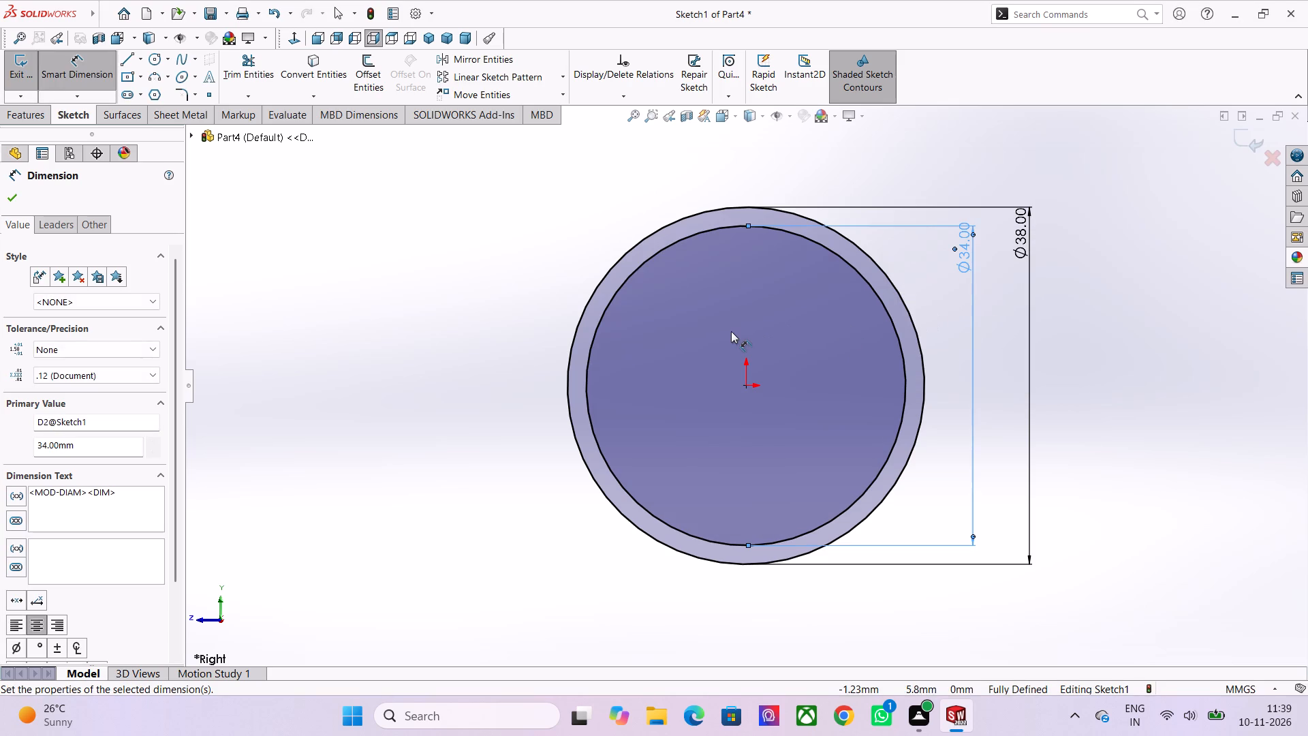
Extrude only the inner circle's contour as a blind boss 25 mm deep in the reversed direction.
{"action": "scroll", "coordinate": [731, 332], "scroll_direction": "down", "scroll_amount": 1}
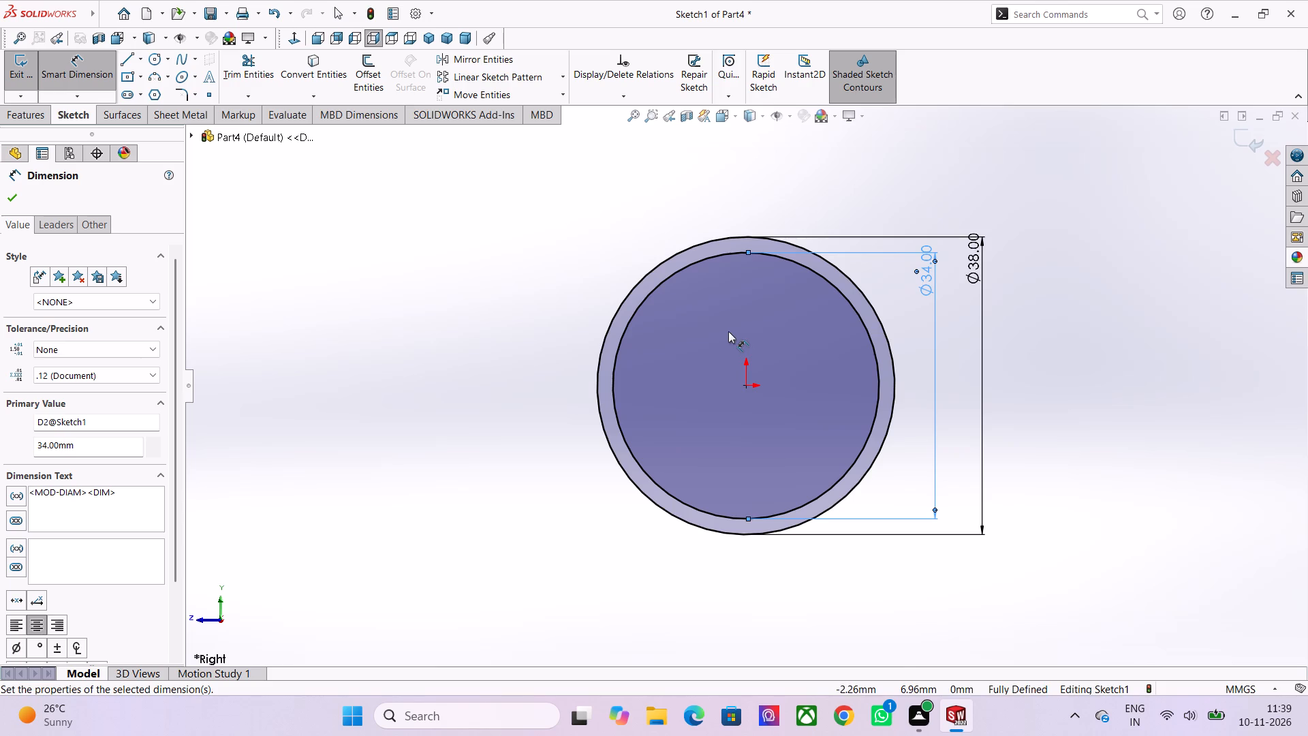
{"action": "left_click", "coordinate": [14, 67]}
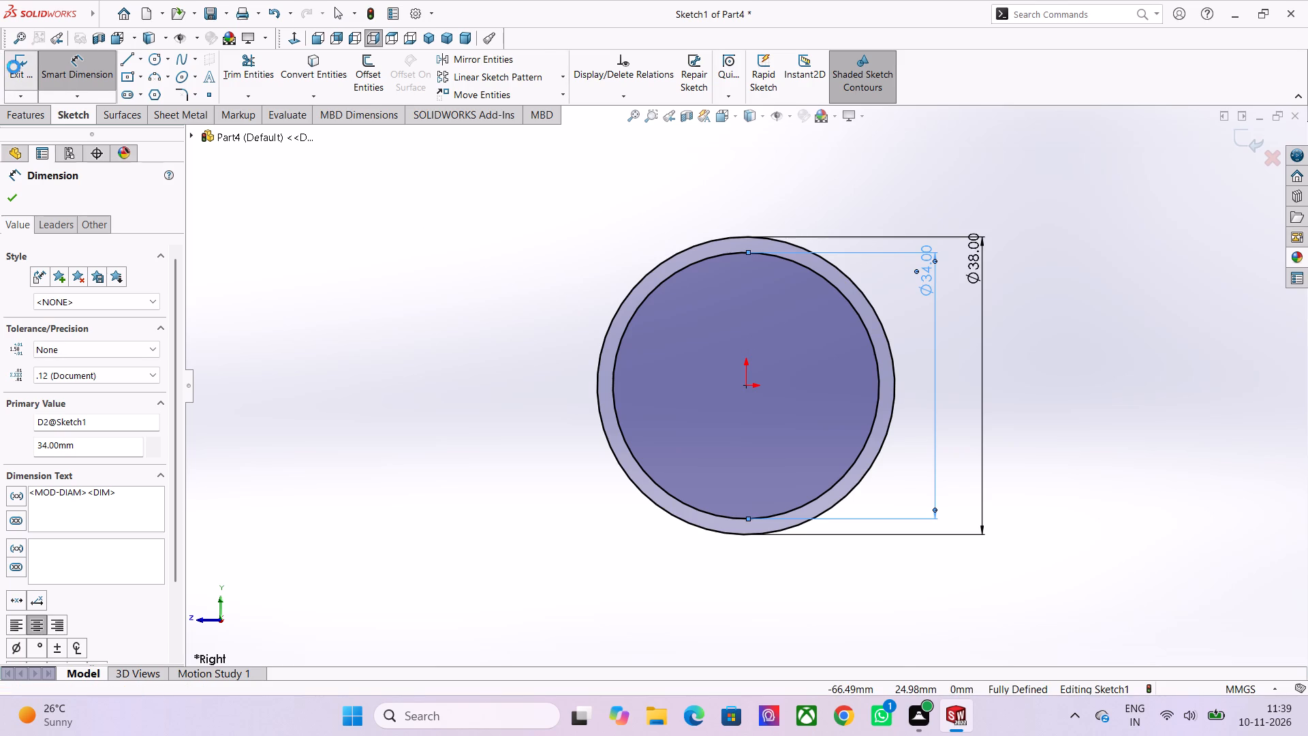
{"action": "left_click", "coordinate": [14, 67]}
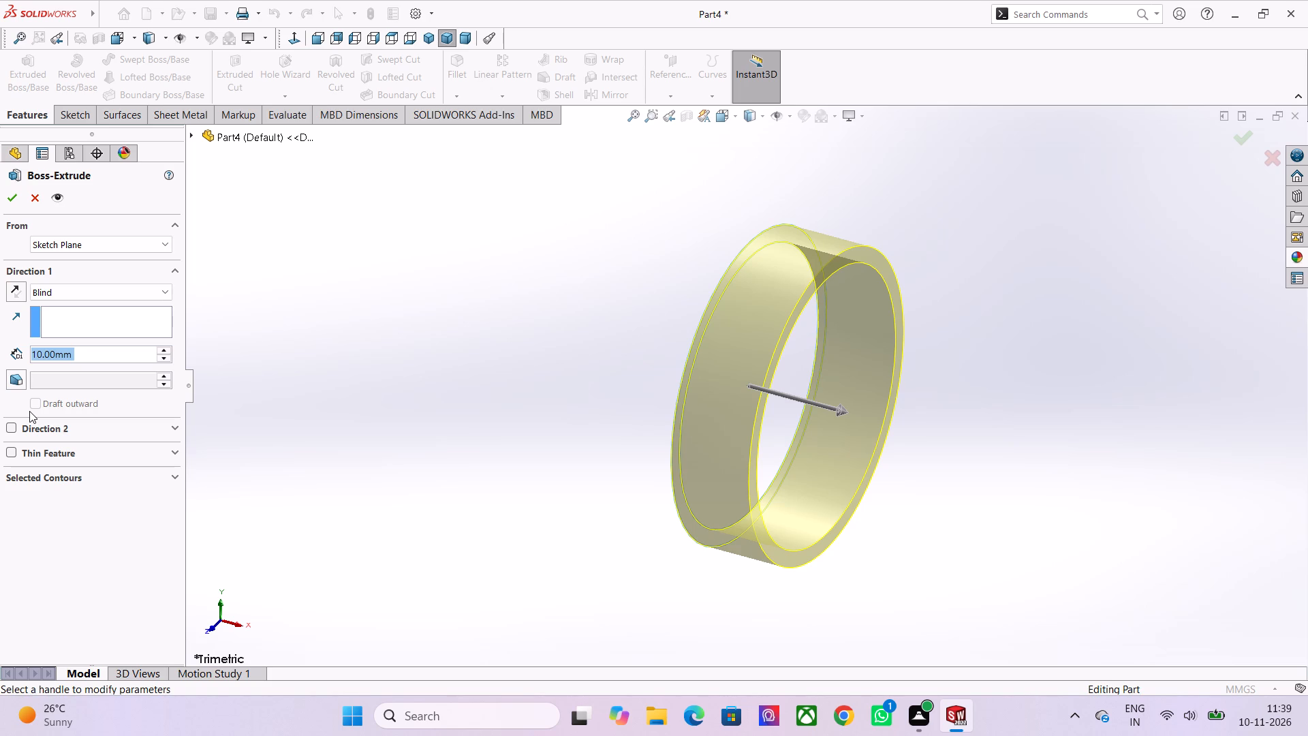
{"action": "left_click", "coordinate": [143, 472]}
{"action": "right_click", "coordinate": [127, 500]}
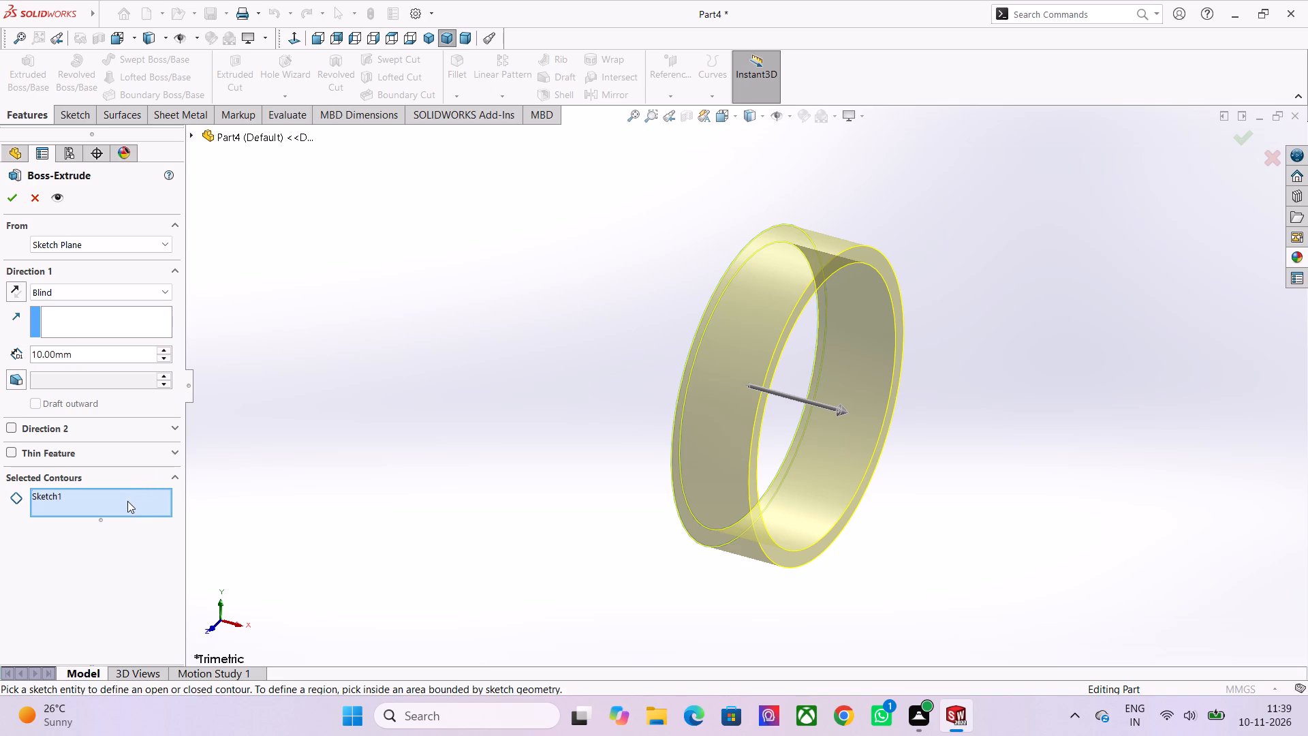
{"action": "left_click", "coordinate": [155, 512]}
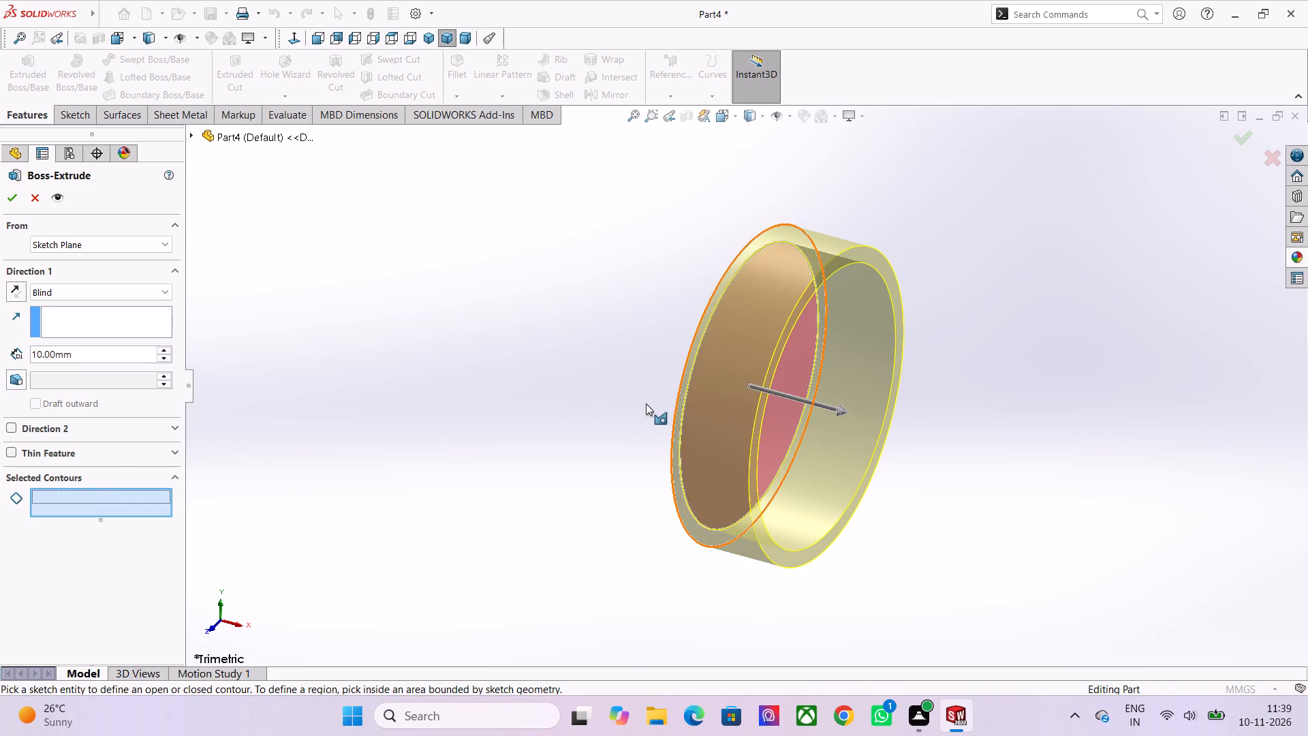
{"action": "left_click", "coordinate": [690, 374]}
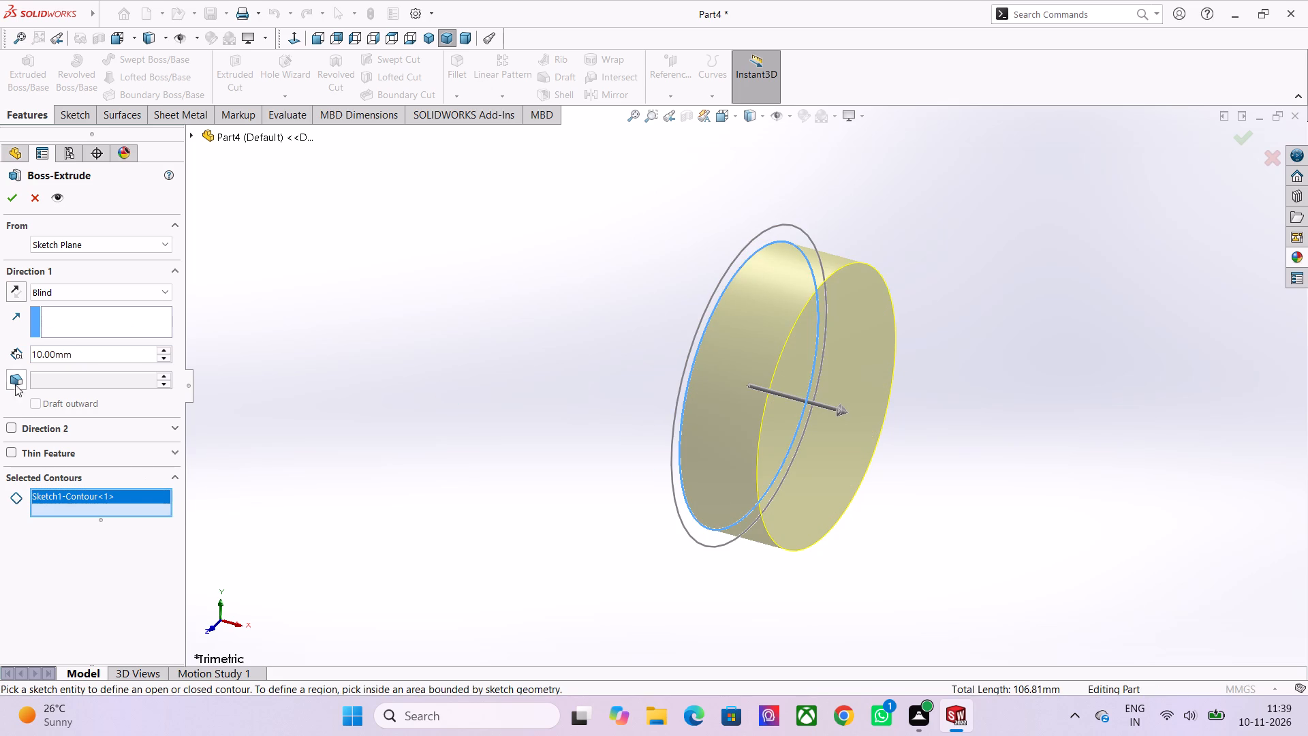
{"action": "left_click", "coordinate": [12, 287]}
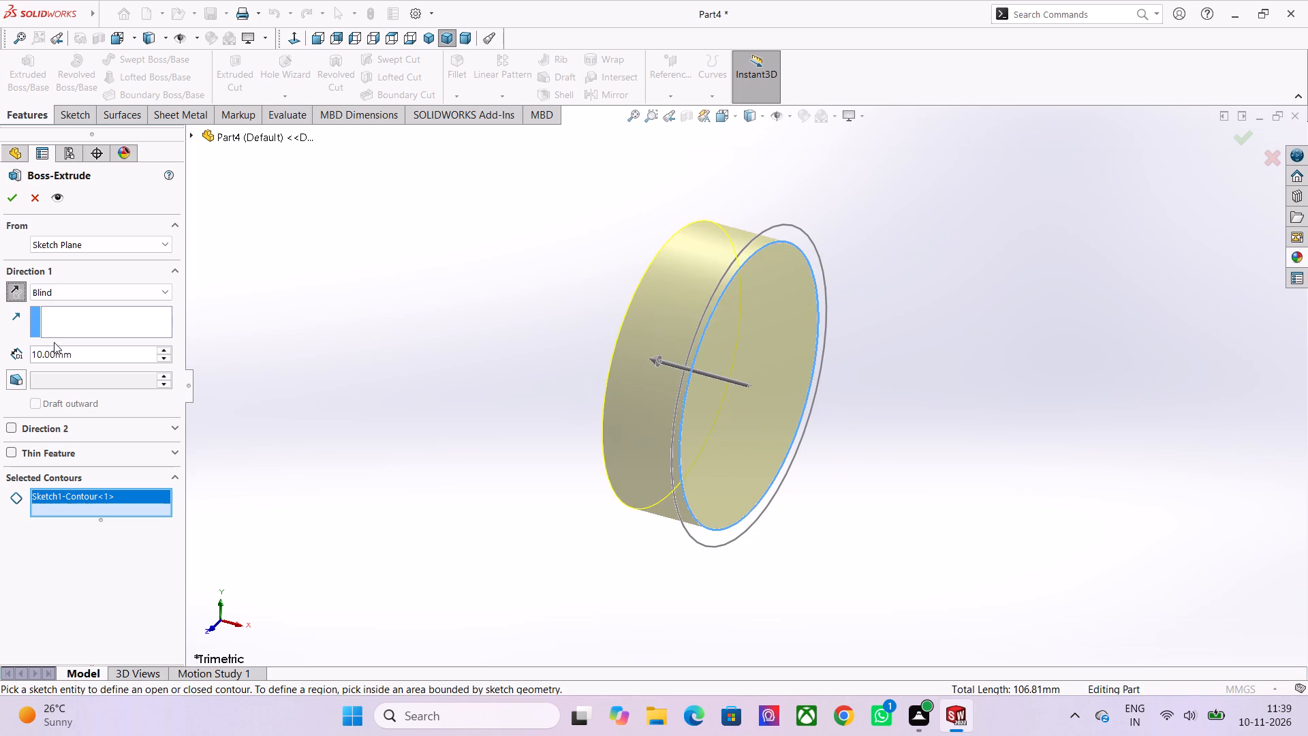
{"action": "double_click", "coordinate": [81, 352]}
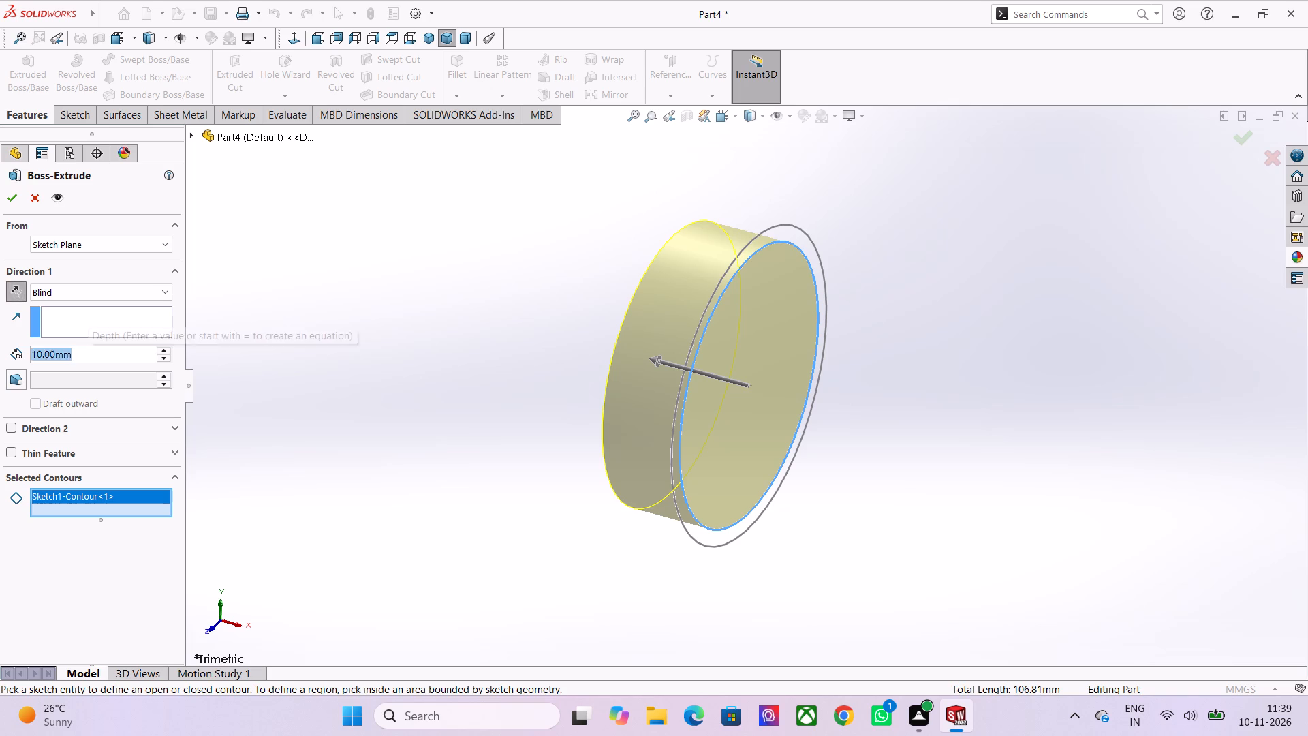
{"action": "type", "text": "25"}
{"action": "key", "text": "Return"}
{"action": "key", "text": "Return"}
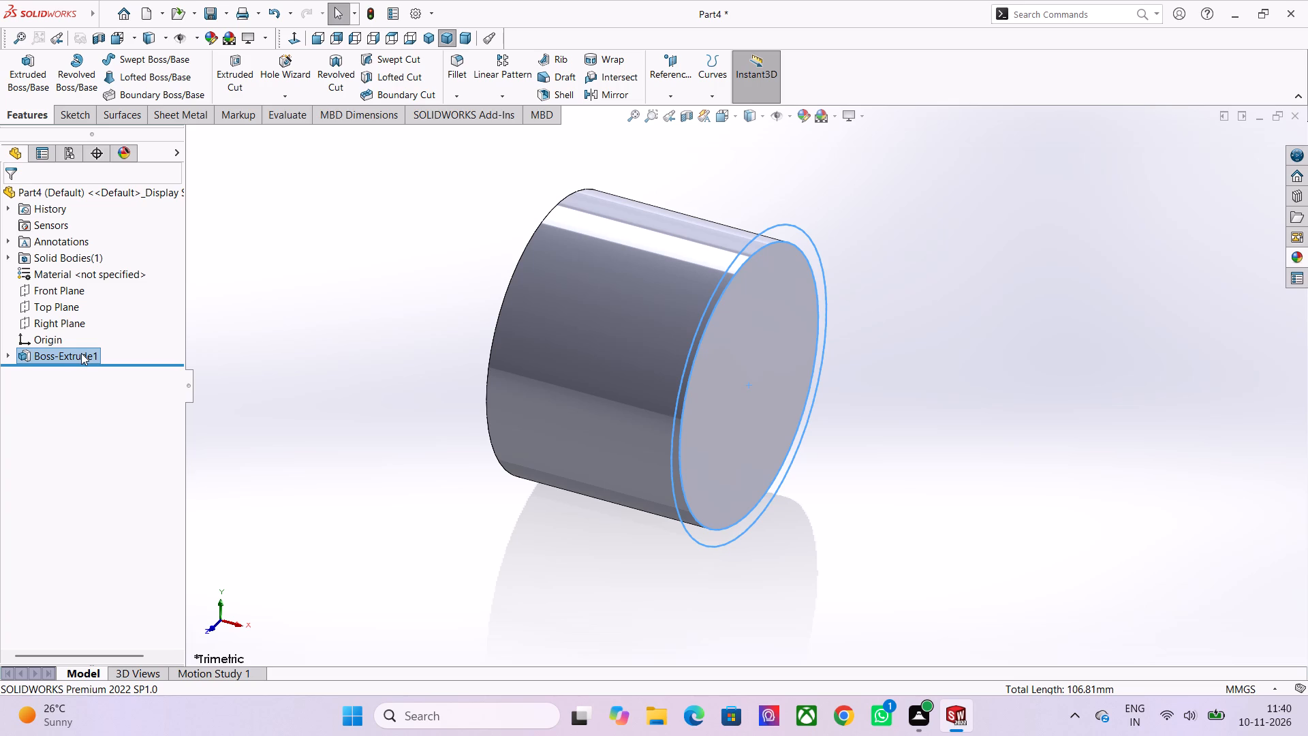
Reuse the two-circle sketch to extrude the full 38 mm outer circle as a merged blind boss 8 mm deep, away from the existing cylinder.
{"action": "left_click", "coordinate": [7, 356]}
{"action": "left_click", "coordinate": [49, 372]}
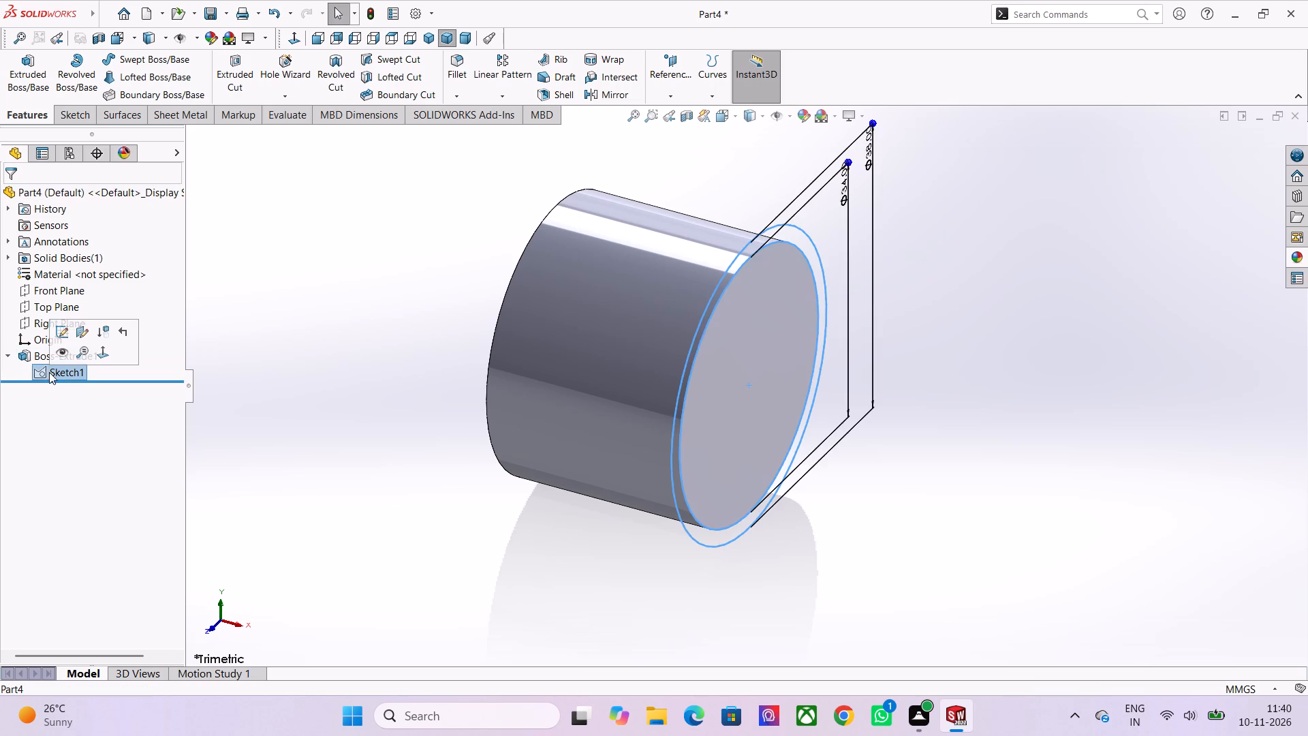
{"action": "left_click", "coordinate": [15, 81]}
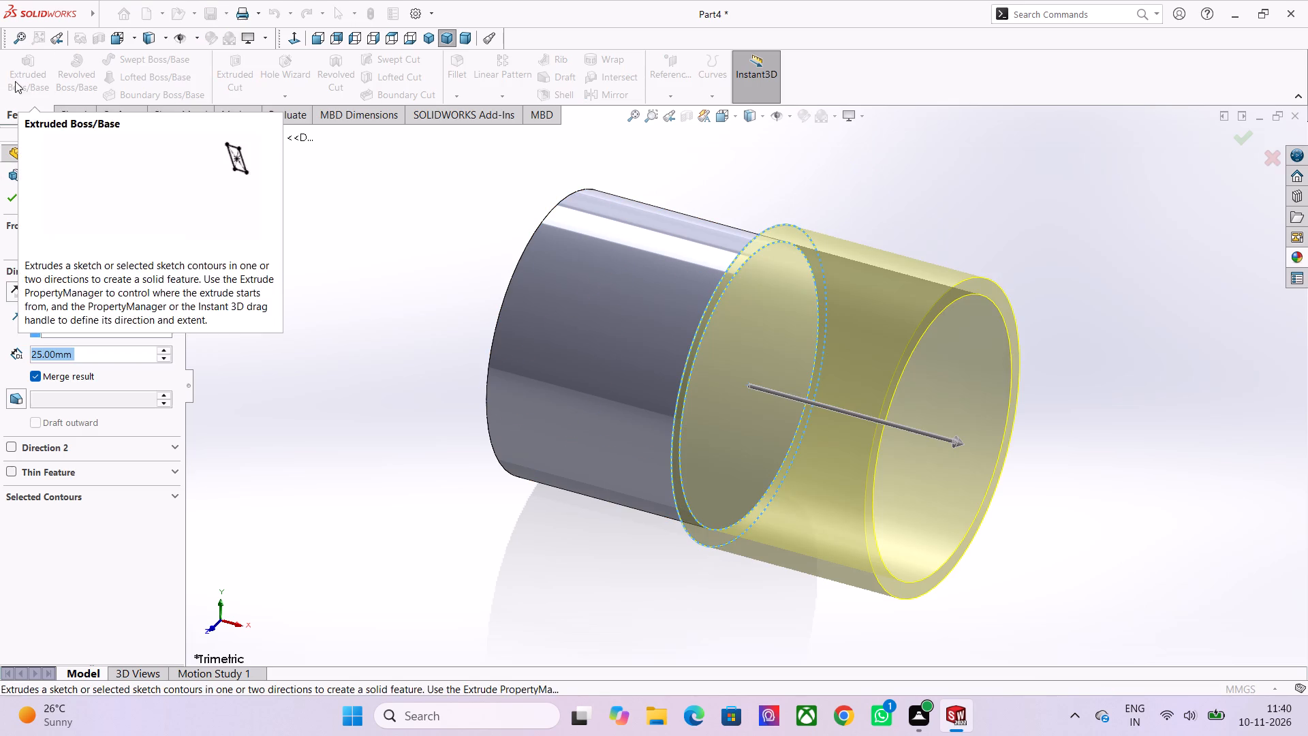
{"action": "left_click", "coordinate": [141, 497]}
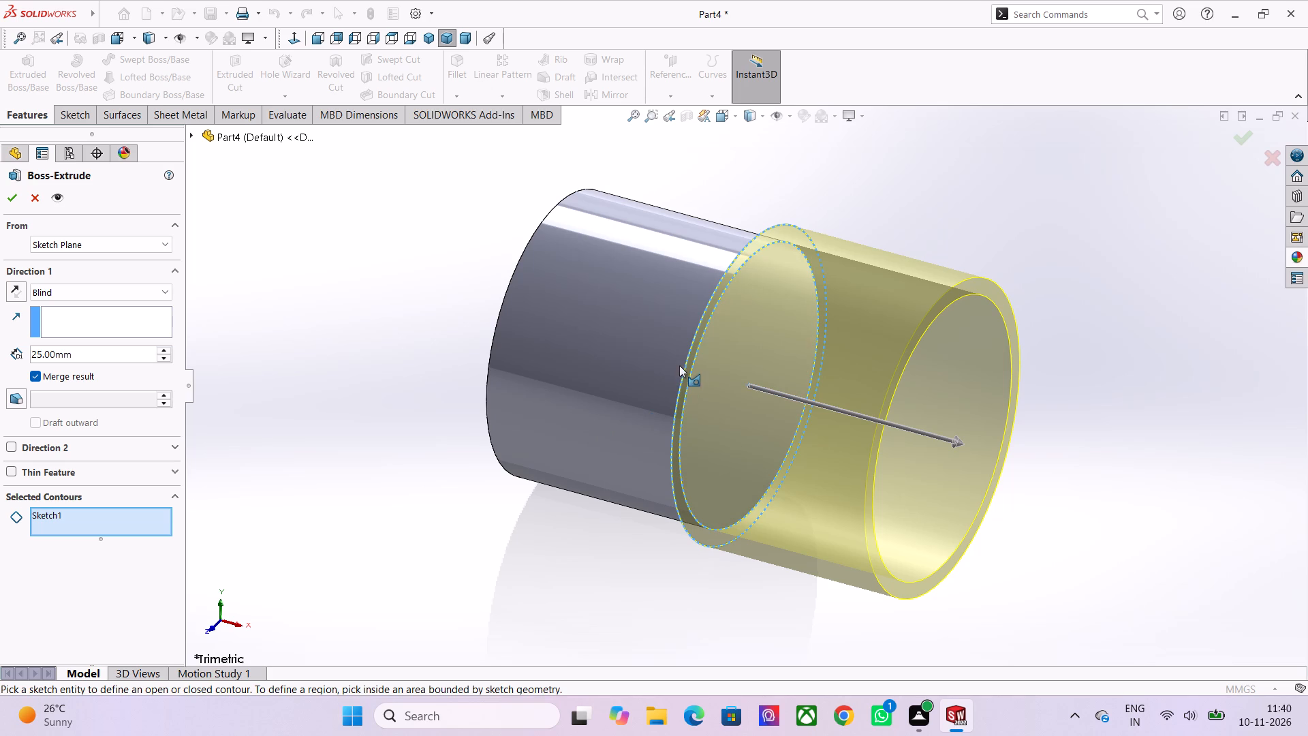
{"action": "left_click", "coordinate": [689, 353]}
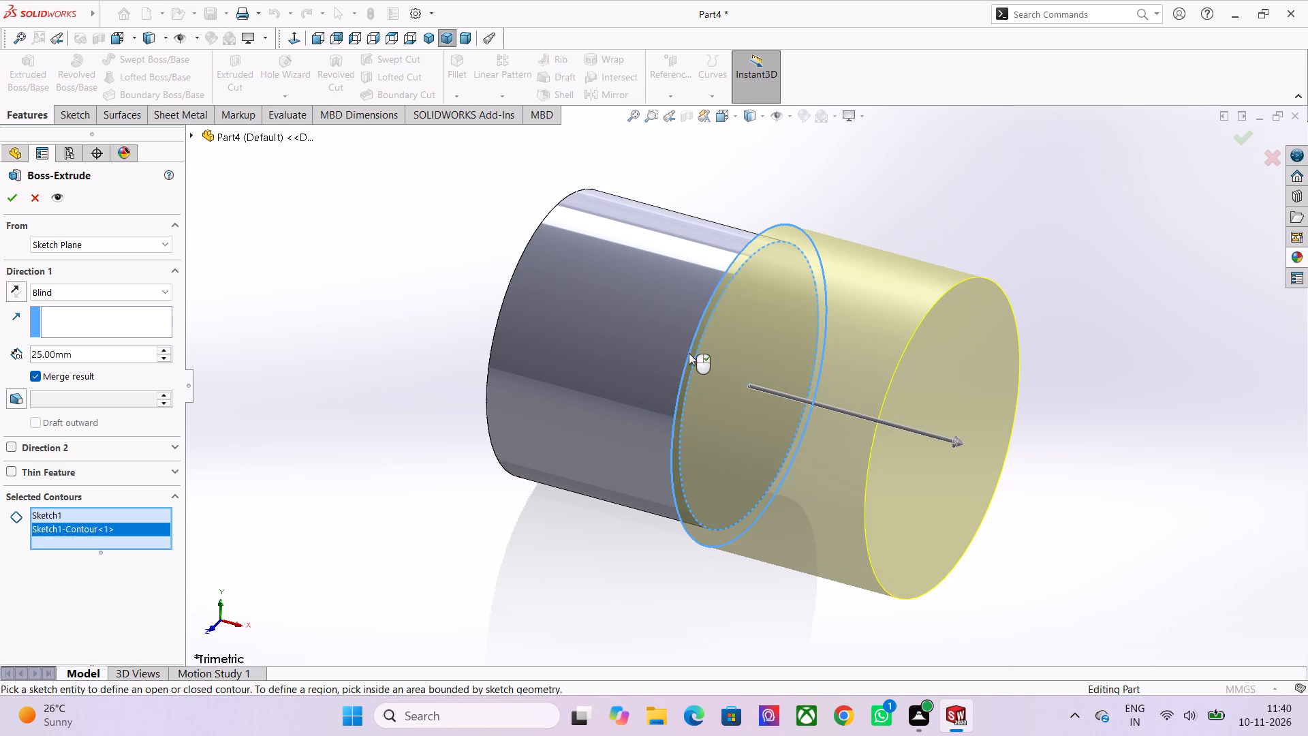
{"action": "double_click", "coordinate": [90, 360]}
{"action": "key", "text": "8"}
{"action": "key", "text": "Return"}
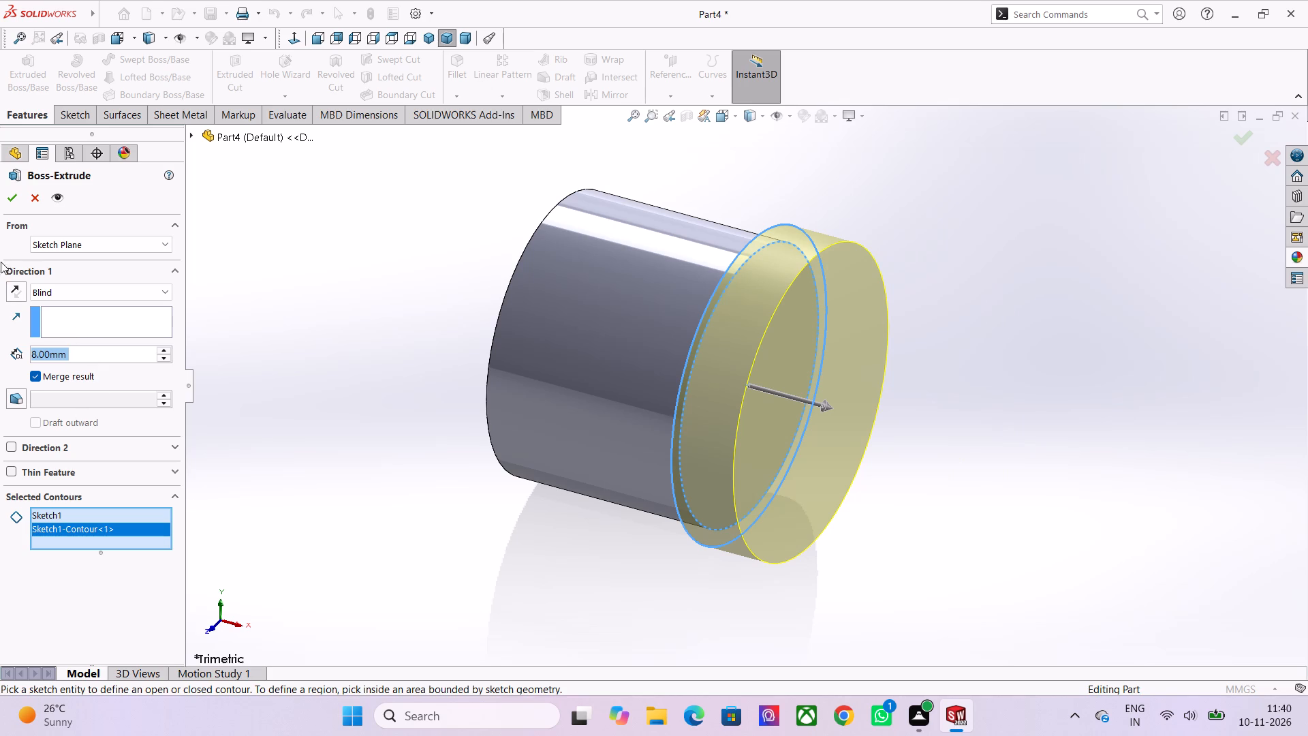
{"action": "left_click", "coordinate": [9, 194]}
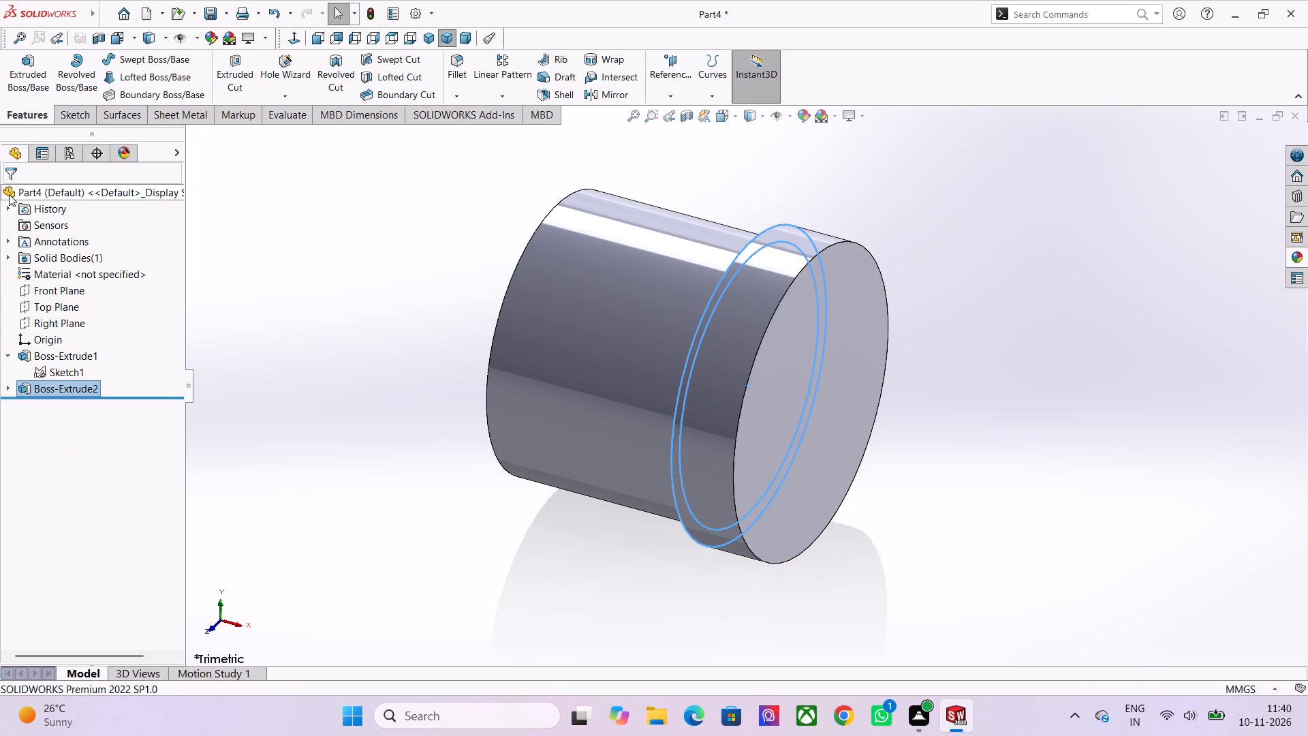
{"action": "left_click", "coordinate": [394, 328]}
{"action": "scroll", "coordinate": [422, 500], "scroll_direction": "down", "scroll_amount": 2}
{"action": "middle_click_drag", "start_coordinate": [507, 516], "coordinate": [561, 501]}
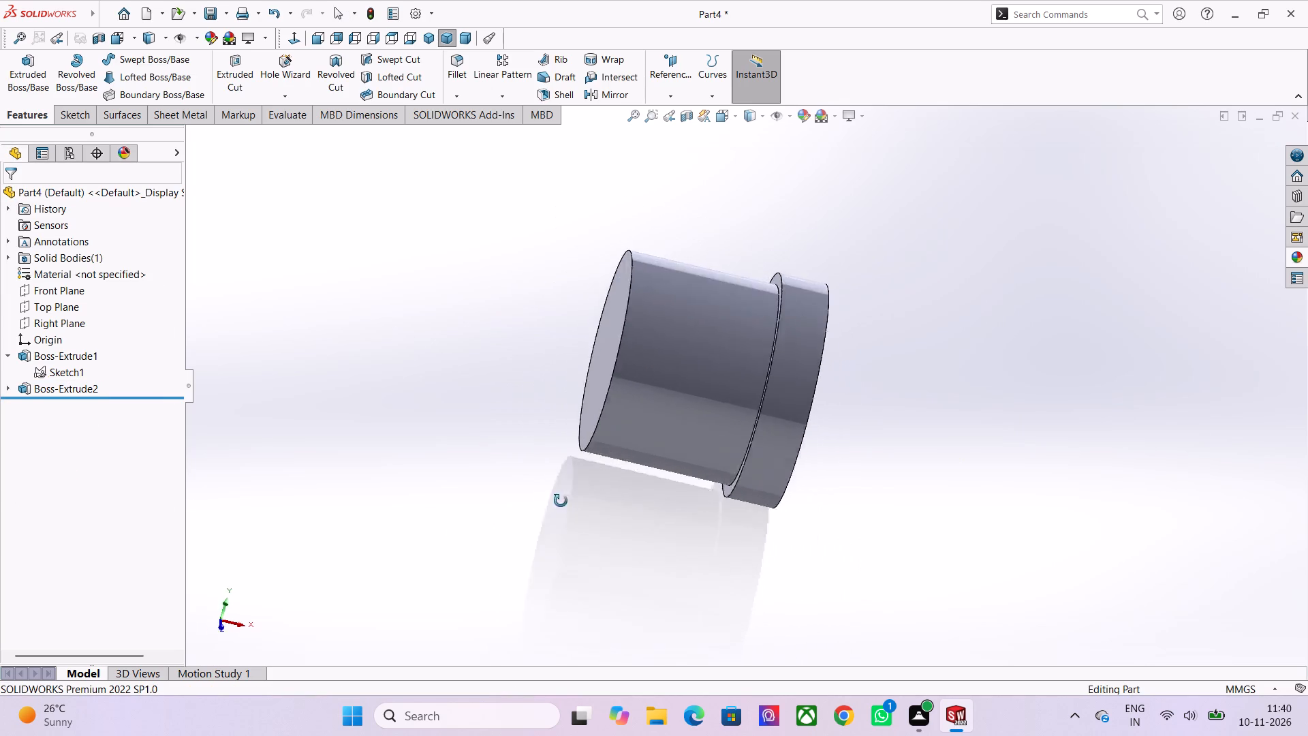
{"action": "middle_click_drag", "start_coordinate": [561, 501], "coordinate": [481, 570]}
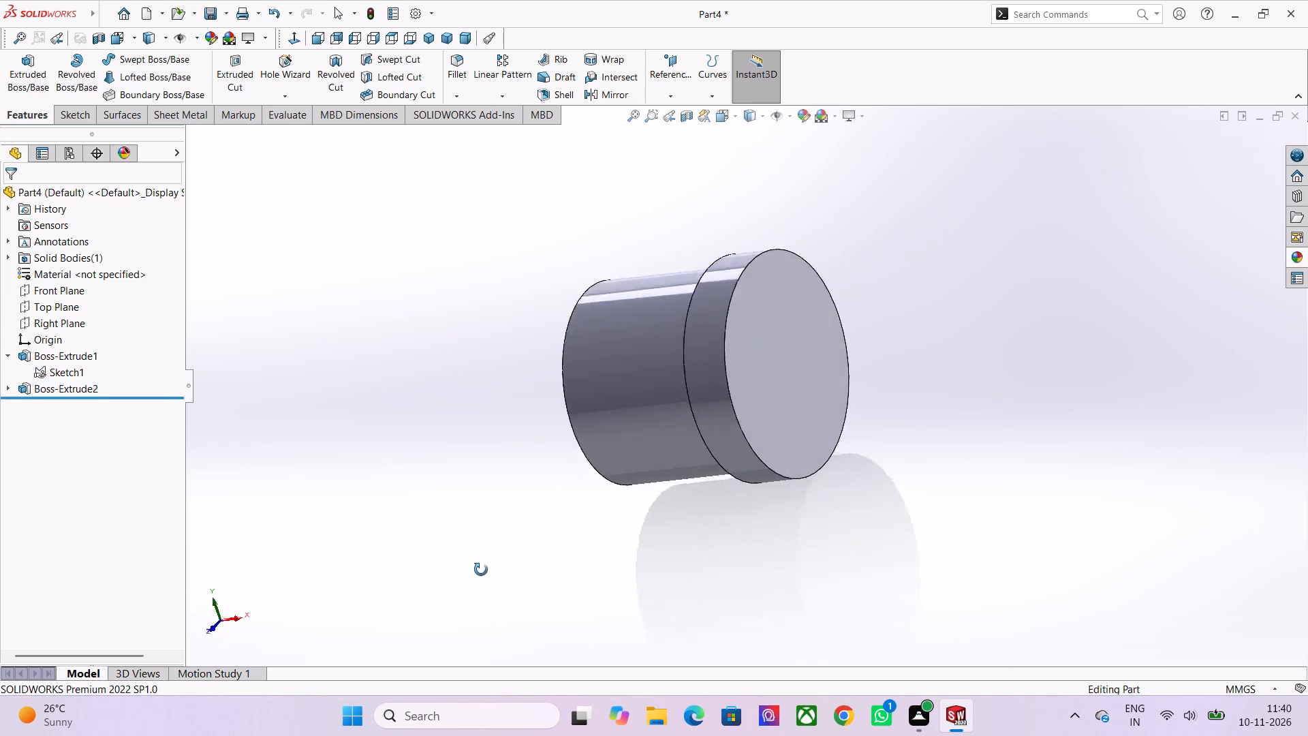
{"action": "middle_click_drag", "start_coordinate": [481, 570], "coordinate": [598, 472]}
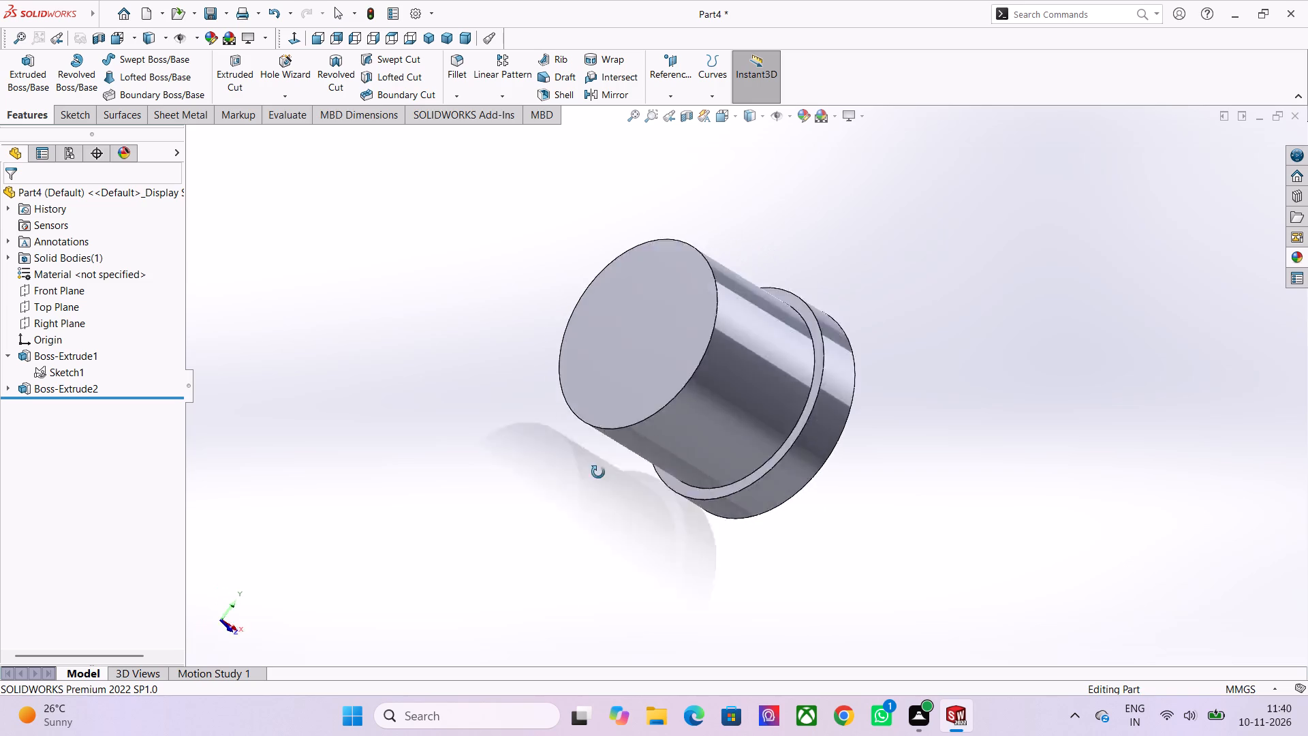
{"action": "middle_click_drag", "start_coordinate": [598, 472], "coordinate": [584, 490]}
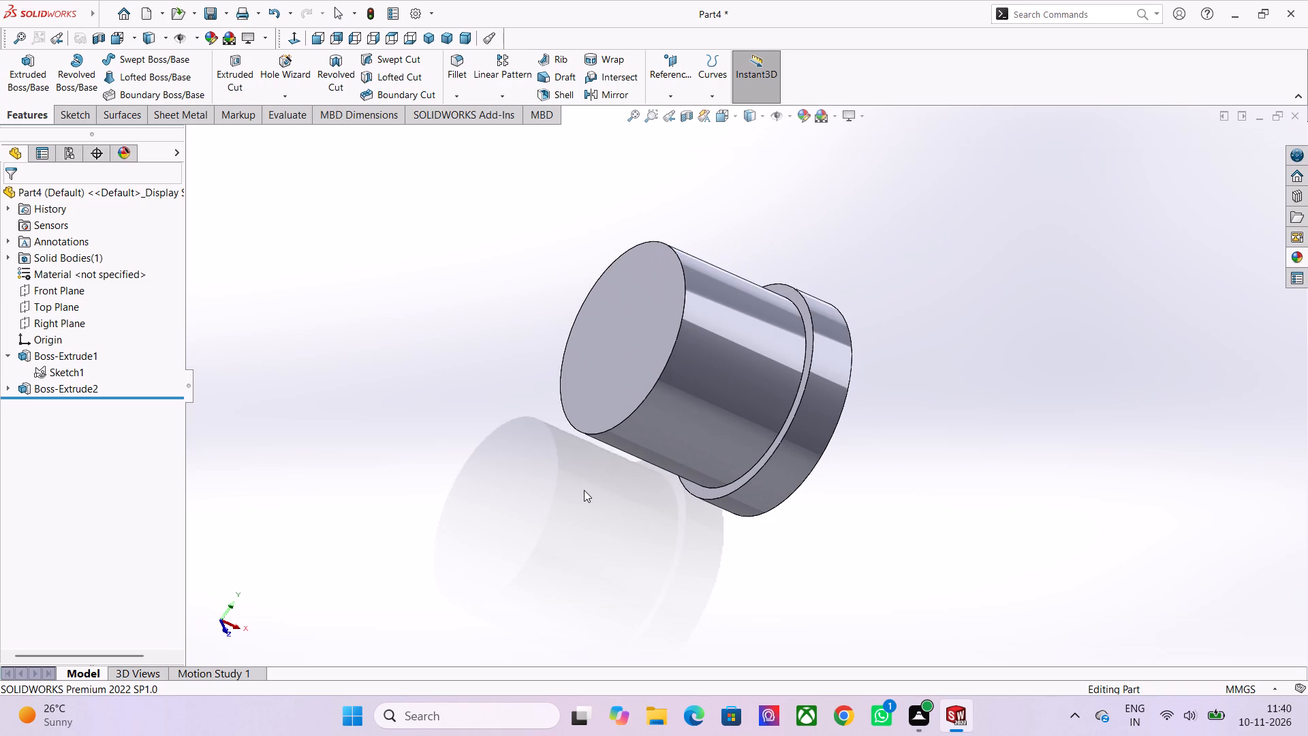
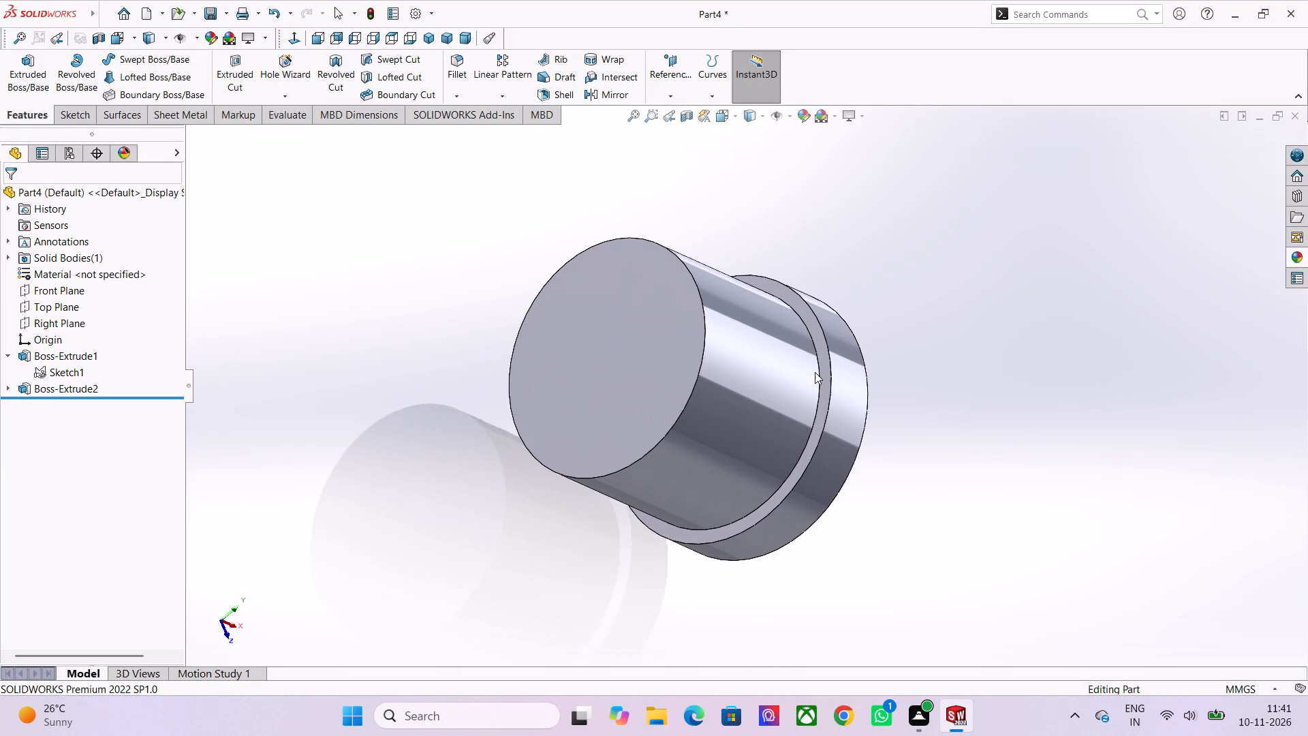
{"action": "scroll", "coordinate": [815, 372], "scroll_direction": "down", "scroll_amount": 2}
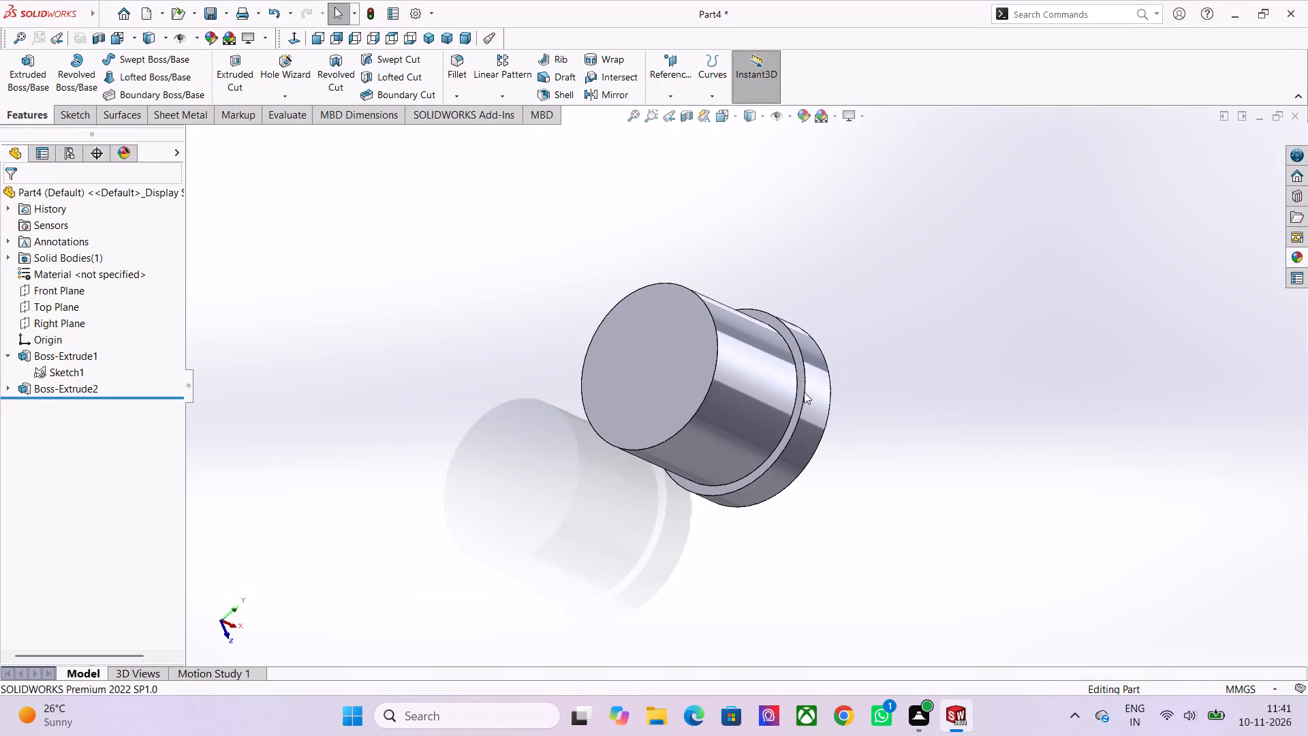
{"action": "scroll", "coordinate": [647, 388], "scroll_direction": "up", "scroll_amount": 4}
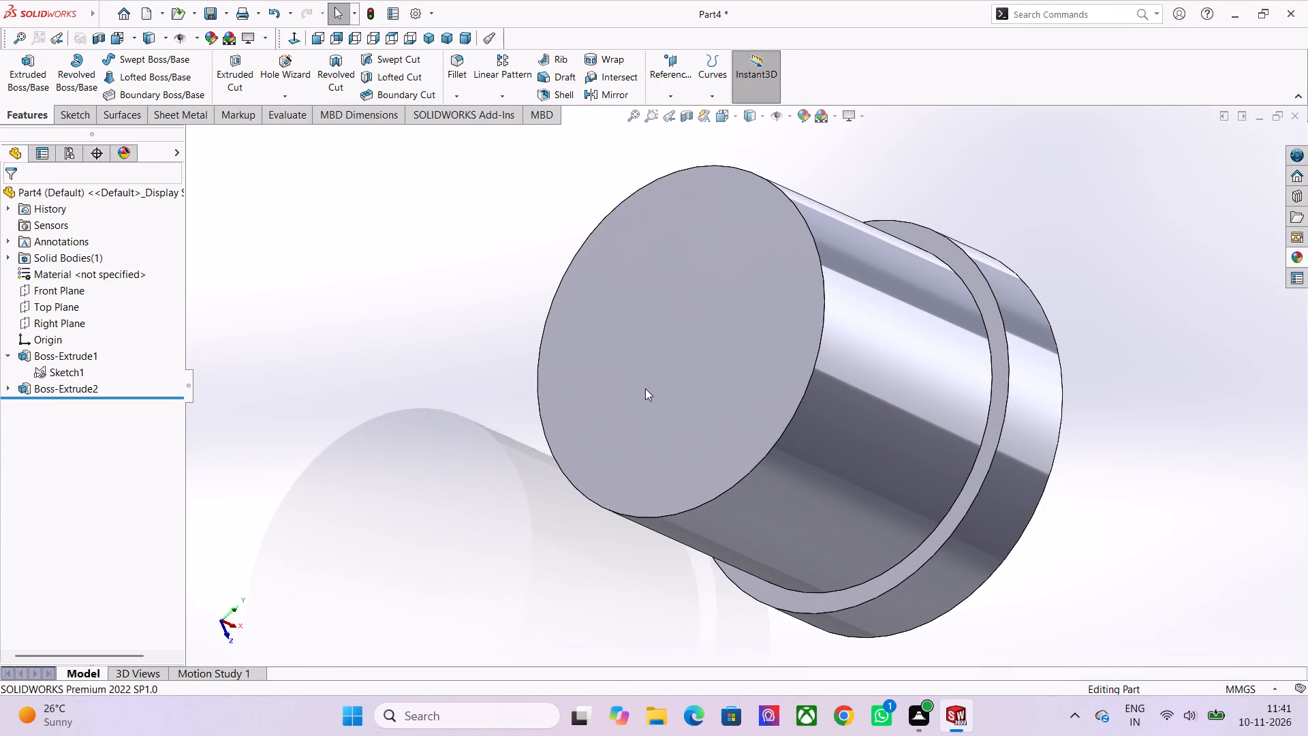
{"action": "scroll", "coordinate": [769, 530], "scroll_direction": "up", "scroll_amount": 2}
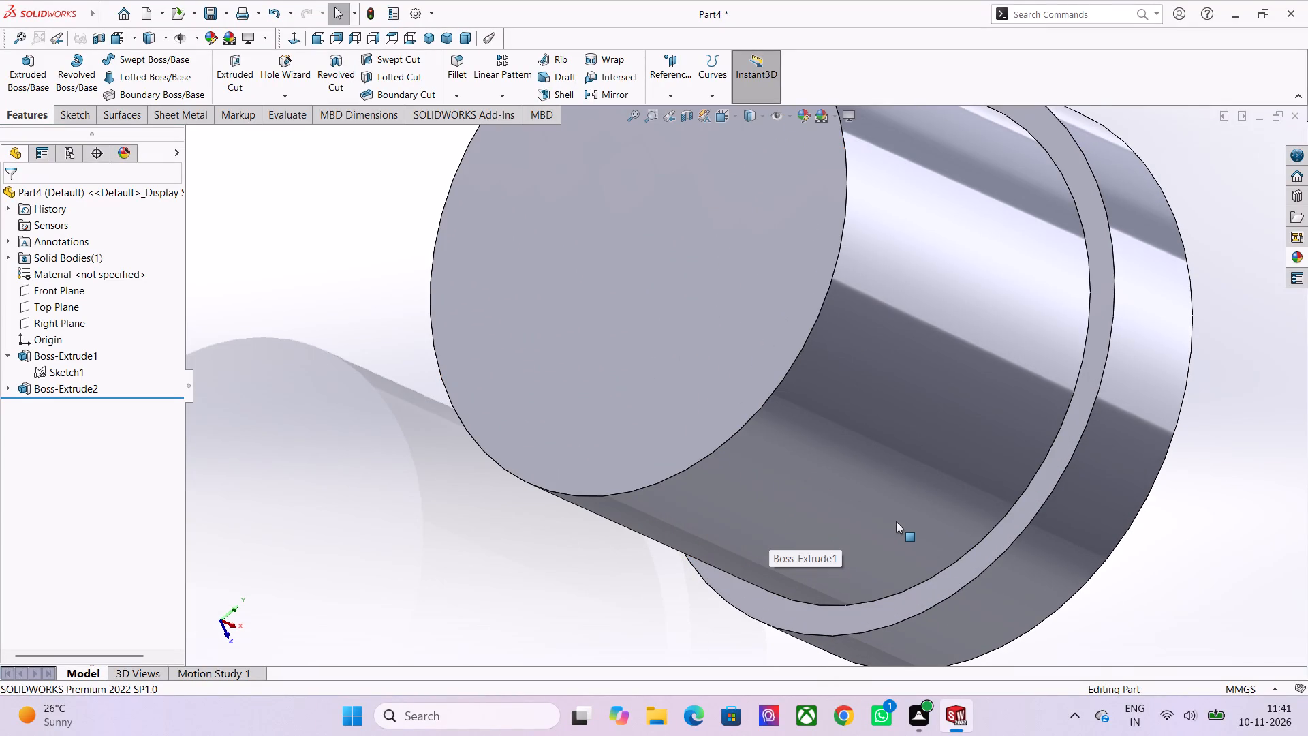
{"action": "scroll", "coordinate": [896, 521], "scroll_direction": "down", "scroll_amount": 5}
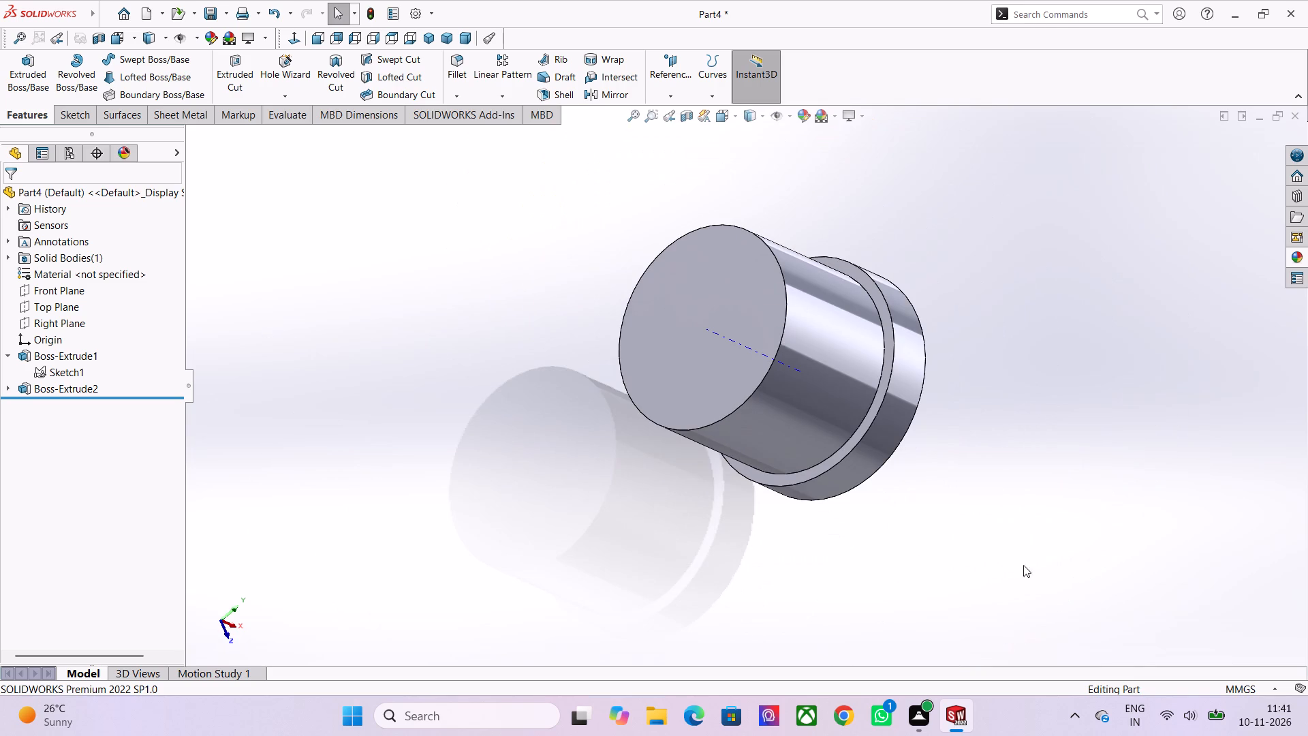
Apply the brushed titanium appearance from the Metal > Titanium library to the stepped cylinder part.
{"action": "left_click", "coordinate": [1299, 259]}
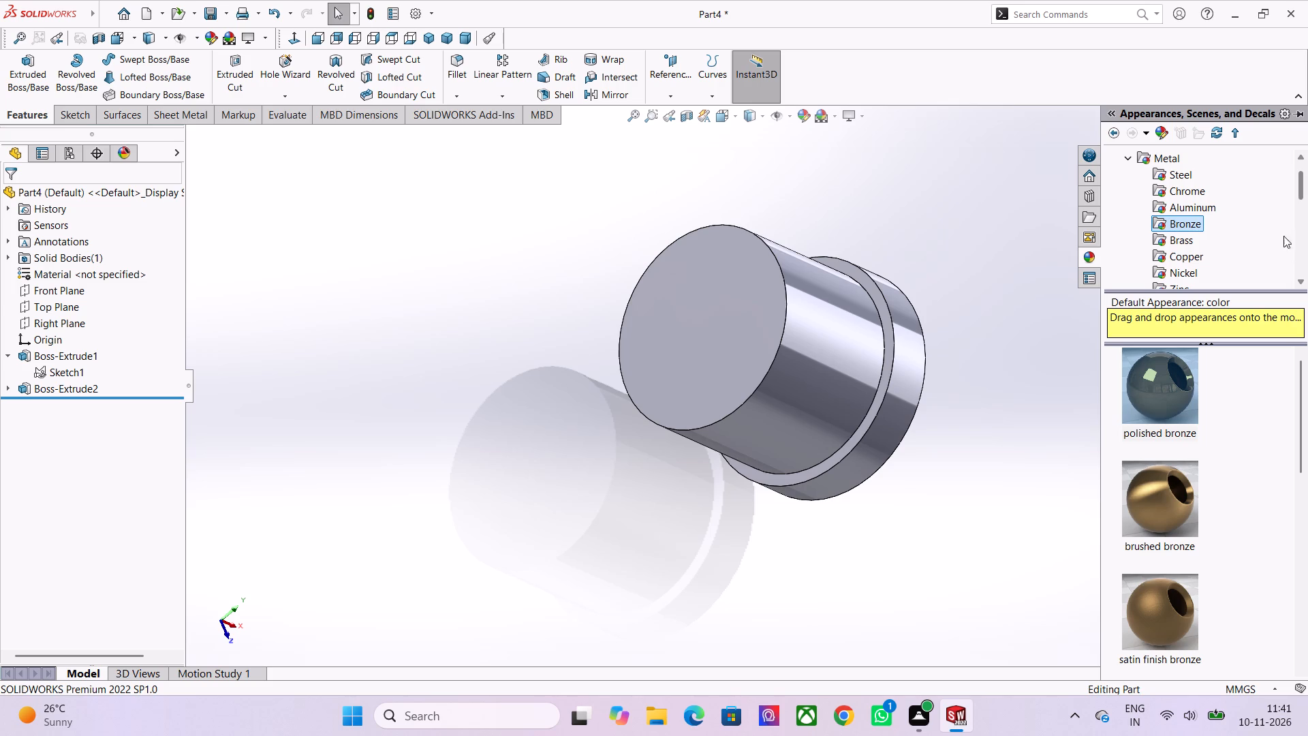
{"action": "scroll", "coordinate": [1199, 254], "scroll_direction": "down", "scroll_amount": 1}
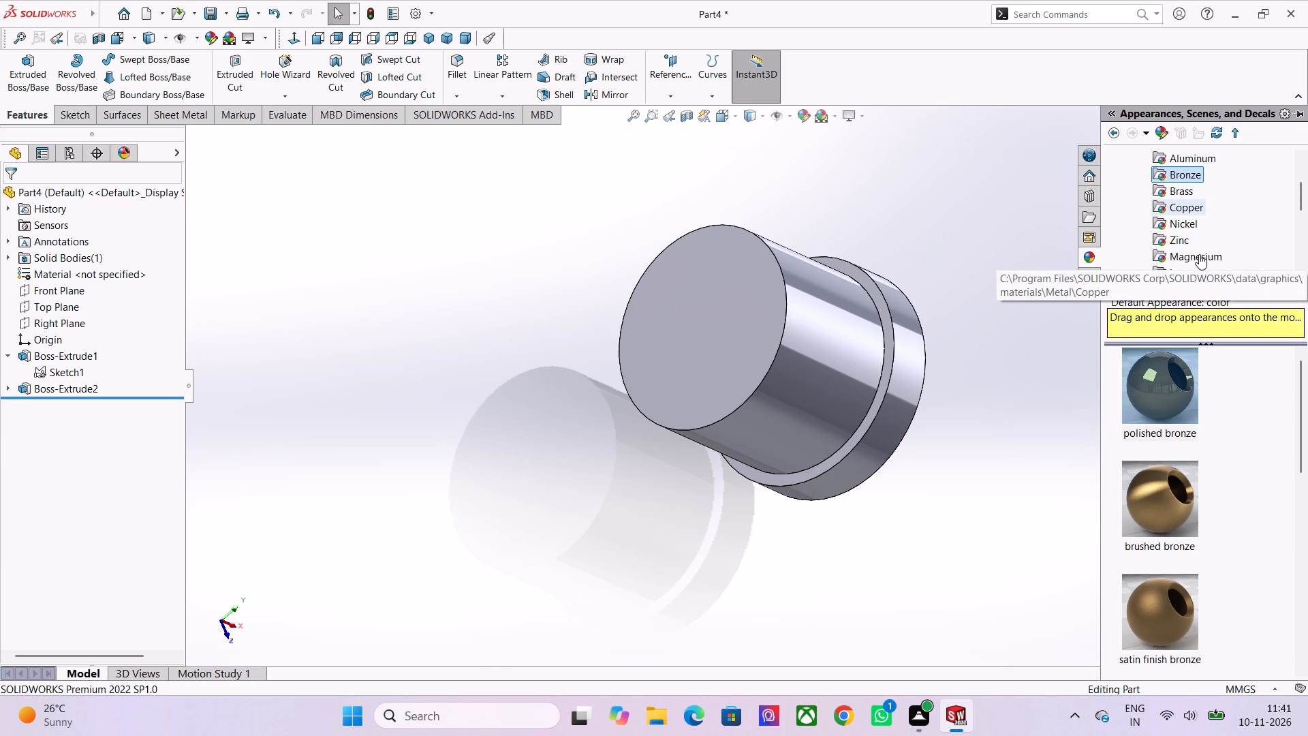
{"action": "scroll", "coordinate": [1199, 254], "scroll_direction": "down", "scroll_amount": 1}
{"action": "left_click", "coordinate": [1194, 240]}
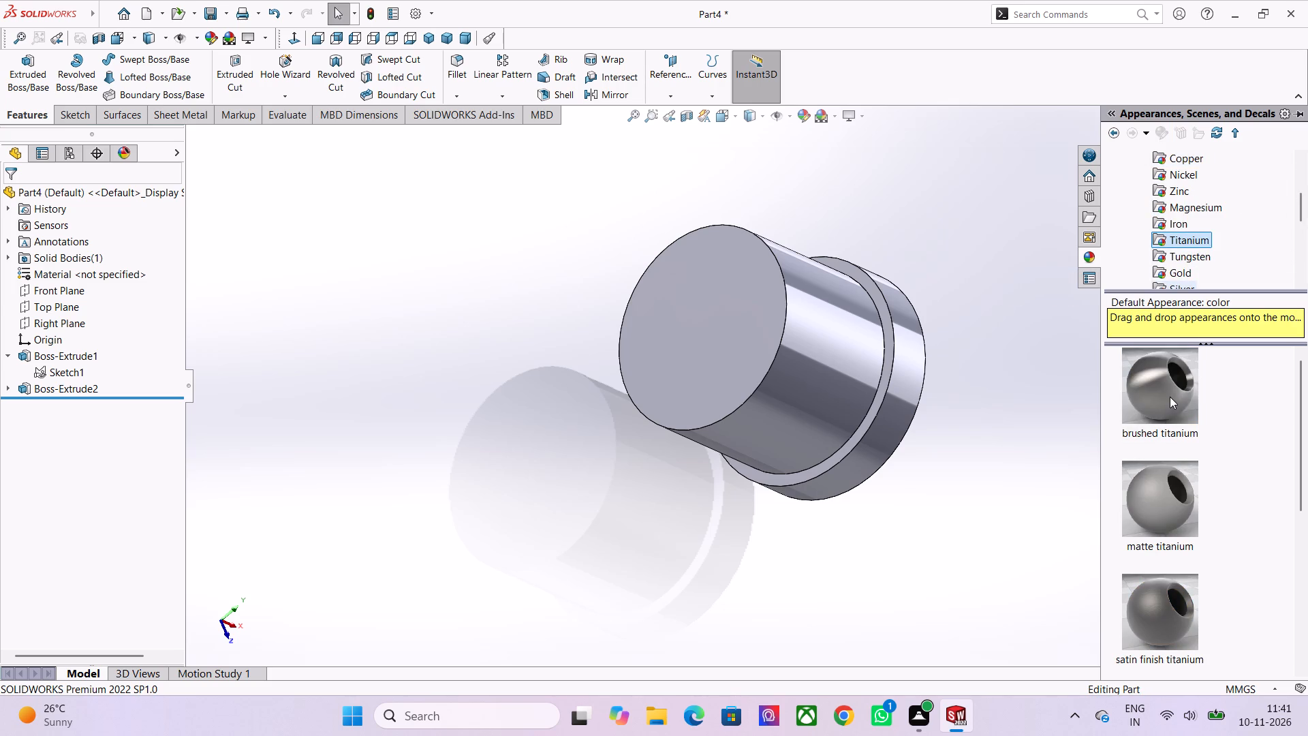
{"action": "double_click", "coordinate": [1169, 397]}
{"action": "left_click", "coordinate": [941, 432]}
Start a sketch on the larger cylinder's outer end face and draw a three-point arc above it, about 19 mm wide with radius about 13.5 mm.
{"action": "middle_click_drag", "start_coordinate": [1006, 485], "coordinate": [926, 478]}
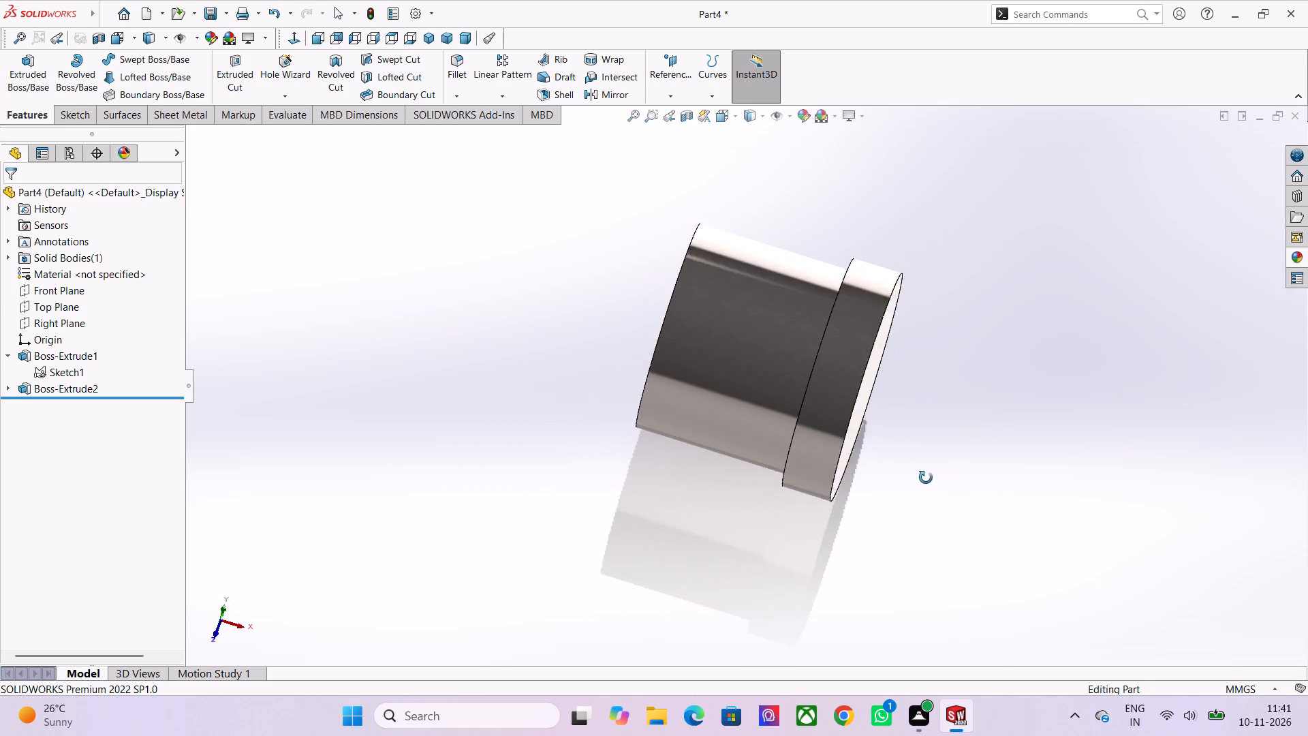
{"action": "middle_click_drag", "start_coordinate": [926, 478], "coordinate": [910, 484]}
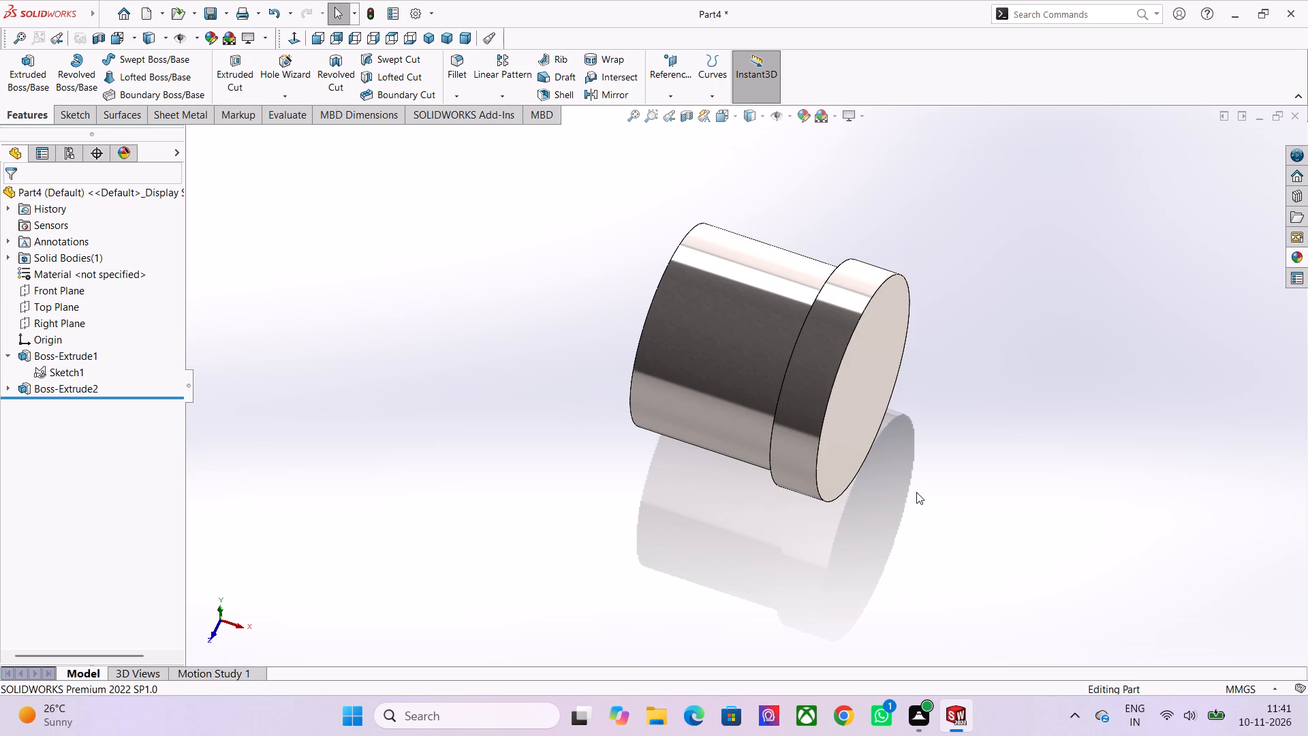
{"action": "middle_click_drag", "start_coordinate": [916, 492], "coordinate": [833, 485]}
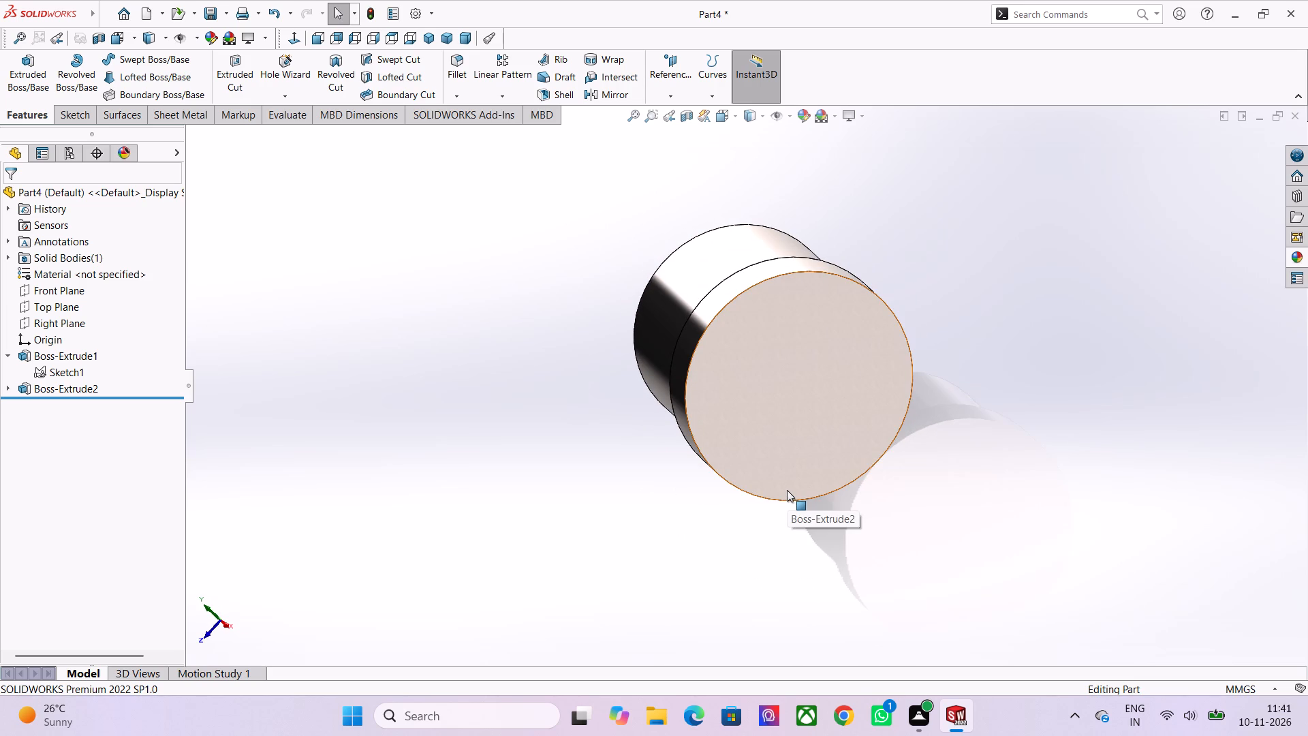
{"action": "left_click", "coordinate": [807, 410]}
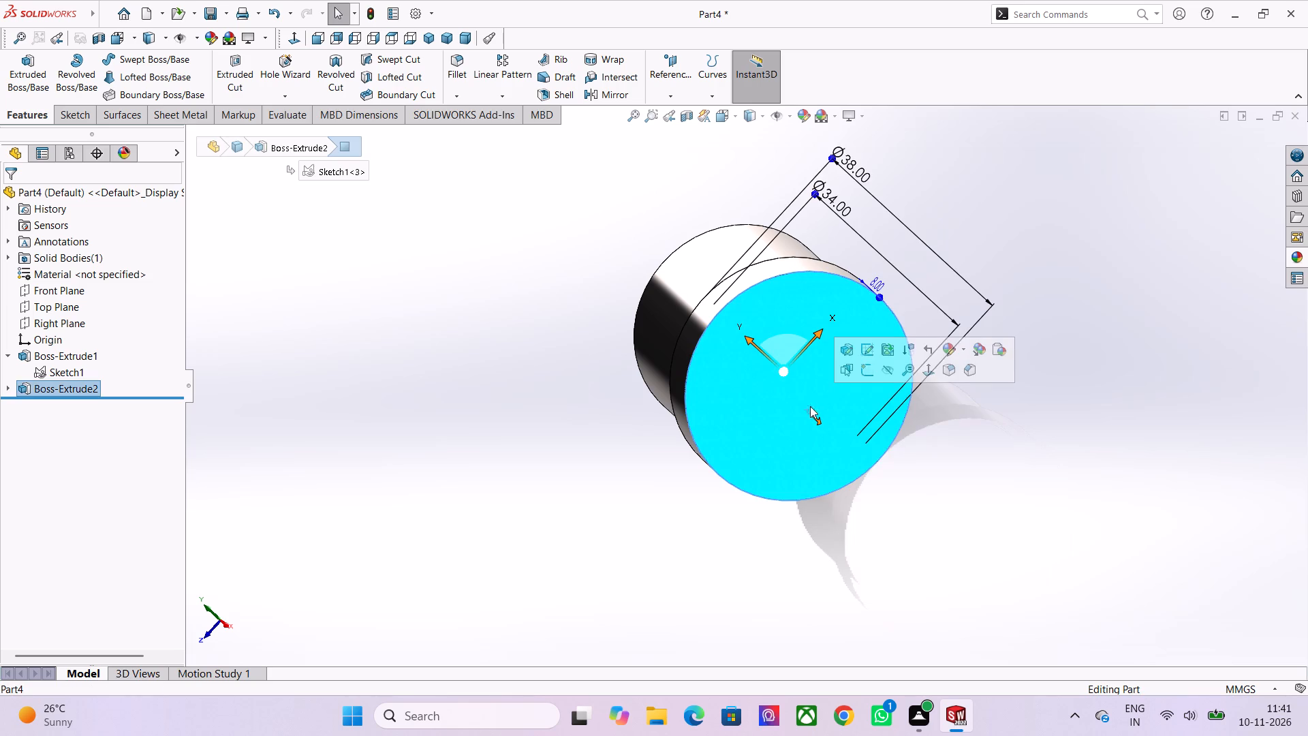
{"action": "left_click", "coordinate": [865, 370]}
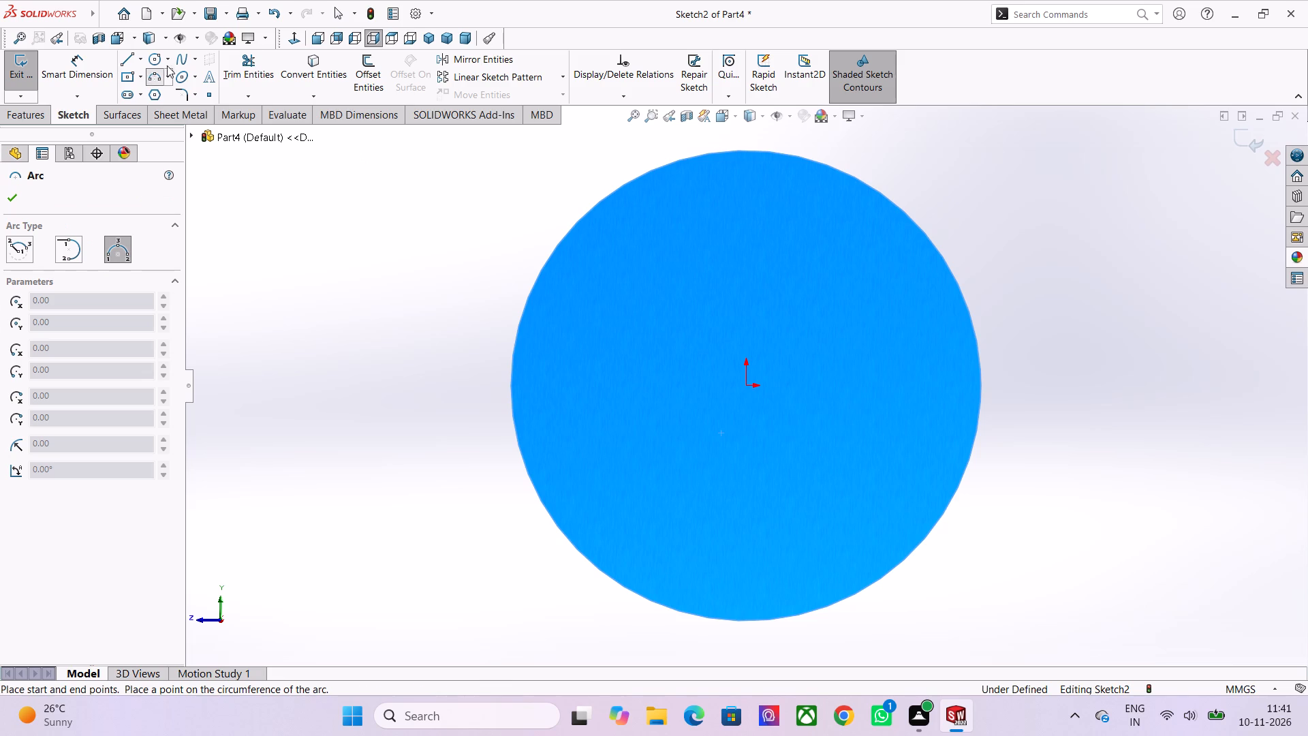
{"action": "scroll", "coordinate": [783, 189], "scroll_direction": "down", "scroll_amount": 5}
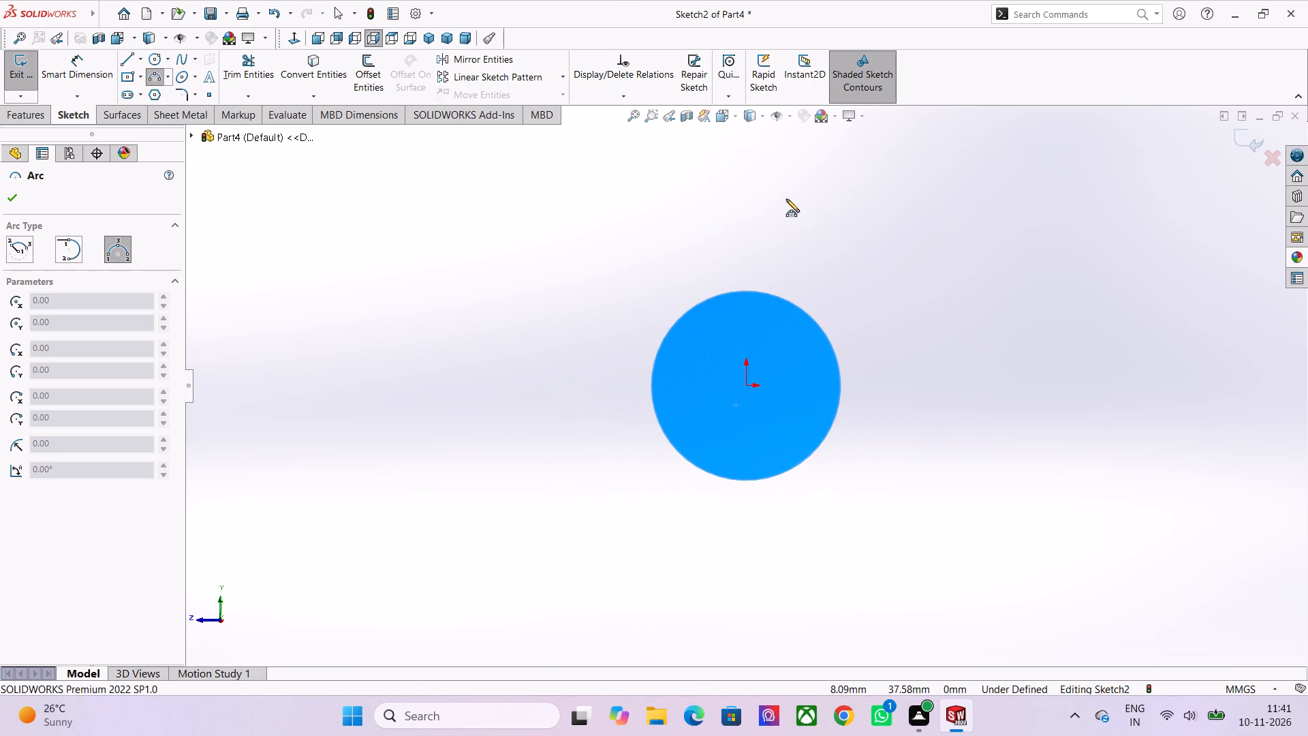
{"action": "scroll", "coordinate": [786, 198], "scroll_direction": "up", "scroll_amount": 1}
{"action": "scroll", "coordinate": [786, 198], "scroll_direction": "down", "scroll_amount": 1}
{"action": "left_click", "coordinate": [792, 215]}
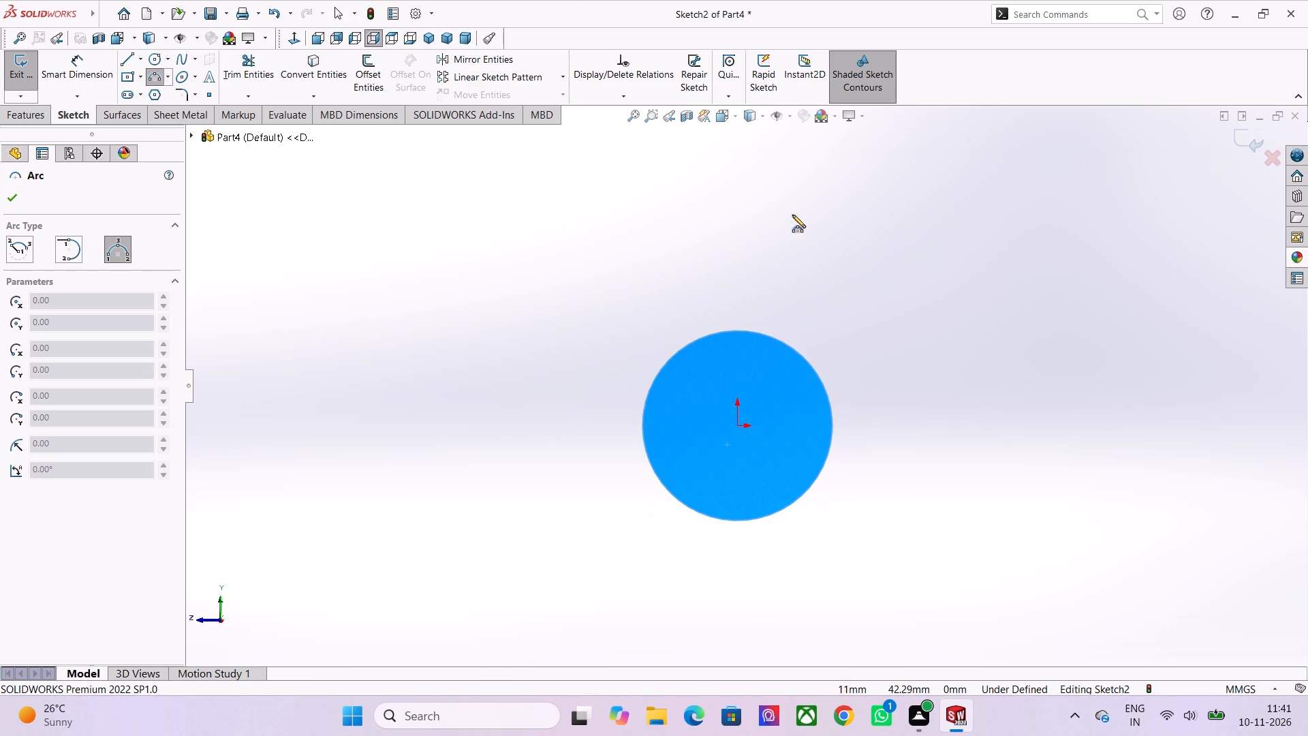
{"action": "left_click", "coordinate": [697, 215]}
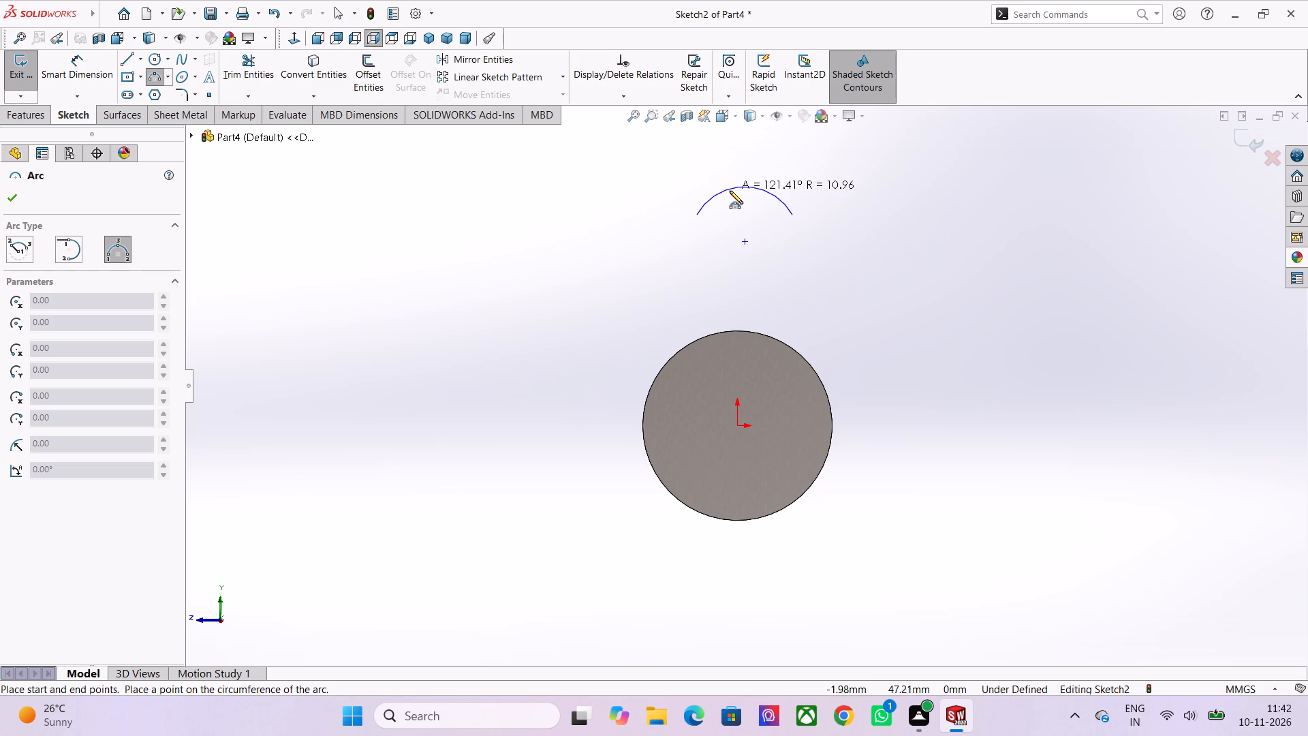
{"action": "left_click", "coordinate": [736, 195]}
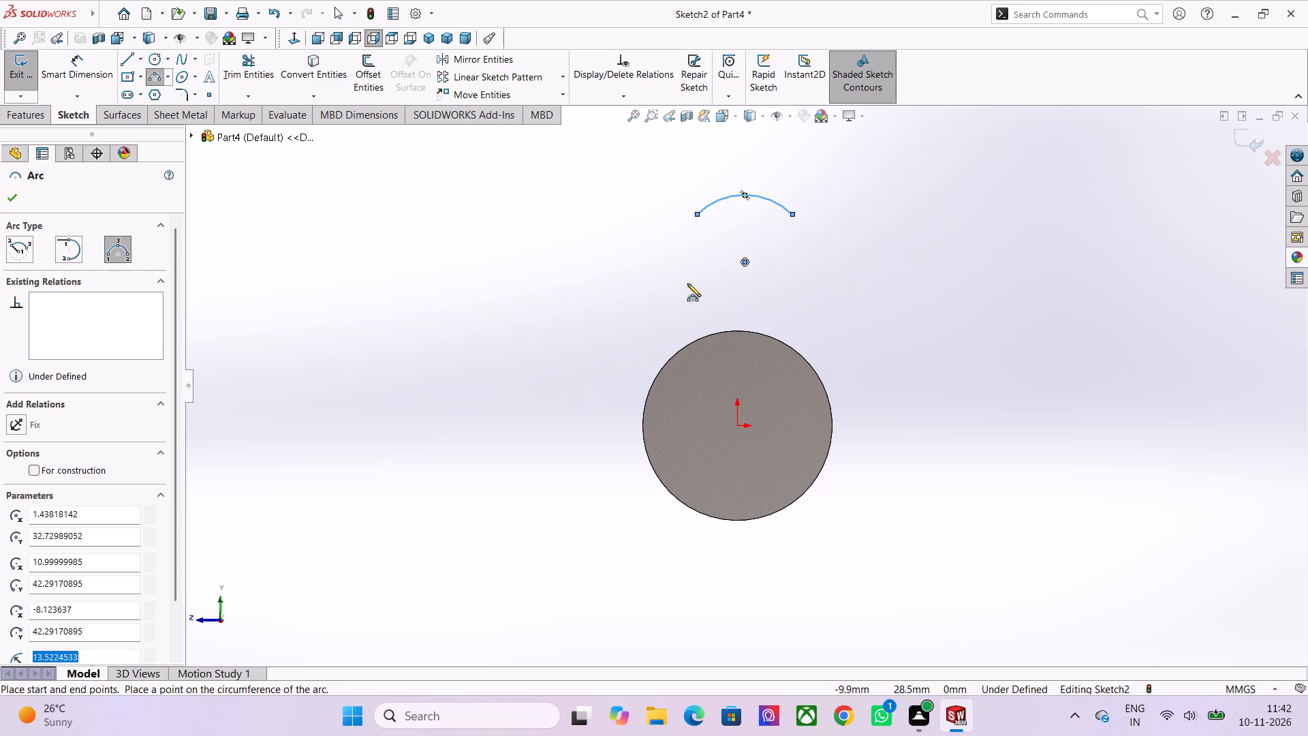
Draw a downward-bulging three-point arc below the circular face, about 63 mm wide with radius about 44.7 mm.
{"action": "scroll", "coordinate": [700, 631], "scroll_direction": "down", "scroll_amount": 3}
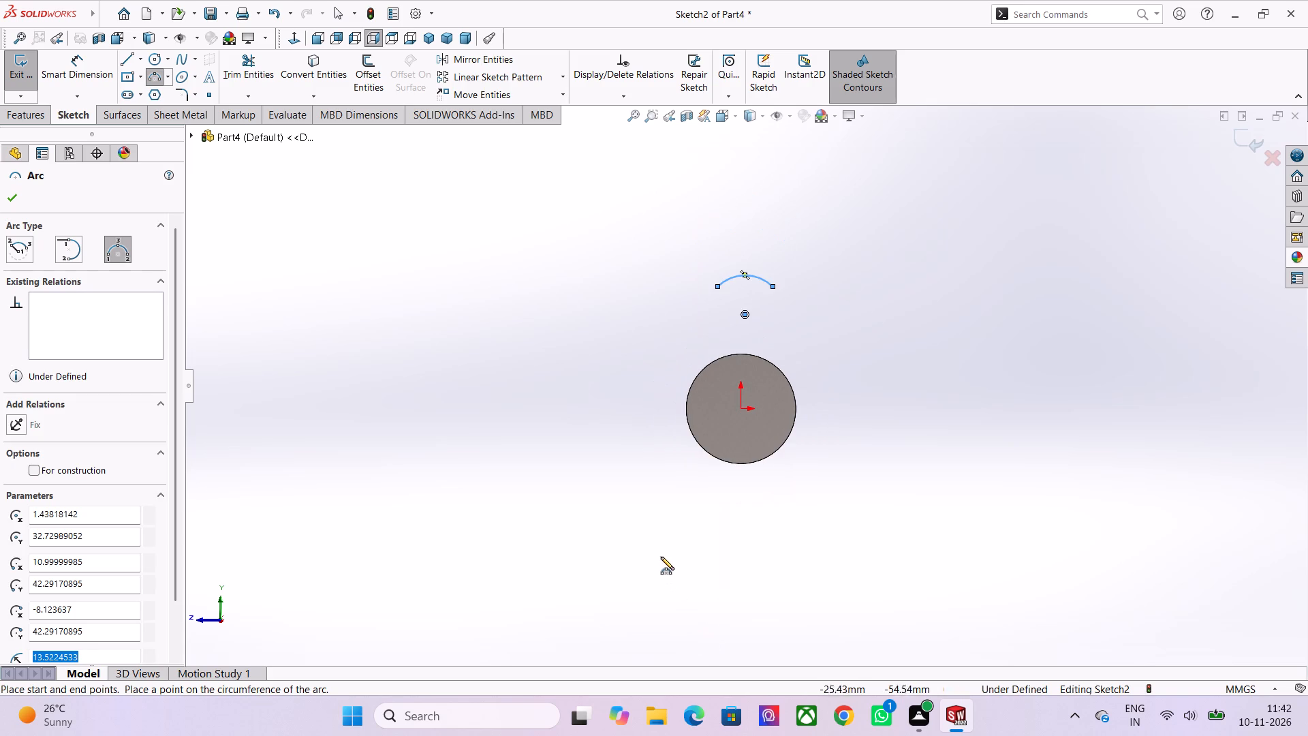
{"action": "left_click", "coordinate": [644, 519]}
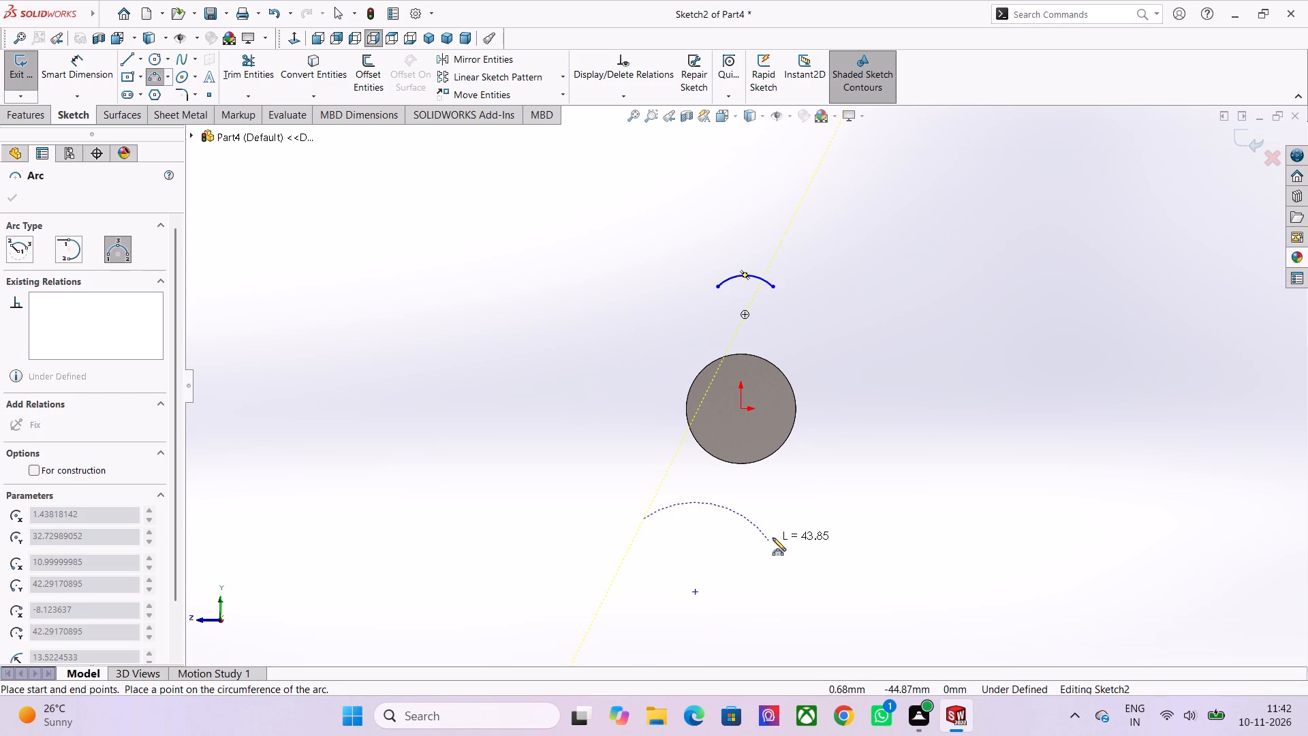
{"action": "left_click", "coordinate": [826, 517]}
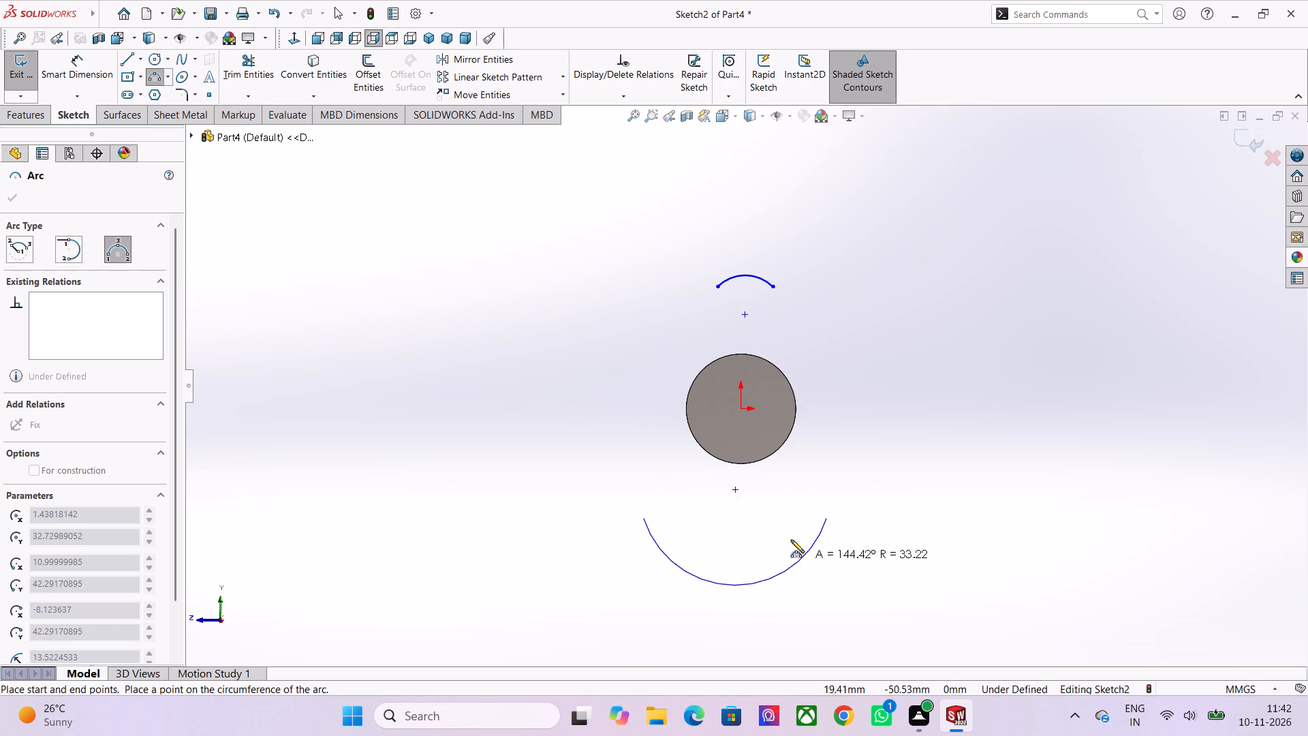
{"action": "left_click", "coordinate": [800, 539]}
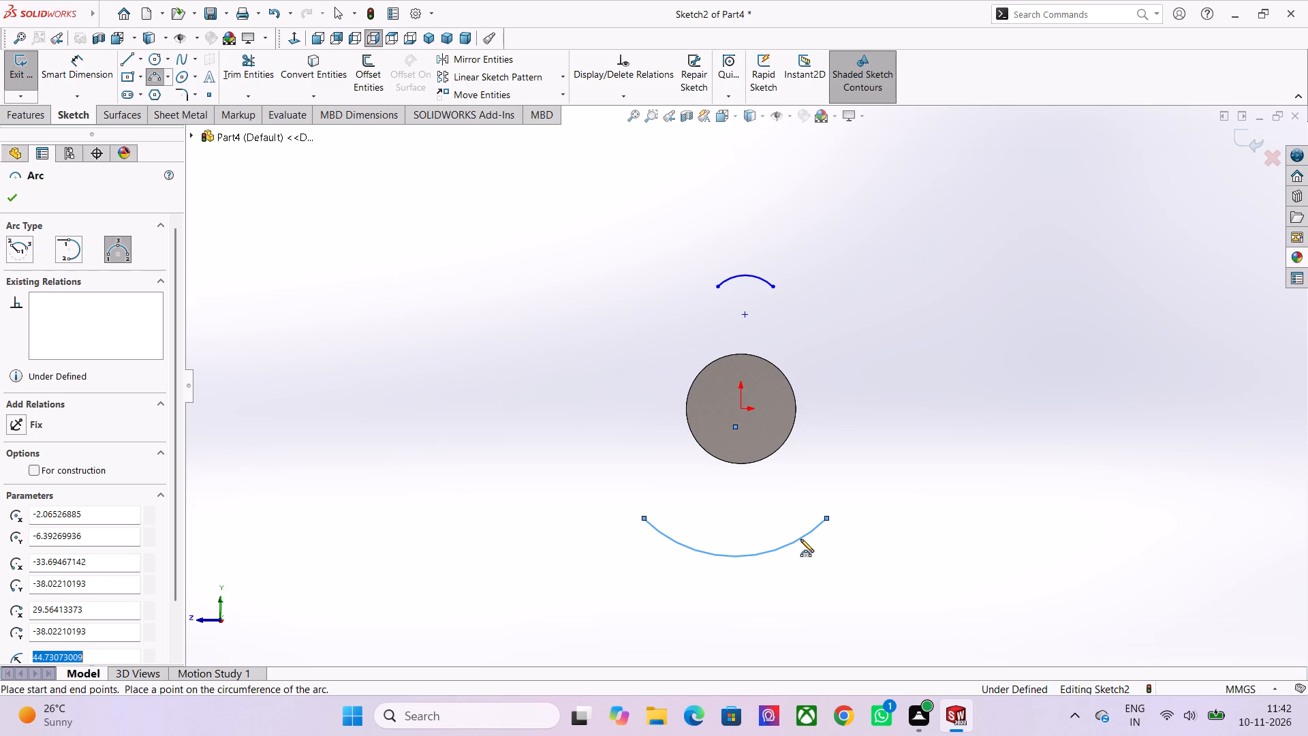
{"action": "key", "text": "Escape"}
{"action": "key", "text": "Escape"}
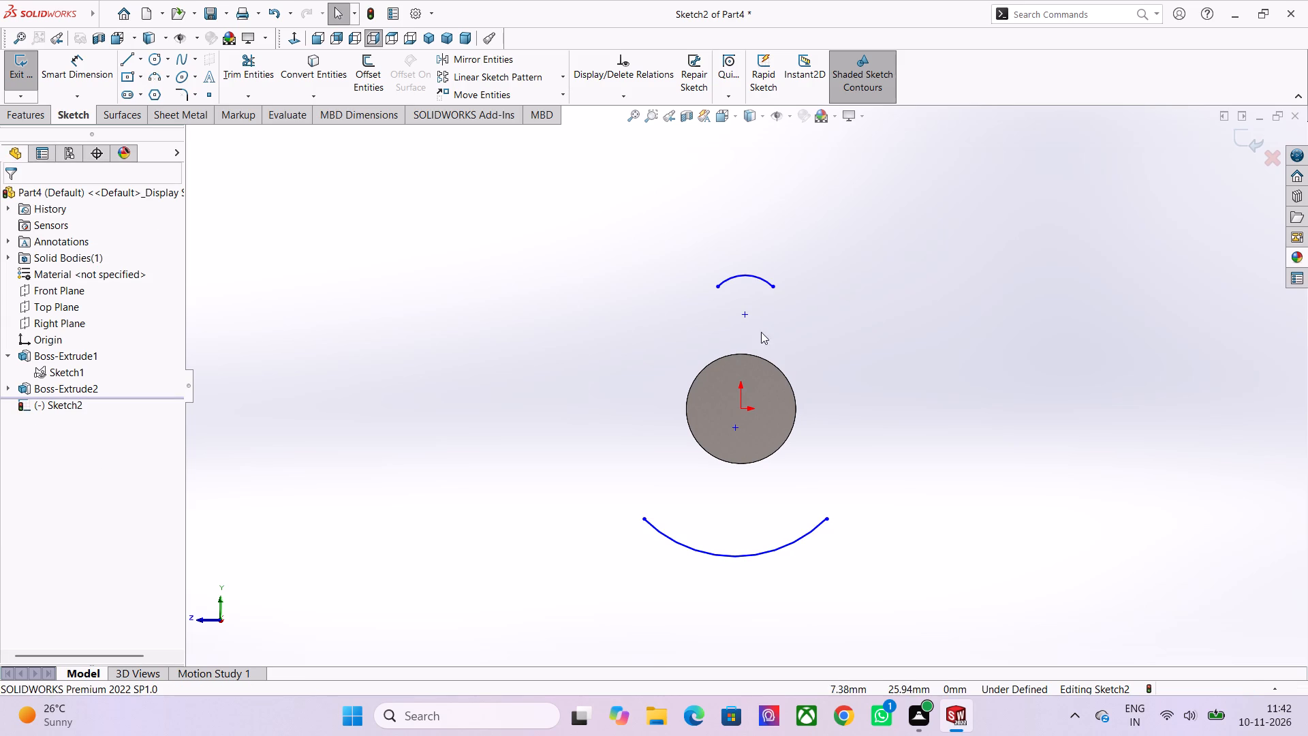
Add a horizontal relation between the two endpoints of the small upper arc.
{"action": "scroll", "coordinate": [731, 290], "scroll_direction": "up", "scroll_amount": 2}
{"action": "left_click", "coordinate": [713, 295]}
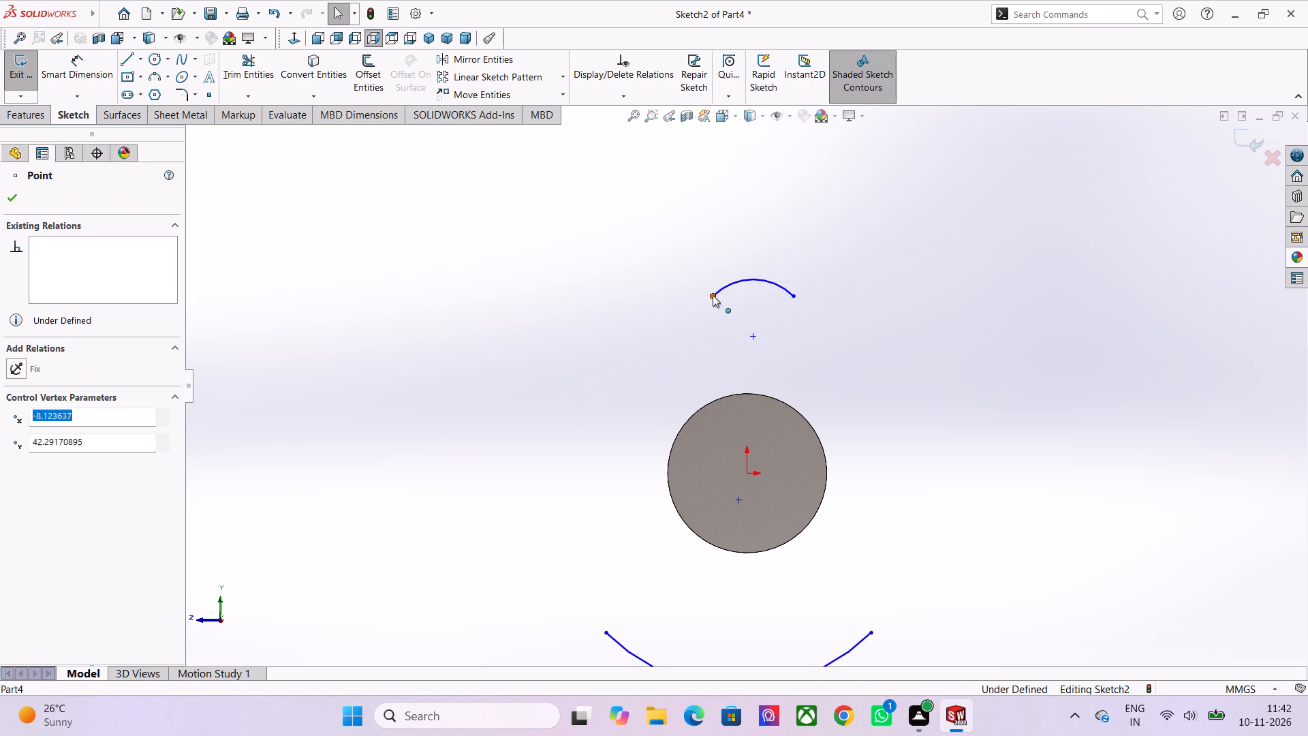
{"action": "left_click", "coordinate": [796, 297], "text": "ctrl"}
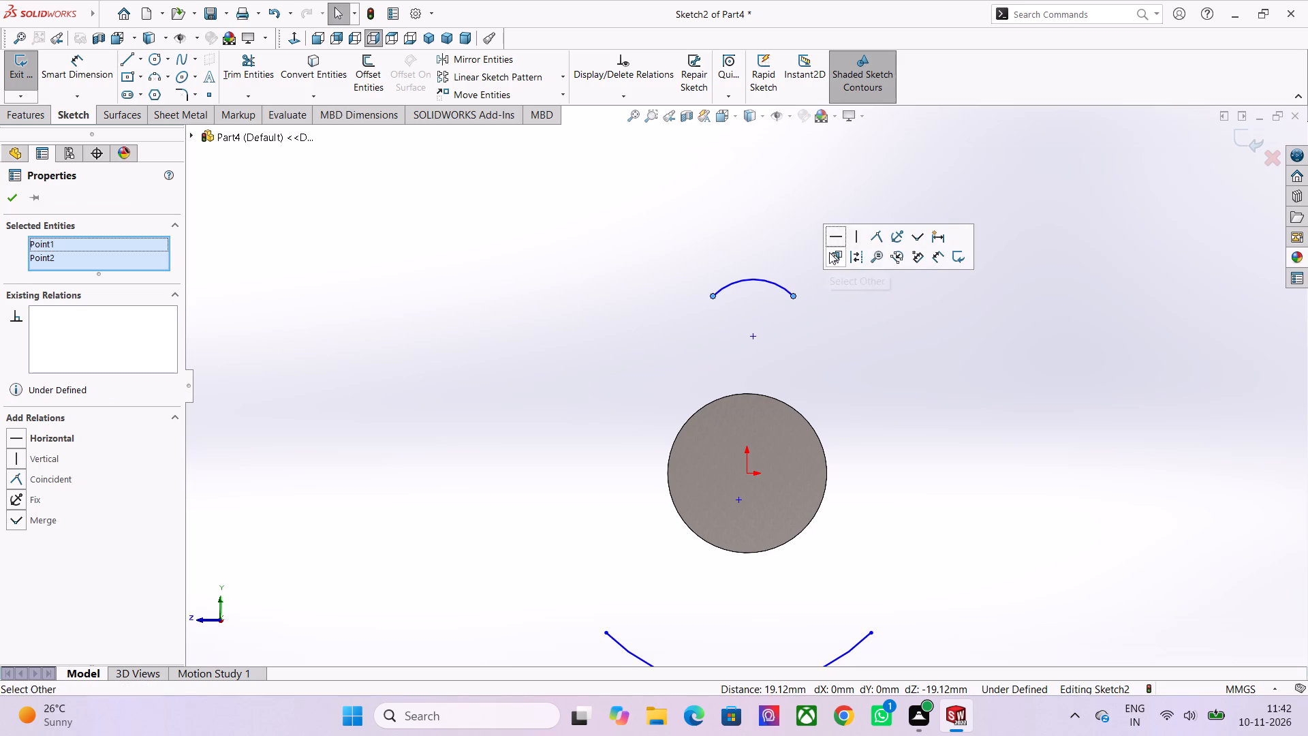
{"action": "left_click", "coordinate": [836, 234]}
{"action": "scroll", "coordinate": [779, 657], "scroll_direction": "down", "scroll_amount": 2}
{"action": "key", "text": "Escape"}
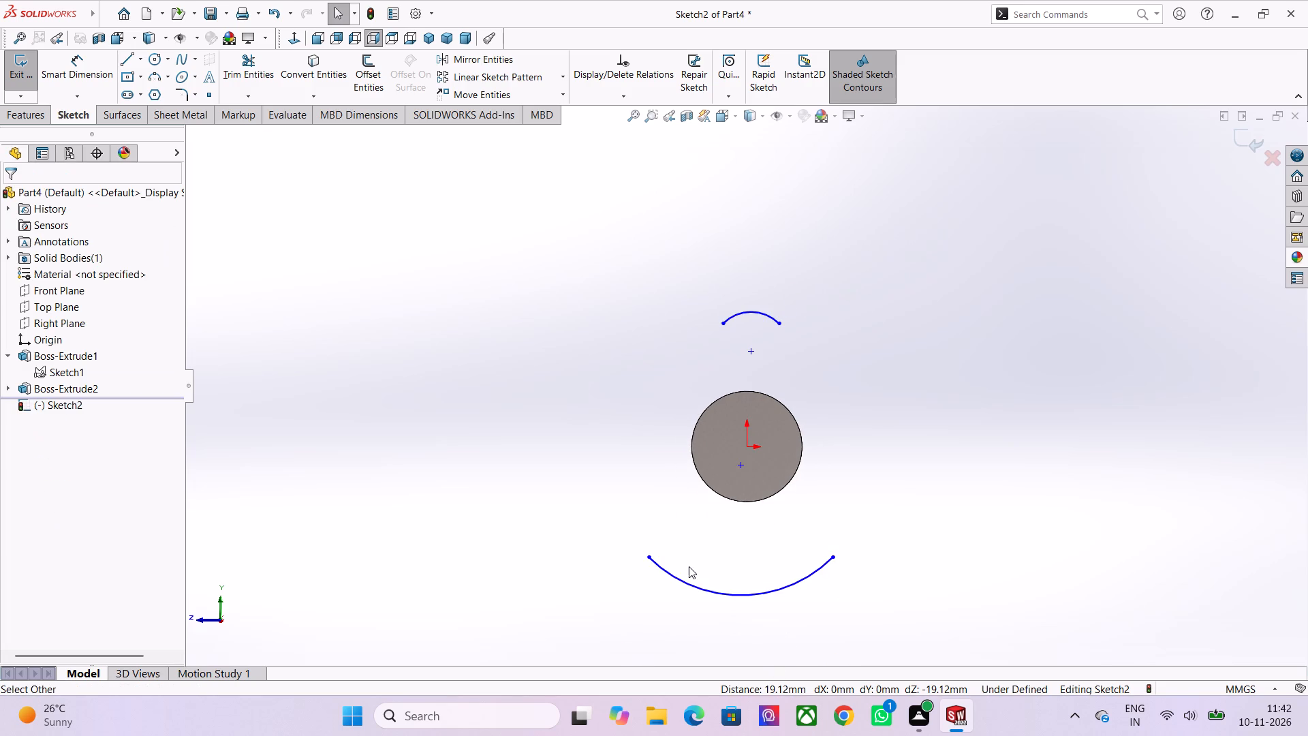
Add a horizontal relation between the two endpoints of the large lower arc.
{"action": "left_click", "coordinate": [647, 557], "text": "ctrl"}
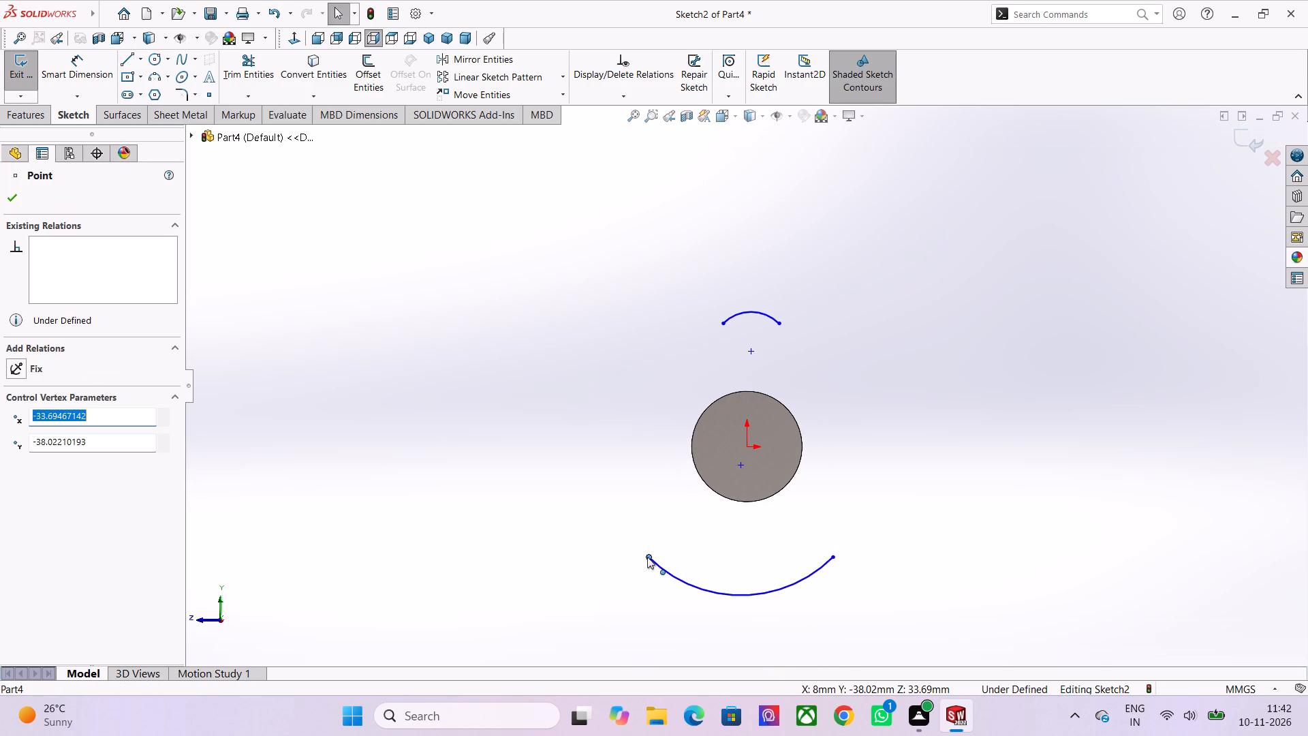
{"action": "left_click", "coordinate": [834, 557], "text": "ctrl"}
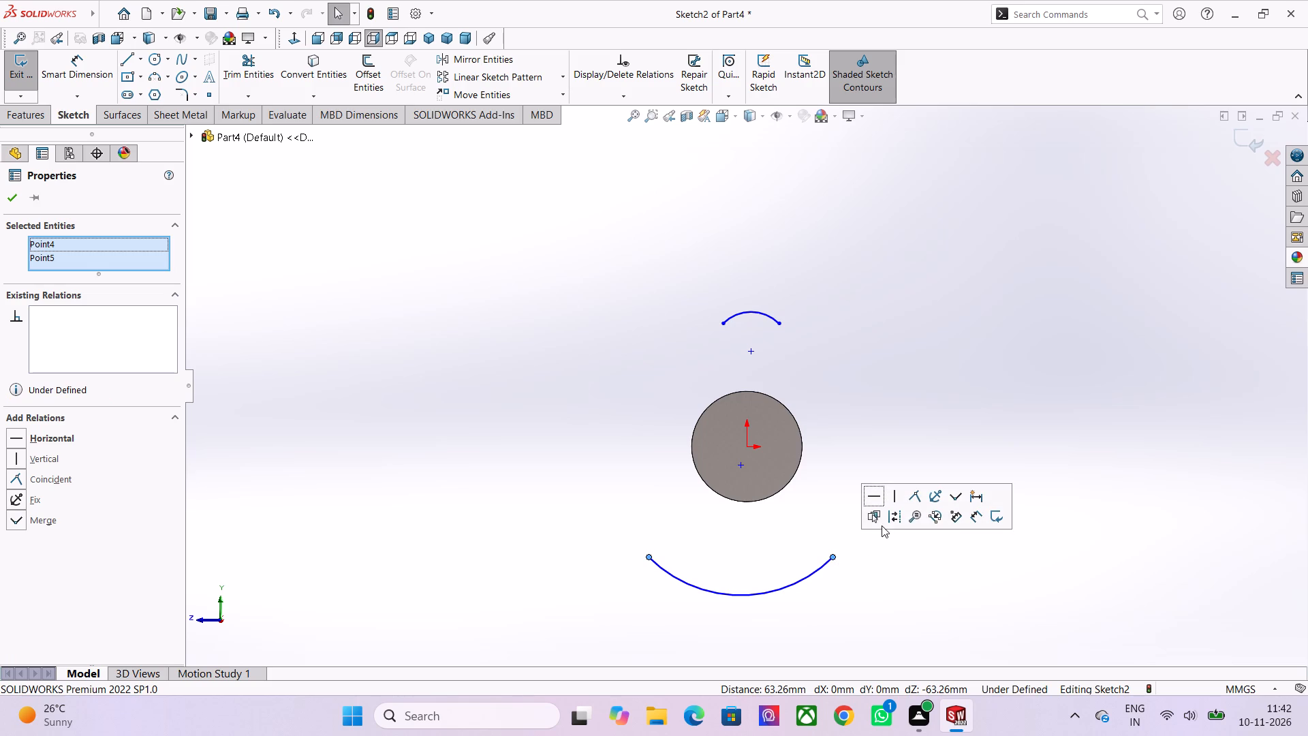
{"action": "left_click", "coordinate": [871, 493]}
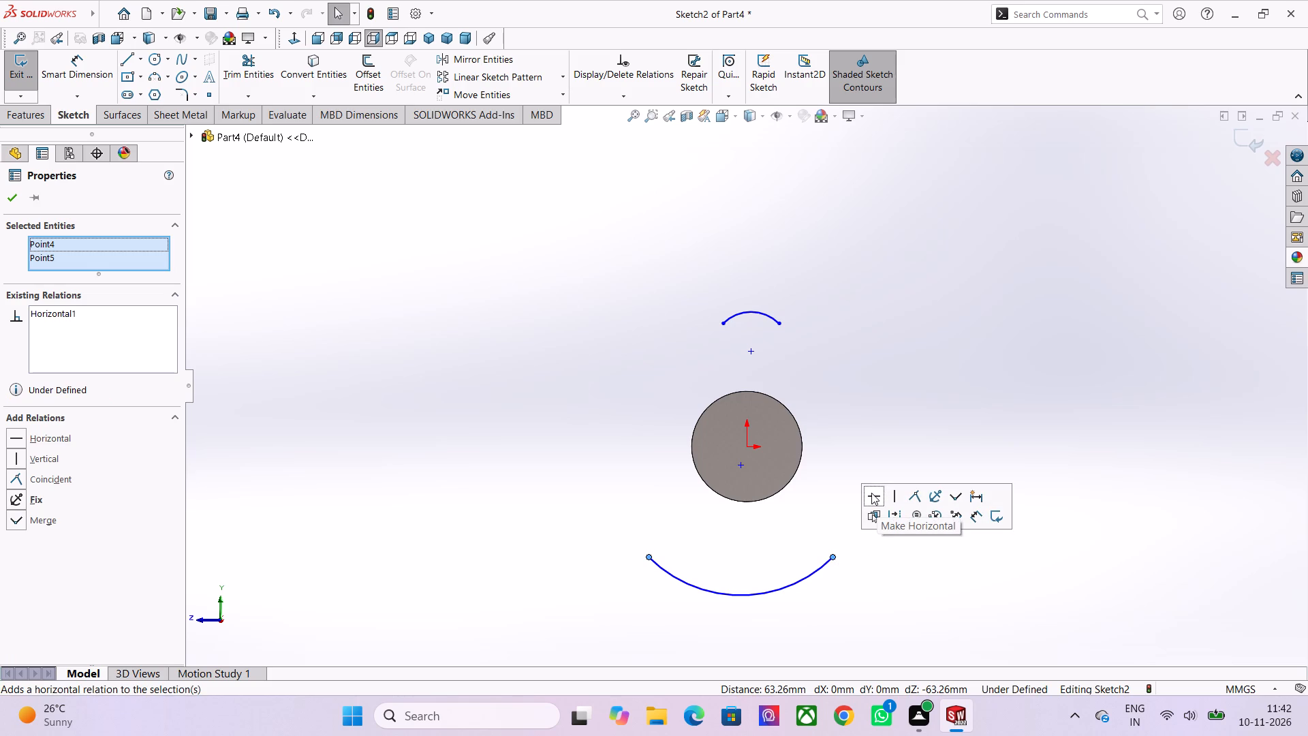
{"action": "left_click", "coordinate": [871, 493]}
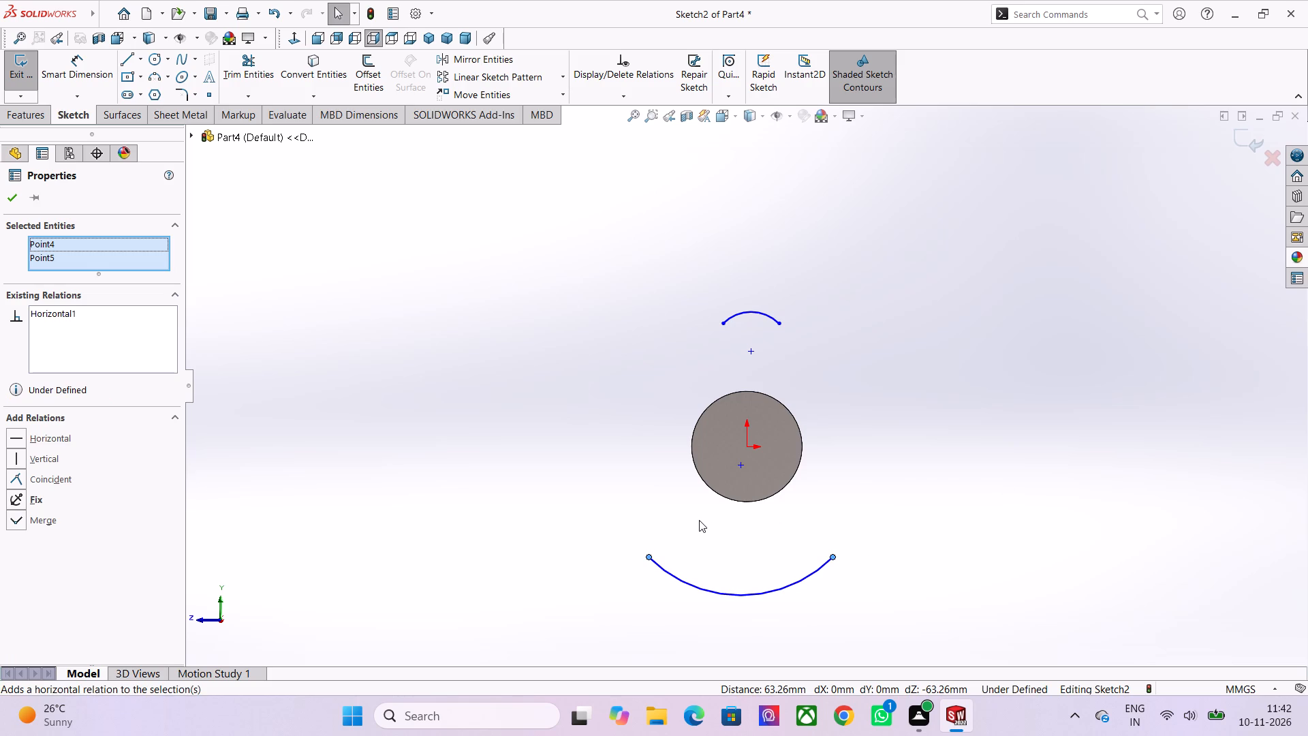
{"action": "left_click", "coordinate": [699, 520]}
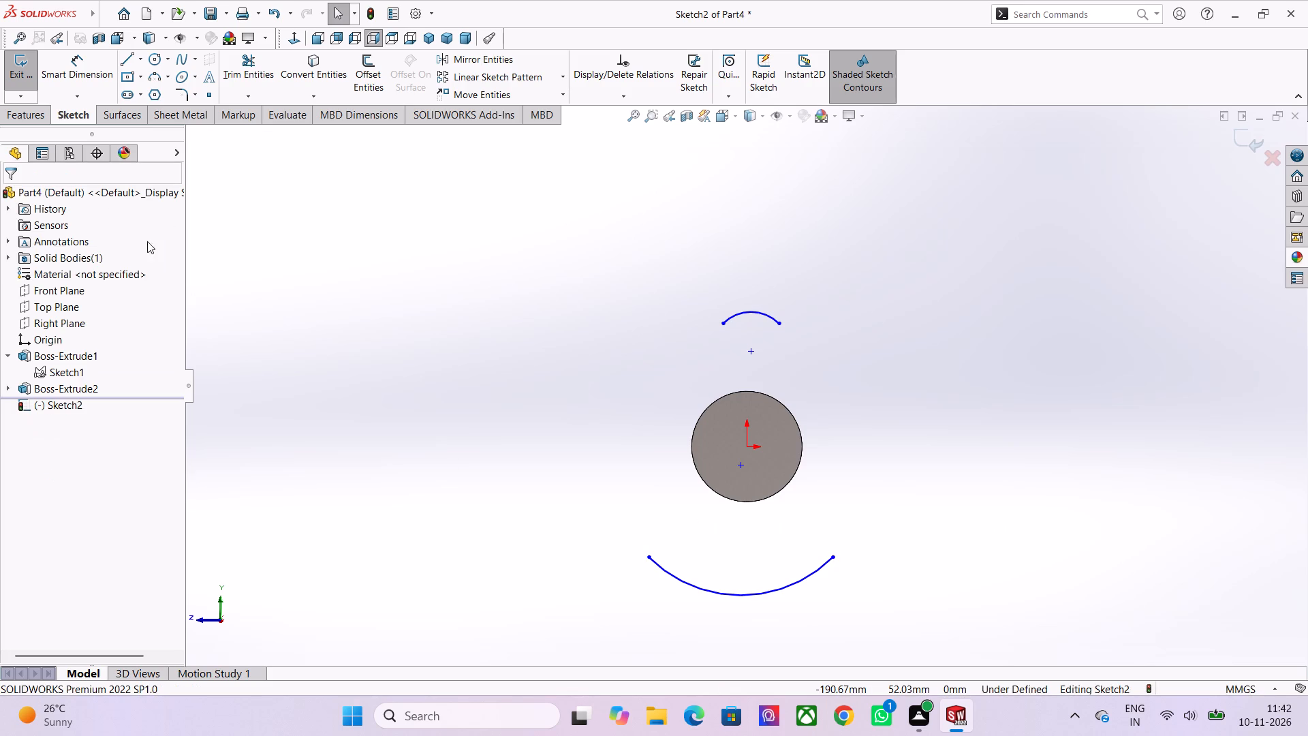
Join the left ends of the upper and lower arcs with an outward-bulging three-point arc of radius about 108.6 mm.
{"action": "left_click", "coordinate": [155, 82]}
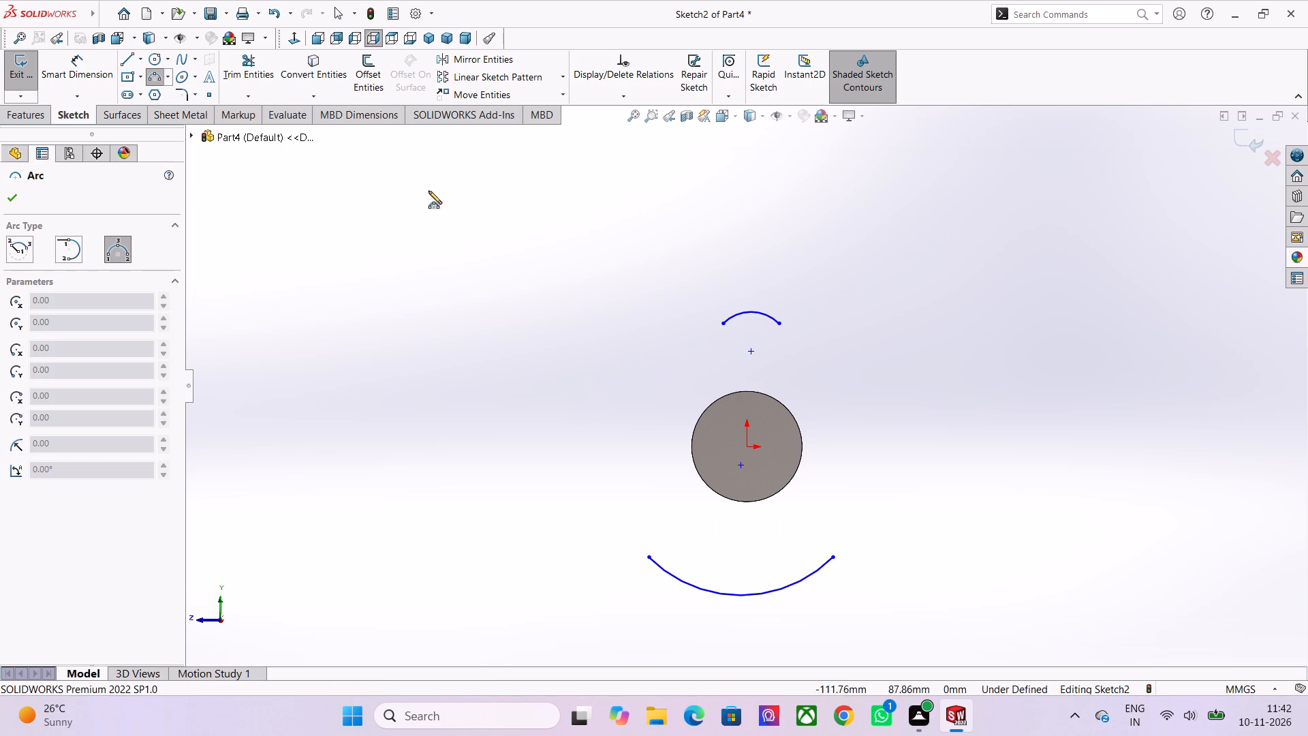
{"action": "left_click", "coordinate": [721, 326]}
{"action": "left_click", "coordinate": [649, 557]}
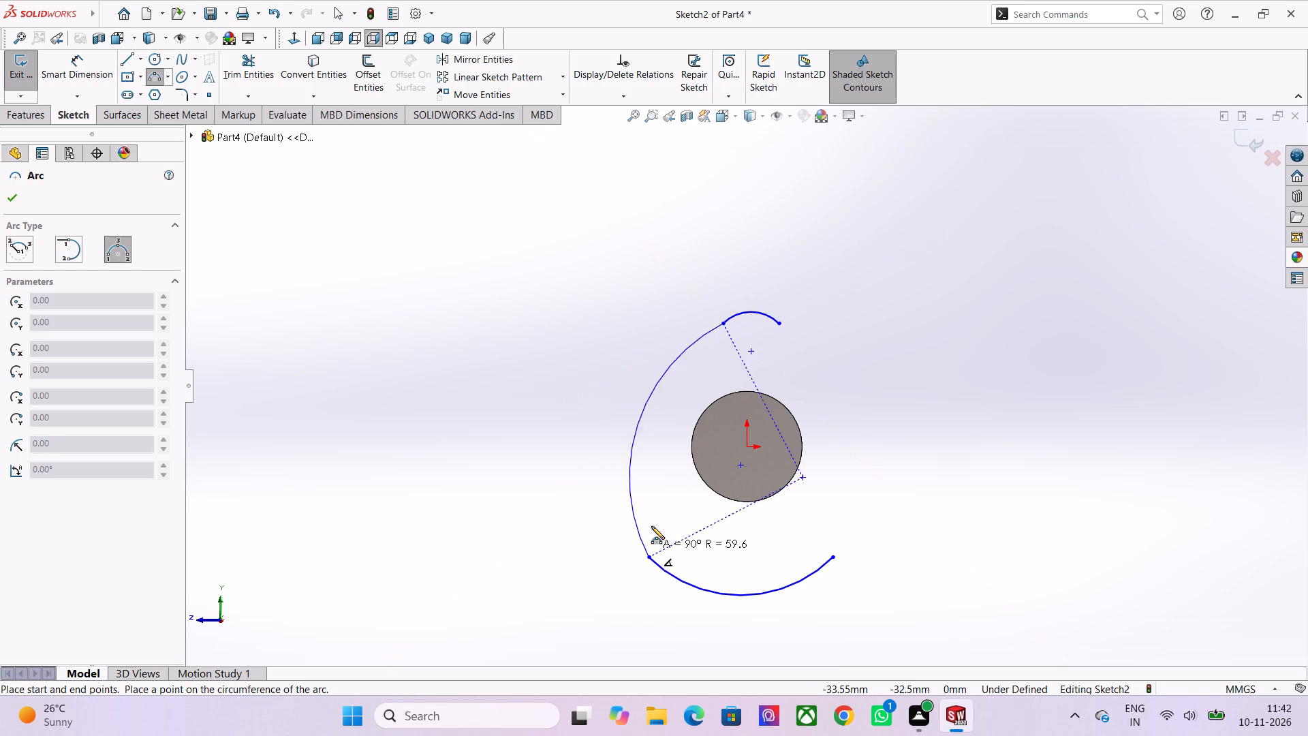
{"action": "left_click", "coordinate": [655, 459]}
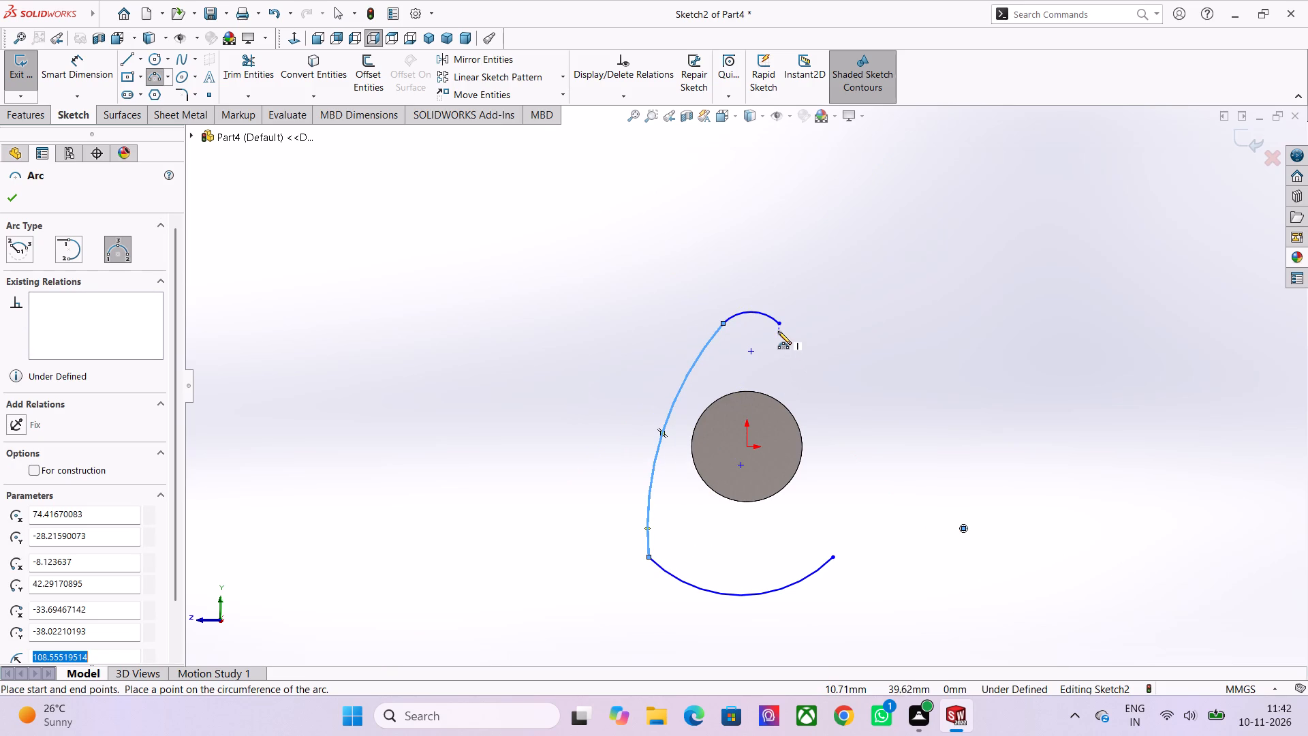
Join the right ends of the upper and lower arcs with an outward-bulging three-point arc of radius about 98 mm.
{"action": "left_click", "coordinate": [779, 323]}
{"action": "left_click", "coordinate": [834, 557]}
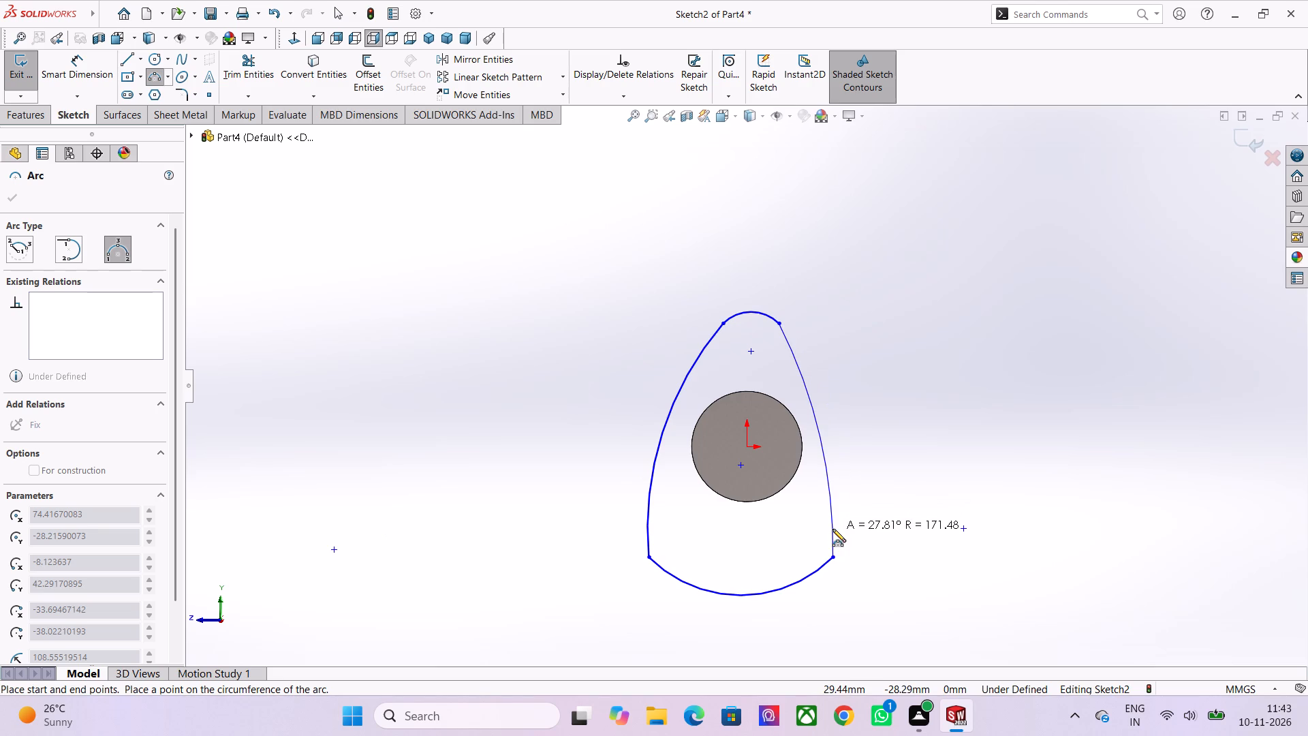
{"action": "scroll", "coordinate": [832, 529], "scroll_direction": "up", "scroll_amount": 3}
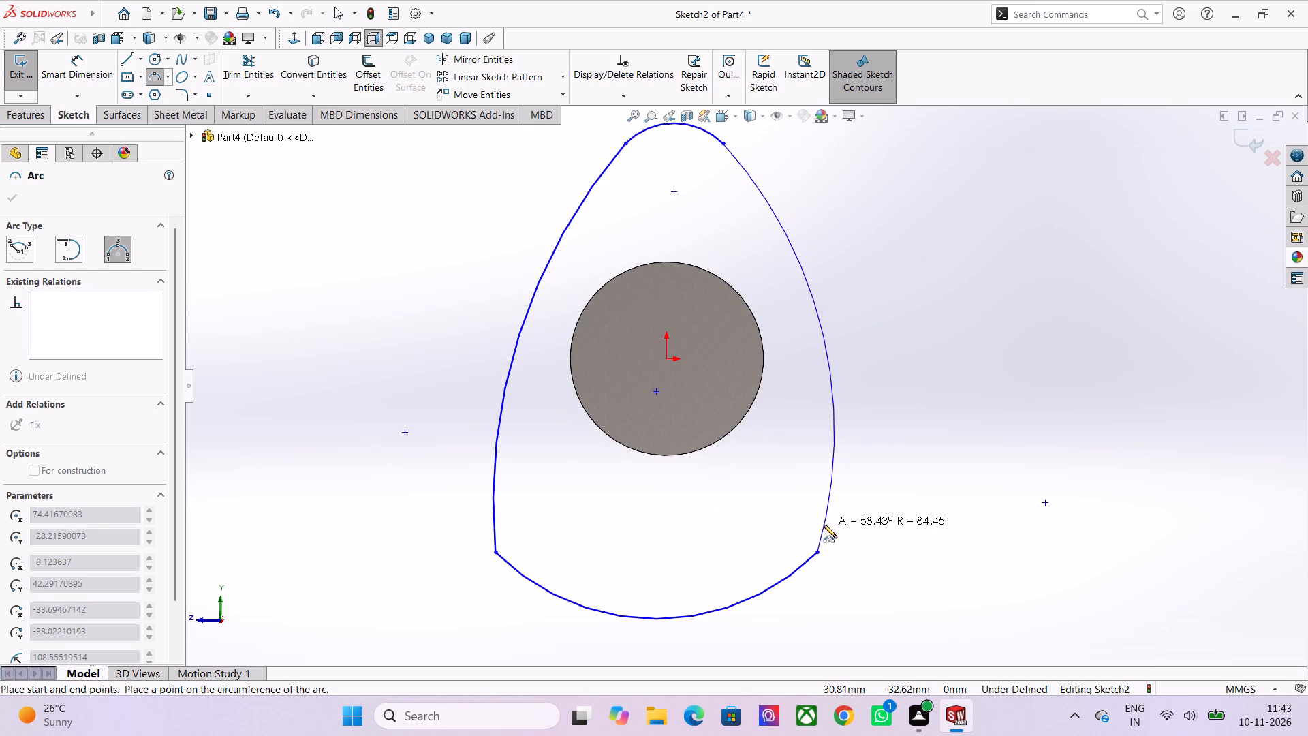
{"action": "left_click", "coordinate": [822, 525]}
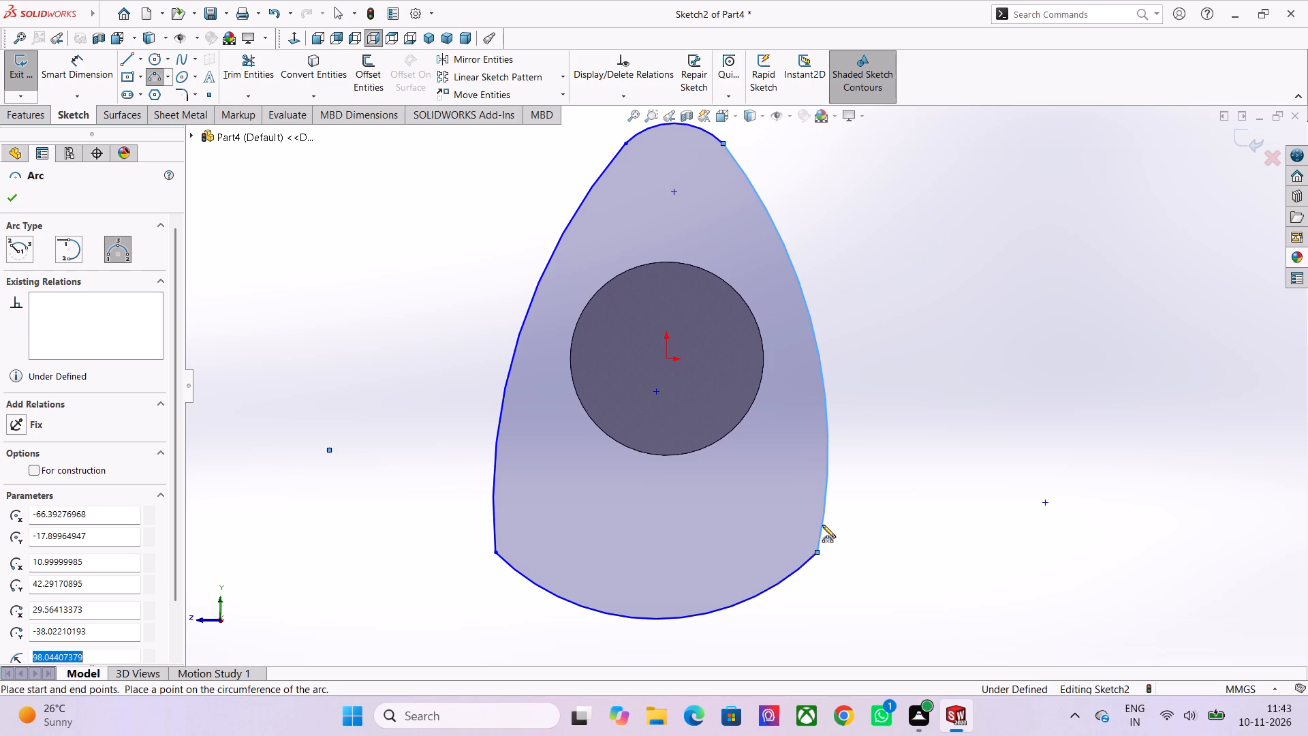
{"action": "key", "text": "Escape"}
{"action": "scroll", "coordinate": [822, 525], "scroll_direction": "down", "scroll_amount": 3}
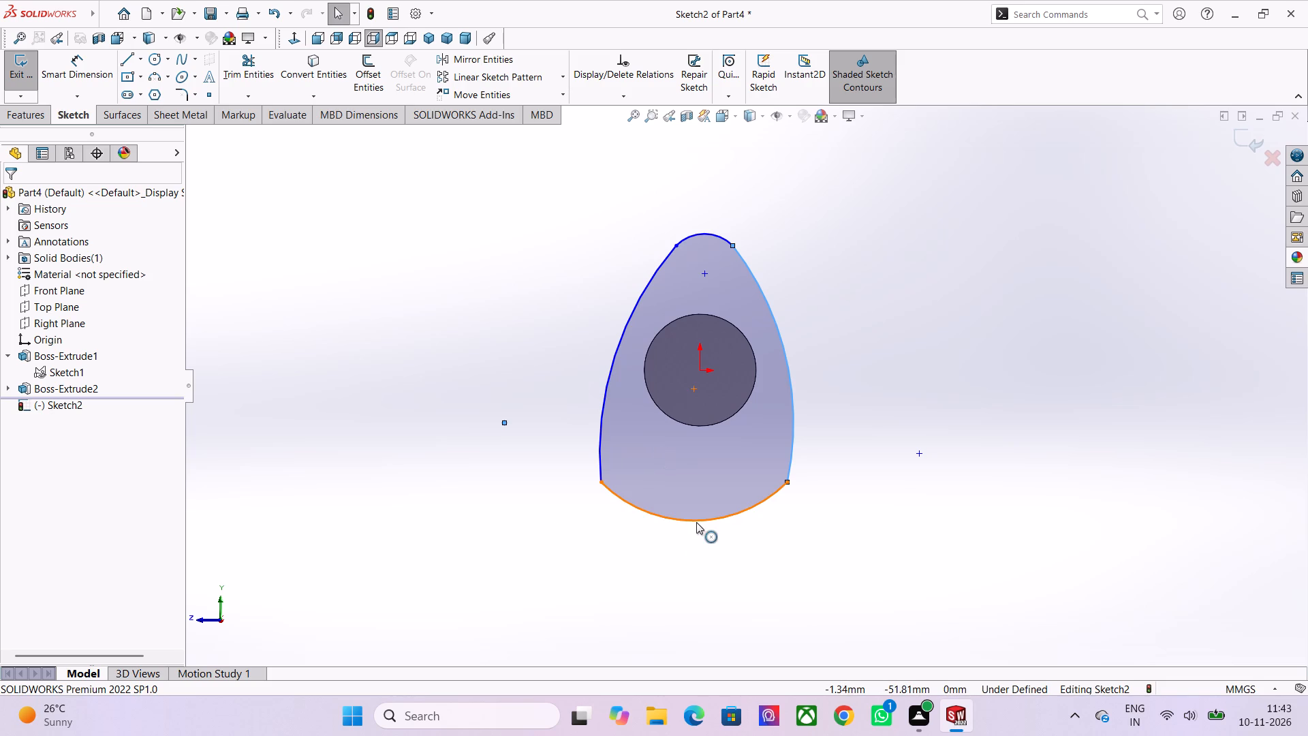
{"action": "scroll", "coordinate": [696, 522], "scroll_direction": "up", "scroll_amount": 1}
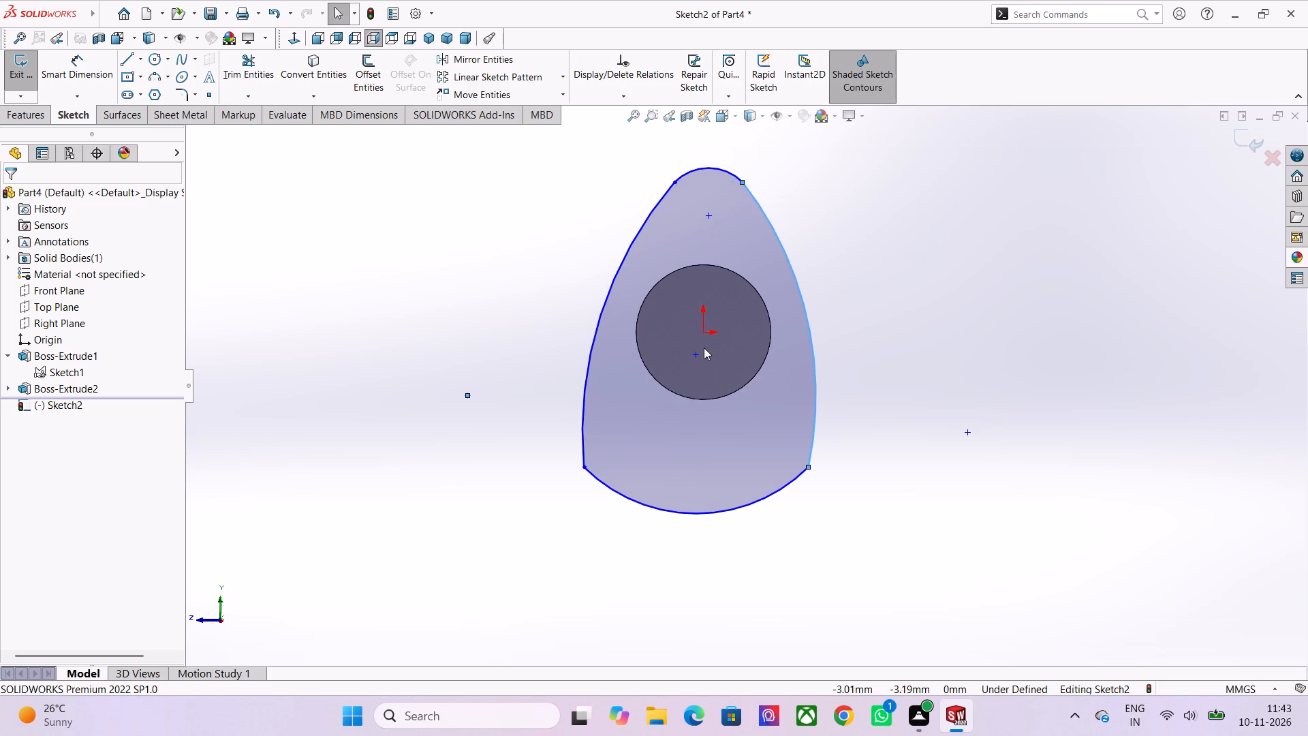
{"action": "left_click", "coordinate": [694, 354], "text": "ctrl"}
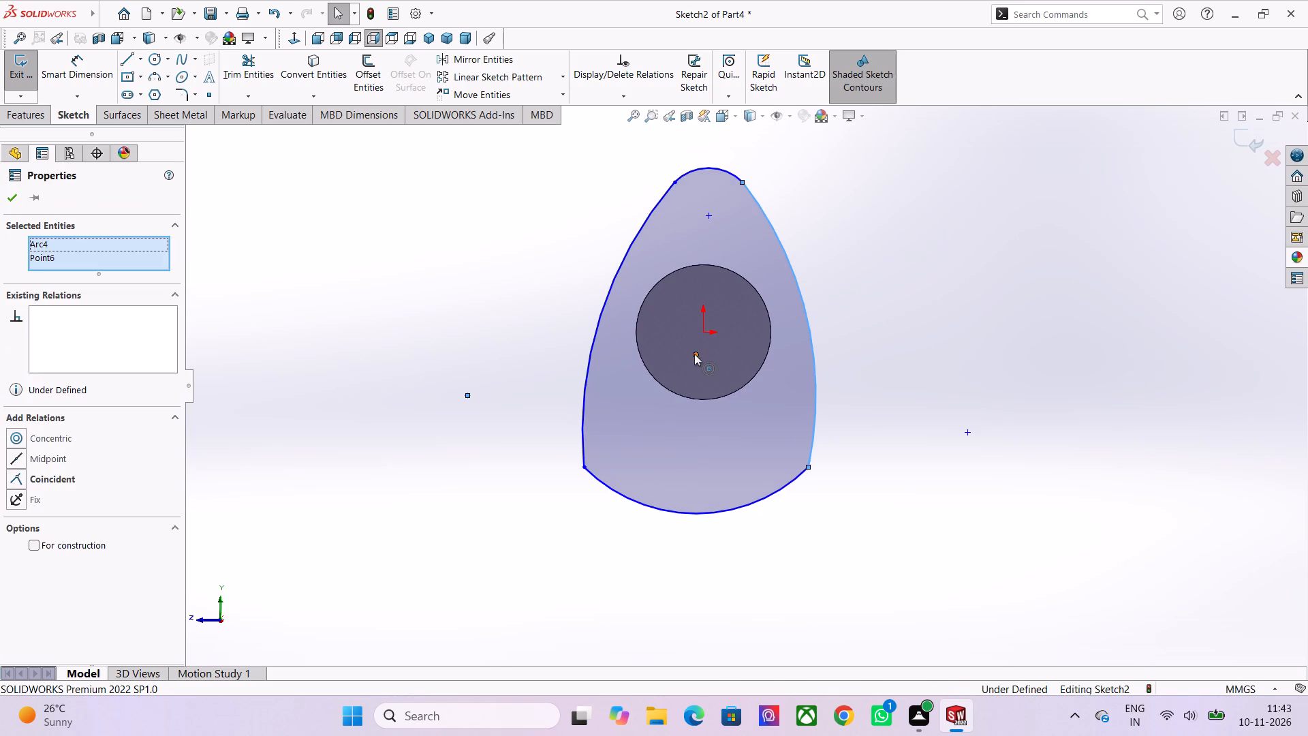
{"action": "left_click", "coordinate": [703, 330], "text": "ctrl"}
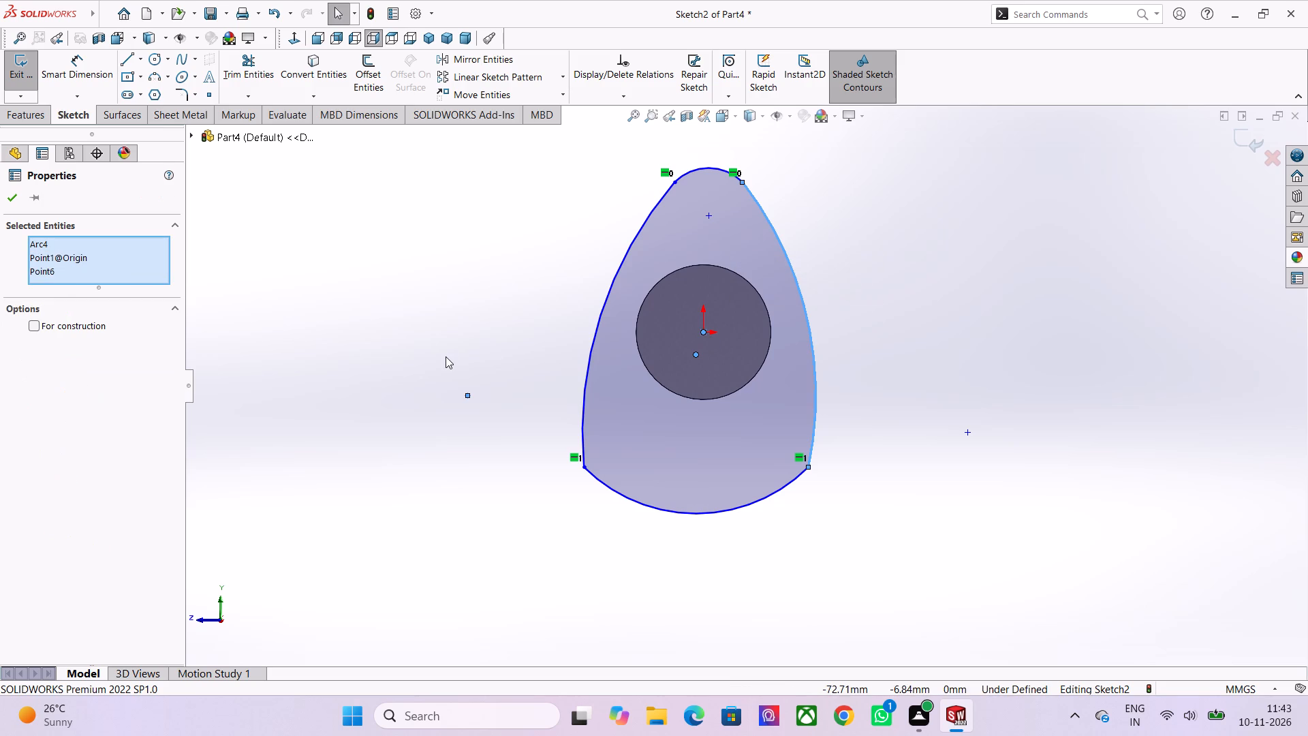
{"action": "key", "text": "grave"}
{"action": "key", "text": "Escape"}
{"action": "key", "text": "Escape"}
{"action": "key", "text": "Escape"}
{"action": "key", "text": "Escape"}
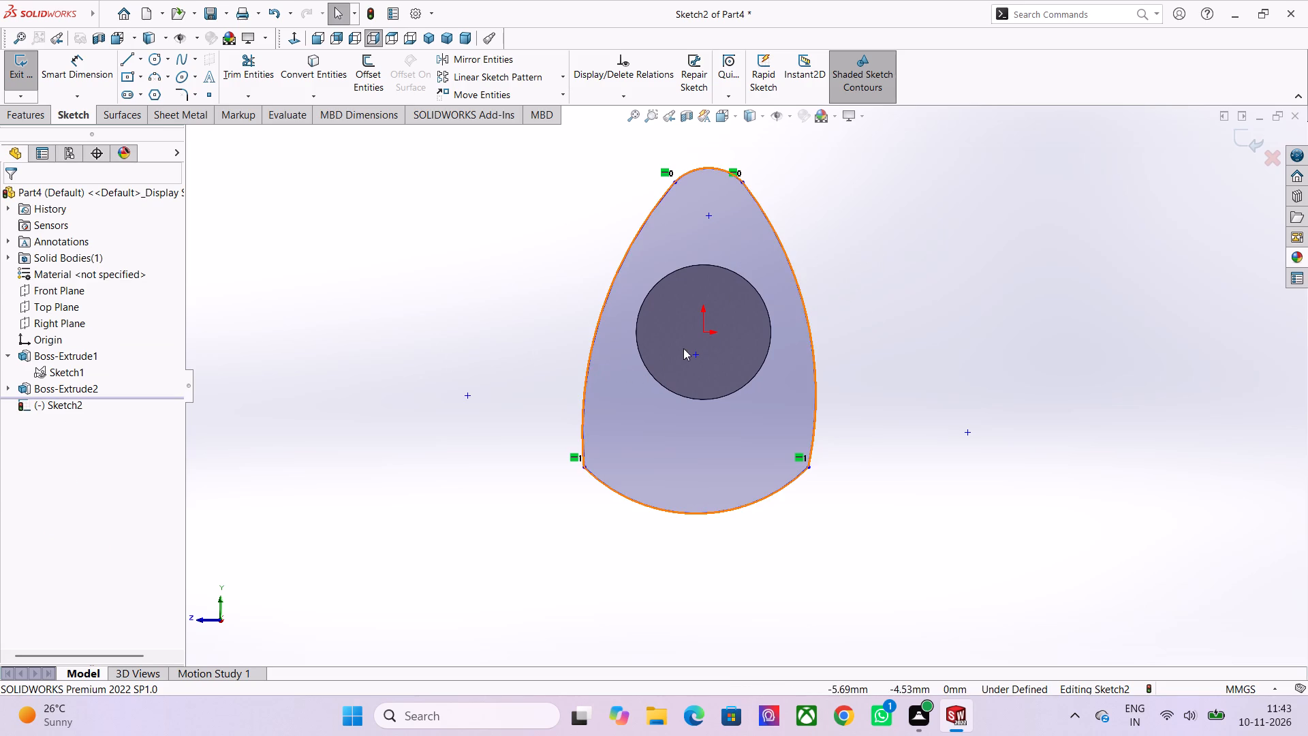
Add a coincident relation between the large lower arc's centre point and the origin.
{"action": "left_click", "coordinate": [703, 329], "text": "ctrl"}
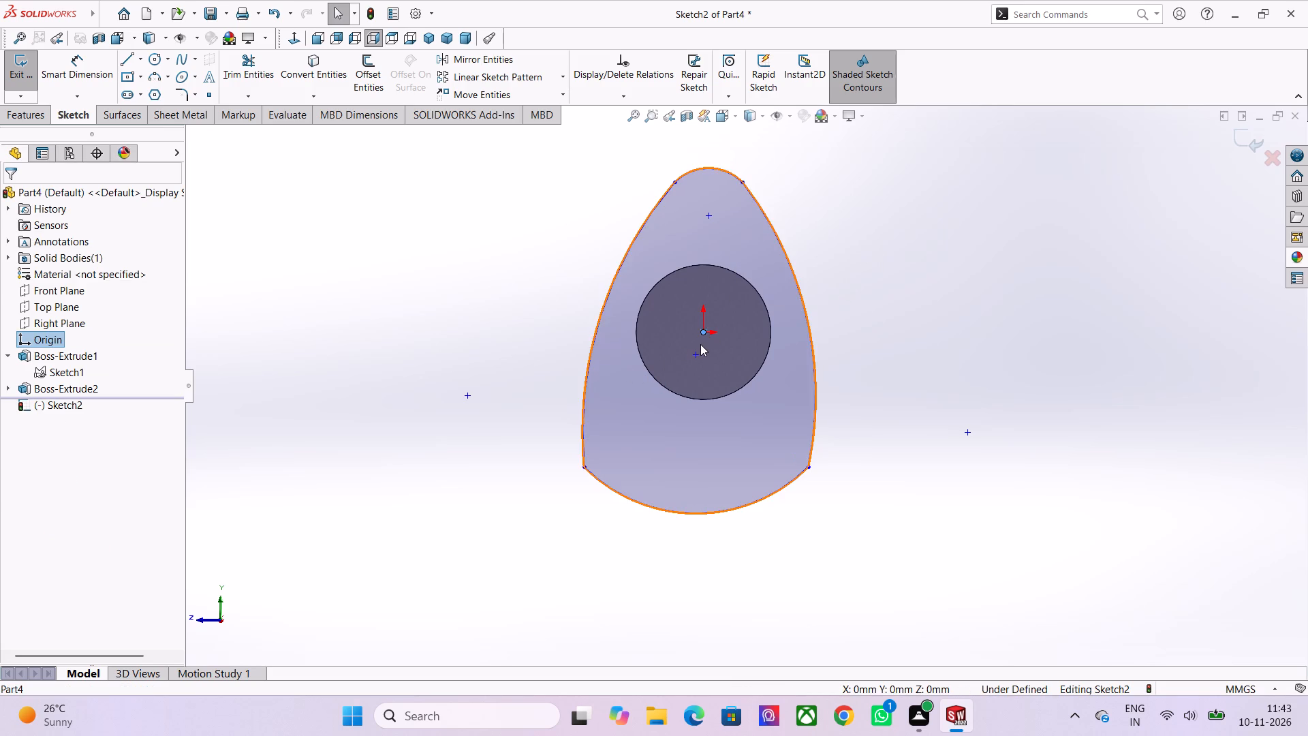
{"action": "left_click", "coordinate": [696, 352], "text": "ctrl"}
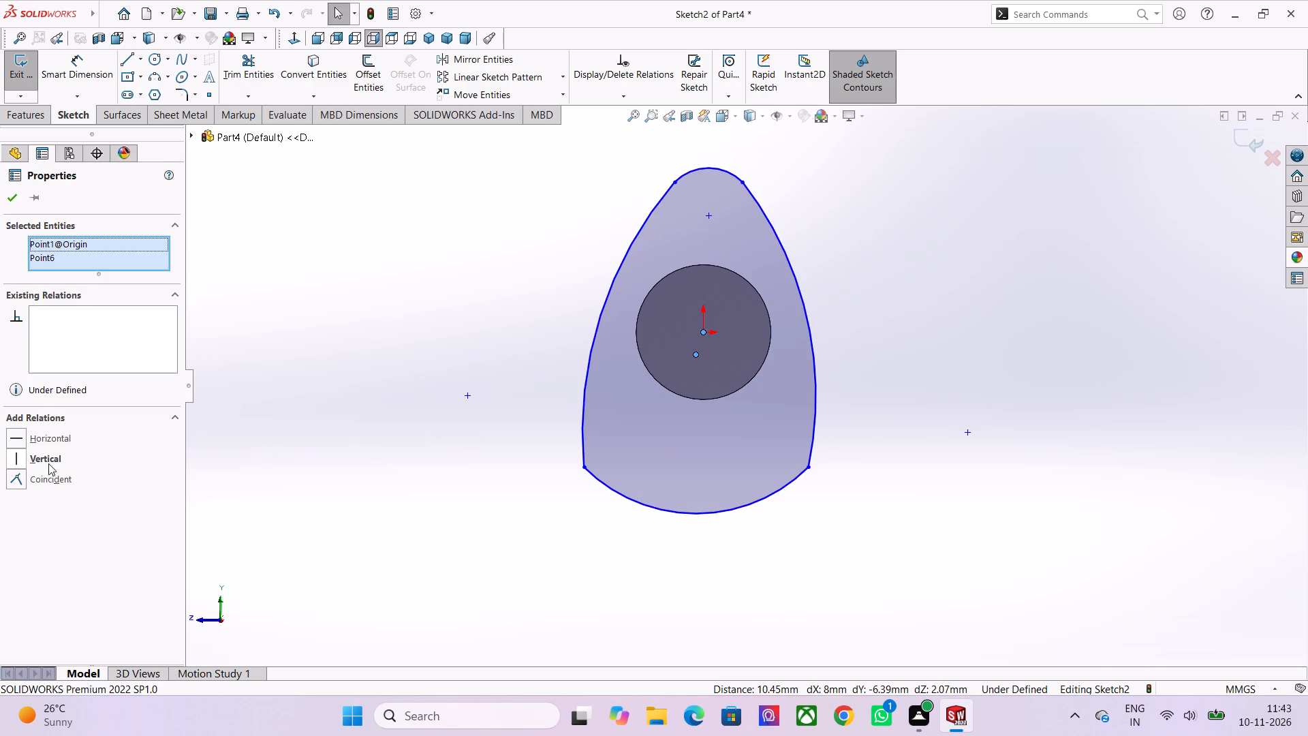
{"action": "left_click", "coordinate": [33, 478]}
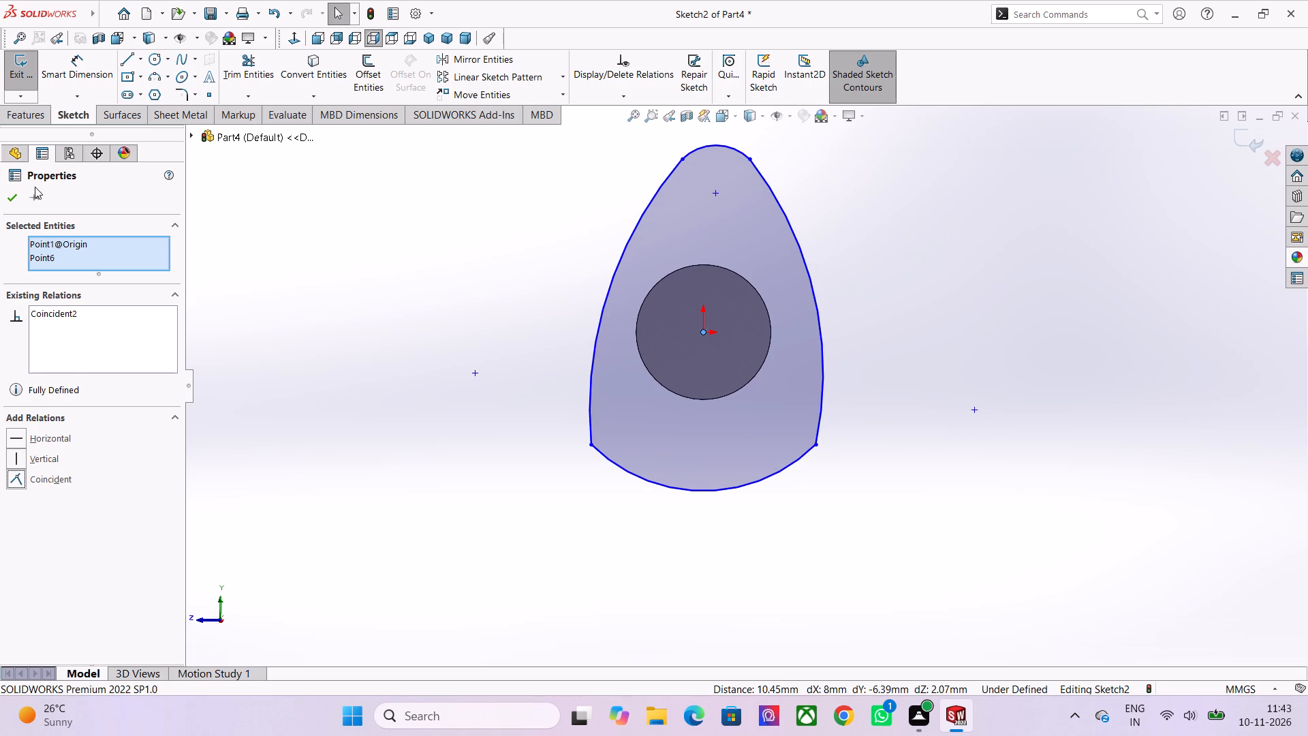
{"action": "left_click", "coordinate": [14, 198]}
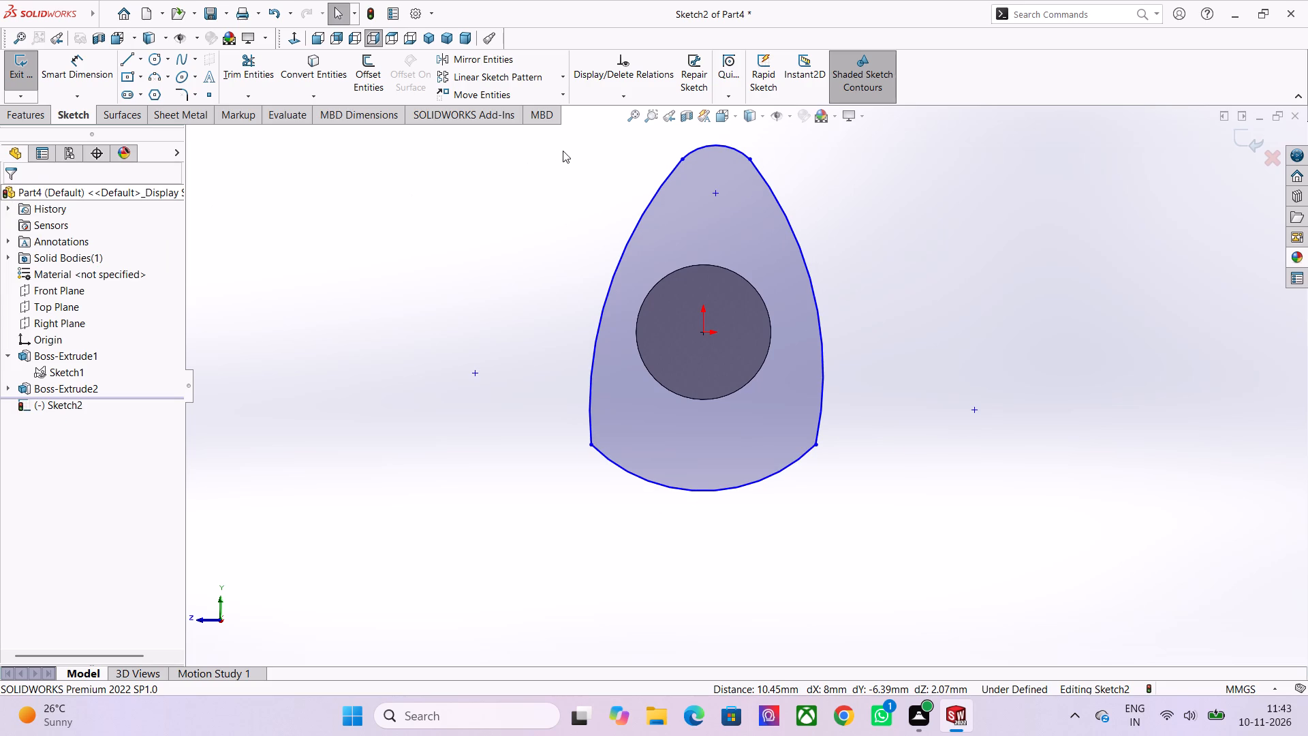
Add a vertical relation between the small upper arc's centre point and the lower arc's centre at the origin.
{"action": "left_click", "coordinate": [717, 192]}
{"action": "left_click", "coordinate": [700, 333], "text": "ctrl"}
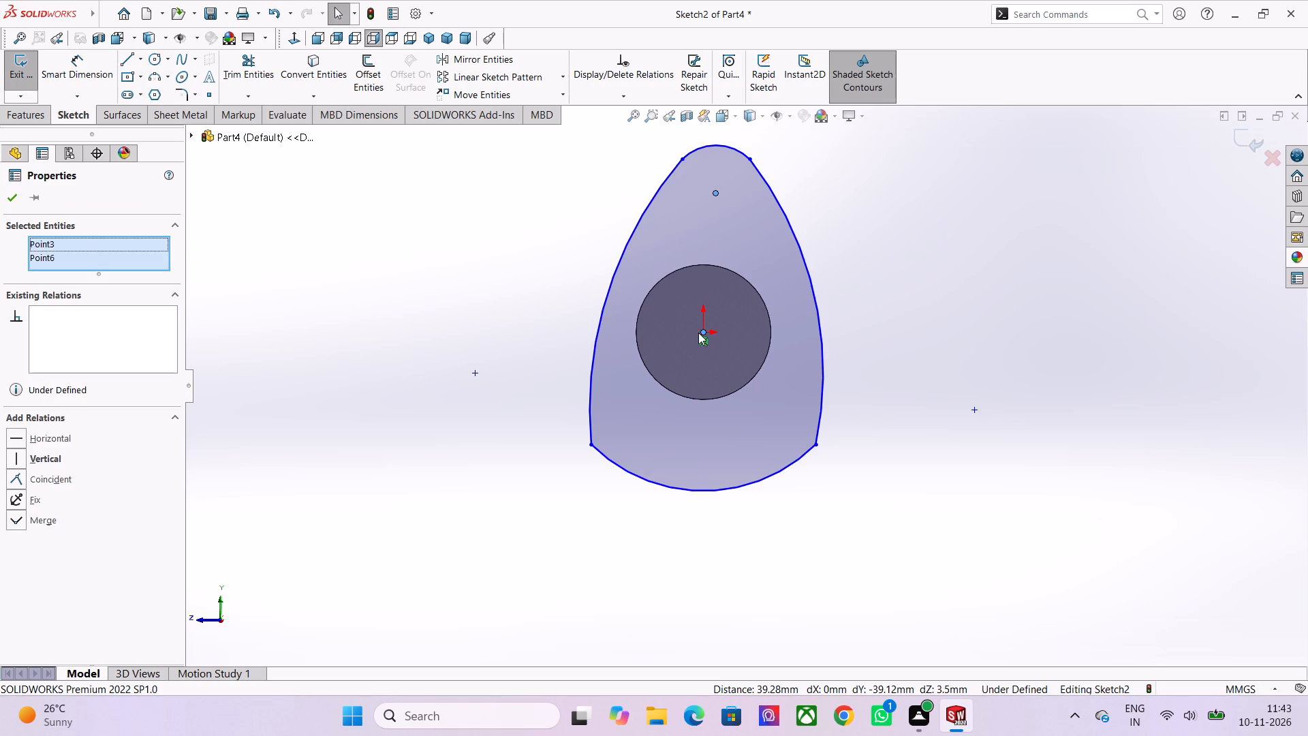
{"action": "left_click", "coordinate": [760, 266]}
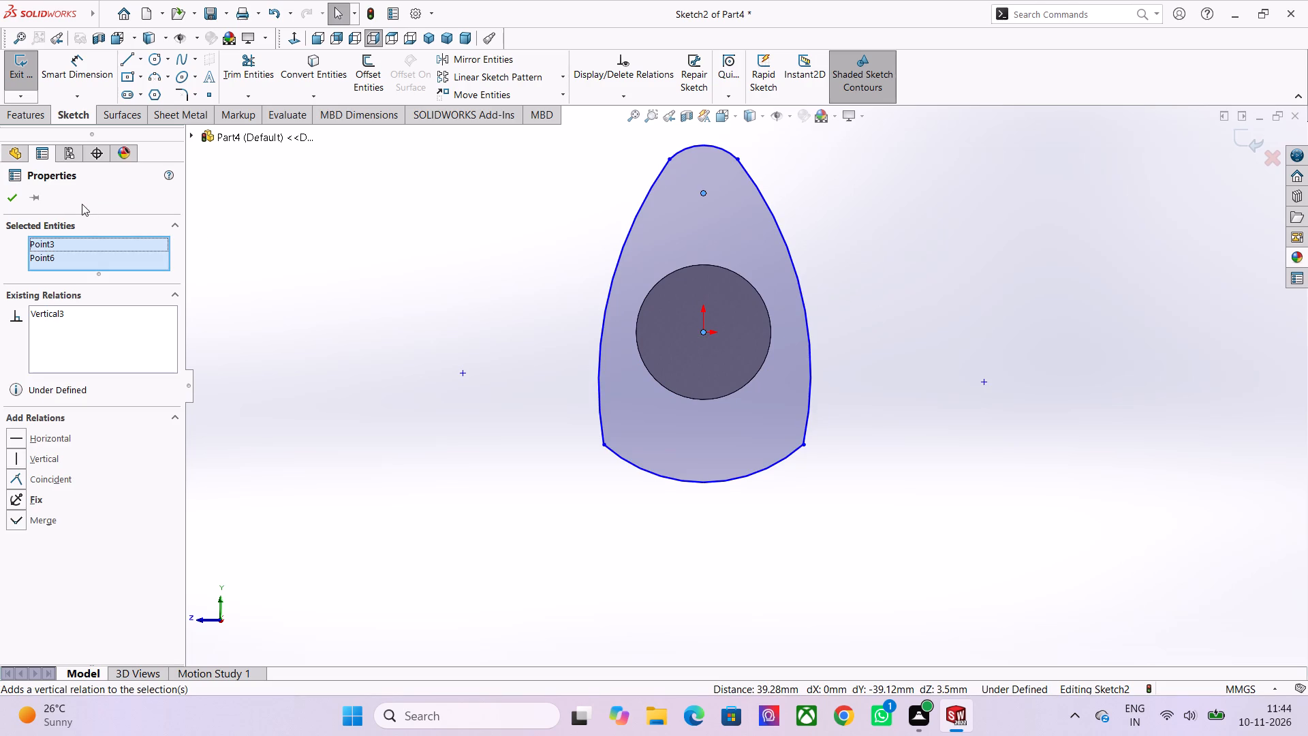
{"action": "left_click", "coordinate": [12, 196]}
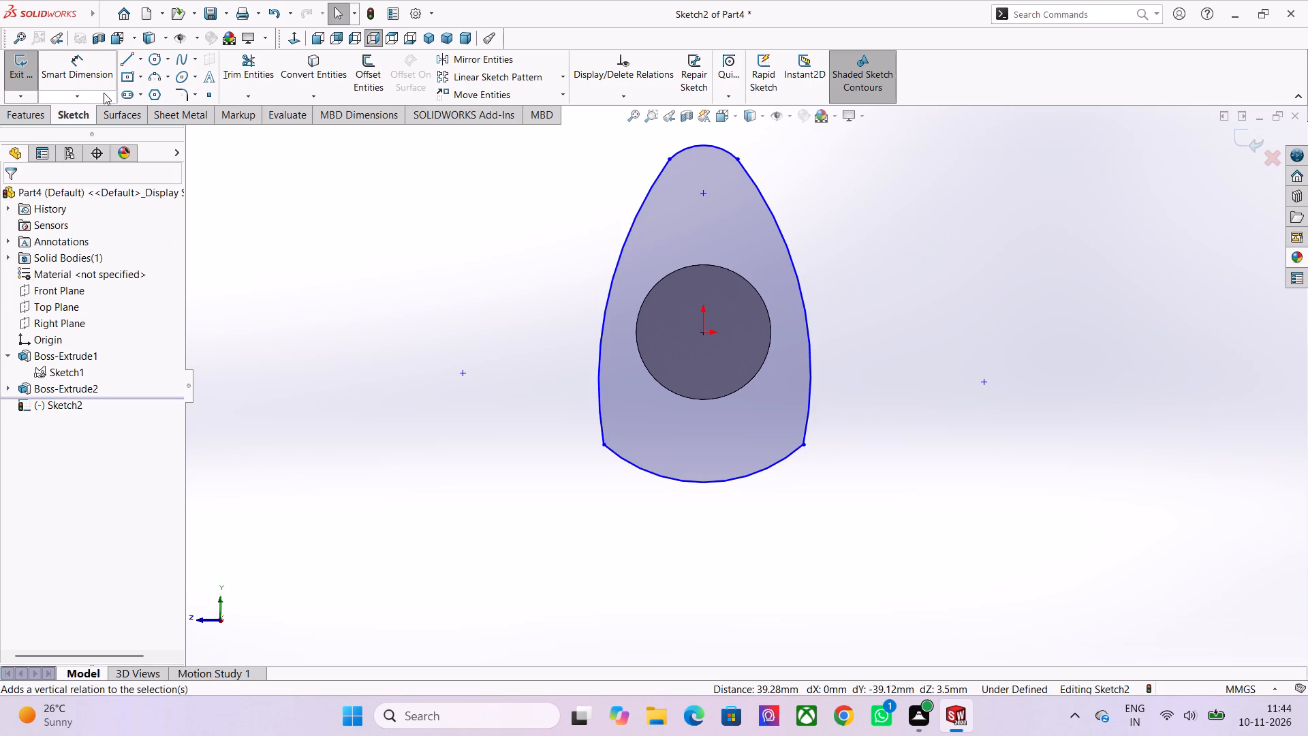
Dimension the vertical distance from the upper arc's centre point to the origin as 25 mm.
{"action": "left_click", "coordinate": [80, 61]}
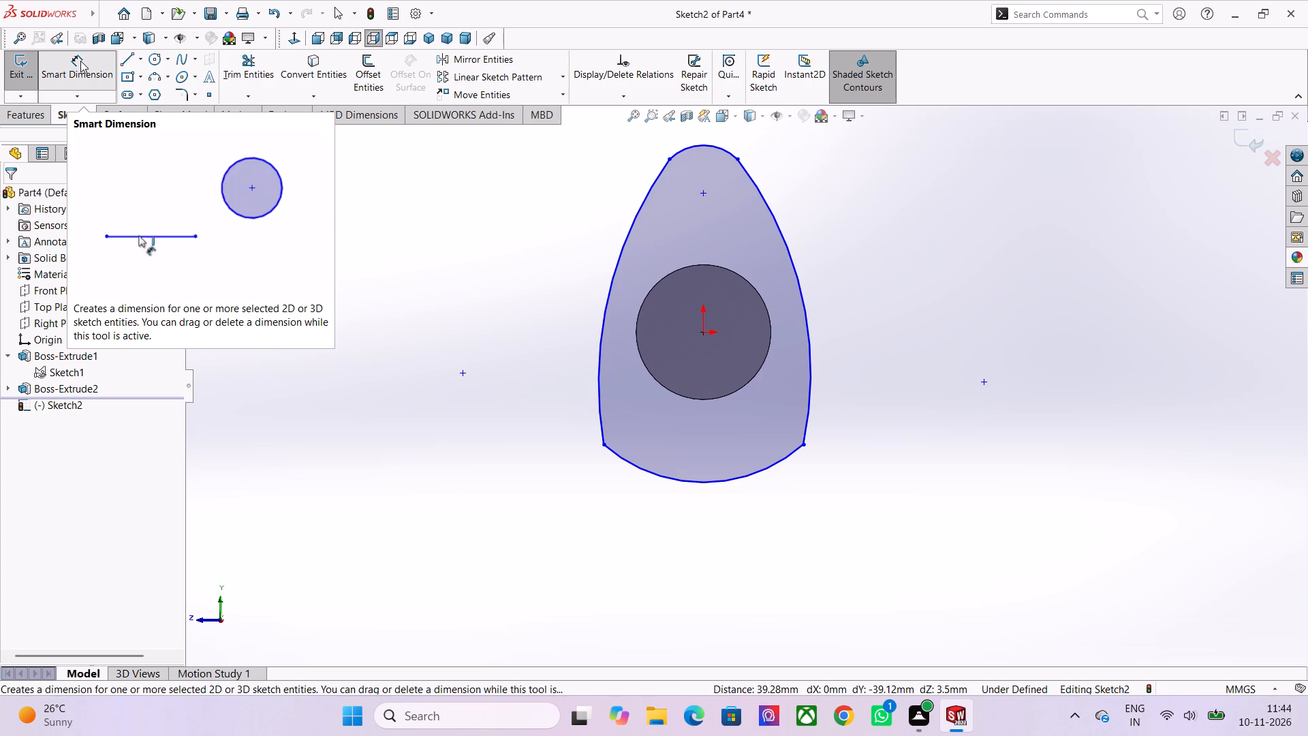
{"action": "left_click", "coordinate": [700, 193]}
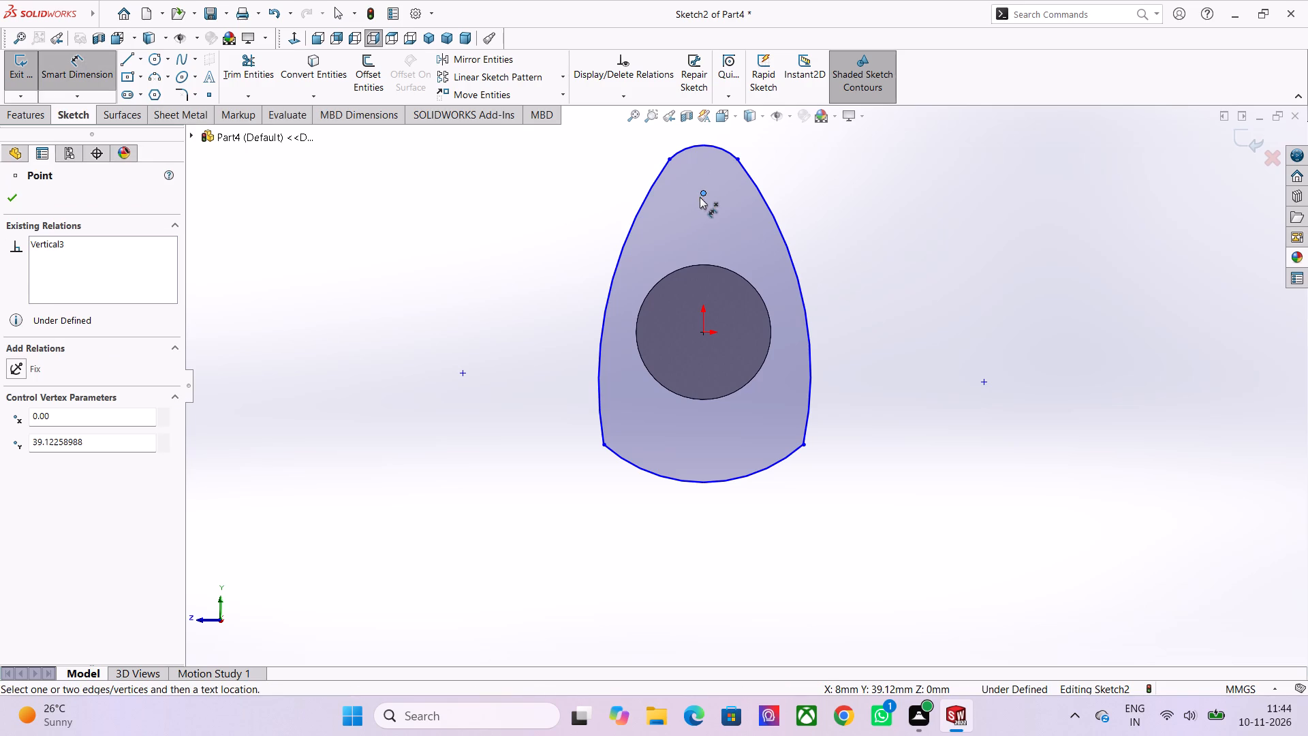
{"action": "left_click", "coordinate": [700, 331]}
{"action": "left_click", "coordinate": [860, 328]}
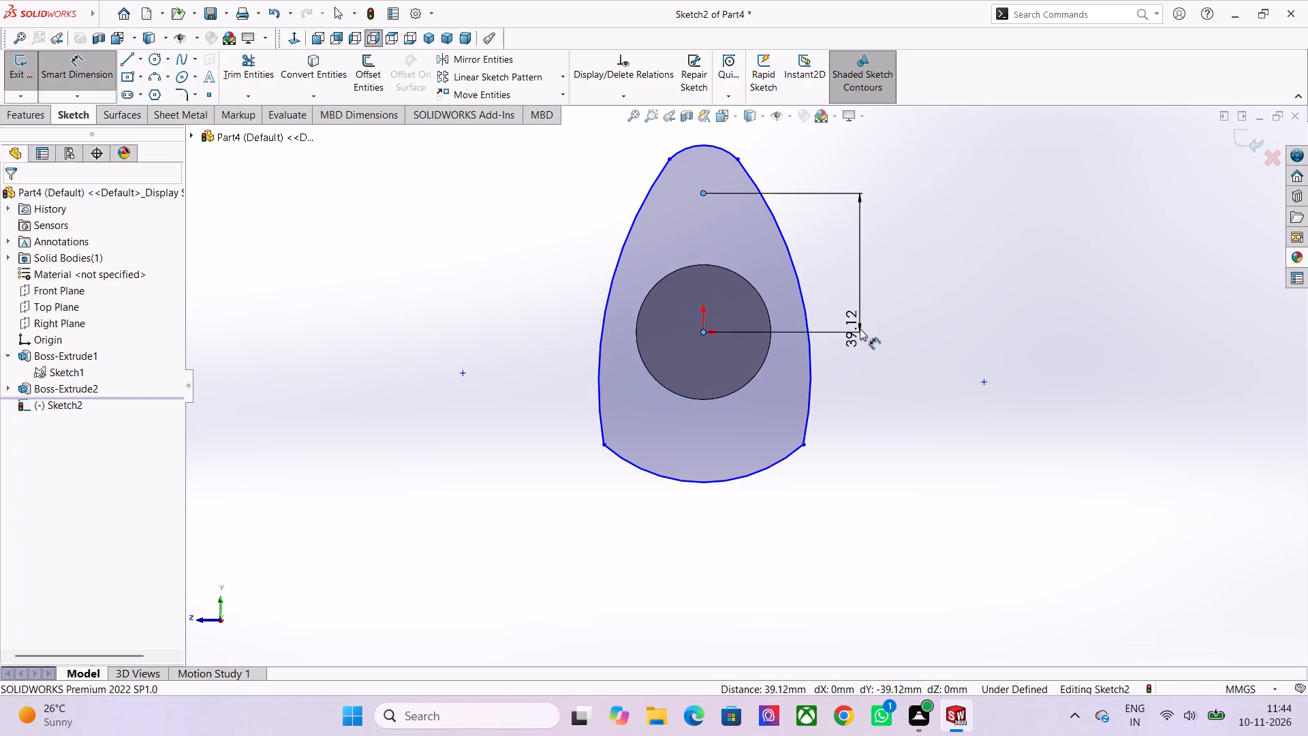
{"action": "type", "text": "25"}
{"action": "key", "text": "Return"}
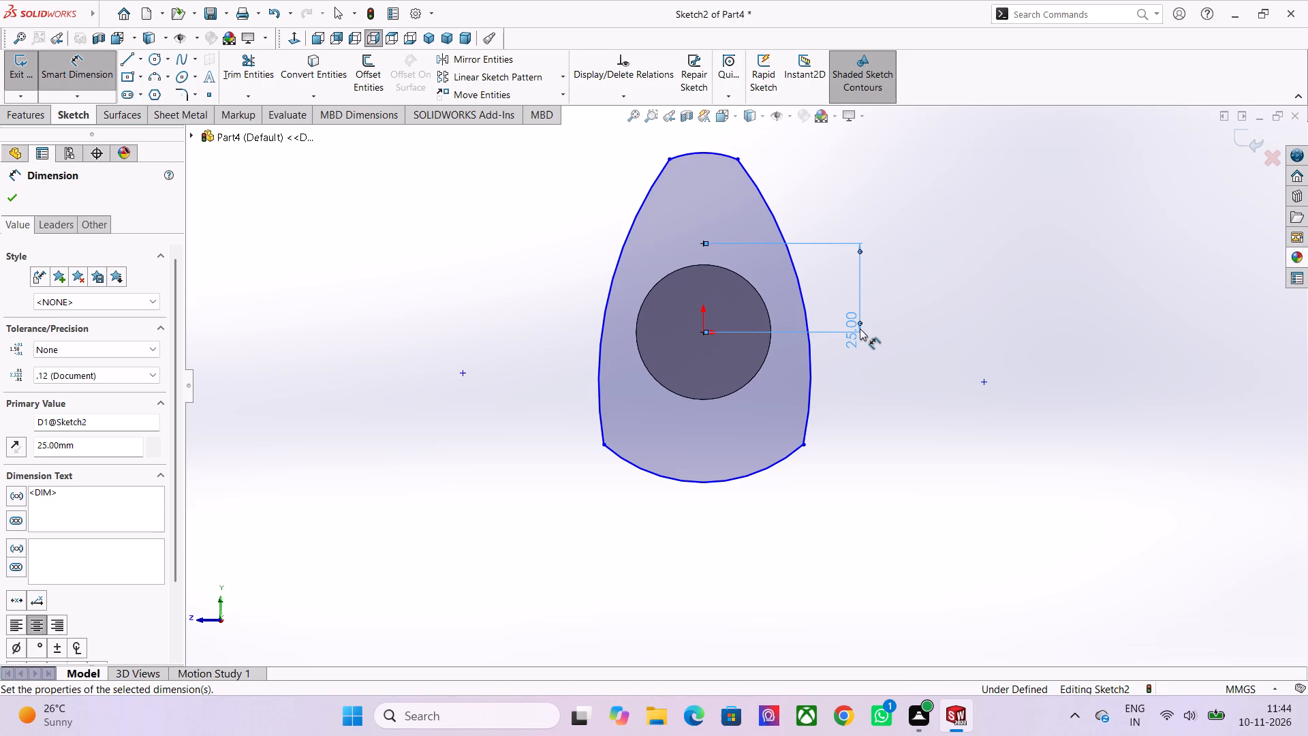
Dimension the horizontal distance between the lower arc's two endpoints as 88 mm, placed below the profile.
{"action": "left_click", "coordinate": [604, 442]}
{"action": "left_click", "coordinate": [805, 444]}
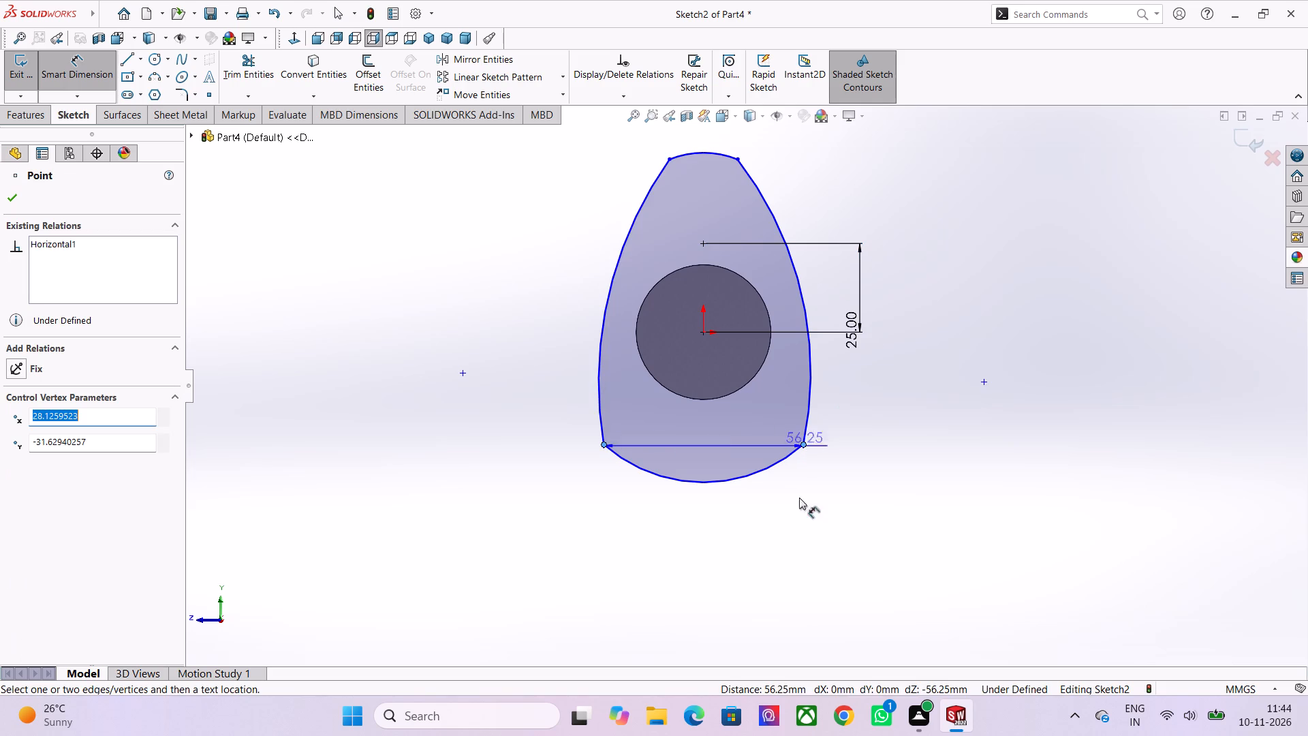
{"action": "left_click", "coordinate": [794, 540]}
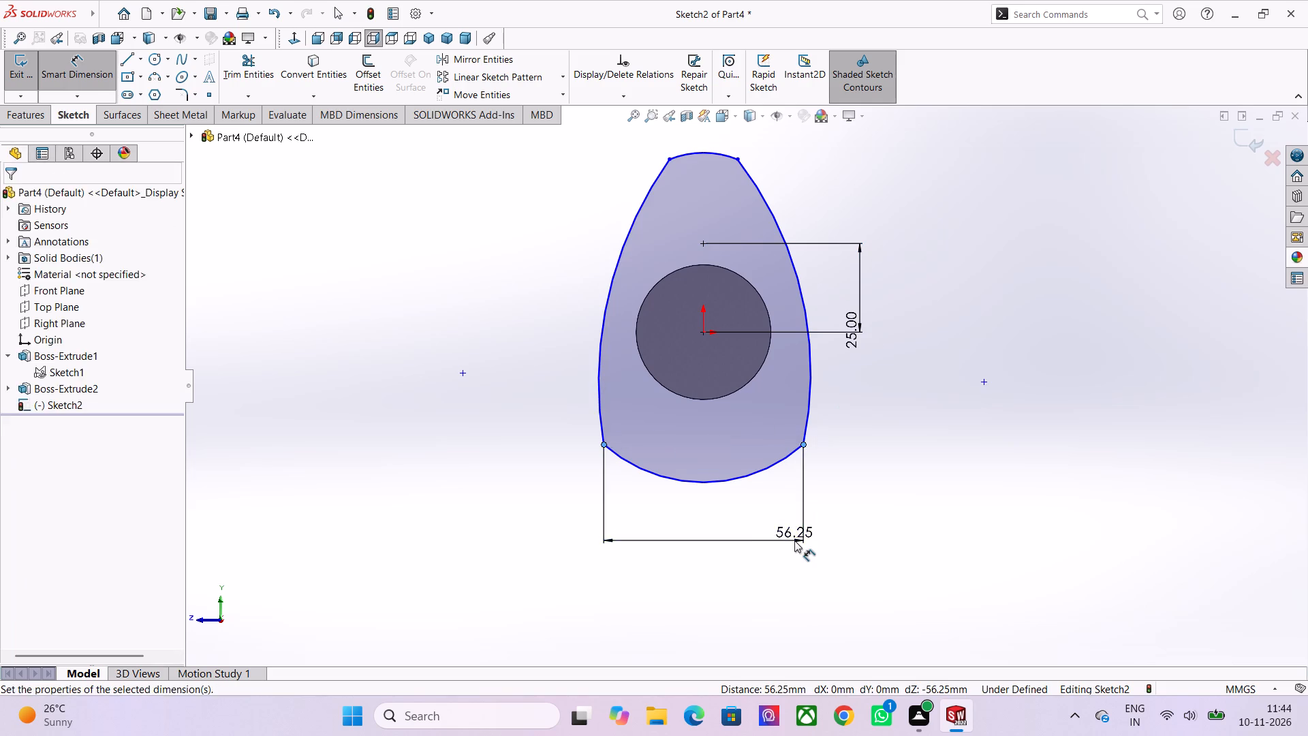
{"action": "type", "text": "88"}
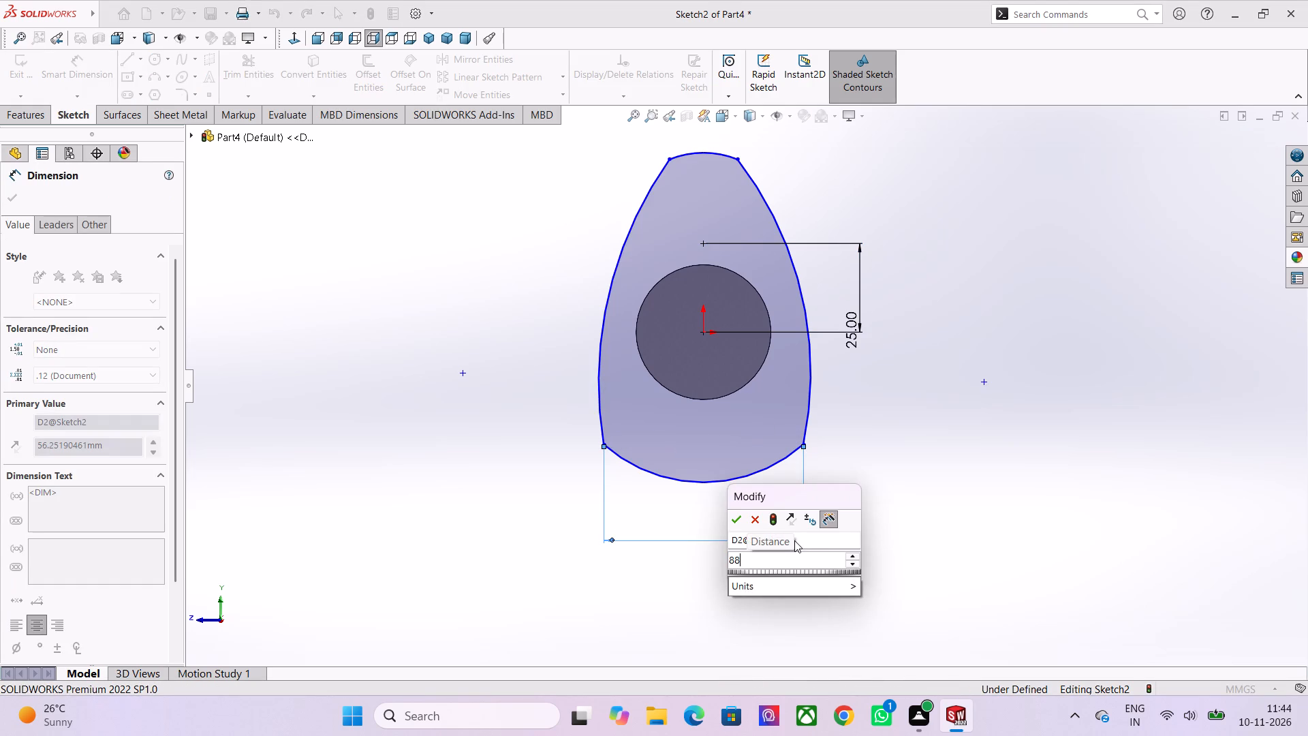
{"action": "key", "text": "Return"}
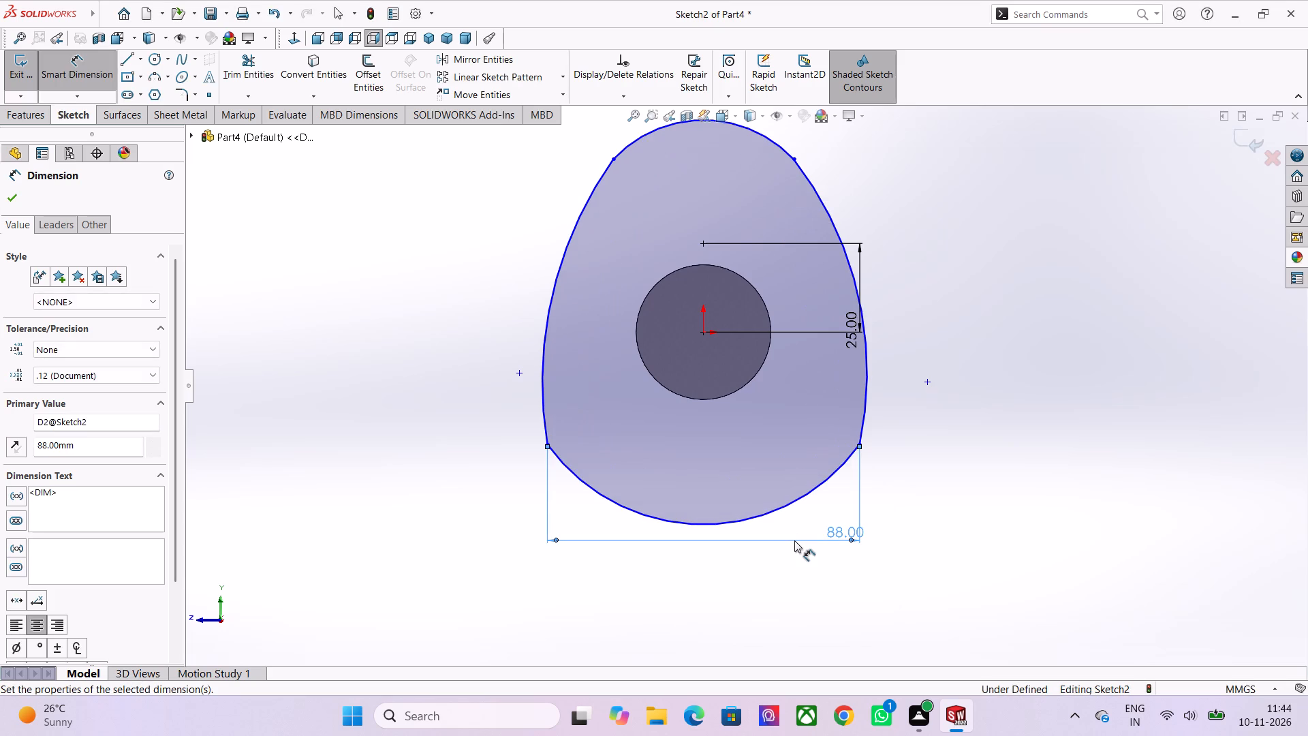
Dimension the large lower arc with a radius of 46 mm.
{"action": "left_click", "coordinate": [794, 501]}
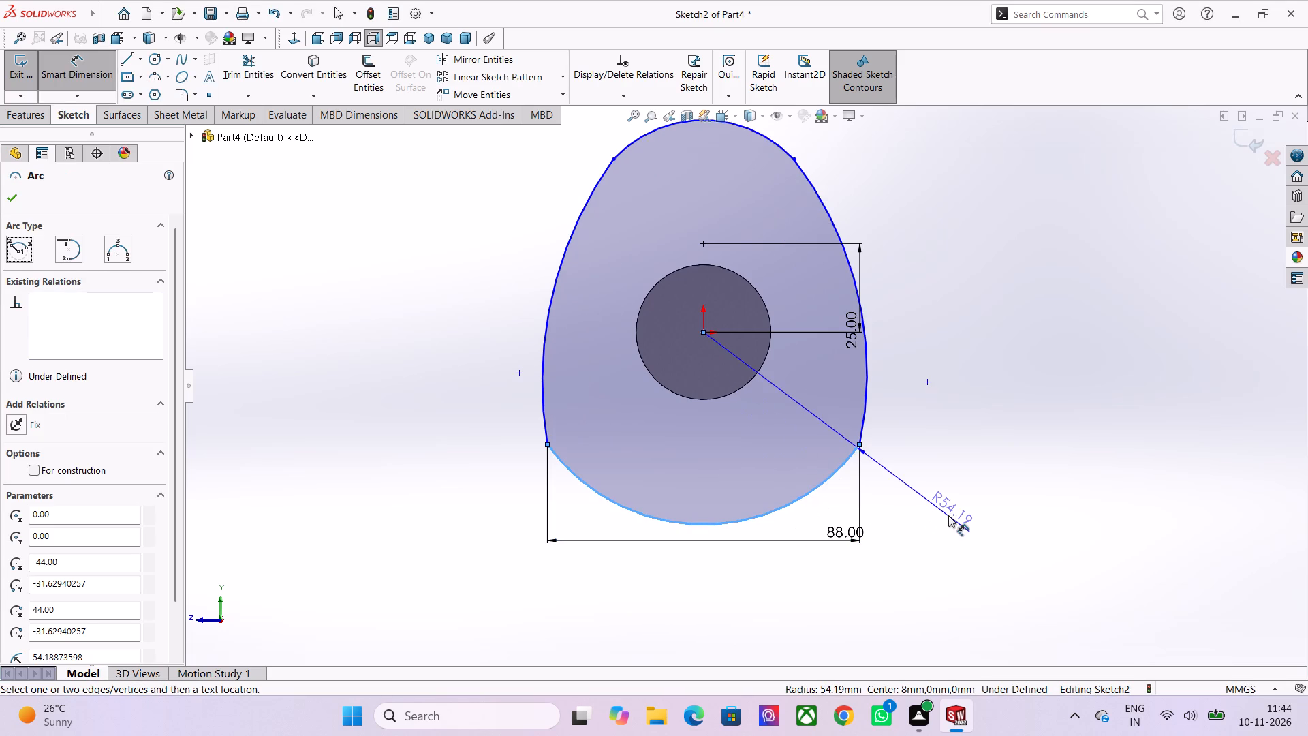
{"action": "left_click", "coordinate": [948, 515]}
{"action": "type", "text": "46"}
{"action": "key", "text": "Return"}
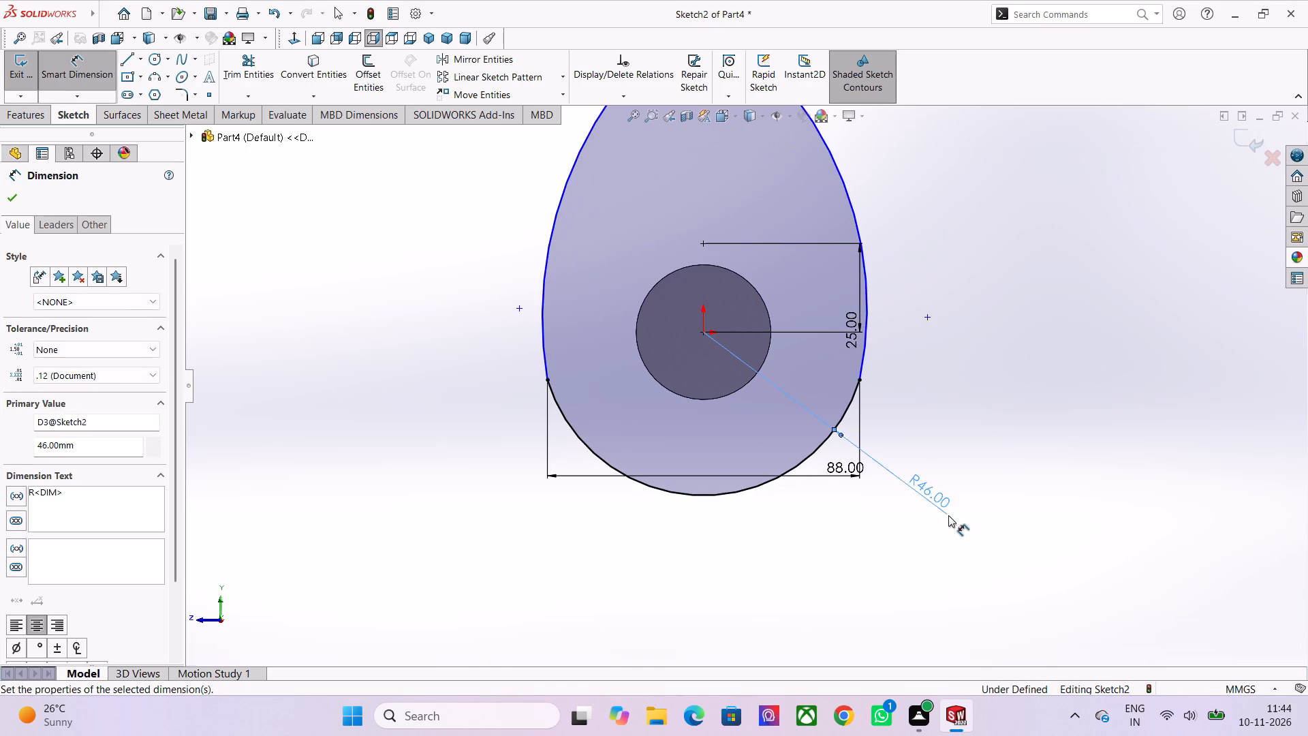
Dimension the small upper arc with a radius of 21 mm.
{"action": "scroll", "coordinate": [865, 266], "scroll_direction": "down", "scroll_amount": 2}
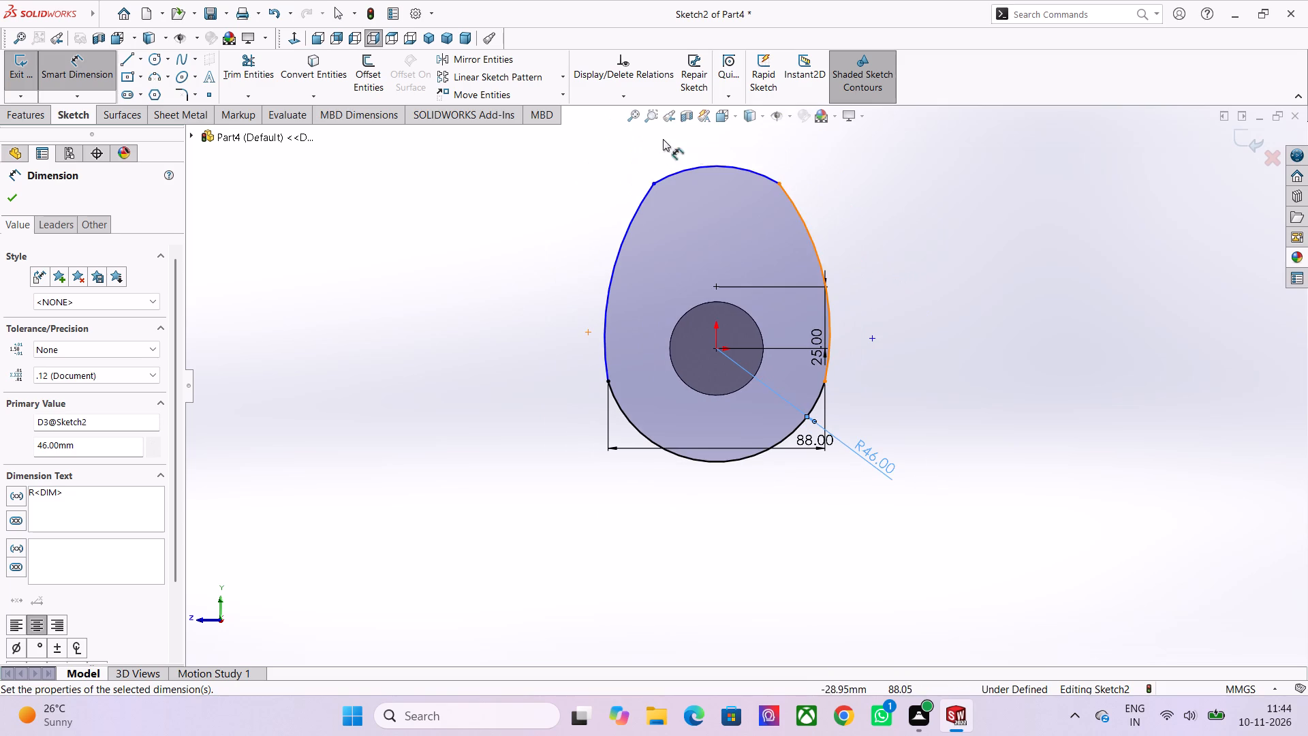
{"action": "left_click", "coordinate": [706, 166]}
{"action": "scroll", "coordinate": [706, 166], "scroll_direction": "down", "scroll_amount": 2}
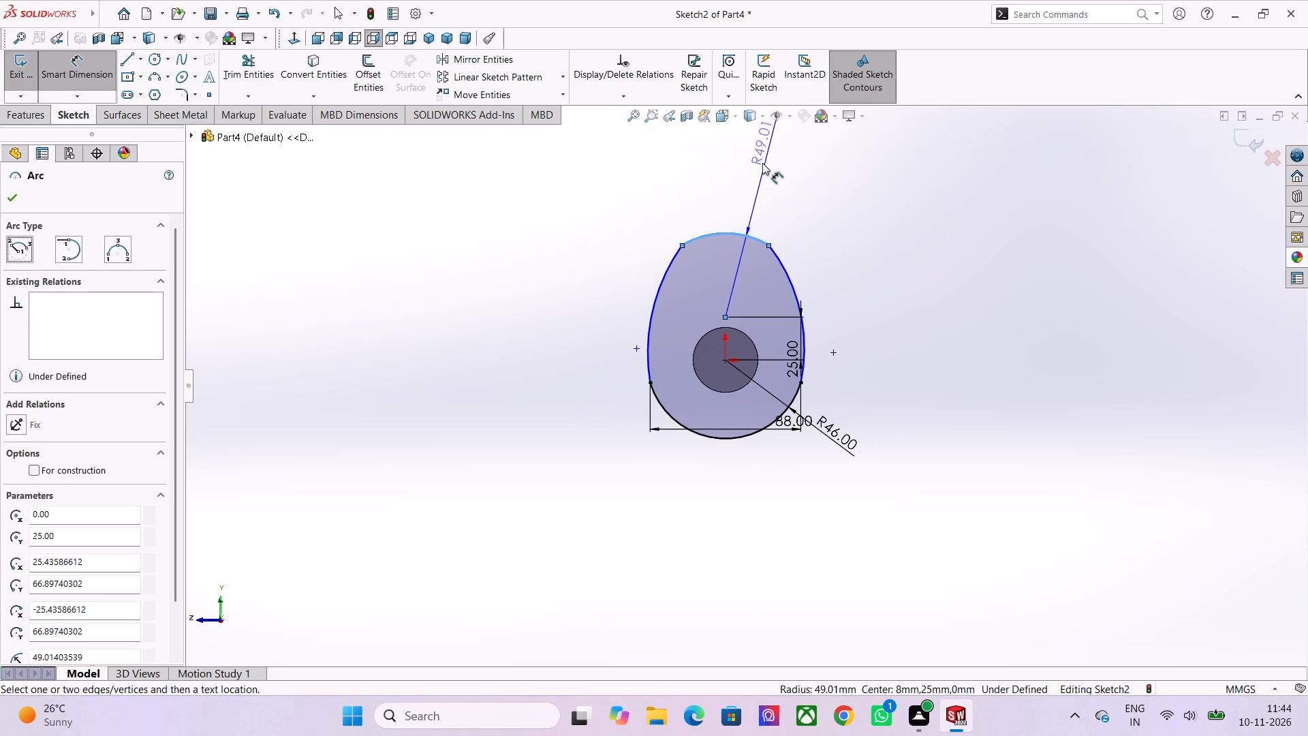
{"action": "left_click", "coordinate": [760, 184]}
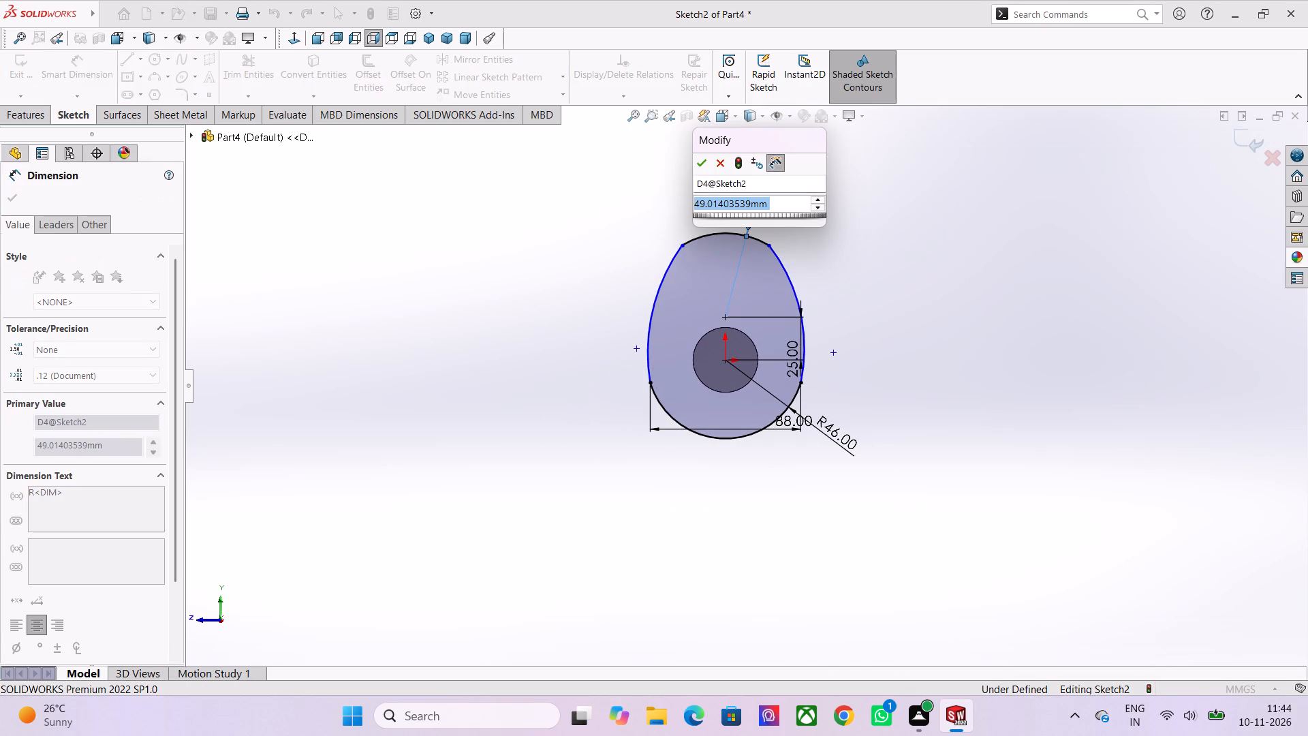
{"action": "type", "text": "21"}
{"action": "key", "text": "Return"}
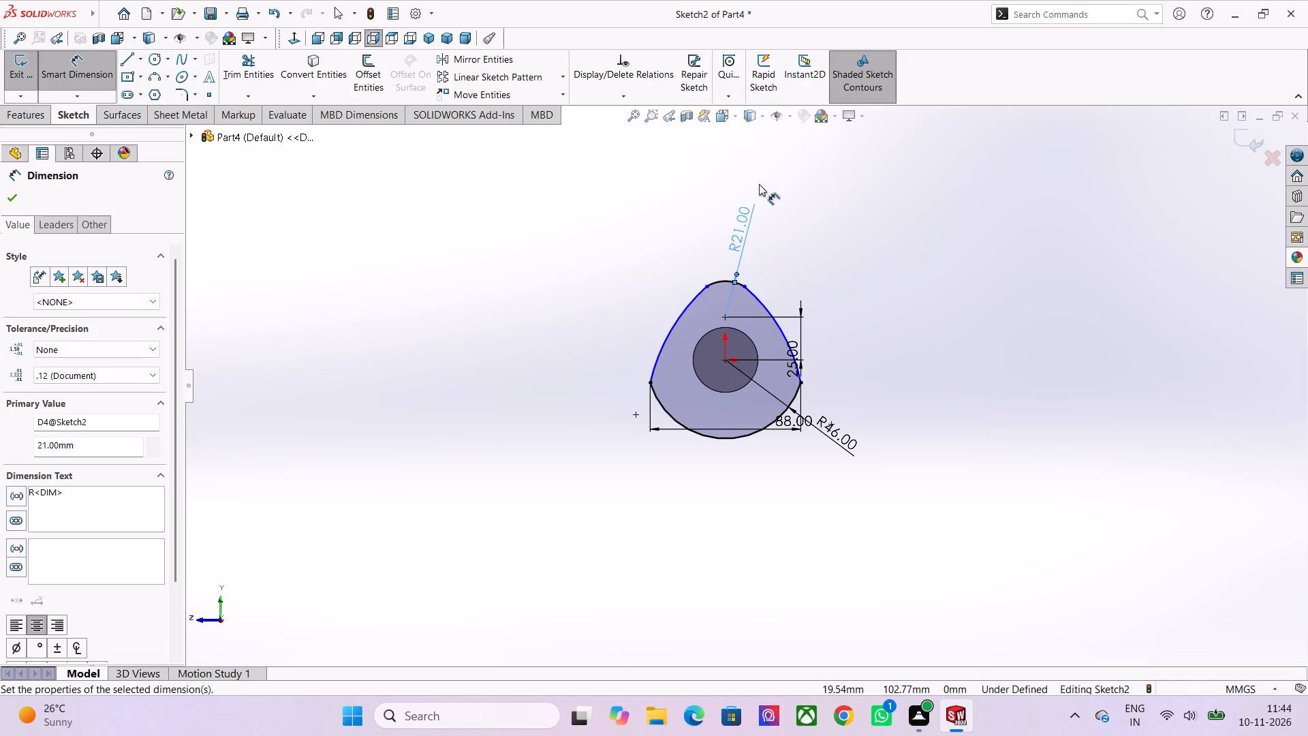
Dimension the left side arc of the profile with a radius of 90 mm.
{"action": "left_click", "coordinate": [670, 332]}
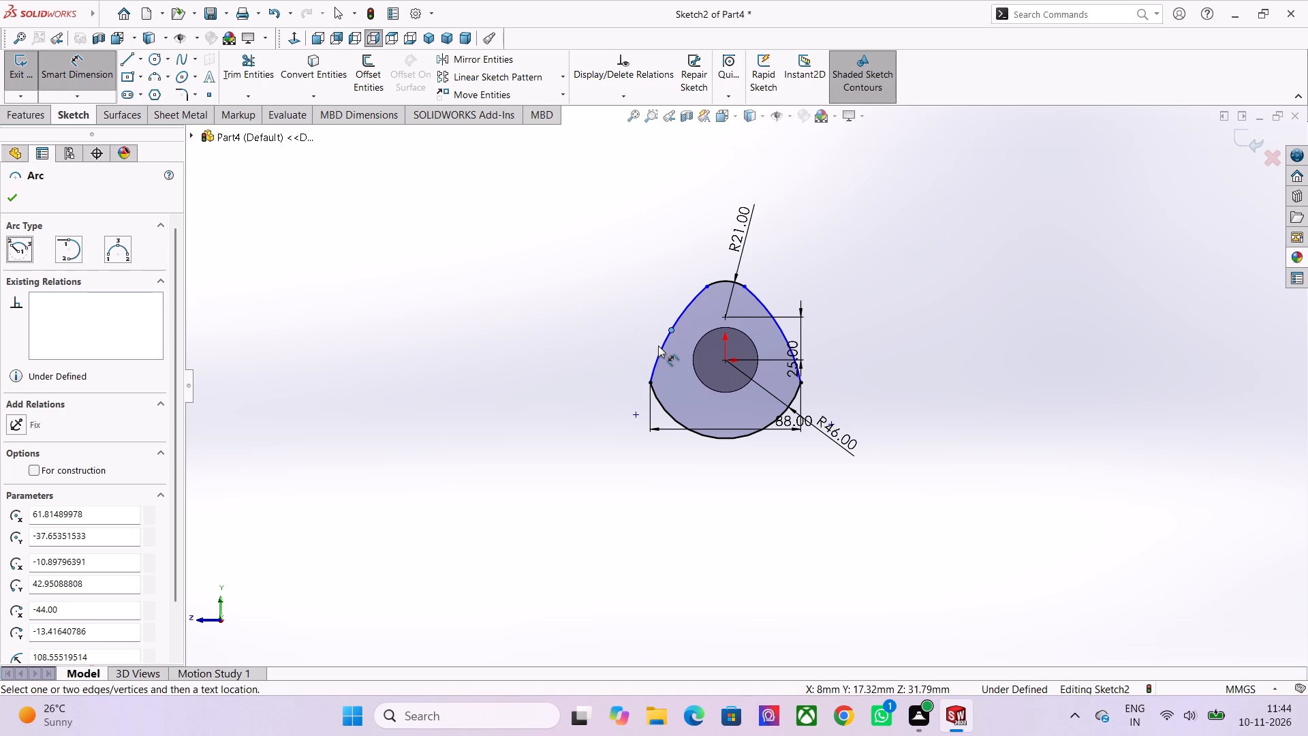
{"action": "key", "text": "Escape"}
{"action": "left_click", "coordinate": [661, 347]}
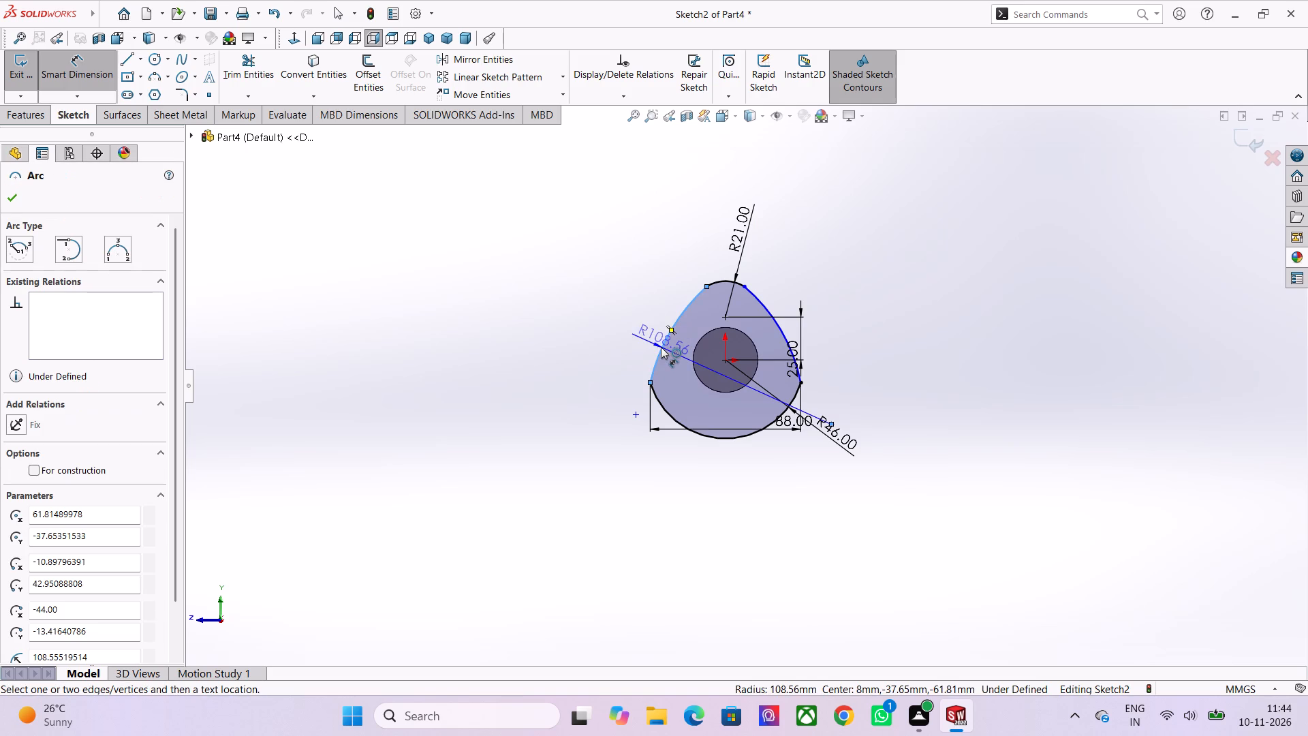
{"action": "left_click", "coordinate": [599, 308]}
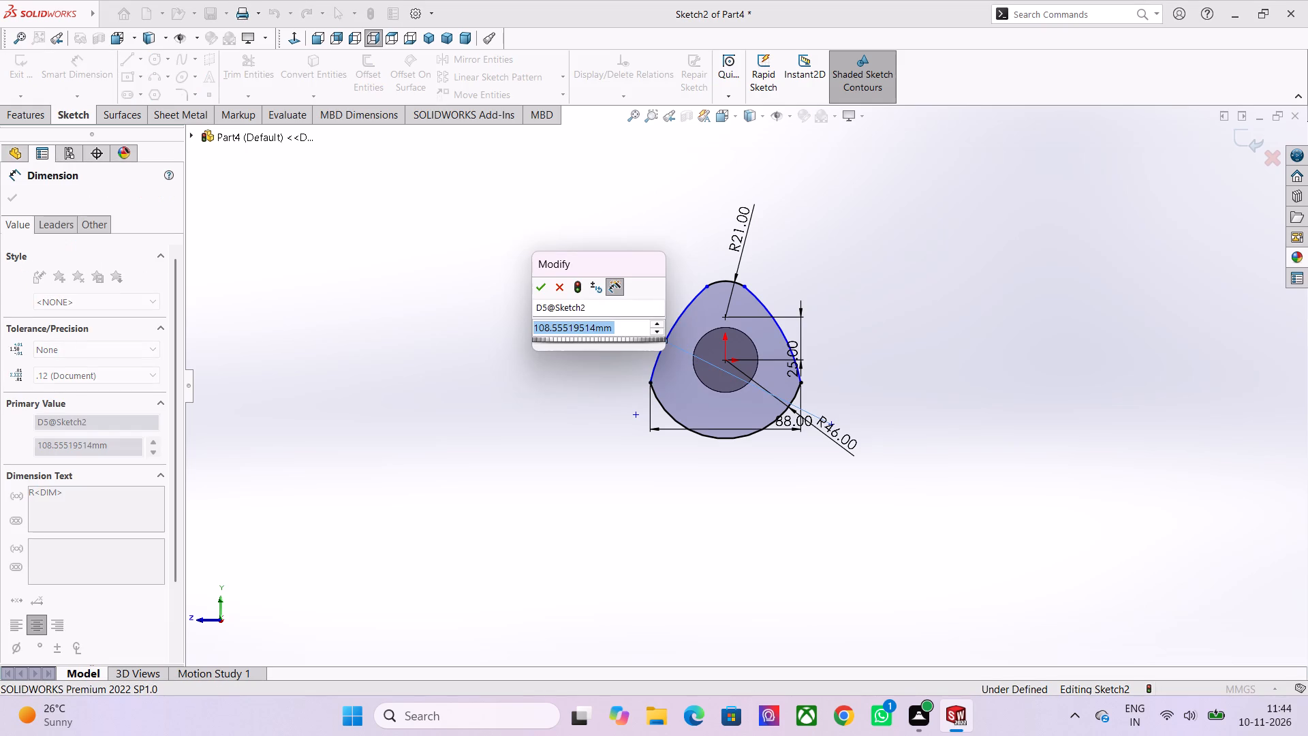
{"action": "type", "text": "90"}
{"action": "key", "text": "Return"}
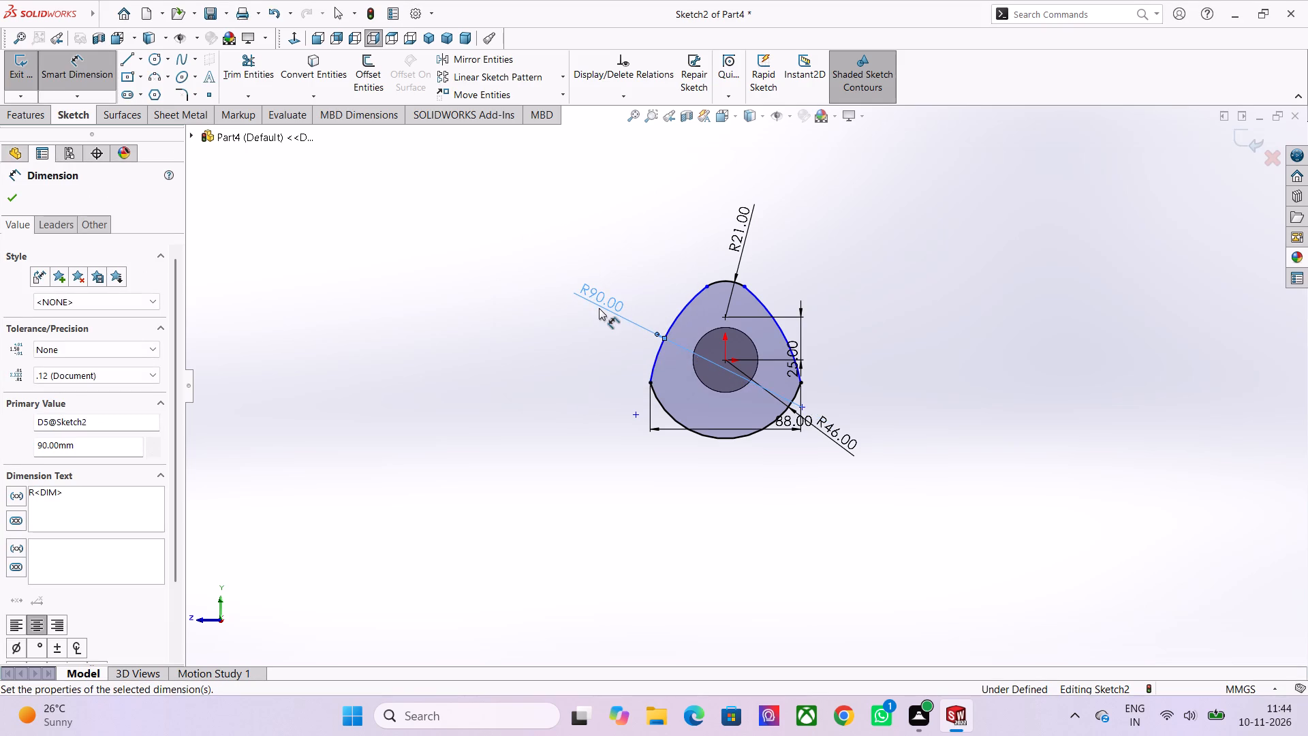
Dimension the right side arc of the profile with a radius of 90 mm.
{"action": "left_click", "coordinate": [769, 313]}
{"action": "left_click", "coordinate": [871, 276]}
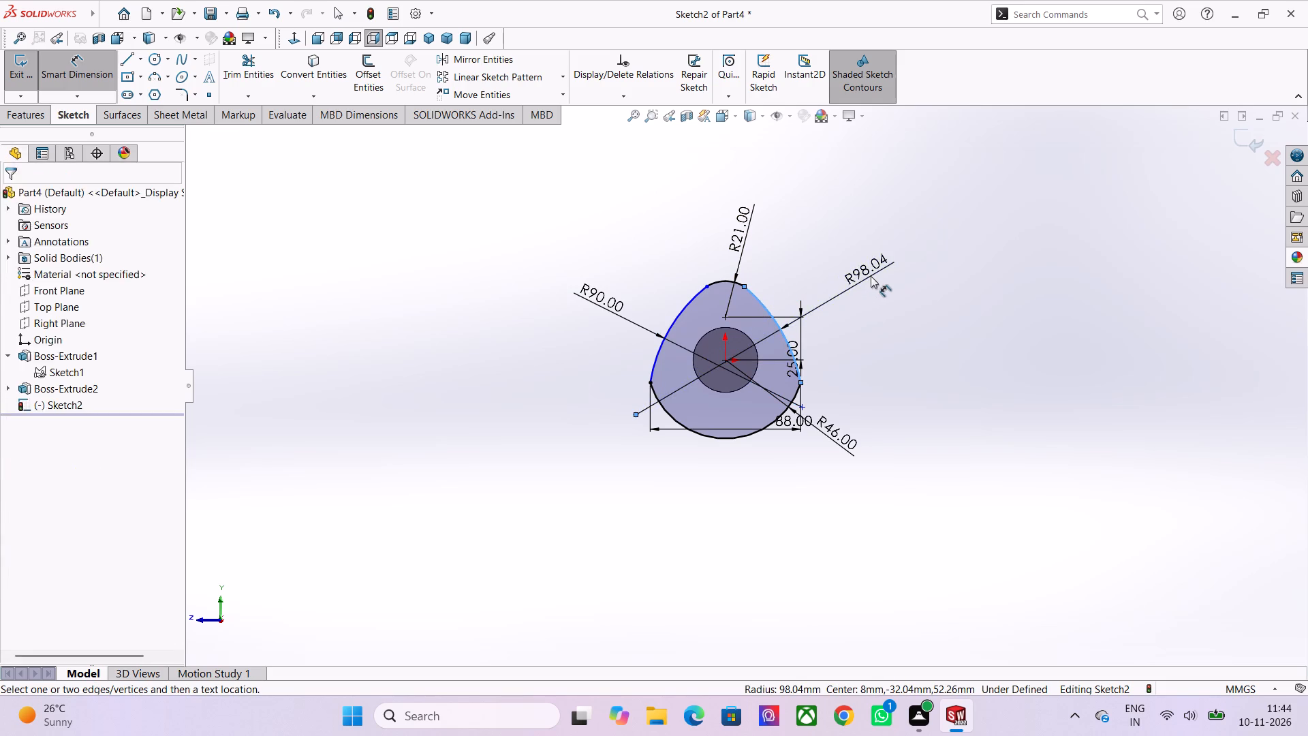
{"action": "type", "text": "90"}
{"action": "key", "text": "Return"}
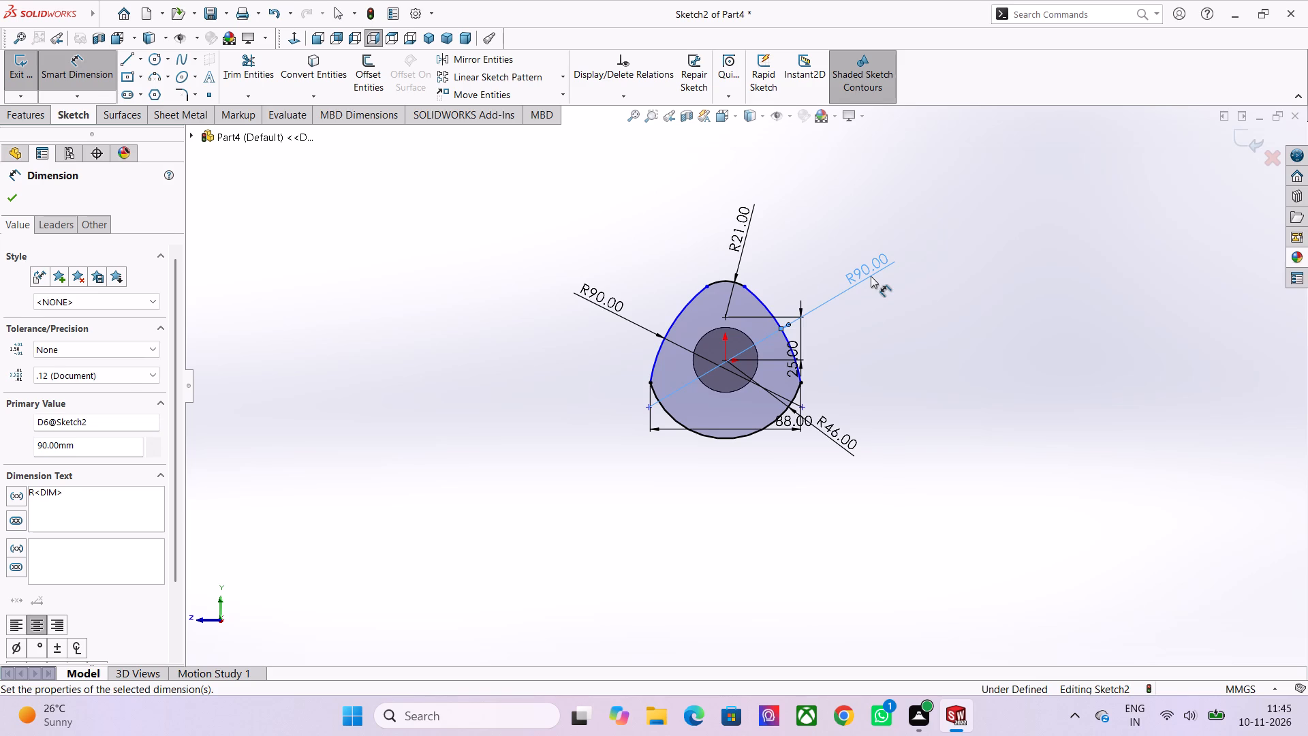
Add a tangent relation where the small upper arc meets the left side arc of the egg-shaped profile.
{"action": "key", "text": "Escape"}
{"action": "key", "text": "Escape"}
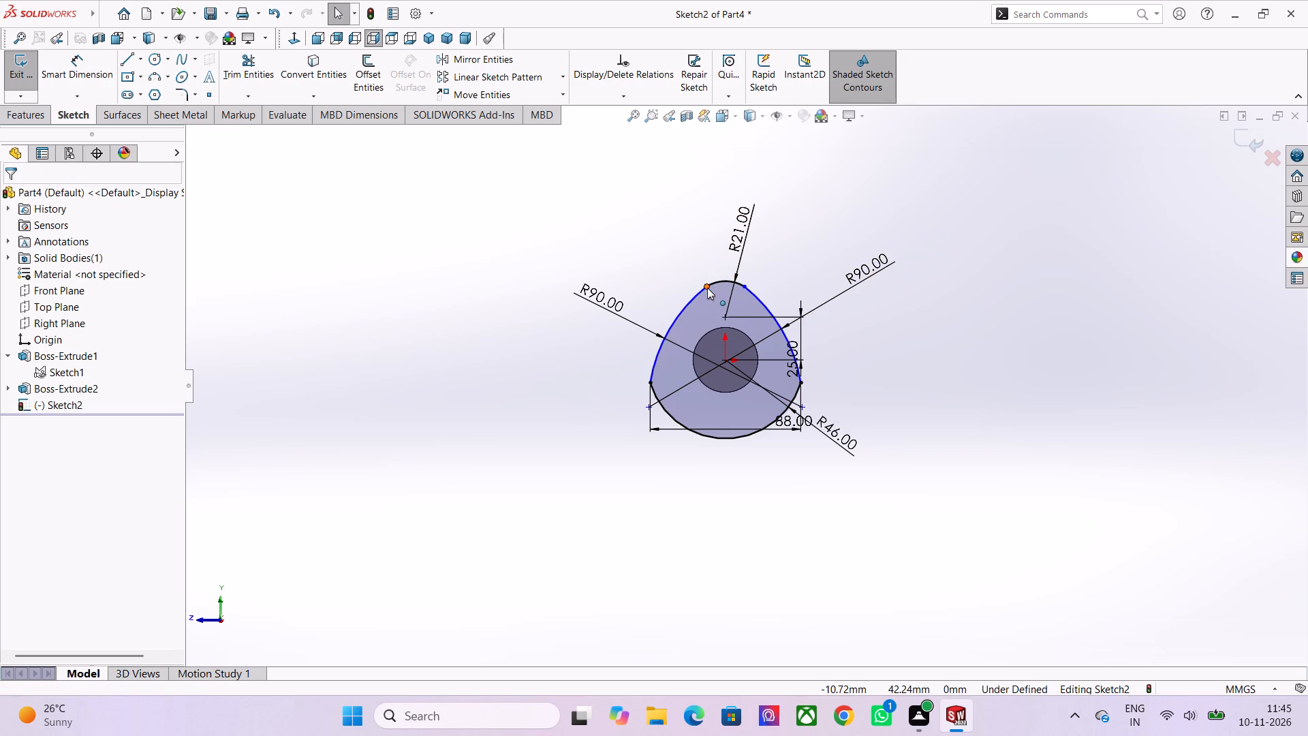
{"action": "left_click", "coordinate": [707, 288]}
{"action": "left_click", "coordinate": [750, 226]}
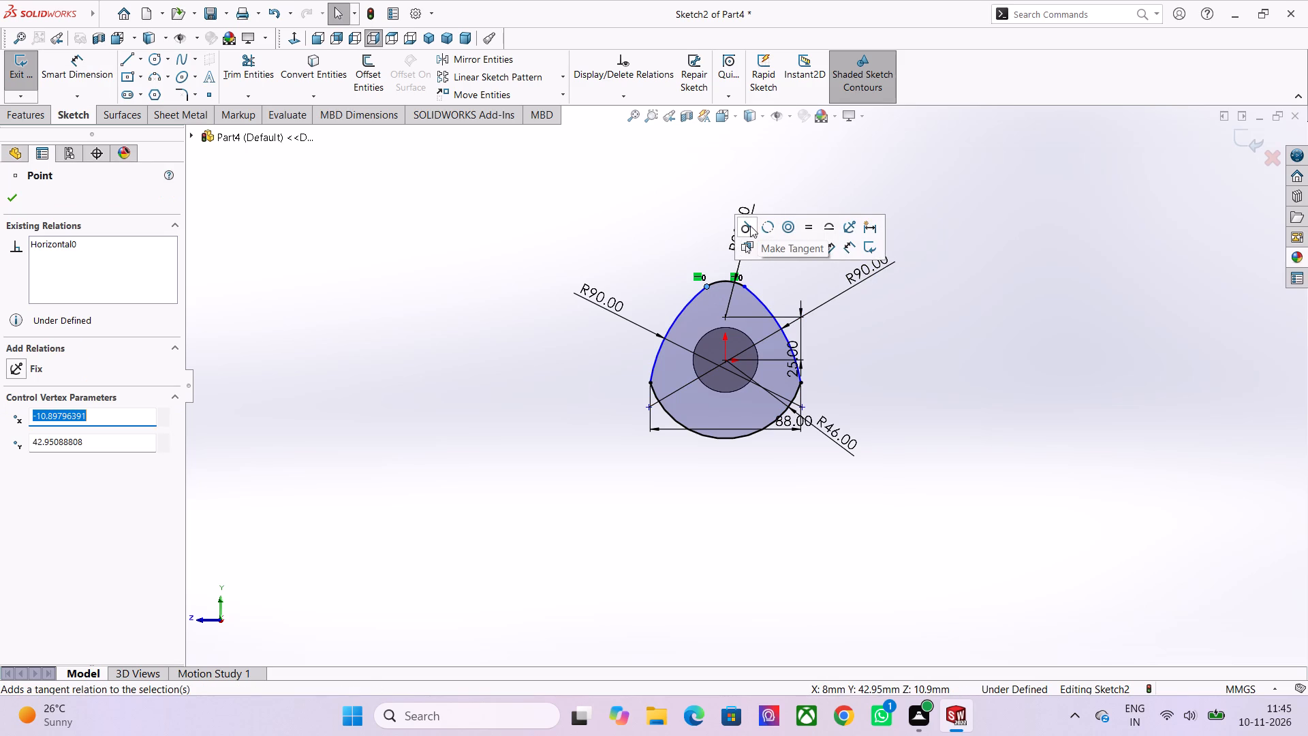
{"action": "key", "text": "Escape"}
Close the sketch and extrude the egg-shaped profile as a 15 mm blind boss merged with the cylinder.
{"action": "scroll", "coordinate": [916, 407], "scroll_direction": "down", "scroll_amount": 1}
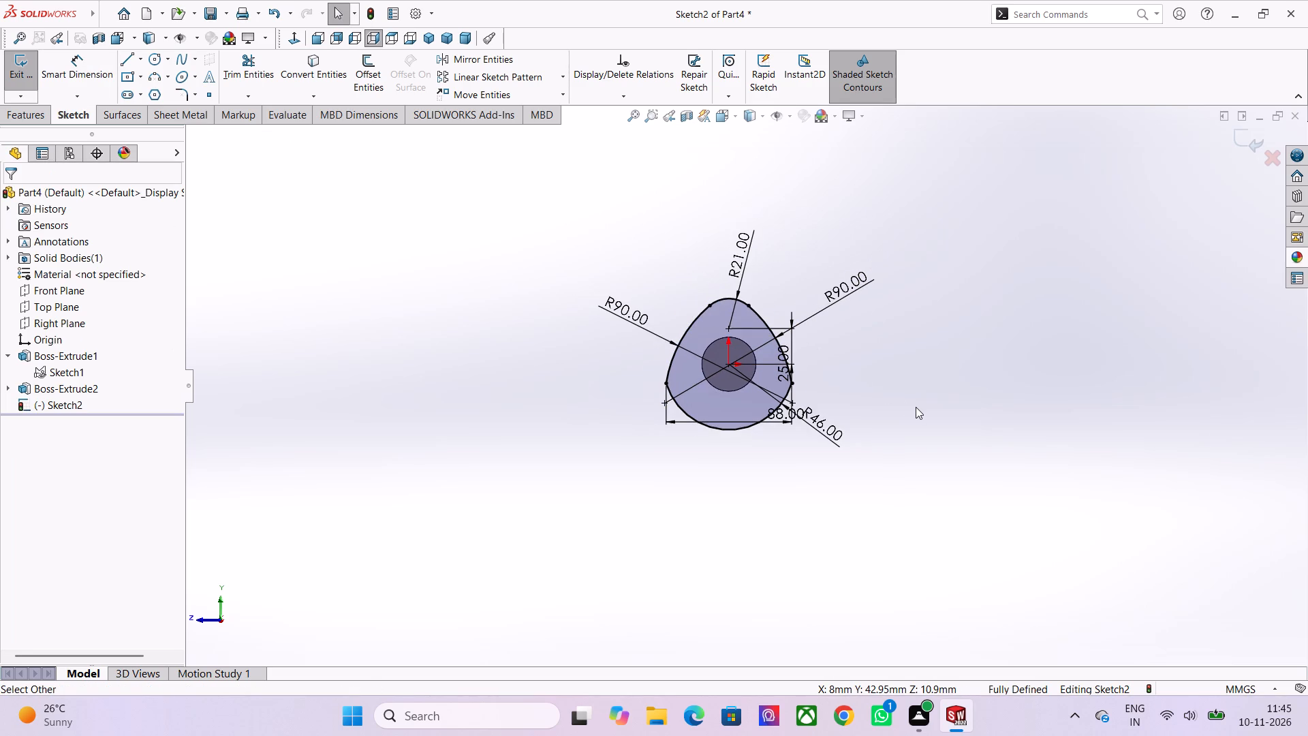
{"action": "middle_click_drag", "start_coordinate": [862, 384], "coordinate": [815, 393]}
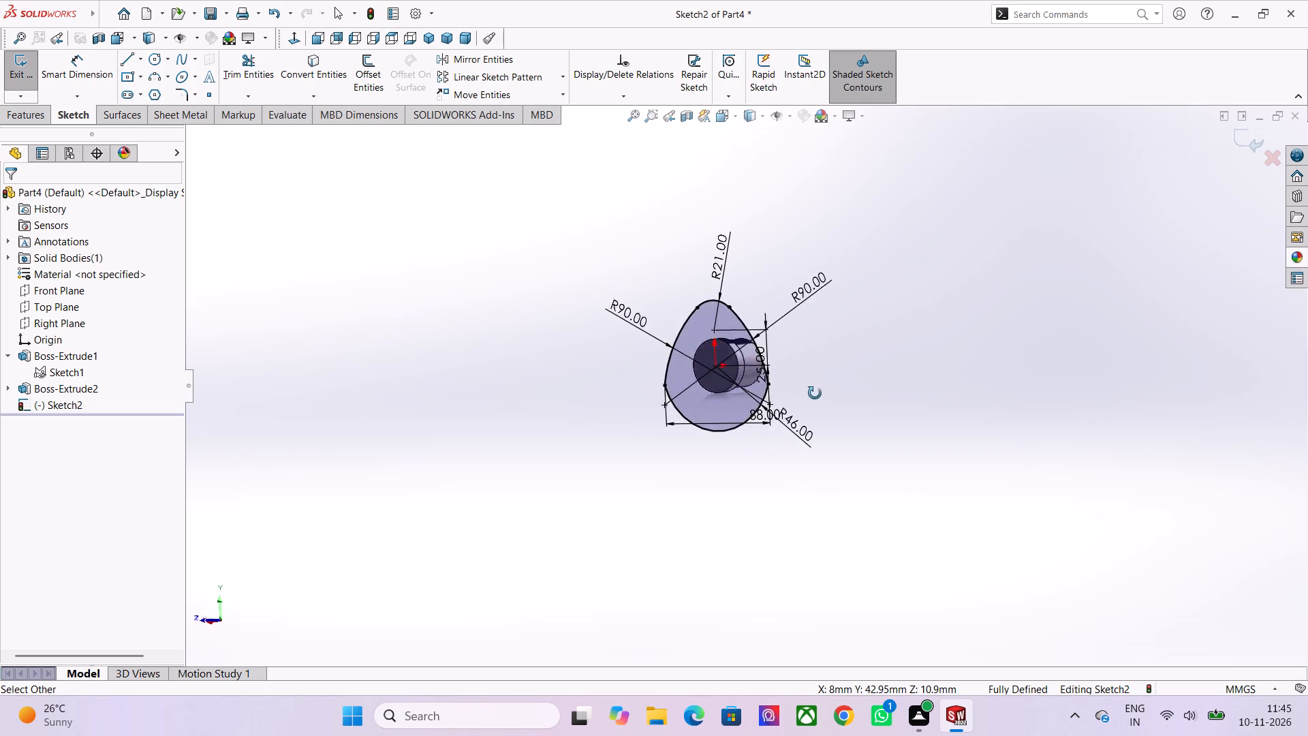
{"action": "middle_click_drag", "start_coordinate": [815, 393], "coordinate": [870, 409]}
{"action": "key", "text": "ctrl+8"}
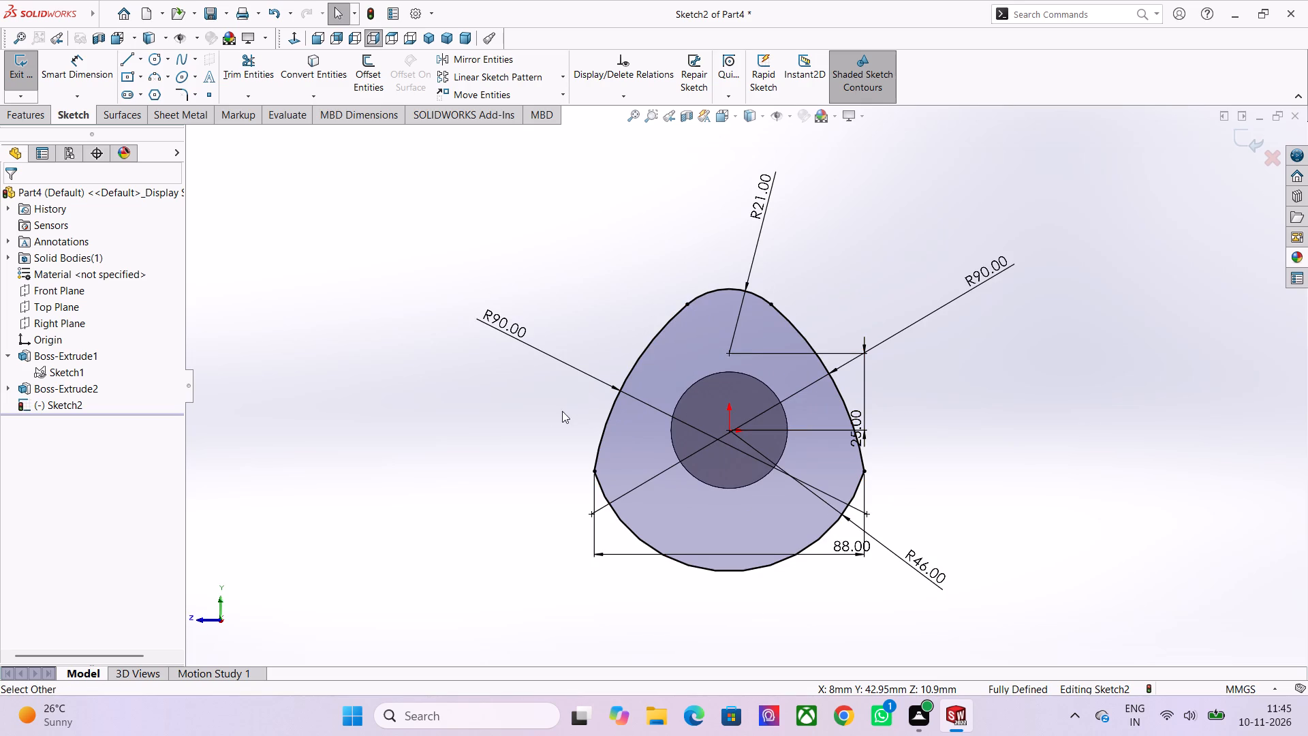
{"action": "left_click", "coordinate": [18, 60]}
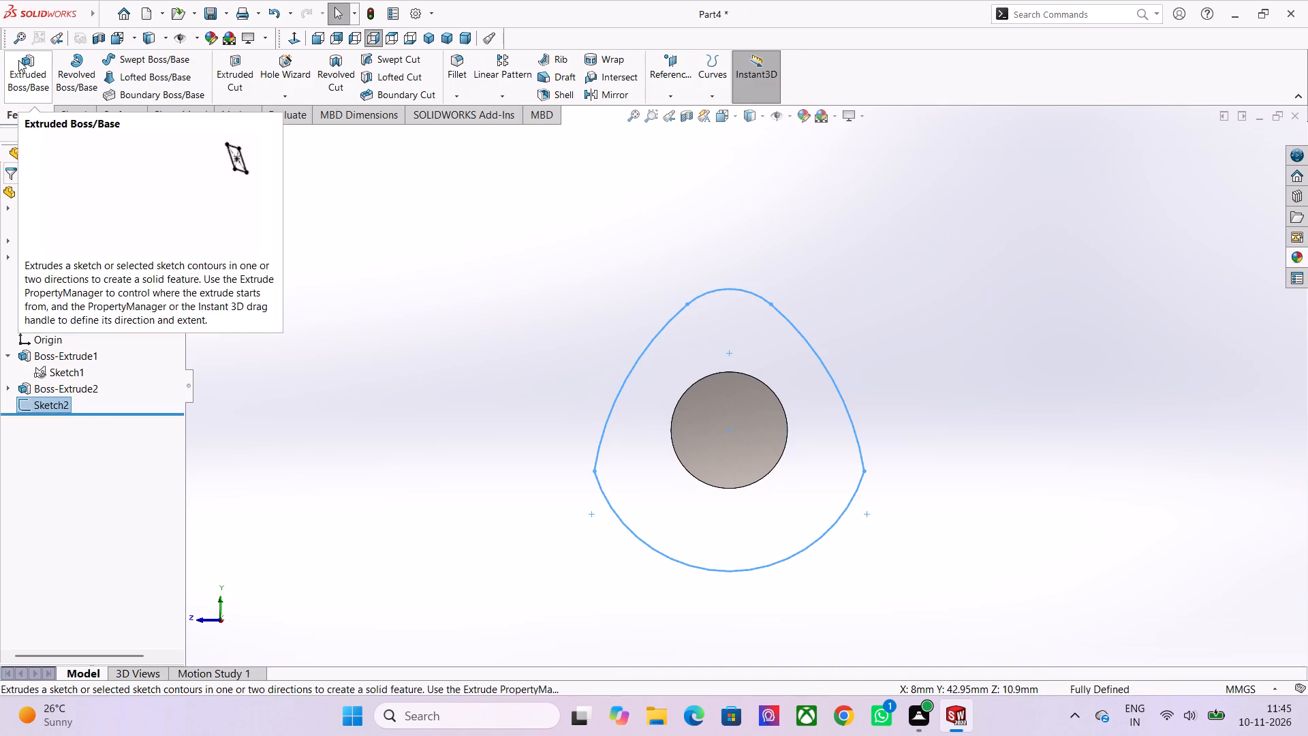
{"action": "left_click", "coordinate": [18, 60]}
{"action": "middle_click_drag", "start_coordinate": [409, 288], "coordinate": [516, 363]}
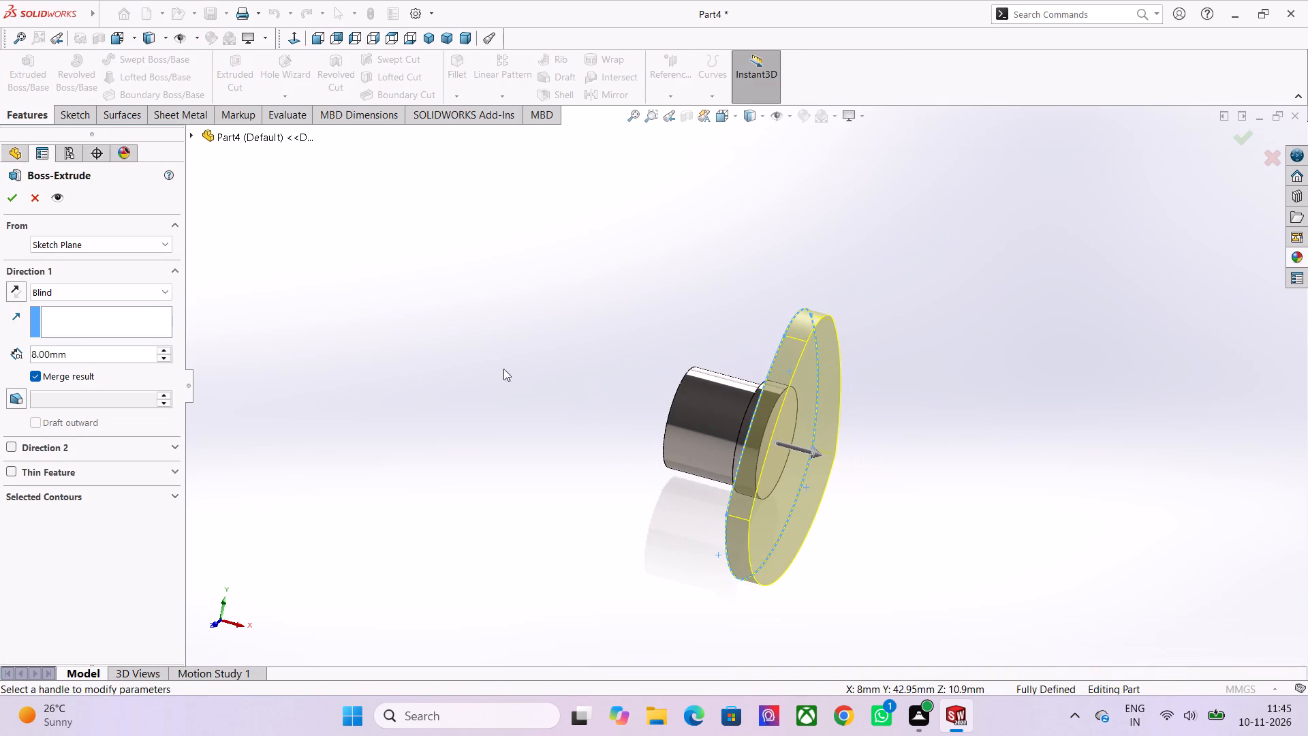
{"action": "double_click", "coordinate": [88, 357]}
{"action": "type", "text": "15"}
{"action": "key", "text": "Return"}
{"action": "key", "text": "Return"}
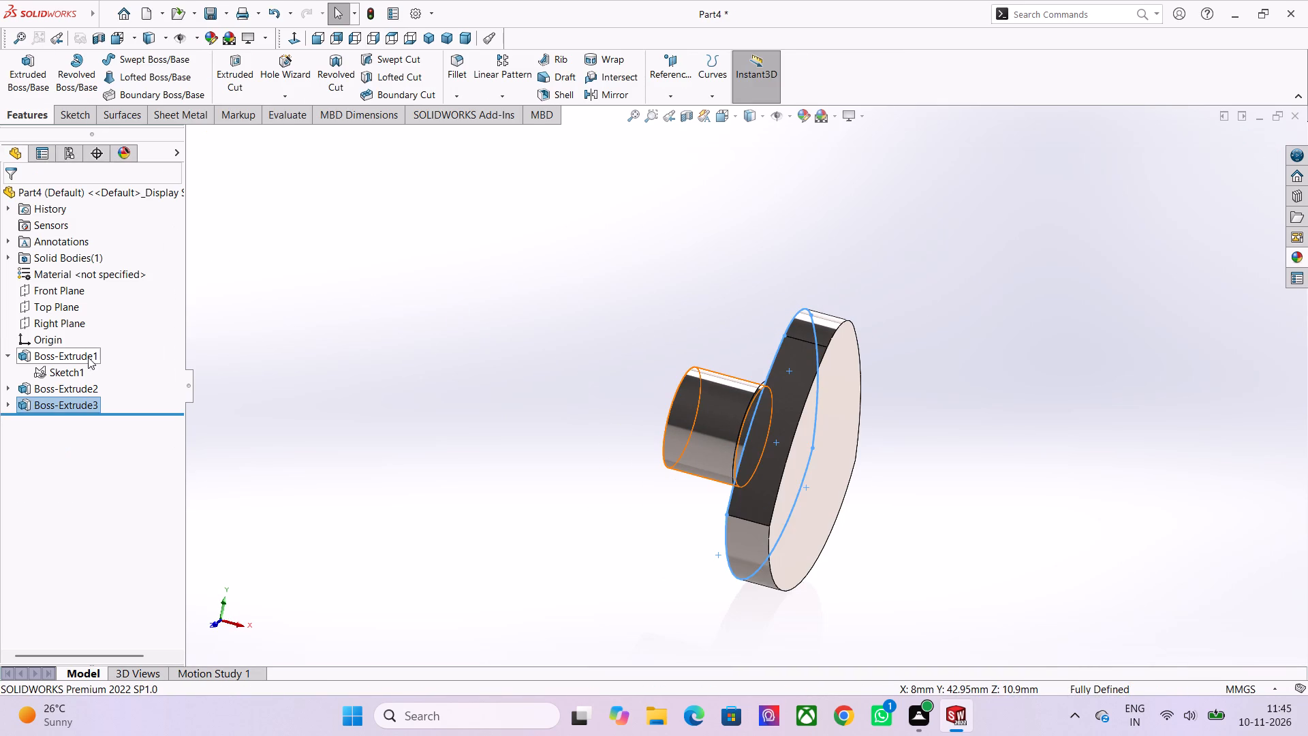
{"action": "left_click", "coordinate": [1034, 446]}
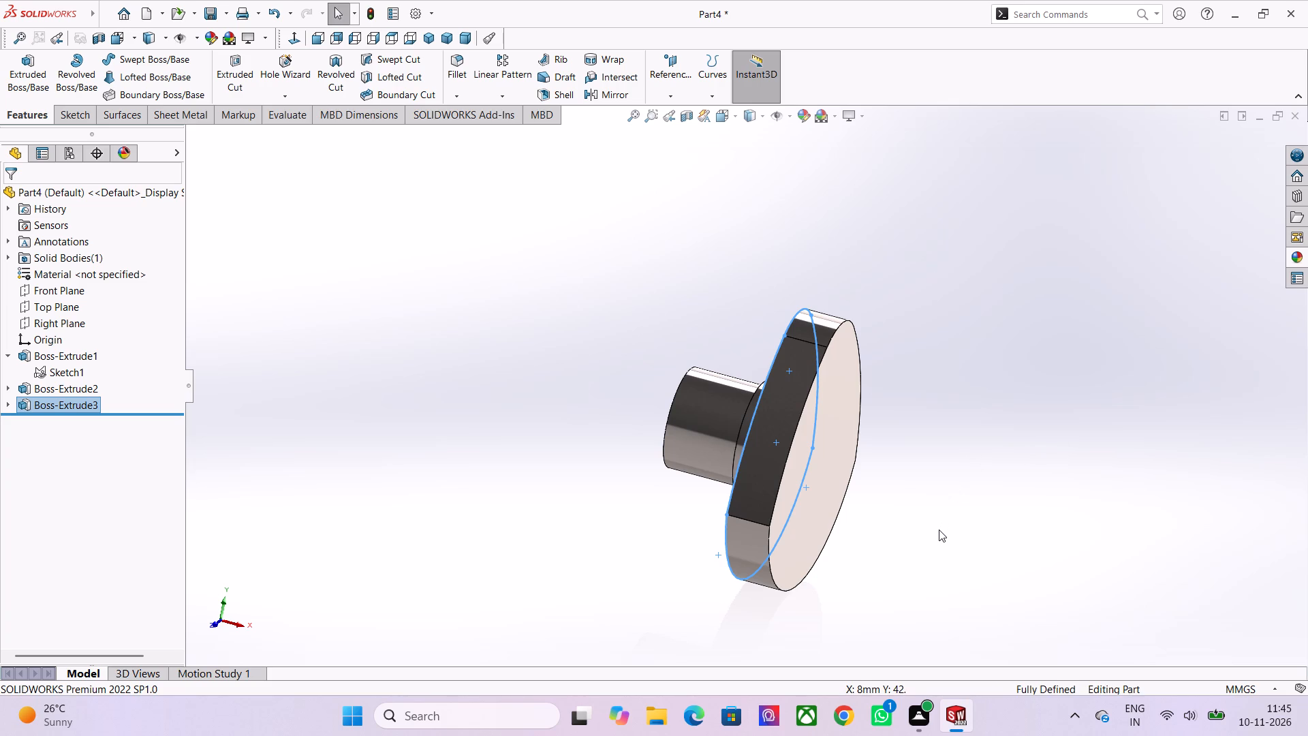
Start a sketch on the egg-shaped plate's outer face and draw a circle centred on the small upper arc's centre.
{"action": "left_click", "coordinate": [813, 464]}
{"action": "left_click", "coordinate": [873, 419]}
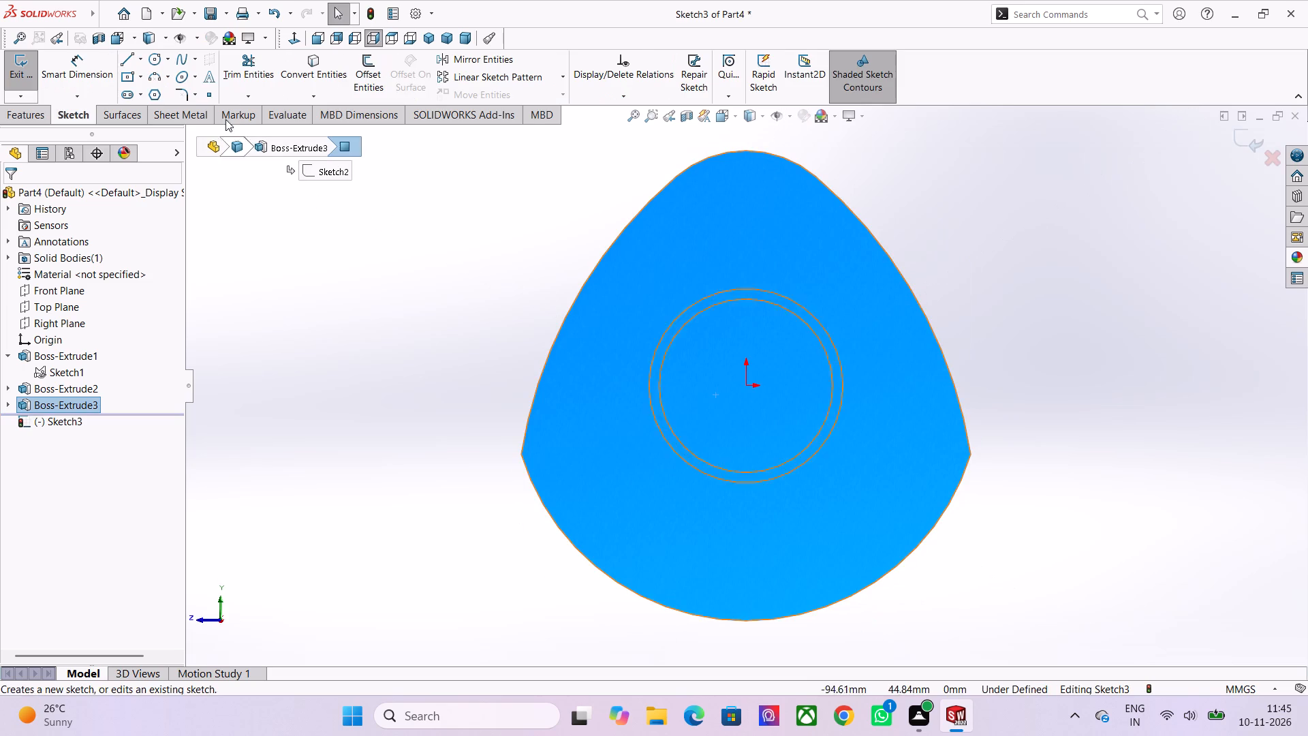
{"action": "left_click", "coordinate": [156, 57]}
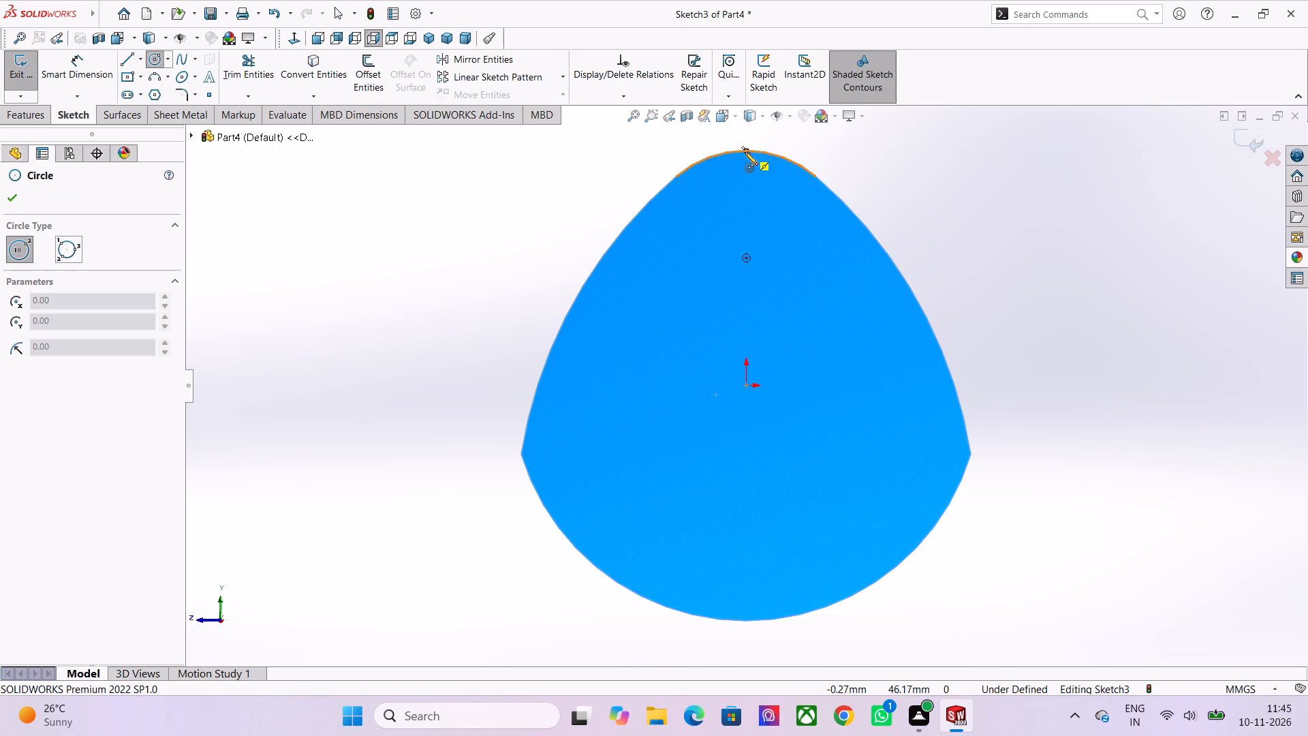
{"action": "left_click", "coordinate": [745, 258]}
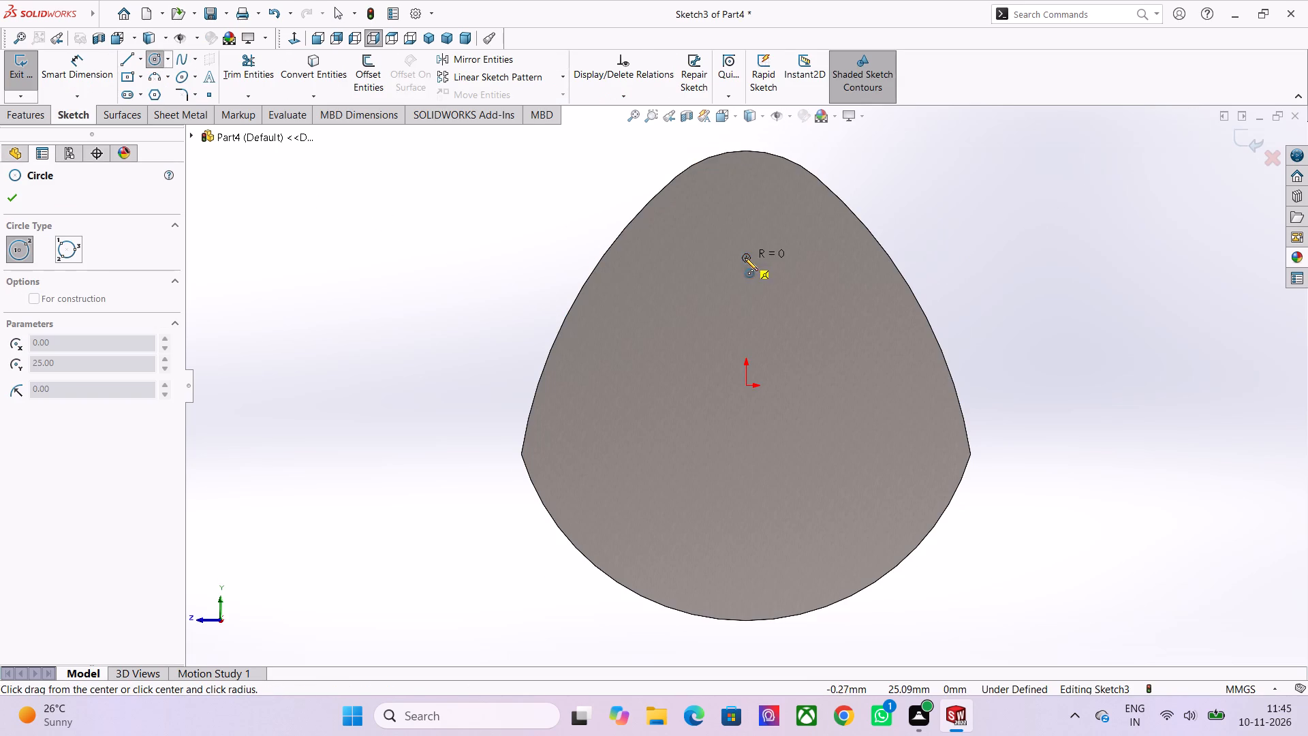
{"action": "left_click", "coordinate": [751, 189]}
Dimension the circle with a diameter of 32 mm.
{"action": "left_click", "coordinate": [90, 63]}
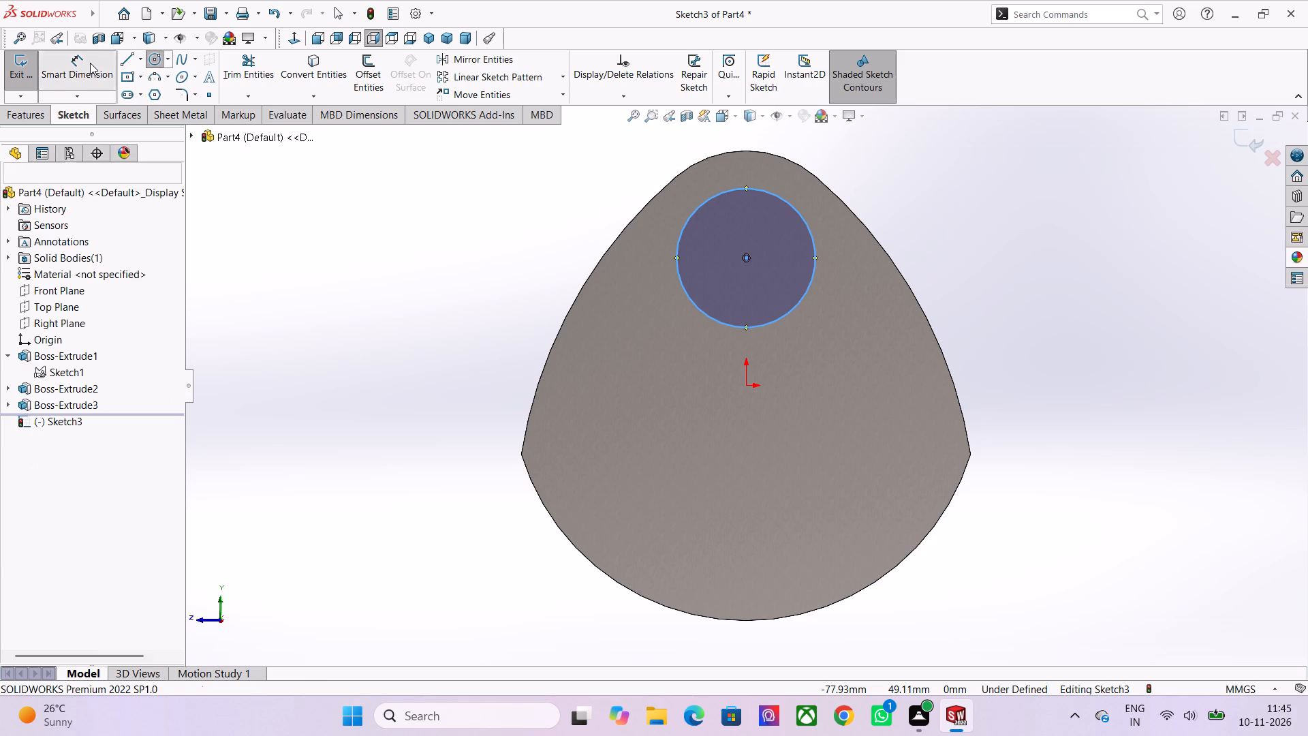
{"action": "left_click", "coordinate": [797, 208]}
{"action": "left_click", "coordinate": [898, 197]}
{"action": "type", "text": "32"}
{"action": "key", "text": "Return"}
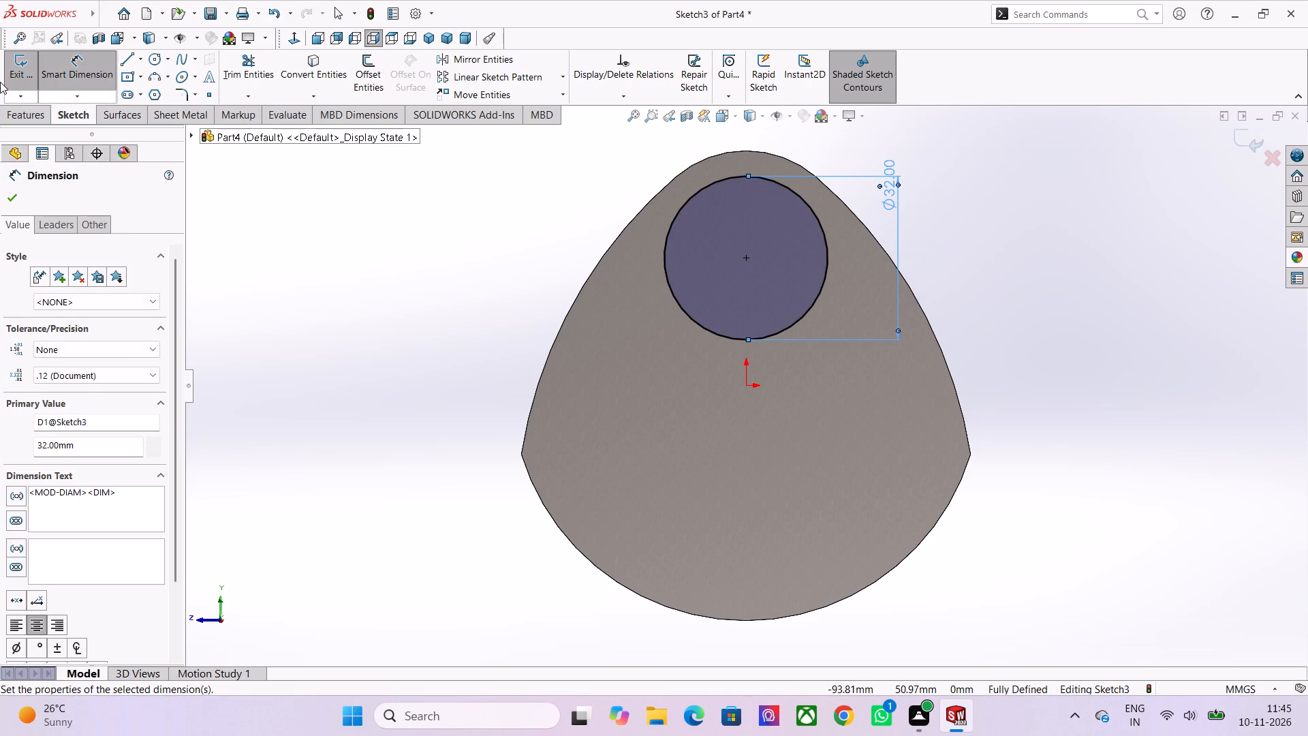
Close the sketch and extrude the circle 15 mm outward from the plate as a merged blind boss.
{"action": "left_click", "coordinate": [10, 76]}
{"action": "left_click", "coordinate": [15, 74]}
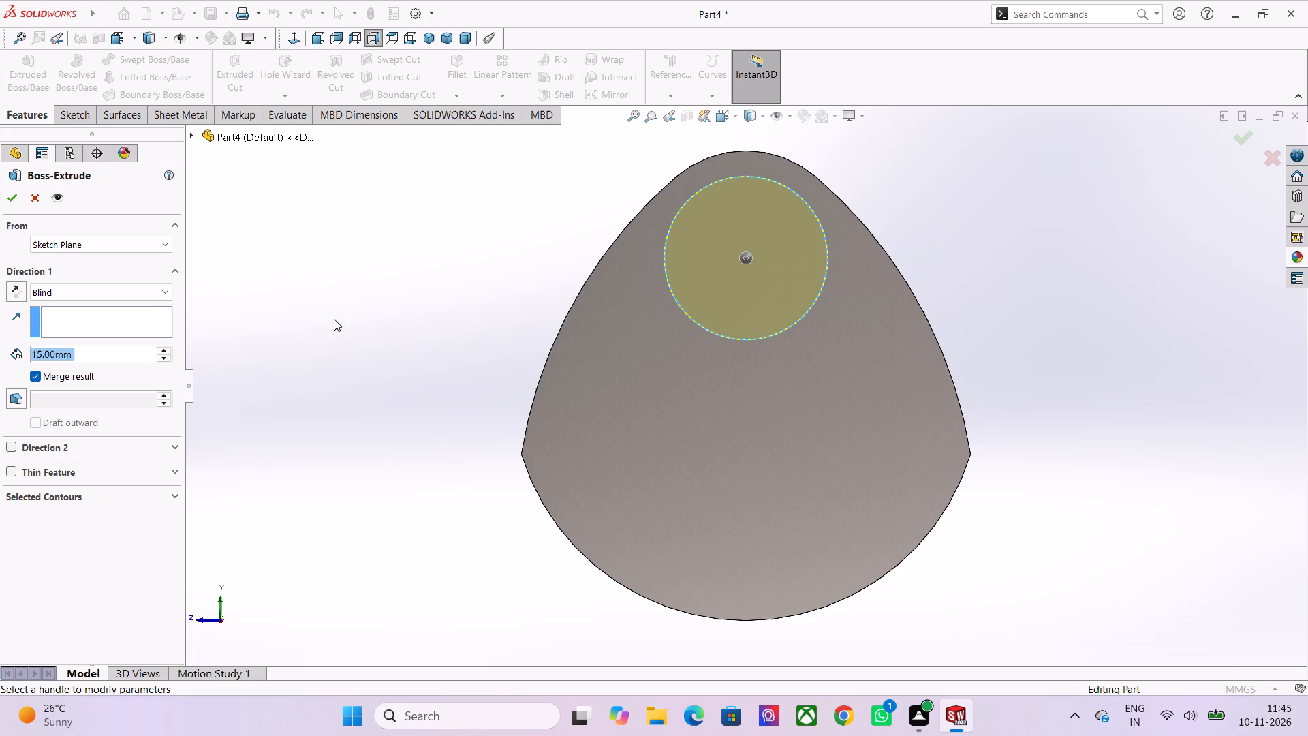
{"action": "middle_click_drag", "start_coordinate": [345, 314], "coordinate": [442, 377]}
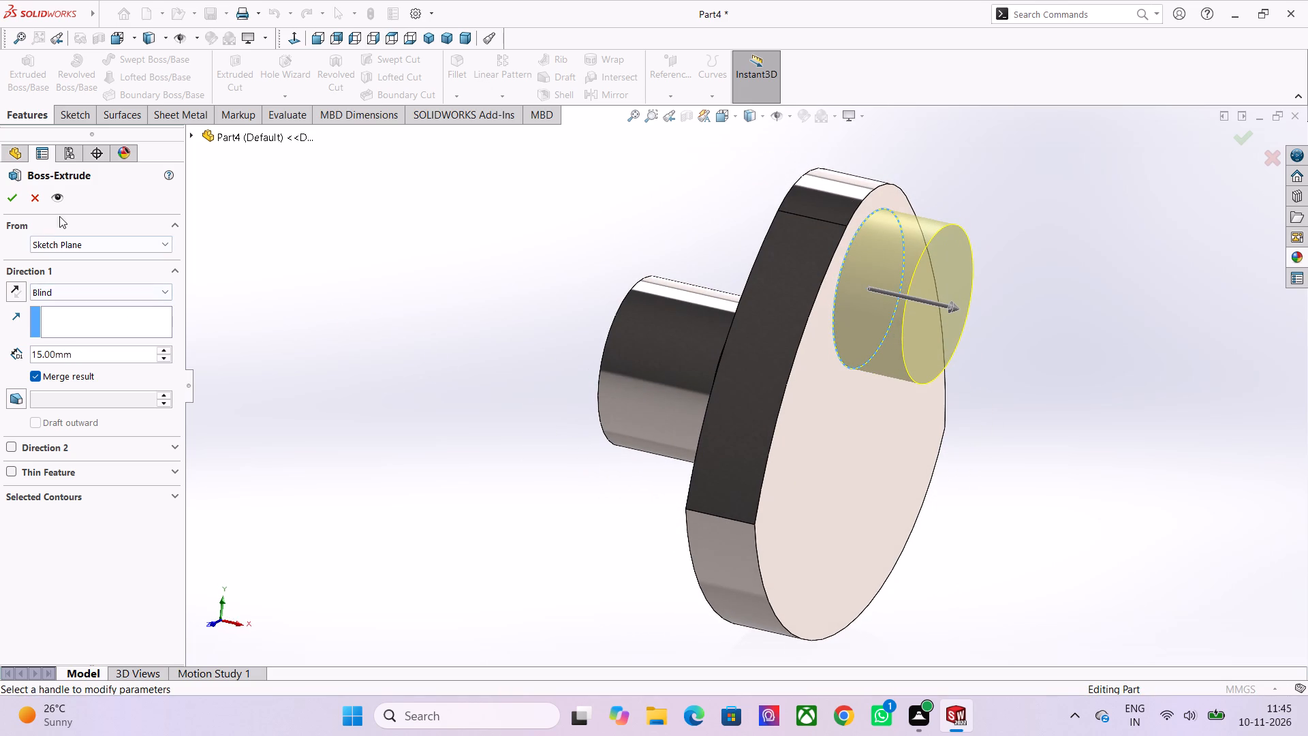
{"action": "left_click", "coordinate": [17, 198]}
{"action": "left_click", "coordinate": [554, 266]}
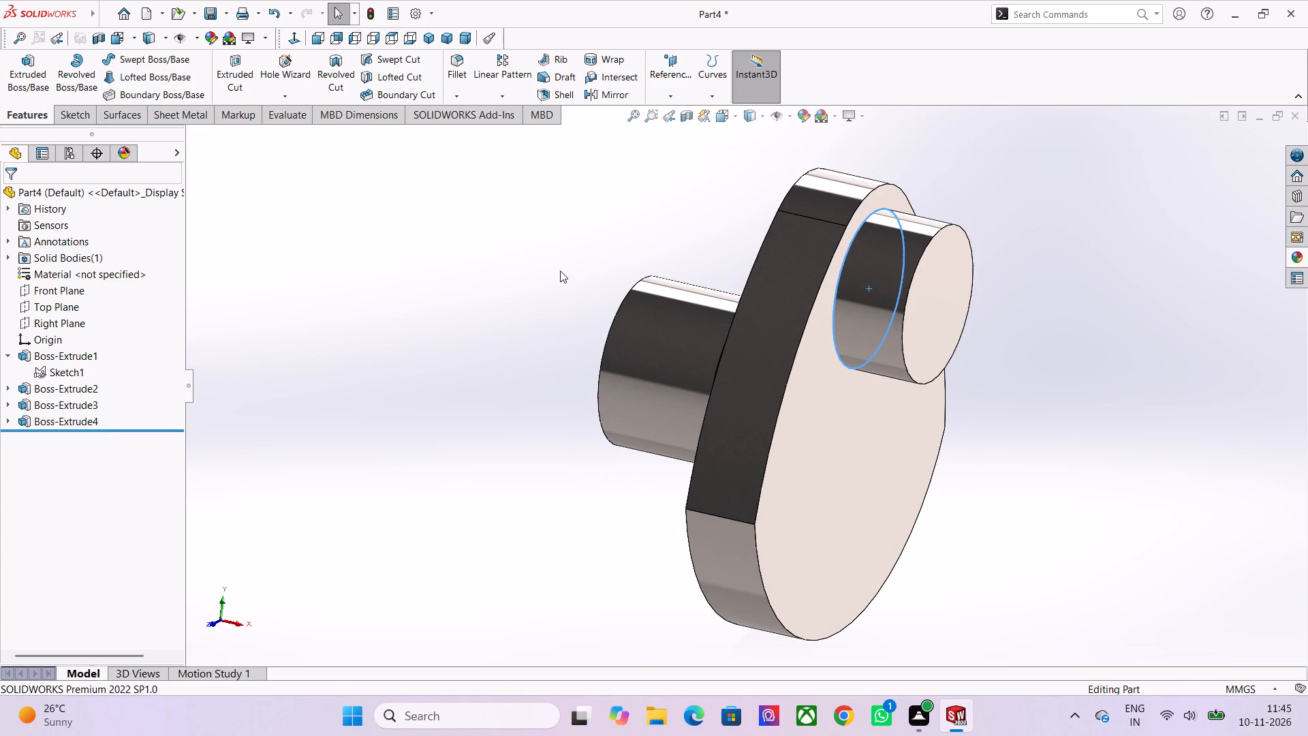
{"action": "scroll", "coordinate": [561, 283], "scroll_direction": "down", "scroll_amount": 2}
{"action": "middle_click_drag", "start_coordinate": [558, 346], "coordinate": [513, 338]}
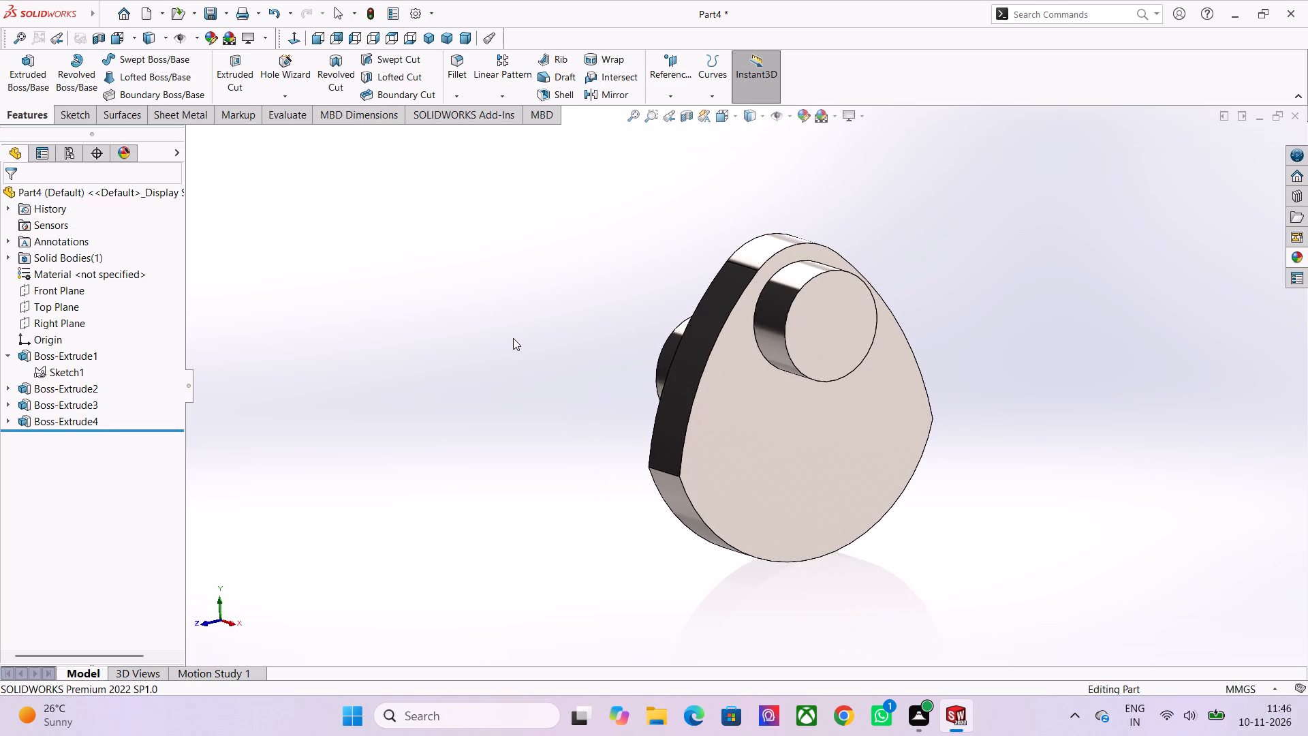
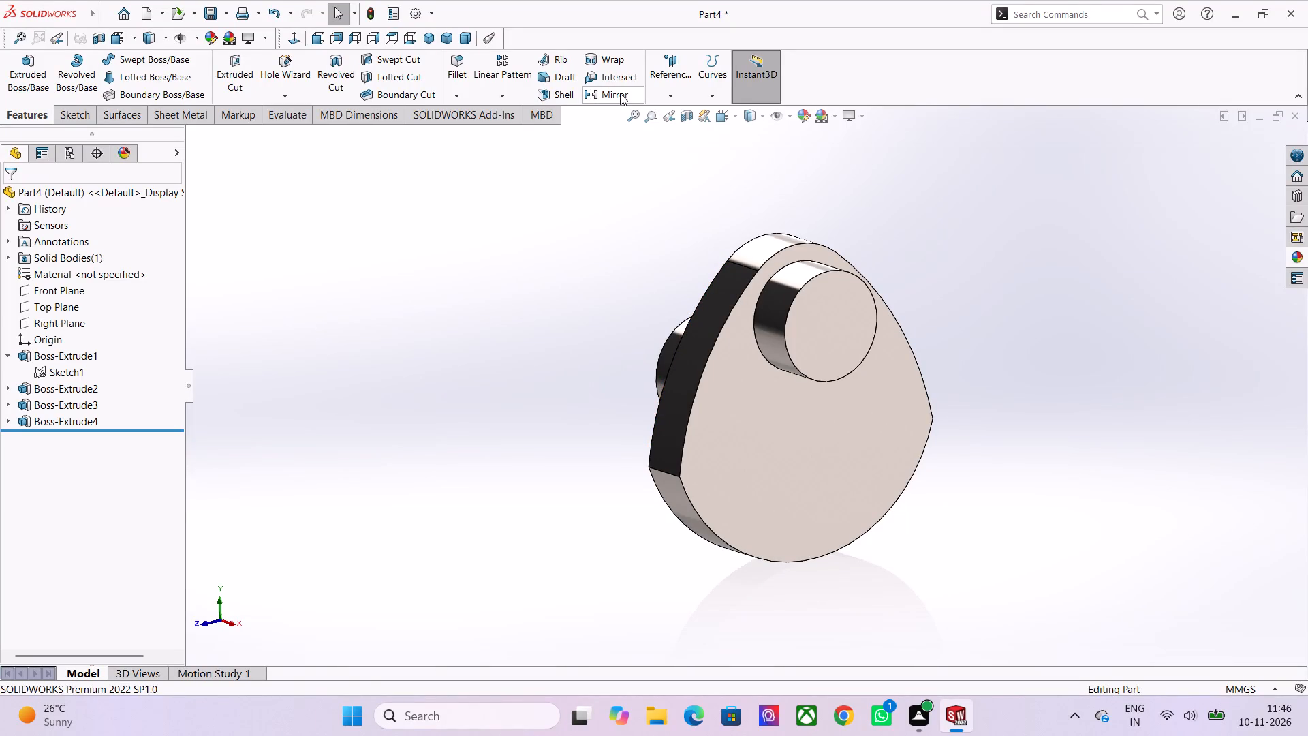
Mirror the offset pin and the egg-shaped web about the pin's end face, with Geometry Pattern enabled.
{"action": "left_click", "coordinate": [620, 93]}
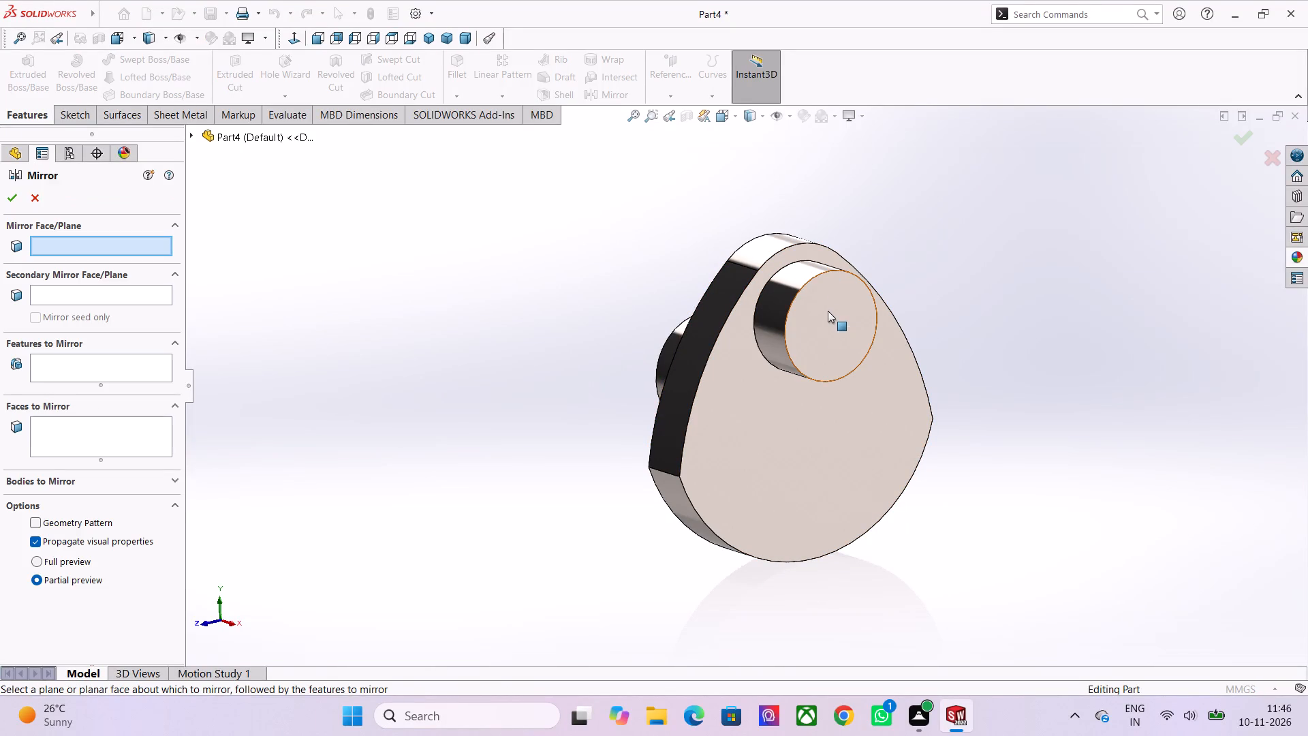
{"action": "left_click", "coordinate": [824, 313]}
{"action": "left_click", "coordinate": [130, 364]}
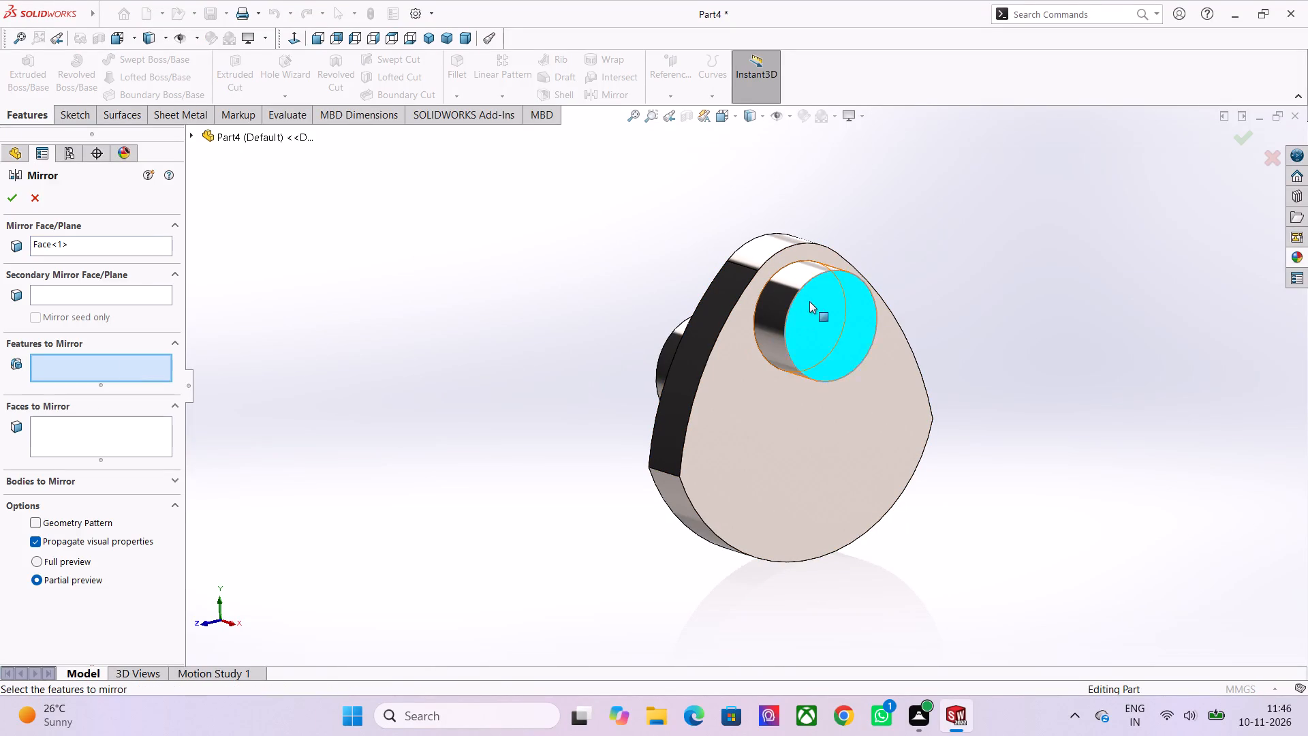
{"action": "middle_click_drag", "start_coordinate": [671, 263], "coordinate": [689, 333]}
{"action": "left_click", "coordinate": [801, 354]}
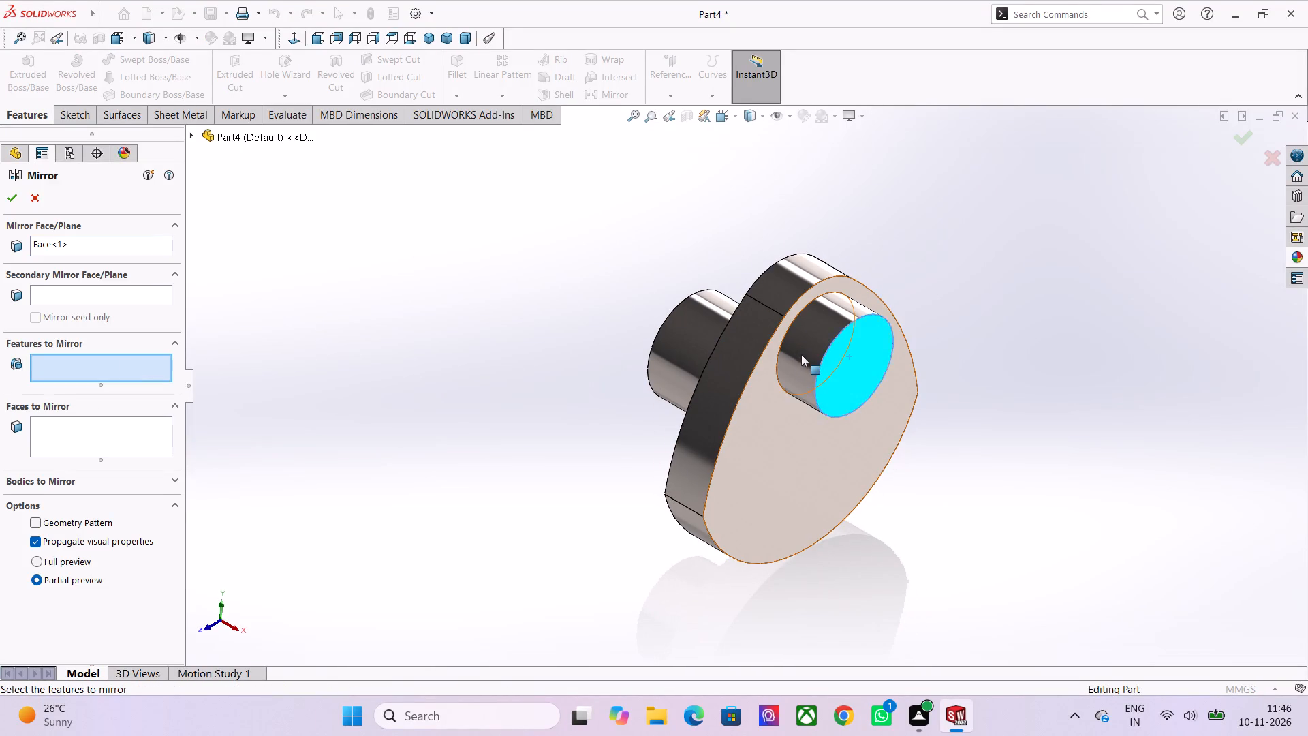
{"action": "left_click", "coordinate": [740, 349]}
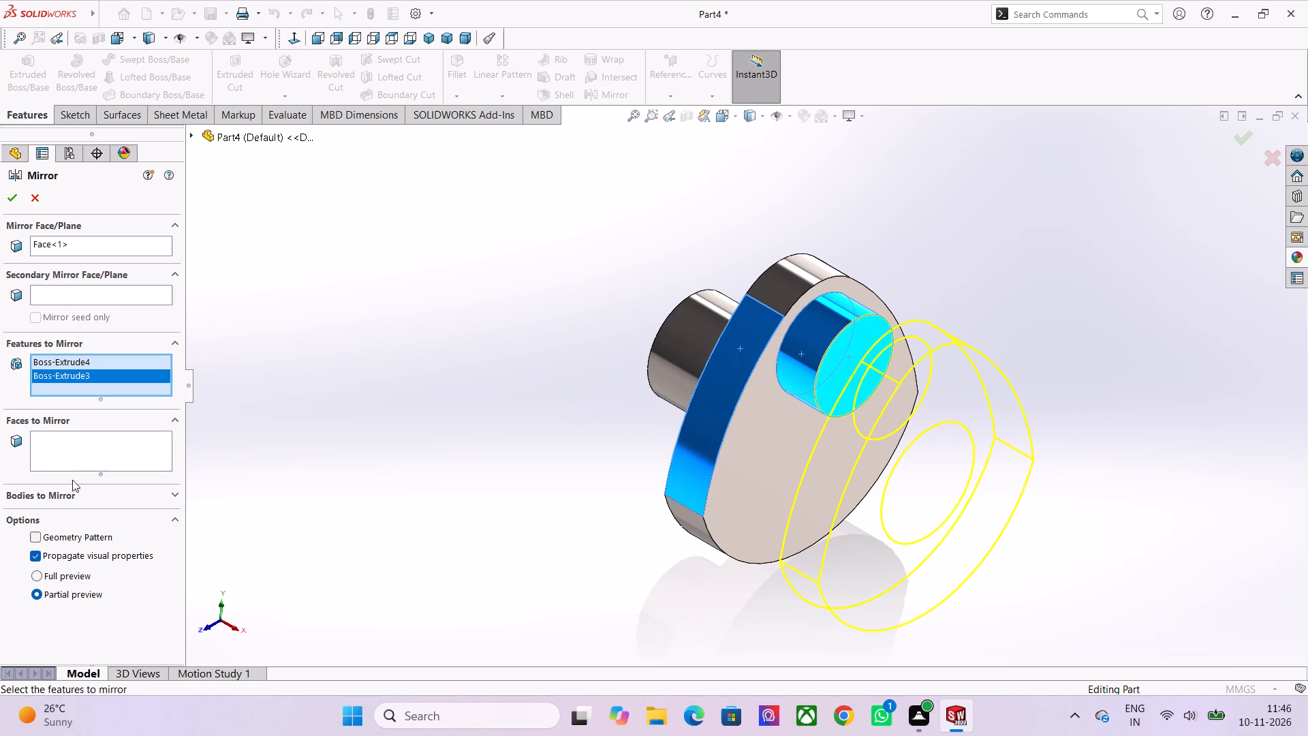
{"action": "left_click", "coordinate": [63, 536]}
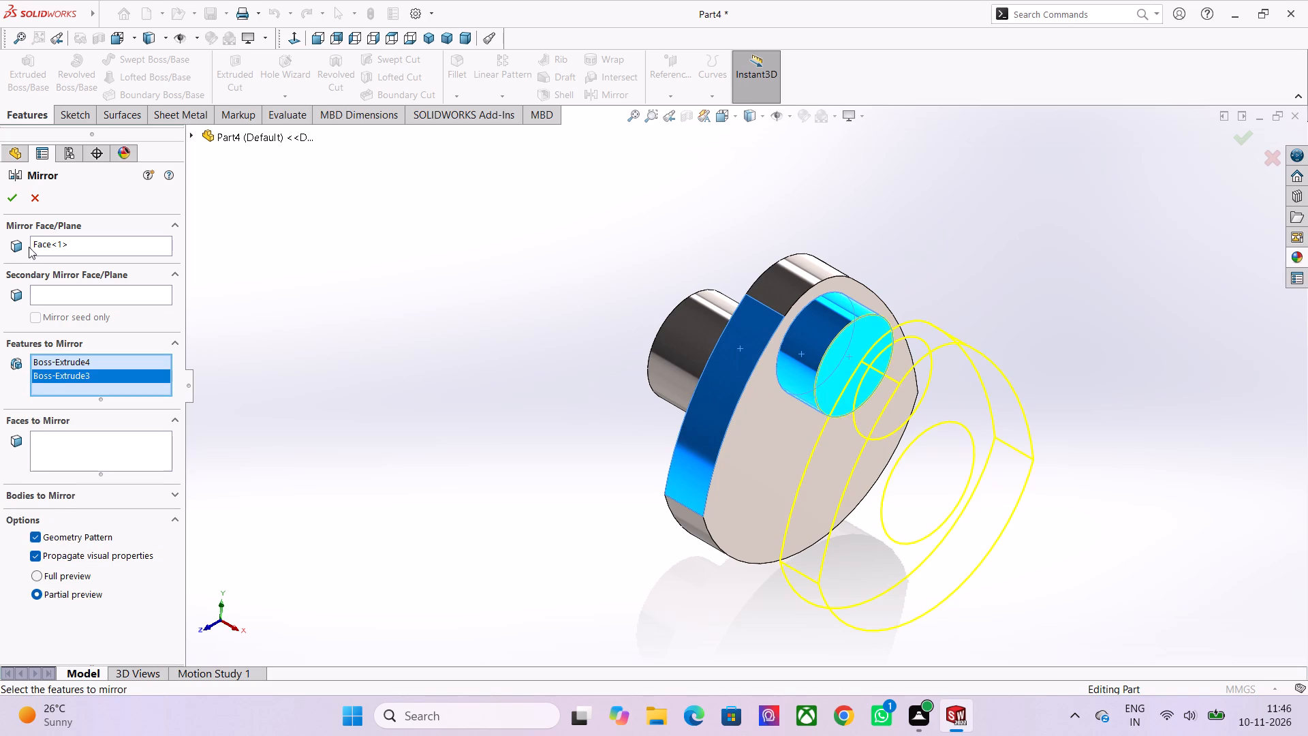
{"action": "left_click", "coordinate": [15, 200]}
Examine the mirrored web, the connecting pin and the stepped cylinder from several sides.
{"action": "scroll", "coordinate": [562, 461], "scroll_direction": "down", "scroll_amount": 1}
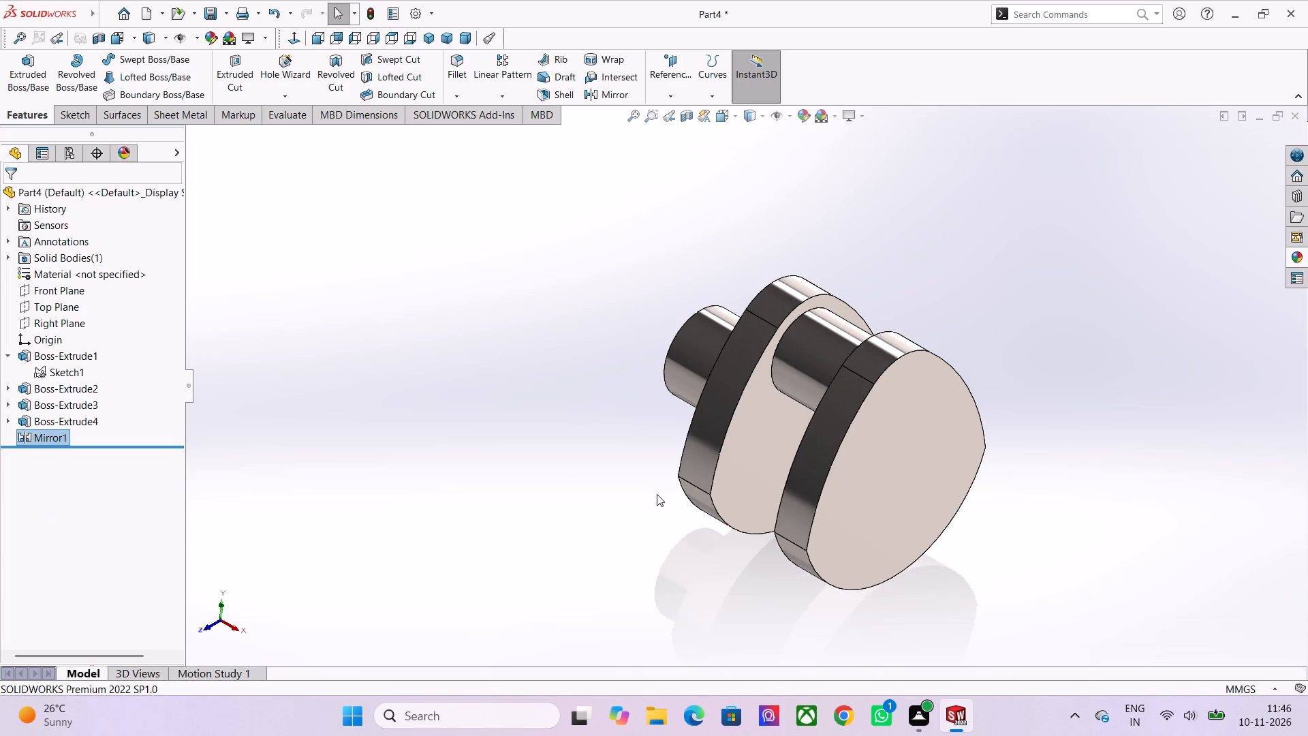
{"action": "middle_click_drag", "start_coordinate": [660, 494], "coordinate": [740, 484]}
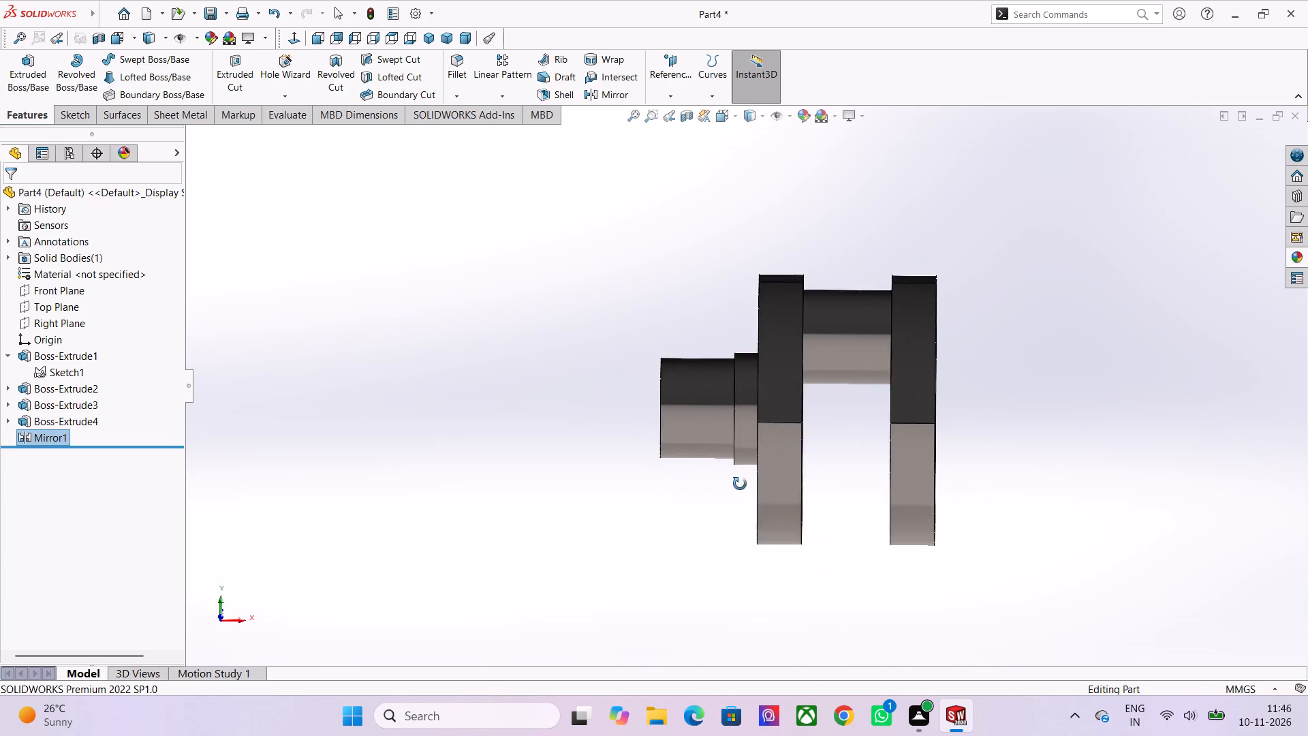
{"action": "middle_click_drag", "start_coordinate": [740, 484], "coordinate": [694, 447]}
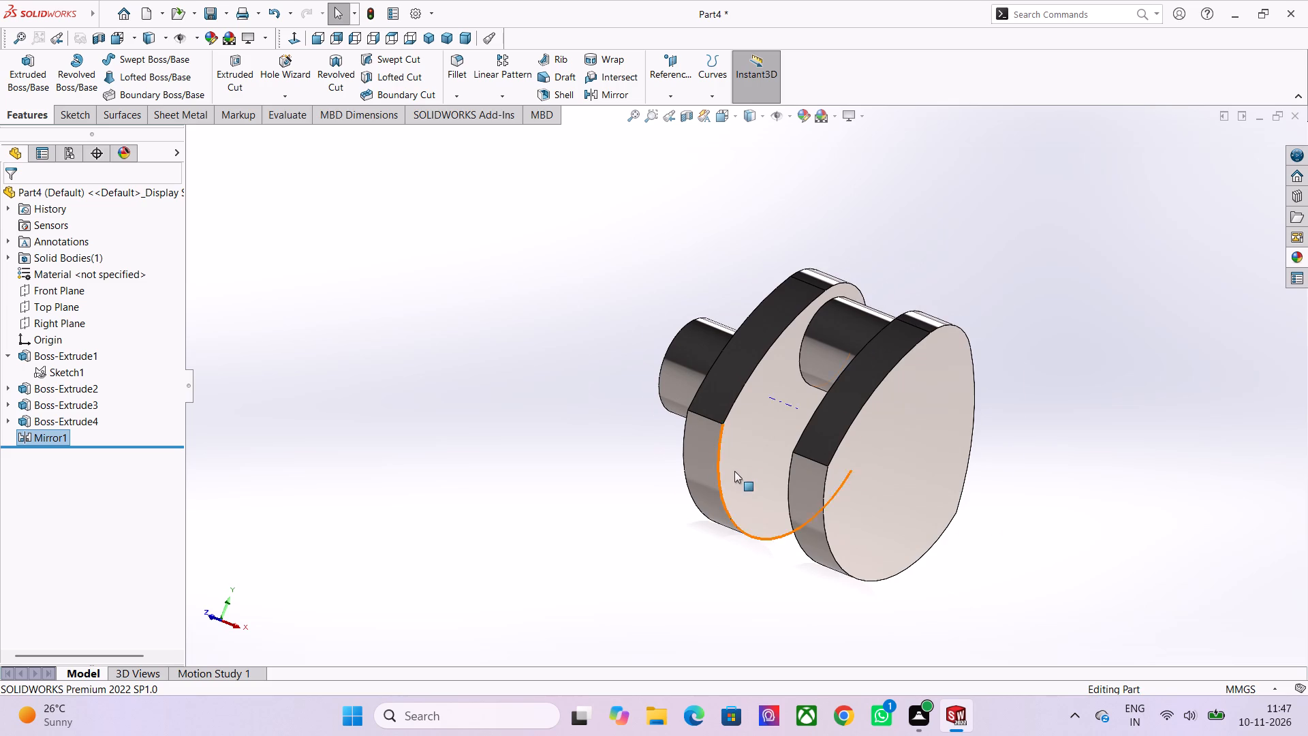
{"action": "scroll", "coordinate": [744, 472], "scroll_direction": "up", "scroll_amount": 2}
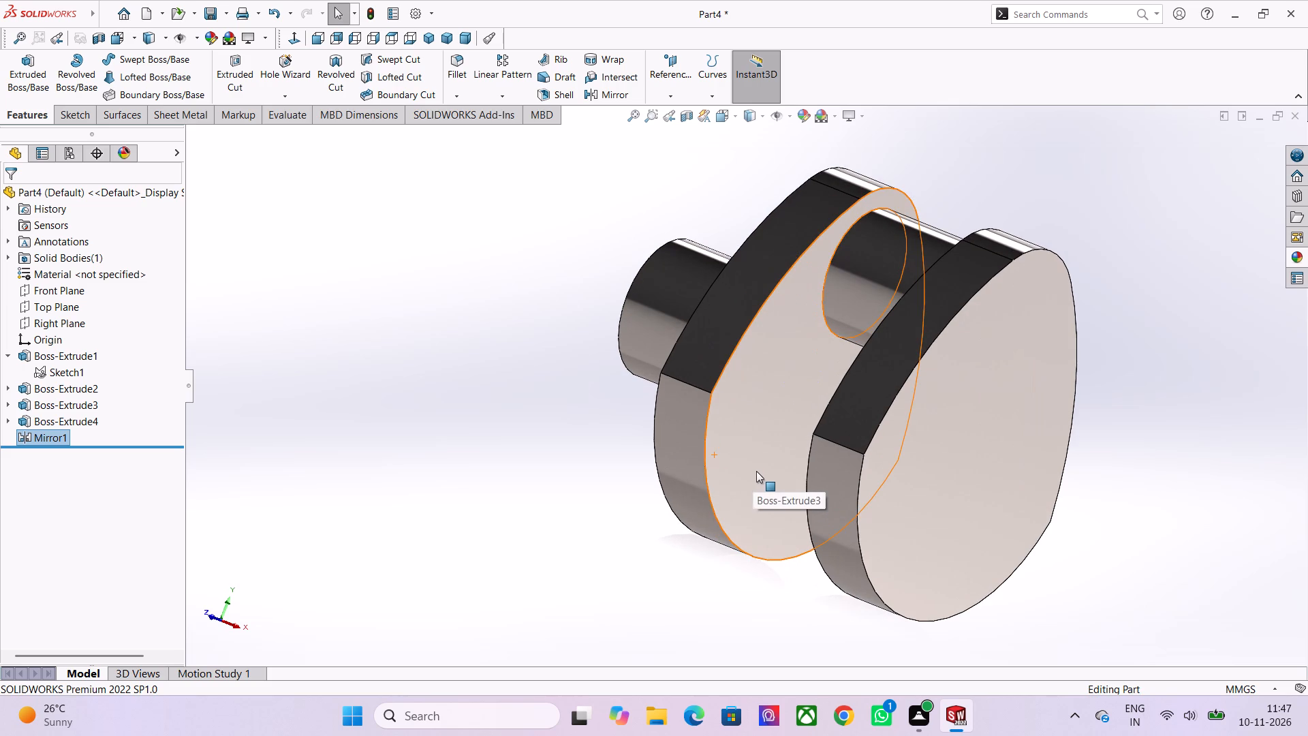
{"action": "scroll", "coordinate": [916, 391], "scroll_direction": "down", "scroll_amount": 2}
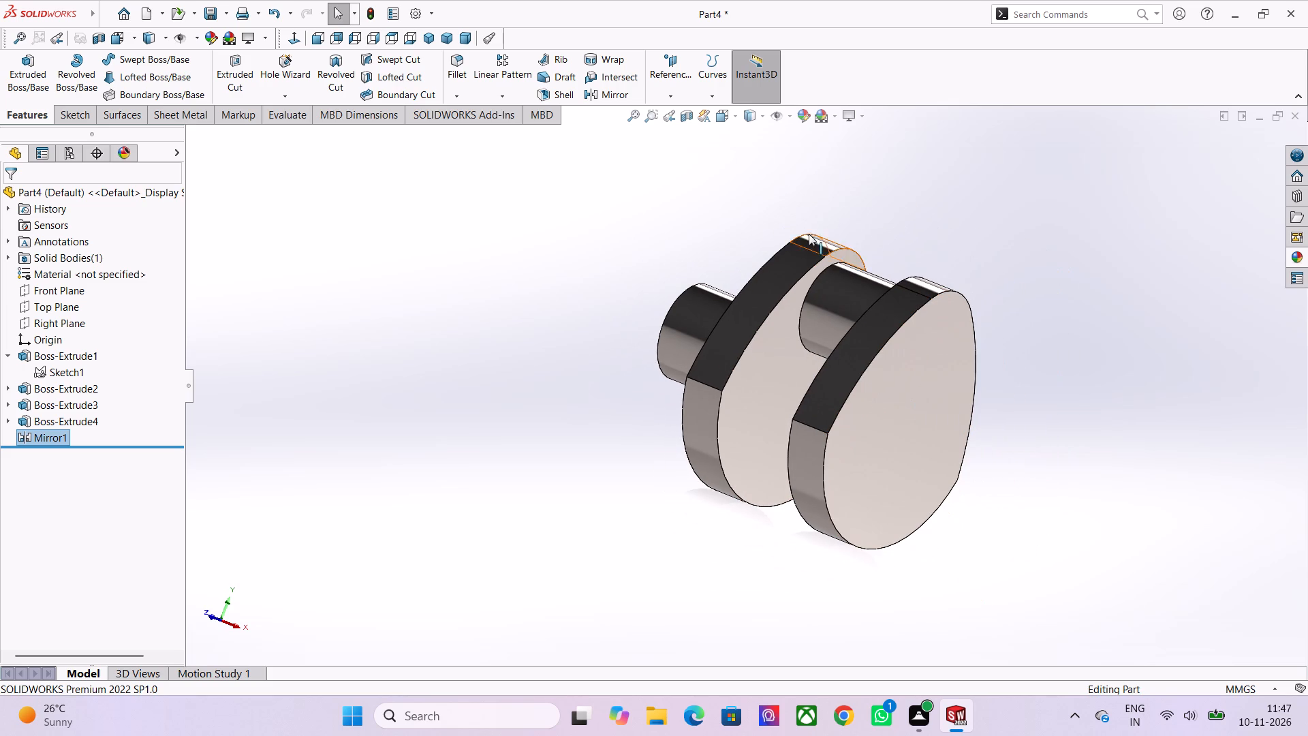
{"action": "middle_click_drag", "start_coordinate": [736, 218], "coordinate": [831, 311]}
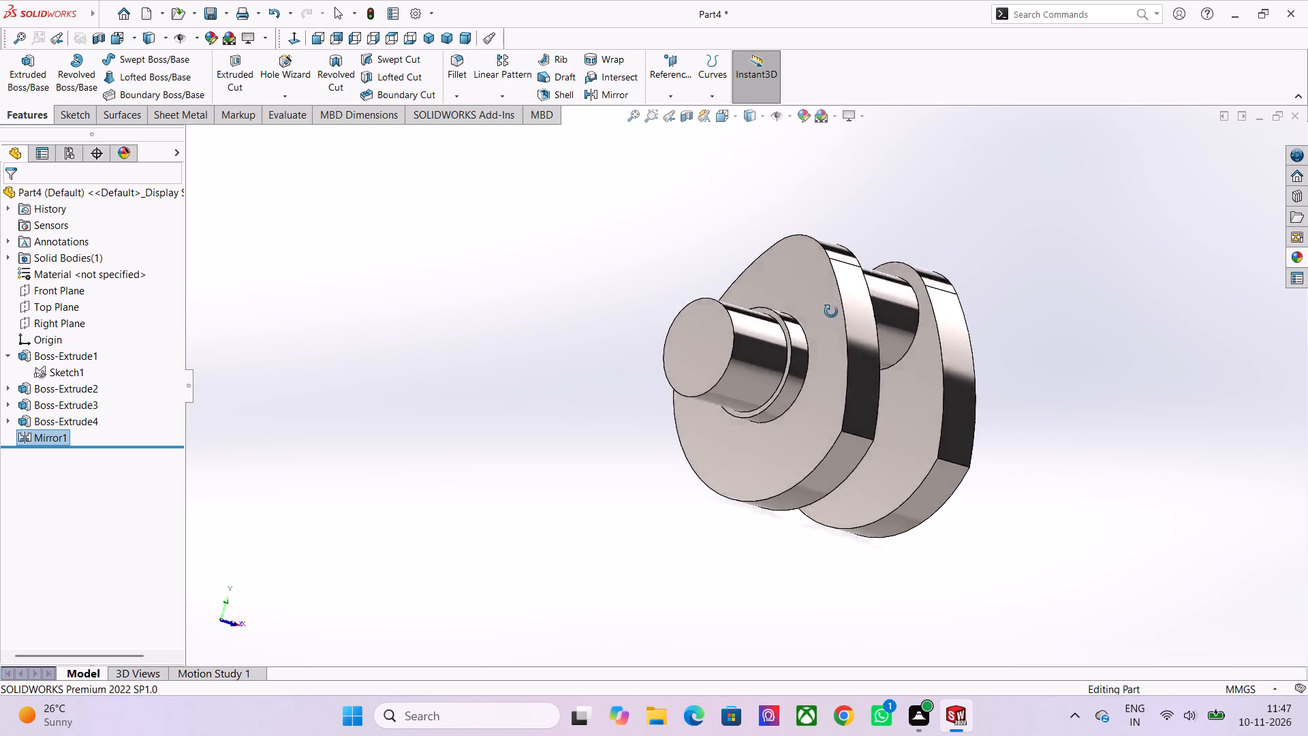
{"action": "middle_click_drag", "start_coordinate": [831, 311], "coordinate": [767, 341]}
{"action": "scroll", "coordinate": [765, 341], "scroll_direction": "up", "scroll_amount": 2}
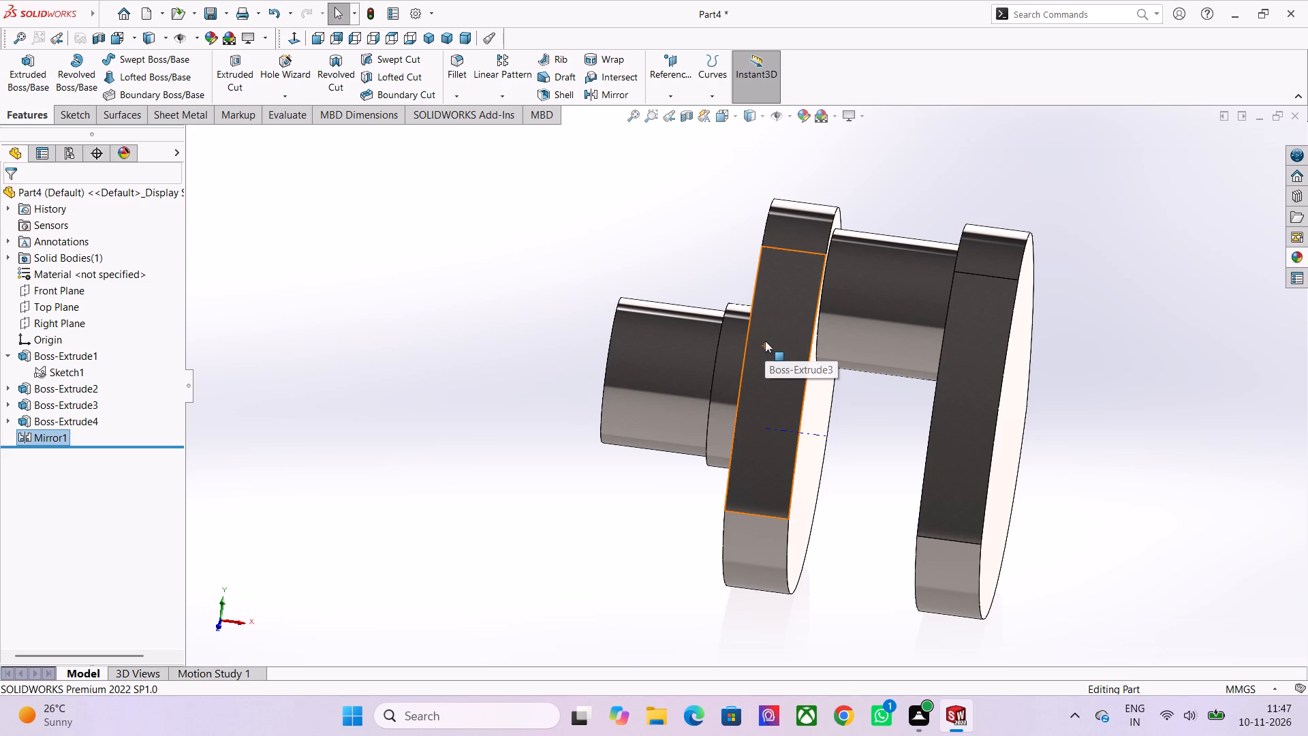
{"action": "scroll", "coordinate": [794, 430], "scroll_direction": "down", "scroll_amount": 2}
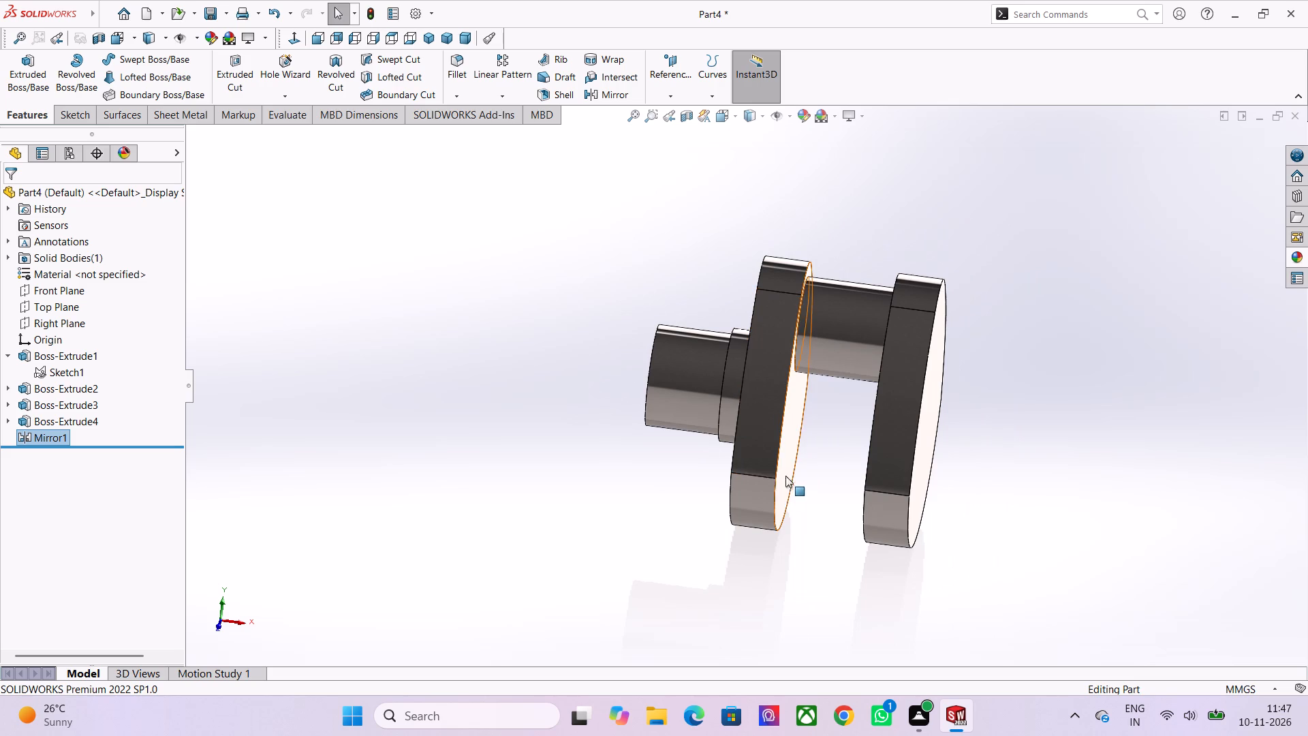
{"action": "scroll", "coordinate": [746, 558], "scroll_direction": "down", "scroll_amount": 1}
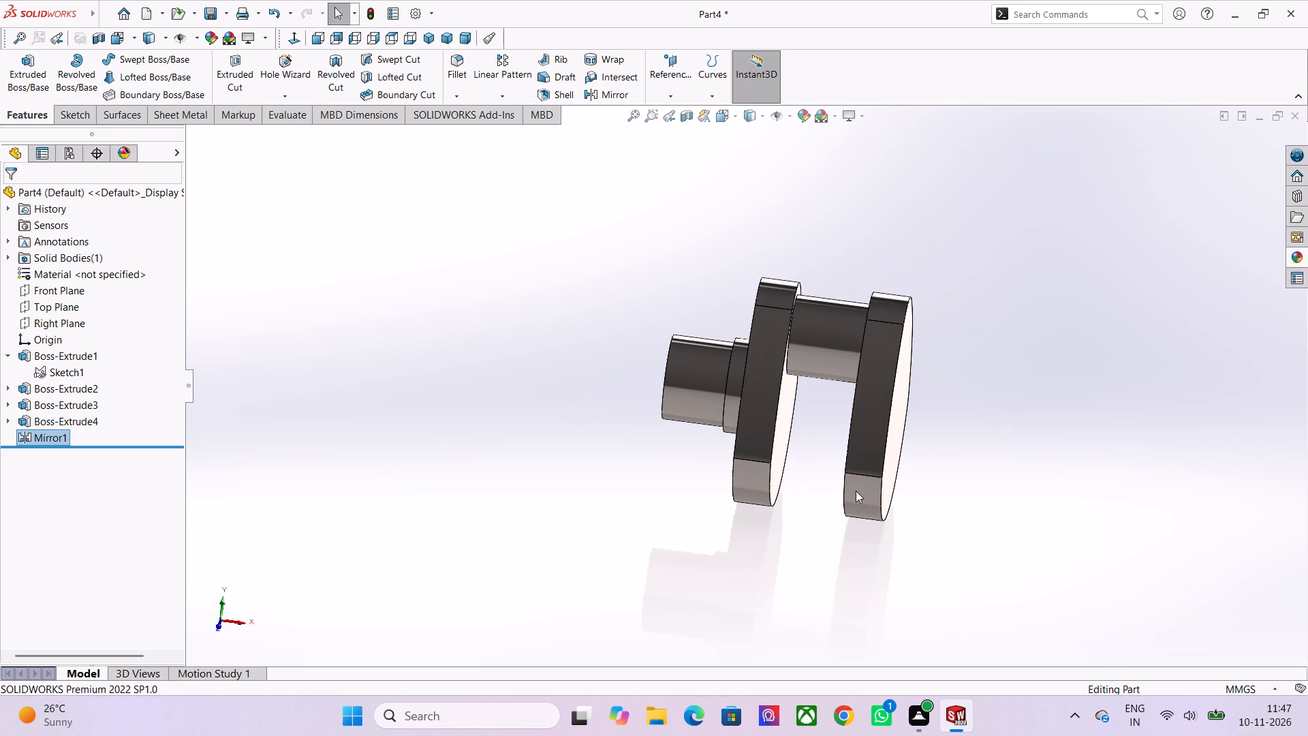
{"action": "scroll", "coordinate": [887, 440], "scroll_direction": "up", "scroll_amount": 2}
{"action": "scroll", "coordinate": [762, 564], "scroll_direction": "down", "scroll_amount": 1}
{"action": "middle_click_drag", "start_coordinate": [773, 557], "coordinate": [859, 538]}
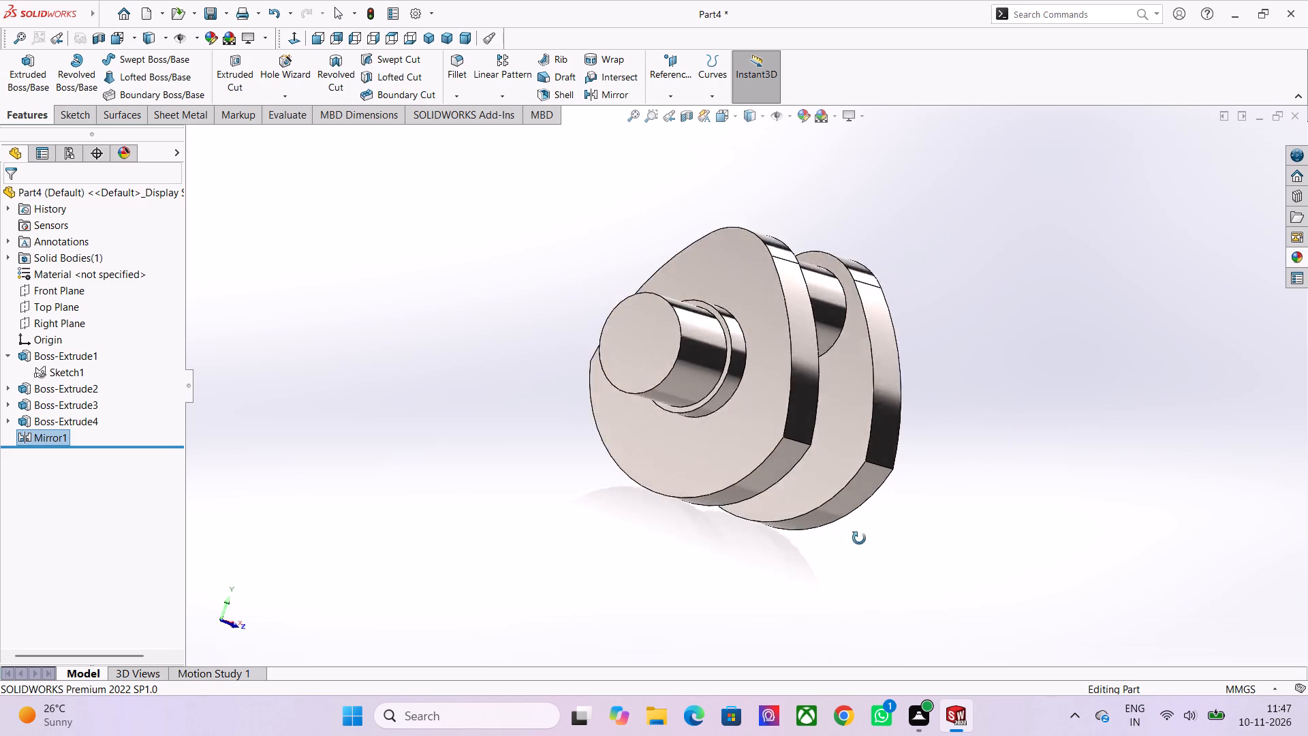
{"action": "middle_click_drag", "start_coordinate": [859, 538], "coordinate": [823, 408]}
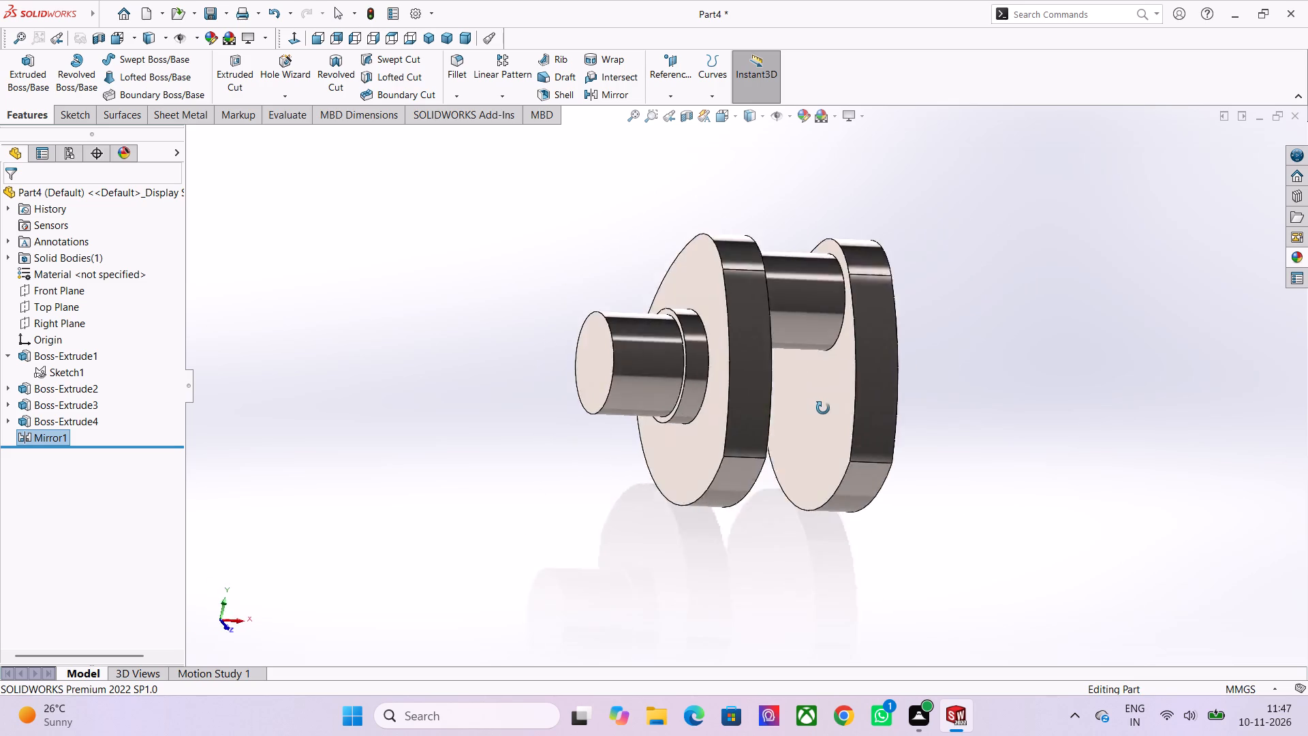
{"action": "middle_click_drag", "start_coordinate": [823, 408], "coordinate": [743, 344]}
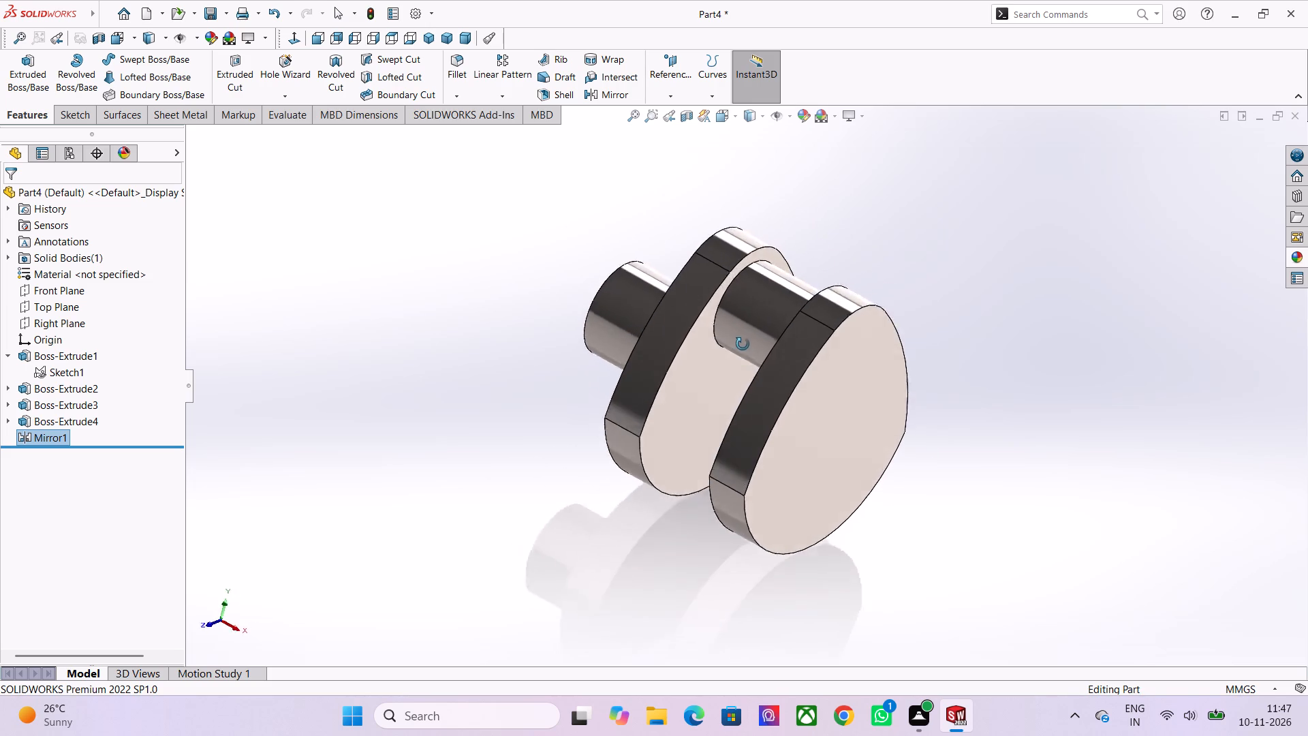
{"action": "middle_click_drag", "start_coordinate": [743, 344], "coordinate": [868, 383]}
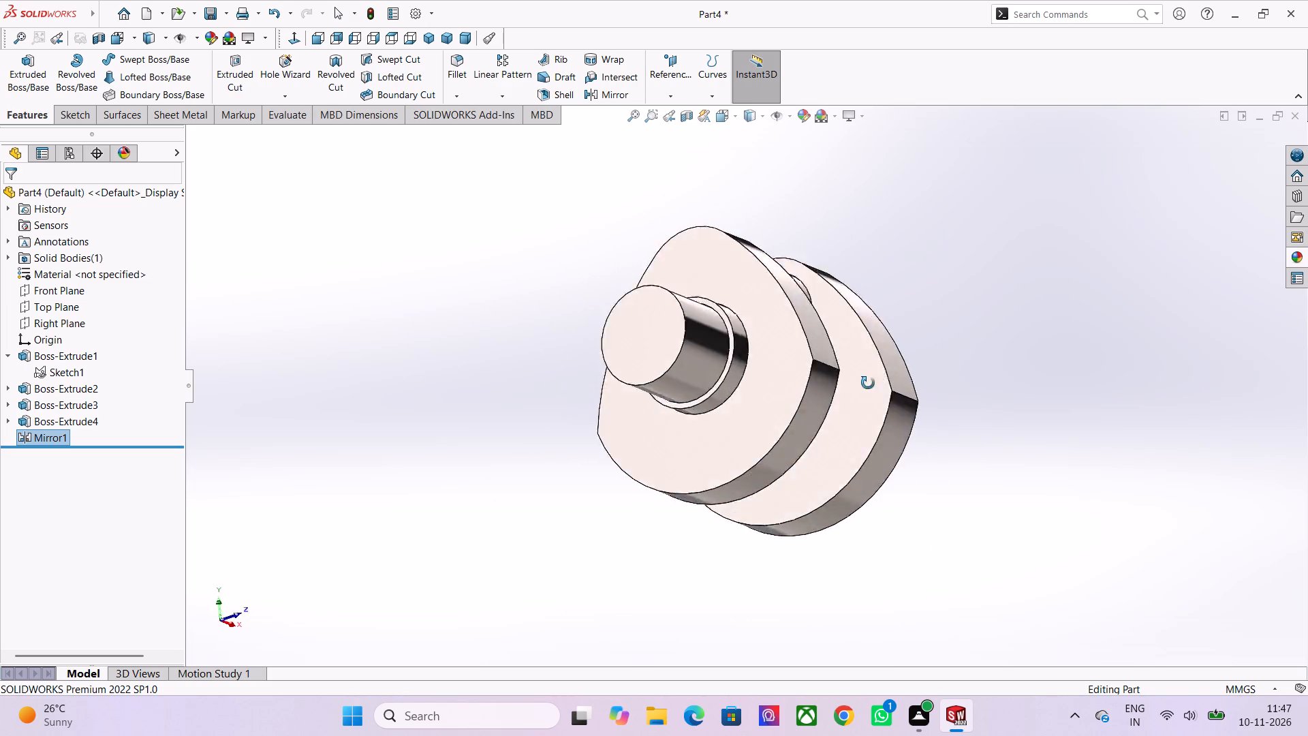
{"action": "middle_click_drag", "start_coordinate": [868, 383], "coordinate": [785, 519]}
{"action": "scroll", "coordinate": [795, 389], "scroll_direction": "up", "scroll_amount": 2}
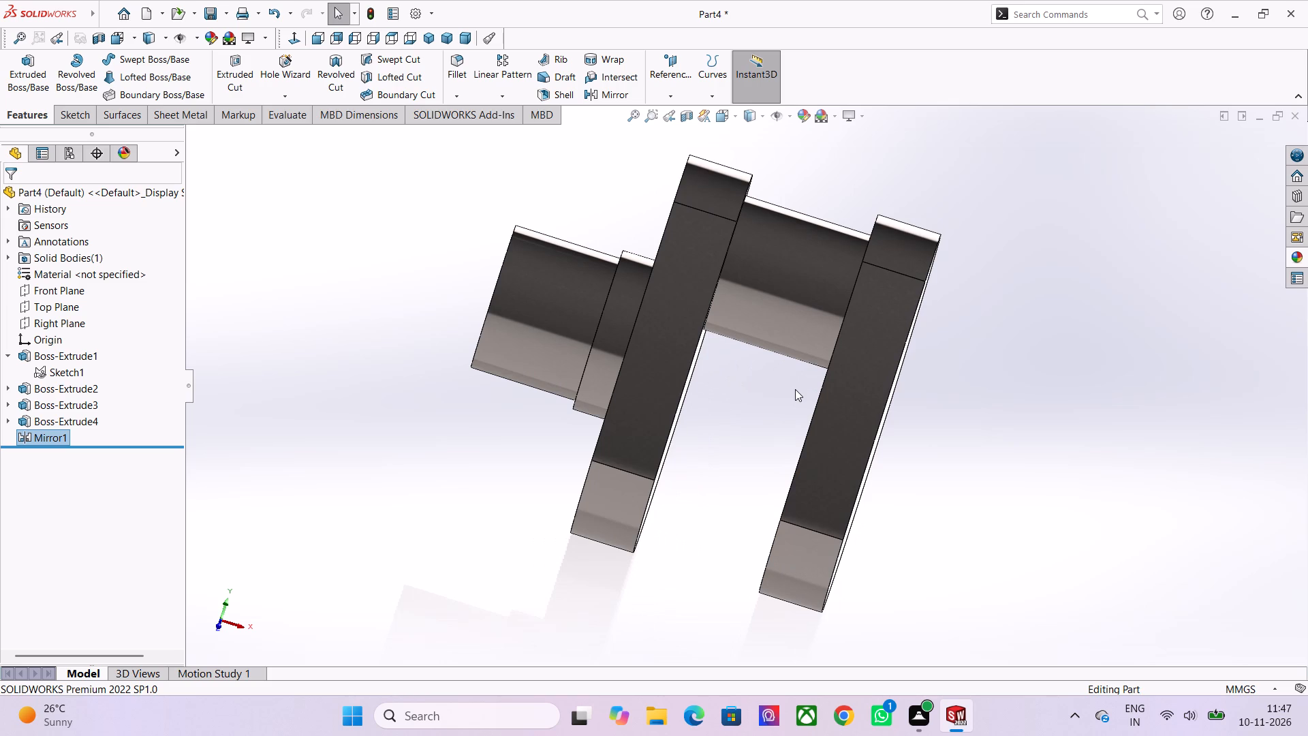
{"action": "scroll", "coordinate": [786, 422], "scroll_direction": "up", "scroll_amount": 1}
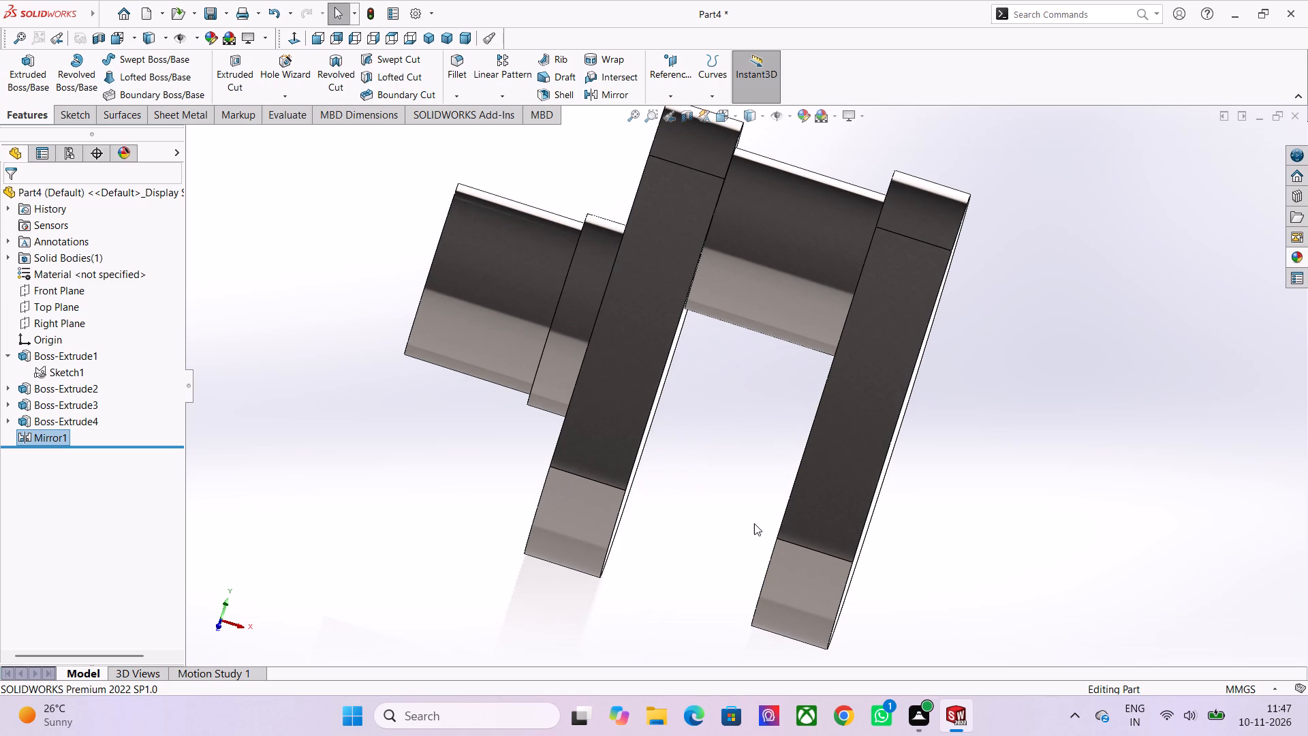
{"action": "scroll", "coordinate": [784, 493], "scroll_direction": "down", "scroll_amount": 2}
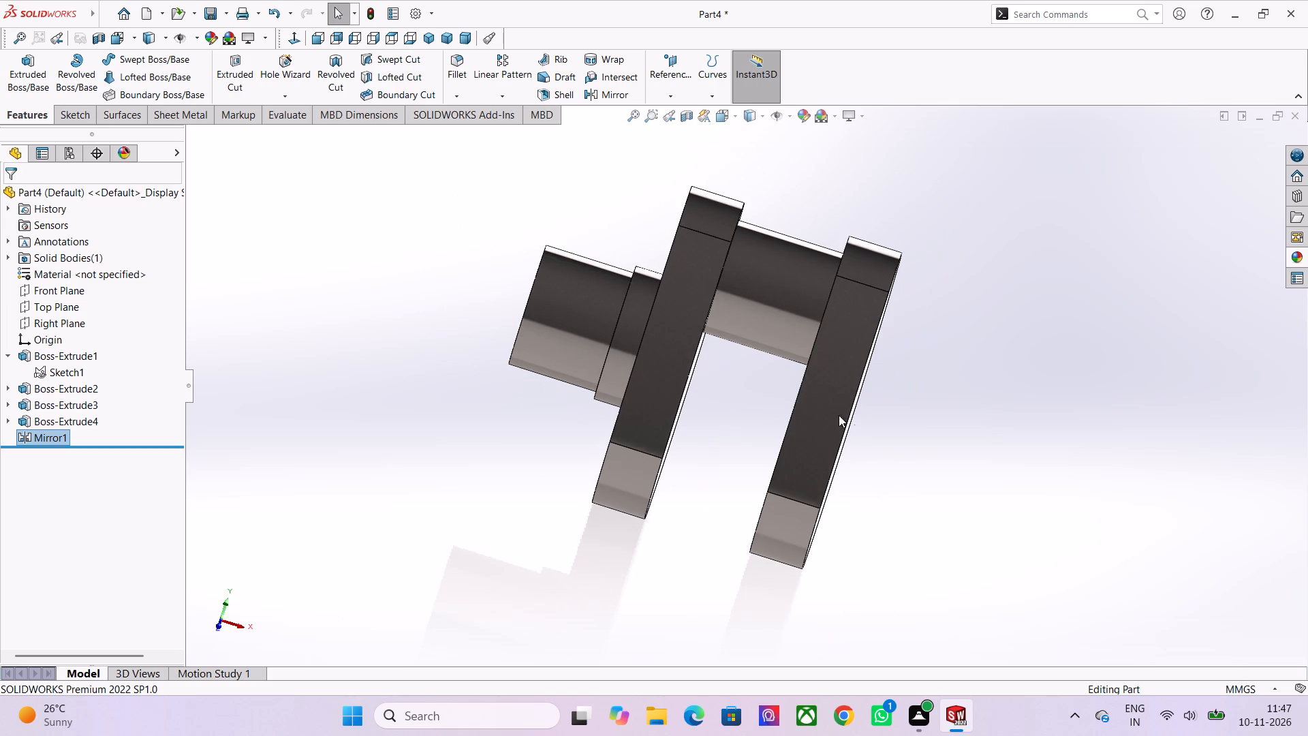
{"action": "scroll", "coordinate": [856, 429], "scroll_direction": "down", "scroll_amount": 1}
Start a sketch on the mirrored web's outer face and draw a circle about 37 mm in diameter centred on the origin.
{"action": "middle_click_drag", "start_coordinate": [861, 432], "coordinate": [778, 430]}
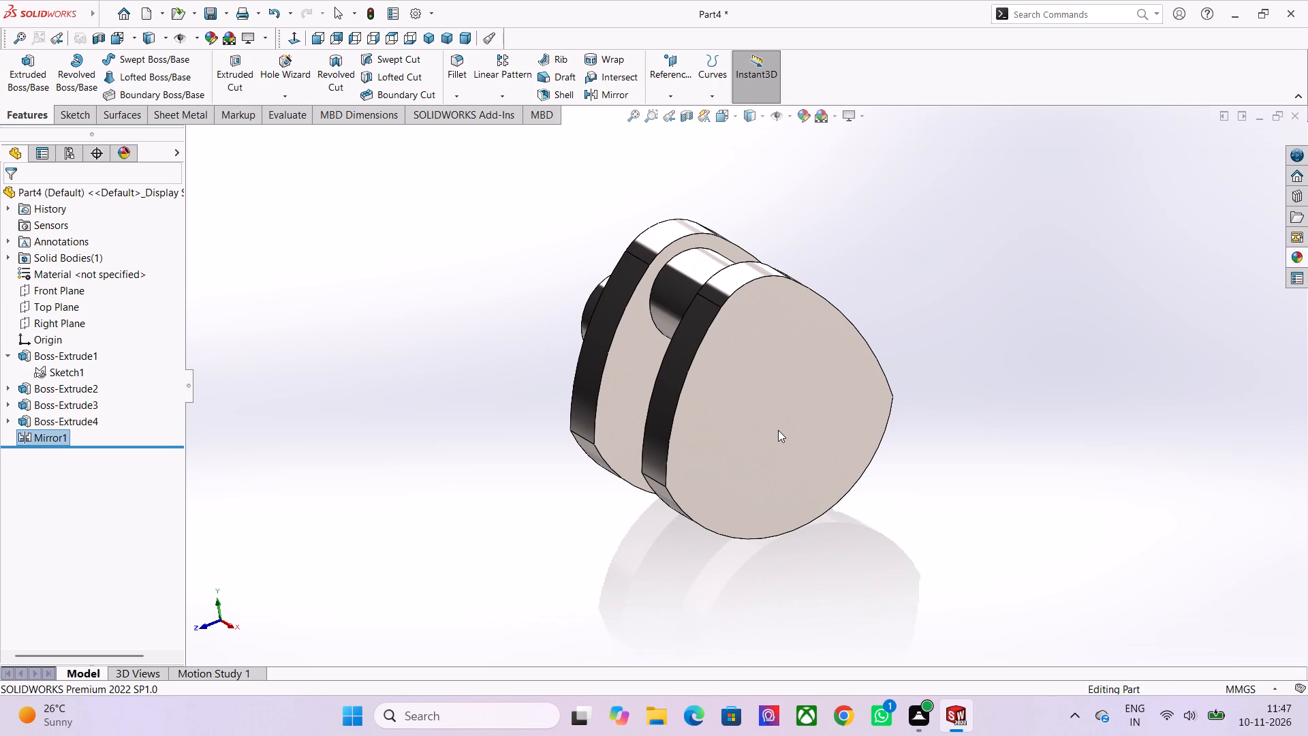
{"action": "left_click", "coordinate": [778, 430]}
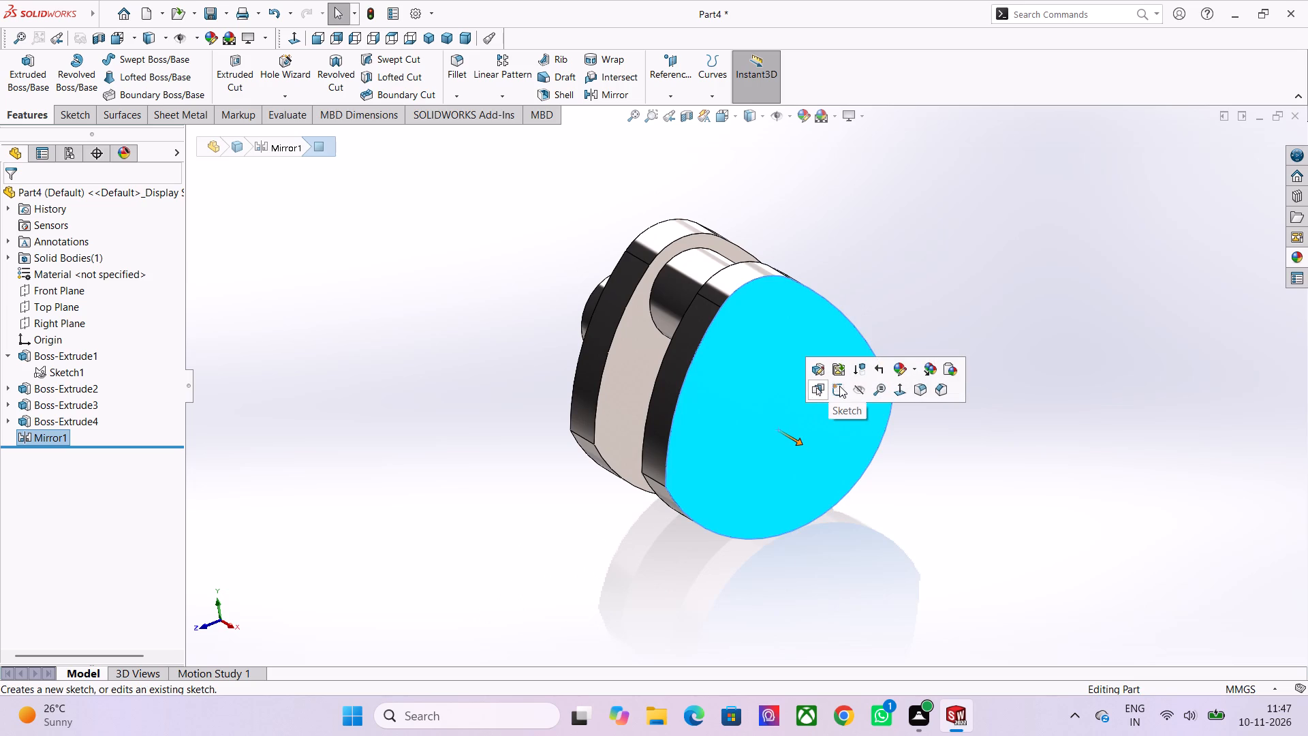
{"action": "left_click", "coordinate": [839, 386]}
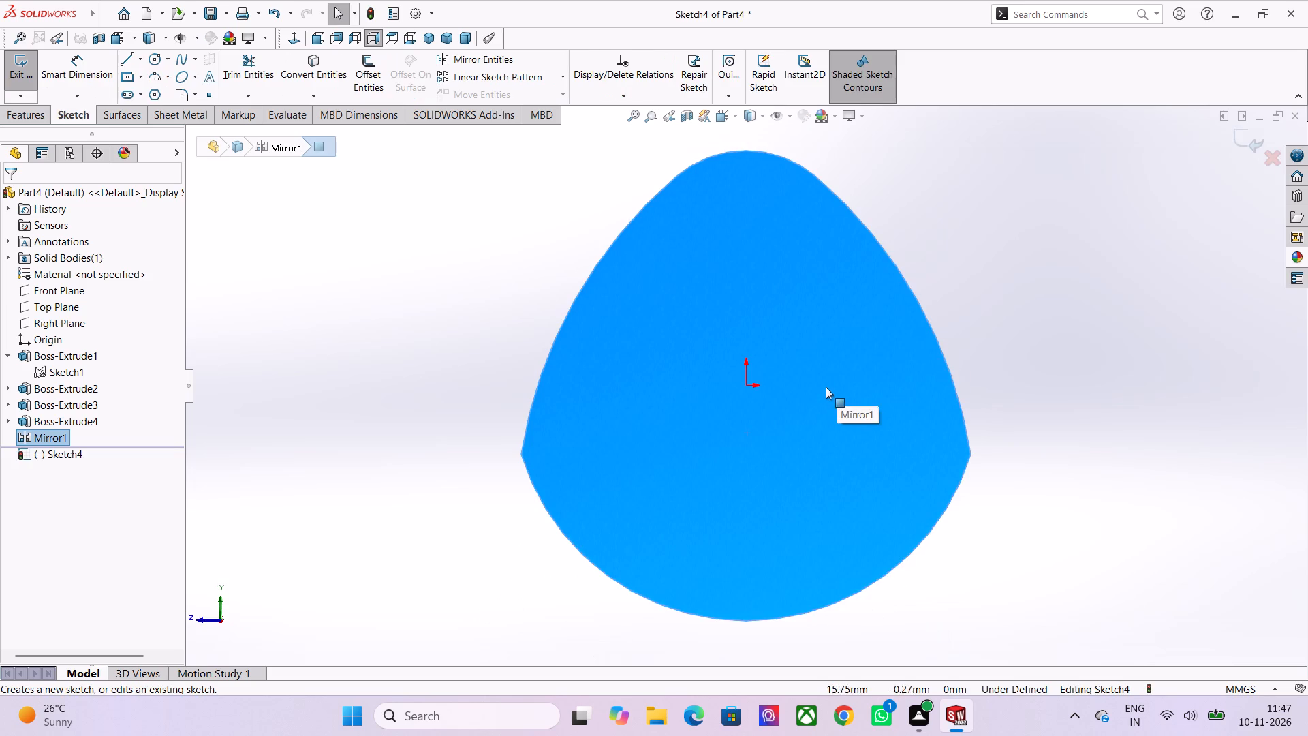
{"action": "left_click", "coordinate": [152, 55]}
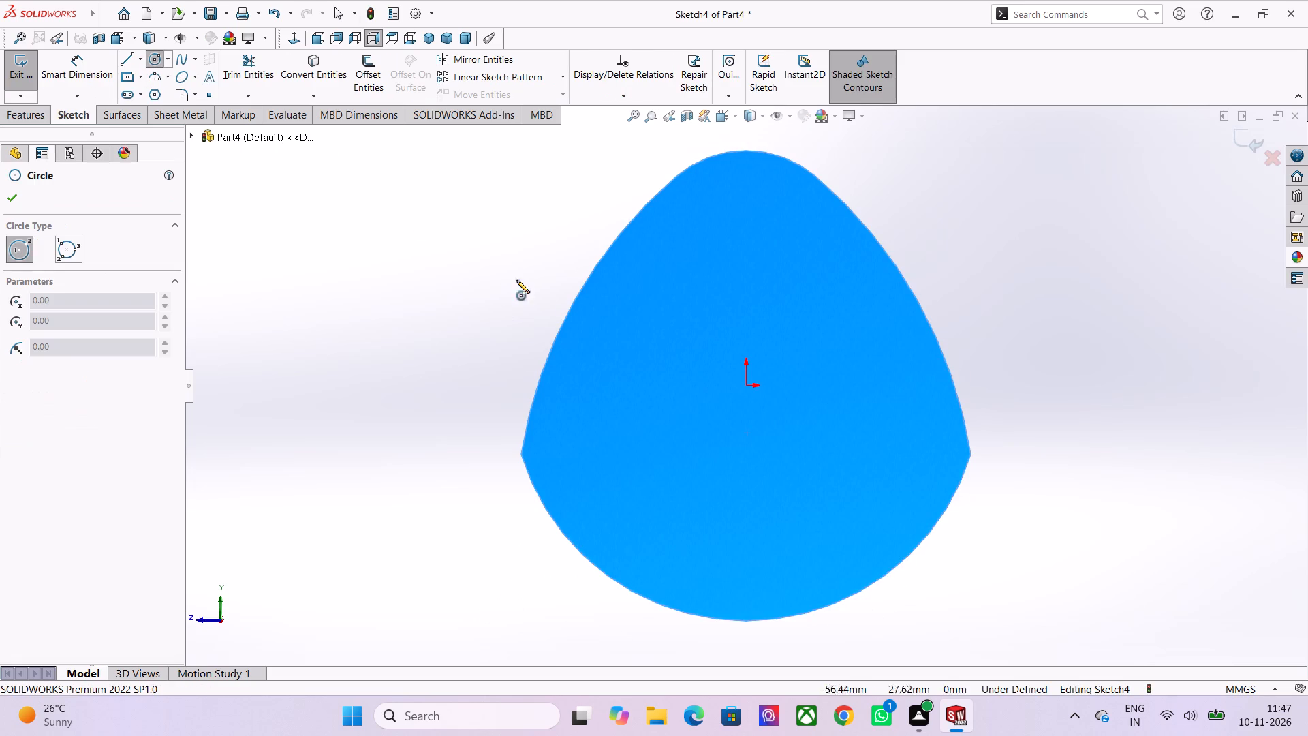
{"action": "left_click", "coordinate": [747, 386]}
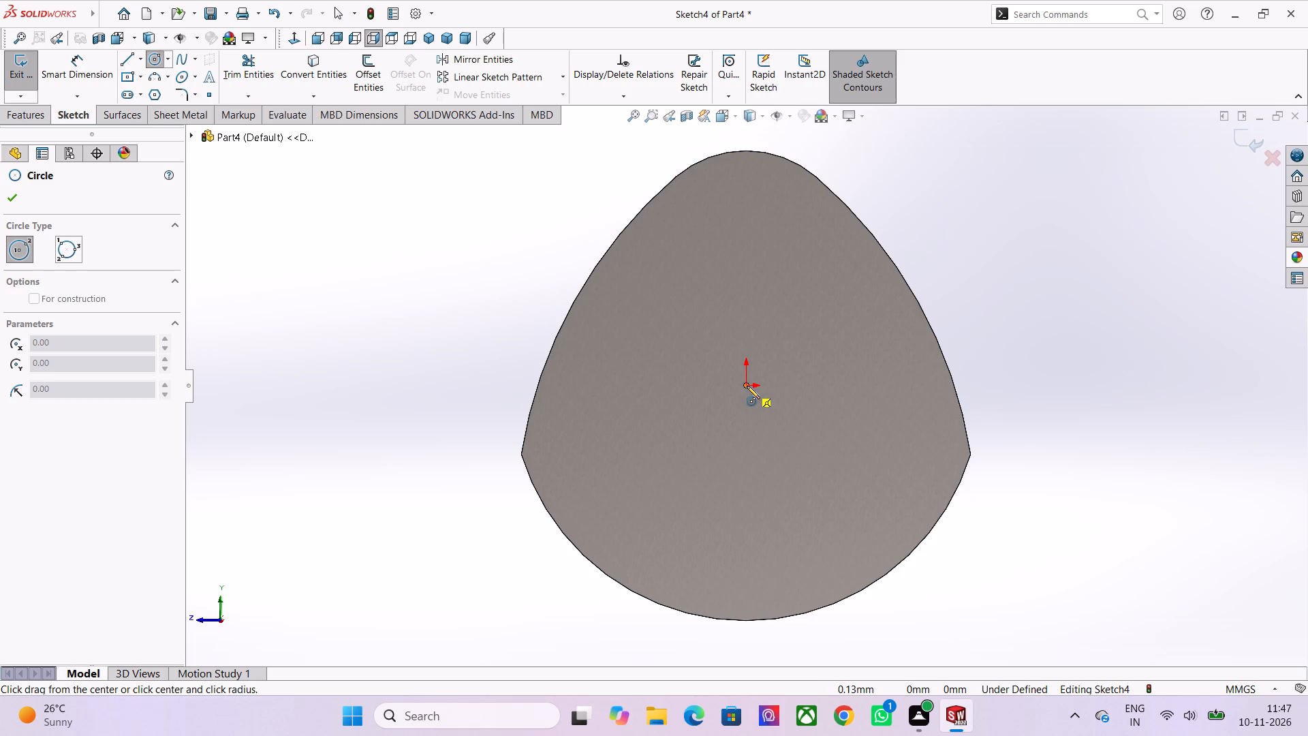
{"action": "left_click", "coordinate": [754, 292]}
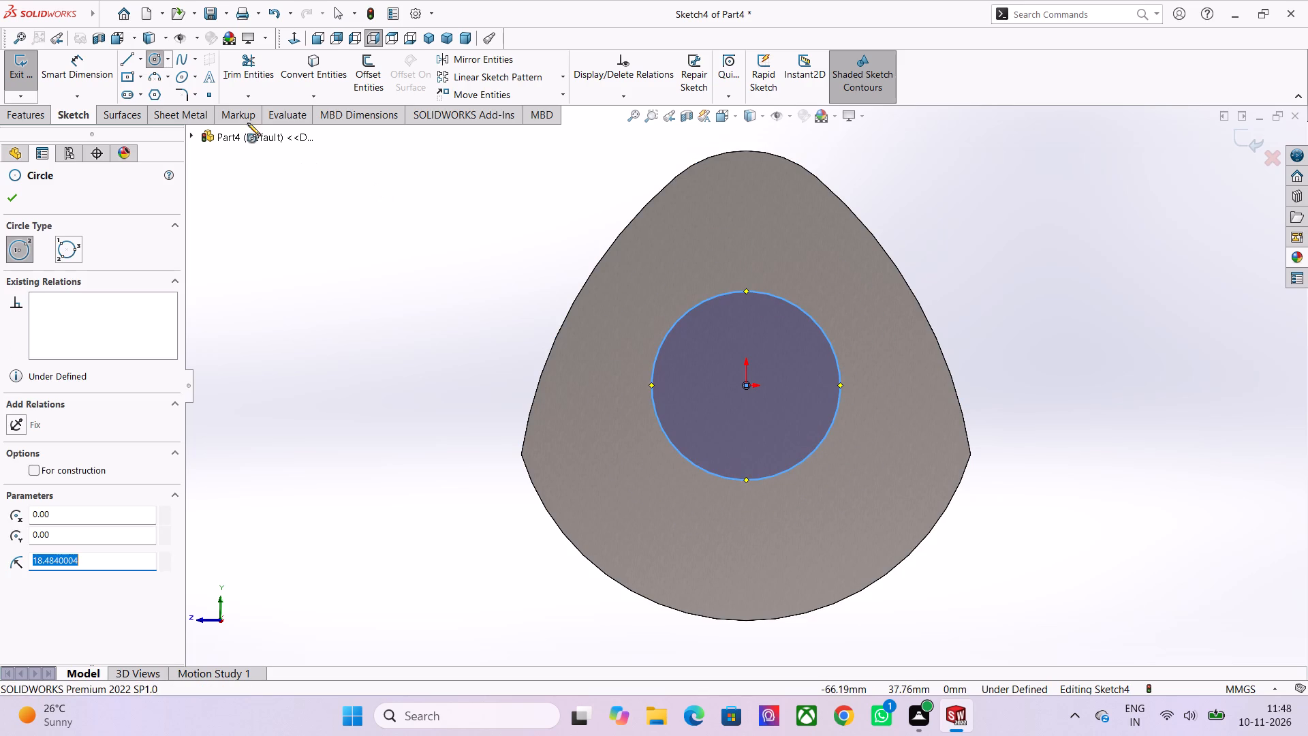
Dimension the circle with a diameter of 34 mm.
{"action": "left_click", "coordinate": [100, 75]}
{"action": "left_click", "coordinate": [796, 303]}
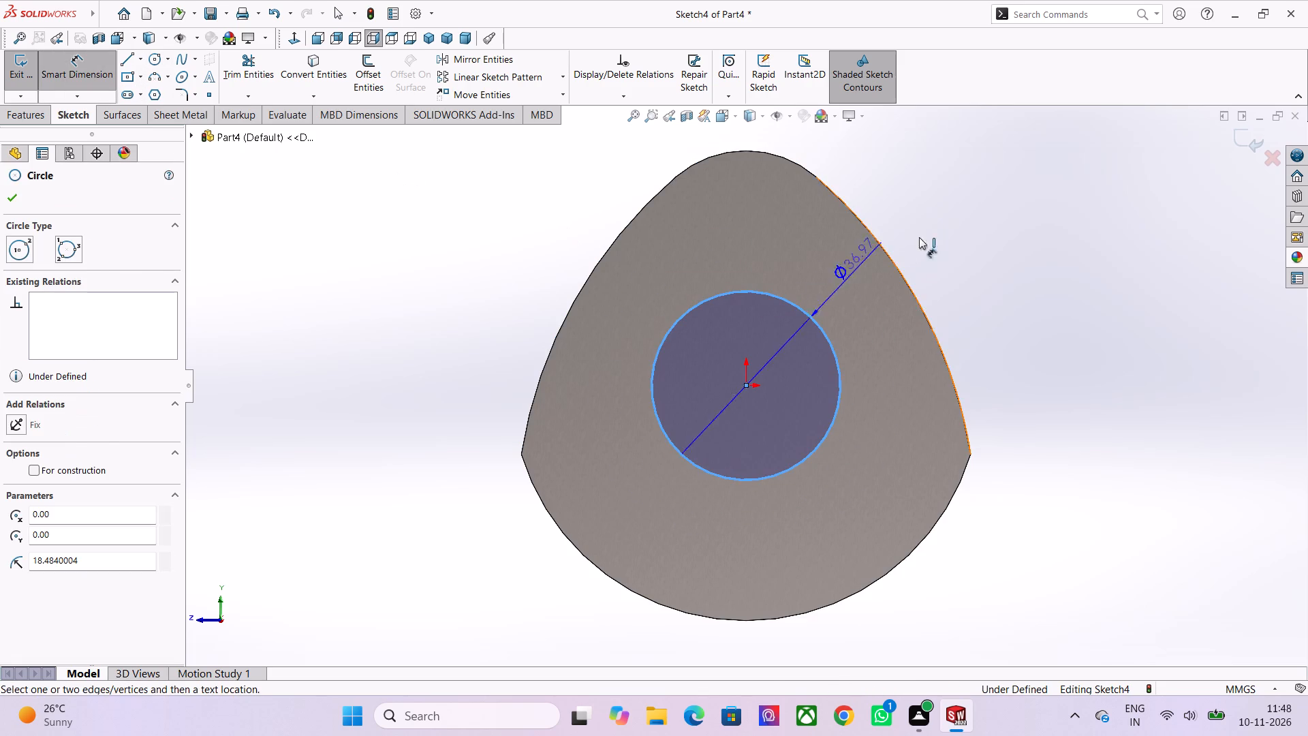
{"action": "left_click", "coordinate": [966, 217]}
{"action": "type", "text": "34"}
{"action": "key", "text": "Return"}
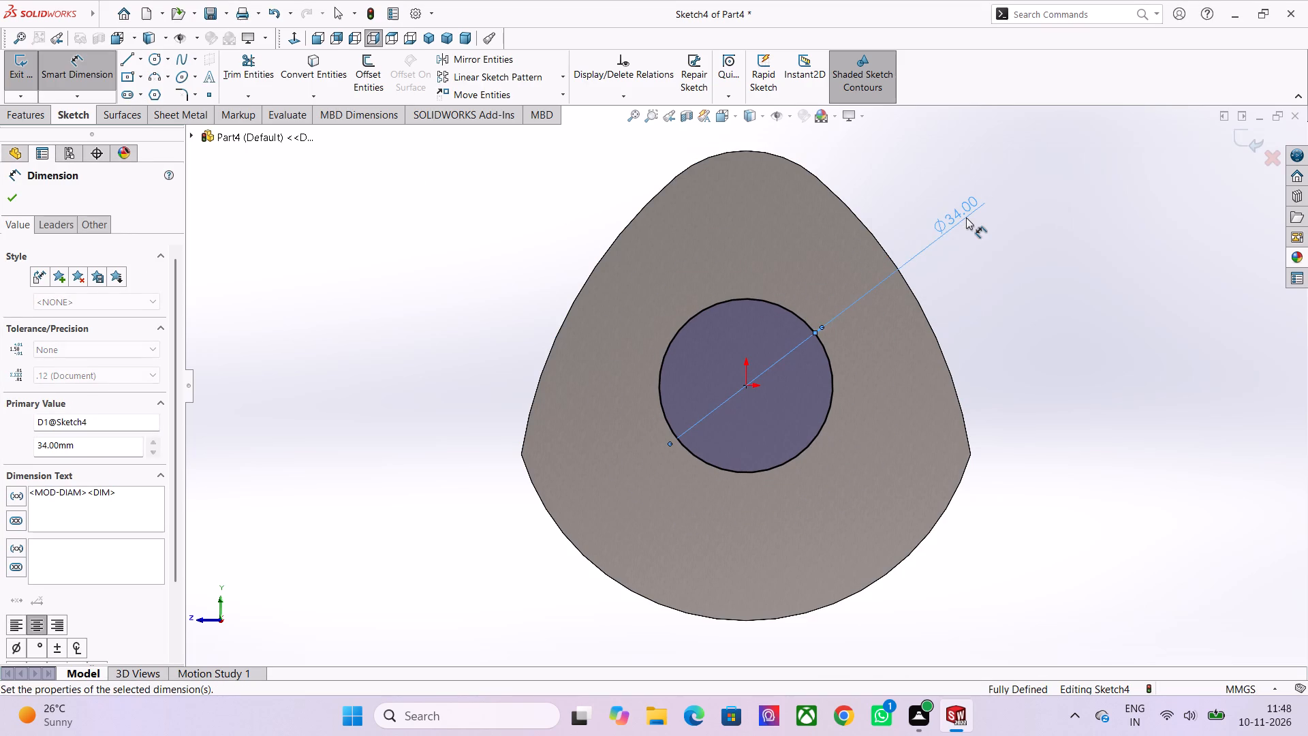
Close the sketch and extrude the circle 5 mm outward from the mirrored web as a merged blind boss.
{"action": "left_click", "coordinate": [16, 69]}
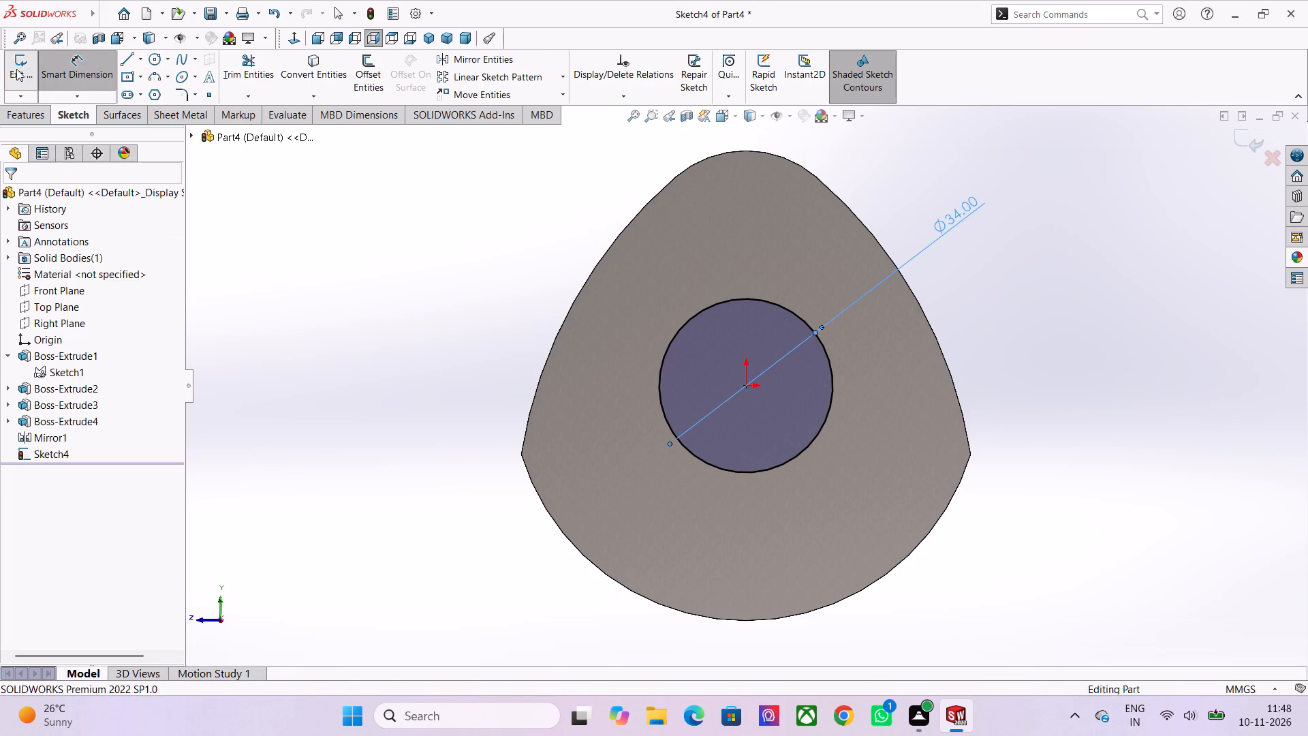
{"action": "left_click", "coordinate": [16, 69]}
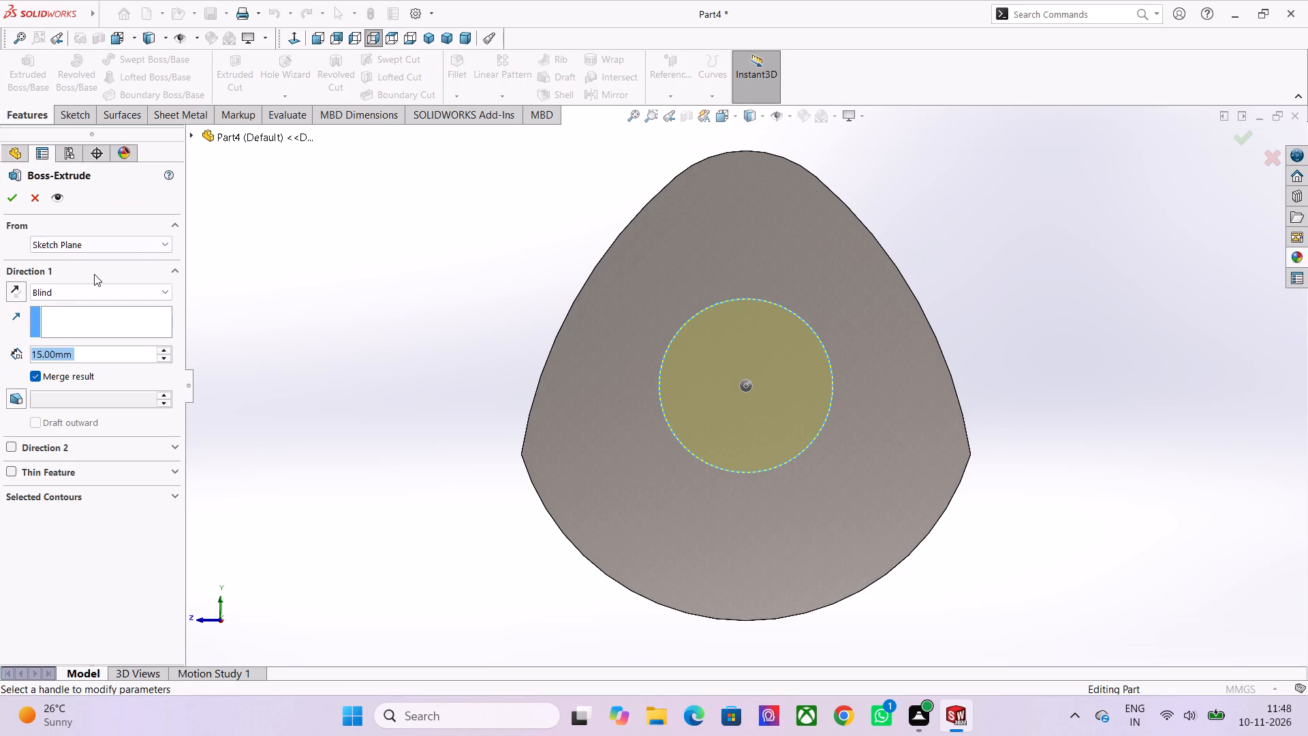
{"action": "key", "text": "5"}
{"action": "key", "text": "Return"}
{"action": "key", "text": "Return"}
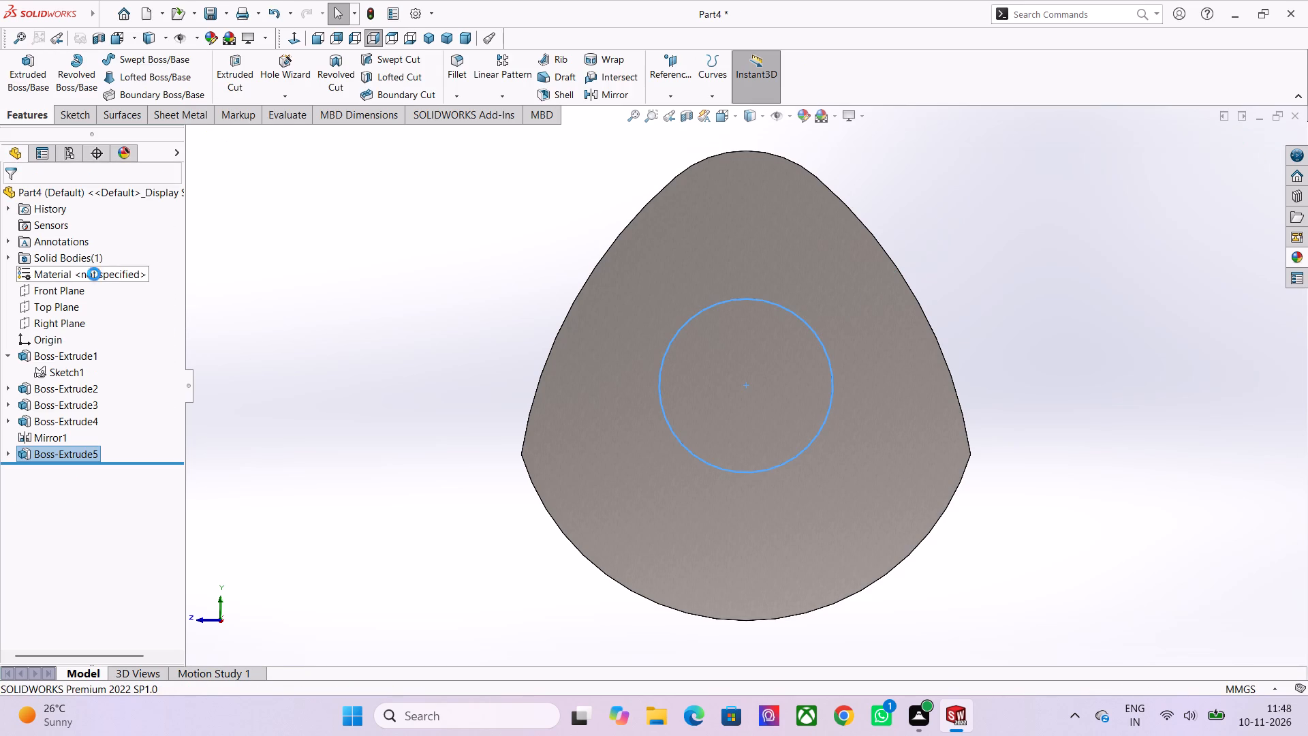
{"action": "scroll", "coordinate": [595, 314], "scroll_direction": "down", "scroll_amount": 3}
{"action": "middle_click_drag", "start_coordinate": [570, 302], "coordinate": [592, 315]}
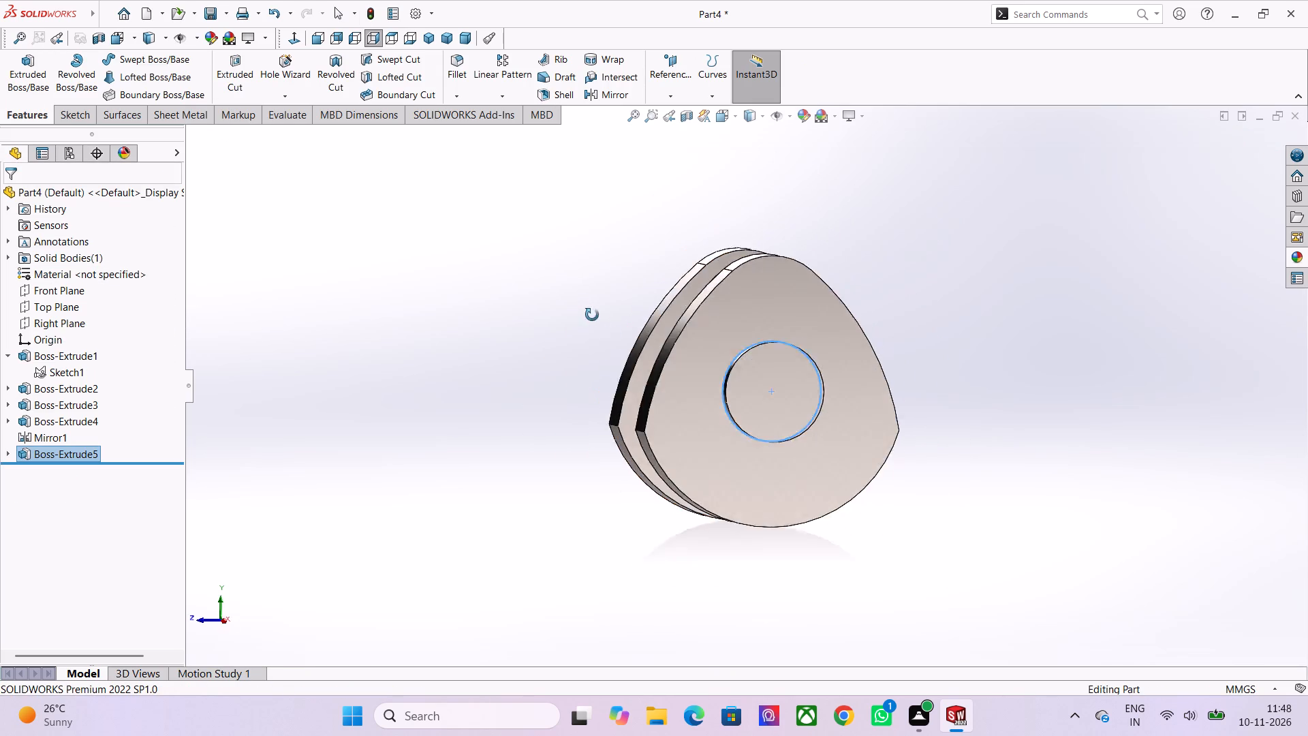
{"action": "middle_click_drag", "start_coordinate": [592, 315], "coordinate": [636, 386]}
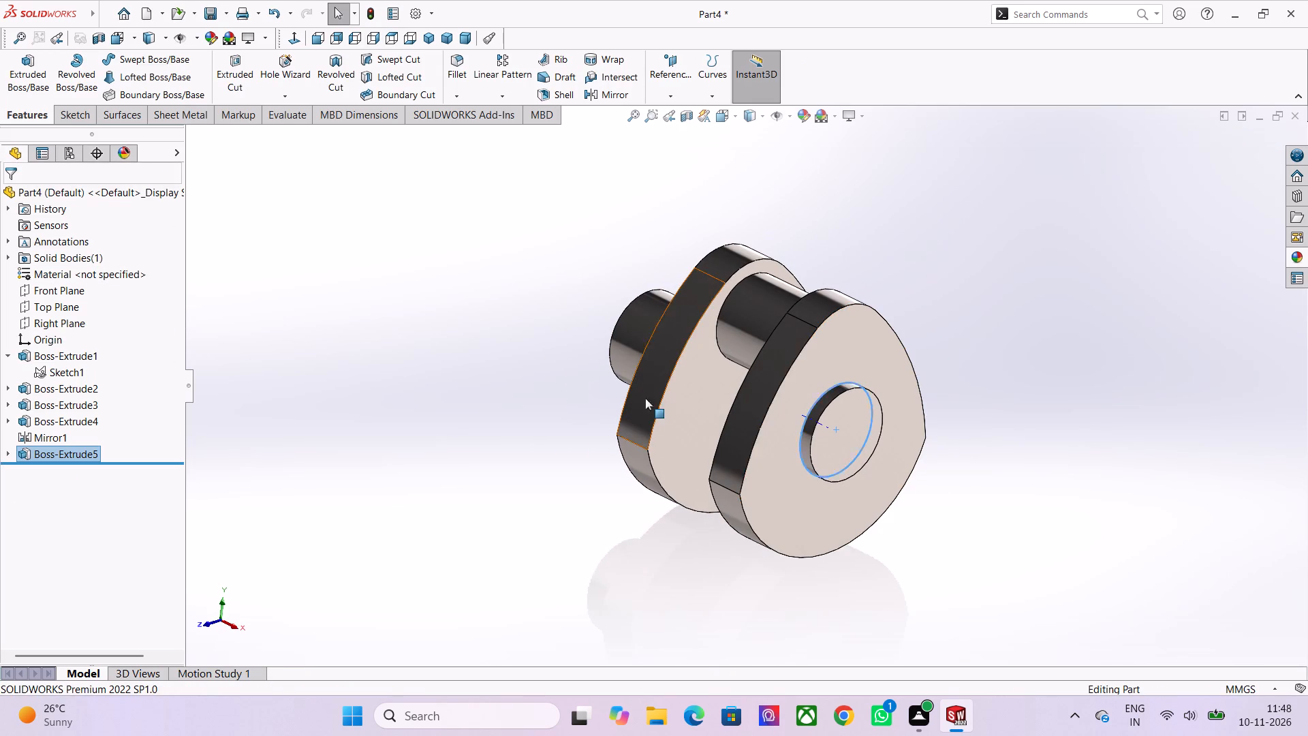
{"action": "left_click", "coordinate": [1134, 446]}
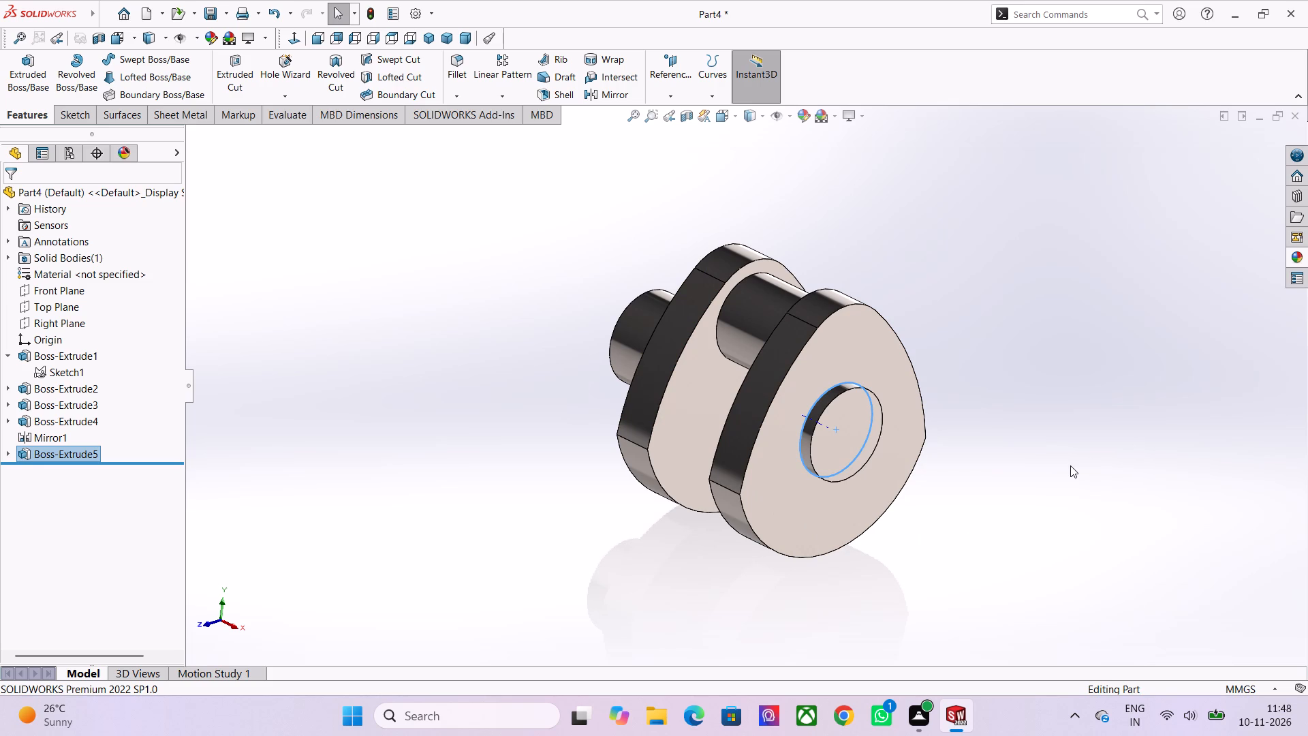
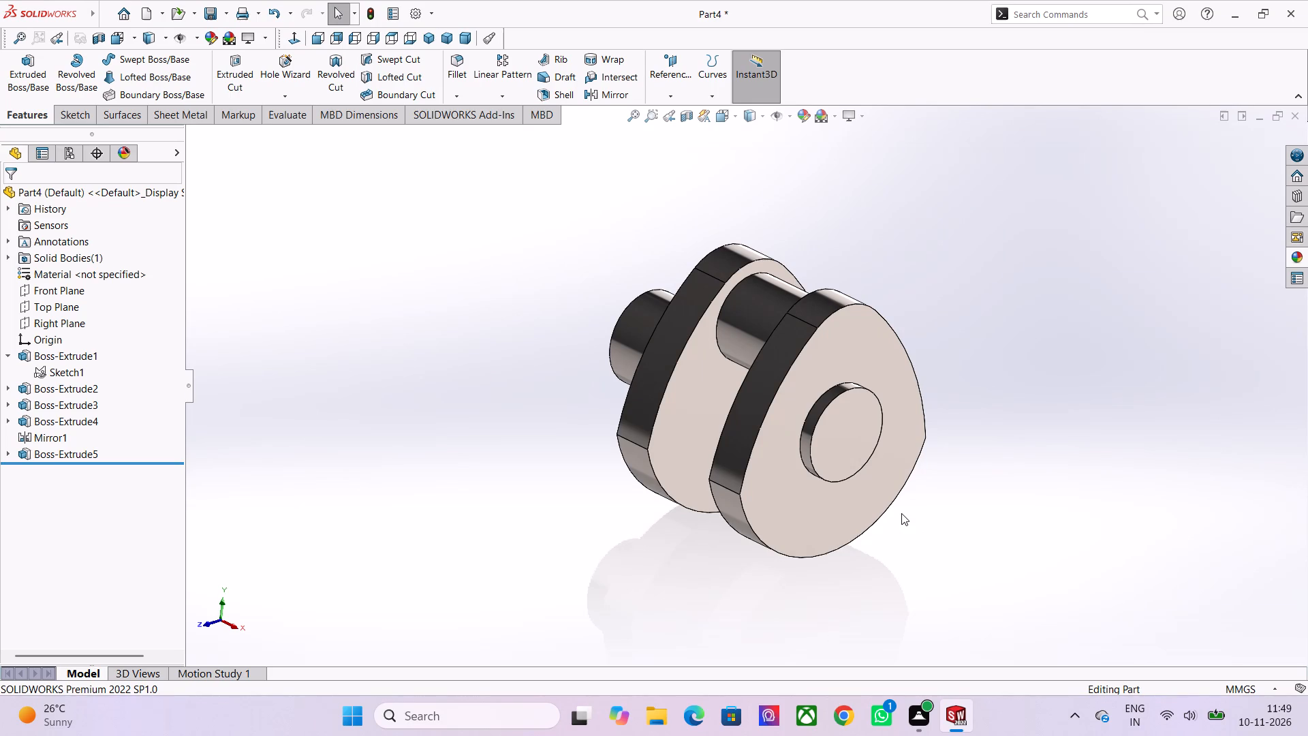
Start a sketch on the outer face of the 34 mm boss and convert the egg-shaped web profile from Sketch2 into it.
{"action": "left_click", "coordinate": [846, 423]}
{"action": "left_click", "coordinate": [907, 384]}
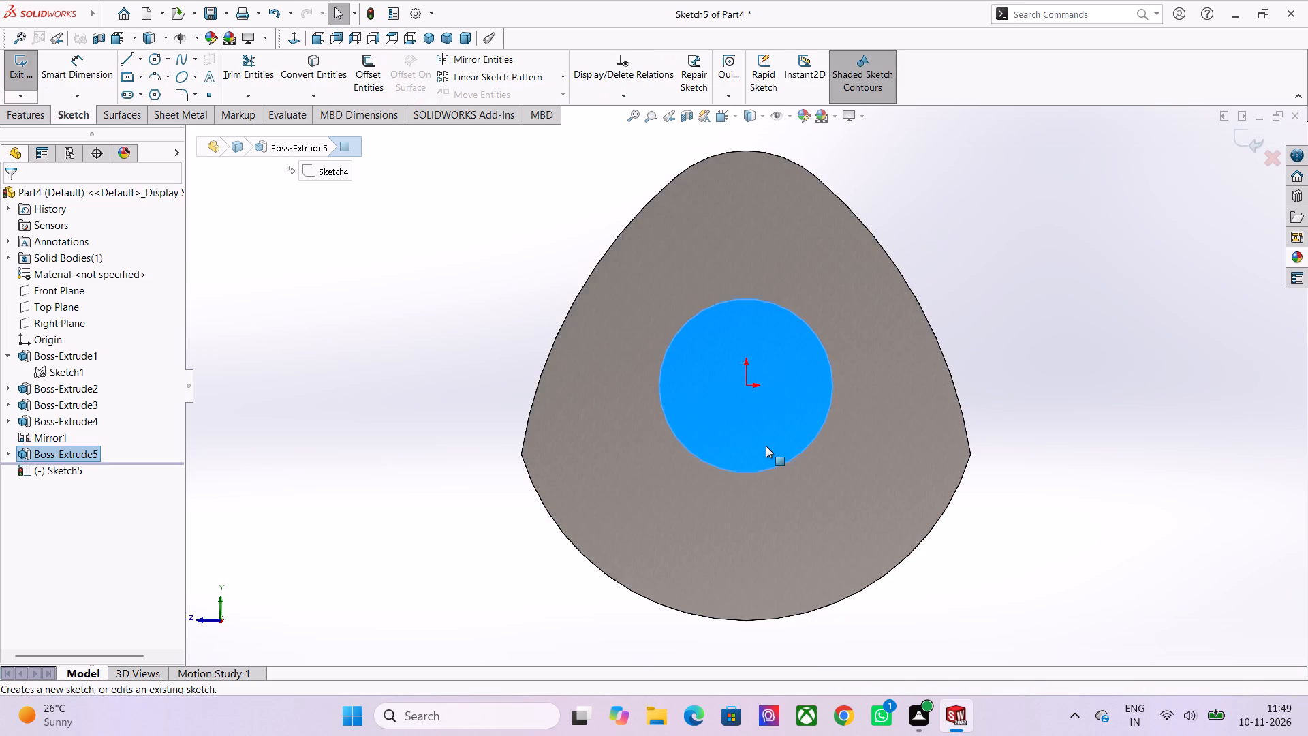
{"action": "scroll", "coordinate": [766, 446], "scroll_direction": "down", "scroll_amount": 4}
{"action": "middle_click_drag", "start_coordinate": [610, 323], "coordinate": [800, 408]}
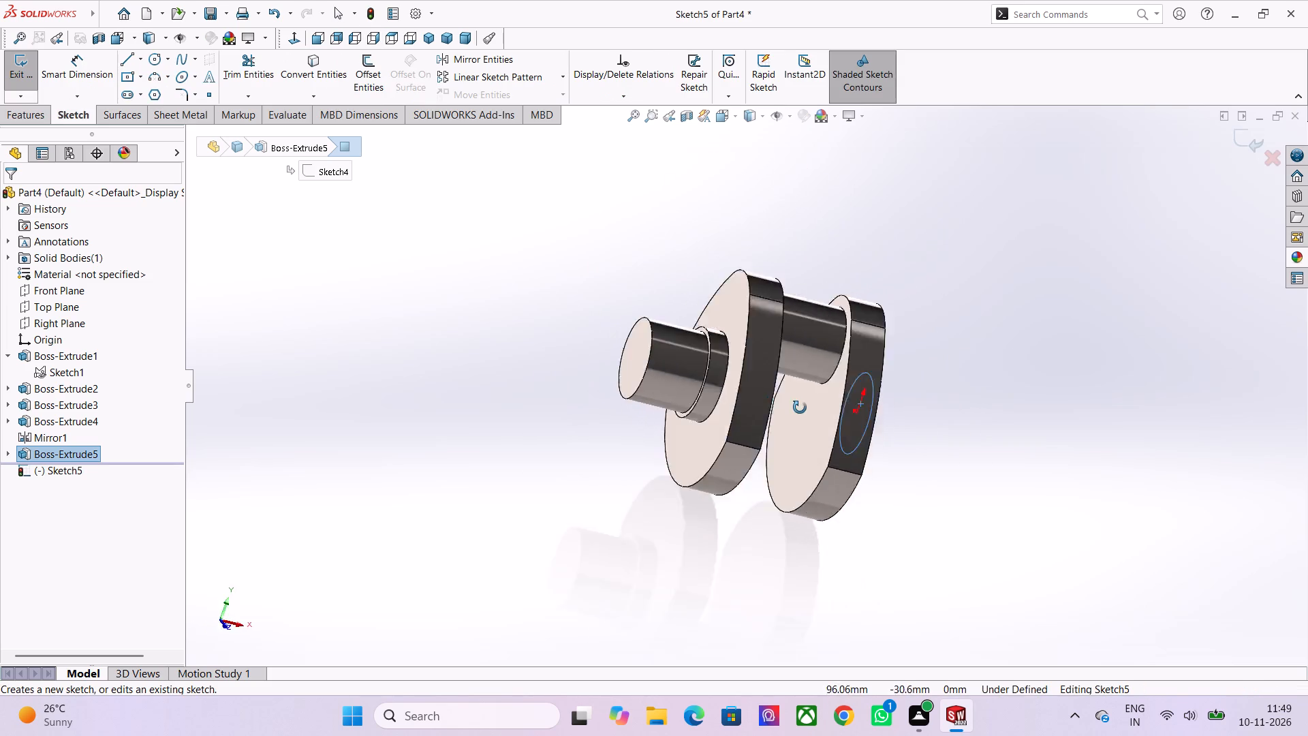
{"action": "middle_click_drag", "start_coordinate": [800, 408], "coordinate": [679, 324]}
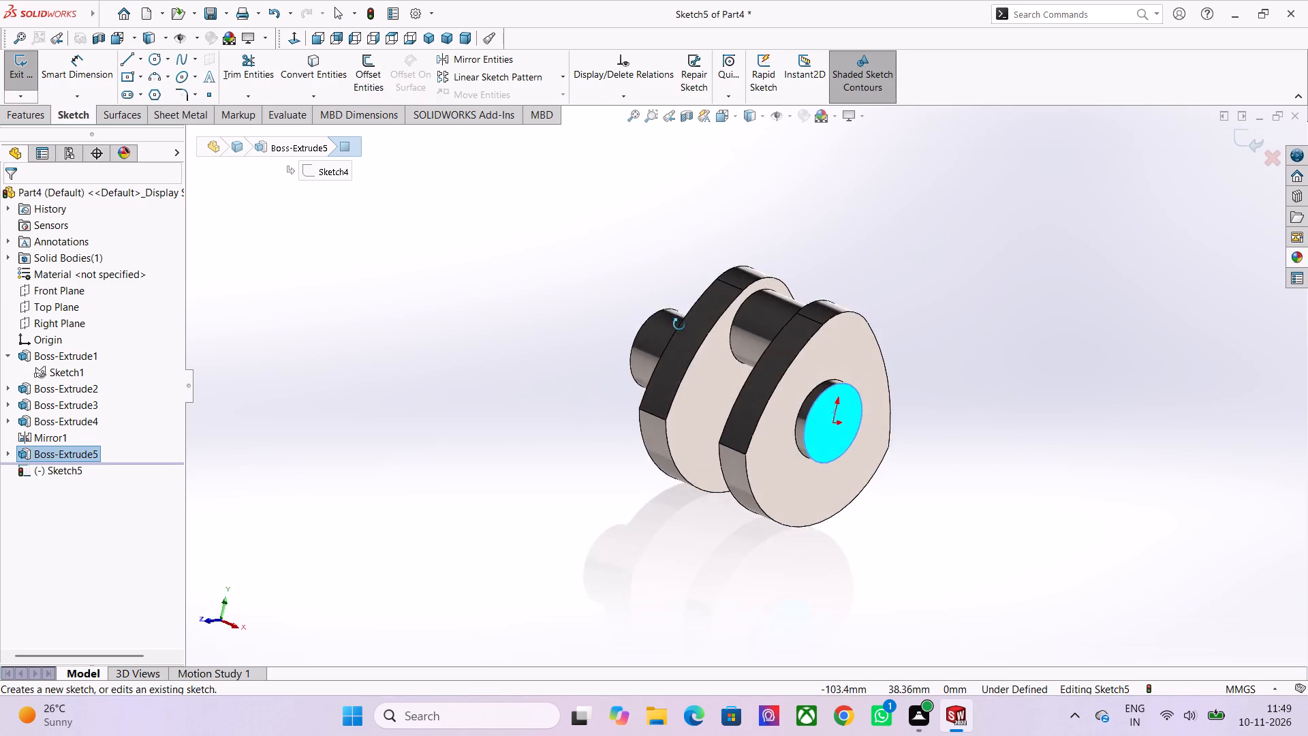
{"action": "middle_click_drag", "start_coordinate": [679, 324], "coordinate": [682, 379]}
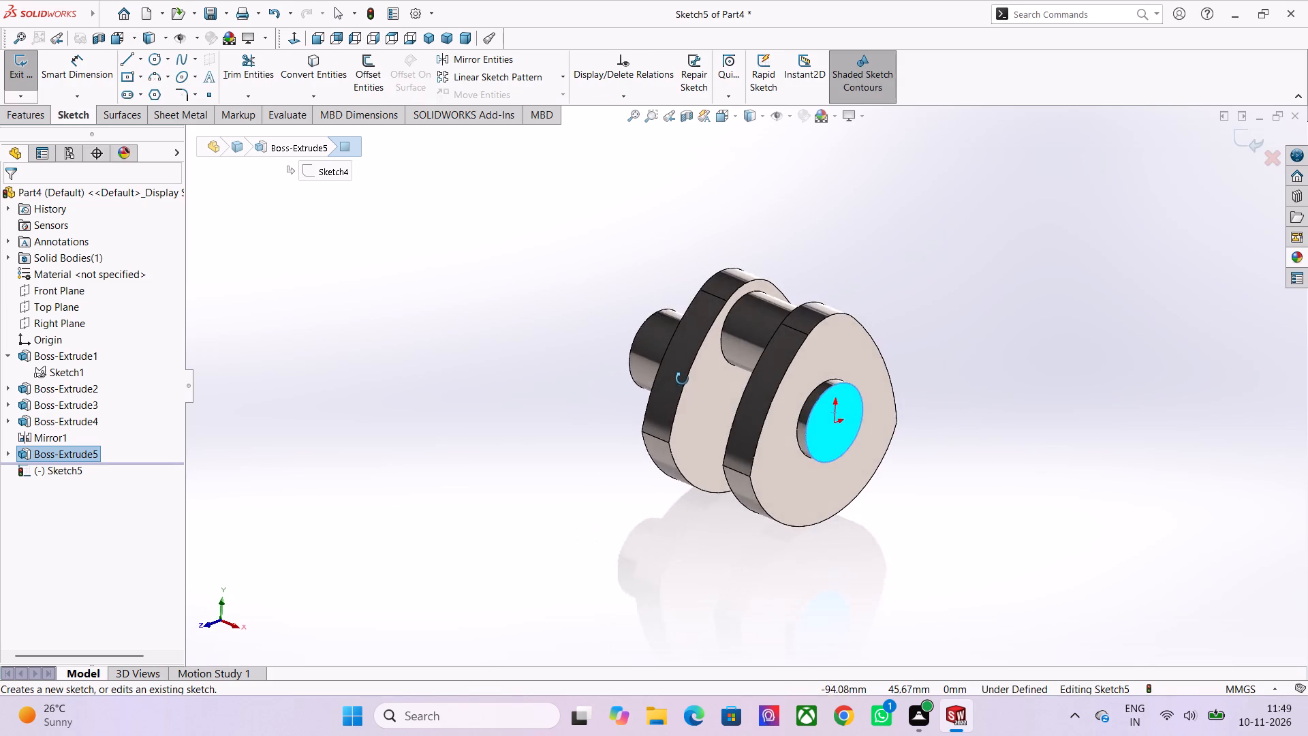
{"action": "middle_click_drag", "start_coordinate": [682, 379], "coordinate": [688, 390]}
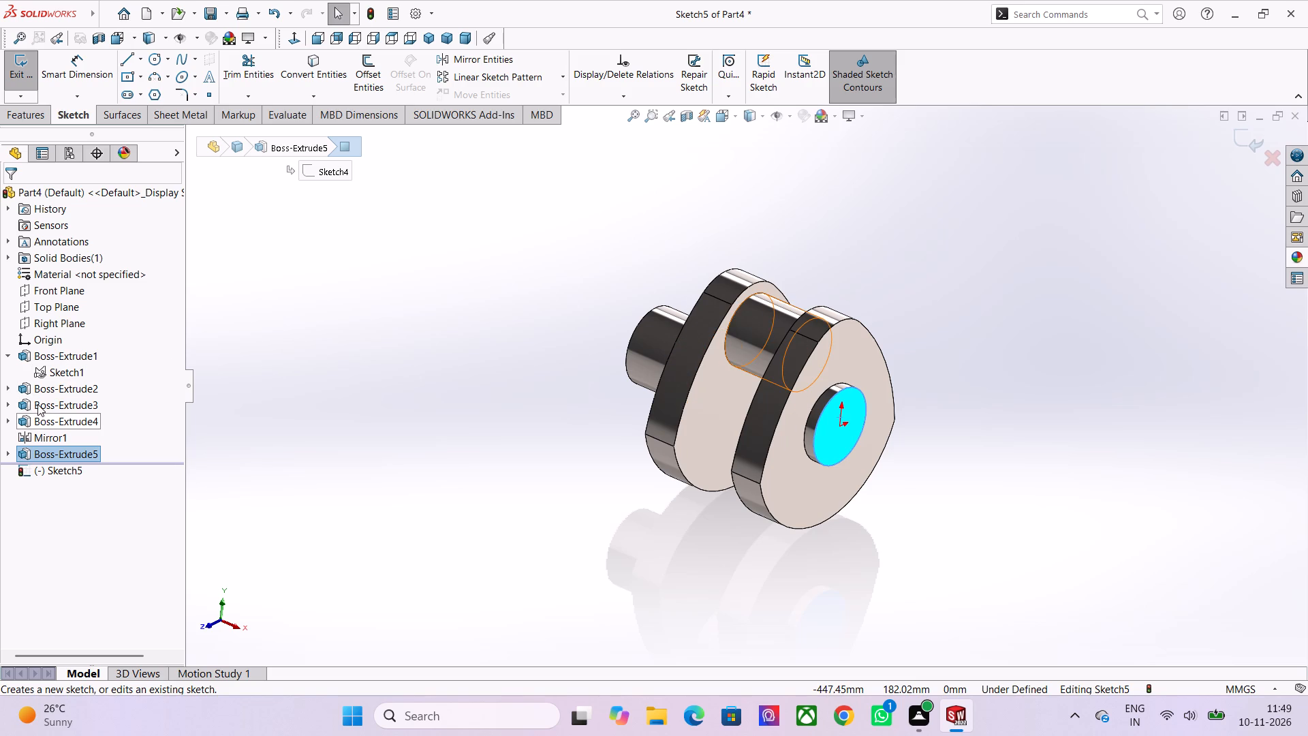
{"action": "left_click", "coordinate": [8, 404]}
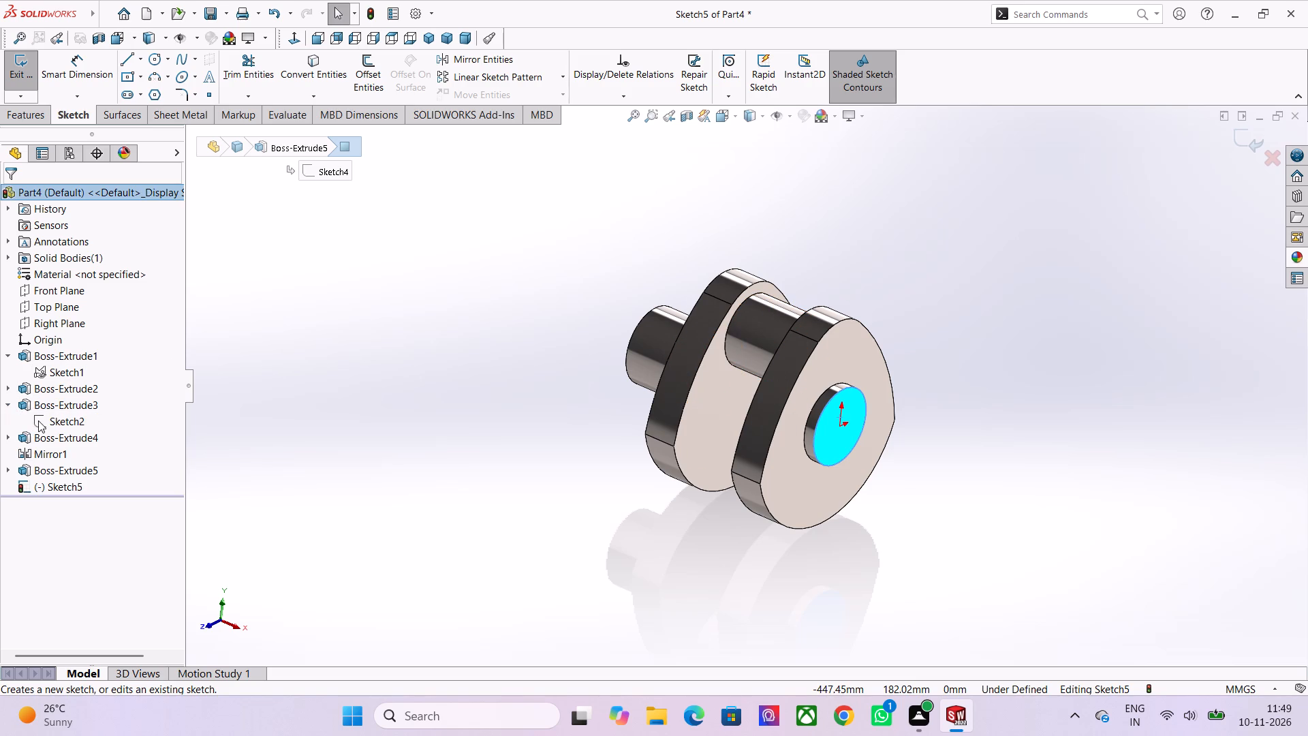
{"action": "left_click", "coordinate": [50, 420]}
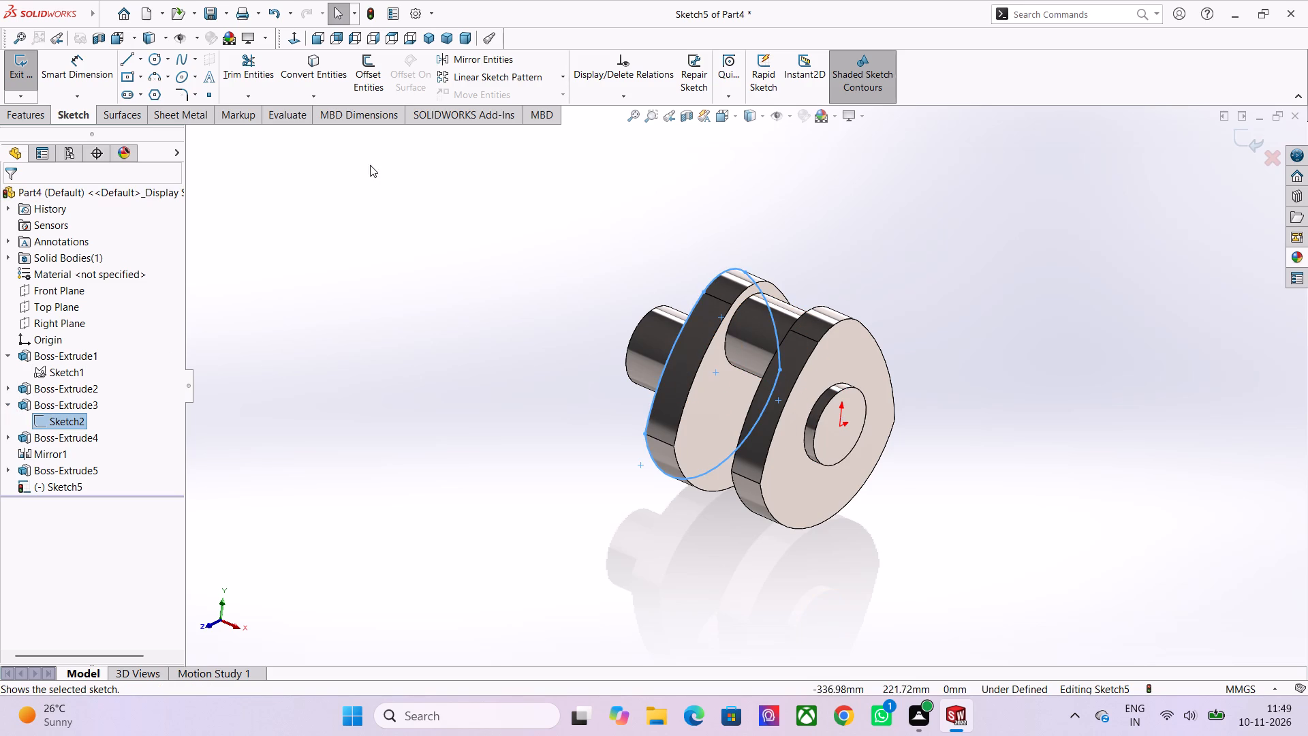
{"action": "left_click", "coordinate": [317, 72]}
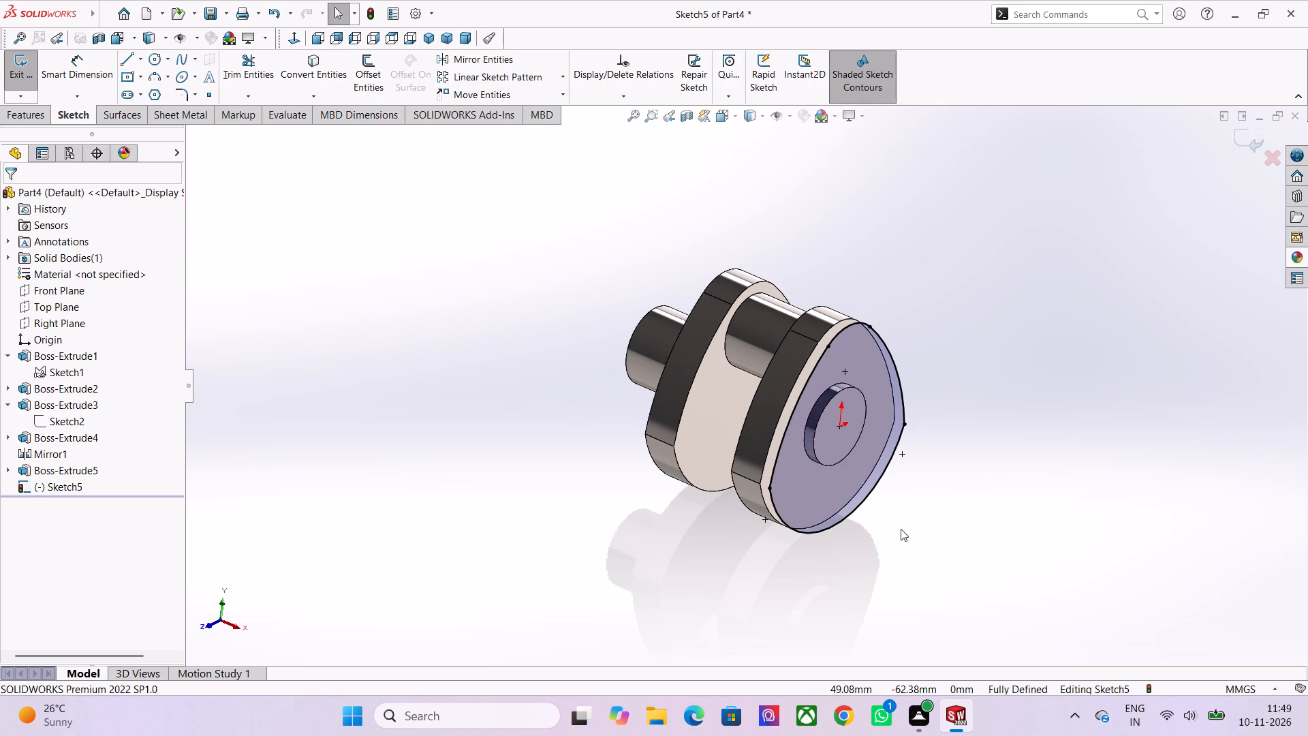
Rotate the four converted profile arcs 180 degrees about the origin with Keep relations turned off.
{"action": "scroll", "coordinate": [901, 529], "scroll_direction": "up", "scroll_amount": 1}
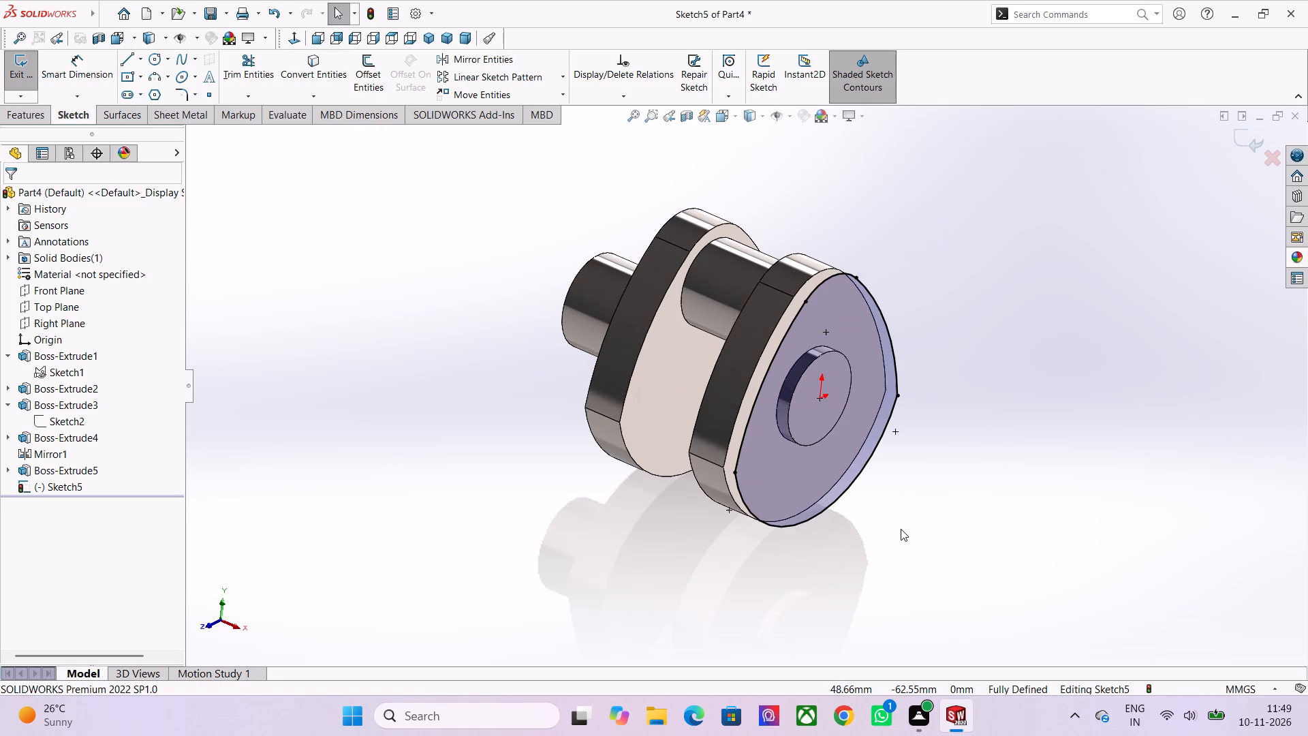
{"action": "scroll", "coordinate": [880, 482], "scroll_direction": "up", "scroll_amount": 1}
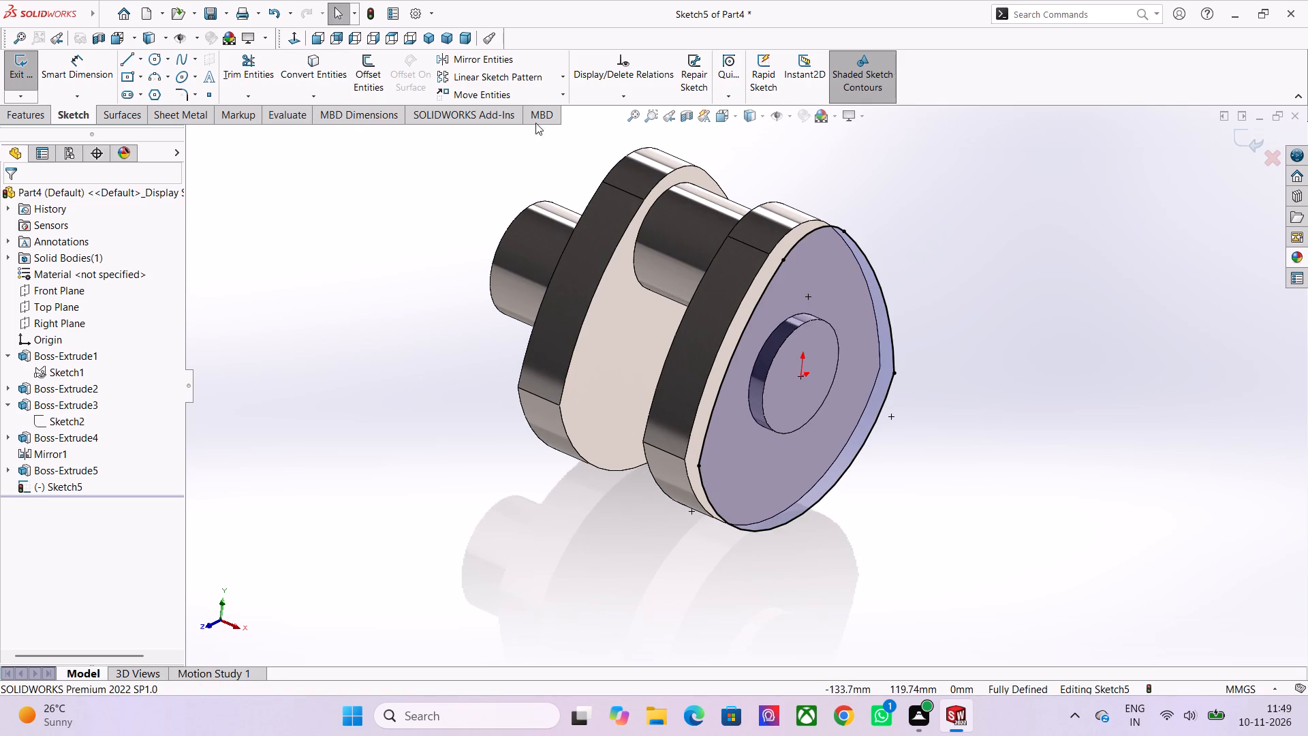
{"action": "left_click", "coordinate": [560, 97]}
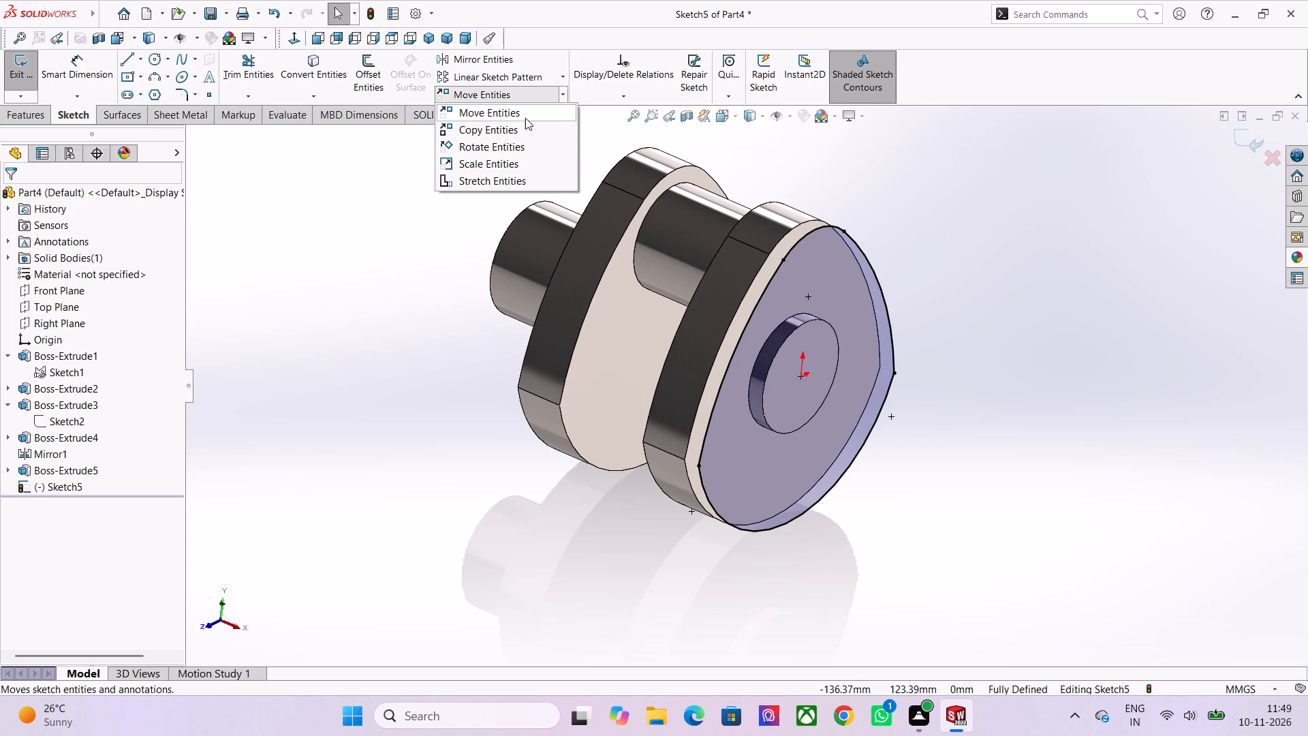
{"action": "left_click", "coordinate": [501, 144]}
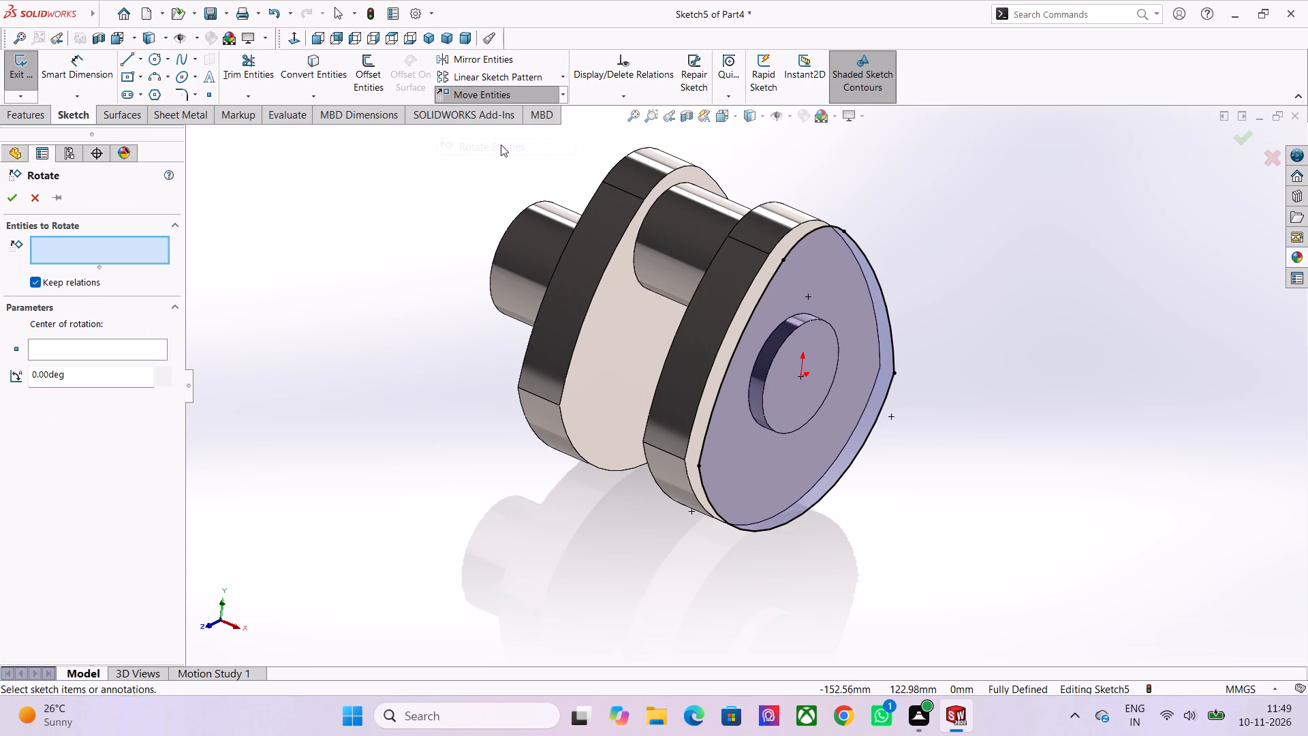
{"action": "left_click_drag", "start_coordinate": [948, 196], "coordinate": [943, 204]}
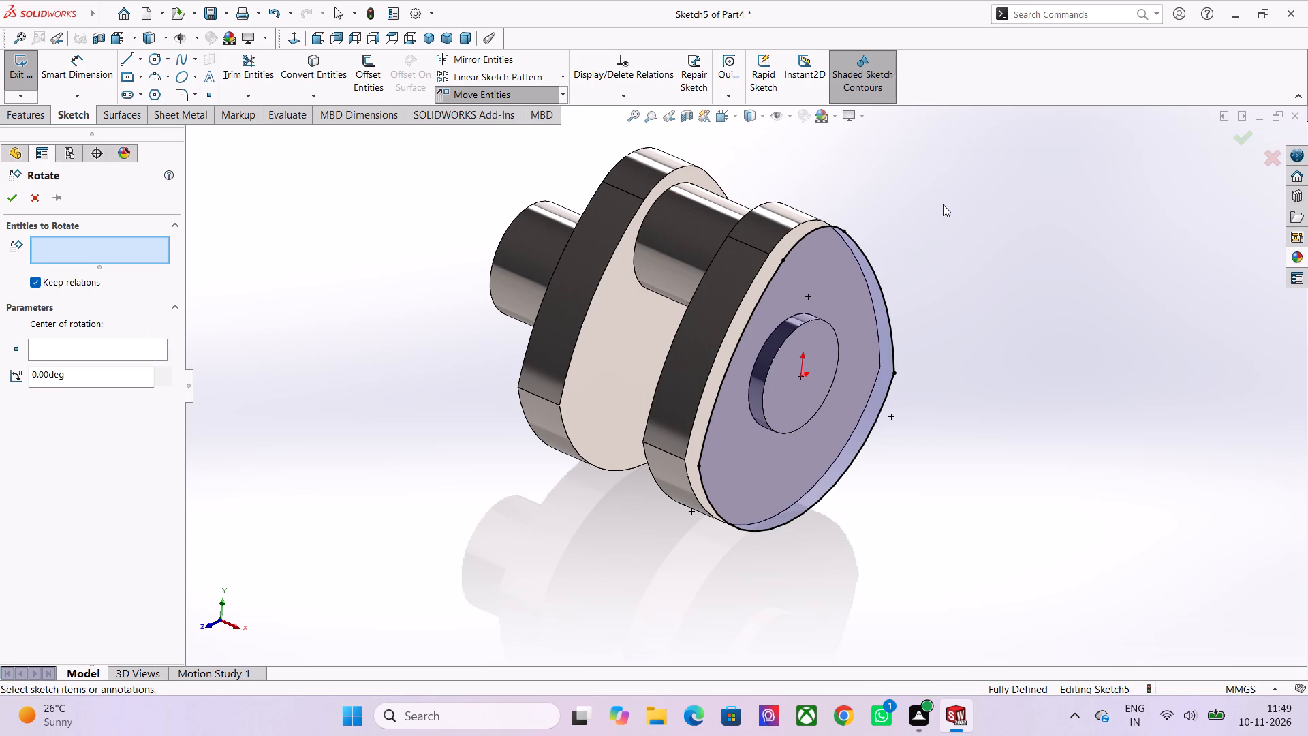
{"action": "left_click_drag", "start_coordinate": [943, 204], "coordinate": [676, 569]}
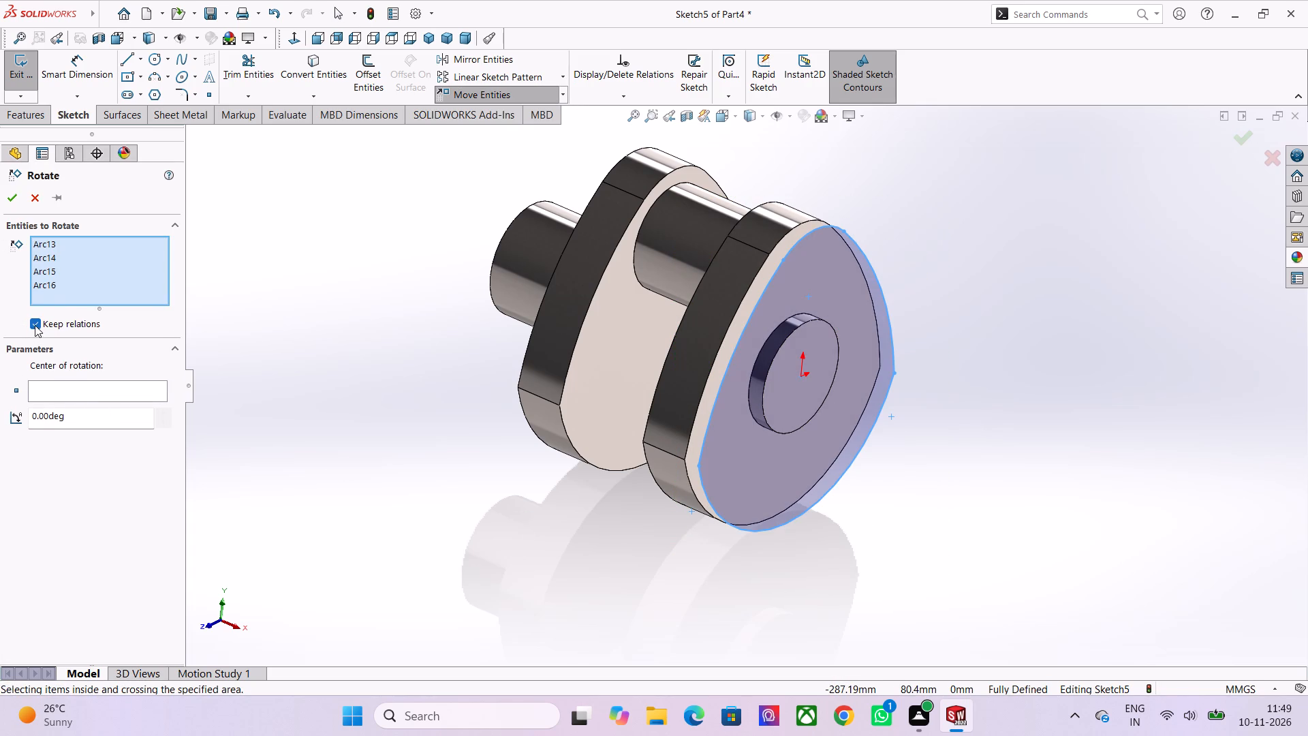
{"action": "left_click", "coordinate": [35, 325]}
{"action": "left_click", "coordinate": [57, 390]}
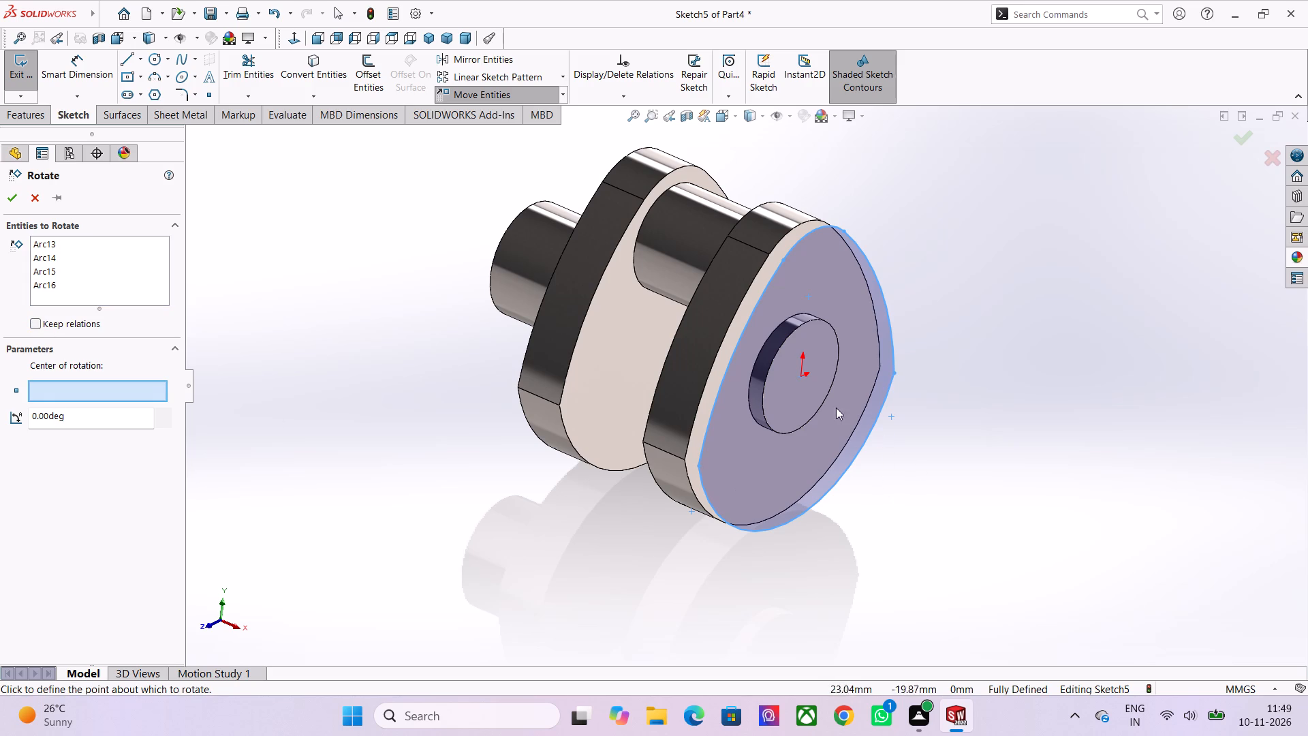
{"action": "left_click", "coordinate": [800, 378]}
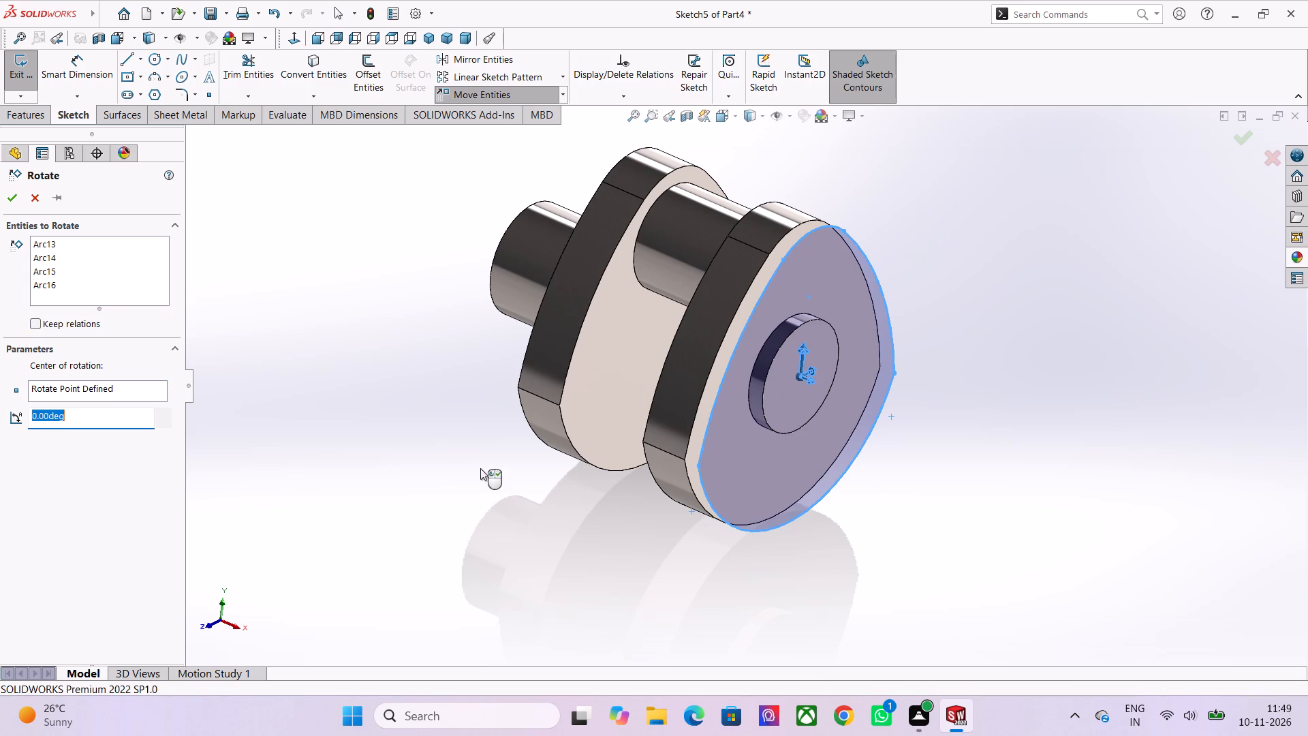
{"action": "type", "text": "180"}
{"action": "key", "text": "Return"}
{"action": "key", "text": "Return"}
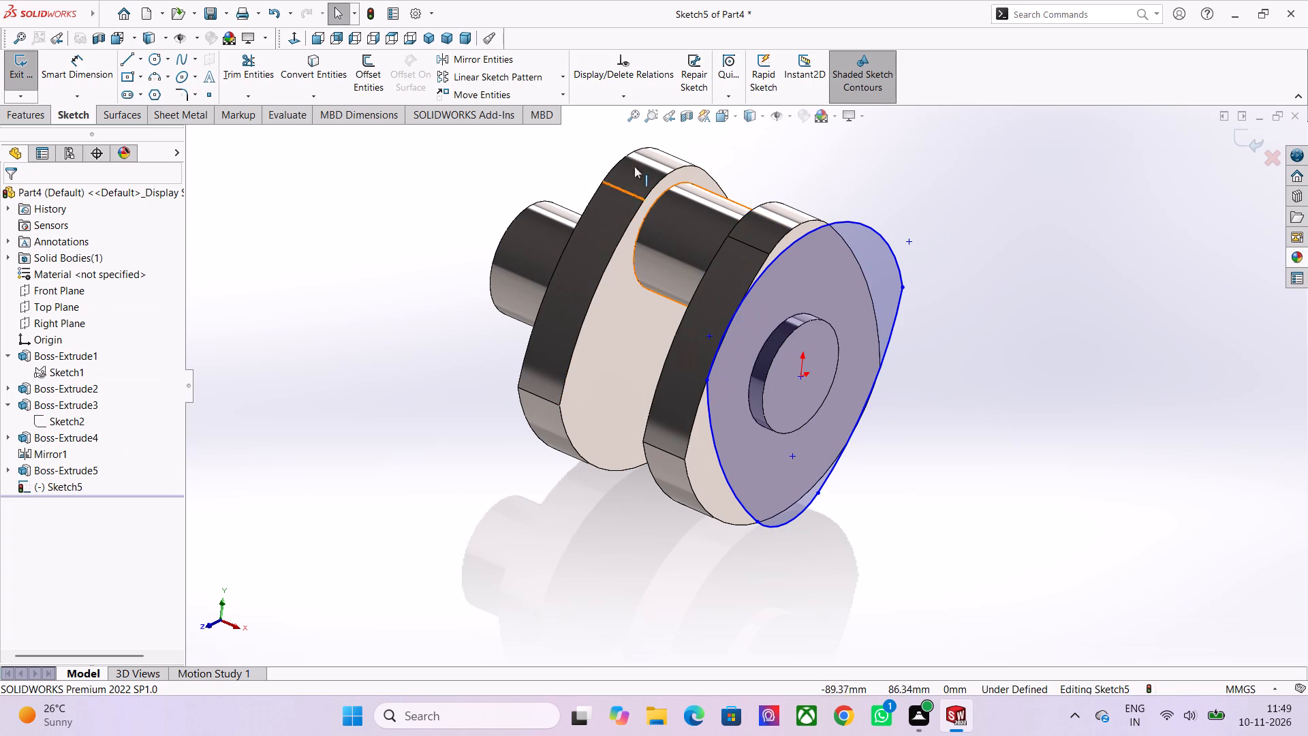
Fully define all entities in the rotated profile sketch with automatically calculated relations and dimensions.
{"action": "left_click", "coordinate": [626, 97]}
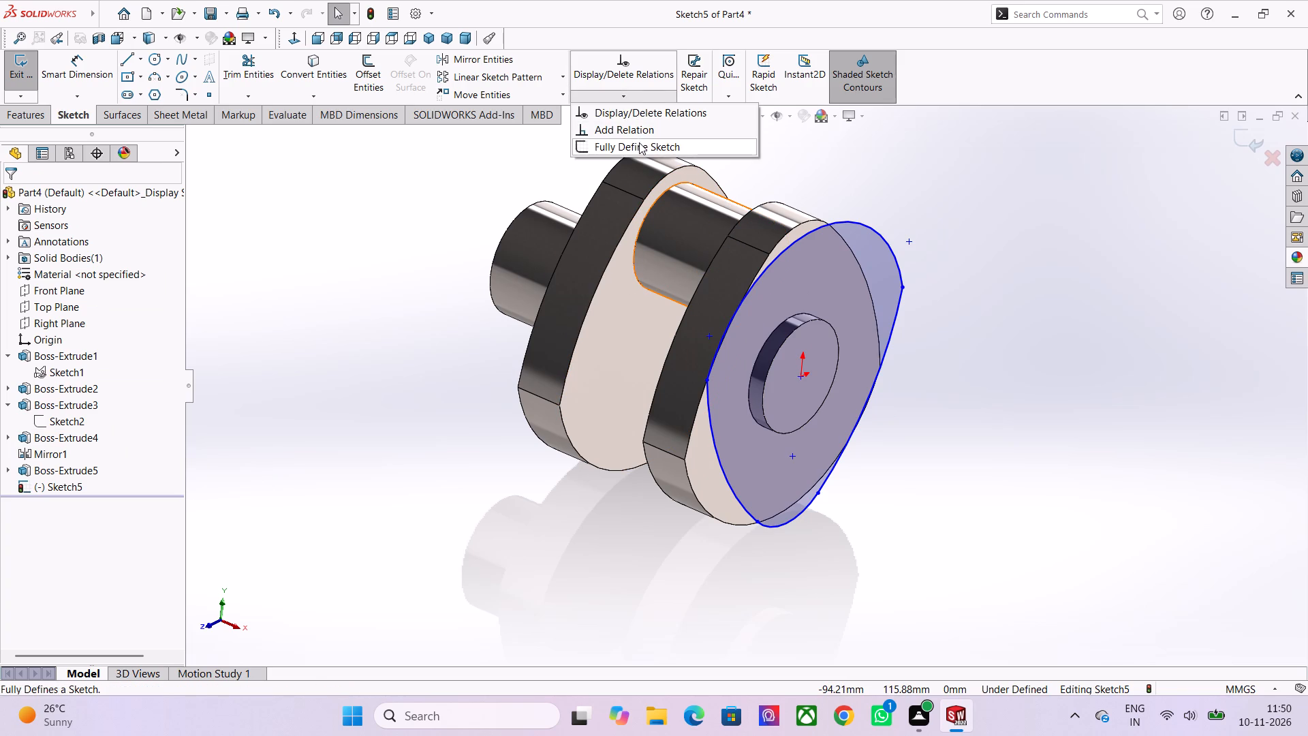
{"action": "left_click", "coordinate": [639, 142]}
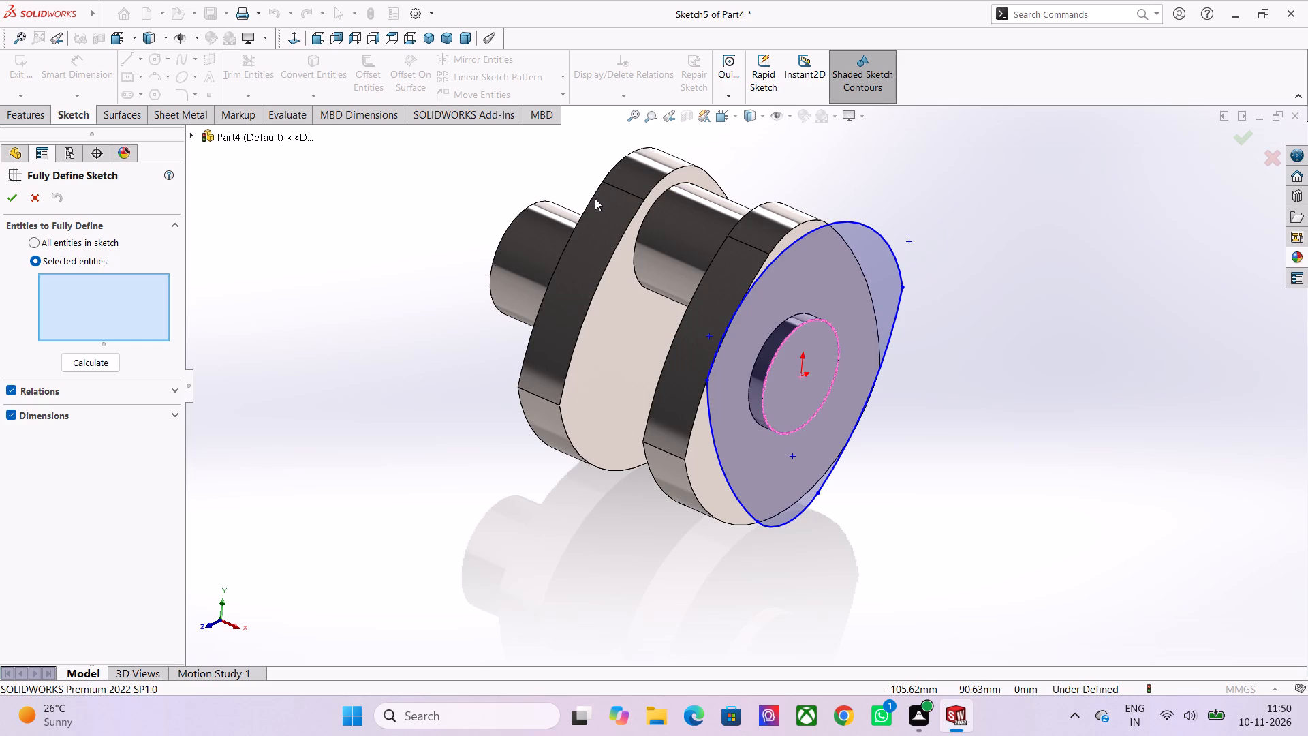
{"action": "left_click", "coordinate": [41, 245]}
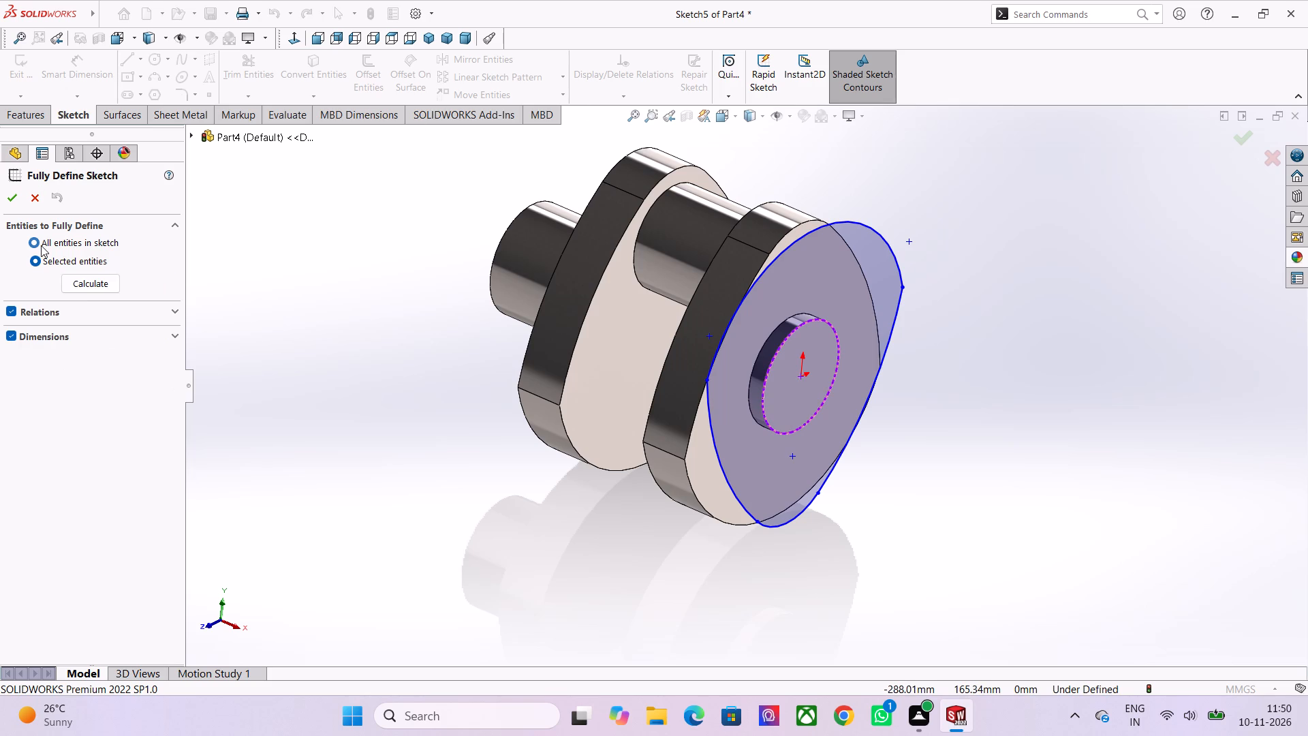
{"action": "left_click", "coordinate": [87, 285]}
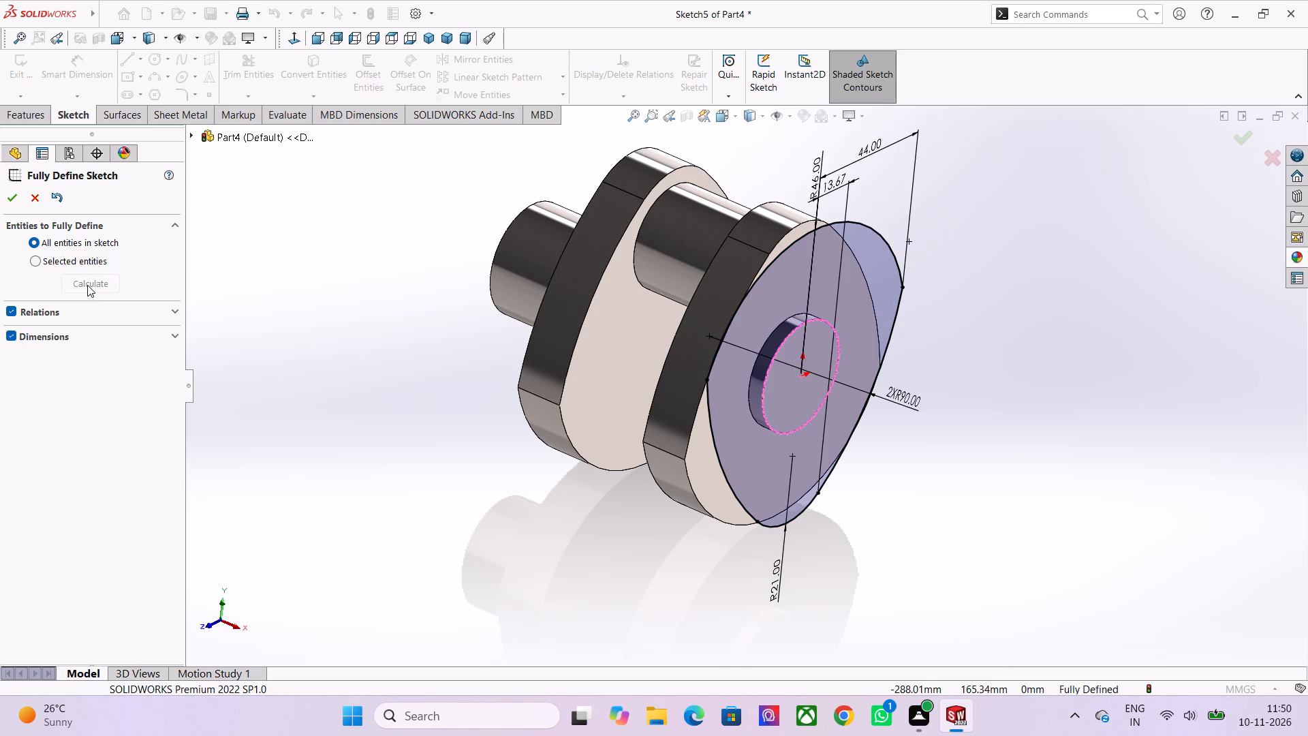
{"action": "left_click", "coordinate": [16, 191]}
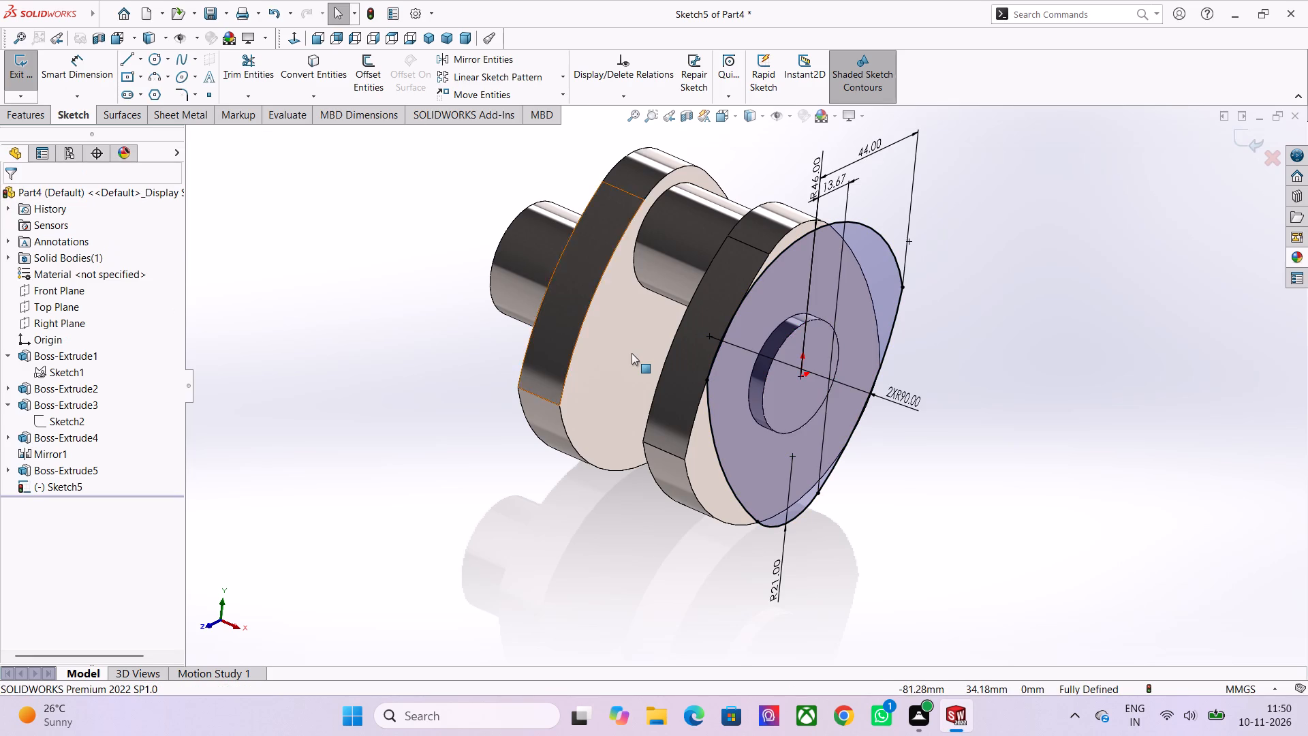
Close the sketch and extrude the rotated egg-shaped profile 15 mm outward from the boss as a merged blind web.
{"action": "scroll", "coordinate": [632, 353], "scroll_direction": "down", "scroll_amount": 2}
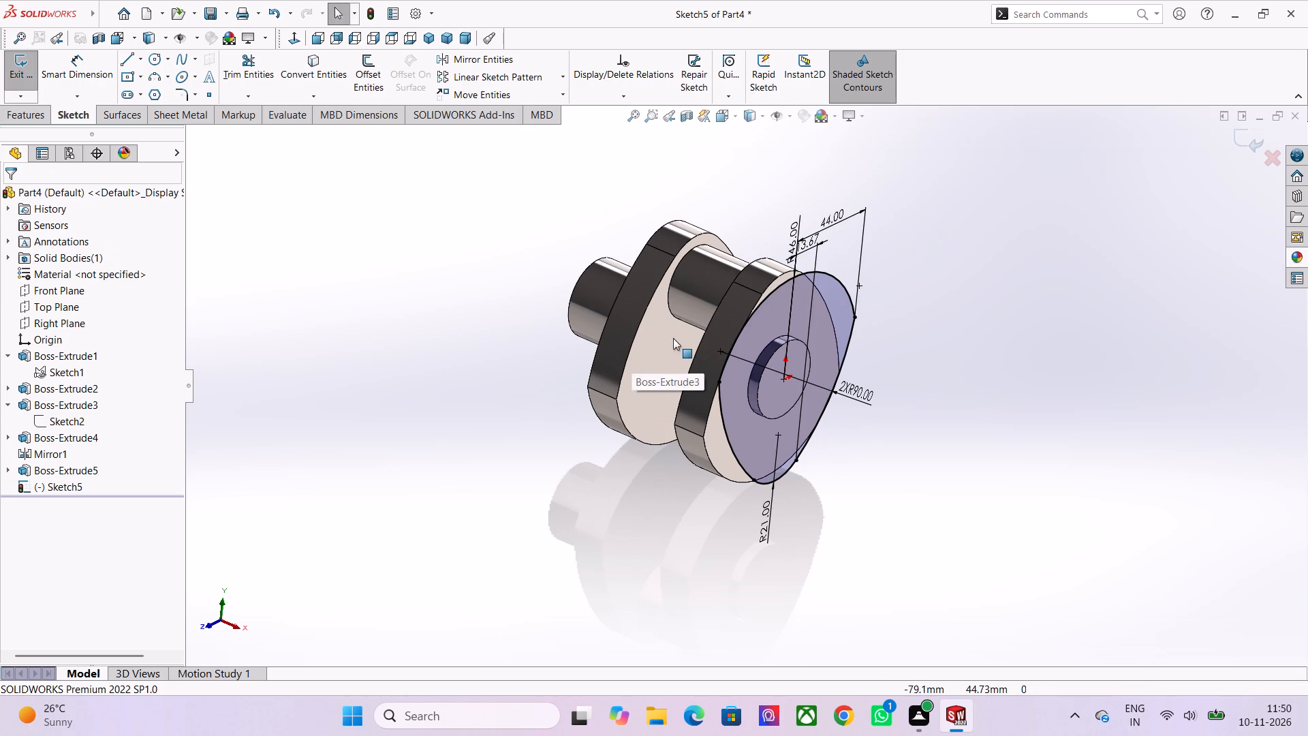
{"action": "scroll", "coordinate": [680, 346], "scroll_direction": "down", "scroll_amount": 2}
{"action": "middle_click_drag", "start_coordinate": [966, 417], "coordinate": [760, 512]}
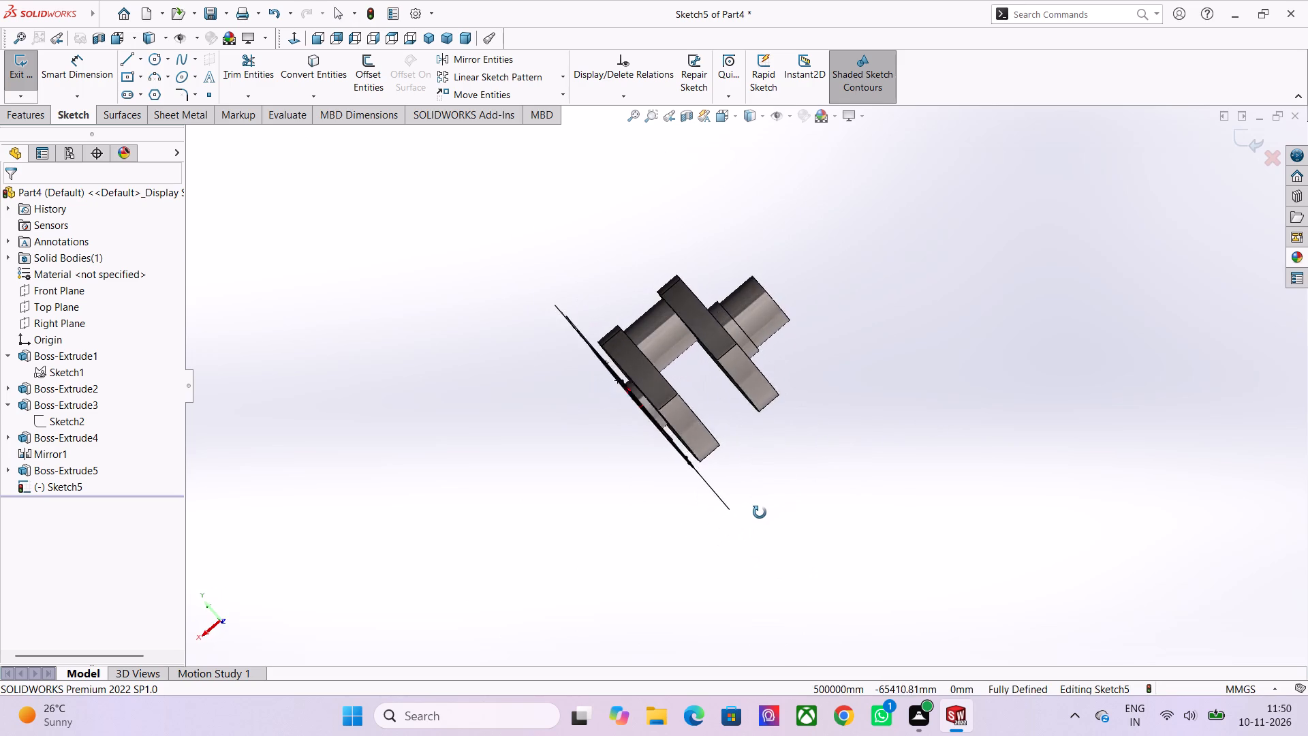
{"action": "middle_click_drag", "start_coordinate": [760, 512], "coordinate": [1033, 423]}
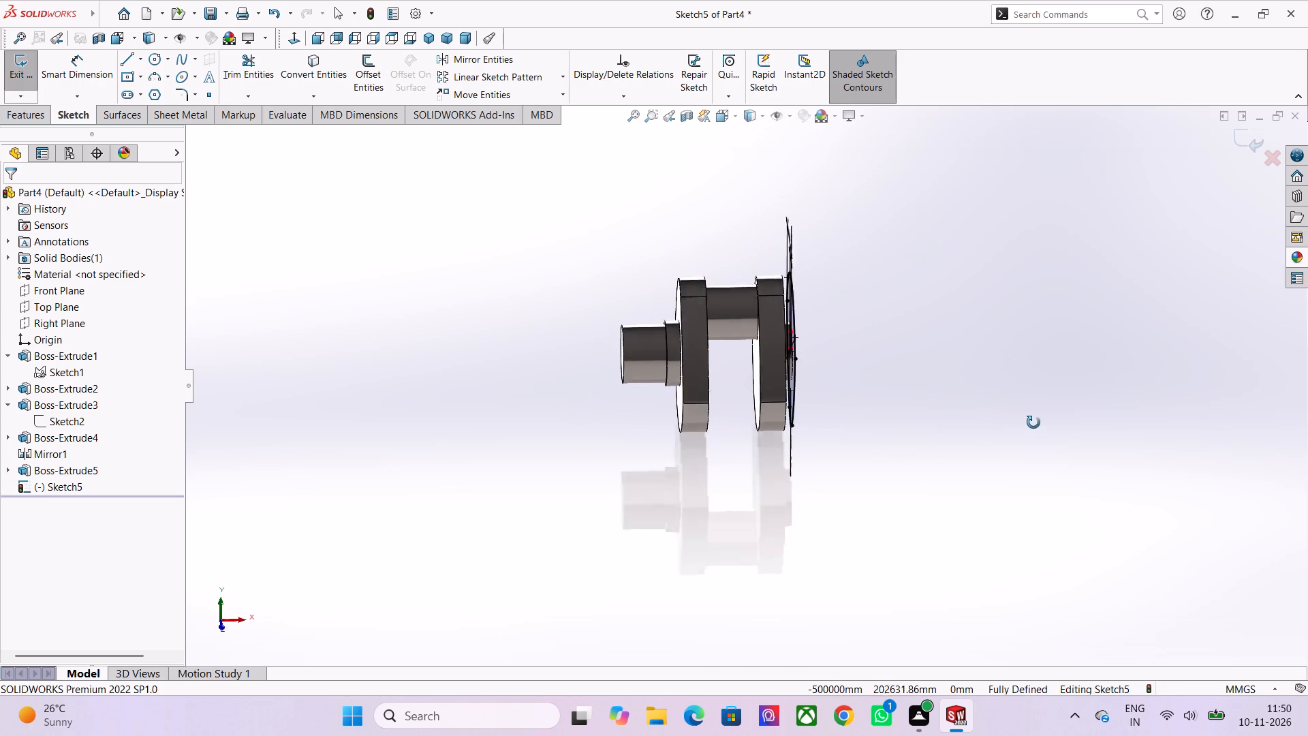
{"action": "middle_click_drag", "start_coordinate": [1033, 423], "coordinate": [972, 414]}
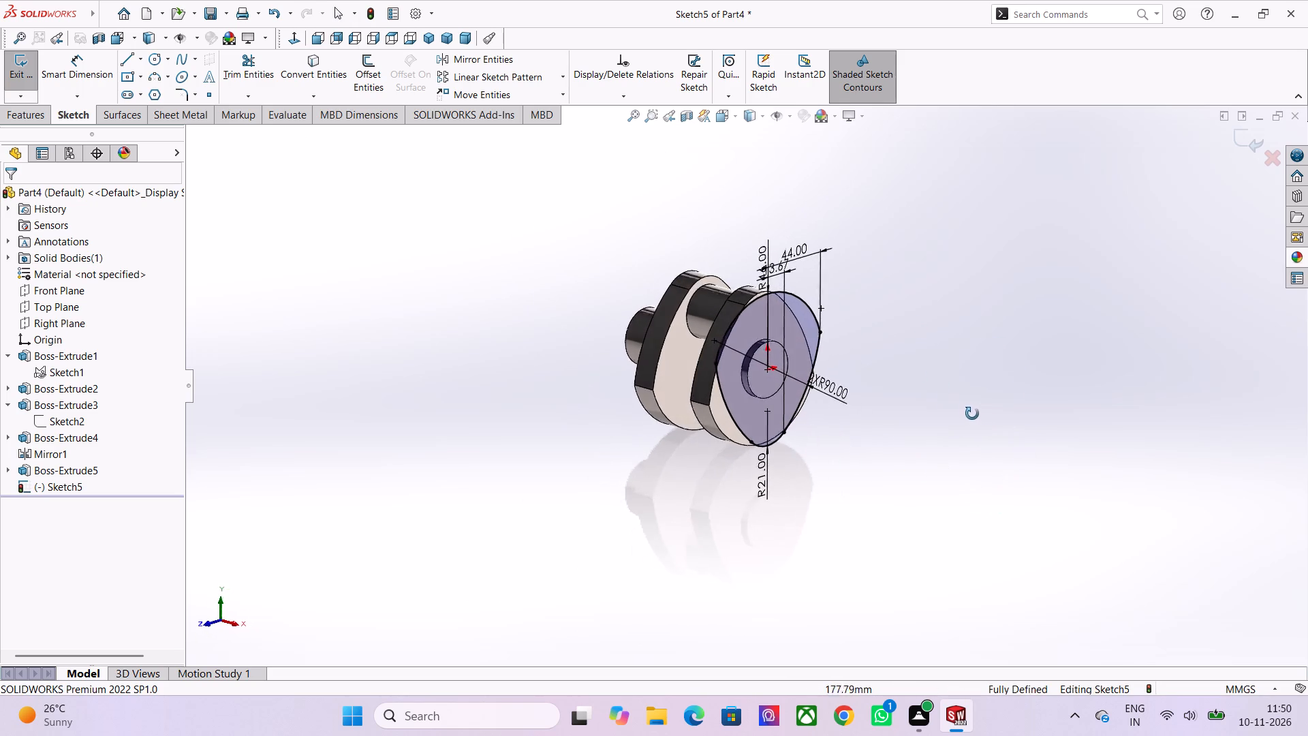
{"action": "middle_click_drag", "start_coordinate": [972, 414], "coordinate": [972, 413]}
{"action": "scroll", "coordinate": [731, 354], "scroll_direction": "up", "scroll_amount": 3}
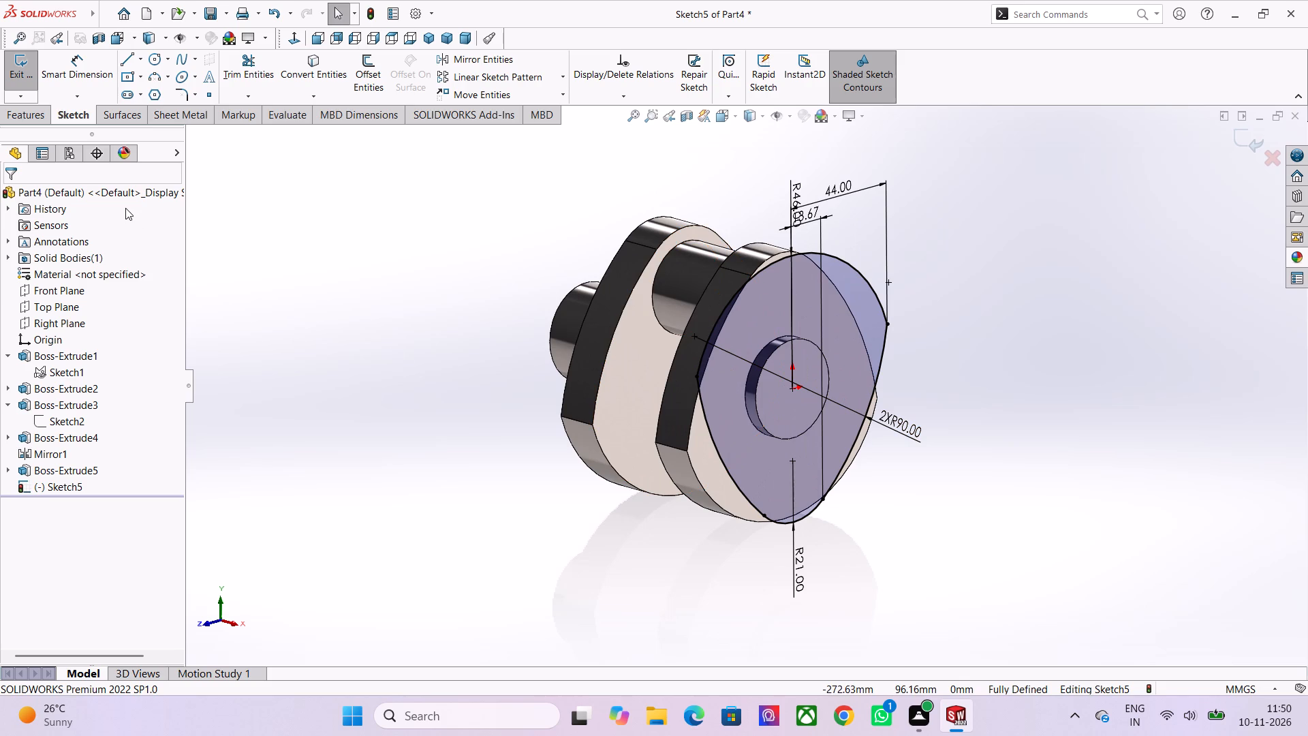
{"action": "left_click", "coordinate": [27, 72]}
{"action": "left_click", "coordinate": [27, 72]}
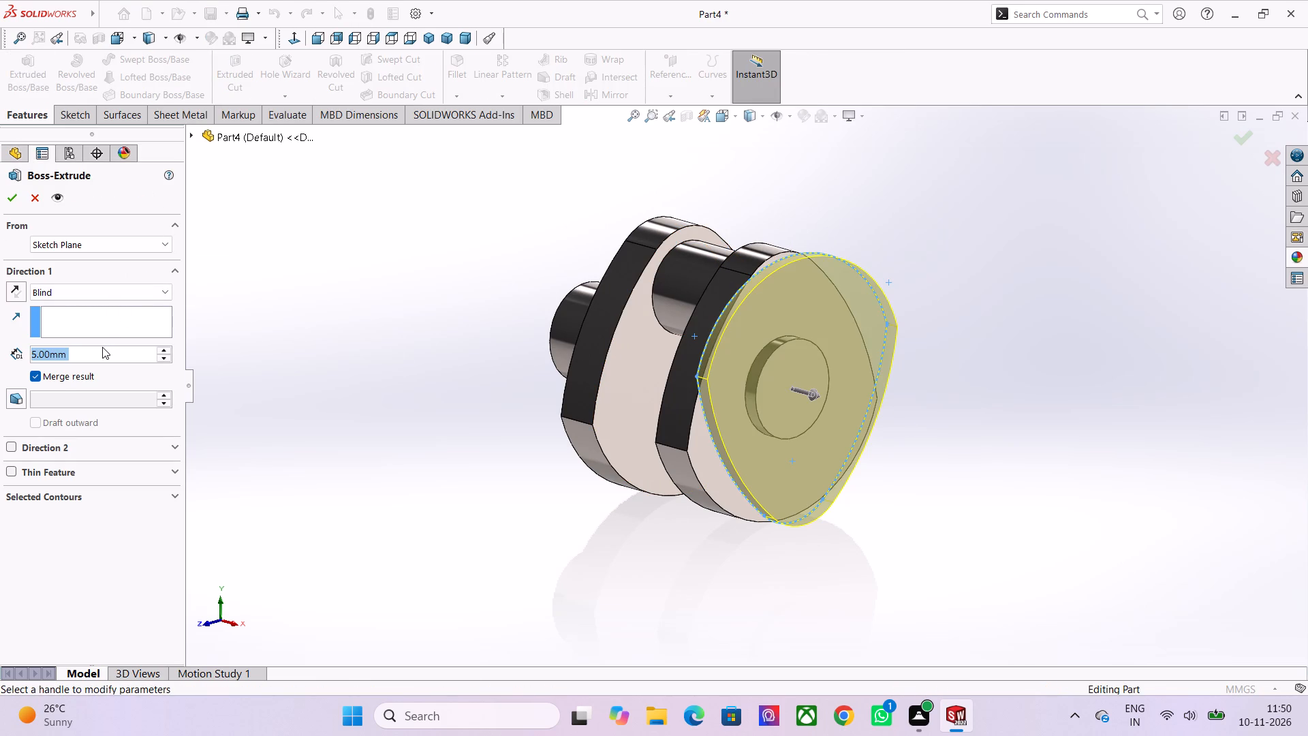
{"action": "type", "text": "15"}
{"action": "key", "text": "Return"}
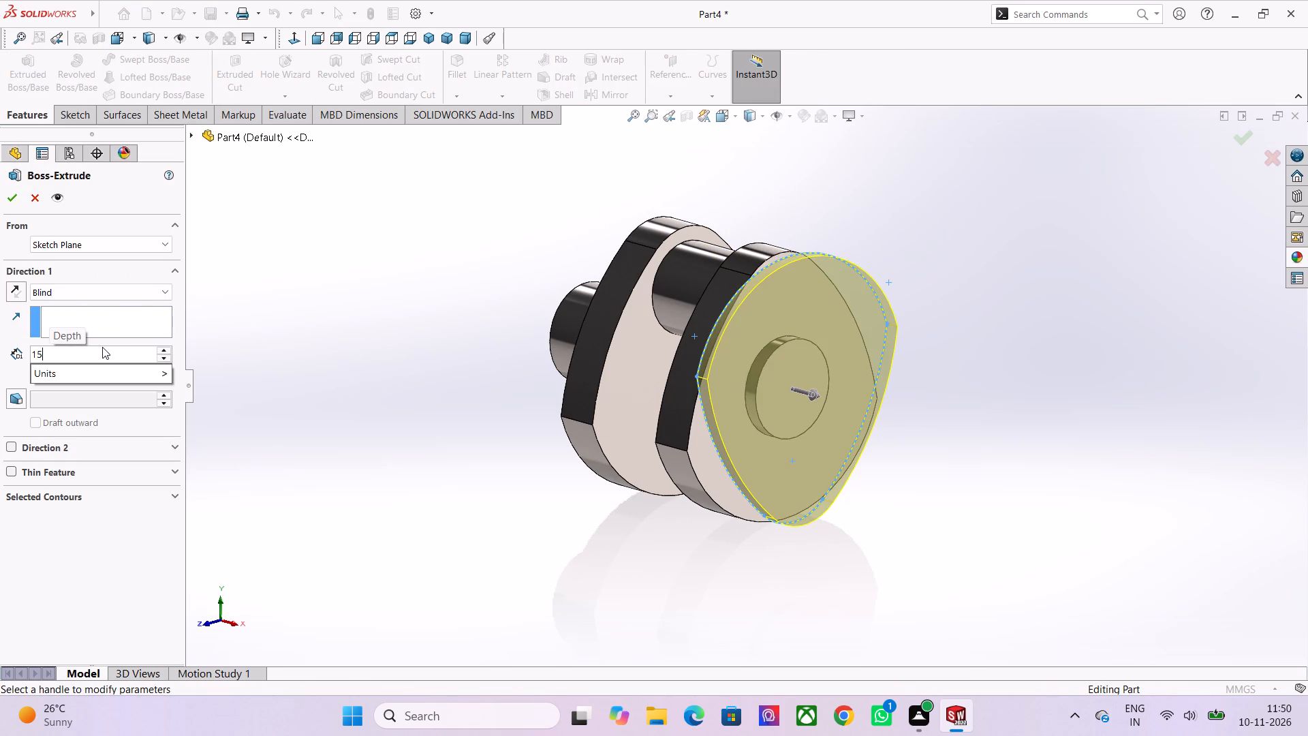
{"action": "key", "text": "Return"}
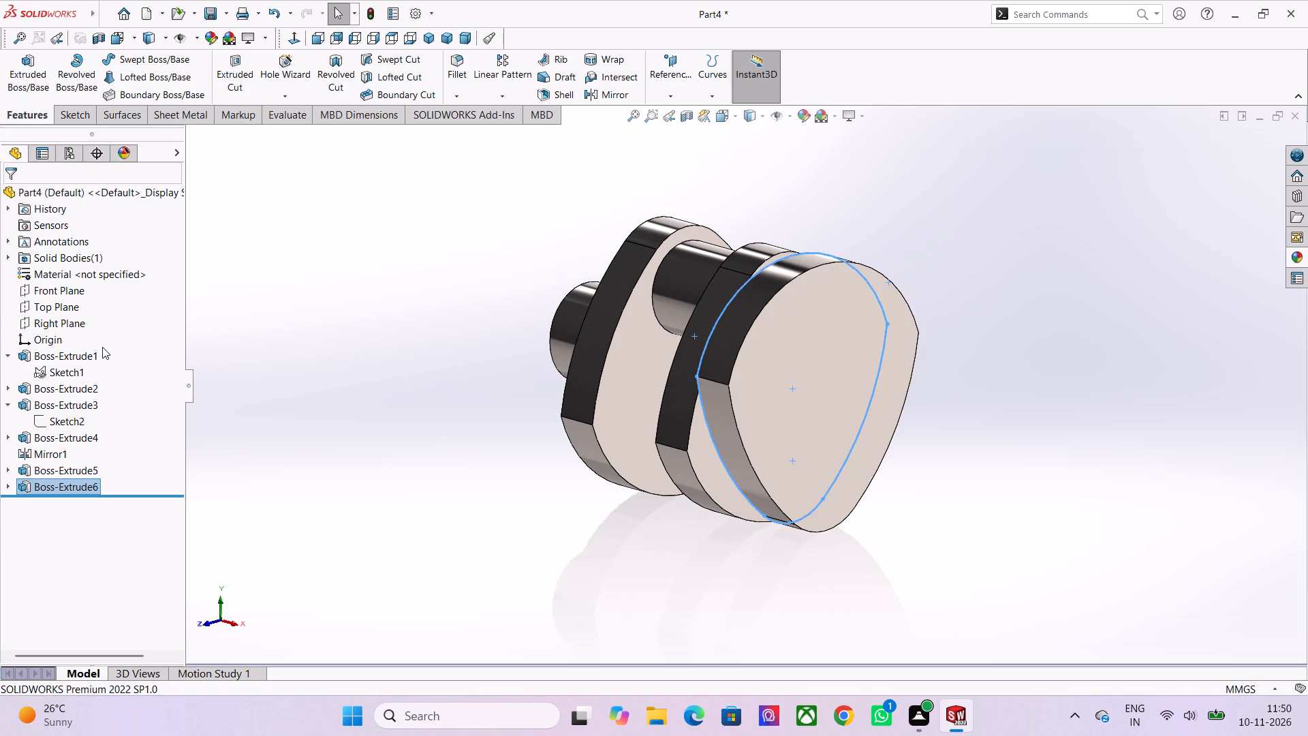
{"action": "left_click", "coordinate": [497, 286]}
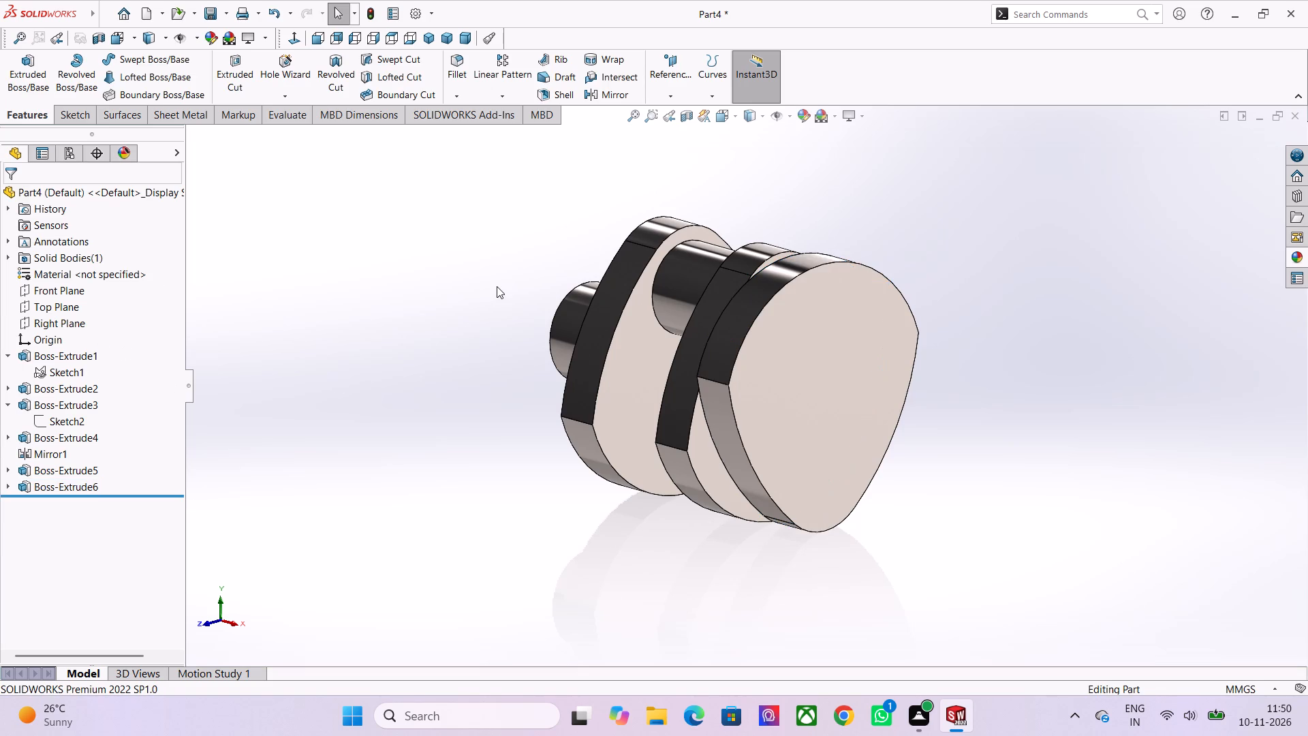
Sketch a 32 mm diameter circle on the rotated web's outer face, centred on its lower arc's centre 25 mm below the origin.
{"action": "scroll", "coordinate": [497, 286], "scroll_direction": "down", "scroll_amount": 1}
{"action": "middle_click_drag", "start_coordinate": [497, 286], "coordinate": [529, 343]}
{"action": "left_click", "coordinate": [841, 398]}
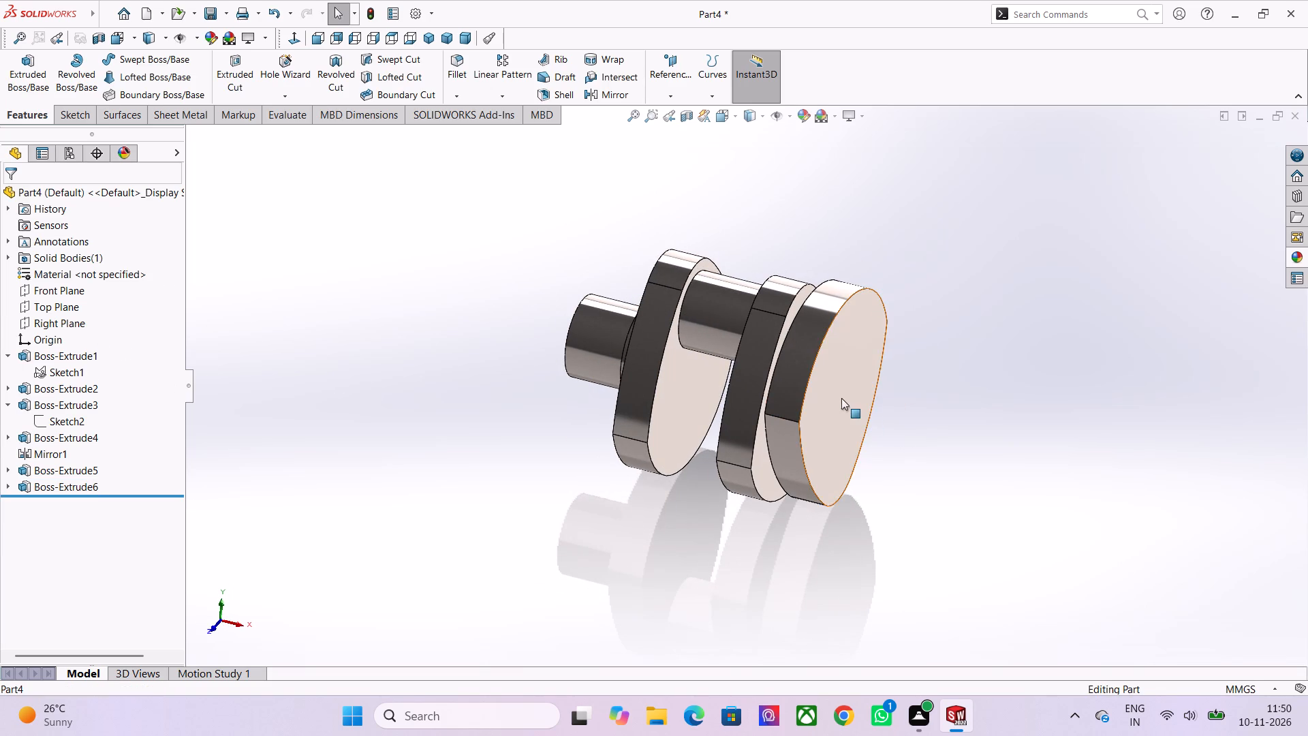
{"action": "left_click", "coordinate": [901, 361]}
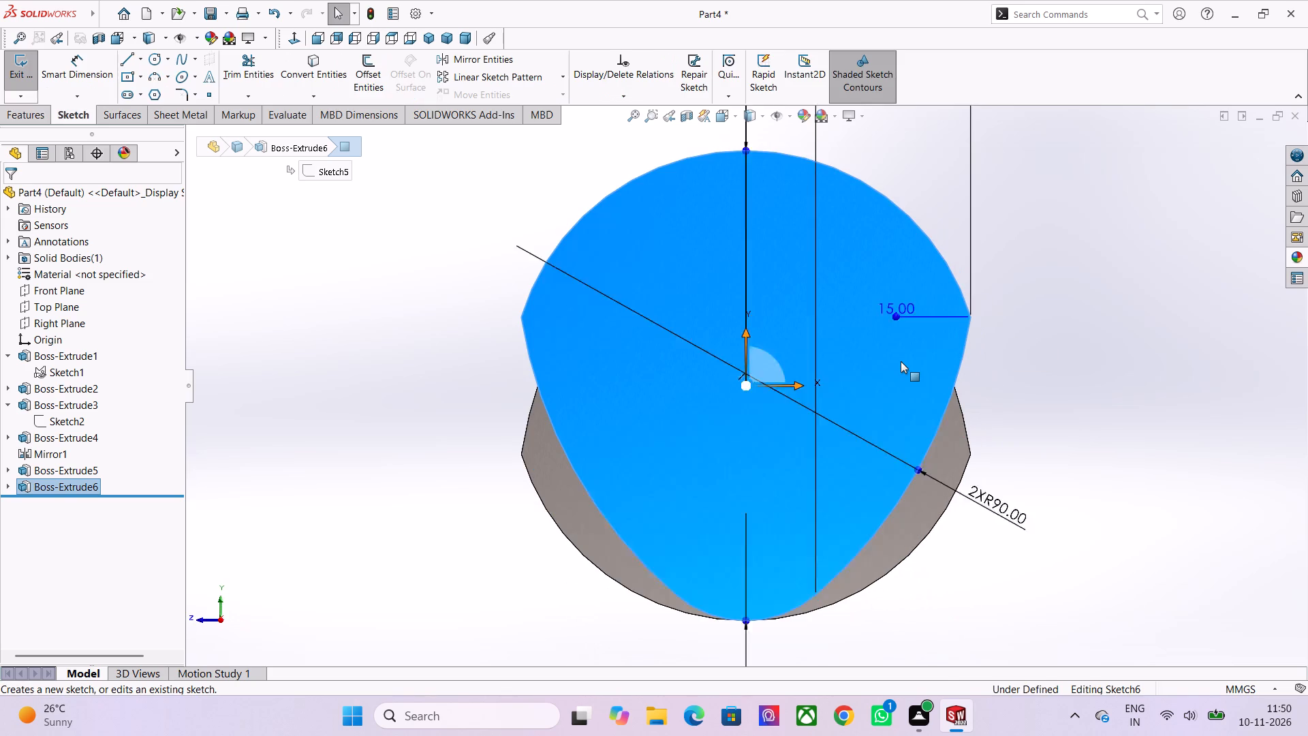
{"action": "left_click", "coordinate": [160, 59]}
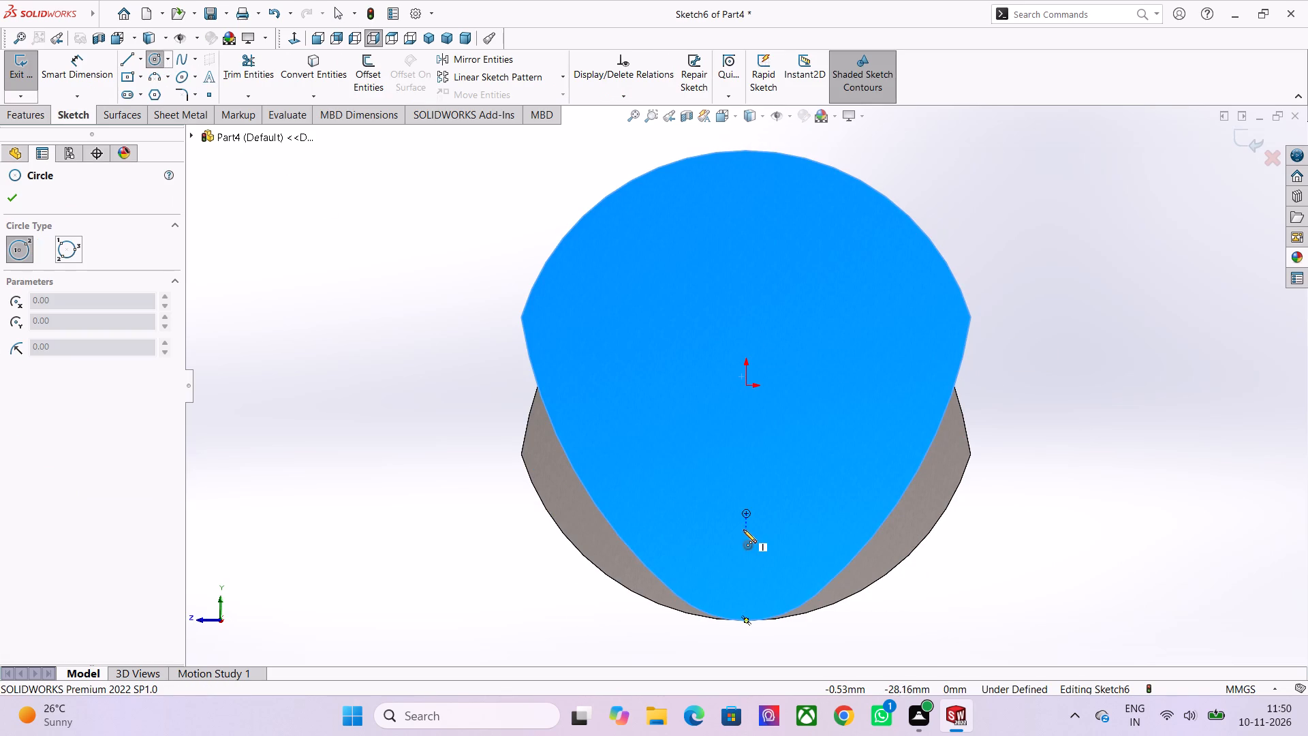
{"action": "left_click", "coordinate": [747, 512]}
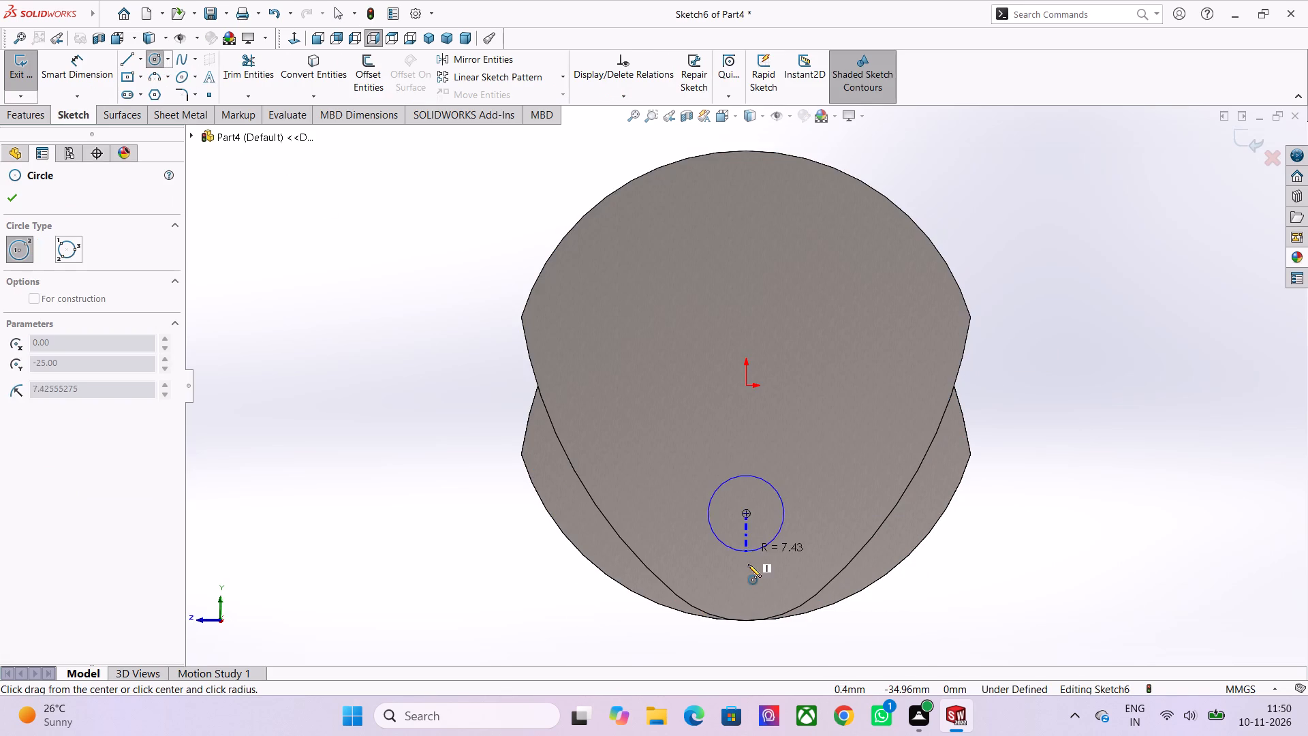
{"action": "left_click", "coordinate": [748, 564]}
{"action": "left_click", "coordinate": [61, 69]}
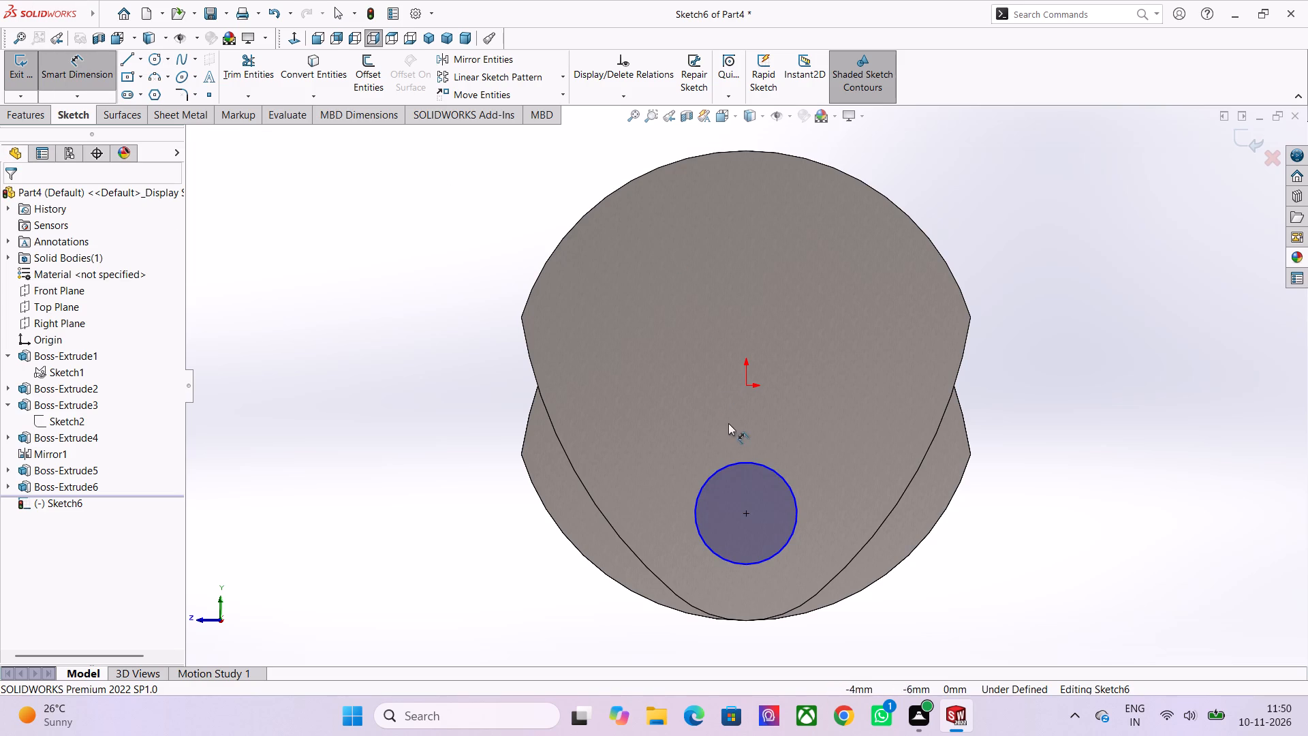
{"action": "left_click", "coordinate": [736, 460]}
{"action": "left_click", "coordinate": [1042, 471]}
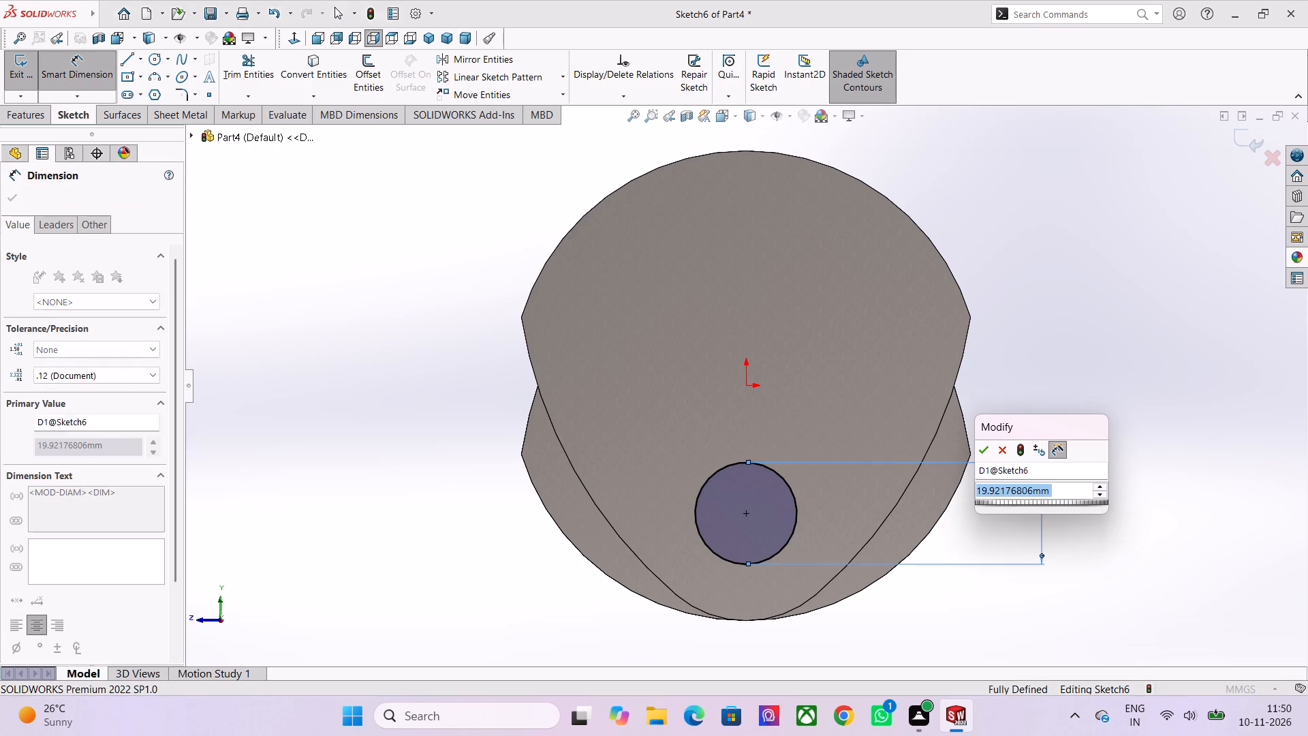
{"action": "type", "text": "32"}
{"action": "key", "text": "Return"}
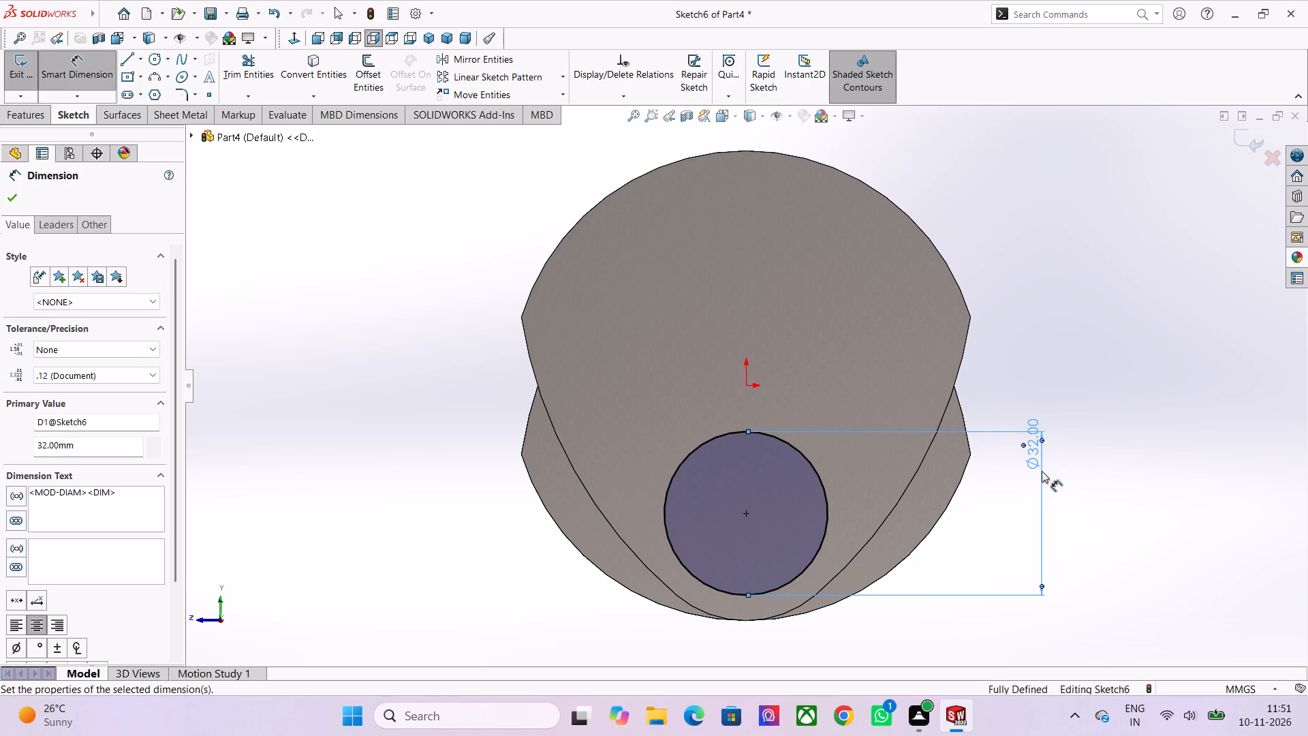
Add a driven dimension for the vertical distance between the origin and the circle's centre.
{"action": "left_click", "coordinate": [746, 382]}
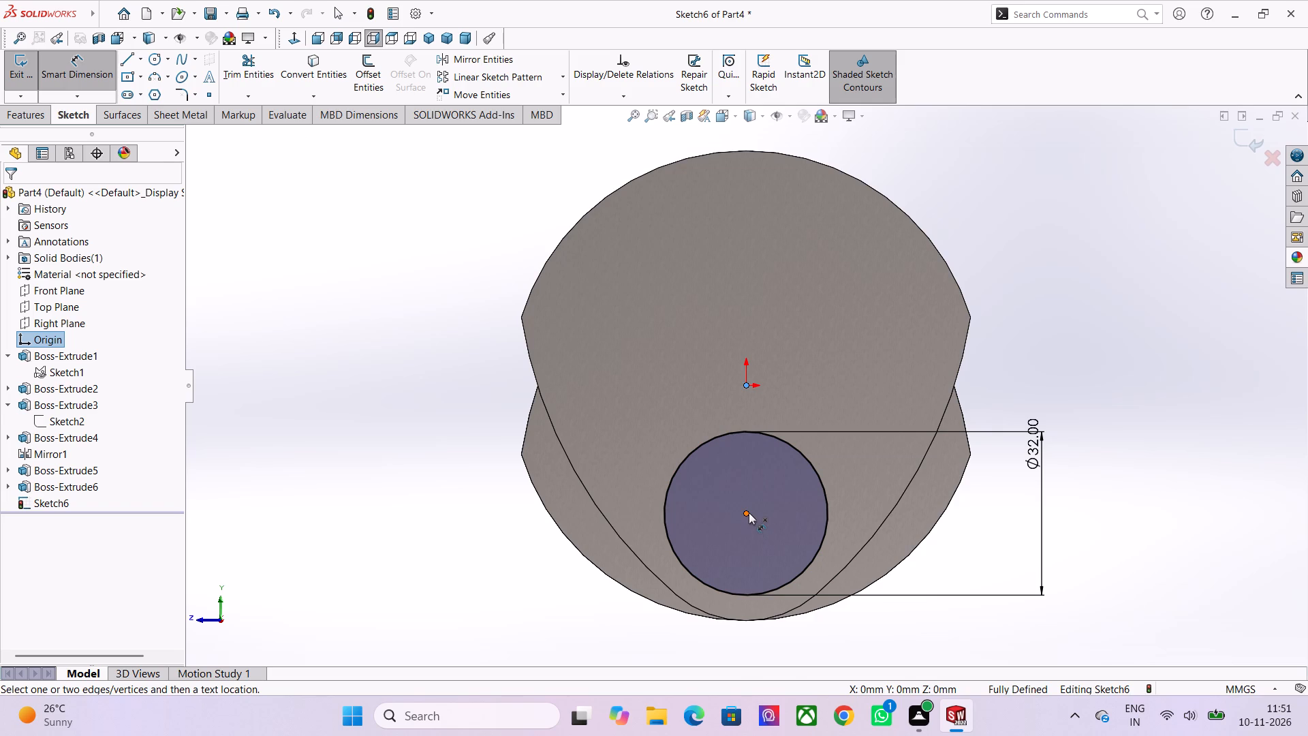
{"action": "left_click", "coordinate": [749, 512]}
{"action": "left_click", "coordinate": [636, 464]}
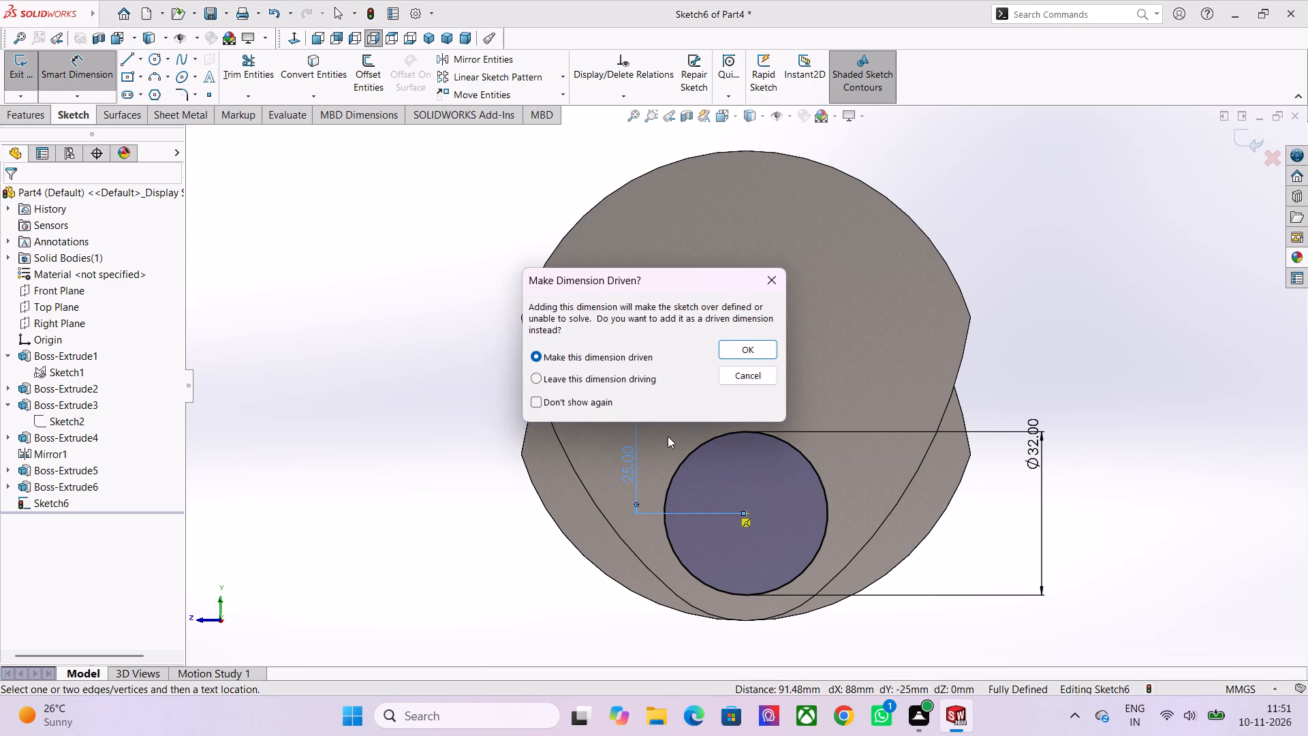
{"action": "left_click", "coordinate": [739, 354]}
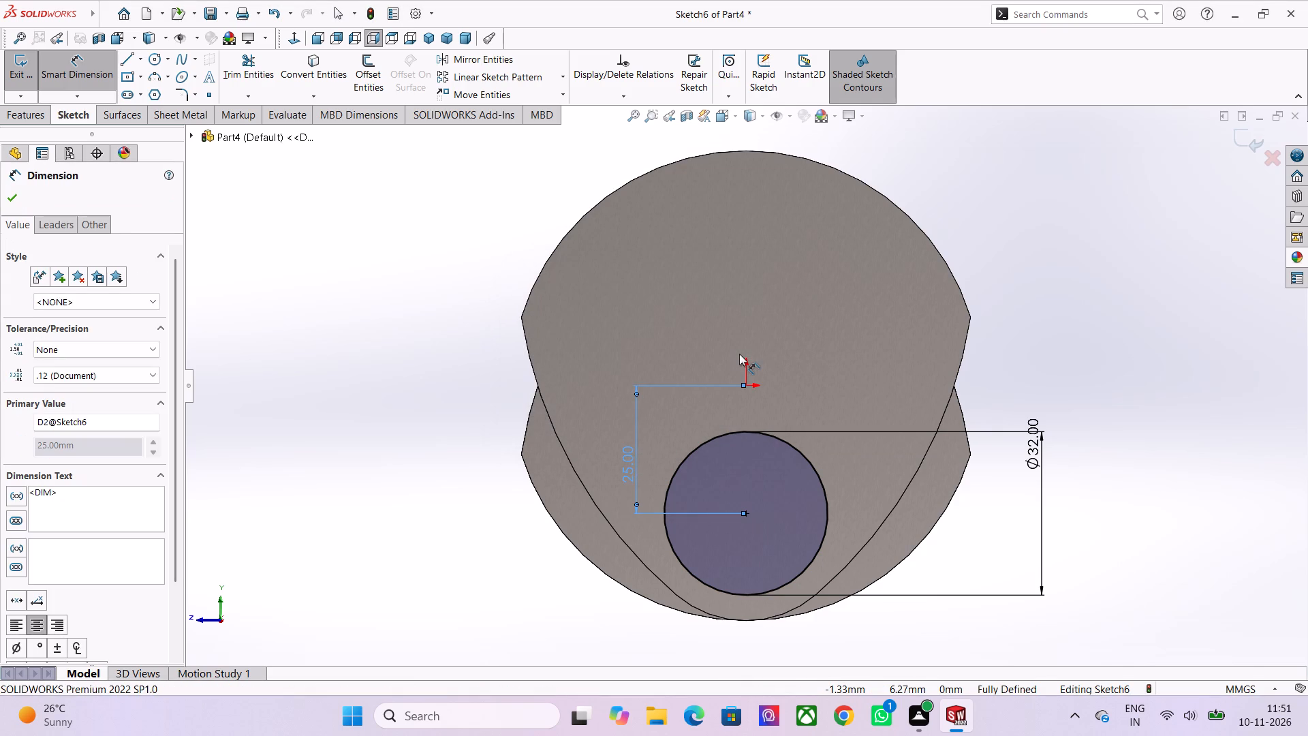
{"action": "scroll", "coordinate": [739, 354], "scroll_direction": "down", "scroll_amount": 2}
{"action": "left_click", "coordinate": [299, 251]}
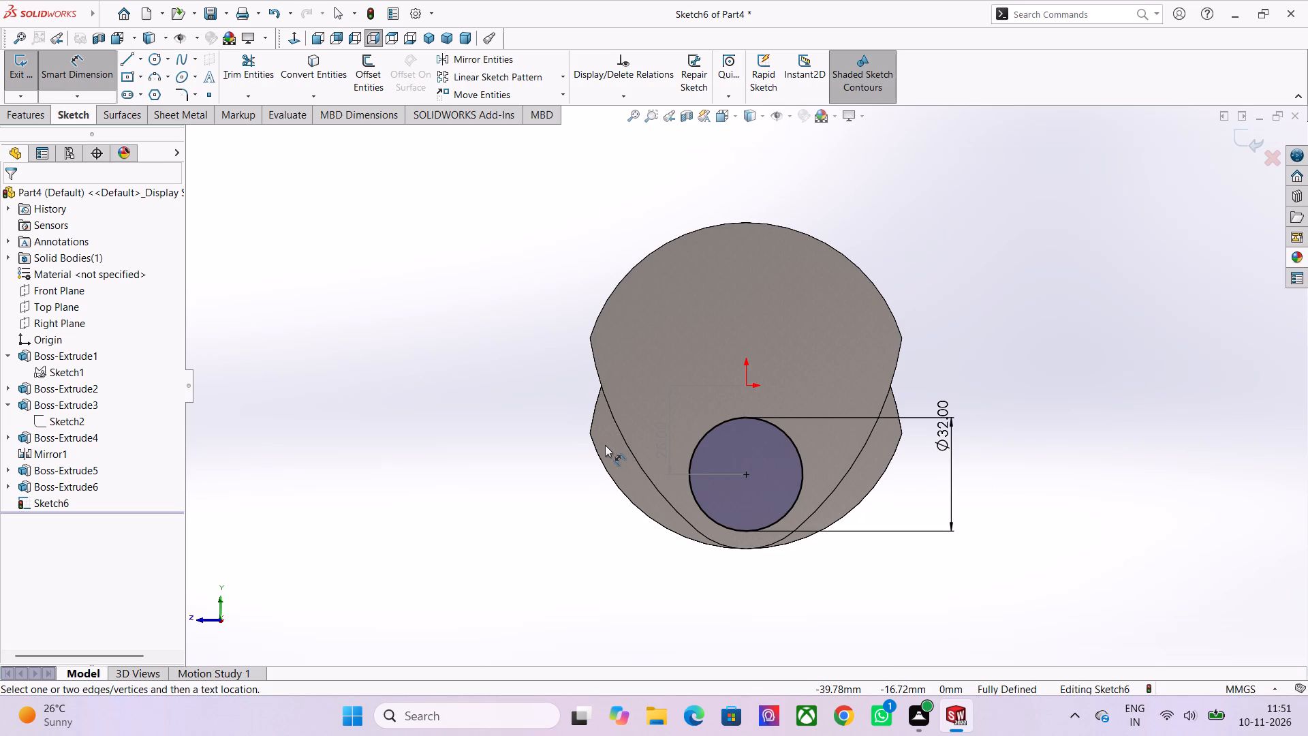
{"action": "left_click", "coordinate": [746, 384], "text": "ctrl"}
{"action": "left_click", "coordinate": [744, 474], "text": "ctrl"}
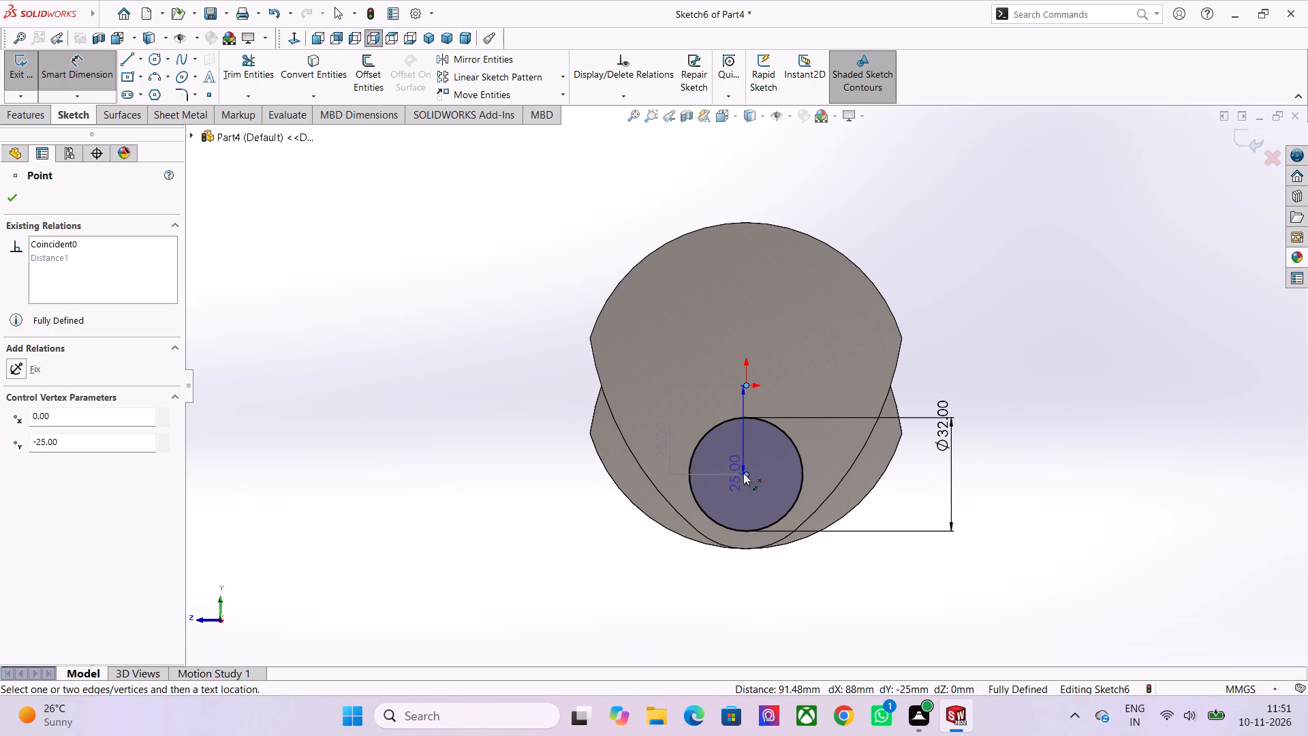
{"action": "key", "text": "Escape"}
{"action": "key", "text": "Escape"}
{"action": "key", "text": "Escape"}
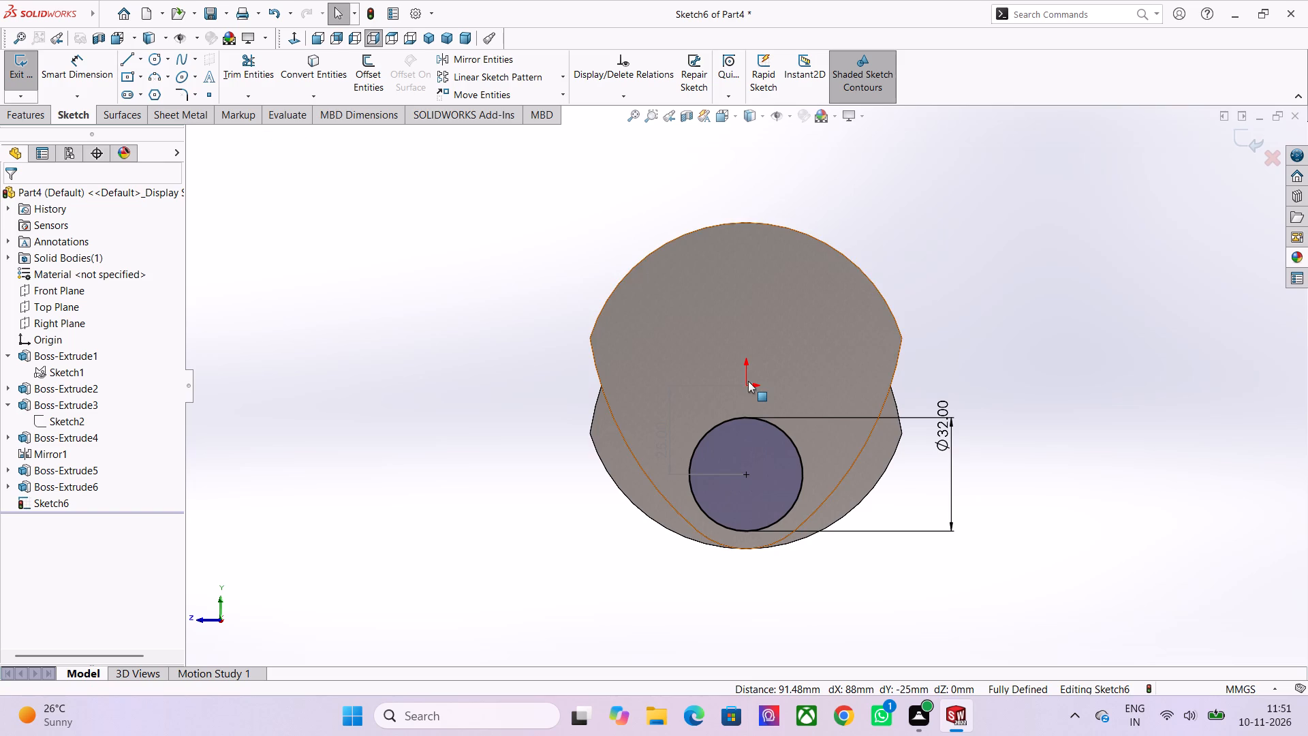
Add a vertical relation between the origin and the centre of the 32 mm circle.
{"action": "left_click", "coordinate": [746, 384], "text": "ctrl"}
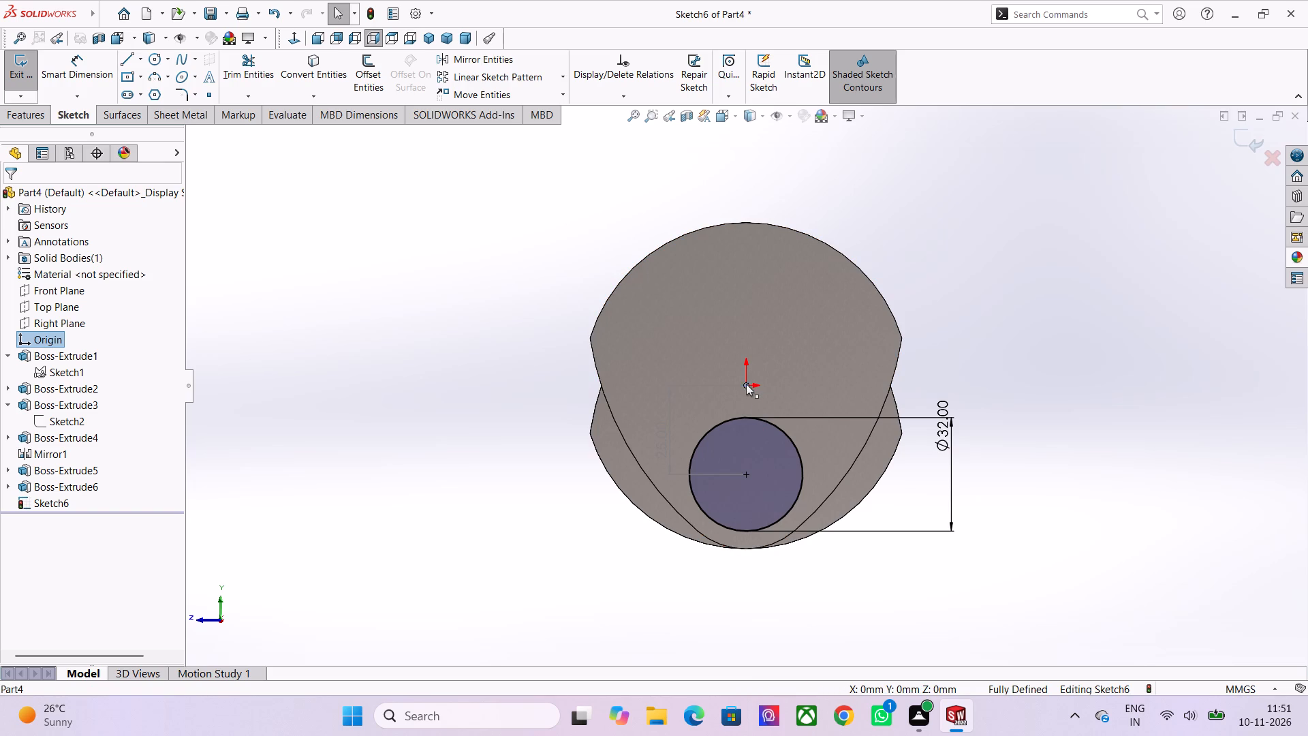
{"action": "left_click", "coordinate": [746, 473], "text": "ctrl"}
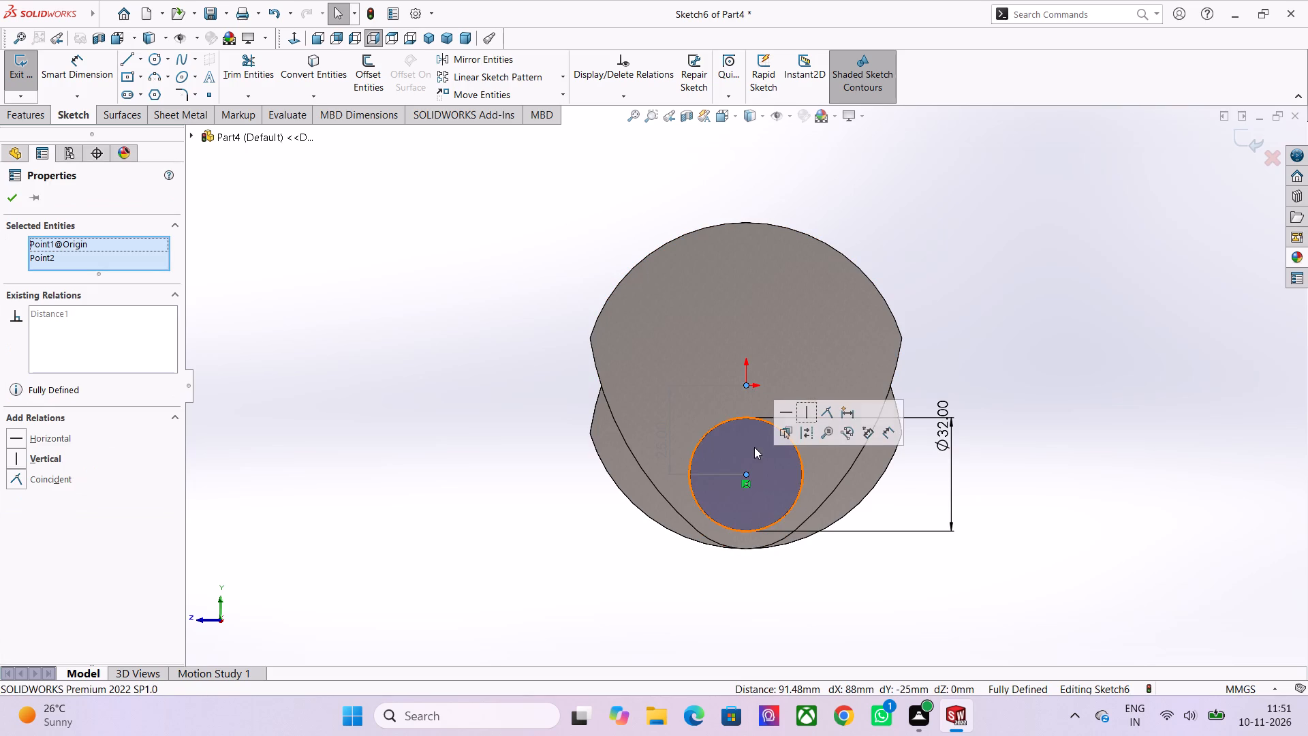
{"action": "left_click", "coordinate": [807, 415]}
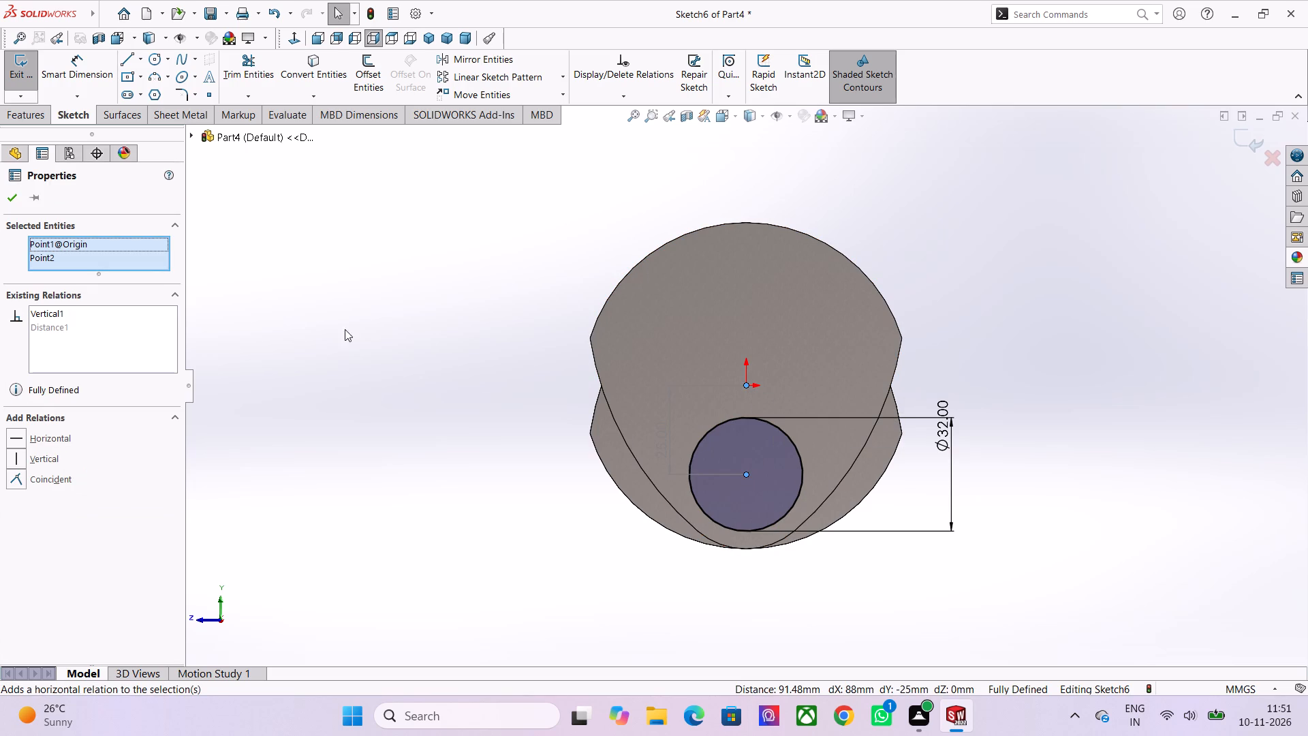
{"action": "left_click", "coordinate": [13, 194]}
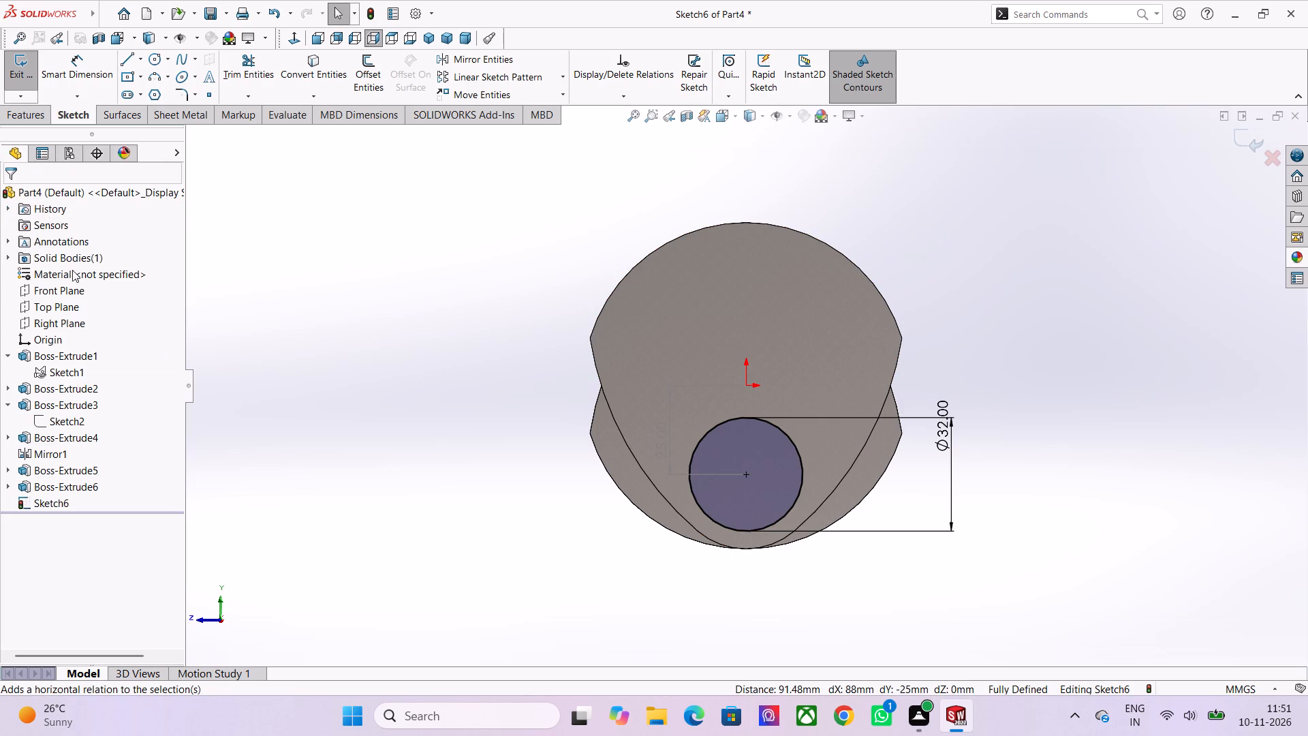
Close the sketch and extrude the 32 mm circle 30 mm outward from the rotated web as a merged blind boss.
{"action": "left_click", "coordinate": [21, 70]}
{"action": "left_click", "coordinate": [21, 70]}
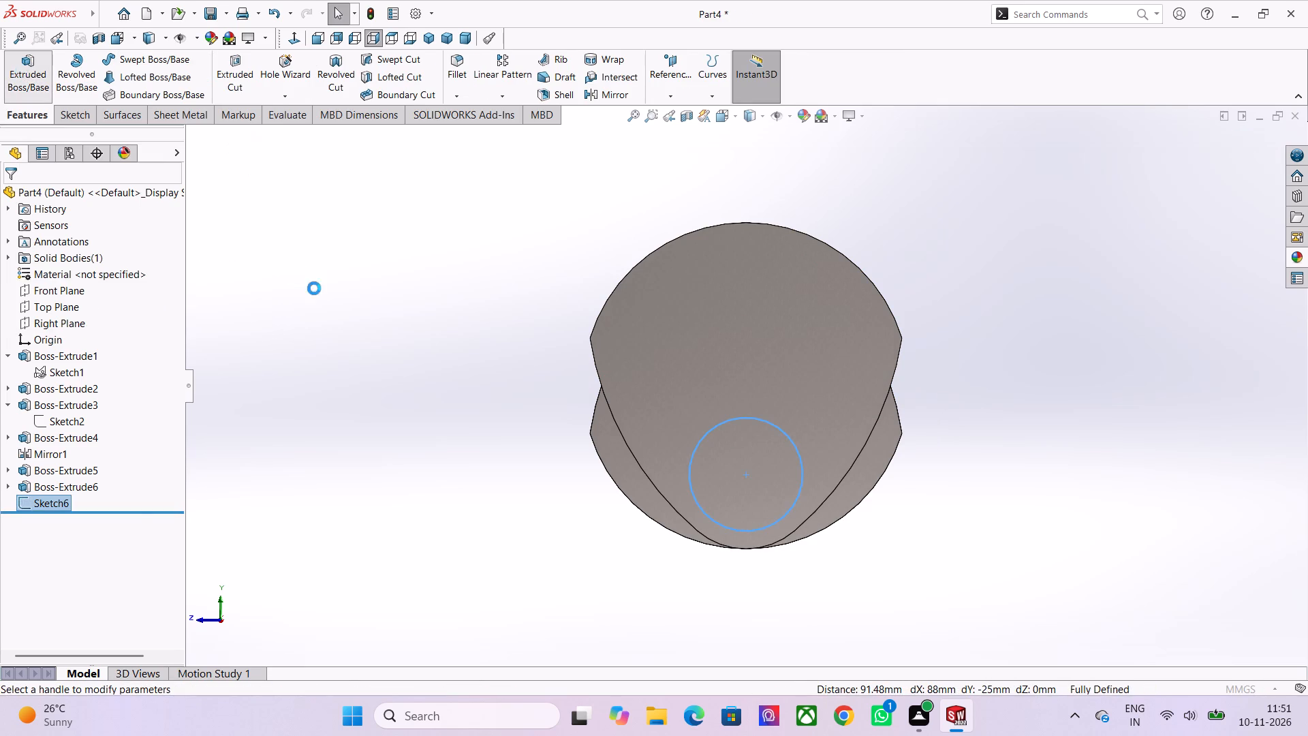
{"action": "type", "text": "30"}
{"action": "key", "text": "Return"}
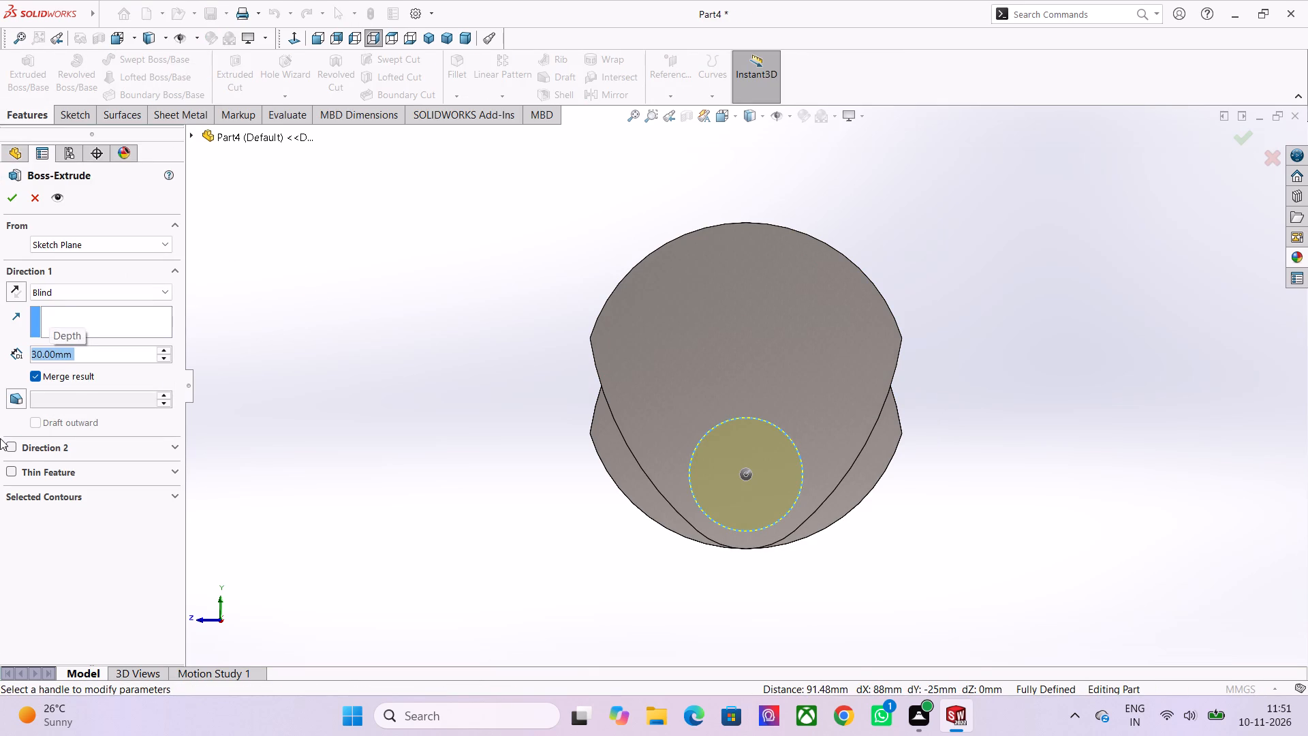
{"action": "key", "text": "Return"}
{"action": "middle_click_drag", "start_coordinate": [491, 294], "coordinate": [552, 378]}
{"action": "left_click", "coordinate": [552, 378]}
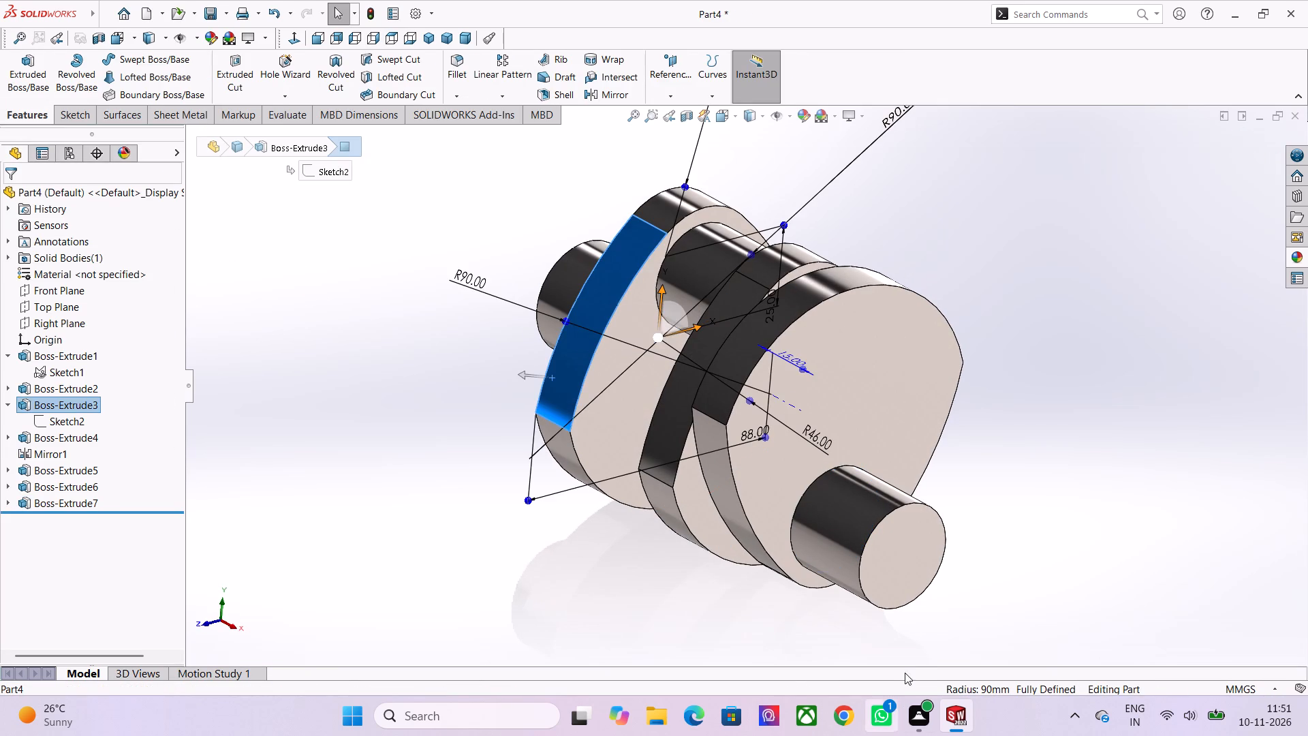
{"action": "scroll", "coordinate": [915, 624], "scroll_direction": "down", "scroll_amount": 1}
{"action": "left_click", "coordinate": [1000, 423]}
Start a sketch on the end face of the new offset 32 mm pin.
{"action": "scroll", "coordinate": [994, 433], "scroll_direction": "down", "scroll_amount": 1}
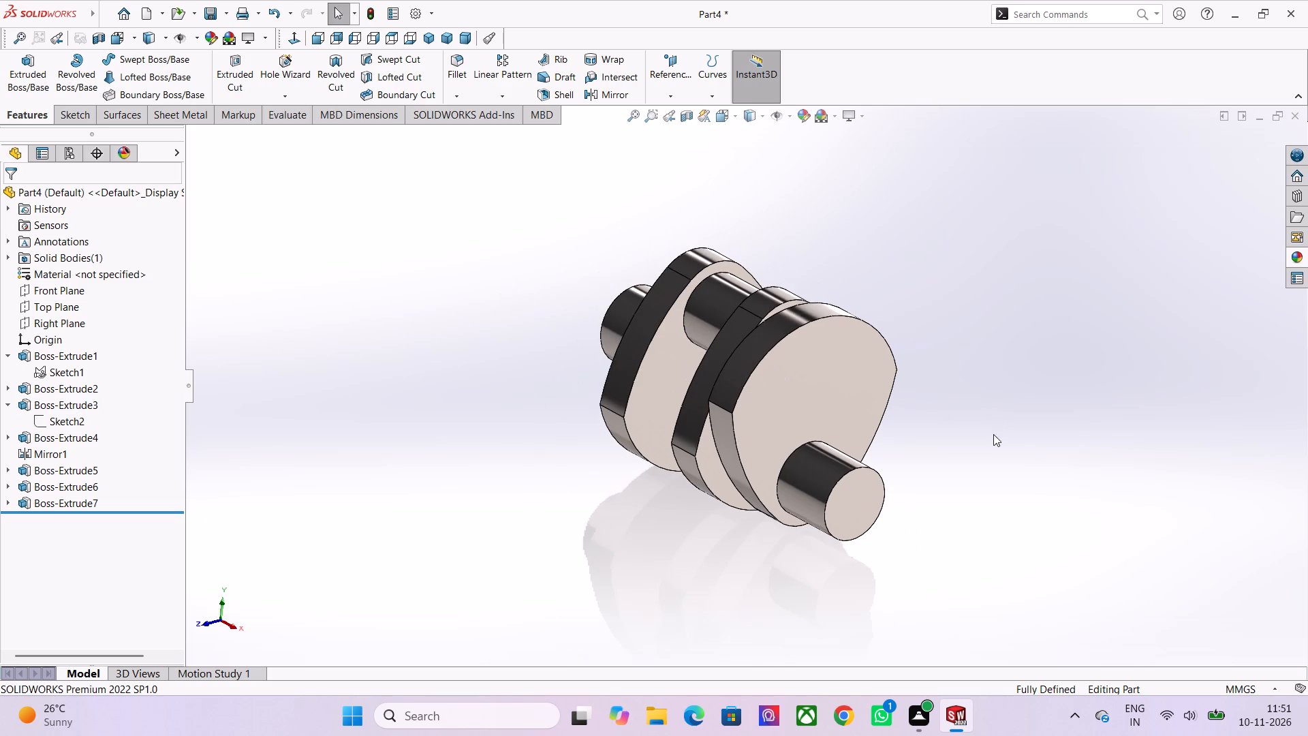
{"action": "middle_click_drag", "start_coordinate": [975, 447], "coordinate": [964, 435]}
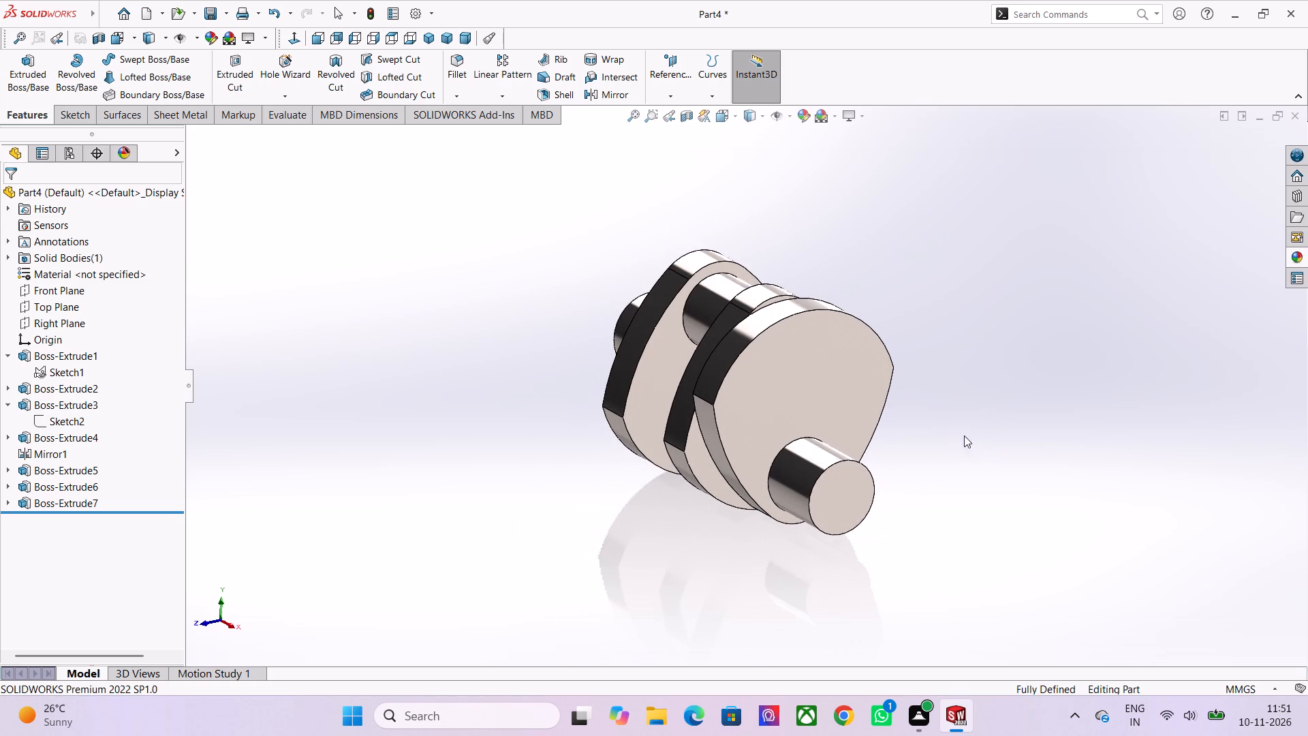
{"action": "middle_click_drag", "start_coordinate": [964, 435], "coordinate": [964, 436]}
{"action": "left_click", "coordinate": [840, 500]}
{"action": "left_click", "coordinate": [897, 466]}
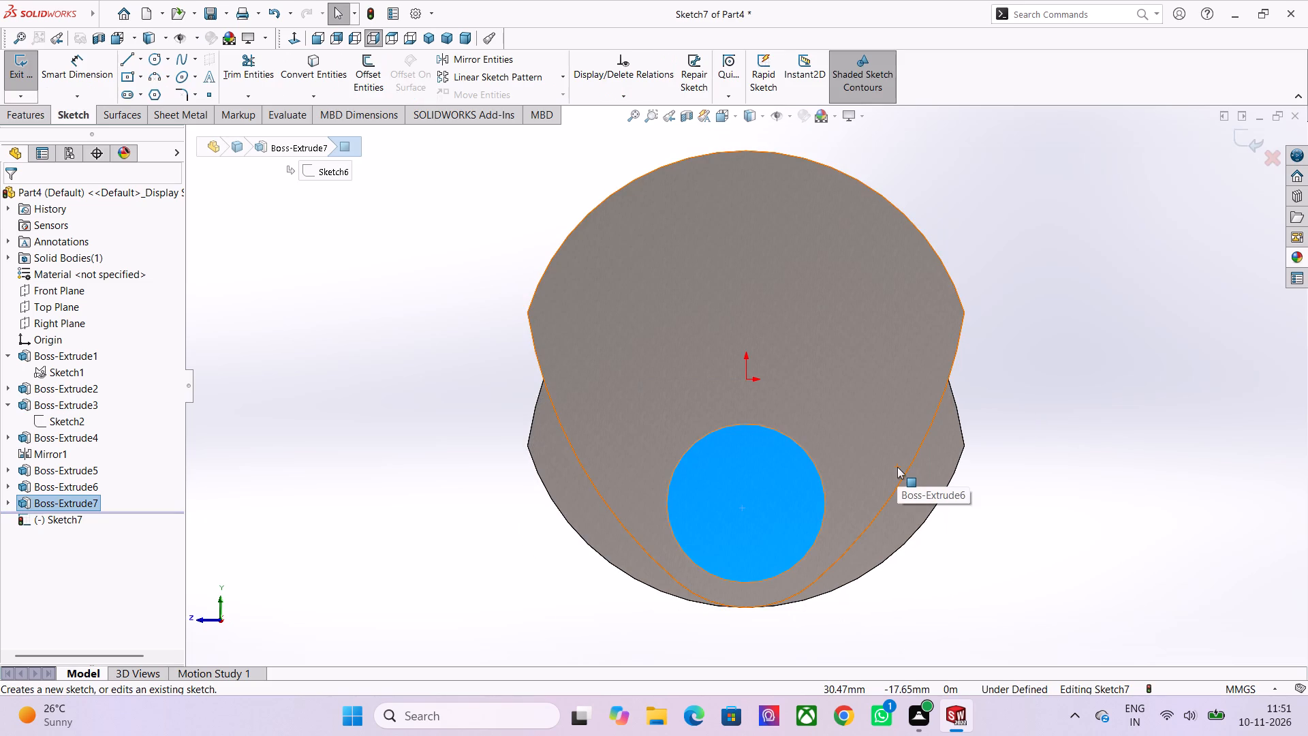
{"action": "scroll", "coordinate": [897, 467], "scroll_direction": "down", "scroll_amount": 2}
{"action": "middle_click_drag", "start_coordinate": [447, 343], "coordinate": [544, 446]}
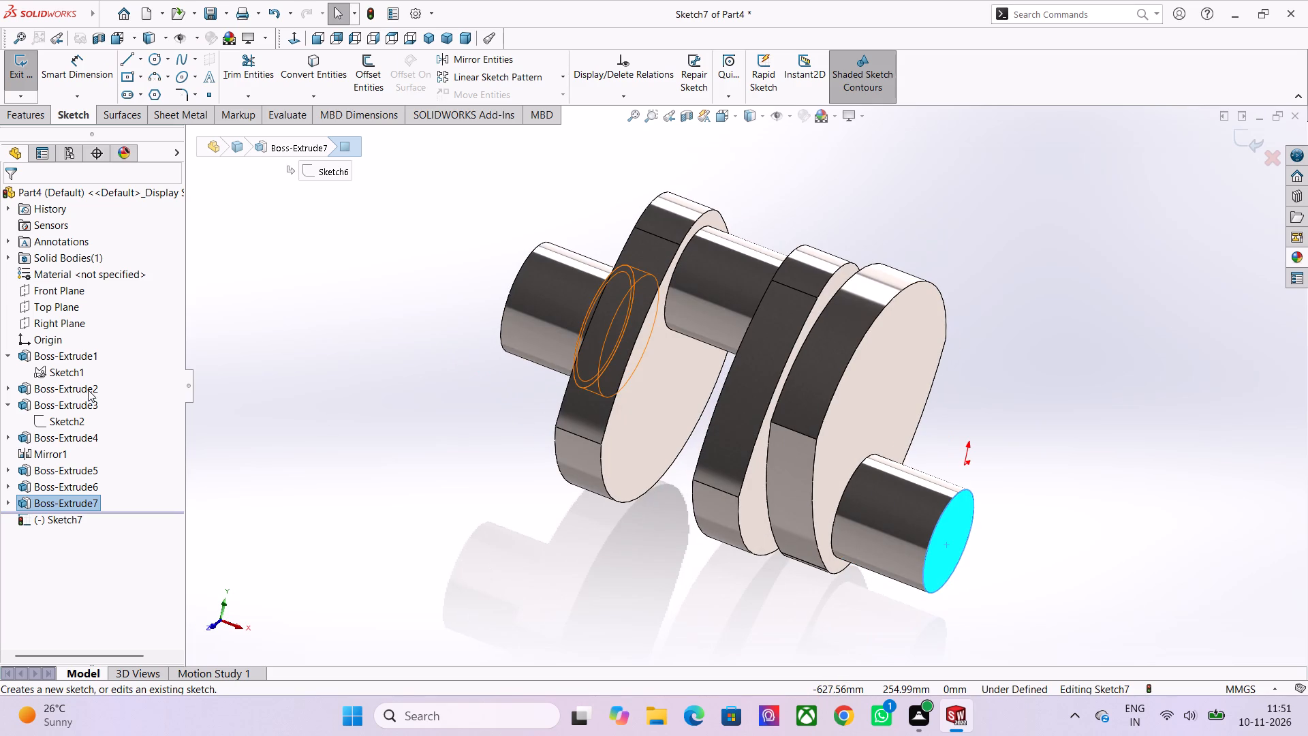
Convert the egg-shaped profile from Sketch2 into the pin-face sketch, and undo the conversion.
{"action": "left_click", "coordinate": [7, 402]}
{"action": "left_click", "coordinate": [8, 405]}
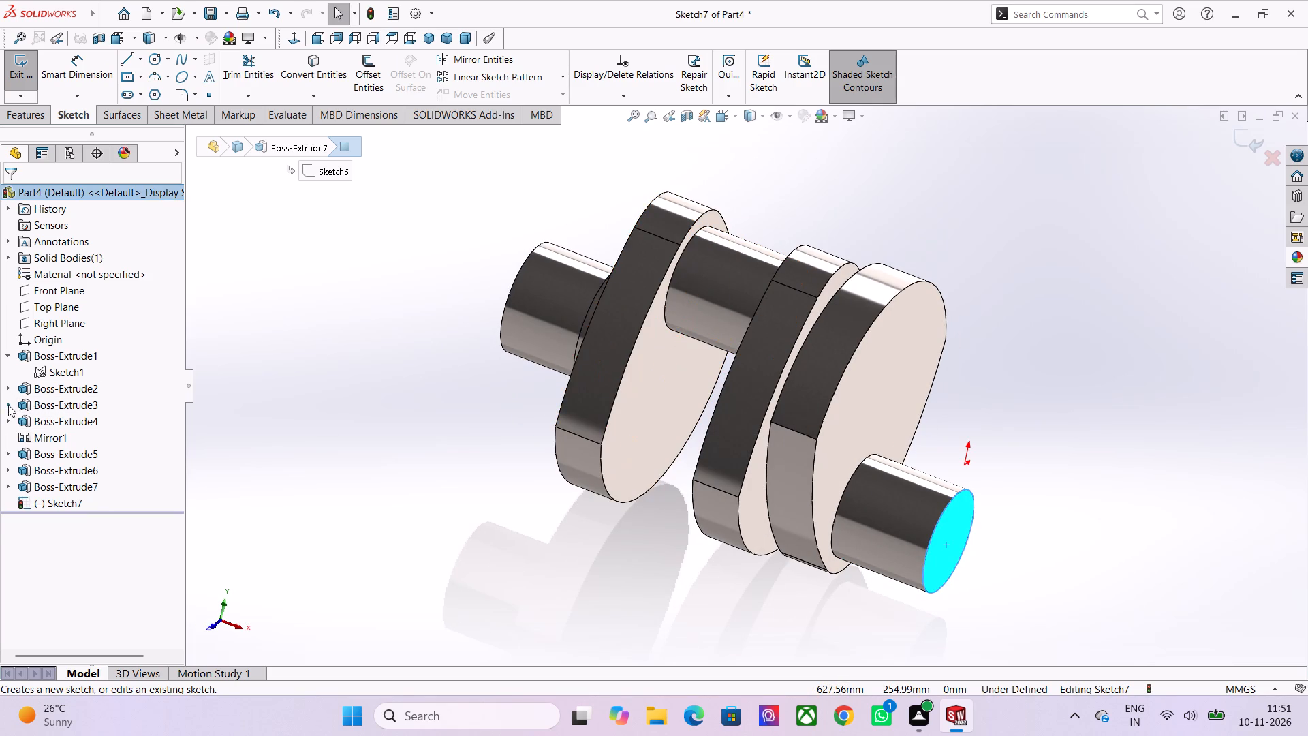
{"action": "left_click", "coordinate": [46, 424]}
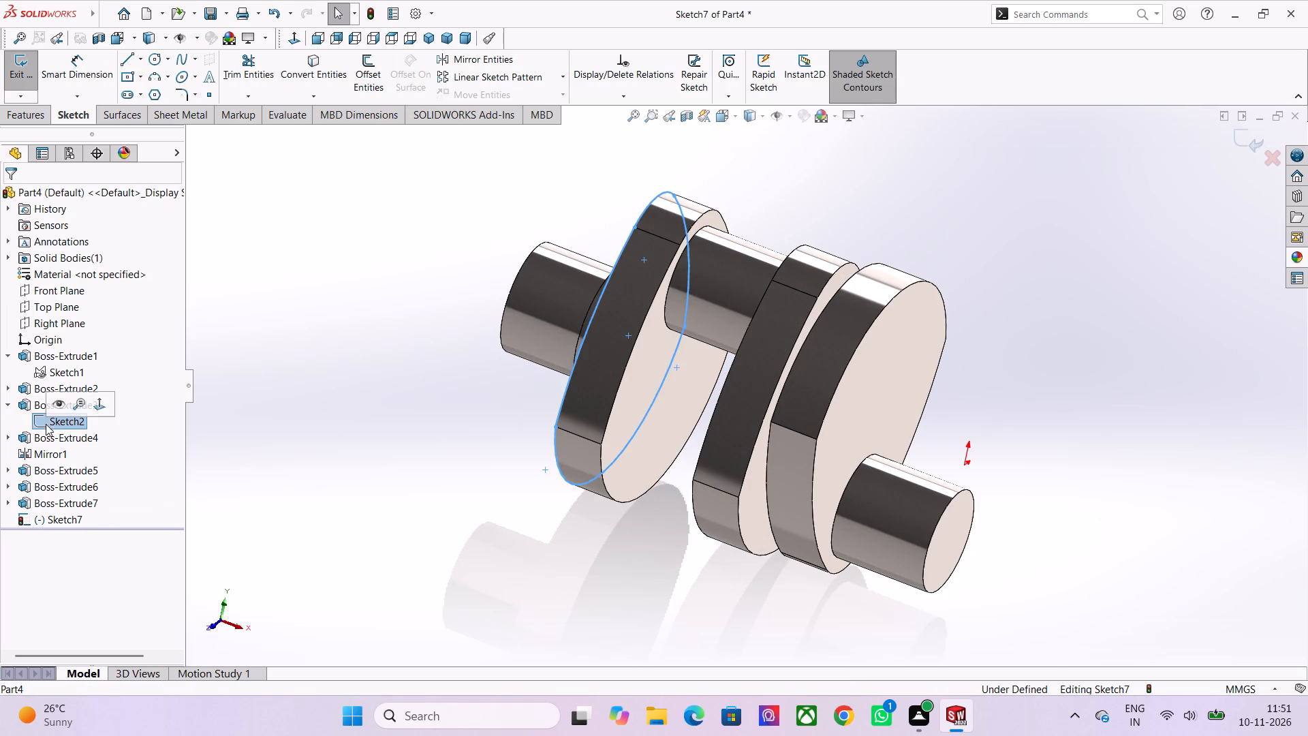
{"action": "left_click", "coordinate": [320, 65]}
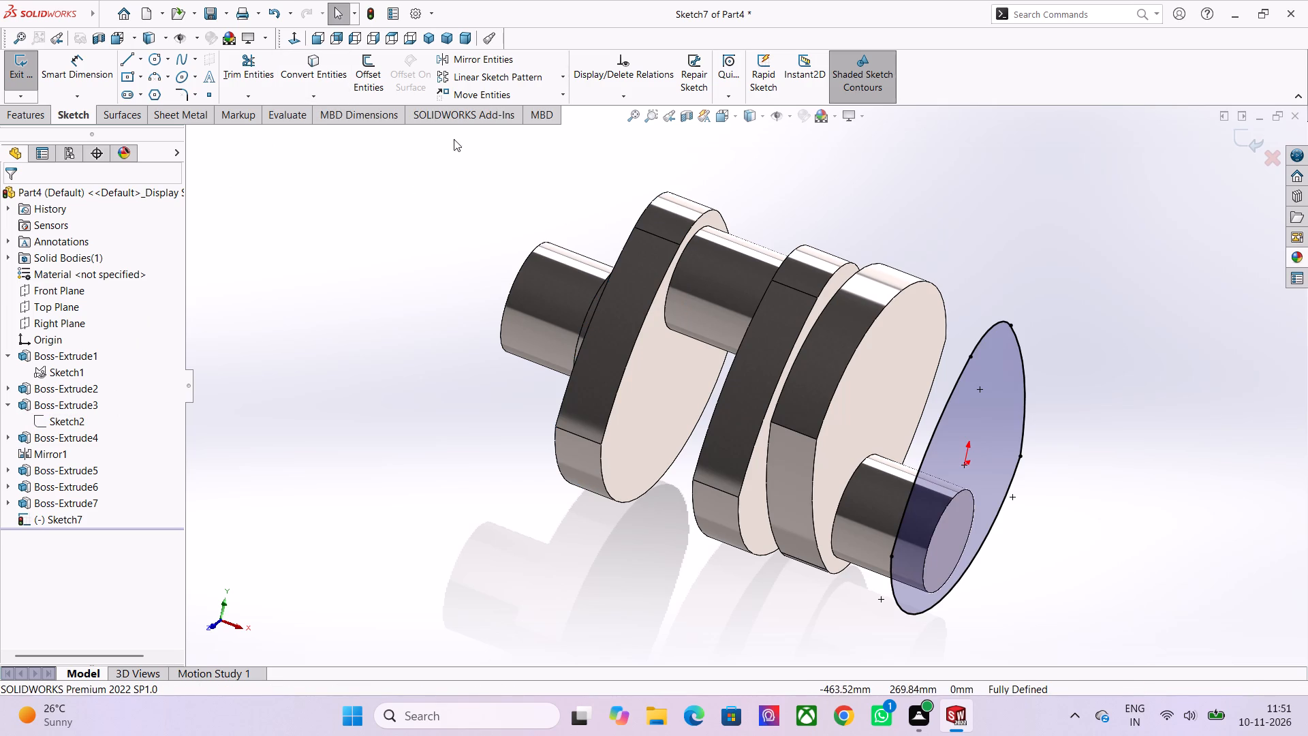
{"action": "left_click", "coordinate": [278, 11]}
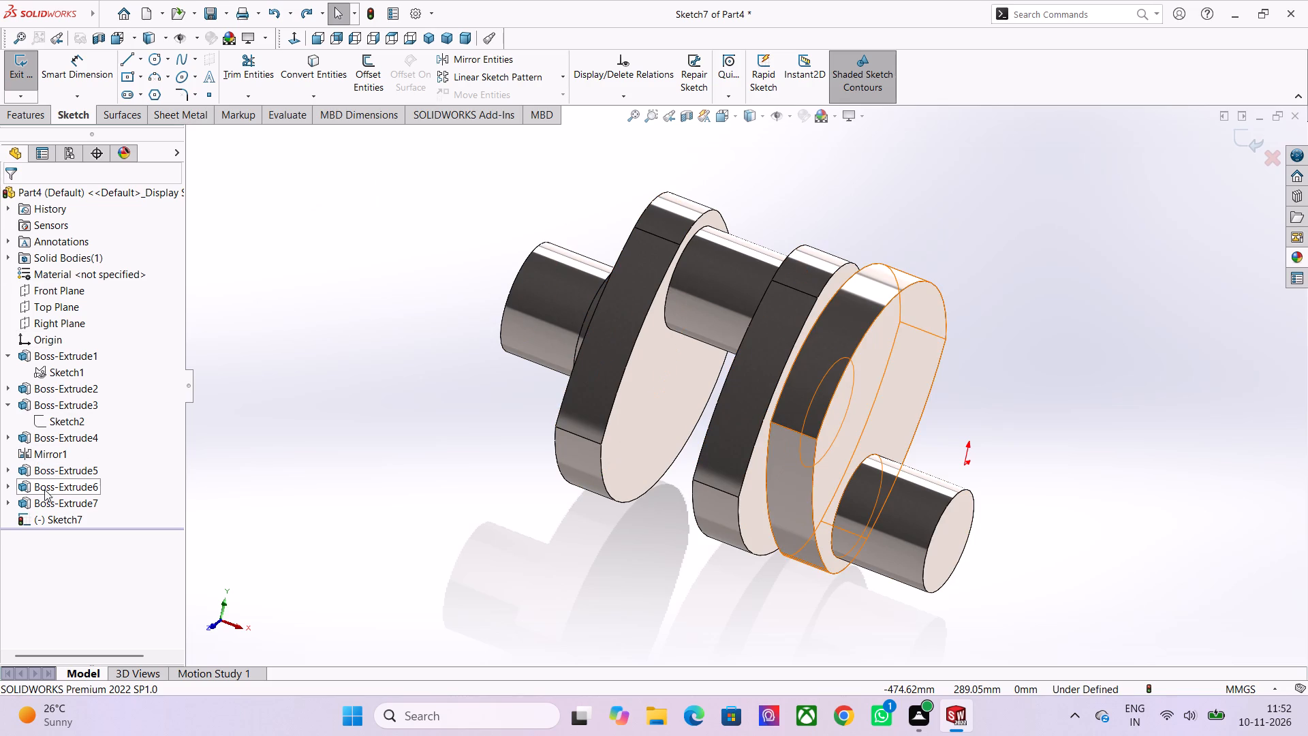
Convert the rotated egg-shaped profile from Sketch5 under Boss-Extrude6 into the pin-face sketch.
{"action": "left_click", "coordinate": [7, 485]}
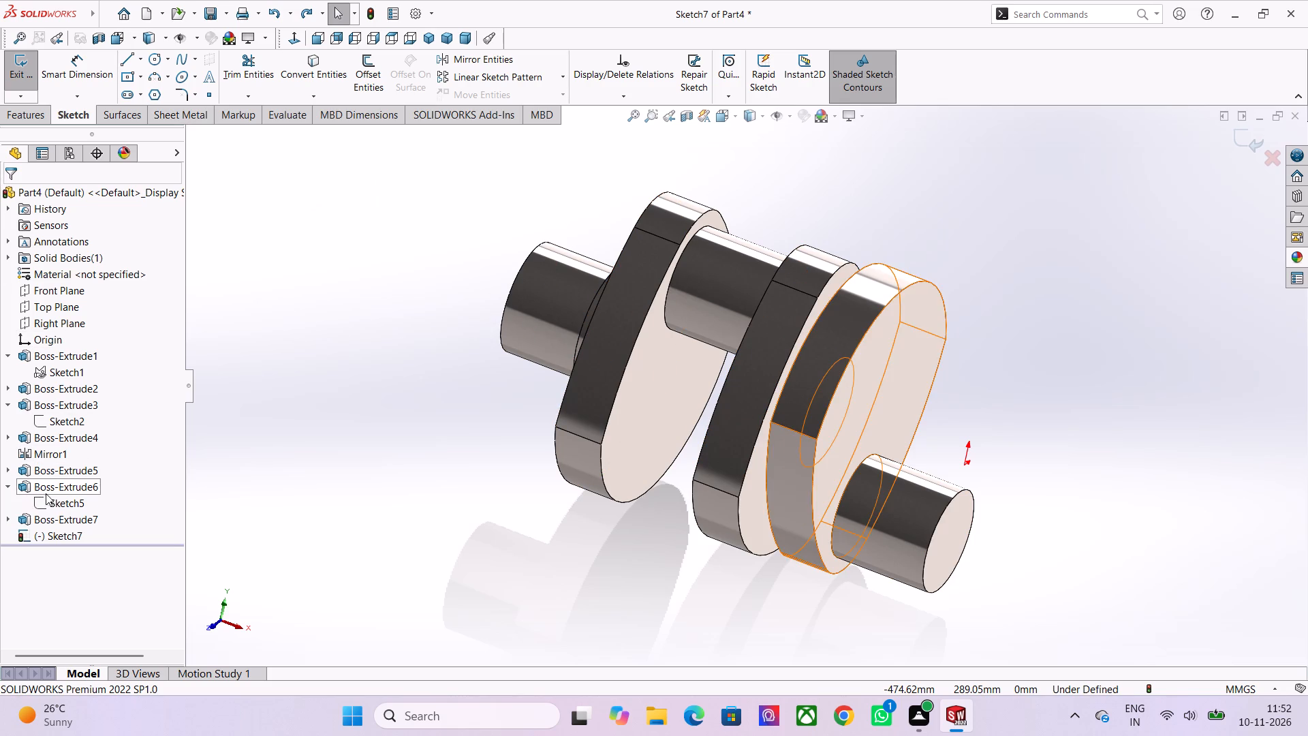
{"action": "left_click", "coordinate": [53, 501]}
{"action": "left_click", "coordinate": [314, 70]}
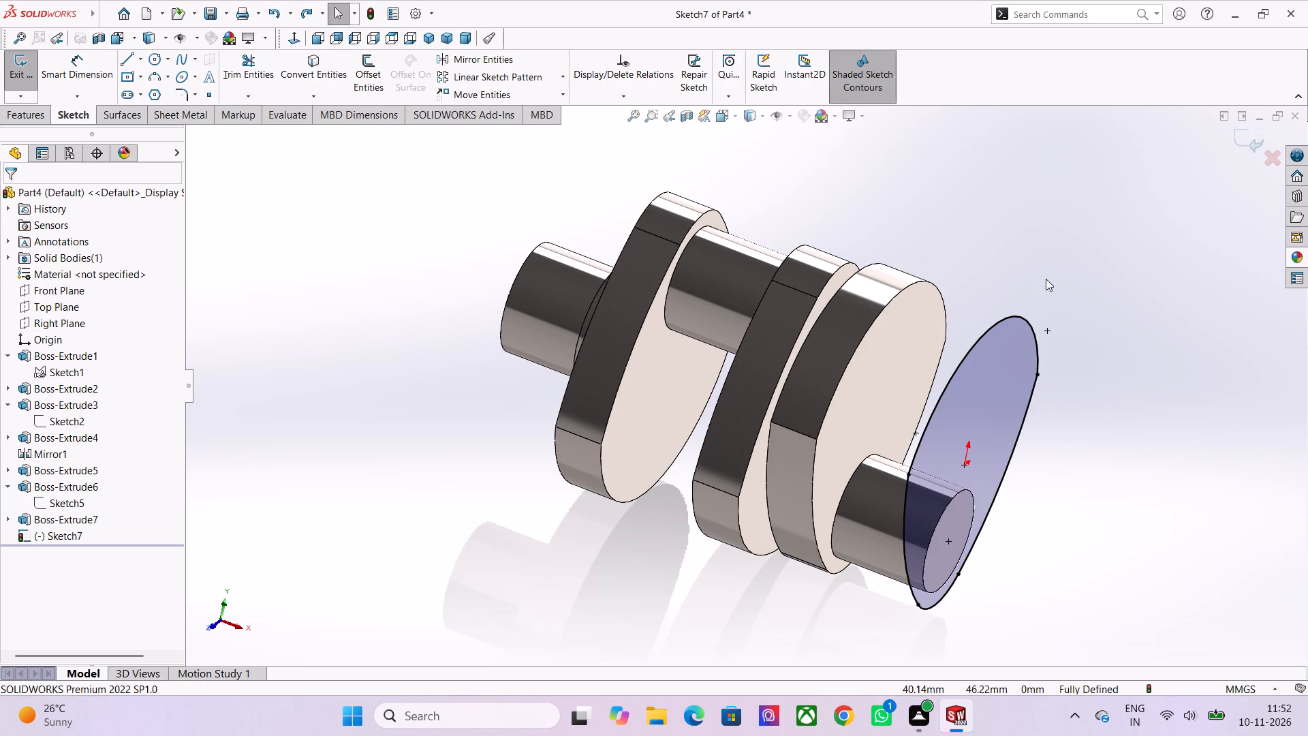
Close the sketch and extrude the rotated egg-shaped profile 15 mm outward from the pin as a merged blind web.
{"action": "middle_click", "coordinate": [1106, 438]}
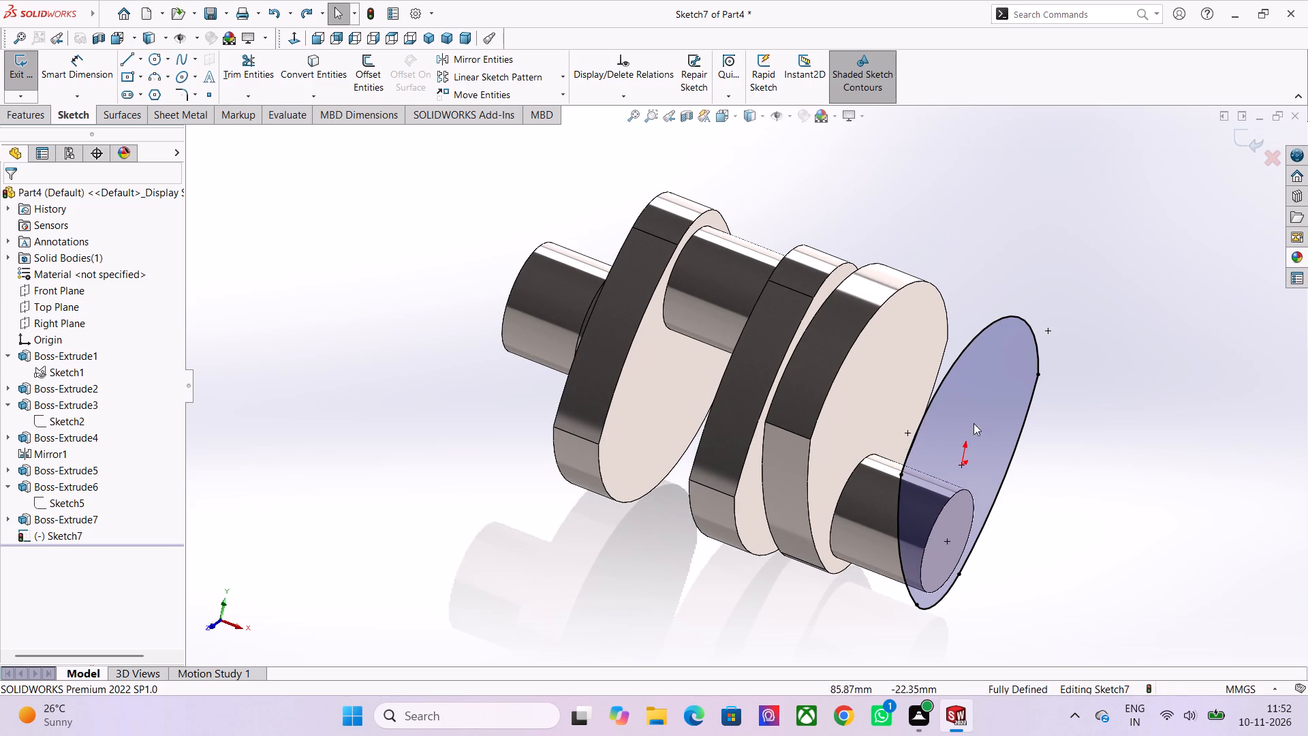
{"action": "left_click", "coordinate": [17, 79]}
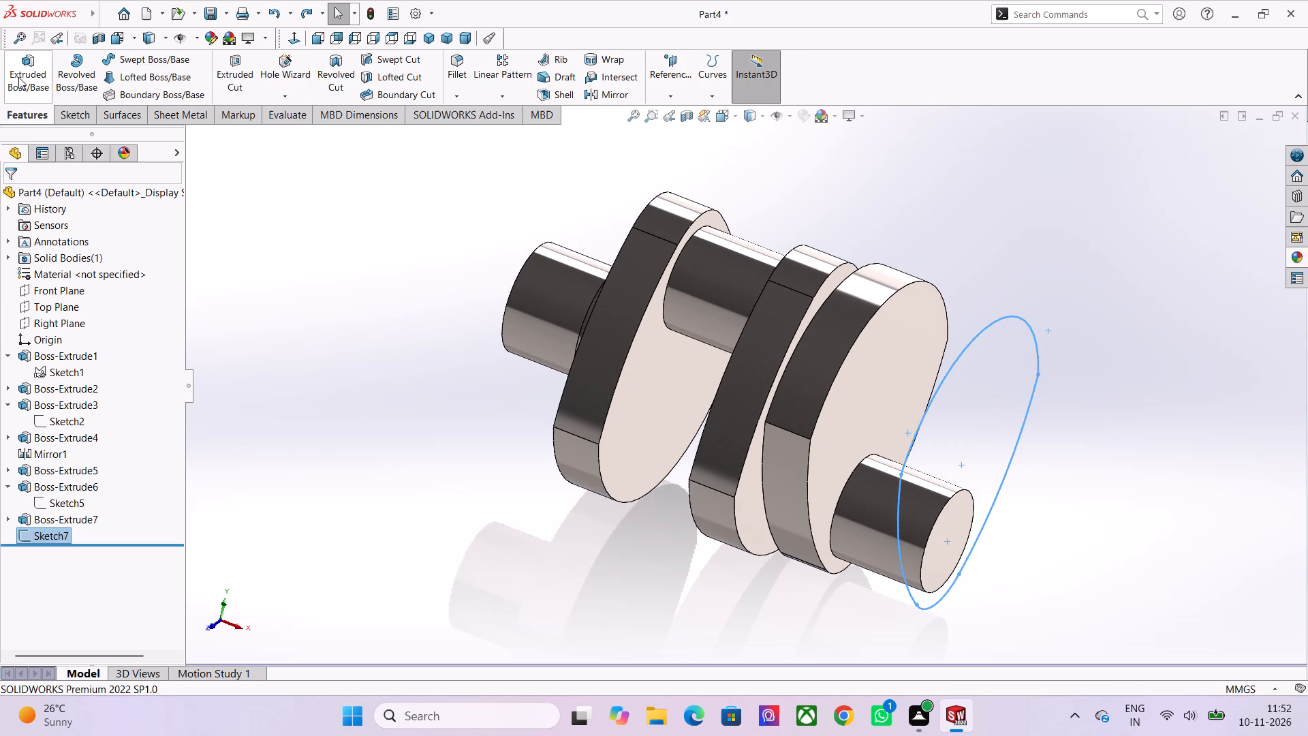
{"action": "left_click", "coordinate": [18, 77]}
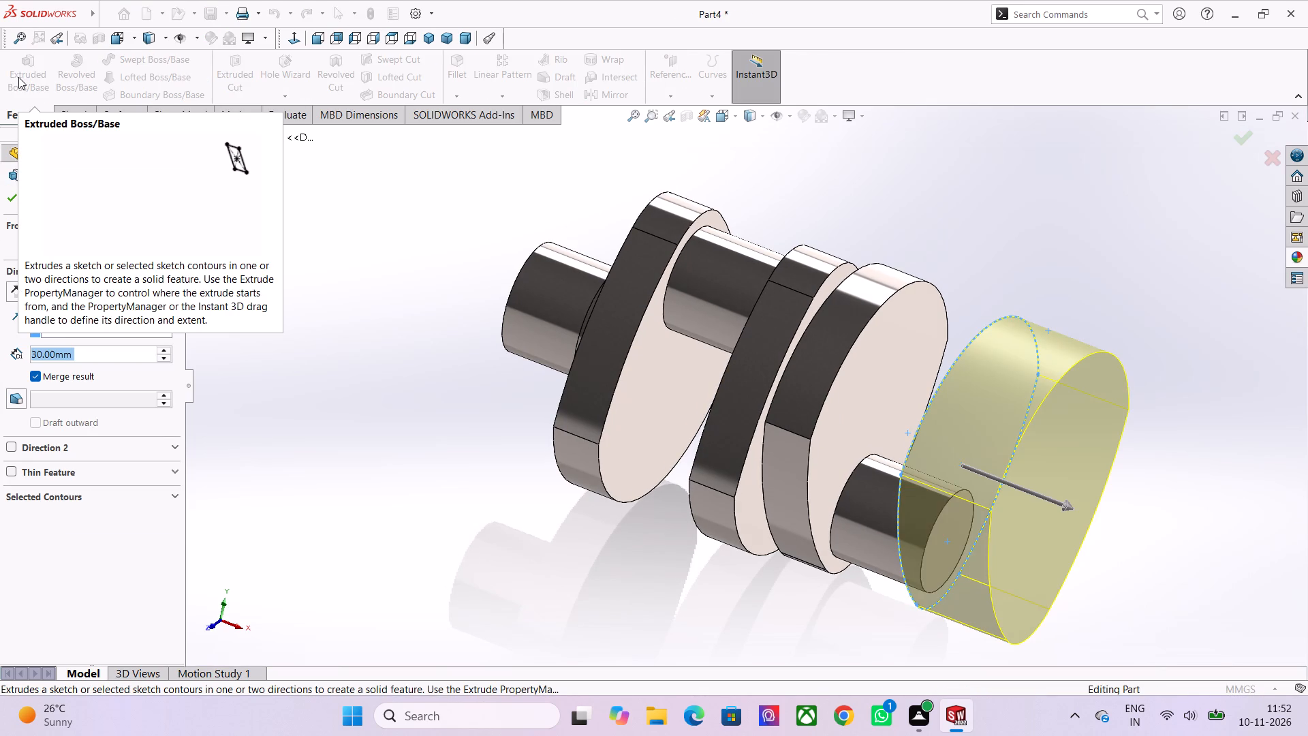
{"action": "type", "text": "15"}
{"action": "key", "text": "Return"}
{"action": "key", "text": "Return"}
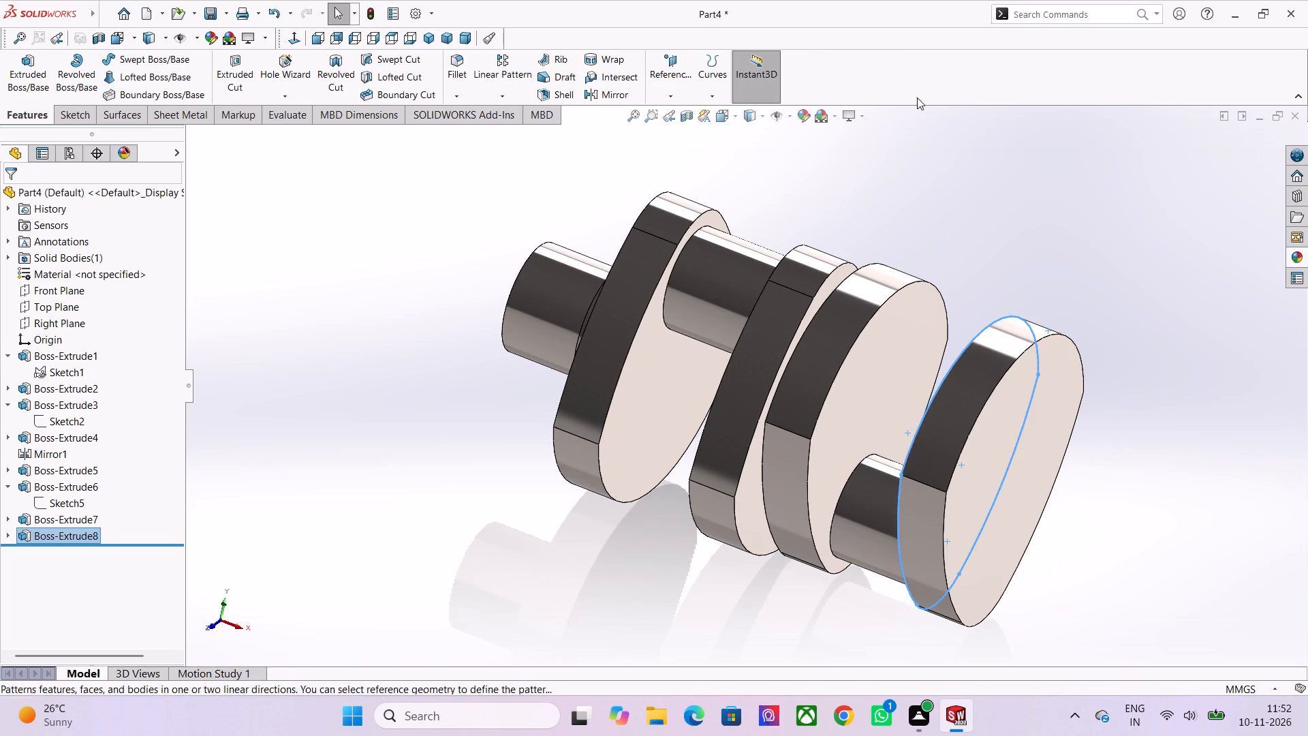
{"action": "left_click", "coordinate": [893, 264]}
{"action": "scroll", "coordinate": [905, 262], "scroll_direction": "down", "scroll_amount": 2}
{"action": "middle_click_drag", "start_coordinate": [926, 275], "coordinate": [949, 281]}
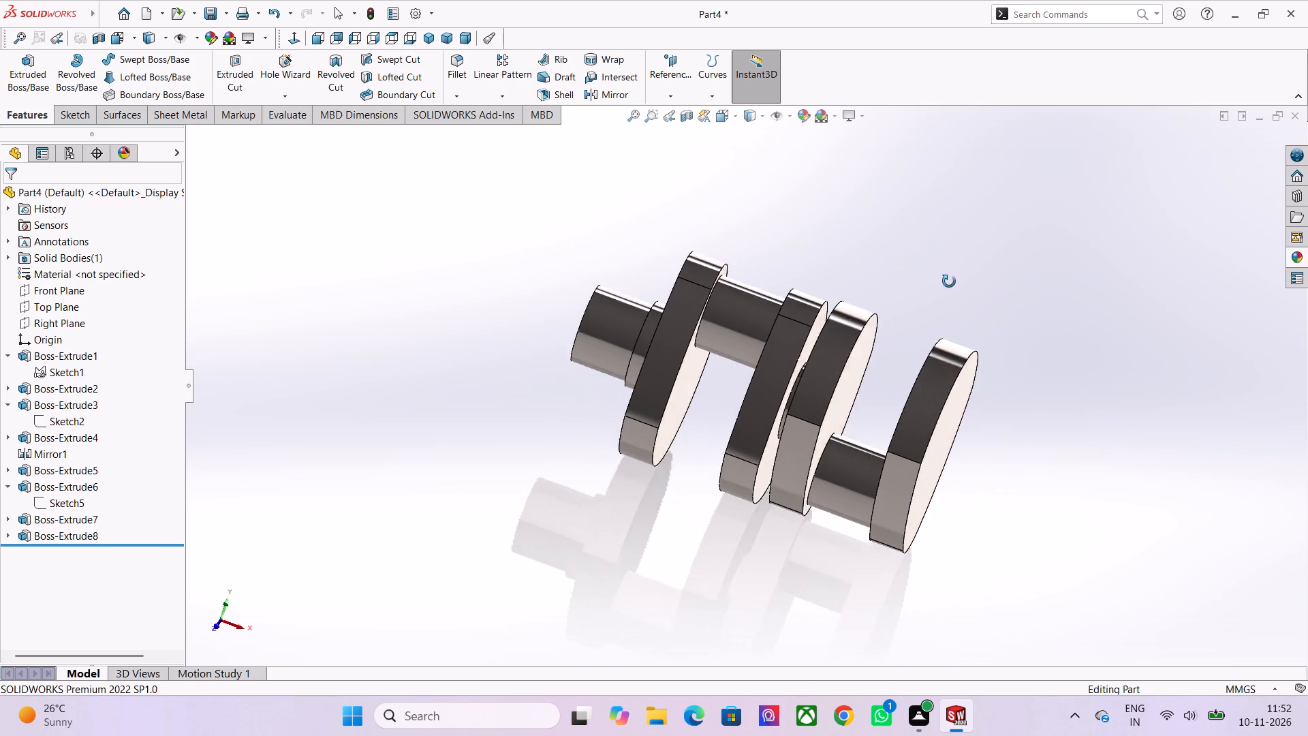
Sketch a 34 mm diameter circle centred on the origin on the outer face of the last egg-shaped web.
{"action": "middle_click_drag", "start_coordinate": [949, 281], "coordinate": [966, 282]}
{"action": "middle_click_drag", "start_coordinate": [966, 282], "coordinate": [924, 273]}
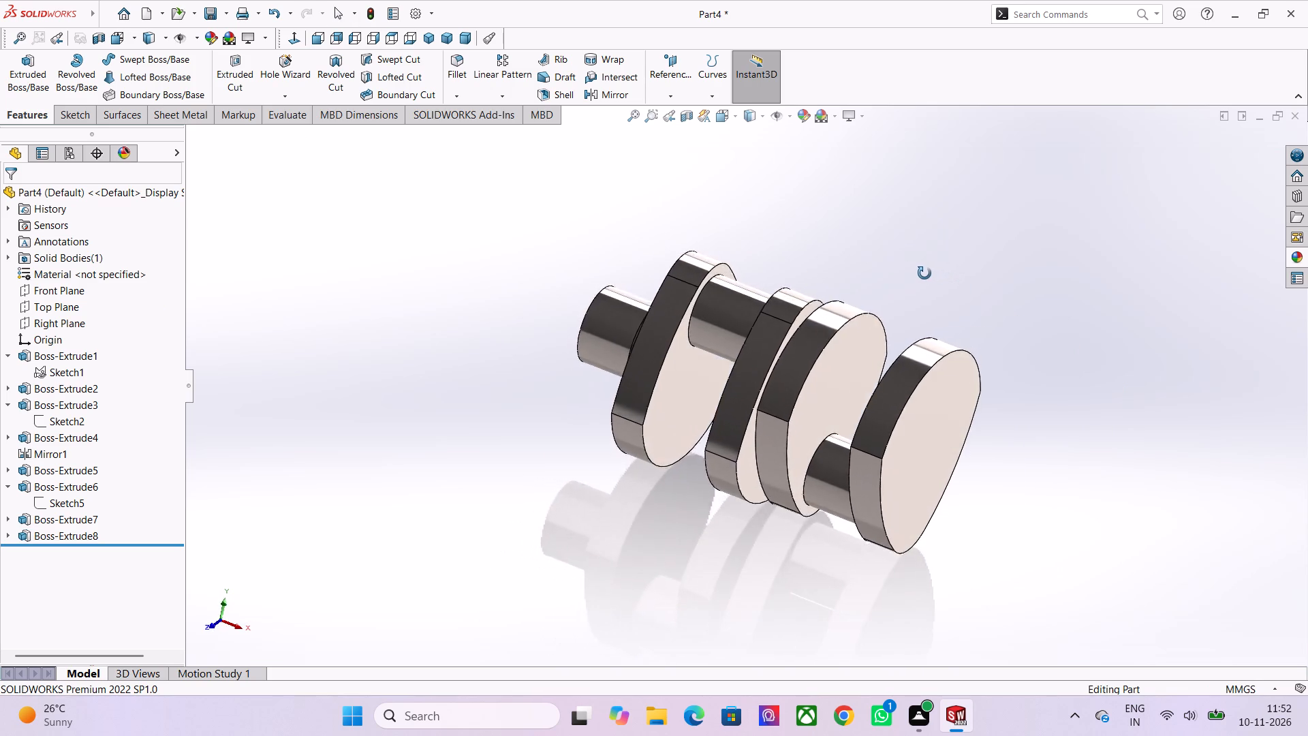
{"action": "middle_click_drag", "start_coordinate": [924, 273], "coordinate": [883, 275]}
{"action": "left_click", "coordinate": [873, 455]}
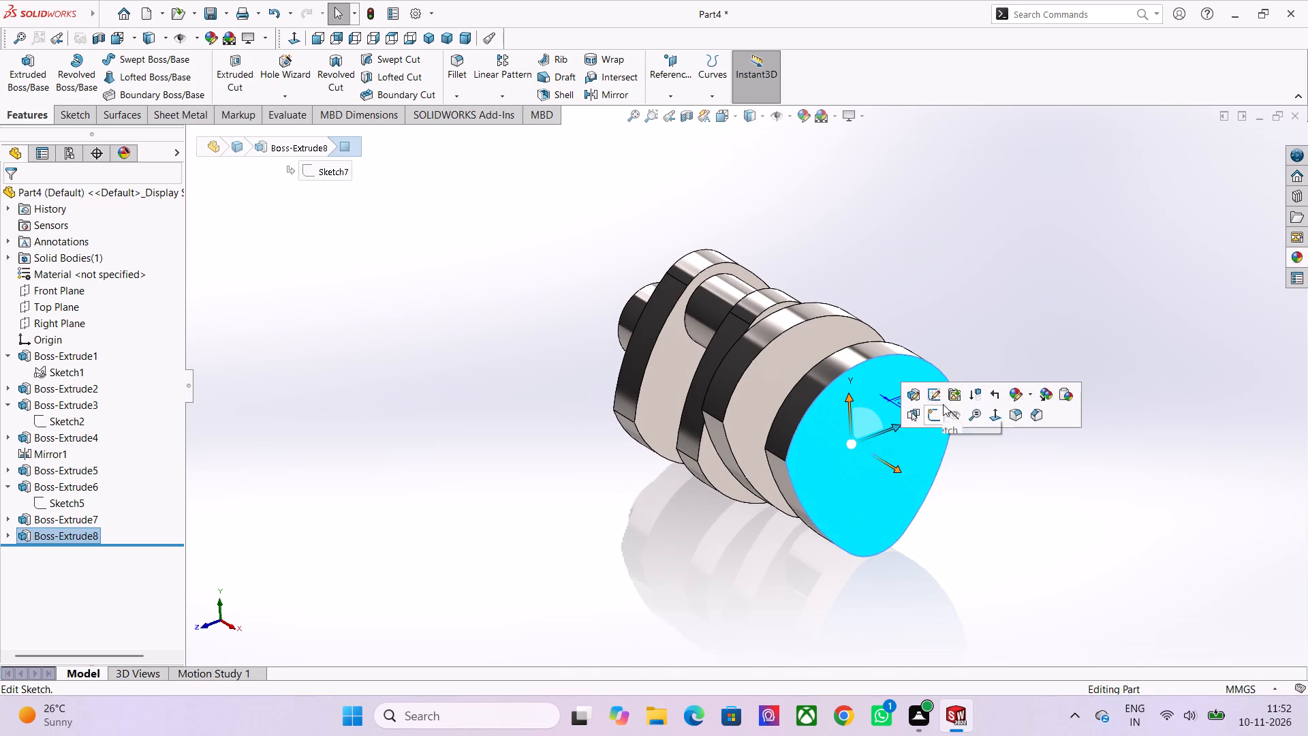
{"action": "left_click", "coordinate": [934, 410]}
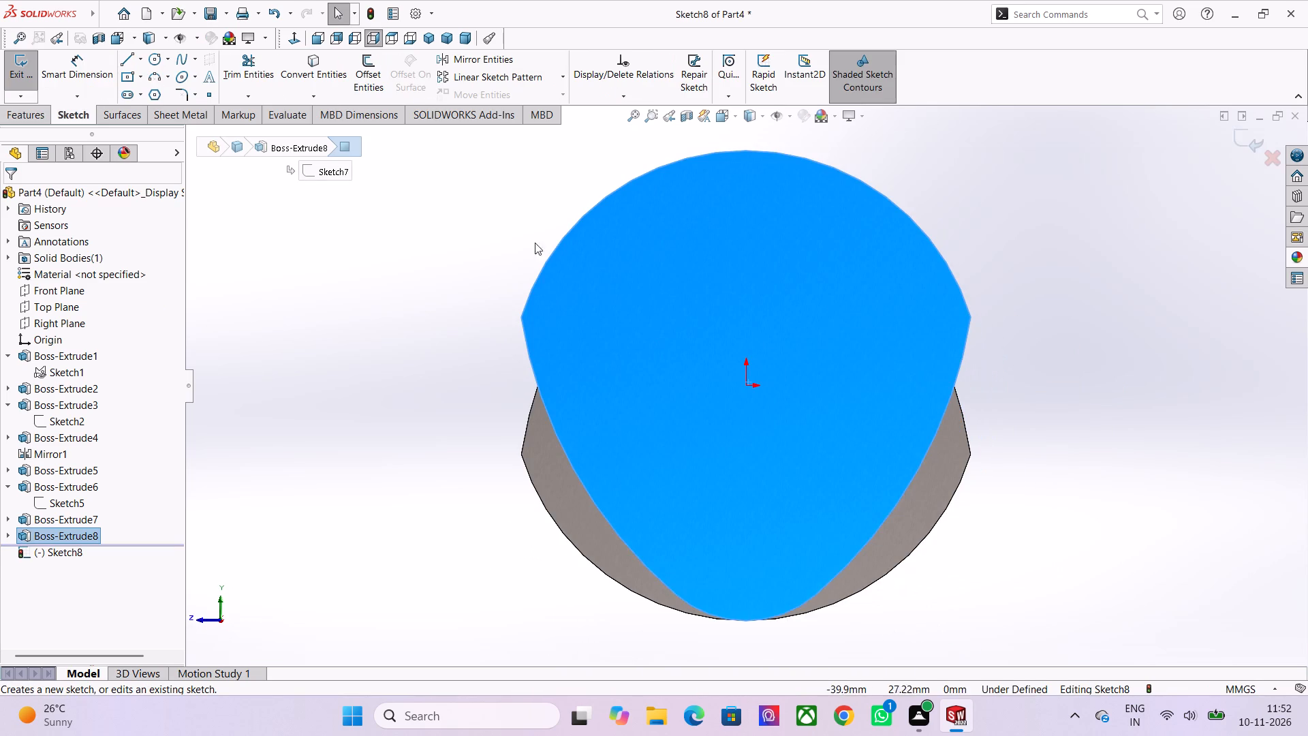
{"action": "left_click", "coordinate": [155, 57]}
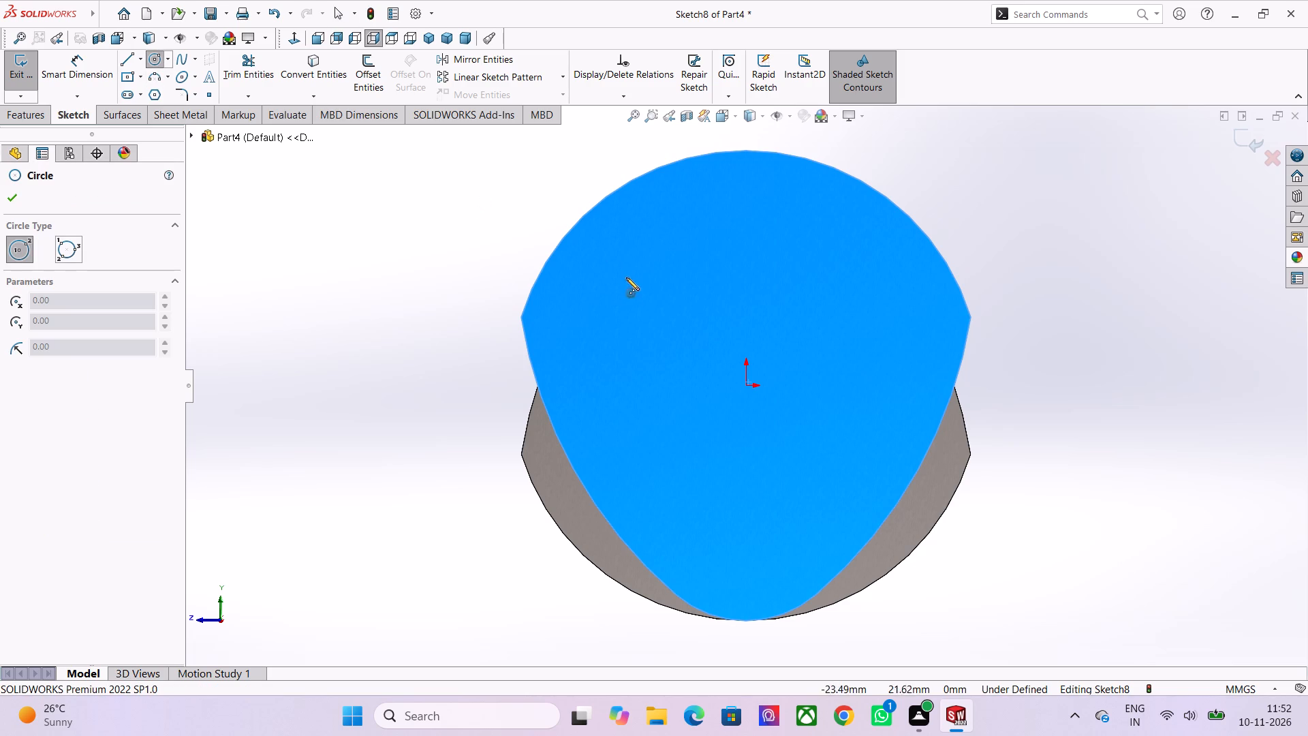
{"action": "left_click", "coordinate": [746, 385]}
{"action": "left_click", "coordinate": [740, 269]}
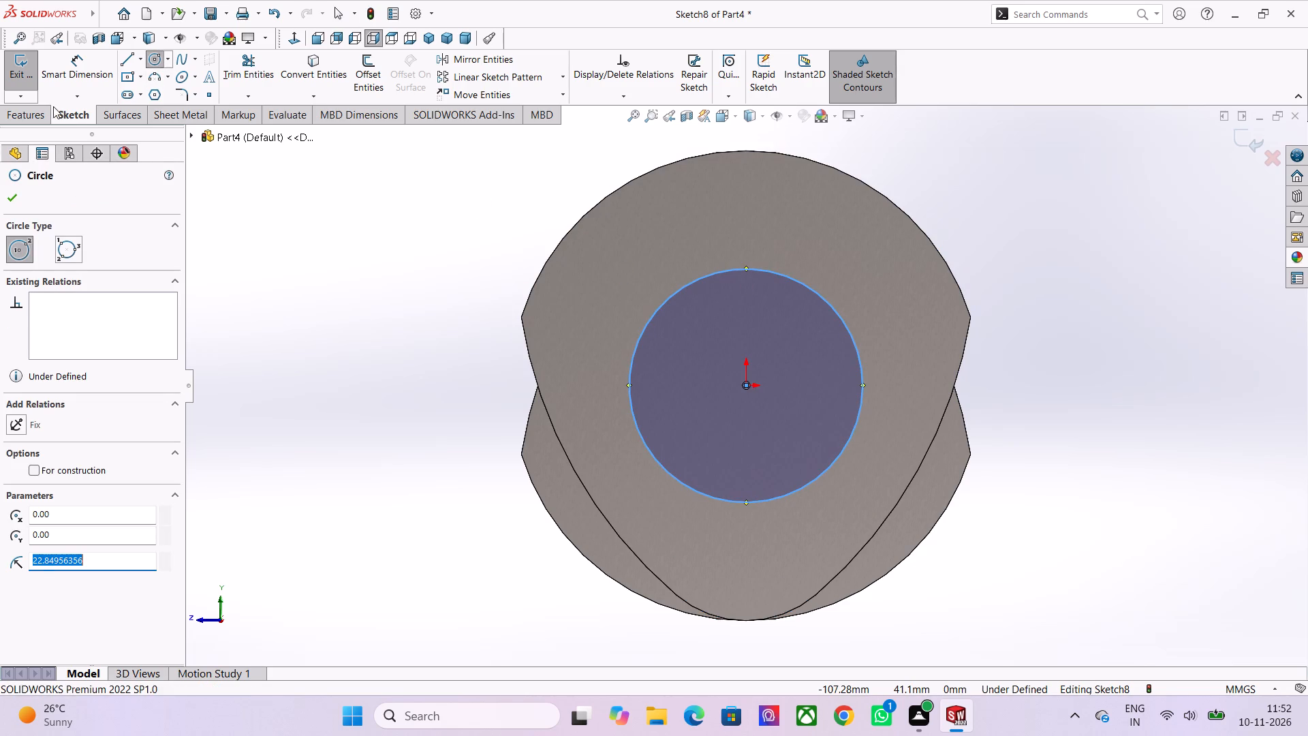
{"action": "left_click", "coordinate": [65, 67]}
{"action": "left_click", "coordinate": [817, 296]}
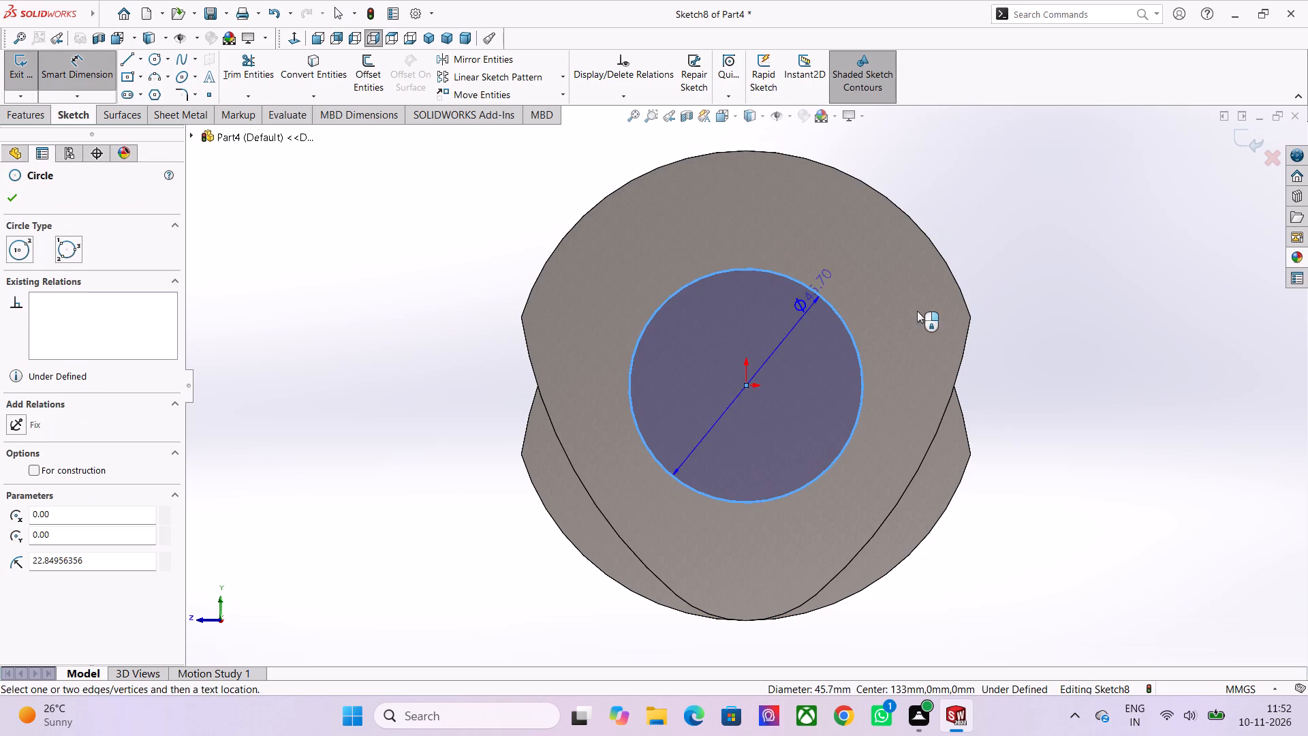
{"action": "left_click", "coordinate": [1062, 309]}
{"action": "type", "text": "34"}
{"action": "key", "text": "Return"}
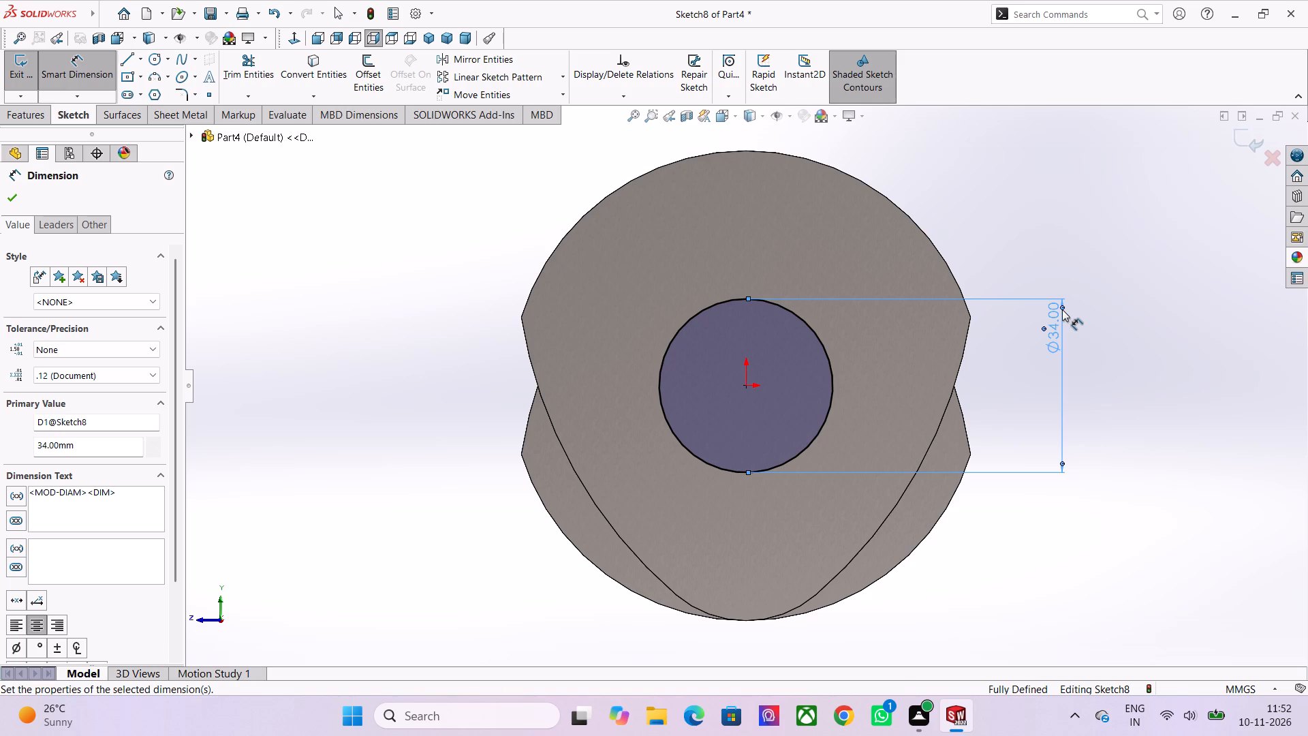
{"action": "left_click", "coordinate": [28, 77]}
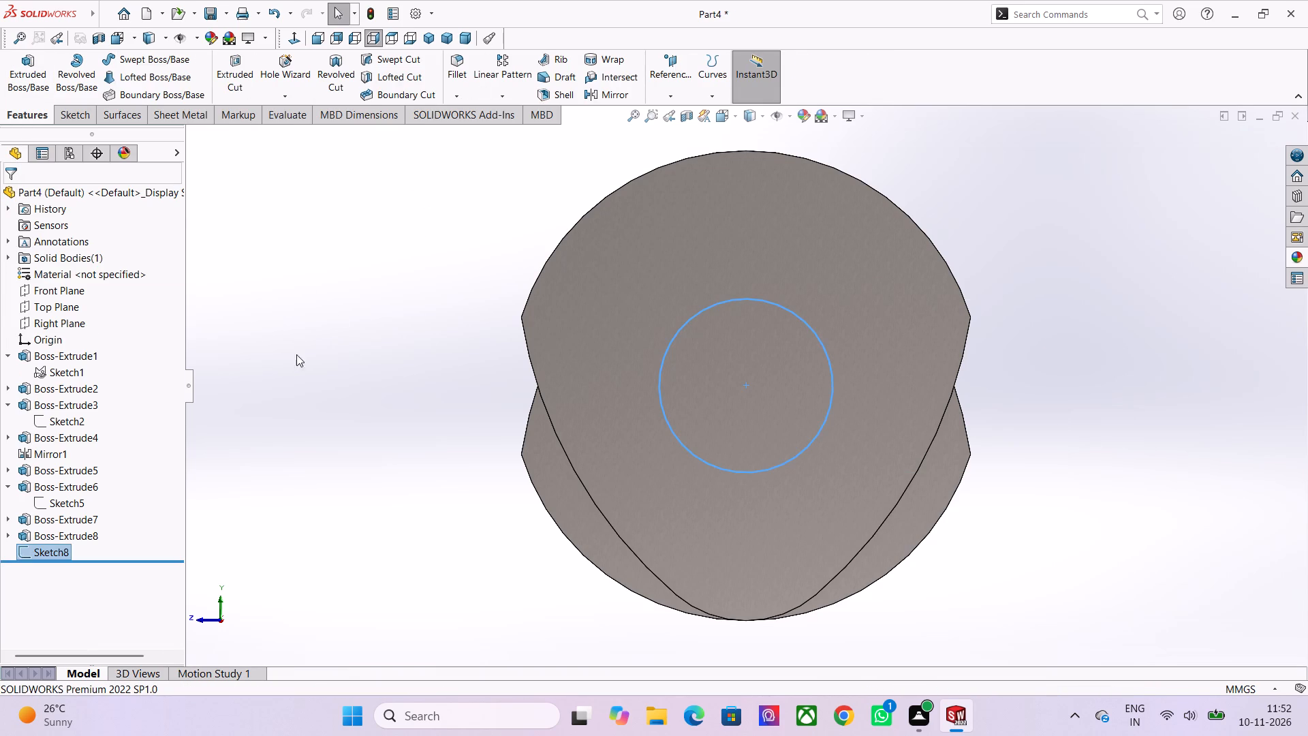
Extrude the 34 mm circle 2.5 mm outward from the web as a merged blind boss.
{"action": "left_click", "coordinate": [38, 76]}
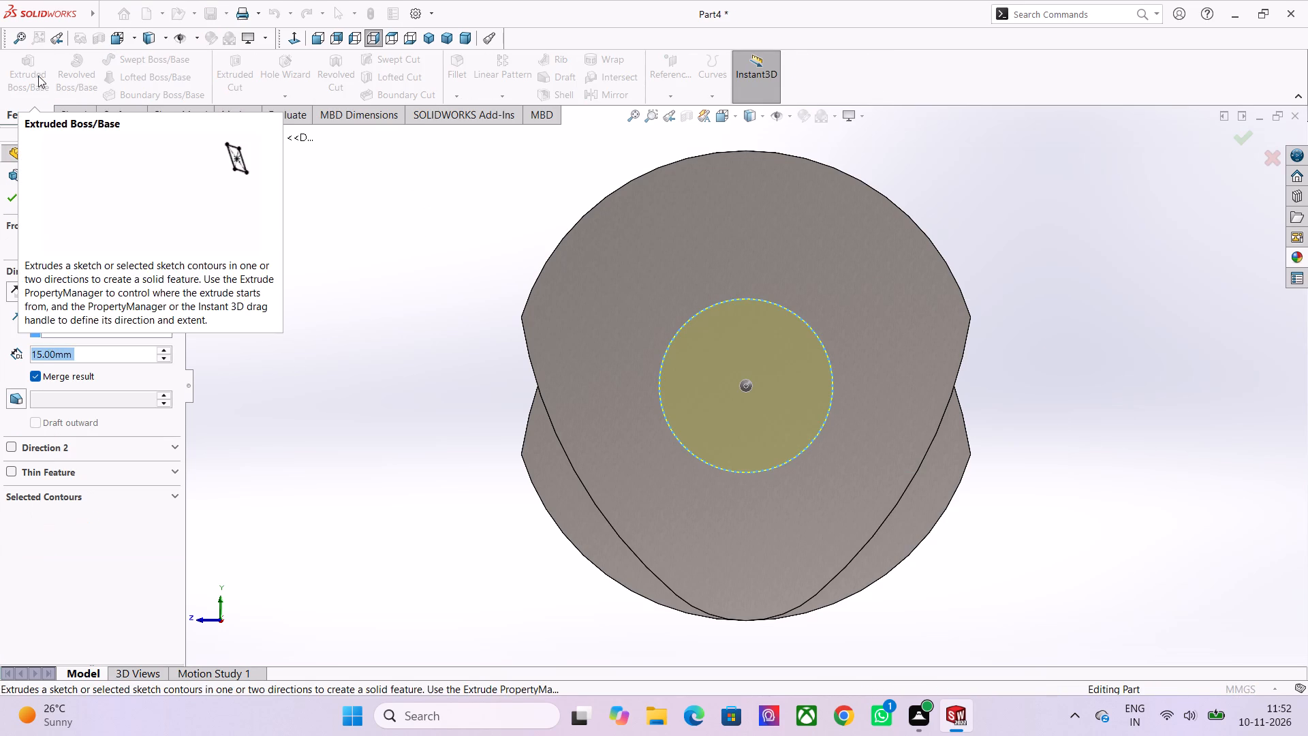
{"action": "type", "text": "2.5"}
{"action": "key", "text": "Return"}
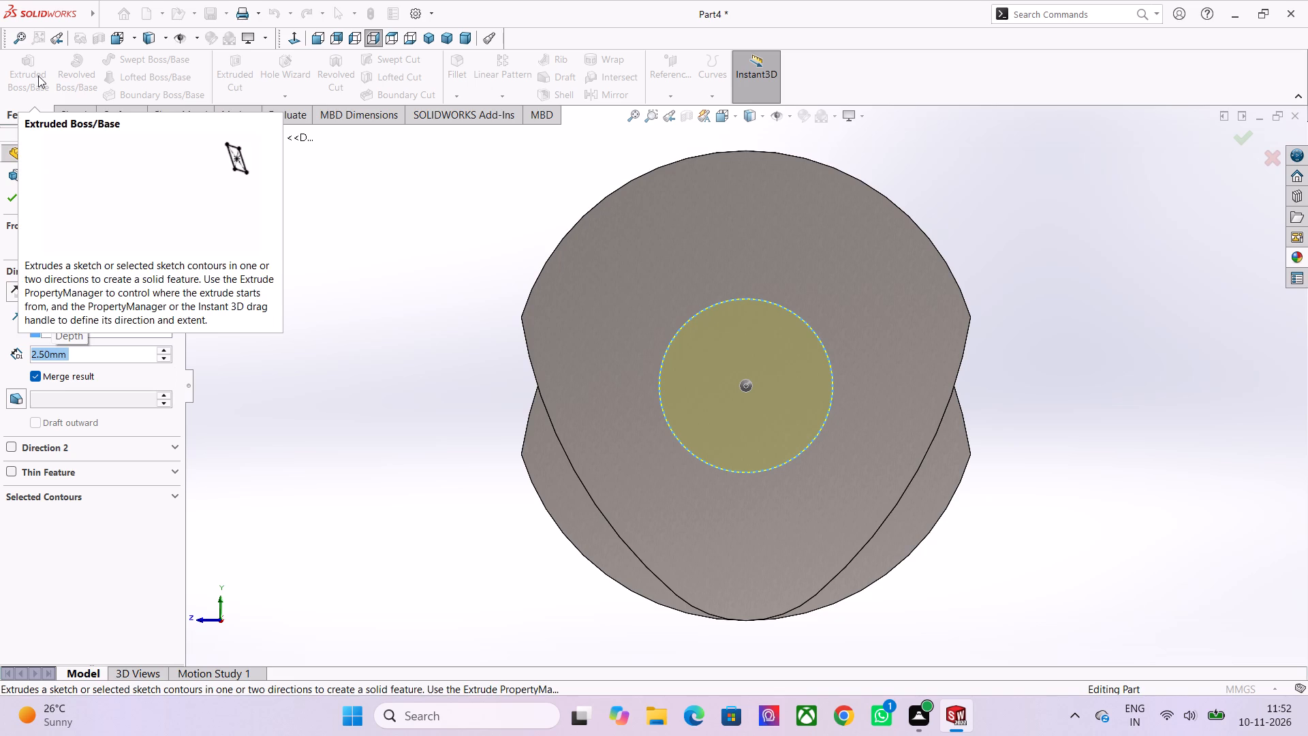
{"action": "key", "text": "Return"}
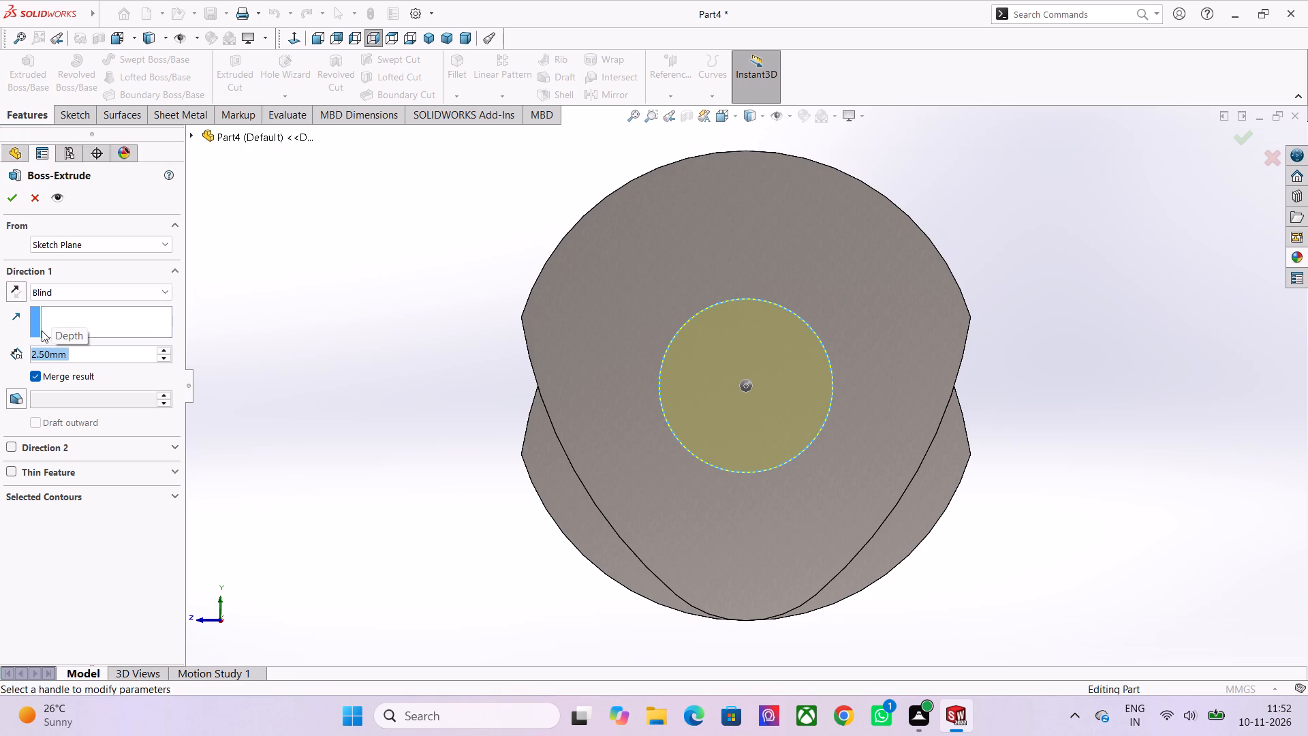
{"action": "key", "text": "Return"}
Start a mirror feature using the end face of the 2.5 mm journal boss as the mirror plane.
{"action": "scroll", "coordinate": [36, 354], "scroll_direction": "down", "scroll_amount": 2}
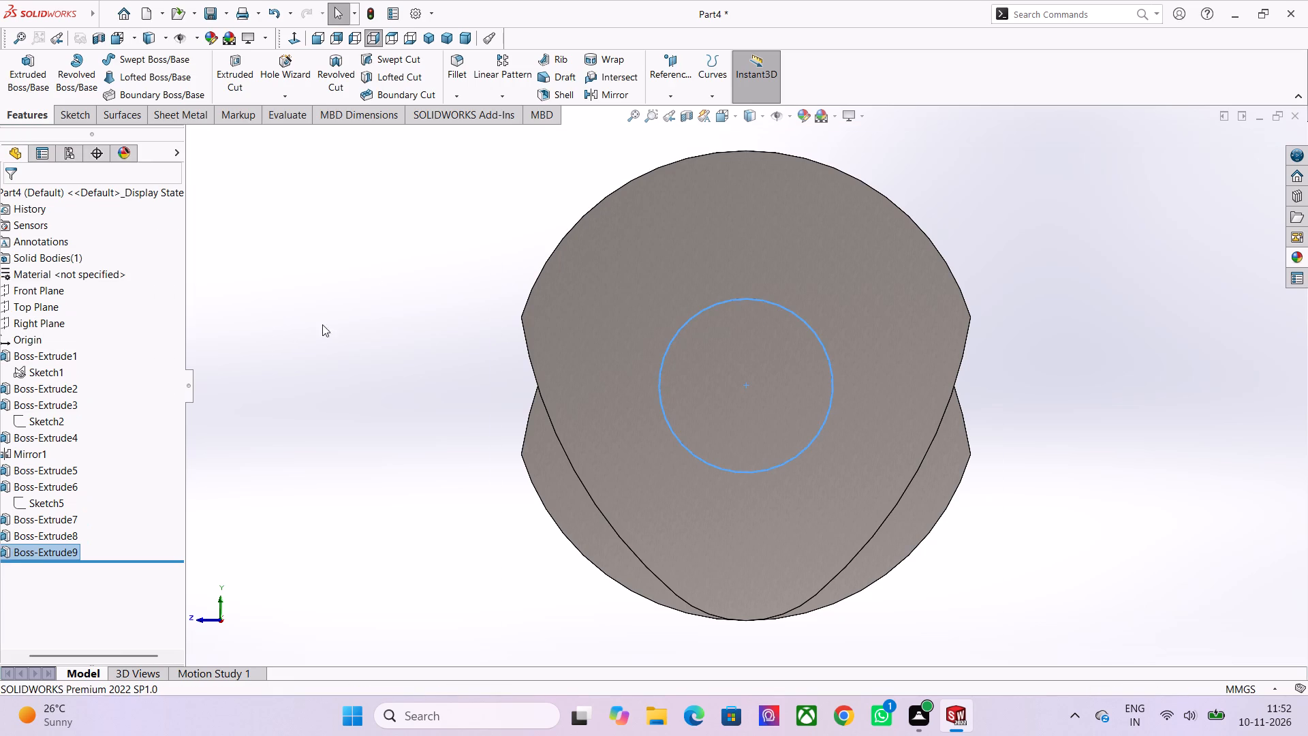
{"action": "scroll", "coordinate": [104, 349], "scroll_direction": "up", "scroll_amount": 2}
{"action": "middle_click_drag", "start_coordinate": [370, 300], "coordinate": [394, 309]}
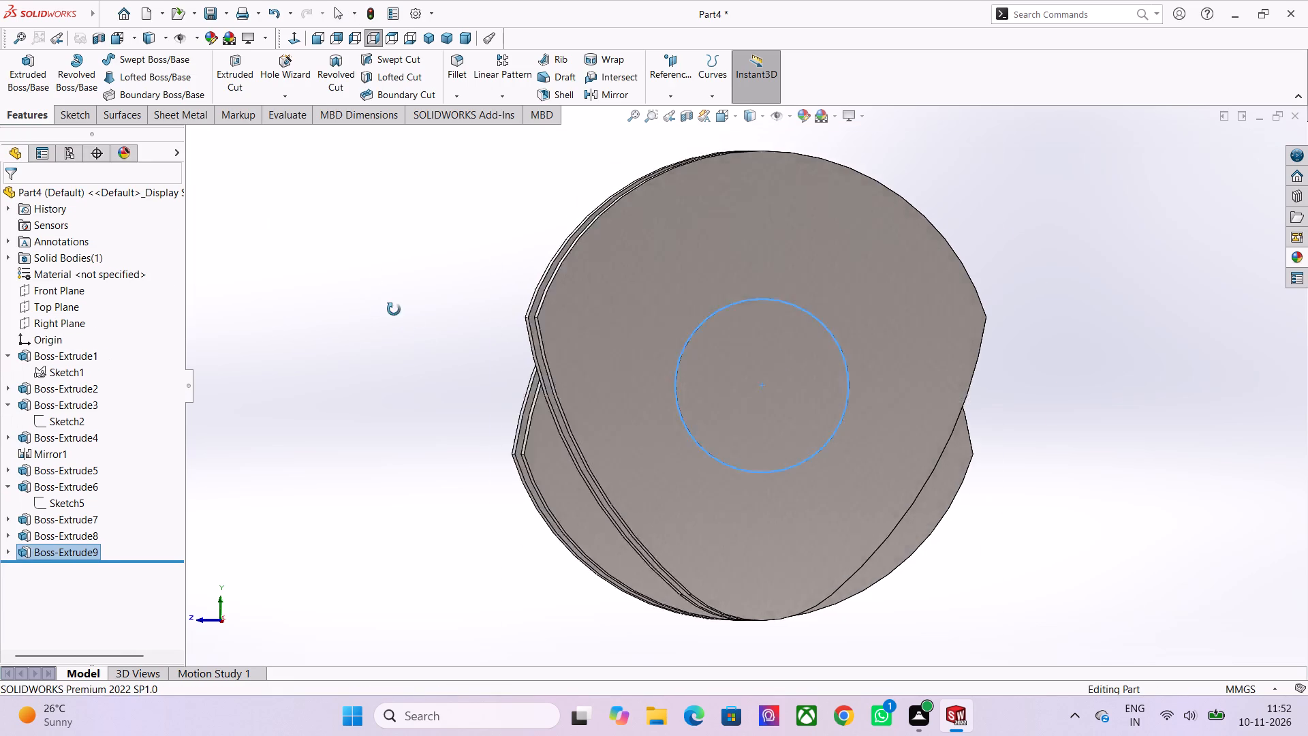
{"action": "middle_click_drag", "start_coordinate": [394, 309], "coordinate": [424, 368]}
{"action": "left_click", "coordinate": [435, 376]}
{"action": "scroll", "coordinate": [710, 419], "scroll_direction": "down", "scroll_amount": 4}
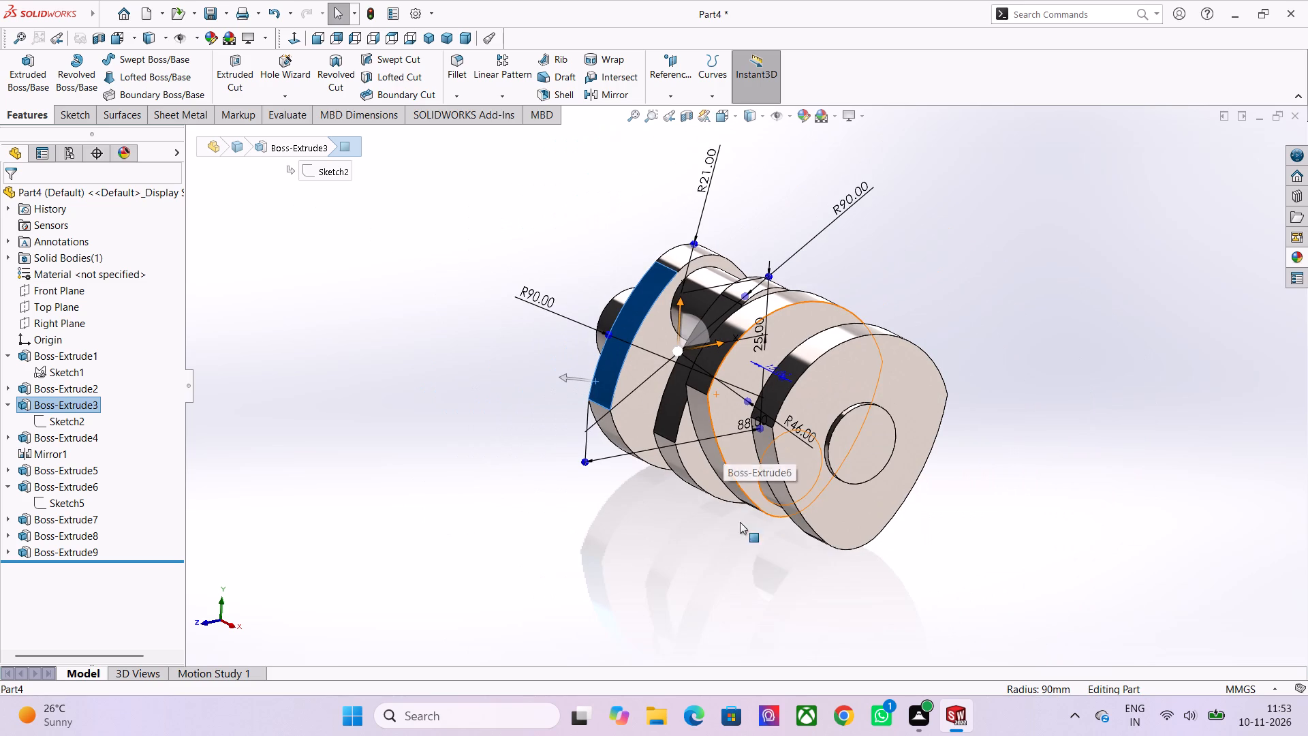
{"action": "left_click", "coordinate": [742, 540]}
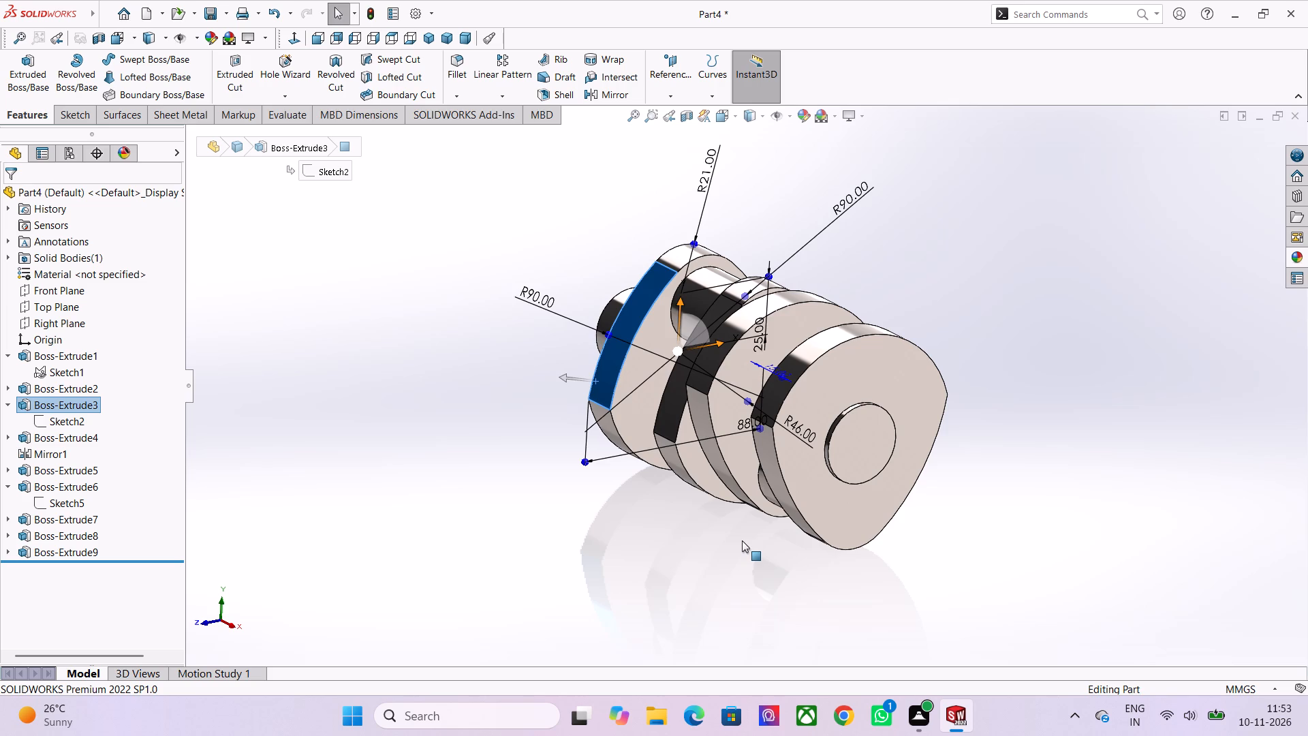
{"action": "left_click", "coordinate": [623, 101]}
{"action": "left_click", "coordinate": [860, 449]}
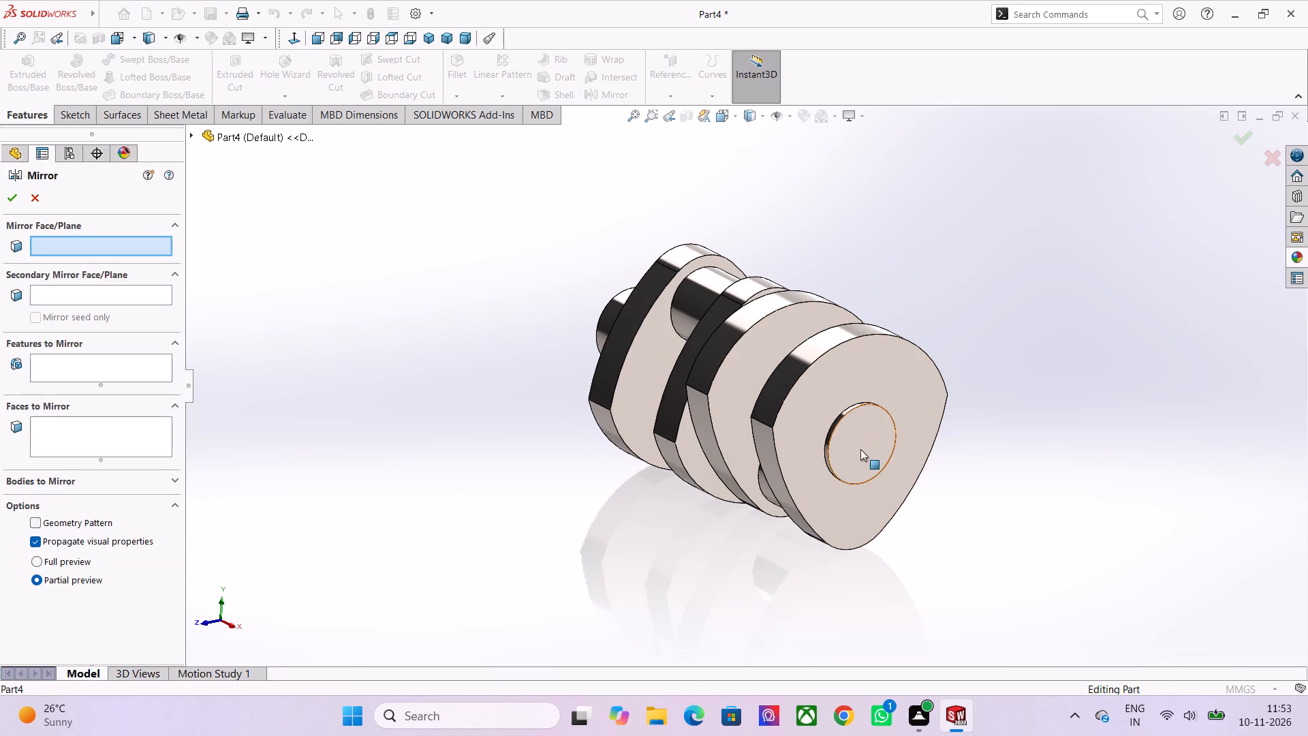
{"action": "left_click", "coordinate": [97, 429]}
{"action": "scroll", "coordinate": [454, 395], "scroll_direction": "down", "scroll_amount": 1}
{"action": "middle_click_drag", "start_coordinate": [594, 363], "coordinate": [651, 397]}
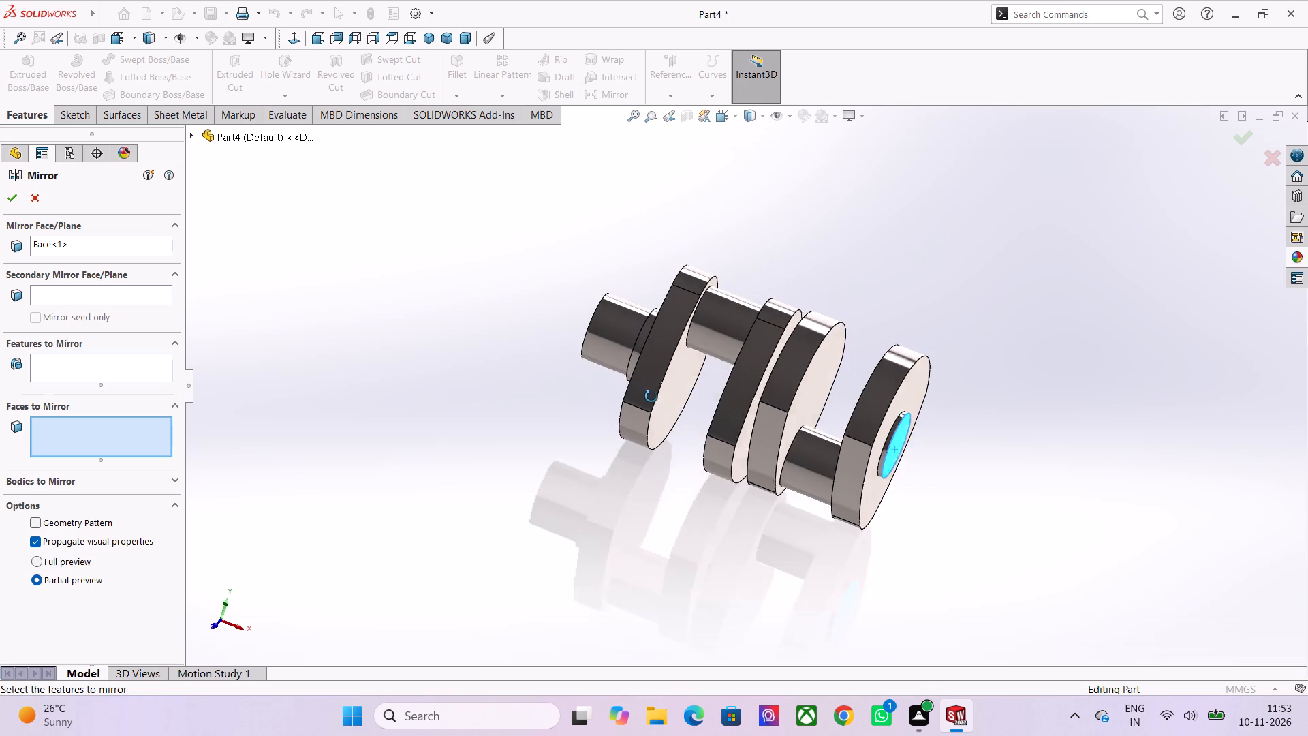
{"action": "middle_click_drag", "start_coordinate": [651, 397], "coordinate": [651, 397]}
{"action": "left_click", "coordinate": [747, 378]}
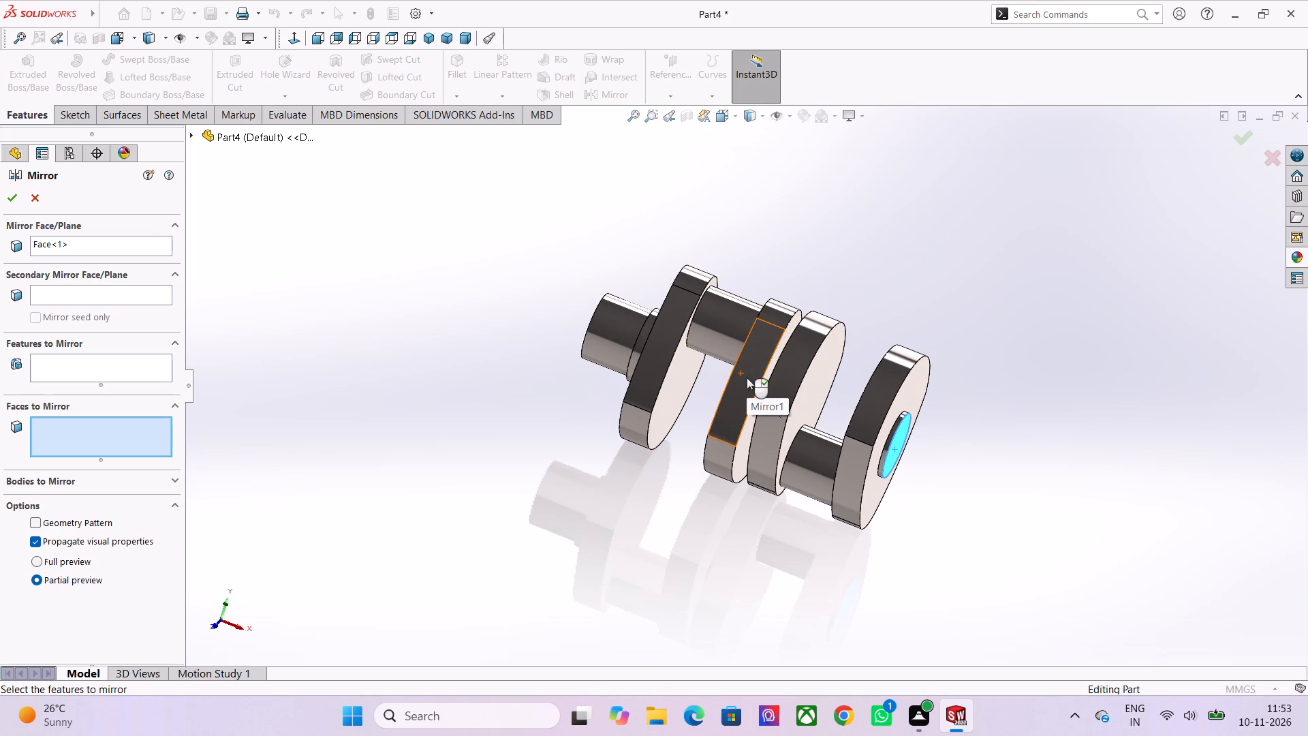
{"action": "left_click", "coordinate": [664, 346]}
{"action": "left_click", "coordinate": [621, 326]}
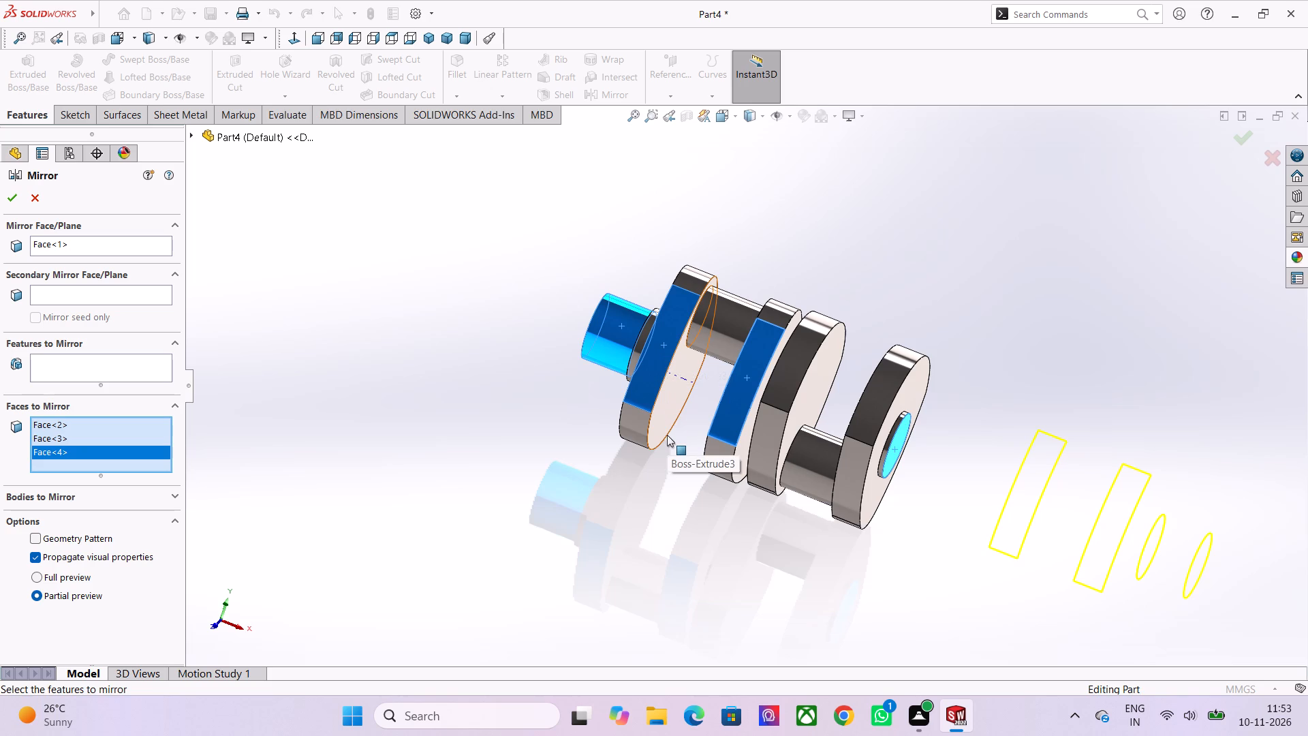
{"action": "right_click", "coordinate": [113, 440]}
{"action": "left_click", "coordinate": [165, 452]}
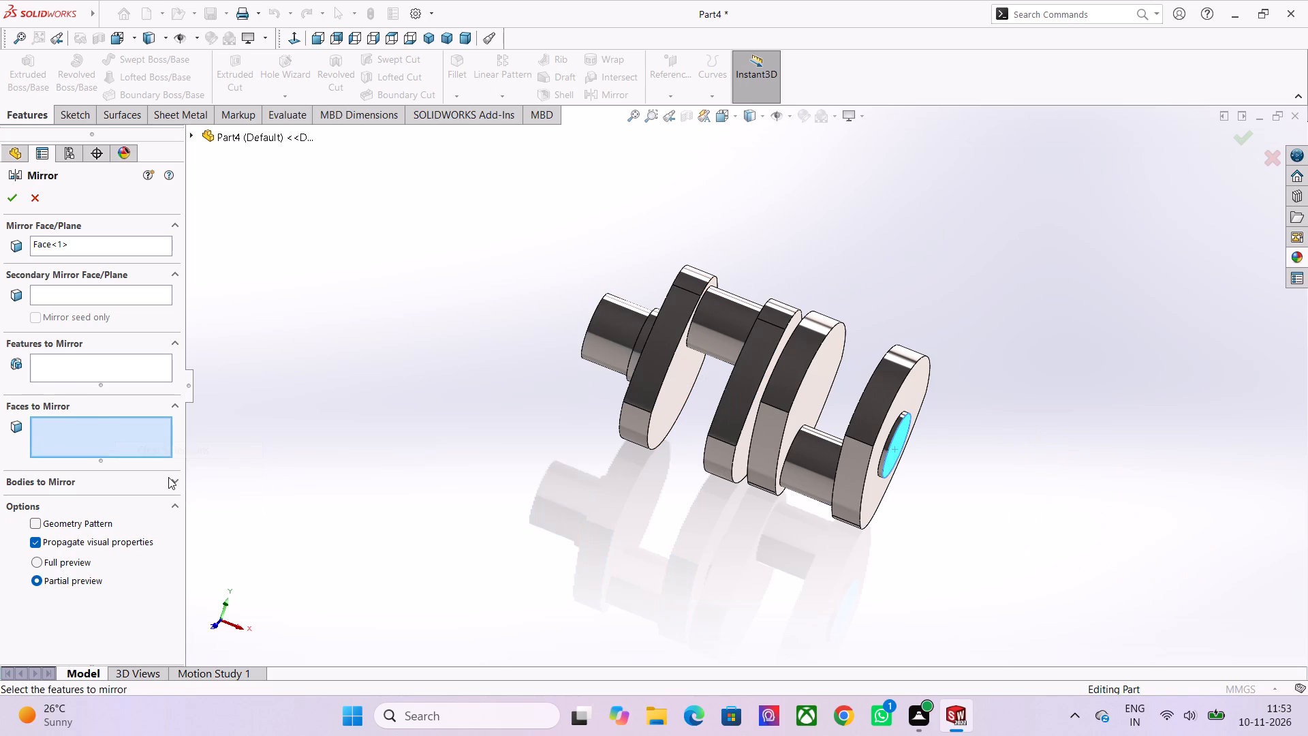
Mirror the entire crankshaft body about the journal's end face with solids merged.
{"action": "left_click", "coordinate": [168, 477]}
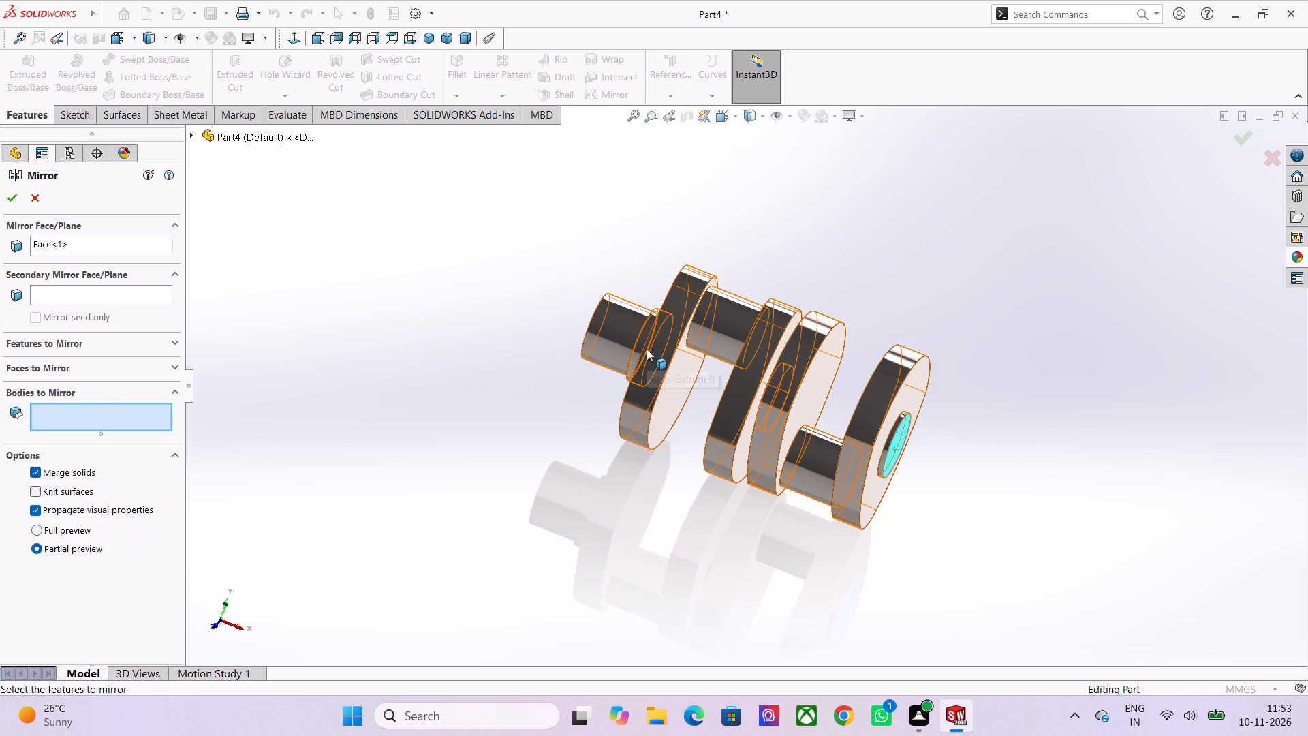
{"action": "left_click", "coordinate": [647, 349]}
{"action": "scroll", "coordinate": [647, 349], "scroll_direction": "down", "scroll_amount": 2}
{"action": "scroll", "coordinate": [1030, 573], "scroll_direction": "down", "scroll_amount": 1}
{"action": "scroll", "coordinate": [905, 410], "scroll_direction": "up", "scroll_amount": 2}
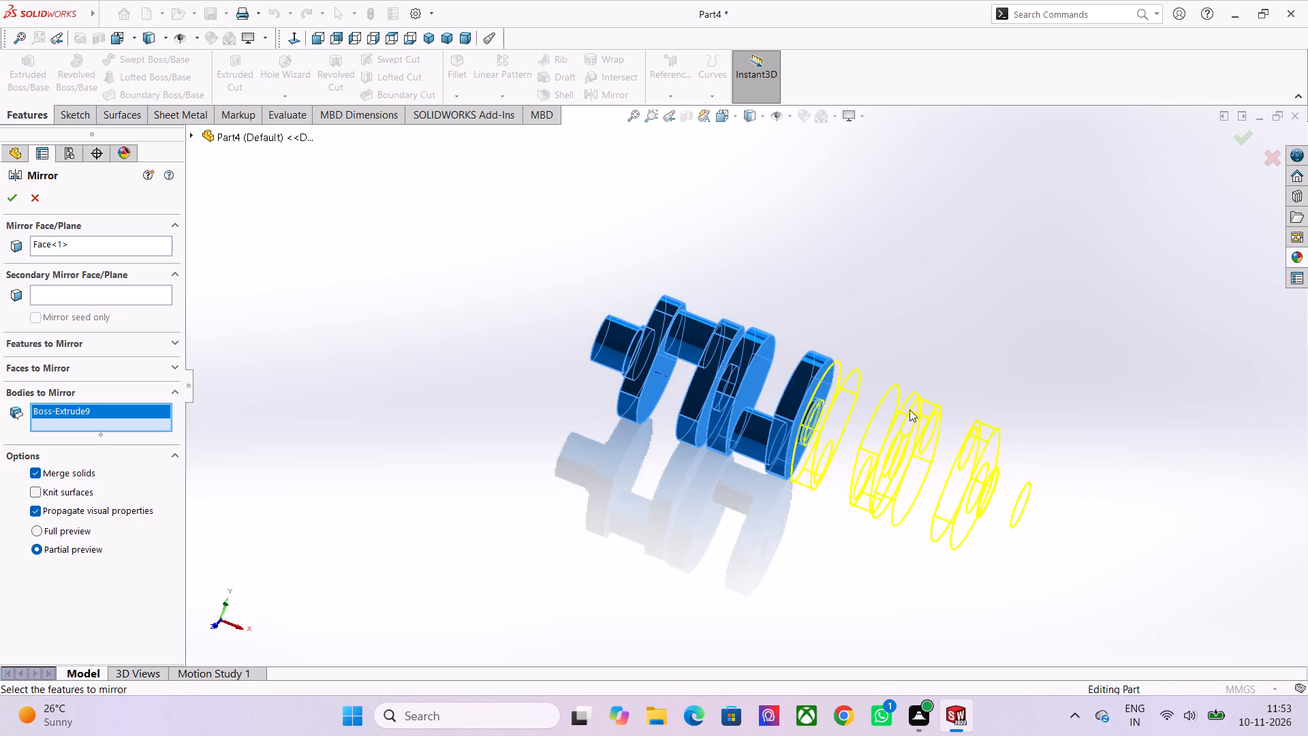
{"action": "scroll", "coordinate": [909, 410], "scroll_direction": "up", "scroll_amount": 2}
{"action": "scroll", "coordinate": [909, 408], "scroll_direction": "down", "scroll_amount": 1}
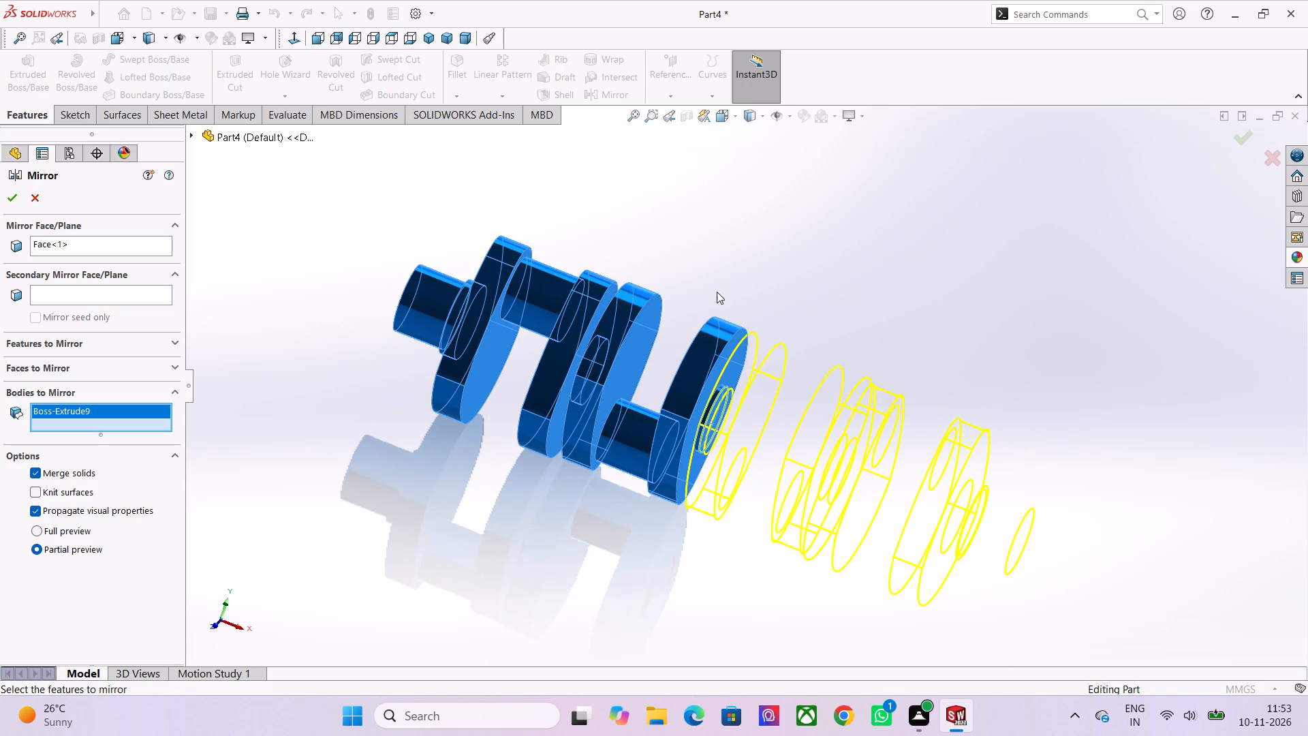
{"action": "scroll", "coordinate": [715, 290], "scroll_direction": "up", "scroll_amount": 2}
{"action": "scroll", "coordinate": [714, 323], "scroll_direction": "down", "scroll_amount": 2}
{"action": "scroll", "coordinate": [732, 425], "scroll_direction": "down", "scroll_amount": 3}
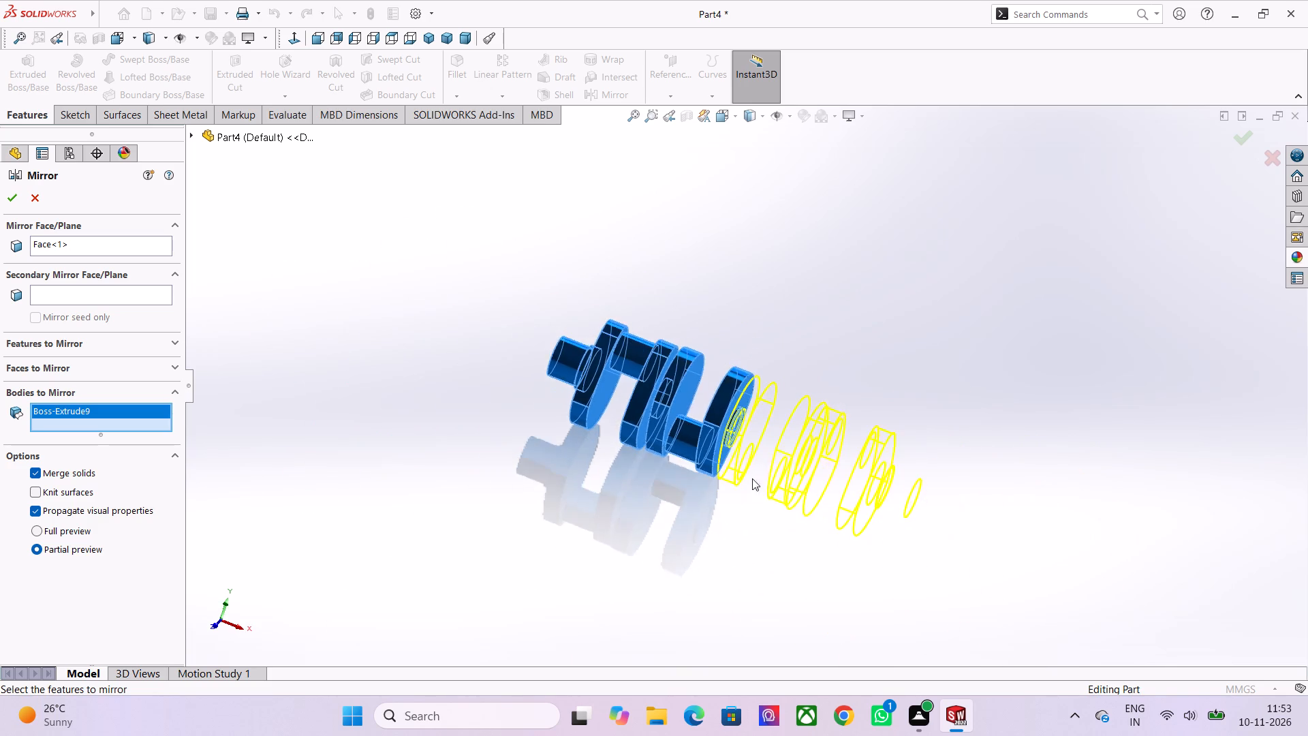
{"action": "scroll", "coordinate": [753, 420], "scroll_direction": "up", "scroll_amount": 3}
{"action": "scroll", "coordinate": [753, 420], "scroll_direction": "down", "scroll_amount": 1}
{"action": "scroll", "coordinate": [753, 420], "scroll_direction": "up", "scroll_amount": 3}
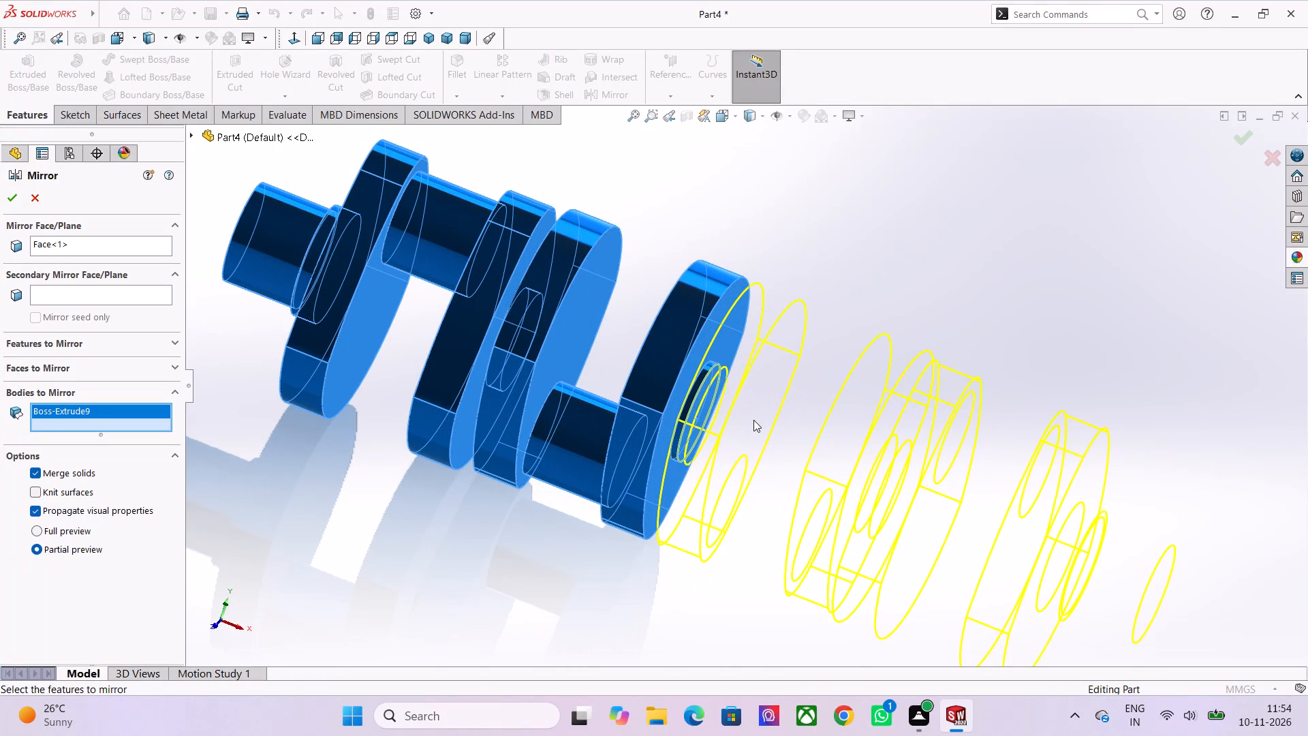
{"action": "scroll", "coordinate": [781, 478], "scroll_direction": "up", "scroll_amount": 4}
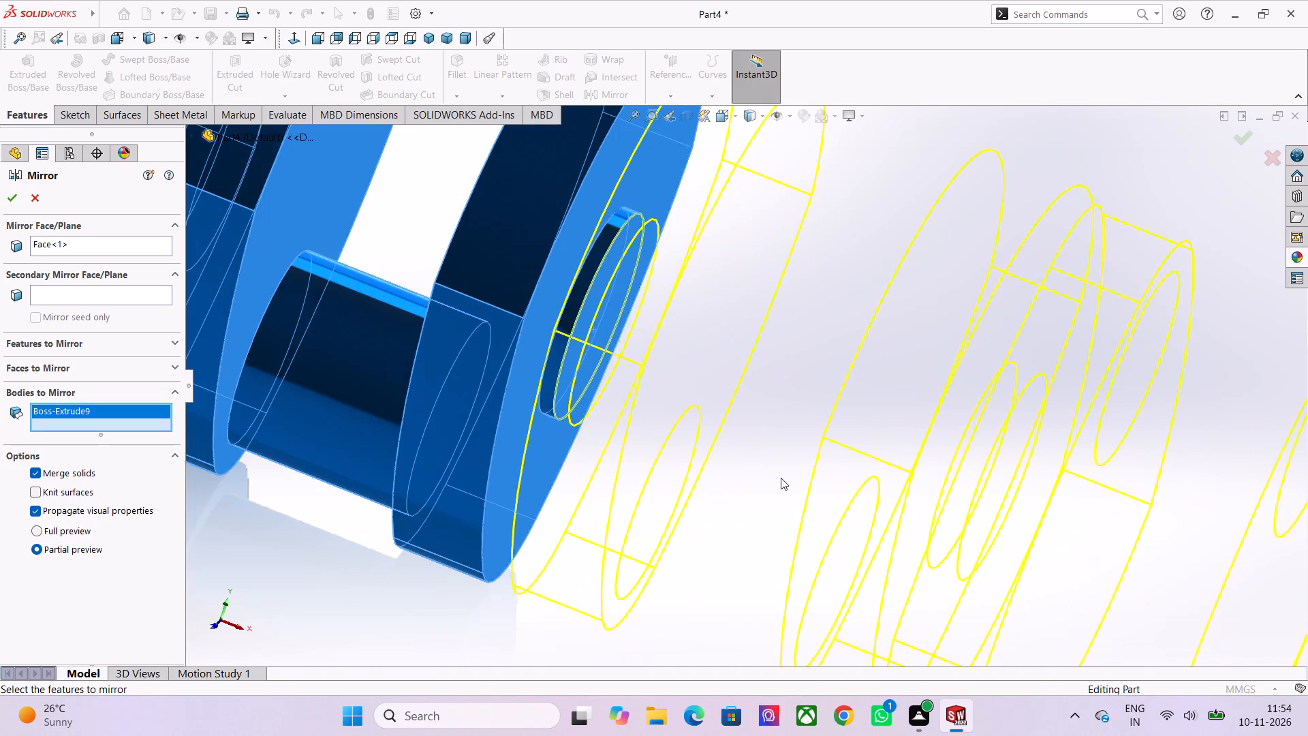
{"action": "scroll", "coordinate": [781, 478], "scroll_direction": "down", "scroll_amount": 7}
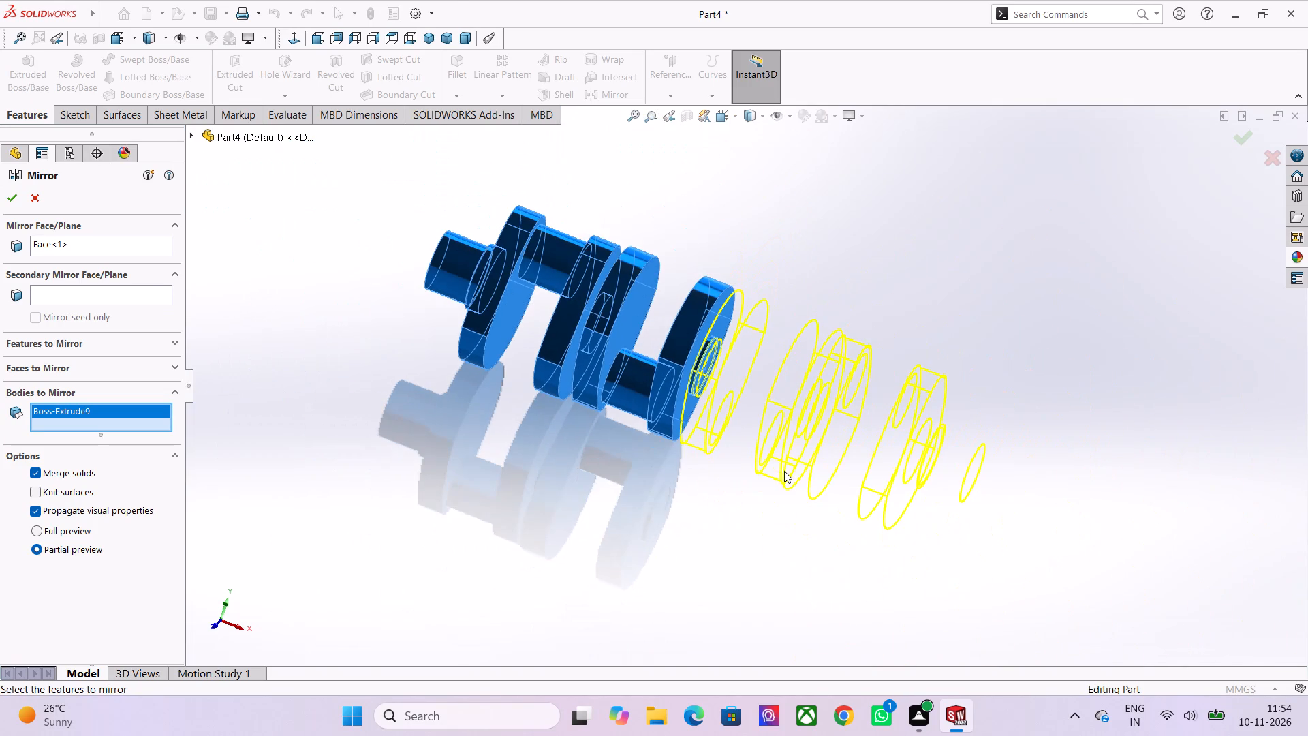
{"action": "scroll", "coordinate": [760, 379], "scroll_direction": "up", "scroll_amount": 2}
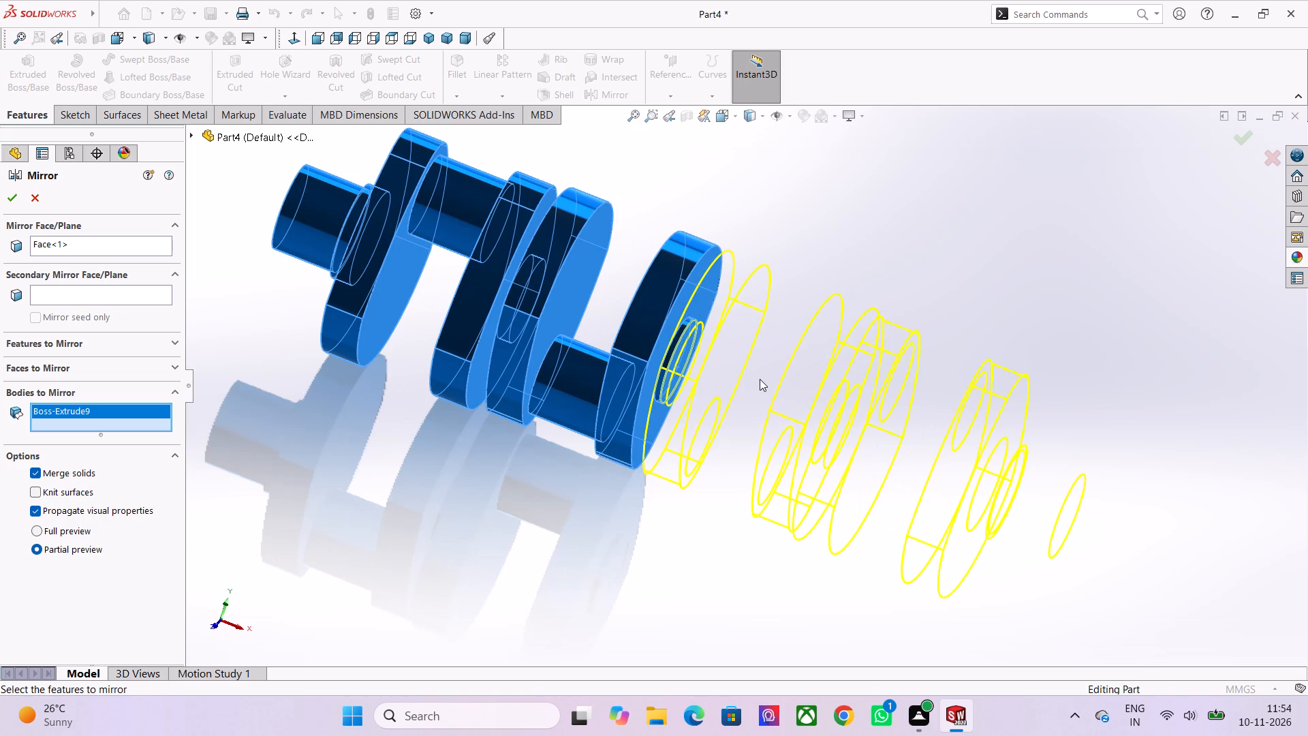
{"action": "scroll", "coordinate": [743, 425], "scroll_direction": "up", "scroll_amount": 3}
{"action": "scroll", "coordinate": [743, 425], "scroll_direction": "down", "scroll_amount": 4}
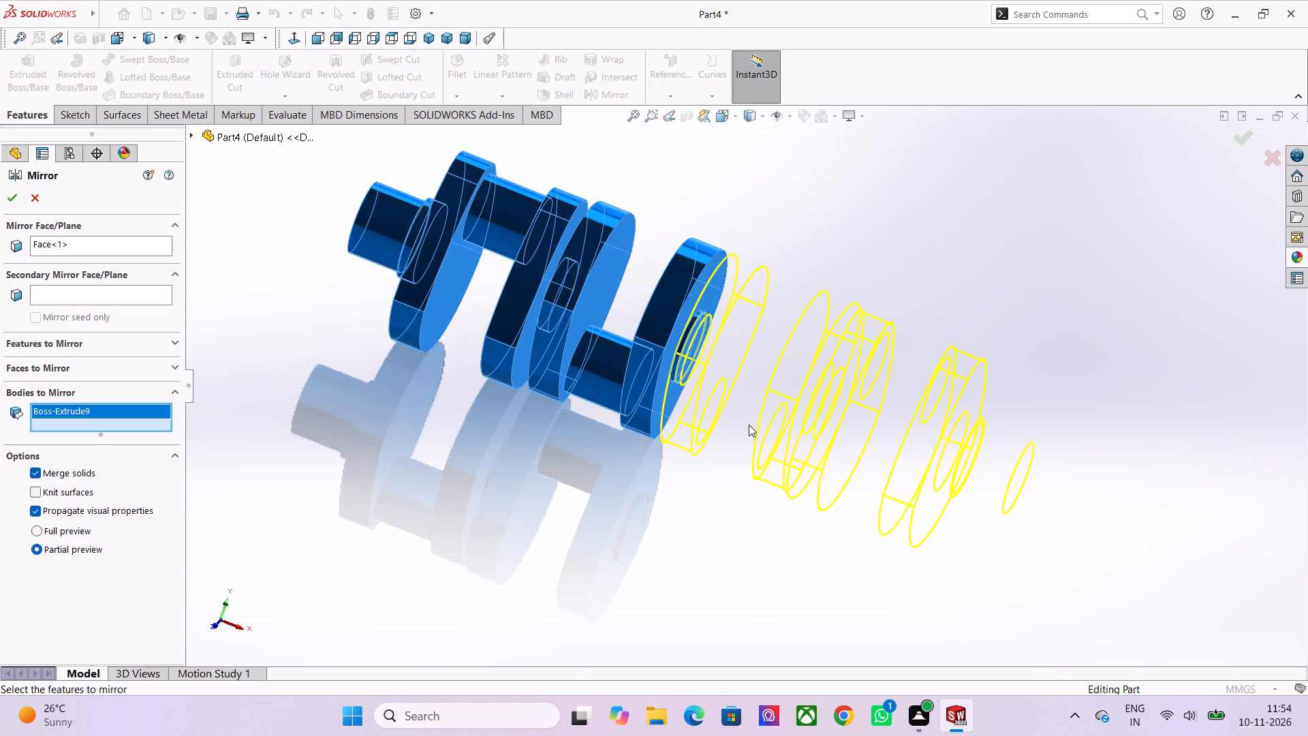
{"action": "left_click", "coordinate": [16, 199]}
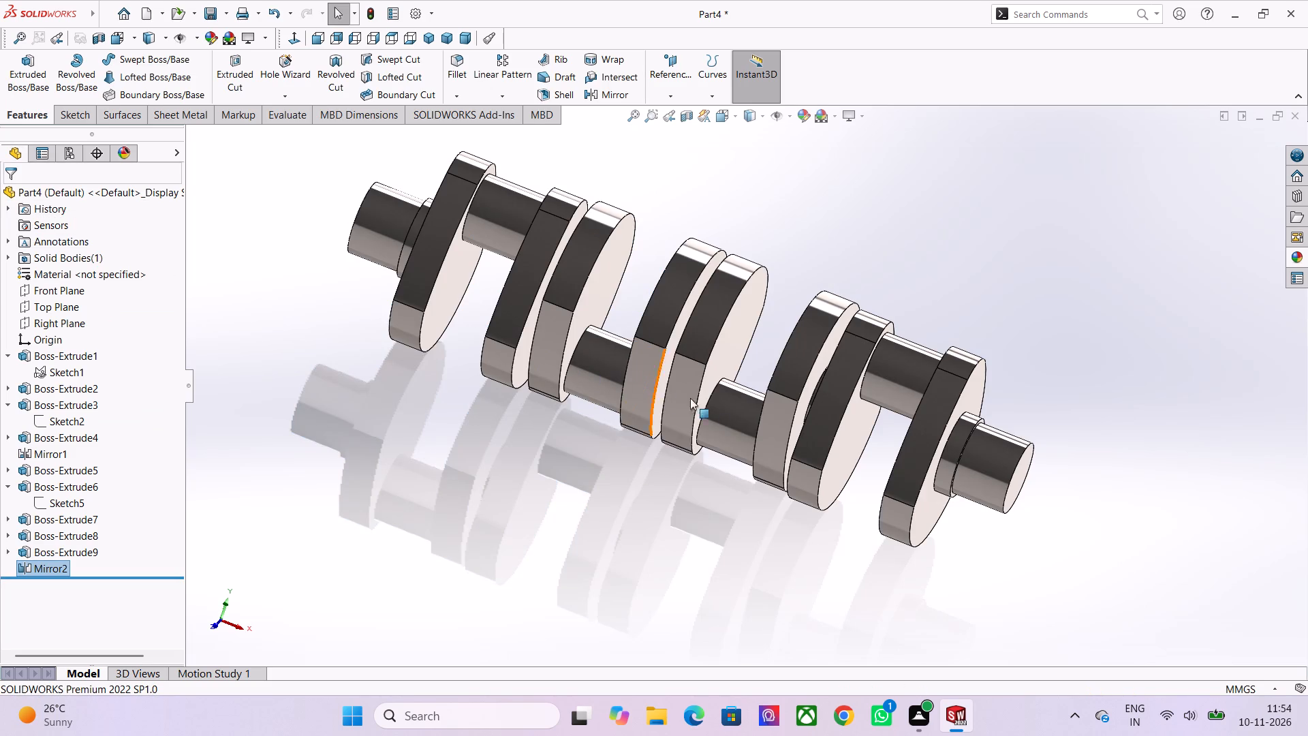
Inspect the complete mirrored crankshaft from both ends and from the side.
{"action": "scroll", "coordinate": [717, 410], "scroll_direction": "down", "scroll_amount": 1}
{"action": "middle_click_drag", "start_coordinate": [786, 288], "coordinate": [870, 311]}
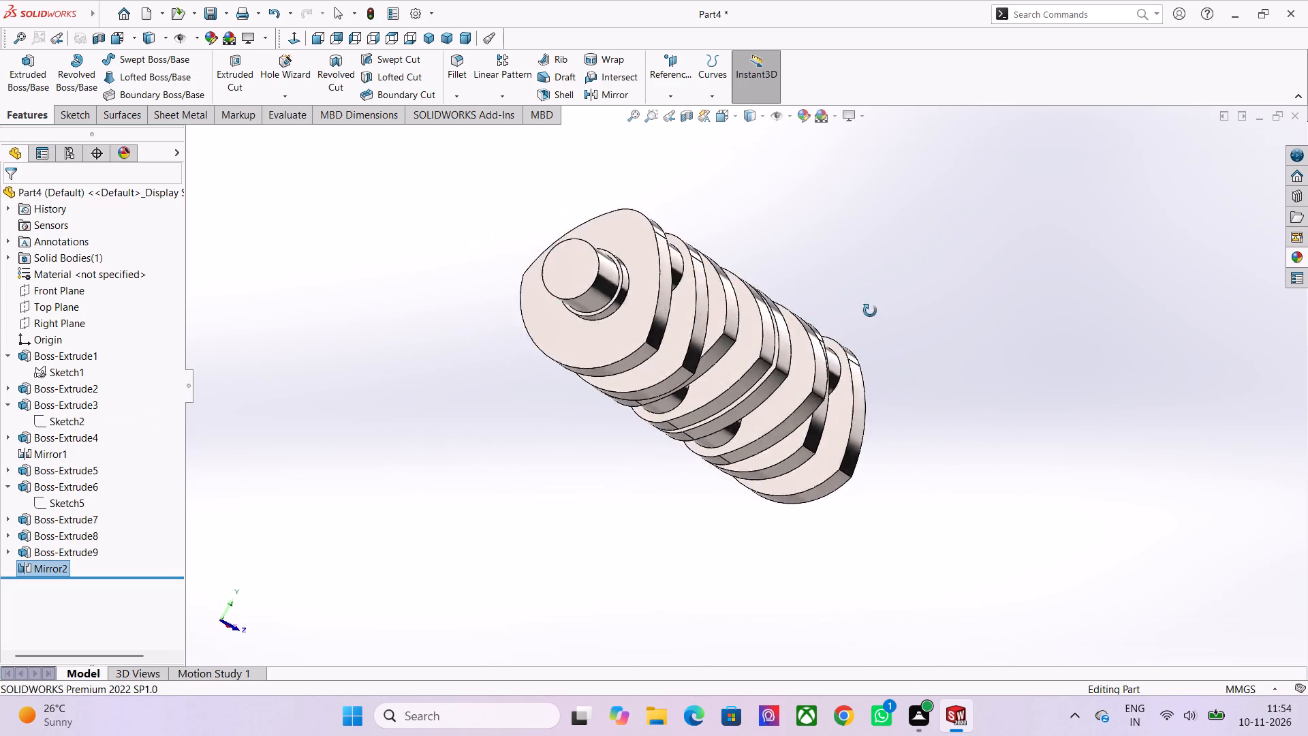
{"action": "middle_click_drag", "start_coordinate": [870, 311], "coordinate": [632, 408]}
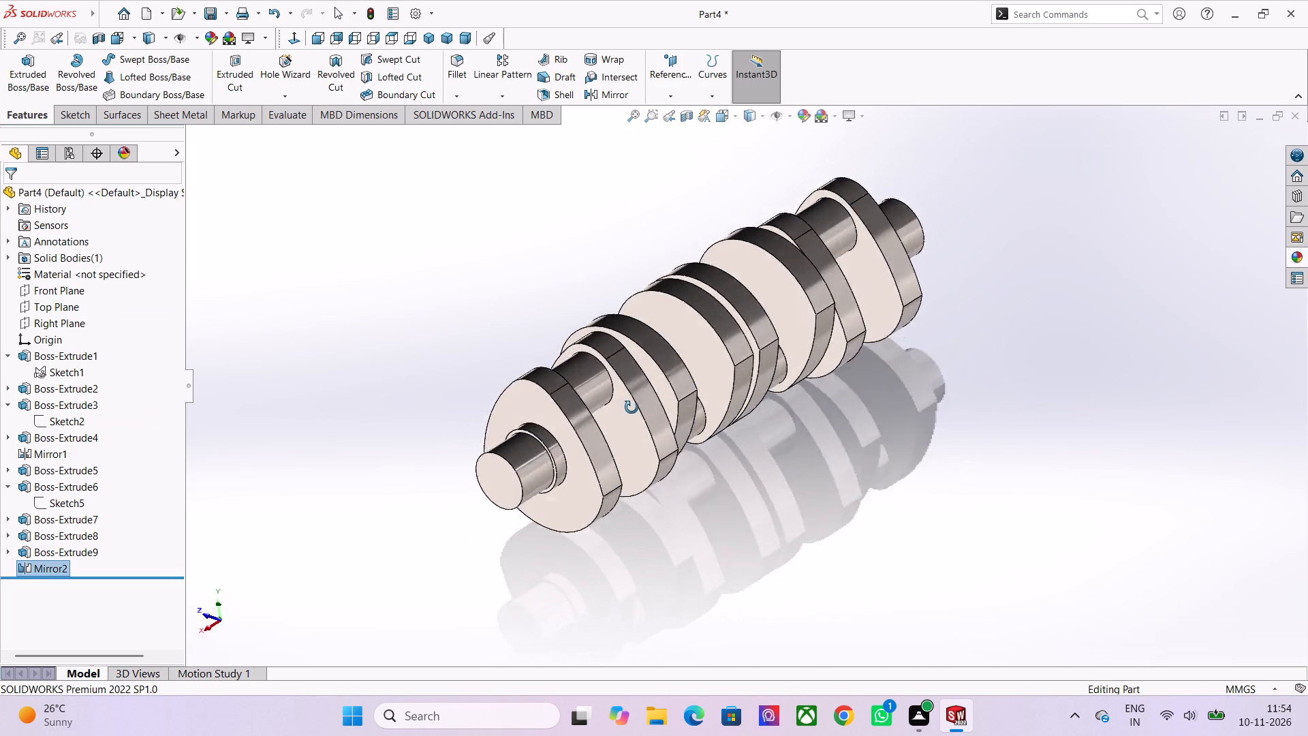
{"action": "middle_click_drag", "start_coordinate": [632, 408], "coordinate": [640, 352]}
{"action": "middle_click_drag", "start_coordinate": [435, 408], "coordinate": [516, 382]}
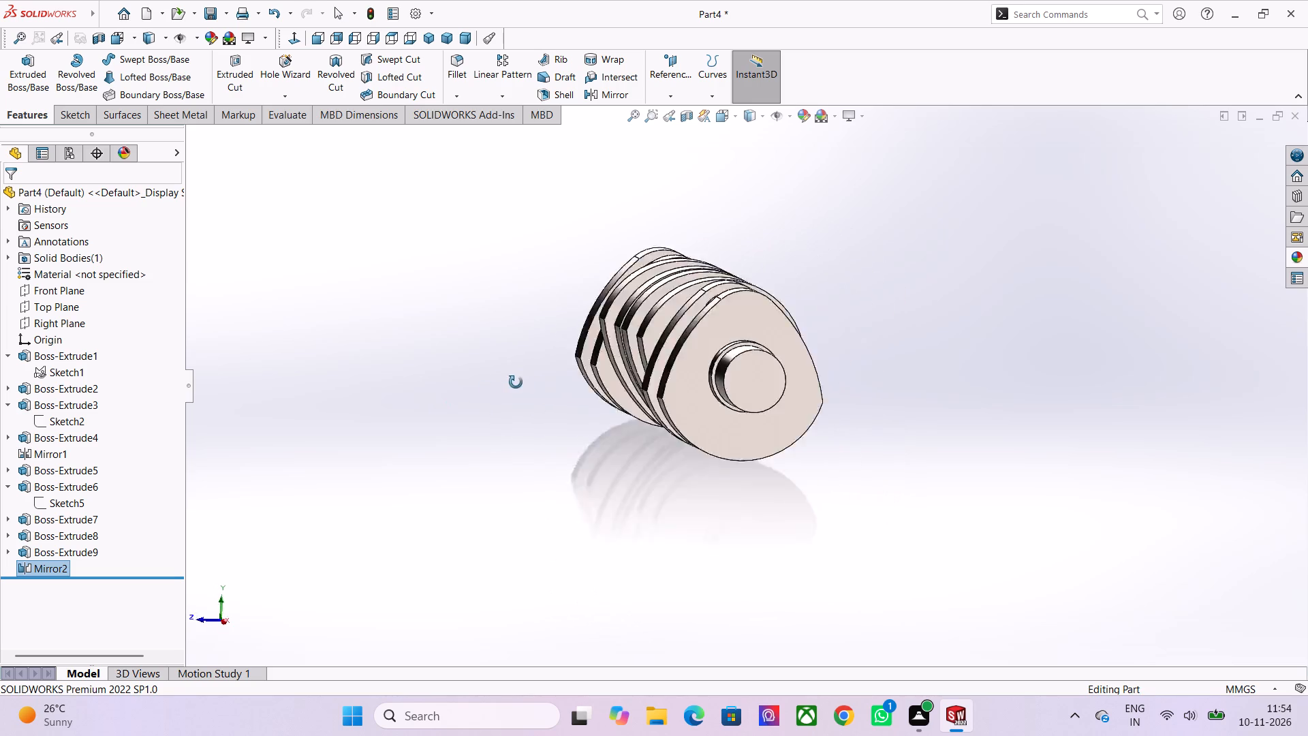
{"action": "middle_click_drag", "start_coordinate": [516, 382], "coordinate": [612, 376]}
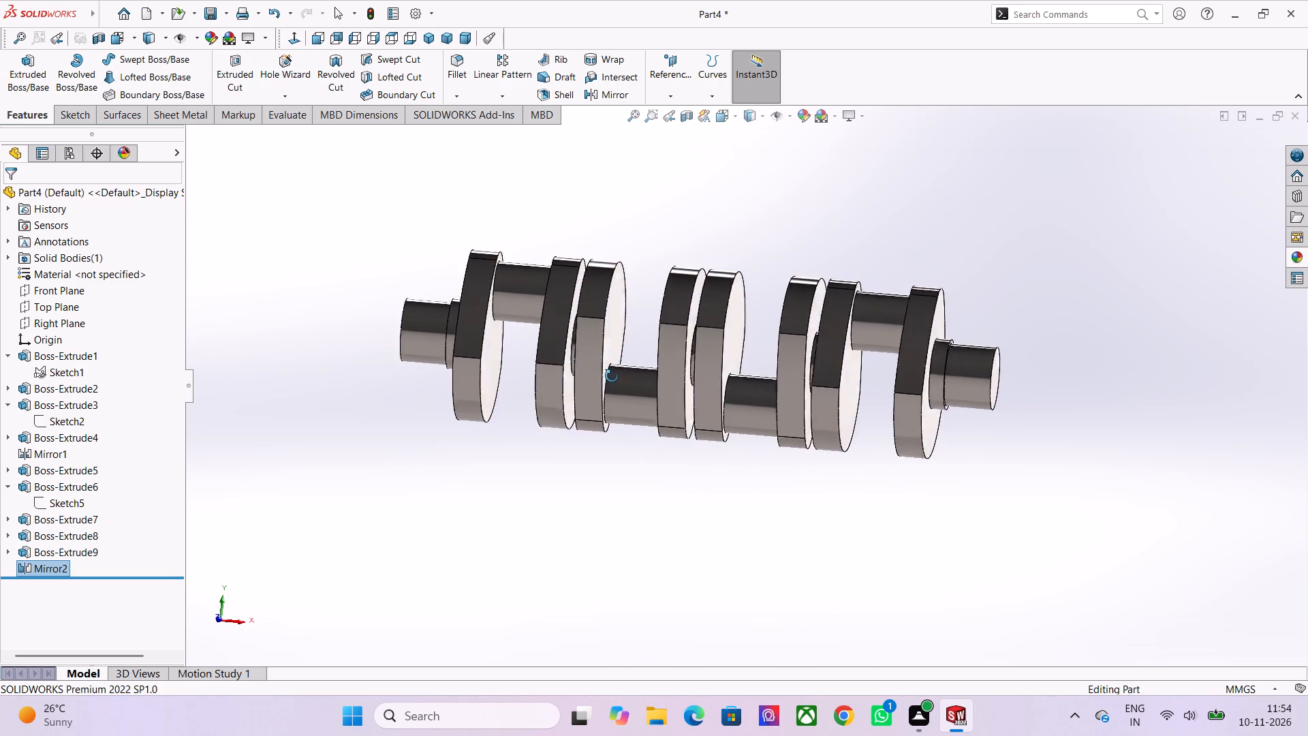
{"action": "middle_click_drag", "start_coordinate": [612, 376], "coordinate": [610, 420]}
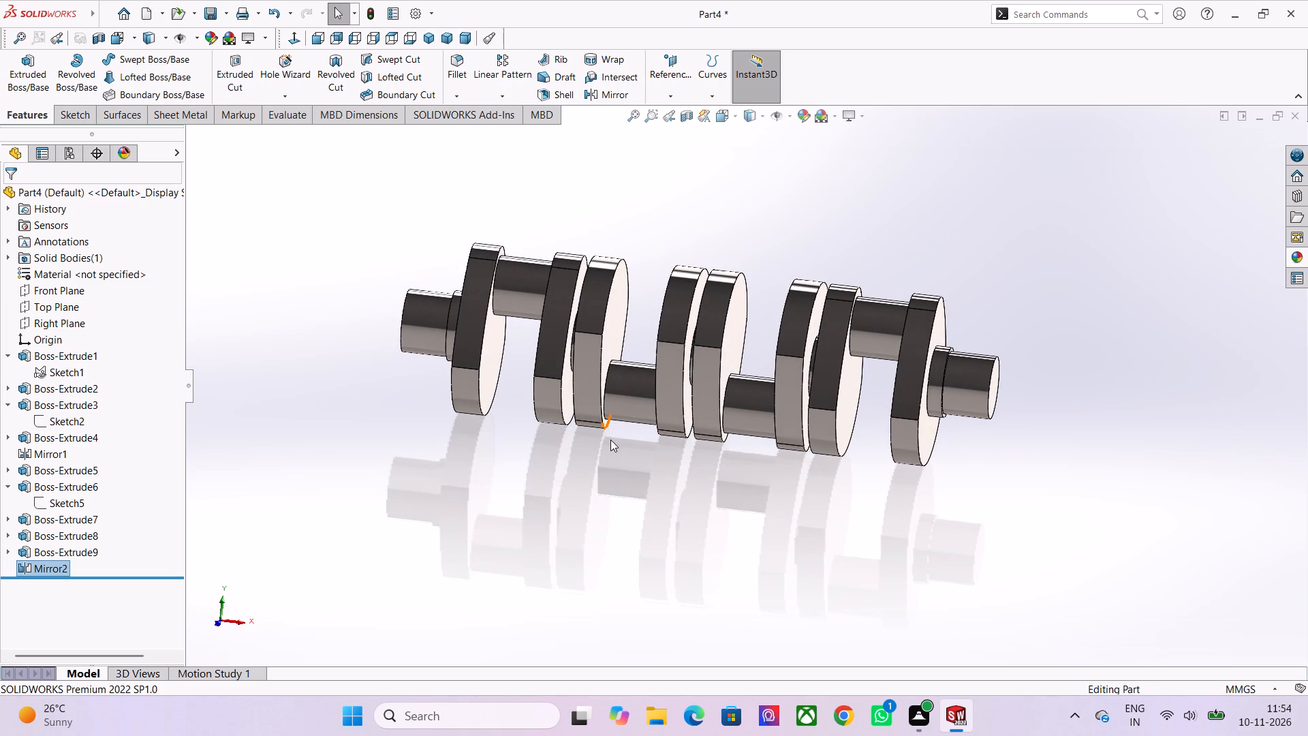
Examine the mirrored crankshaft's webs, pins and journals from both ends and along its length.
{"action": "middle_click_drag", "start_coordinate": [610, 440], "coordinate": [625, 445]}
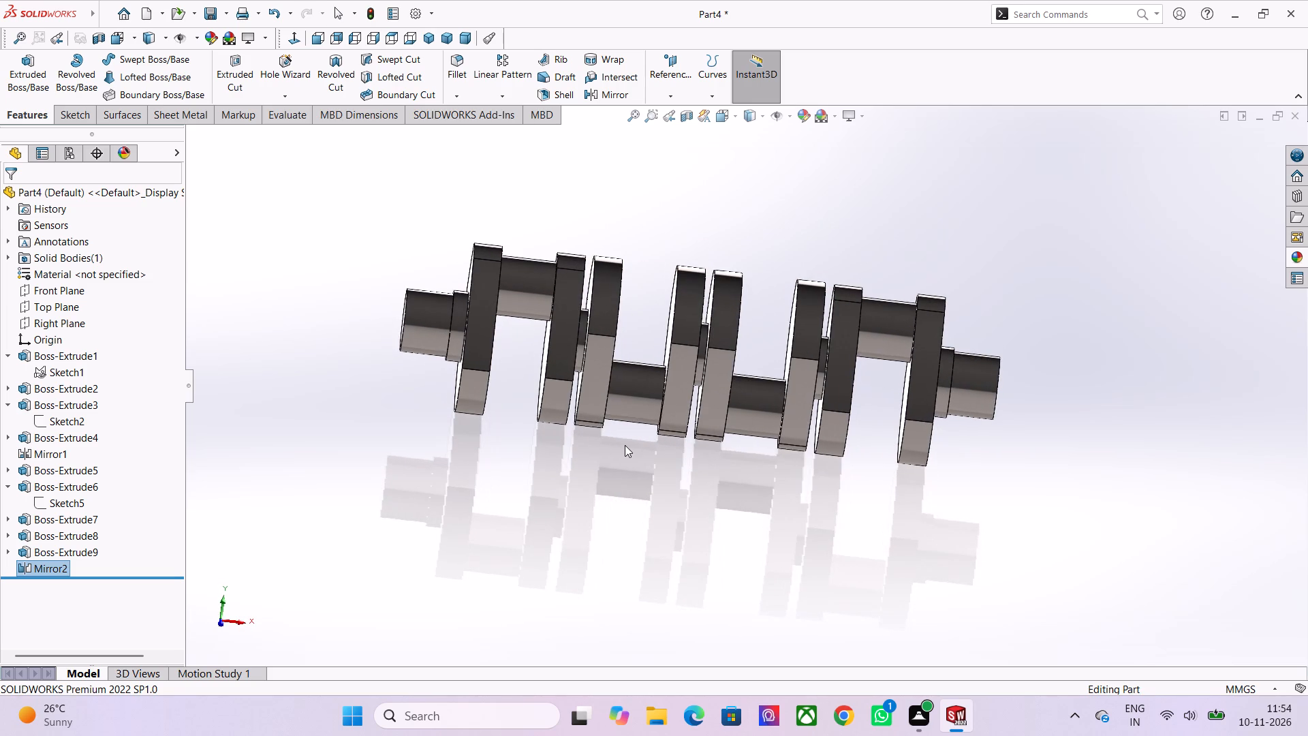
{"action": "middle_click_drag", "start_coordinate": [740, 510], "coordinate": [520, 458]}
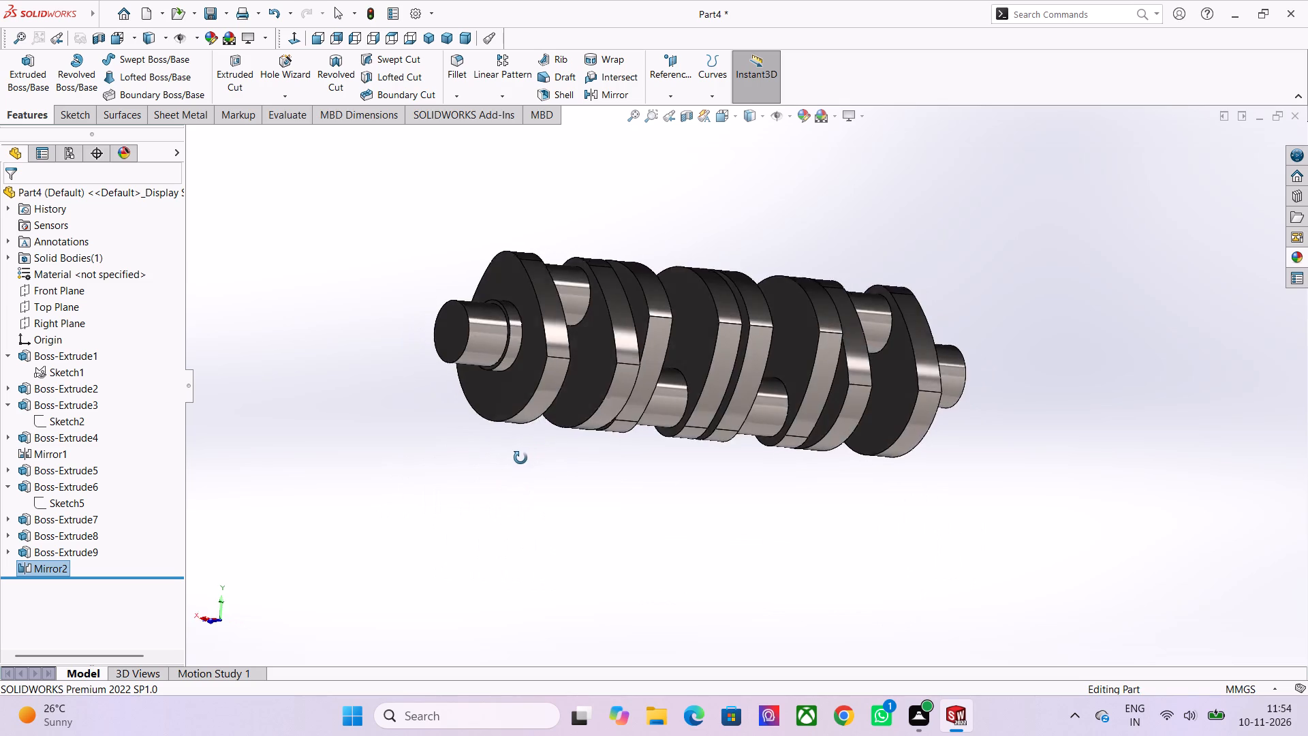
{"action": "middle_click_drag", "start_coordinate": [520, 458], "coordinate": [619, 494]}
{"action": "scroll", "coordinate": [619, 494], "scroll_direction": "up", "scroll_amount": 1}
{"action": "middle_click_drag", "start_coordinate": [786, 465], "coordinate": [783, 465]}
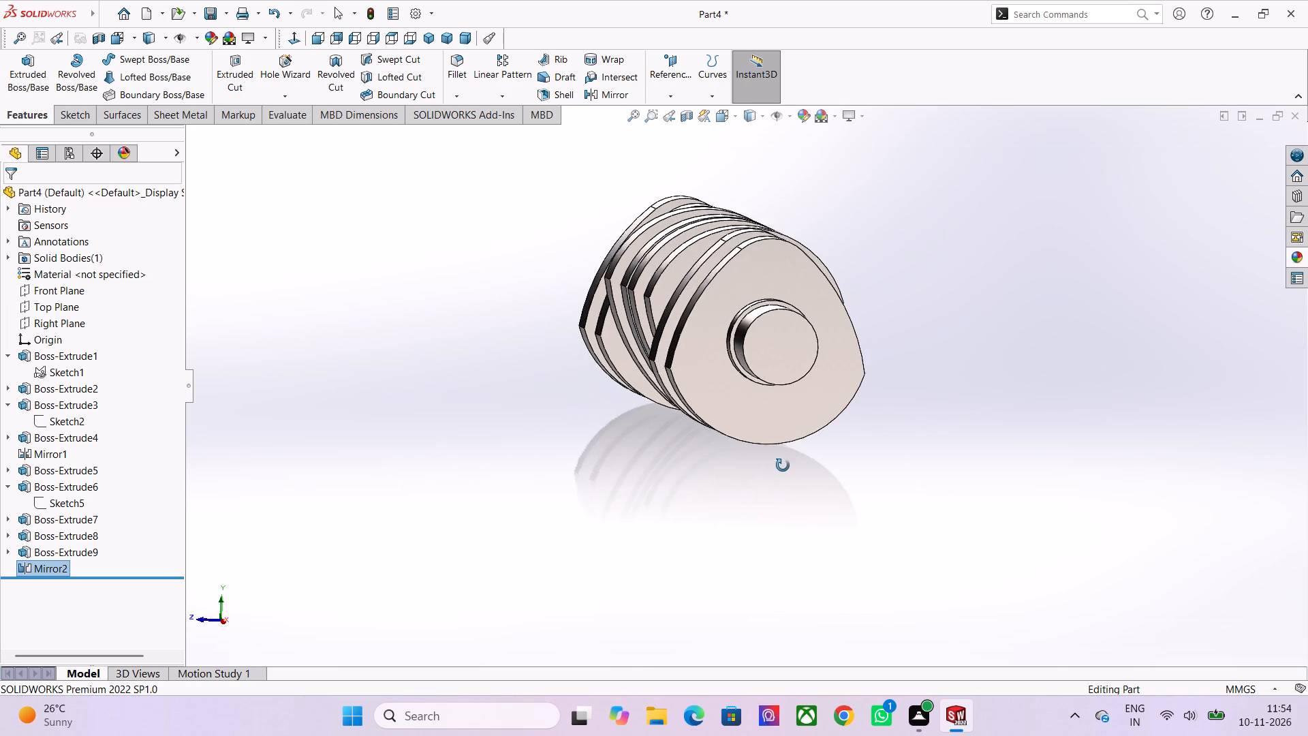
{"action": "middle_click_drag", "start_coordinate": [783, 465], "coordinate": [759, 461]}
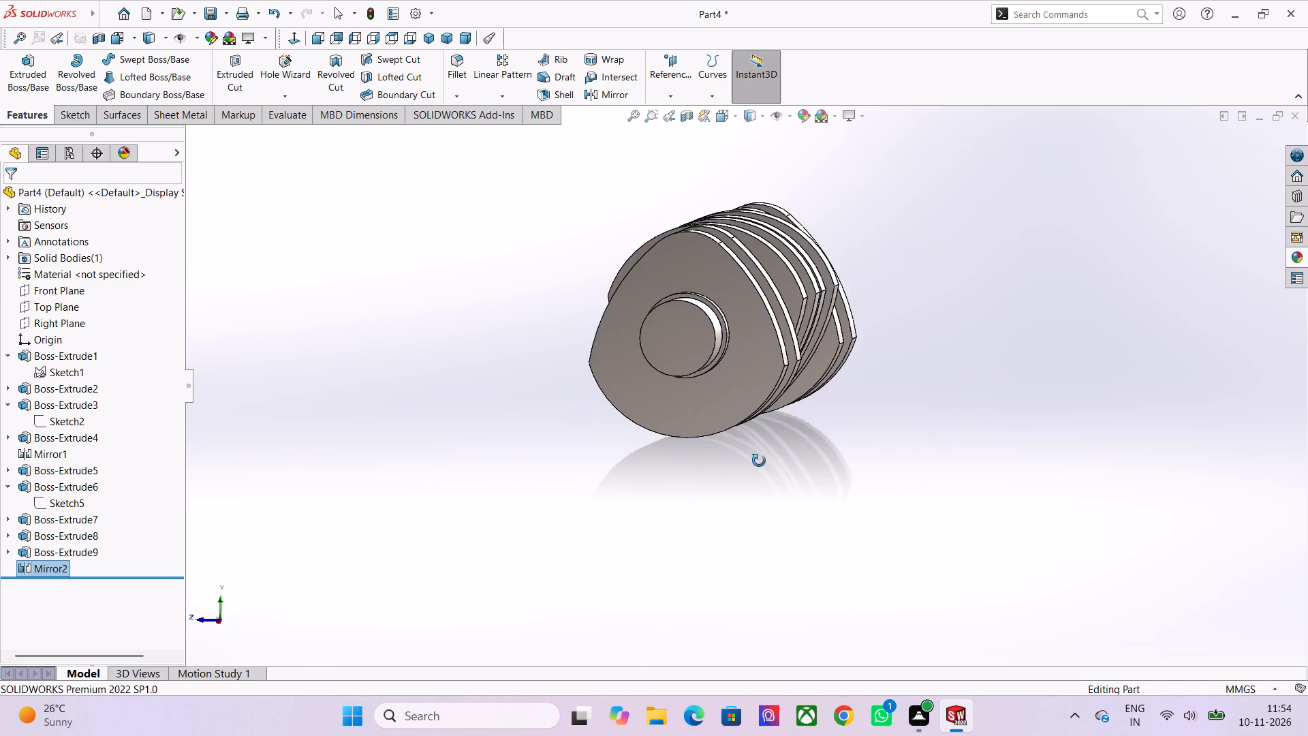
{"action": "middle_click_drag", "start_coordinate": [759, 461], "coordinate": [777, 452]}
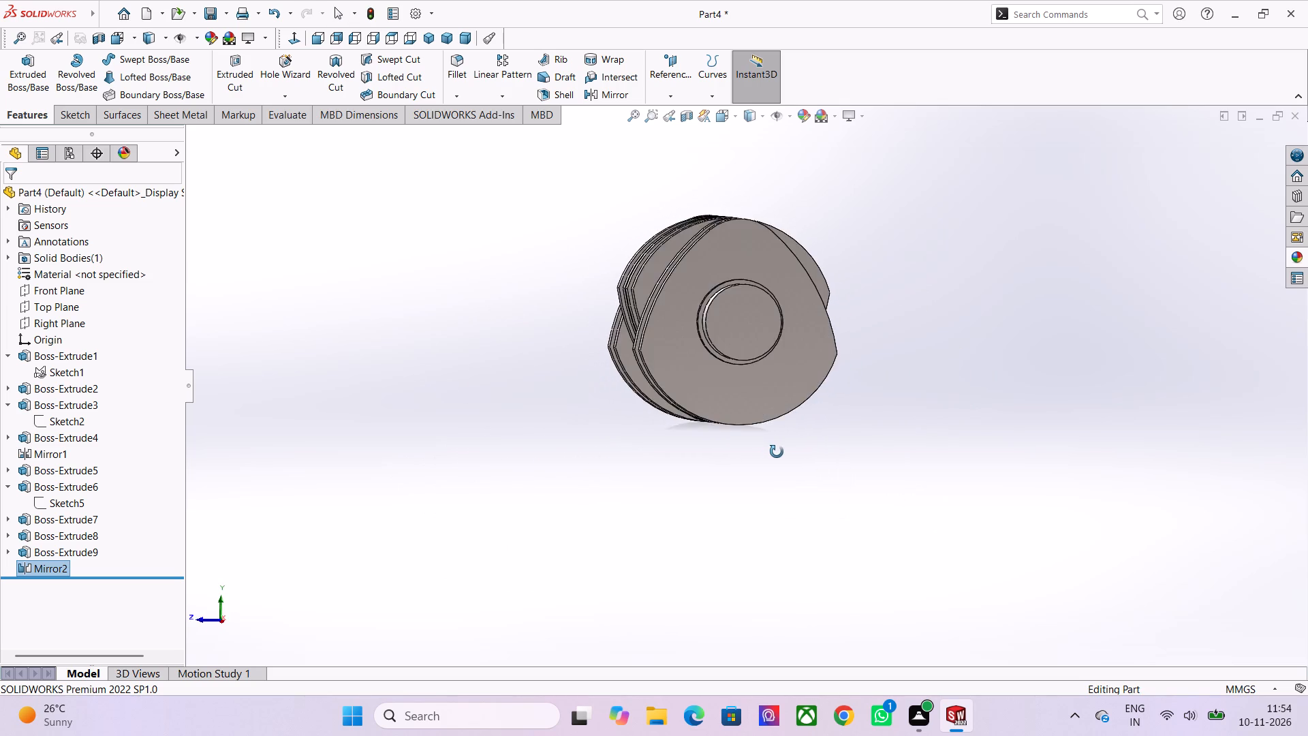
{"action": "middle_click_drag", "start_coordinate": [777, 452], "coordinate": [772, 452]}
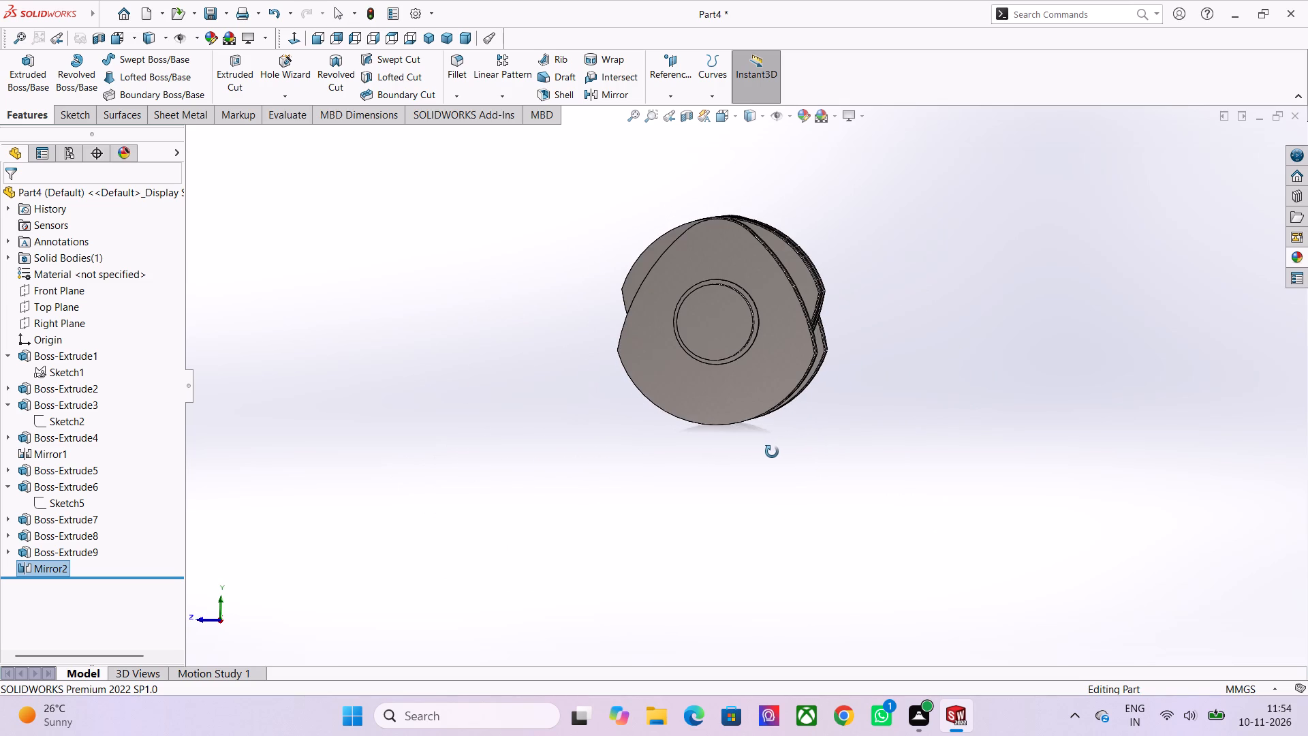
{"action": "middle_click_drag", "start_coordinate": [772, 452], "coordinate": [842, 462]}
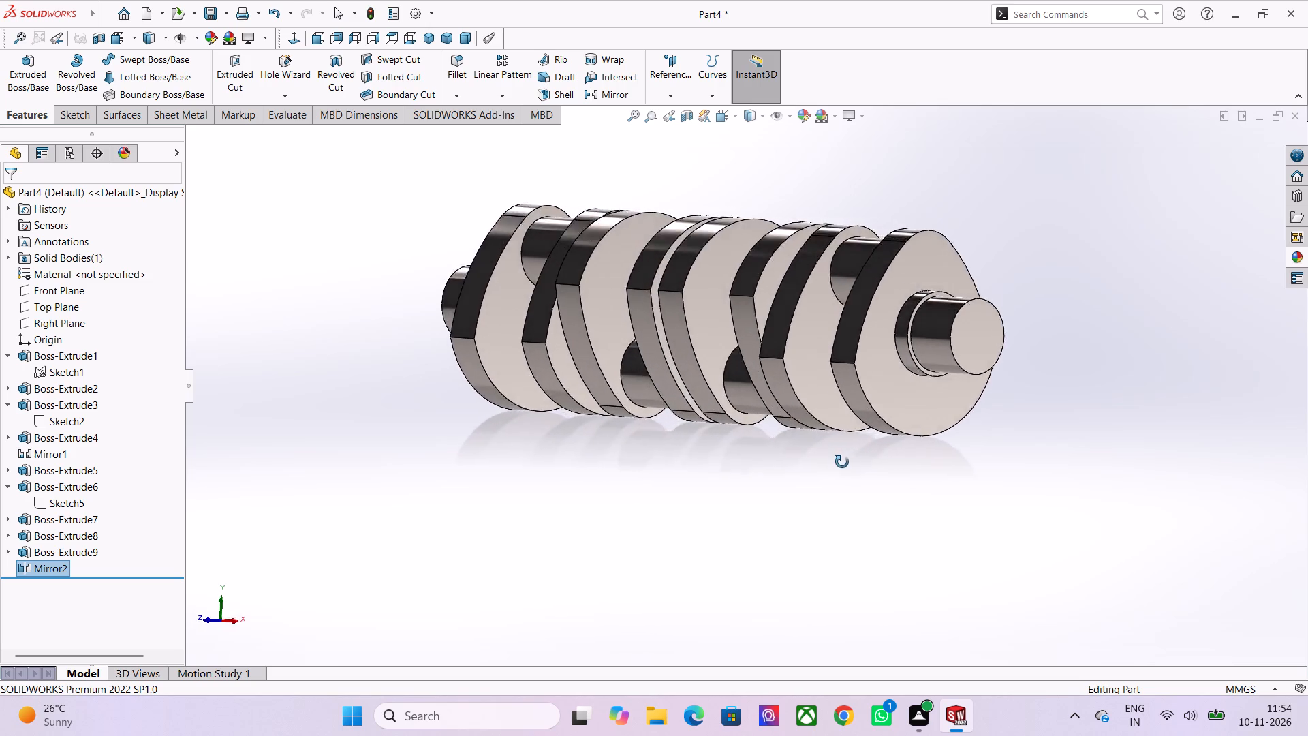
{"action": "middle_click_drag", "start_coordinate": [842, 462], "coordinate": [879, 512]}
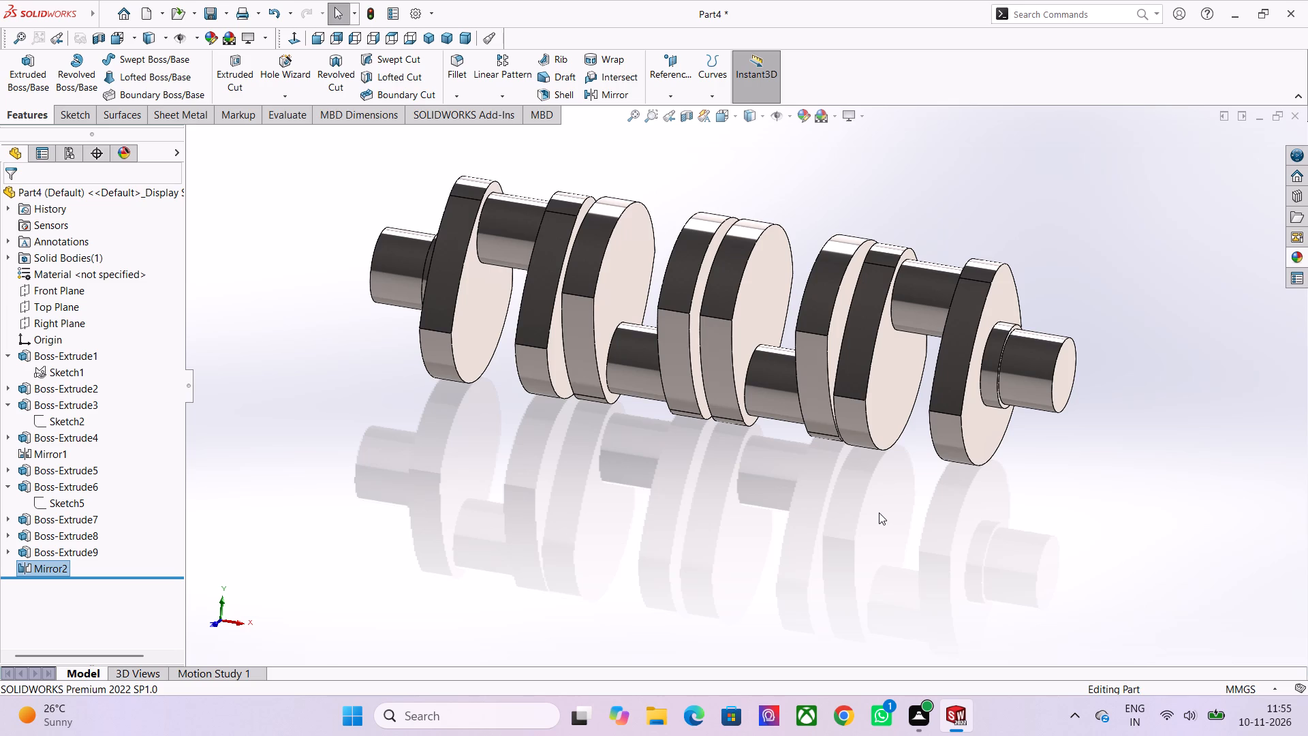
{"action": "middle_click_drag", "start_coordinate": [863, 471], "coordinate": [800, 485]}
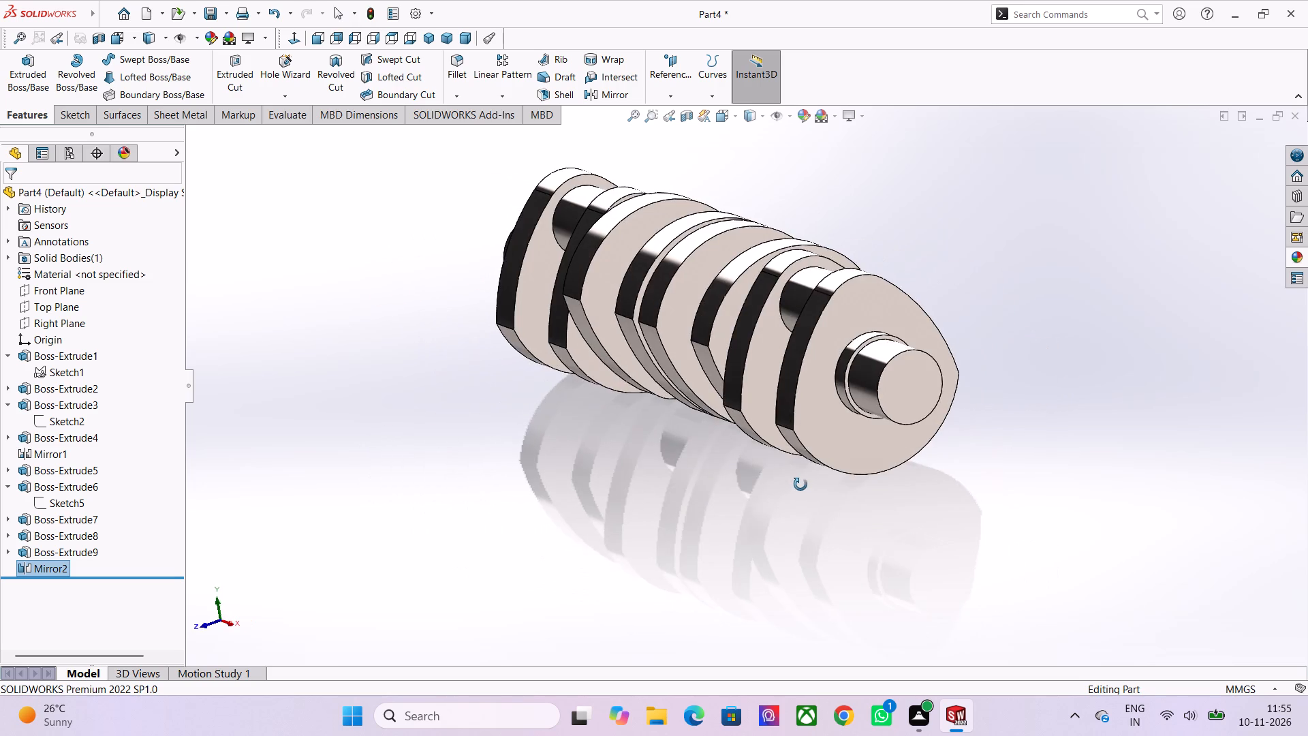
{"action": "middle_click_drag", "start_coordinate": [800, 485], "coordinate": [867, 492]}
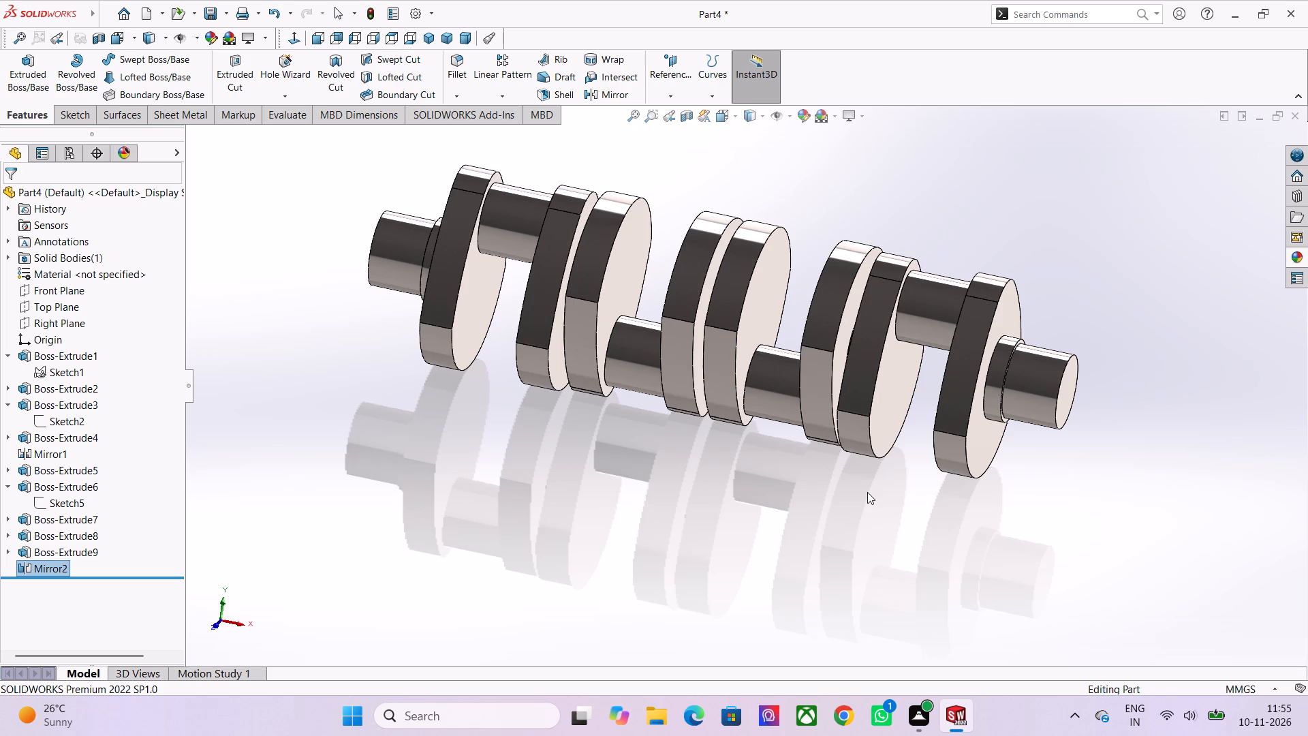
{"action": "scroll", "coordinate": [867, 492], "scroll_direction": "down", "scroll_amount": 2}
{"action": "middle_click_drag", "start_coordinate": [790, 510], "coordinate": [847, 538]}
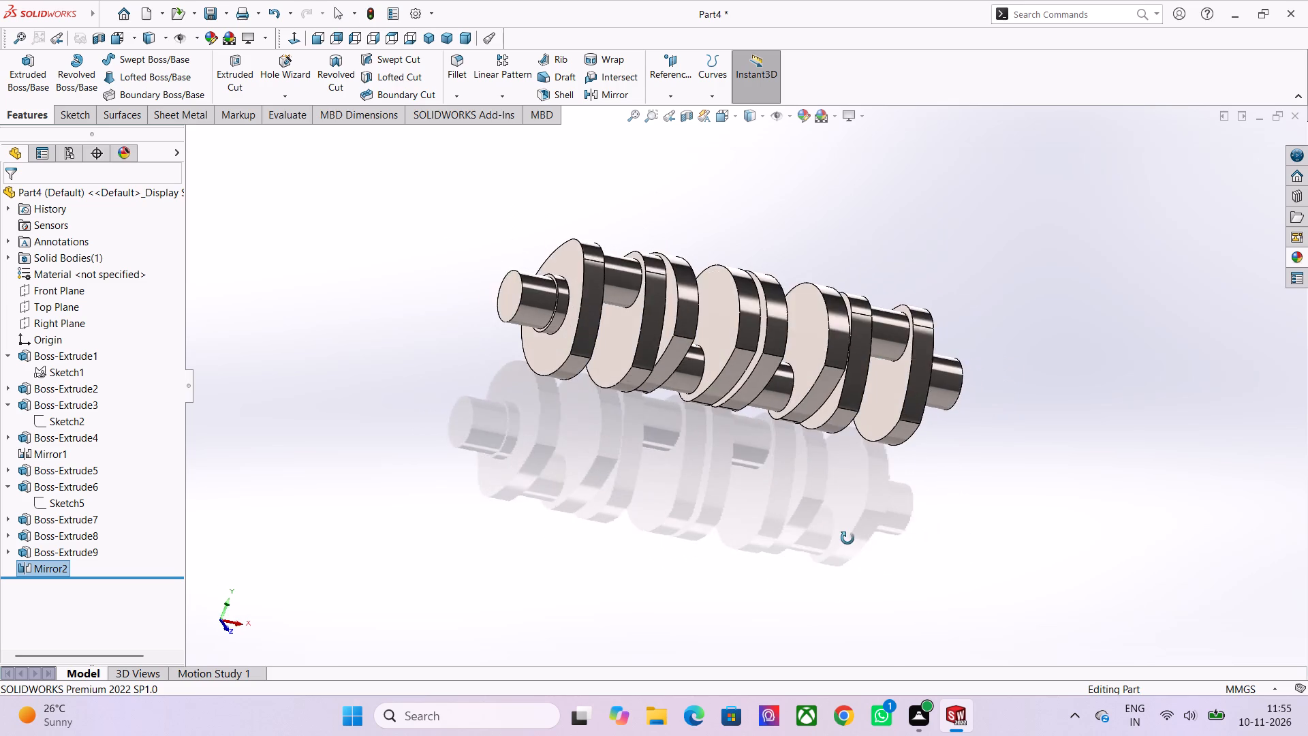
{"action": "middle_click_drag", "start_coordinate": [847, 538], "coordinate": [791, 457]}
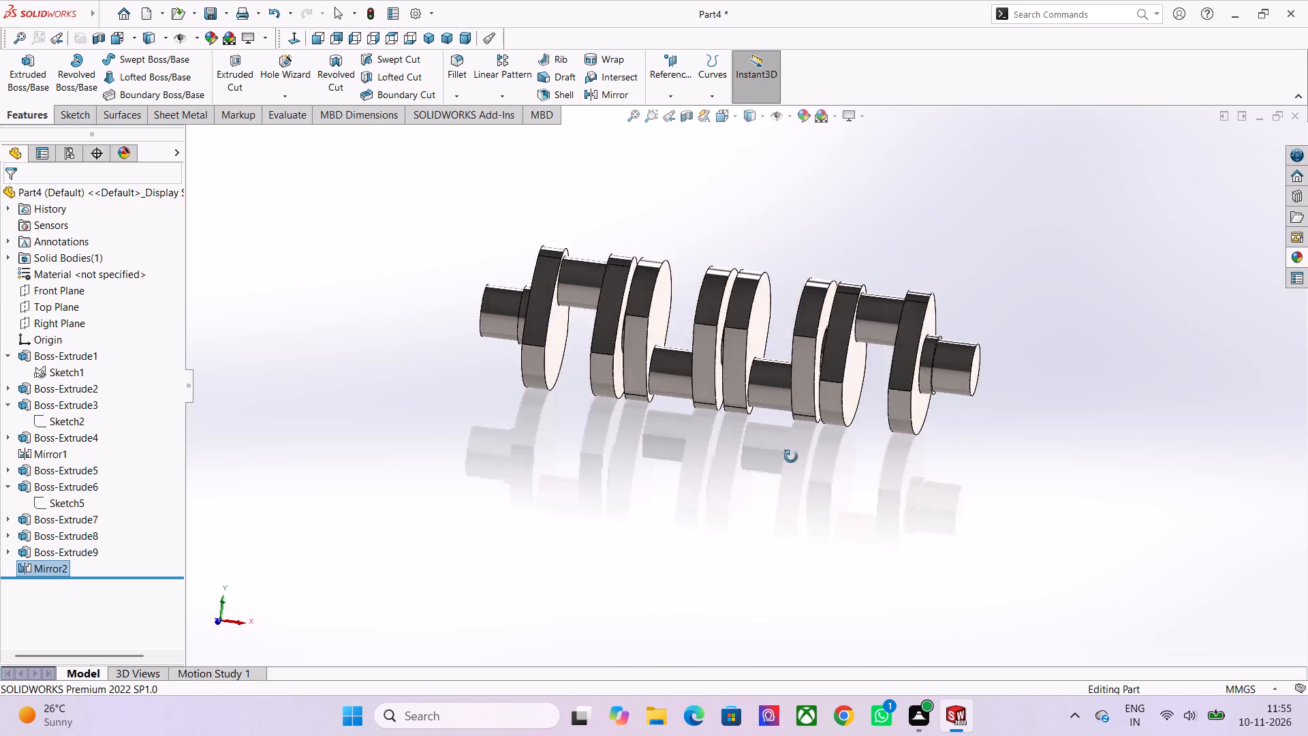
{"action": "middle_click_drag", "start_coordinate": [791, 457], "coordinate": [770, 458]}
{"action": "scroll", "coordinate": [768, 371], "scroll_direction": "up", "scroll_amount": 3}
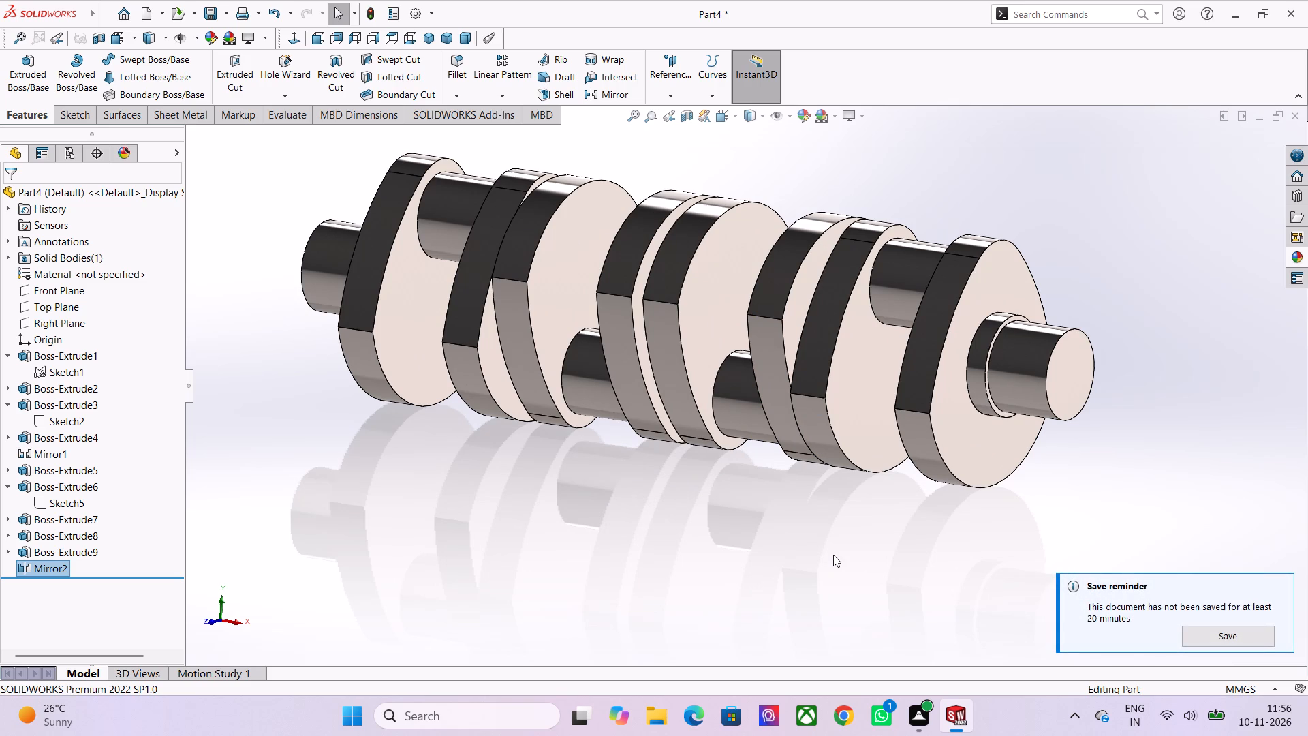
{"action": "scroll", "coordinate": [833, 555], "scroll_direction": "down", "scroll_amount": 2}
{"action": "middle_click_drag", "start_coordinate": [769, 545], "coordinate": [756, 484]}
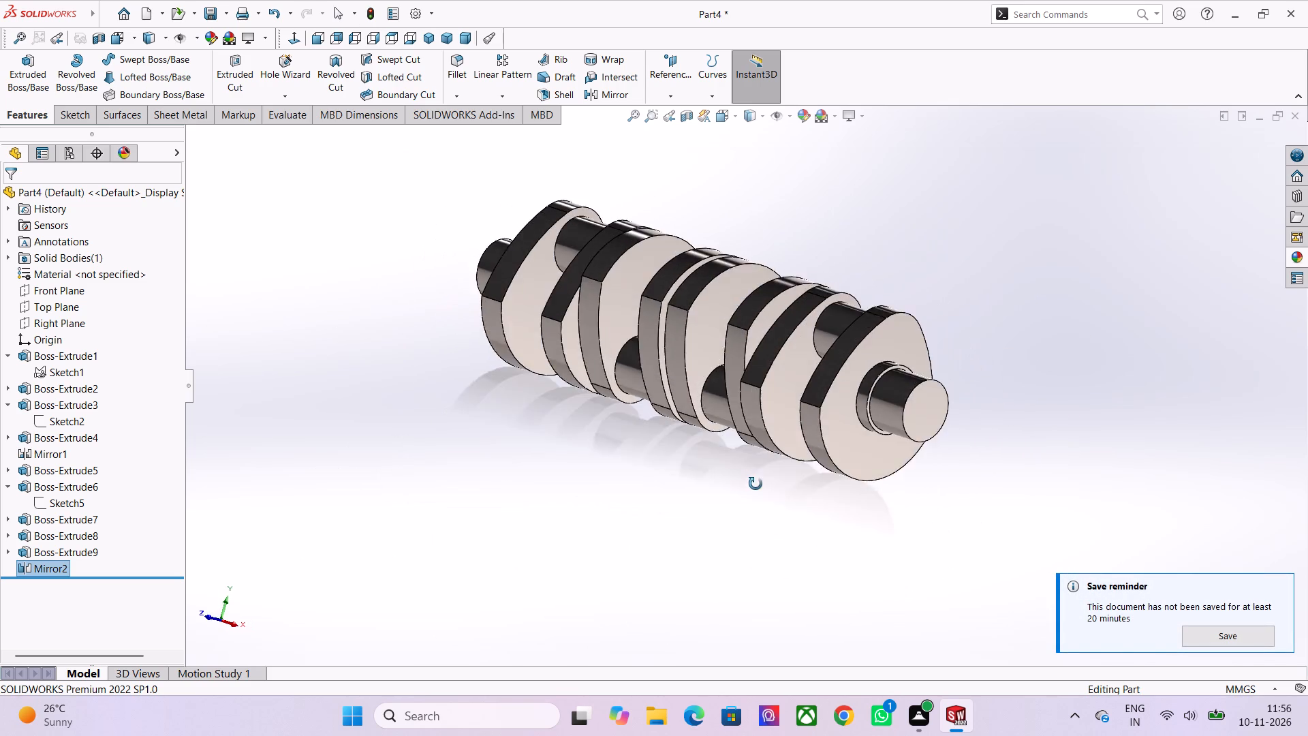
{"action": "middle_click_drag", "start_coordinate": [756, 484], "coordinate": [785, 494]}
{"action": "scroll", "coordinate": [715, 372], "scroll_direction": "down", "scroll_amount": 2}
{"action": "scroll", "coordinate": [715, 372], "scroll_direction": "up", "scroll_amount": 1}
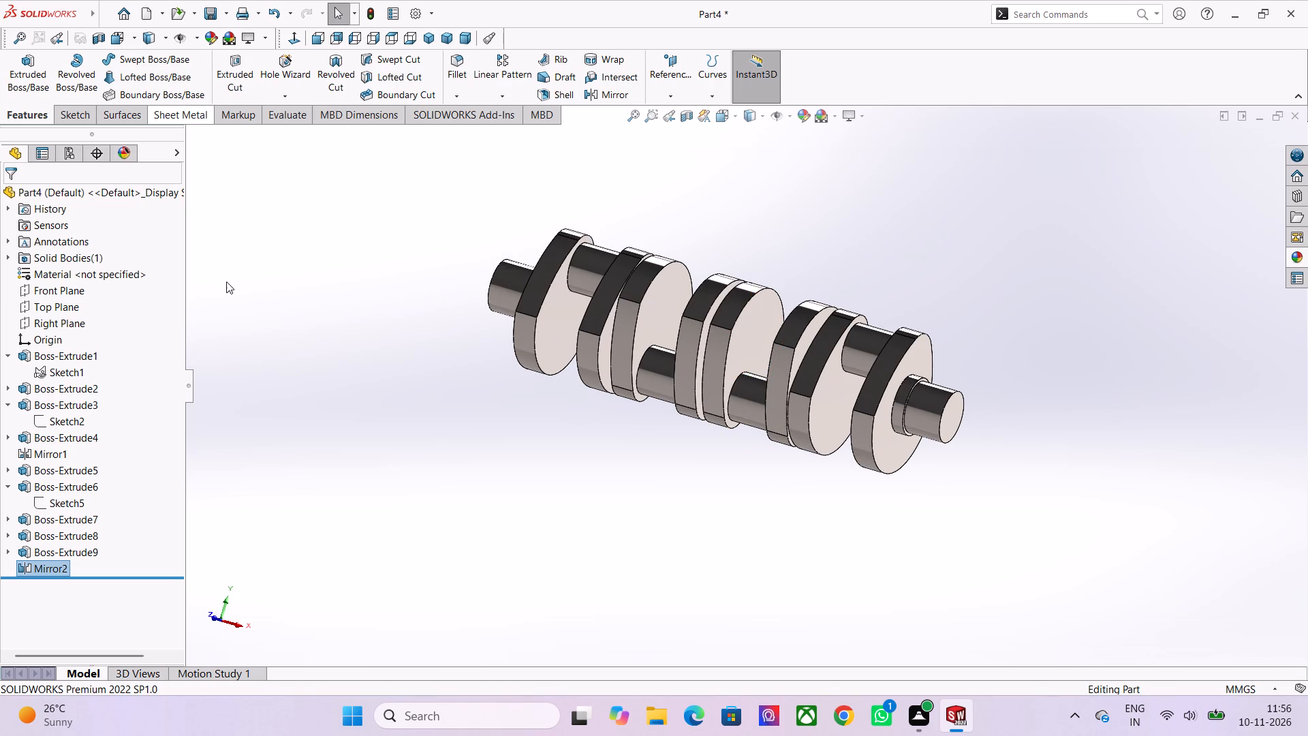
Save the part as 4.CRANK SHAFT in the ENGINE folder.
{"action": "key", "text": "ctrl+s"}
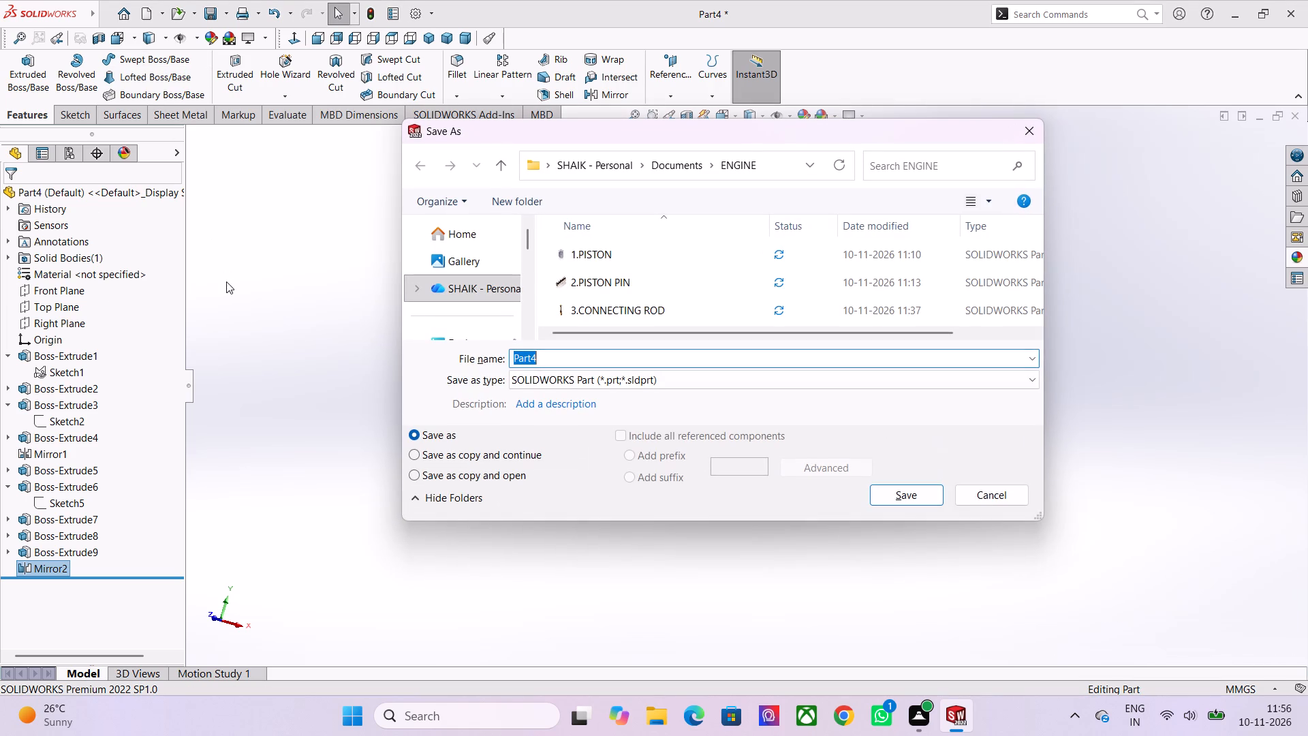
{"action": "type", "text": "4.CRANK SHAFT"}
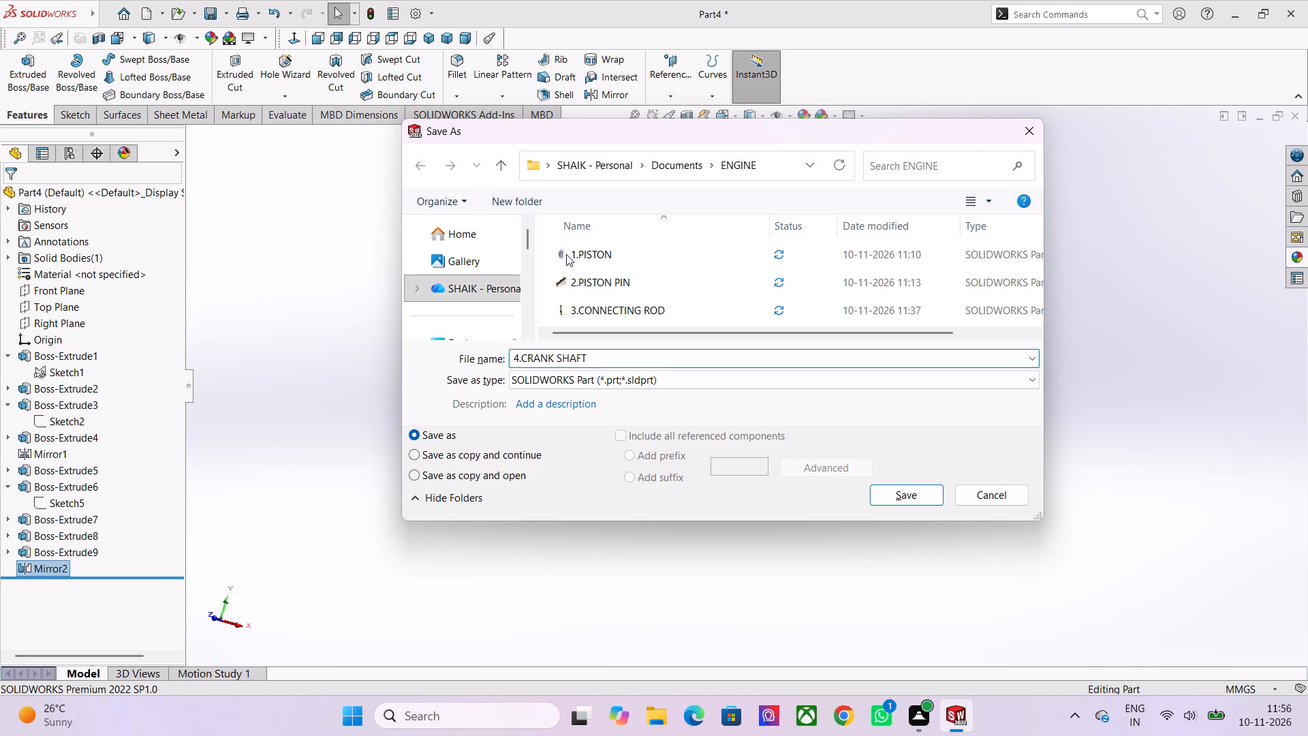
{"action": "scroll", "coordinate": [704, 314], "scroll_direction": "down", "scroll_amount": 1}
{"action": "scroll", "coordinate": [704, 308], "scroll_direction": "up", "scroll_amount": 2}
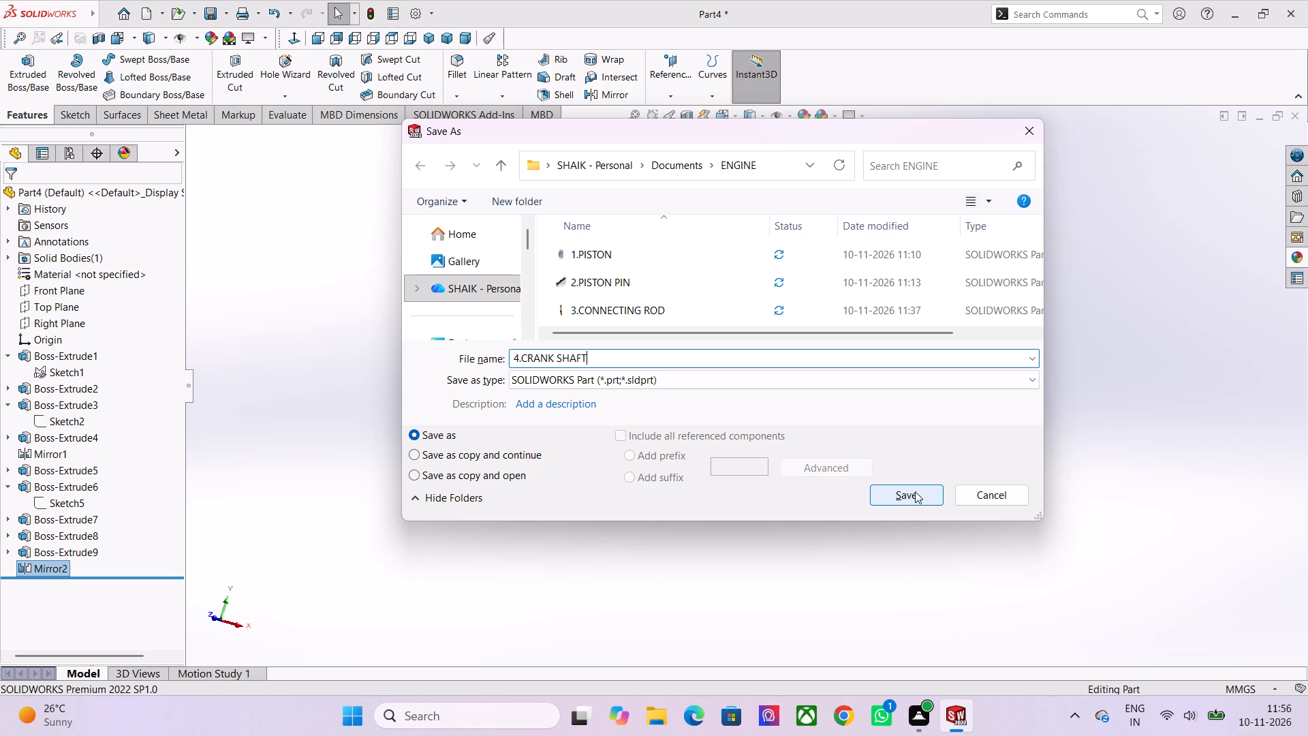
{"action": "left_click", "coordinate": [915, 491]}
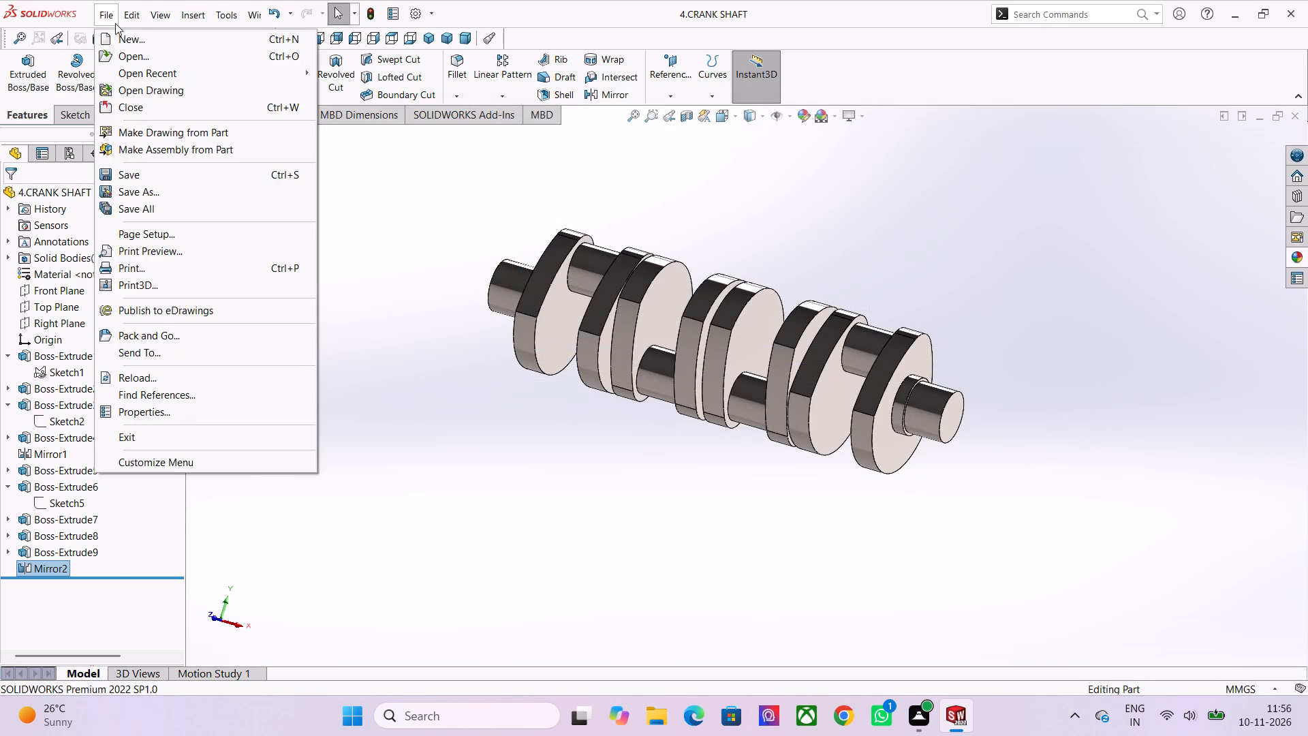
Create a new part document.
{"action": "left_click", "coordinate": [127, 36]}
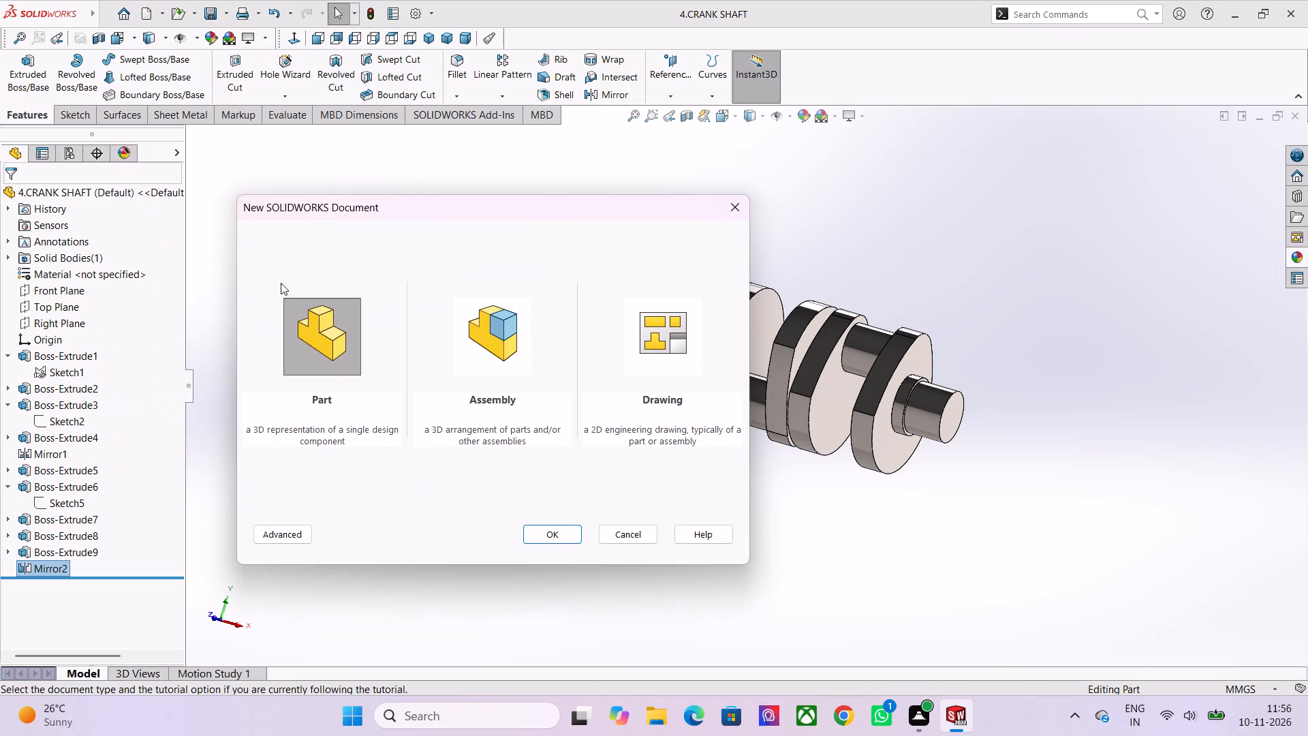
{"action": "double_click", "coordinate": [315, 332]}
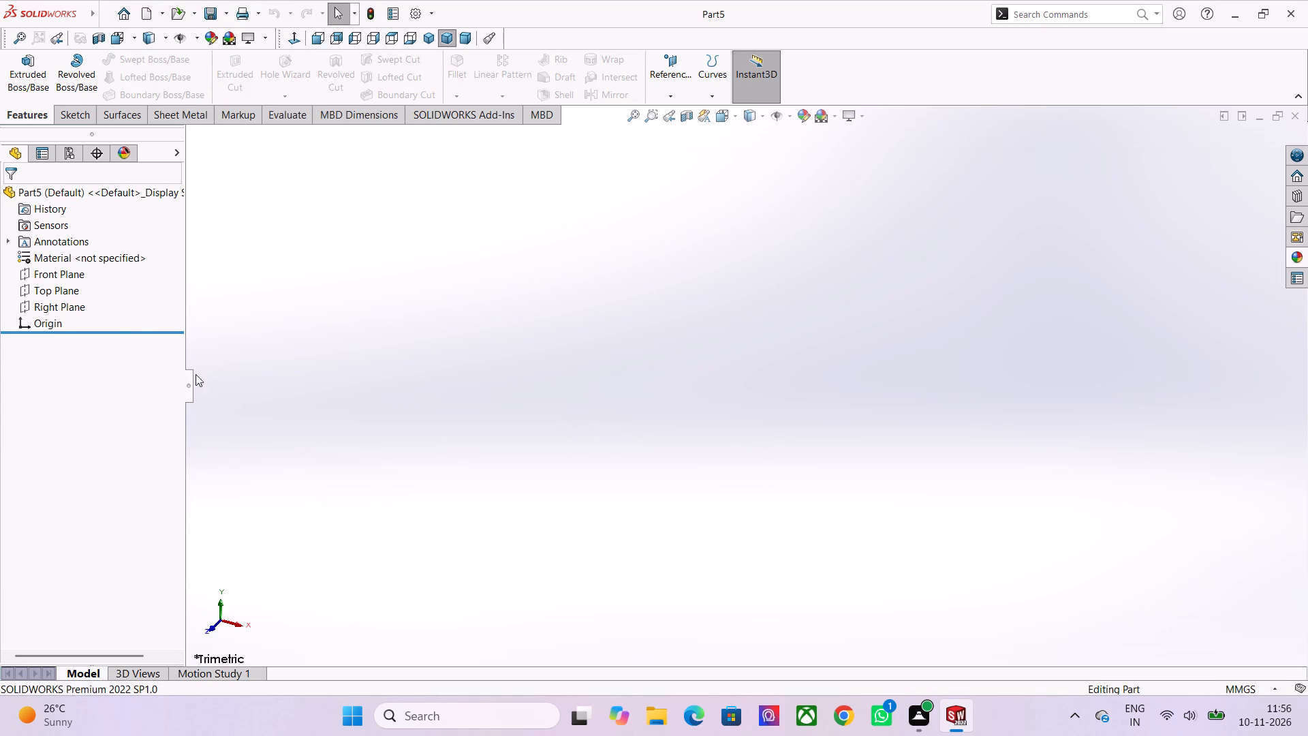
Sketch a corner rectangle about 129 mm by 78 mm on the Top Plane, starting at the origin.
{"action": "left_click", "coordinate": [59, 292]}
{"action": "left_click", "coordinate": [67, 275]}
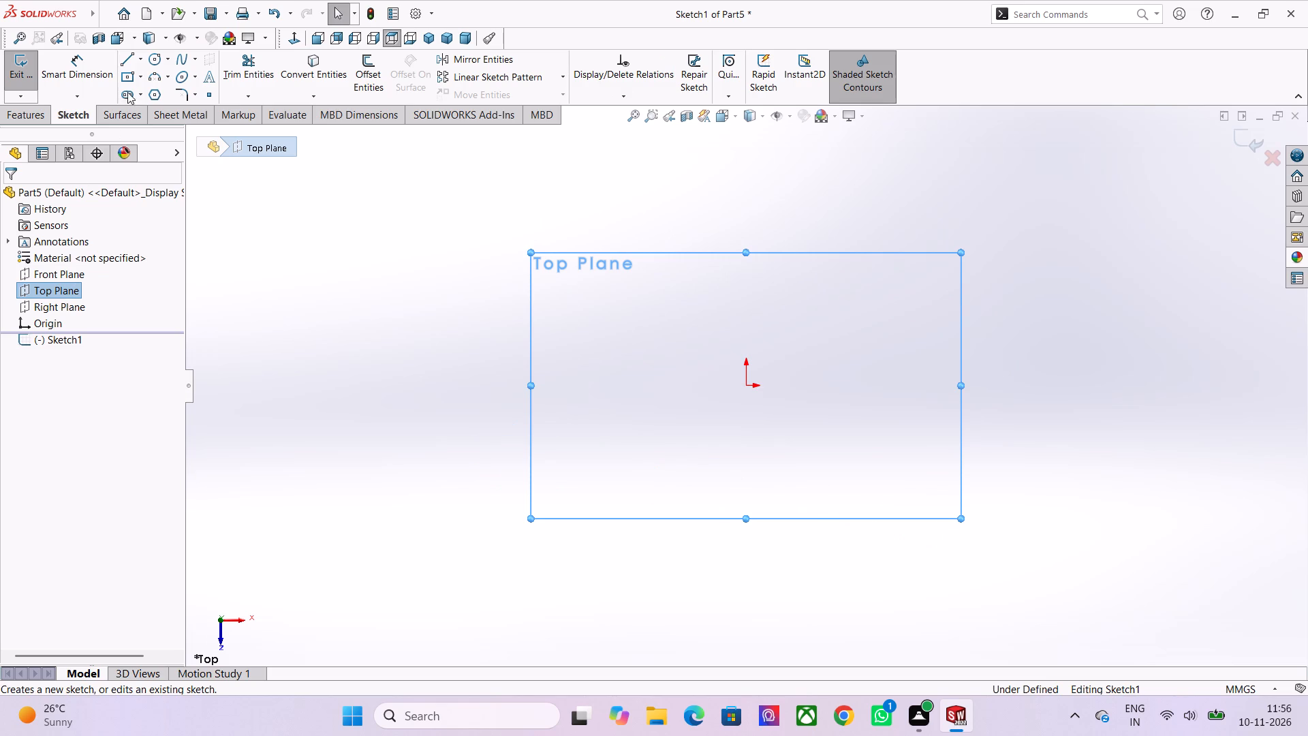
{"action": "left_click", "coordinate": [136, 76]}
{"action": "left_click", "coordinate": [149, 90]}
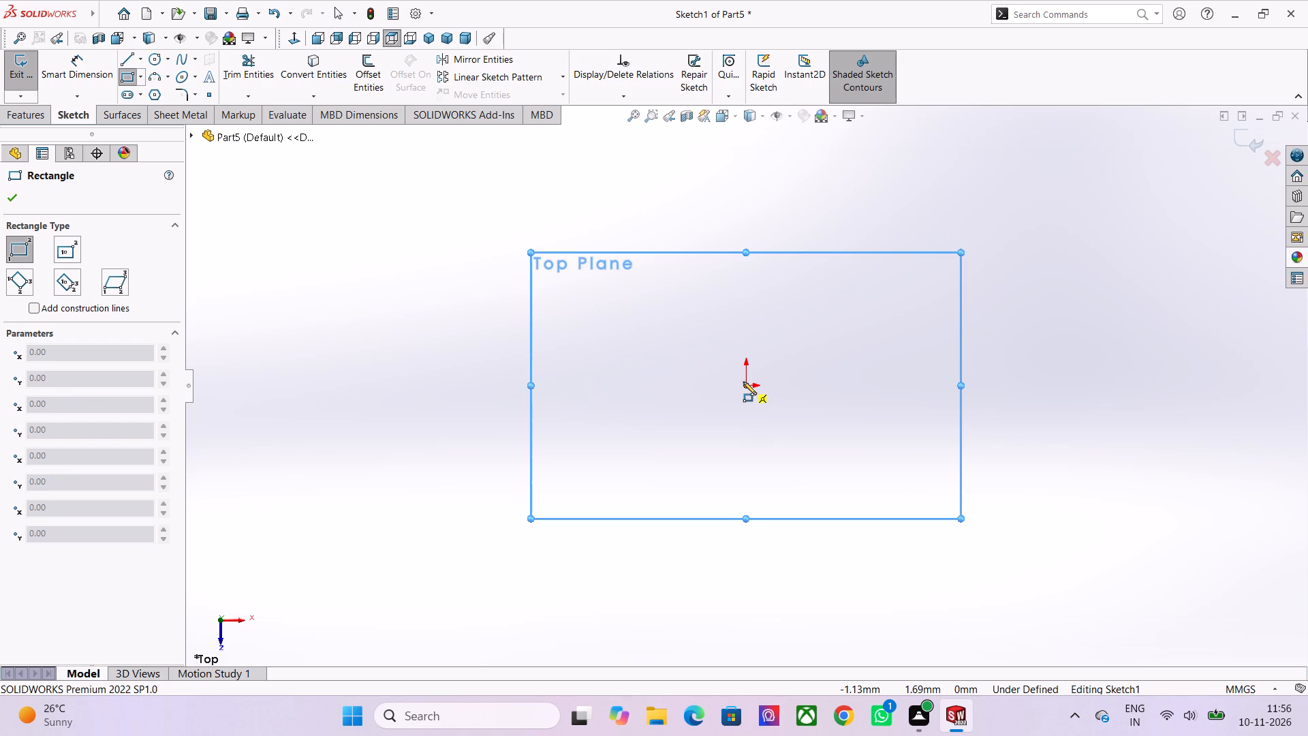
{"action": "left_click", "coordinate": [743, 382]}
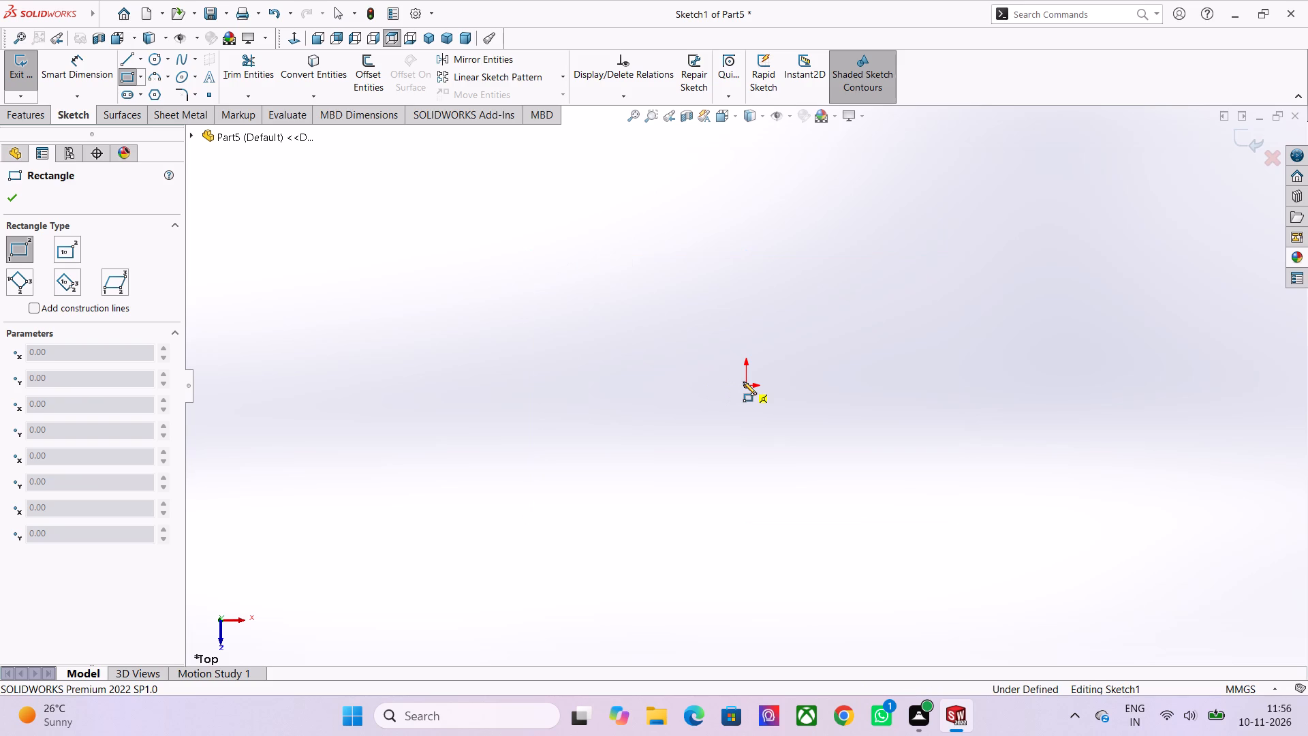
{"action": "left_click", "coordinate": [1058, 196]}
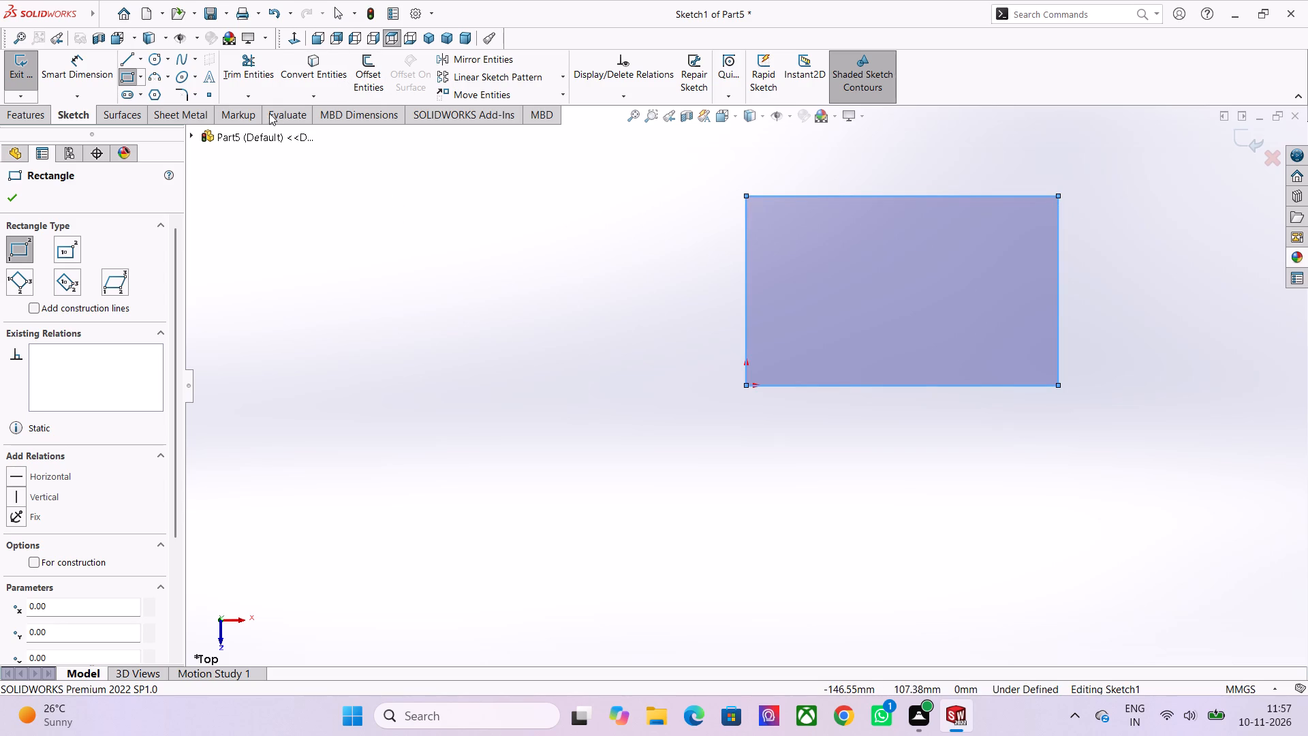
Round the rectangle's two upper corners with 10 mm sketch fillets.
{"action": "left_click", "coordinate": [185, 95]}
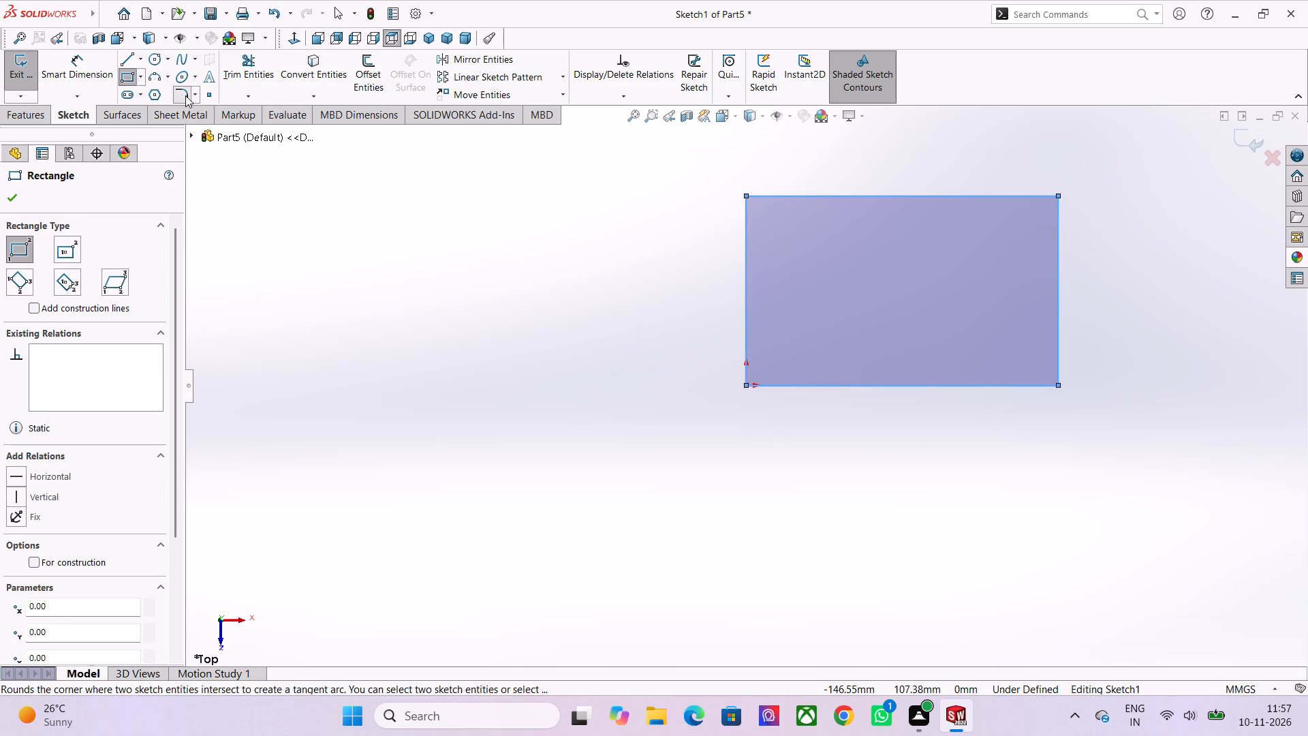
{"action": "left_click", "coordinate": [747, 196]}
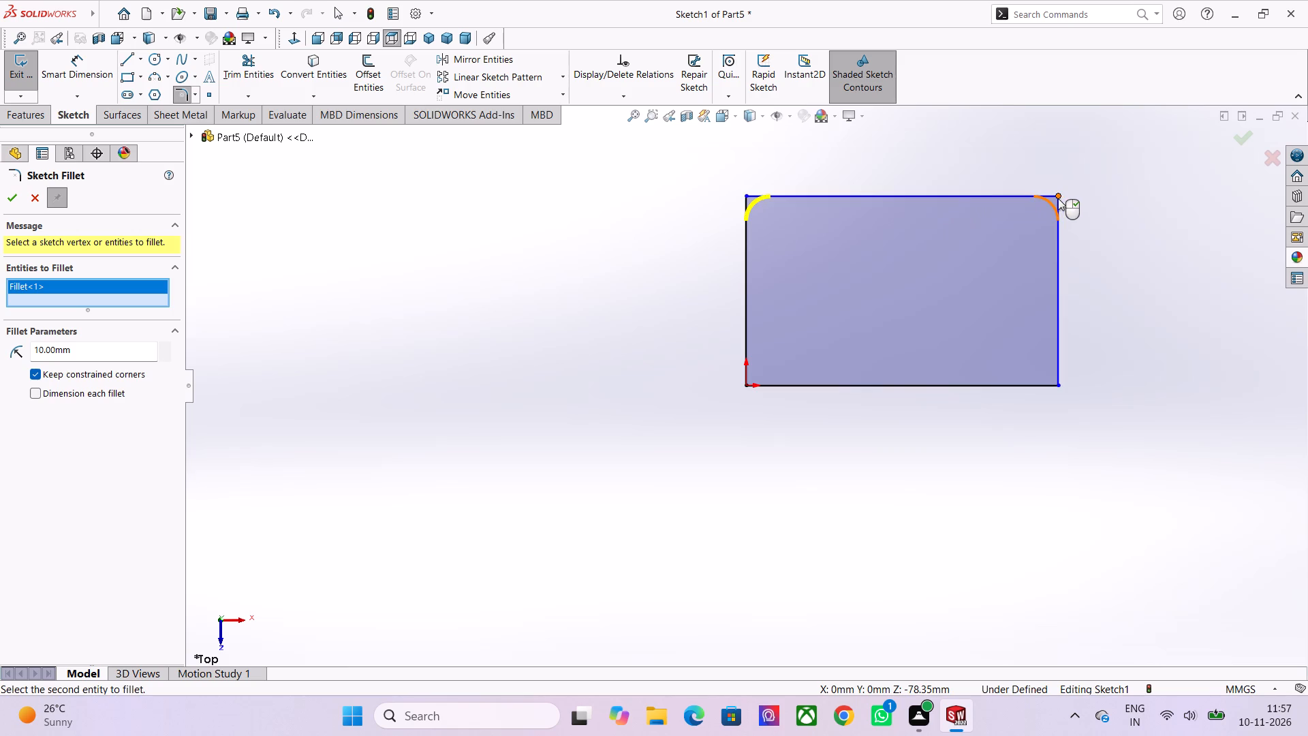
{"action": "left_click", "coordinate": [1058, 198]}
{"action": "left_click", "coordinate": [8, 202]}
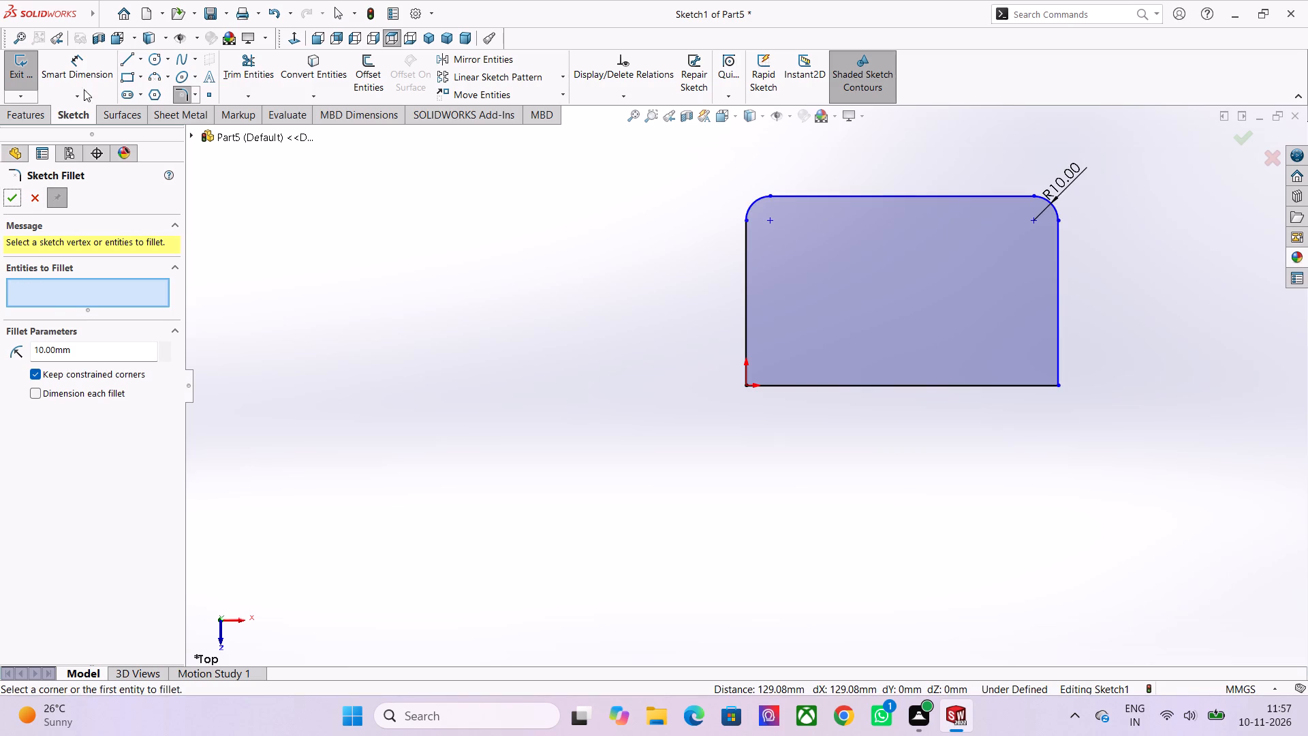
Dimension the rectangle's bottom edge and set its length to 271 mm.
{"action": "left_click", "coordinate": [89, 76]}
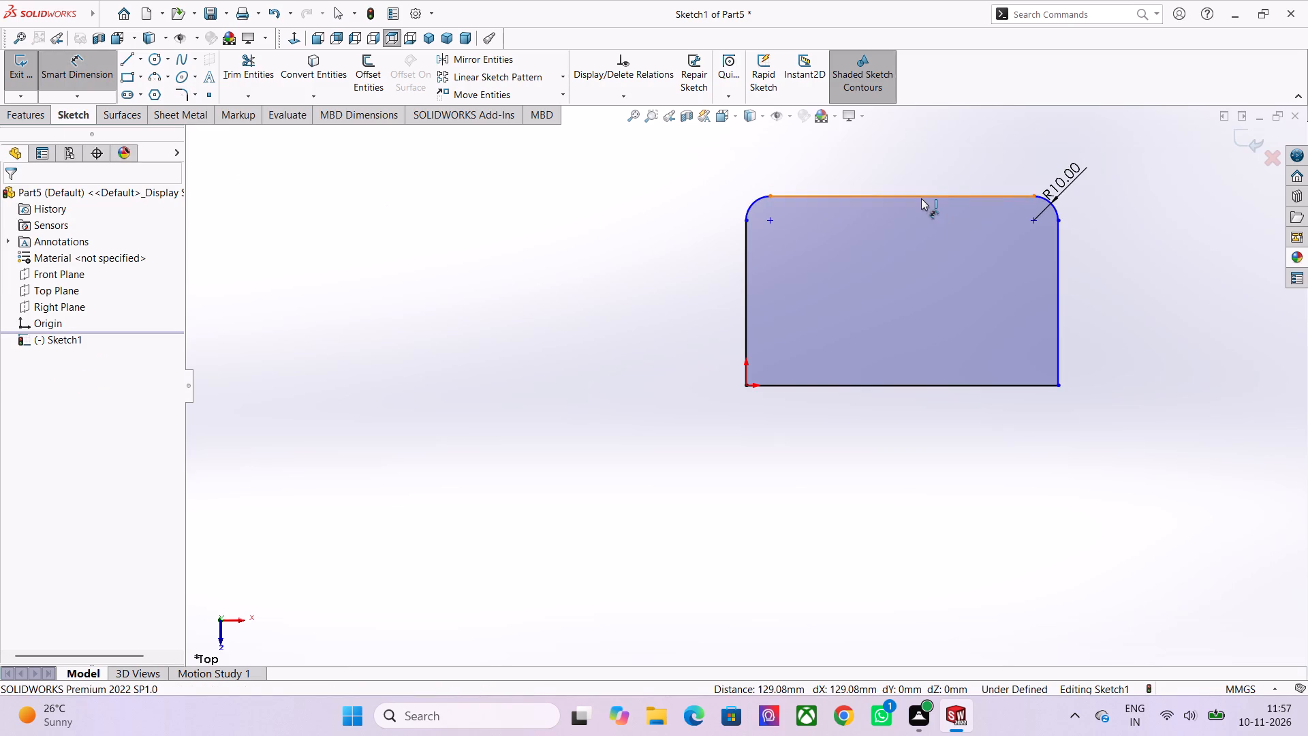
{"action": "left_click", "coordinate": [918, 192]}
{"action": "scroll", "coordinate": [918, 192], "scroll_direction": "down", "scroll_amount": 2}
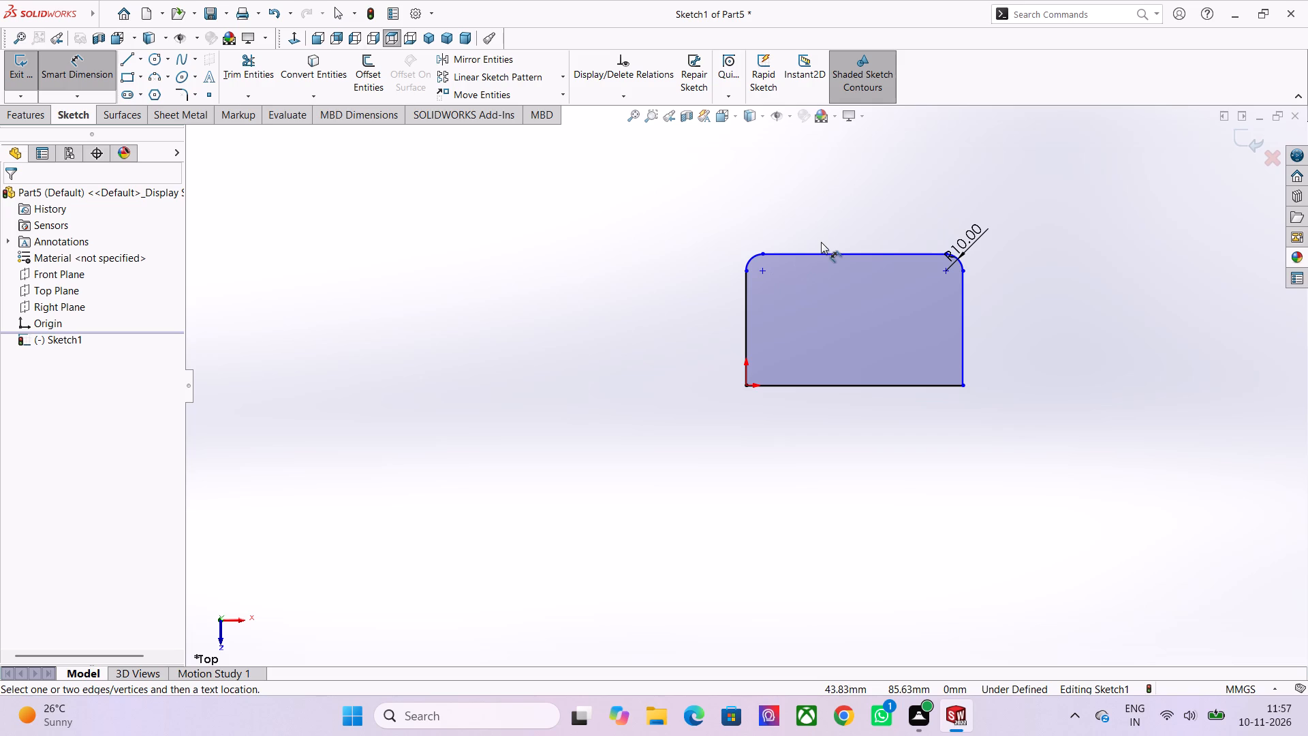
{"action": "left_click", "coordinate": [846, 387]}
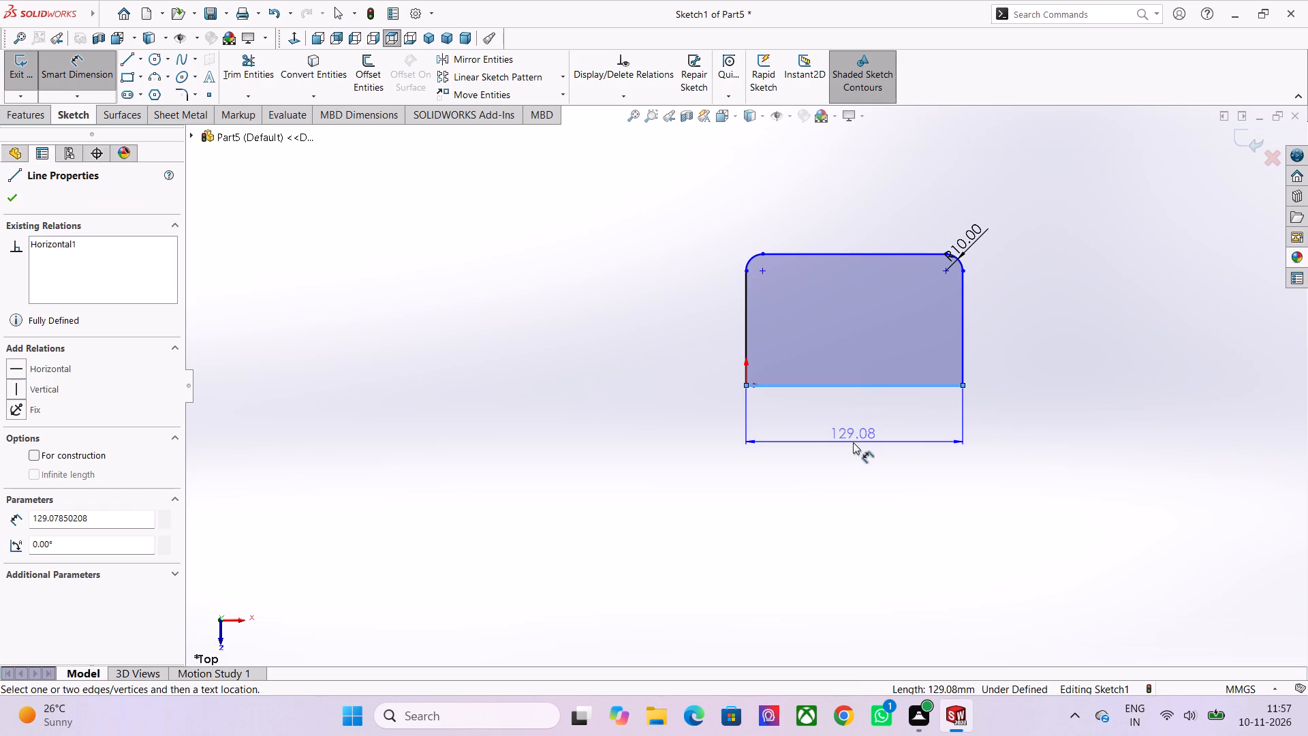
{"action": "left_click", "coordinate": [856, 196]}
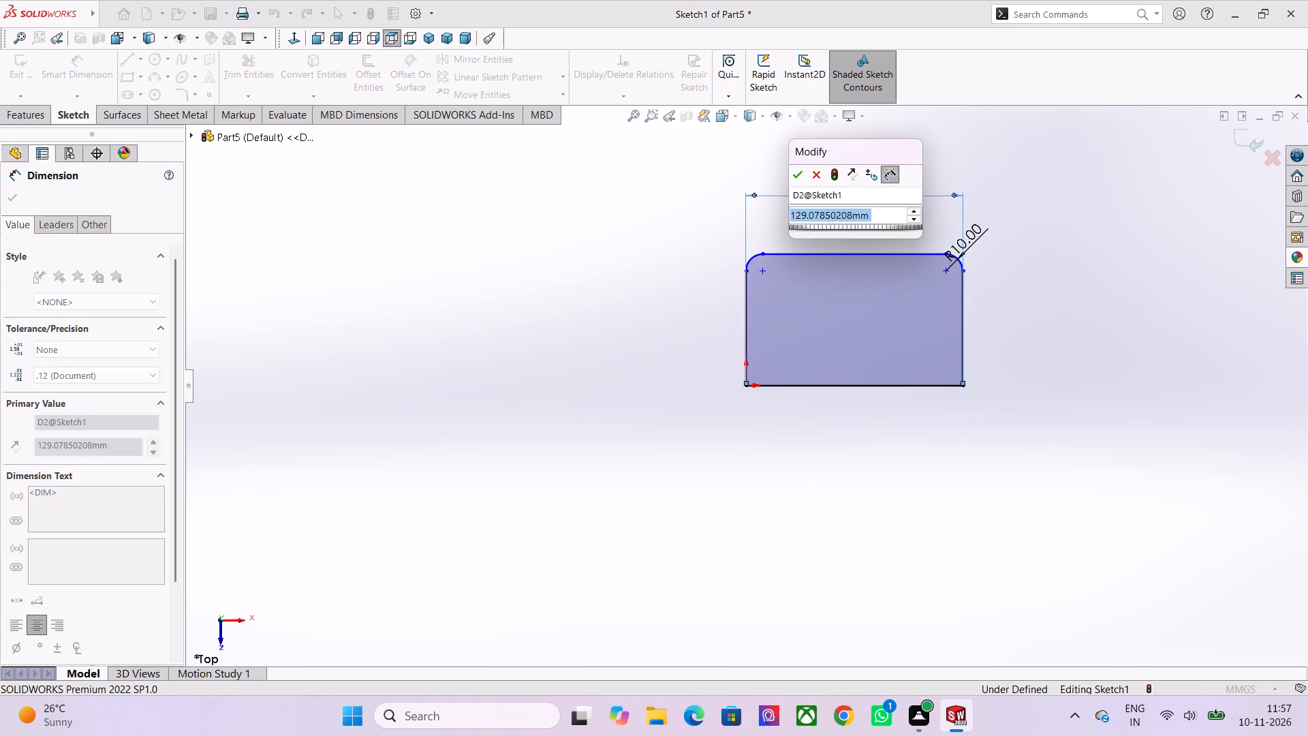
{"action": "type", "text": "271"}
{"action": "key", "text": "Return"}
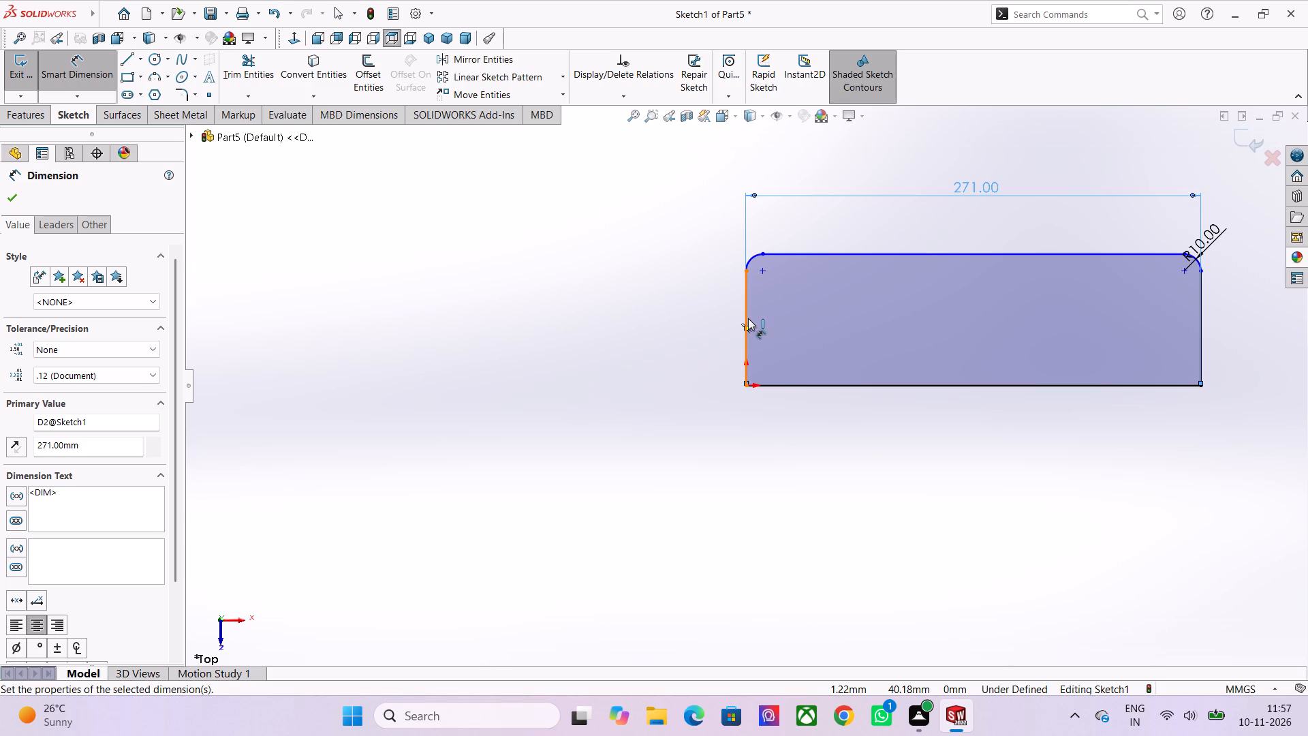
Dimension the distance between the profile's top and bottom edges and set it to 65 mm.
{"action": "left_click", "coordinate": [824, 255]}
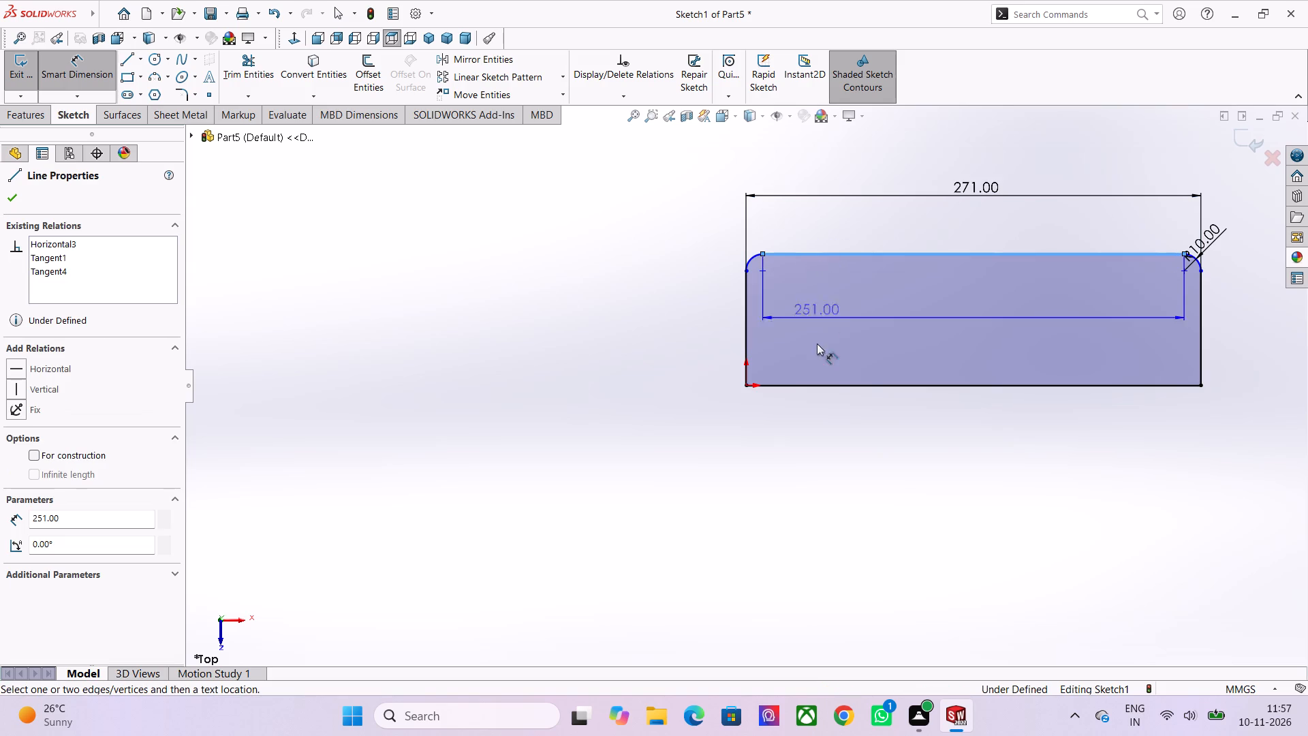
{"action": "left_click", "coordinate": [819, 384]}
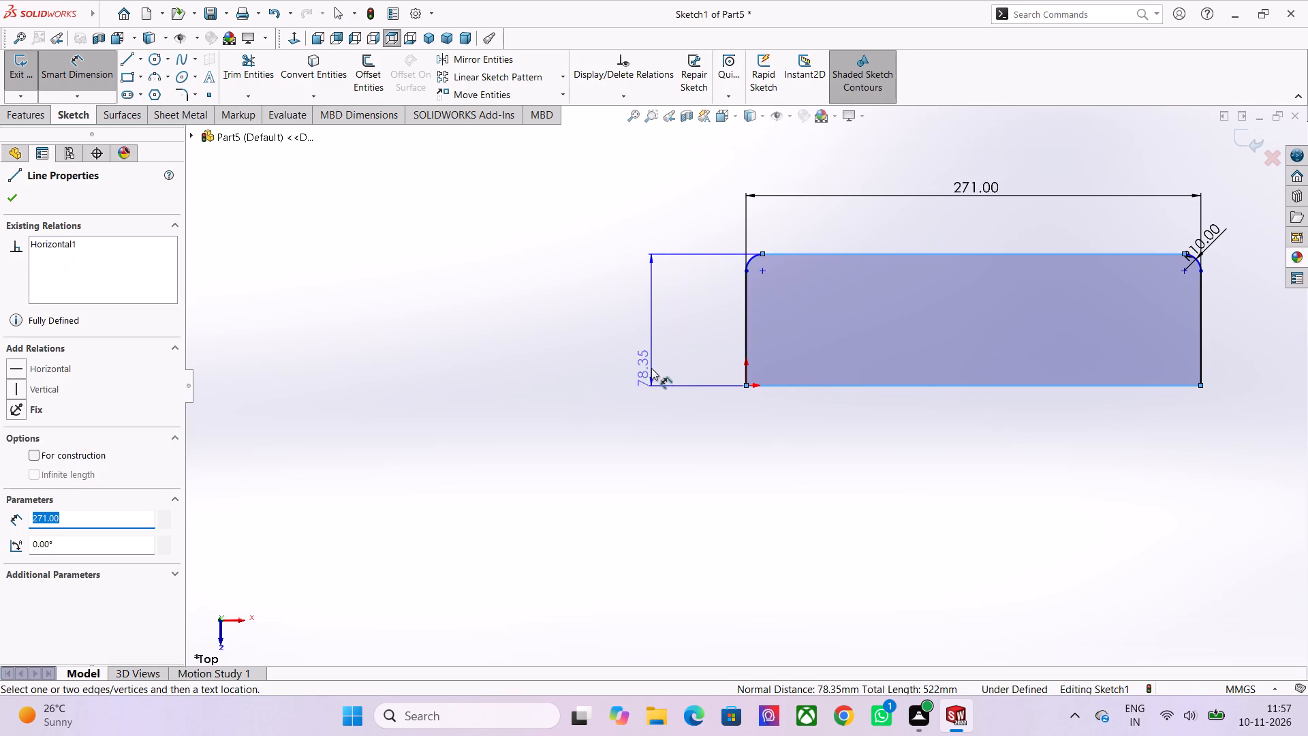
{"action": "left_click", "coordinate": [651, 368]}
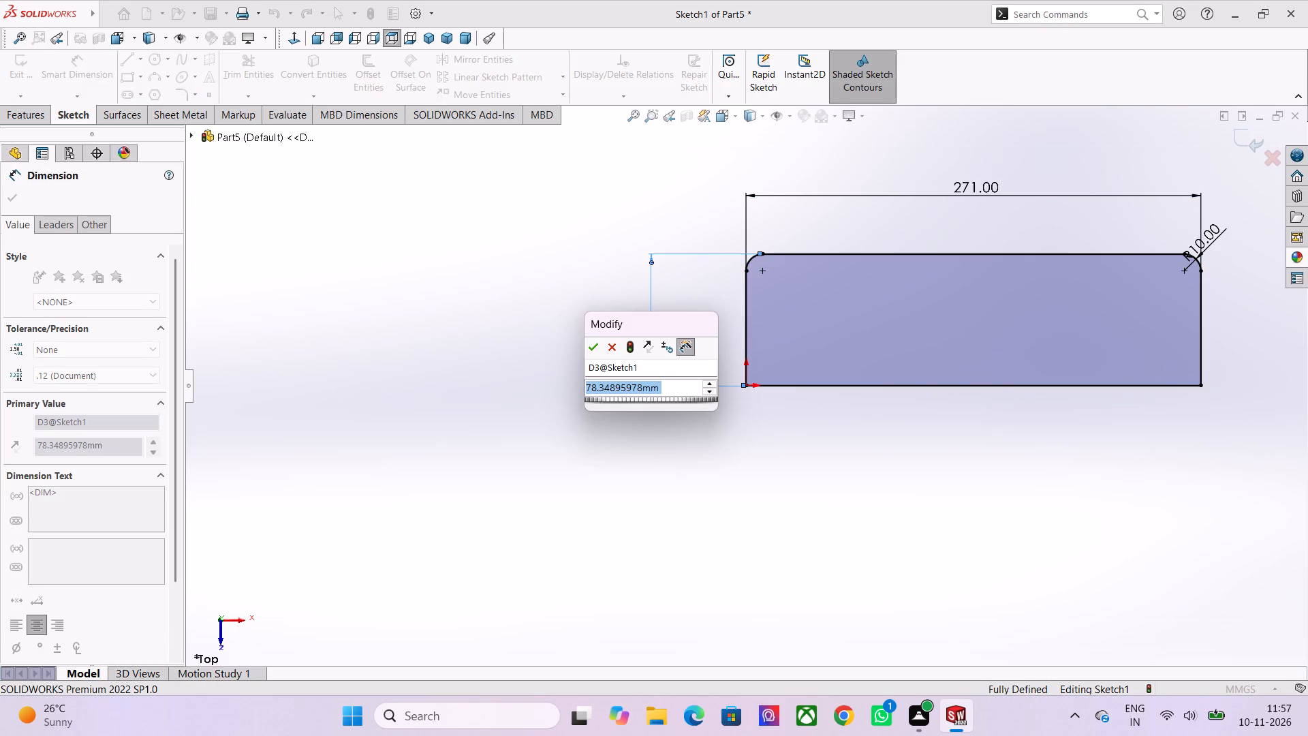
{"action": "type", "text": "65"}
{"action": "key", "text": "Return"}
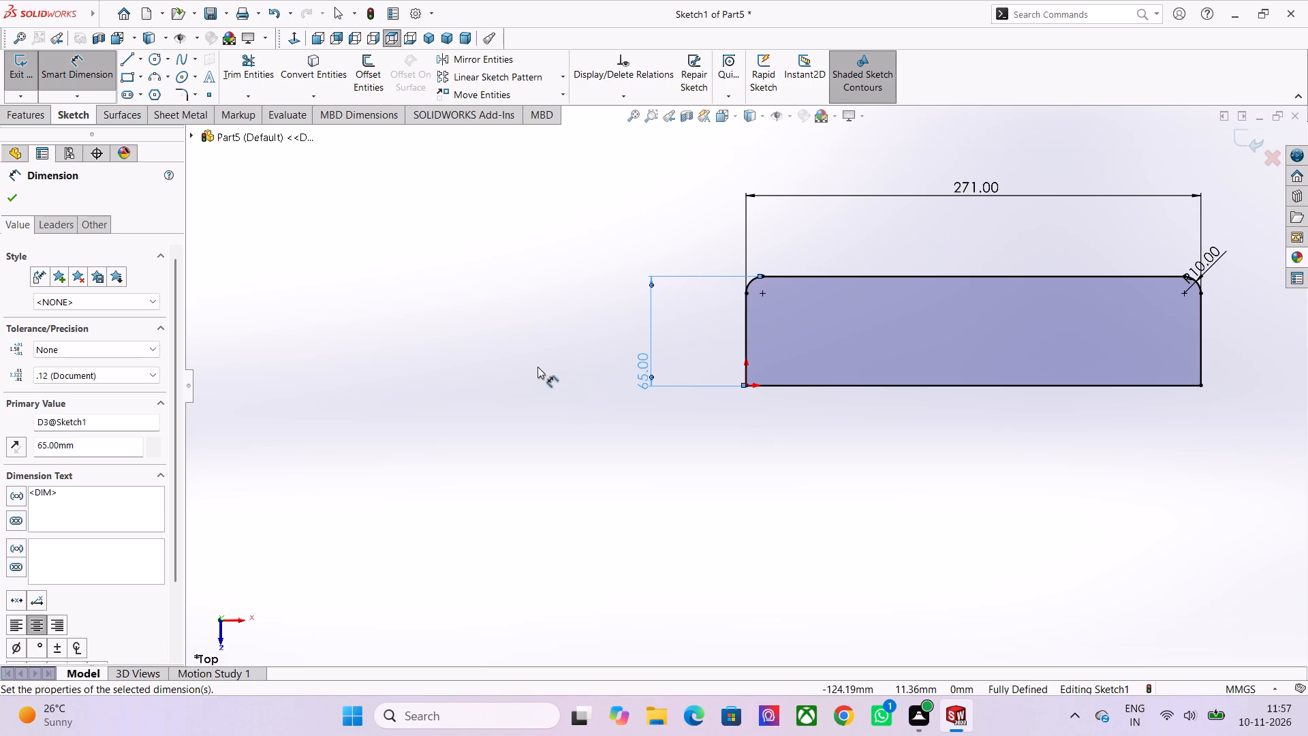
Draw a vertical centerline from the midpoint of the profile's bottom edge up to its top edge.
{"action": "left_click", "coordinate": [140, 52]}
{"action": "left_click", "coordinate": [144, 88]}
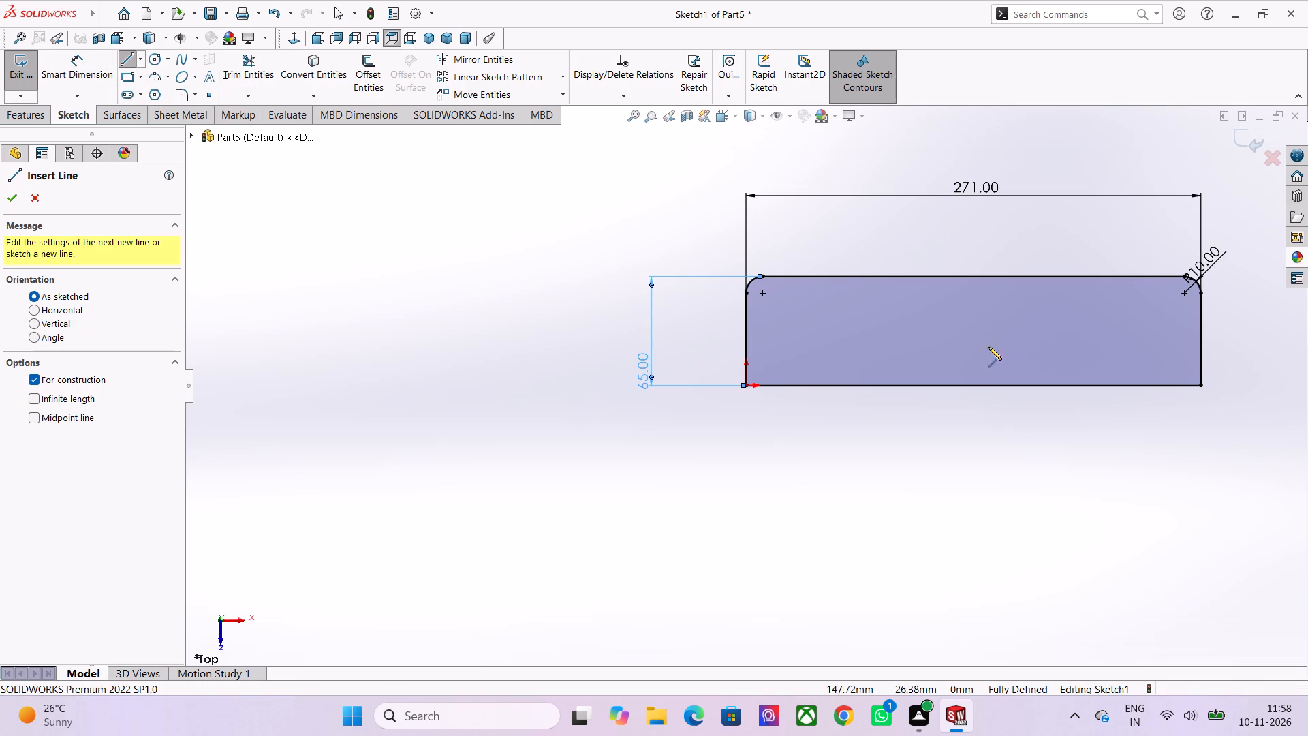
{"action": "left_click", "coordinate": [974, 387]}
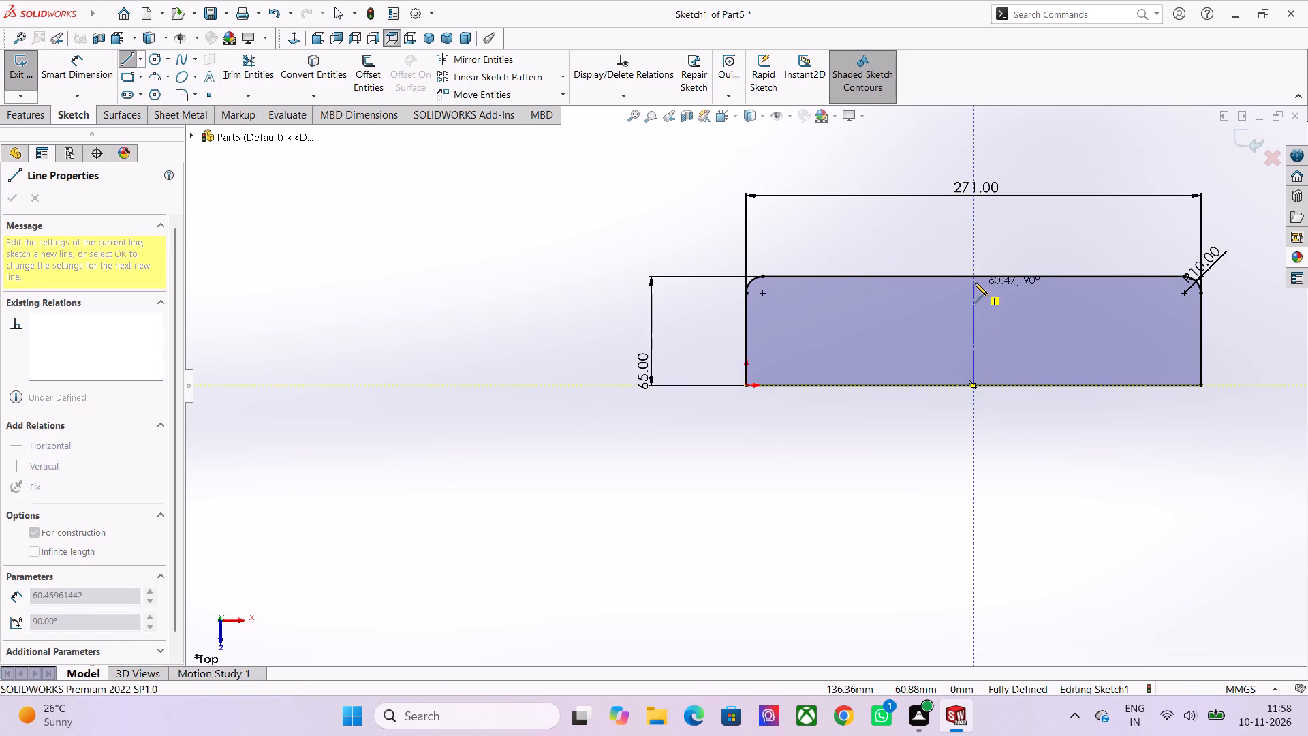
{"action": "left_click", "coordinate": [974, 276]}
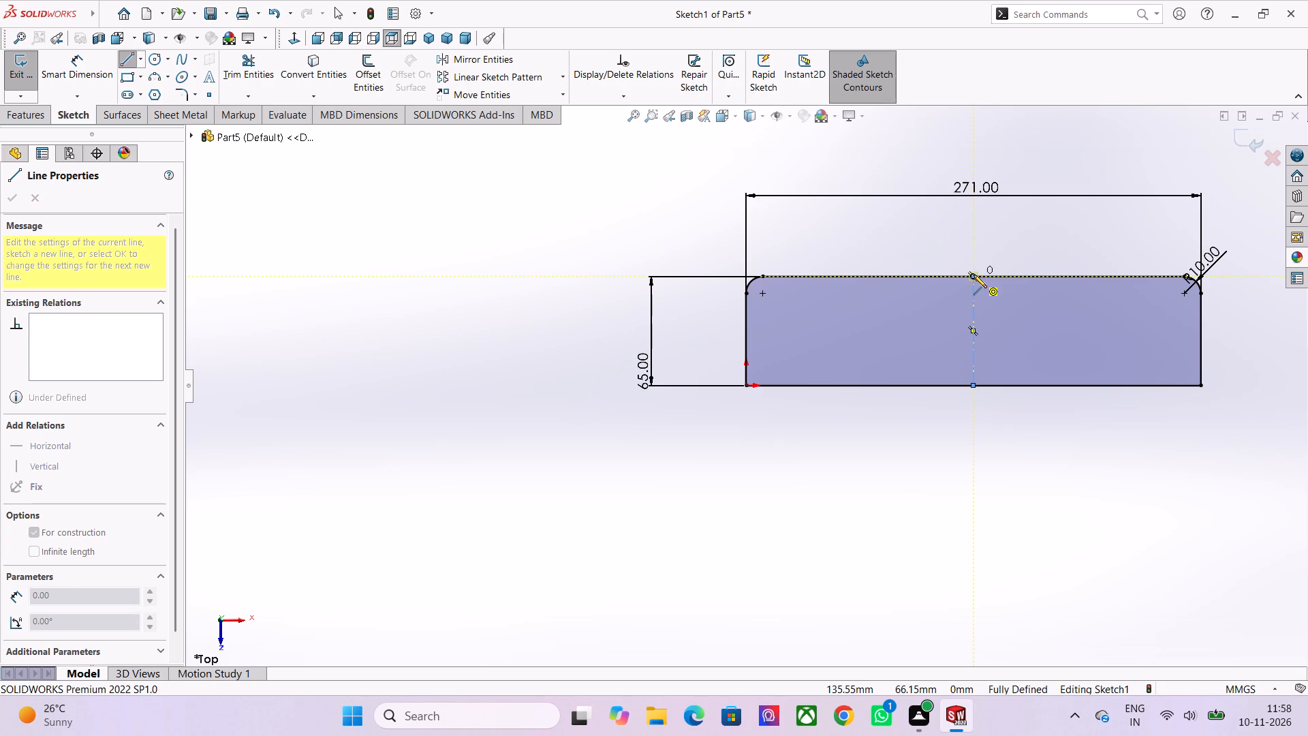
{"action": "key", "text": "Escape"}
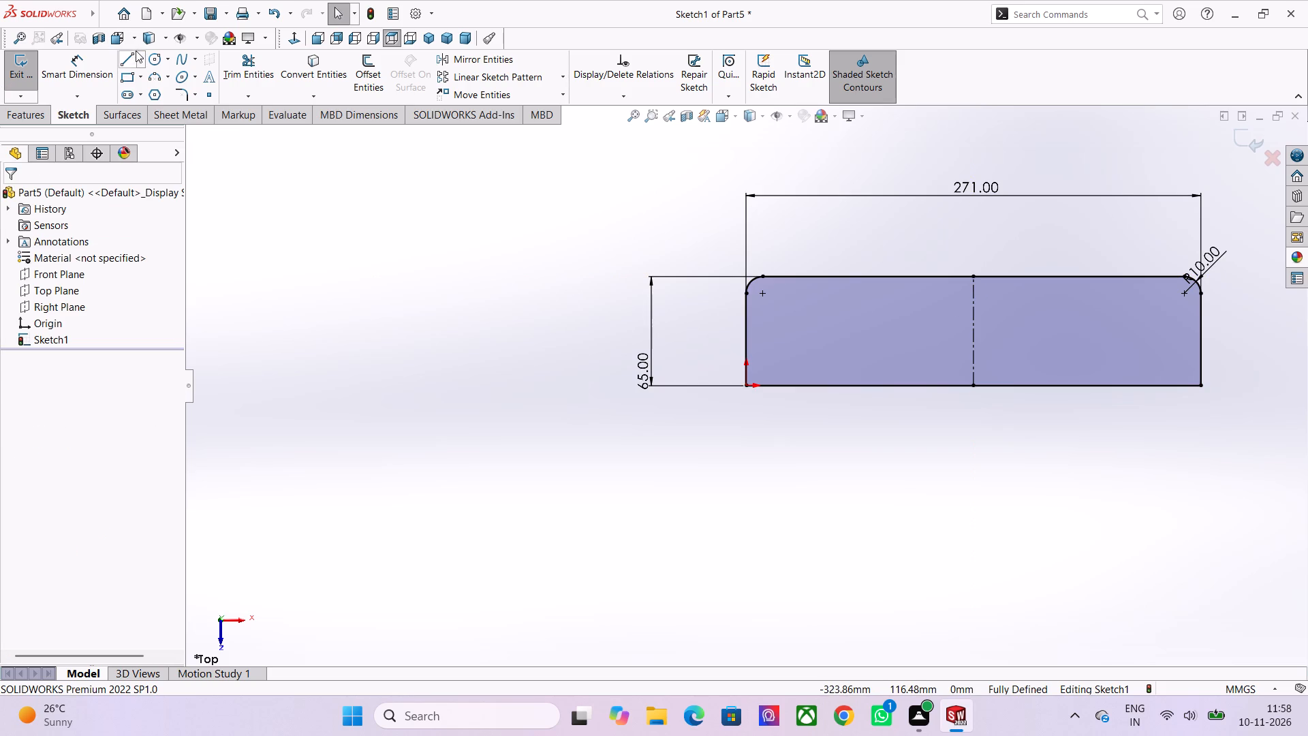
Sketch a circle of about 20 mm radius centred on the profile's bottom edge, near its right end.
{"action": "left_click", "coordinate": [146, 57]}
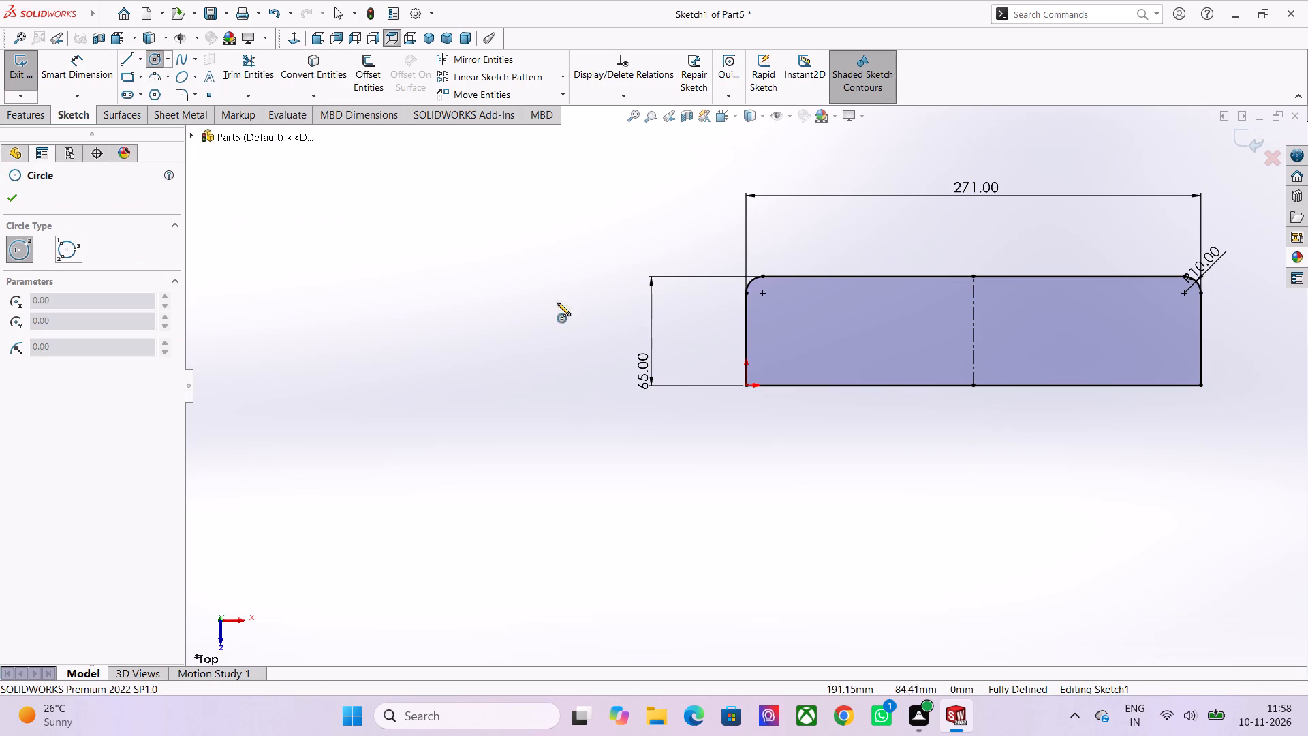
{"action": "scroll", "coordinate": [1196, 414], "scroll_direction": "up", "scroll_amount": 3}
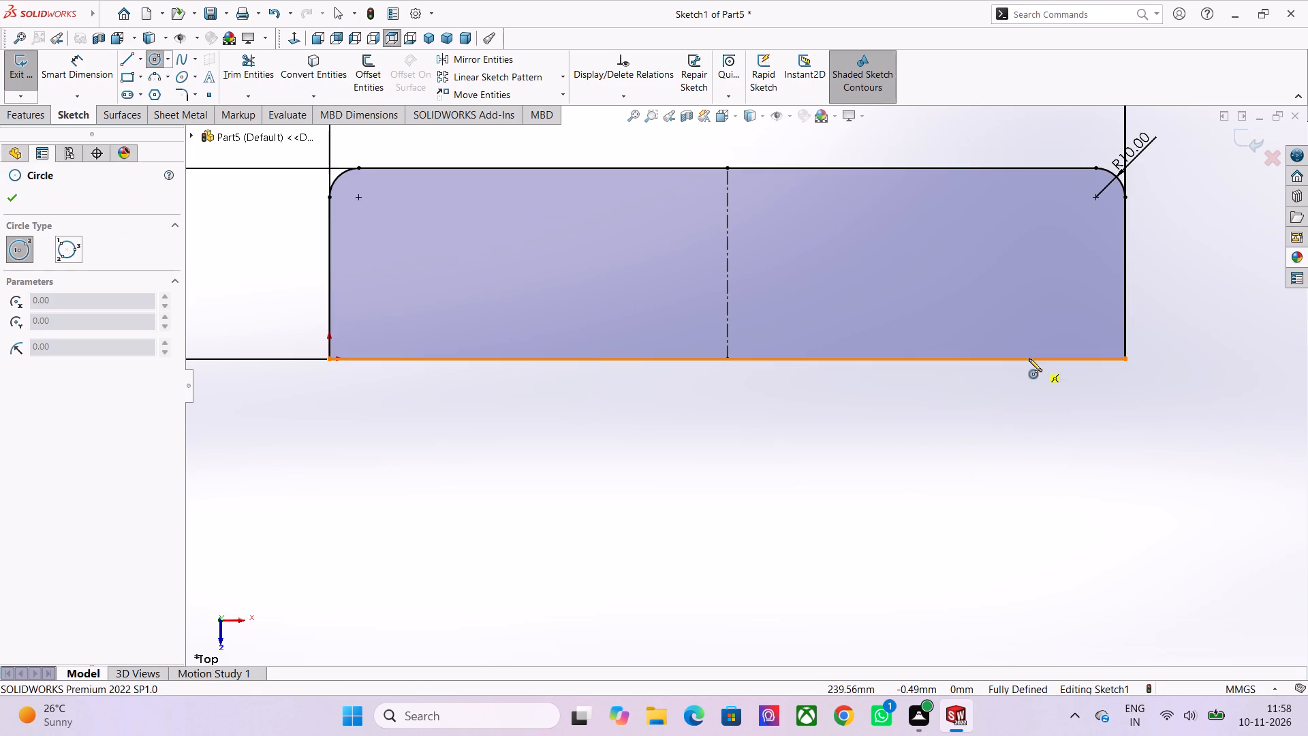
{"action": "left_click", "coordinate": [1027, 358]}
{"action": "left_click", "coordinate": [1033, 301]}
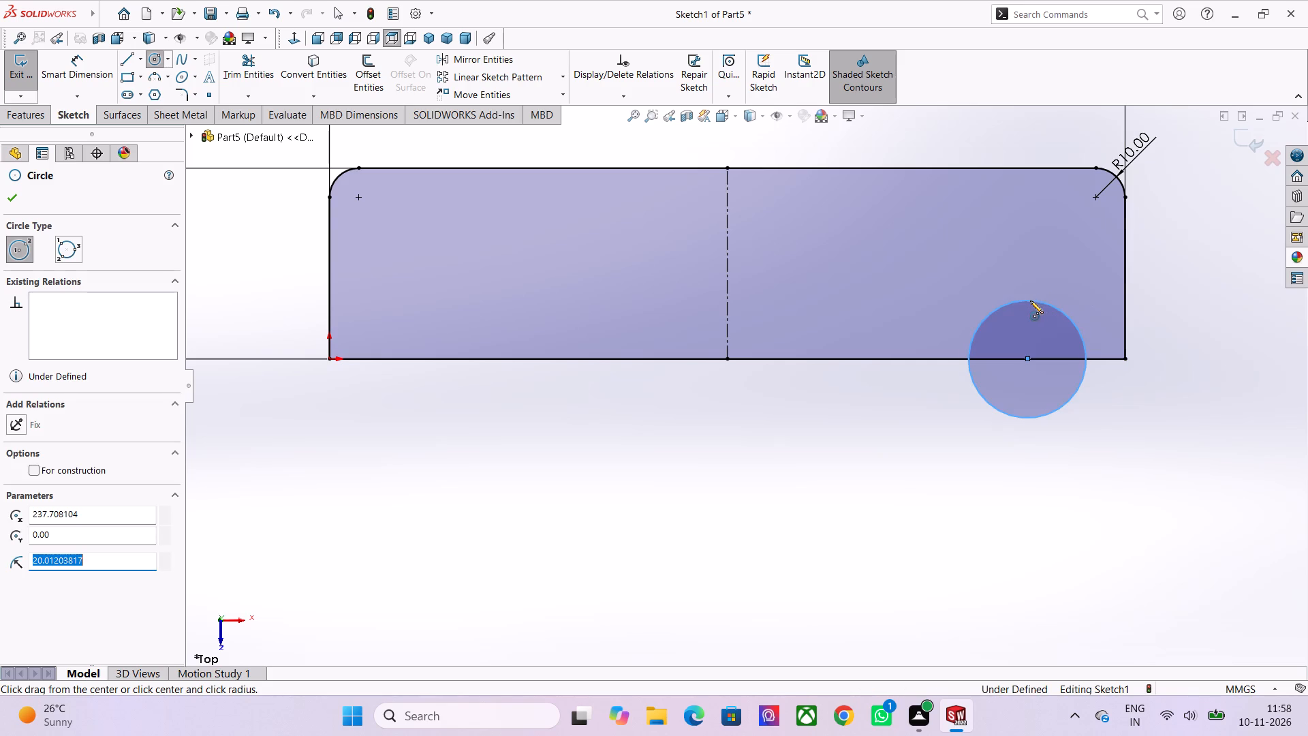
Trim the circle's lower half and the bottom-edge segment inside it to leave a semicircular notch.
{"action": "left_click", "coordinate": [227, 72]}
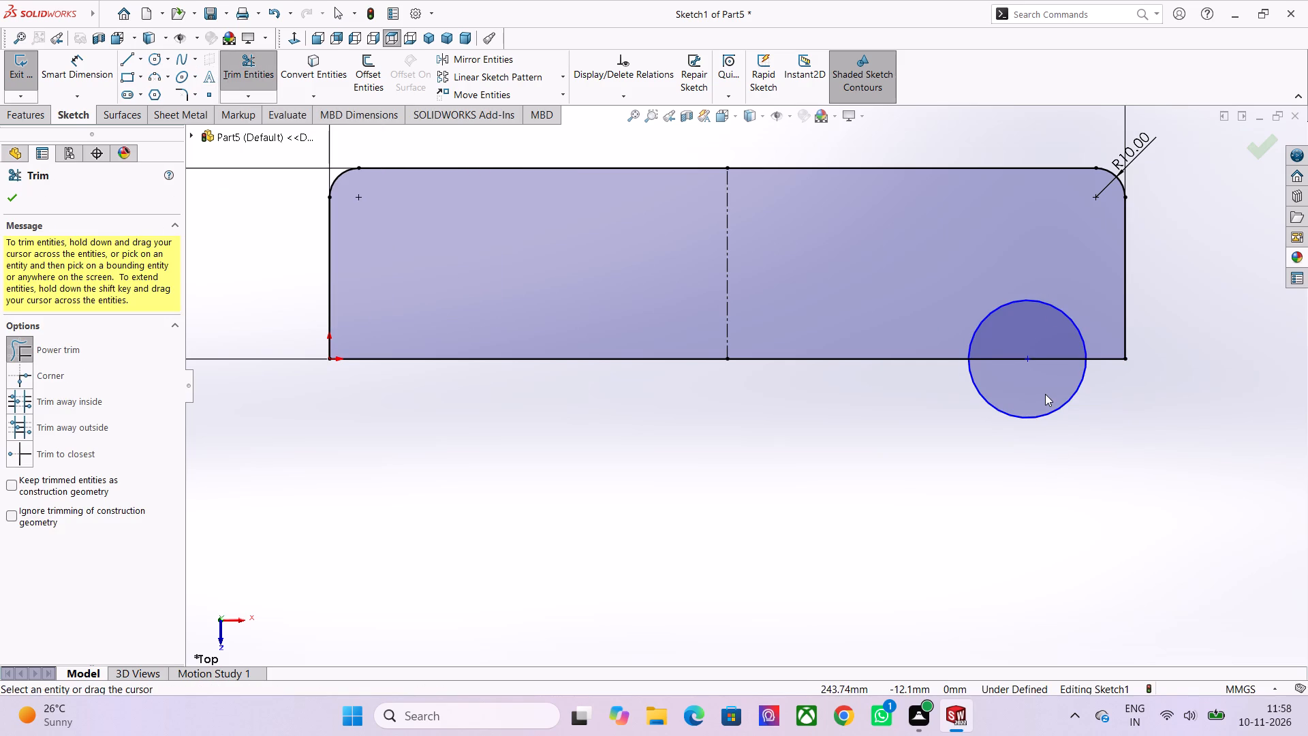
{"action": "left_click_drag", "start_coordinate": [1042, 390], "coordinate": [1026, 443]}
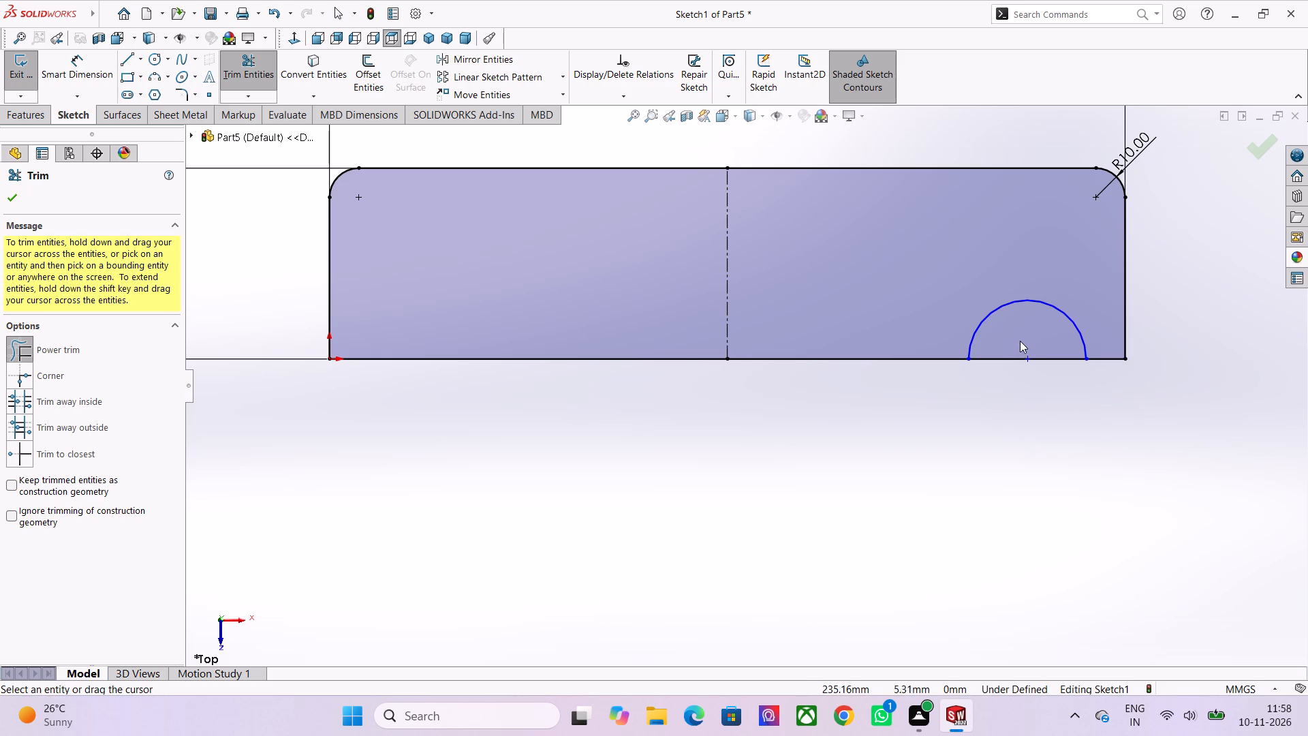
{"action": "left_click_drag", "start_coordinate": [1021, 337], "coordinate": [1012, 378]}
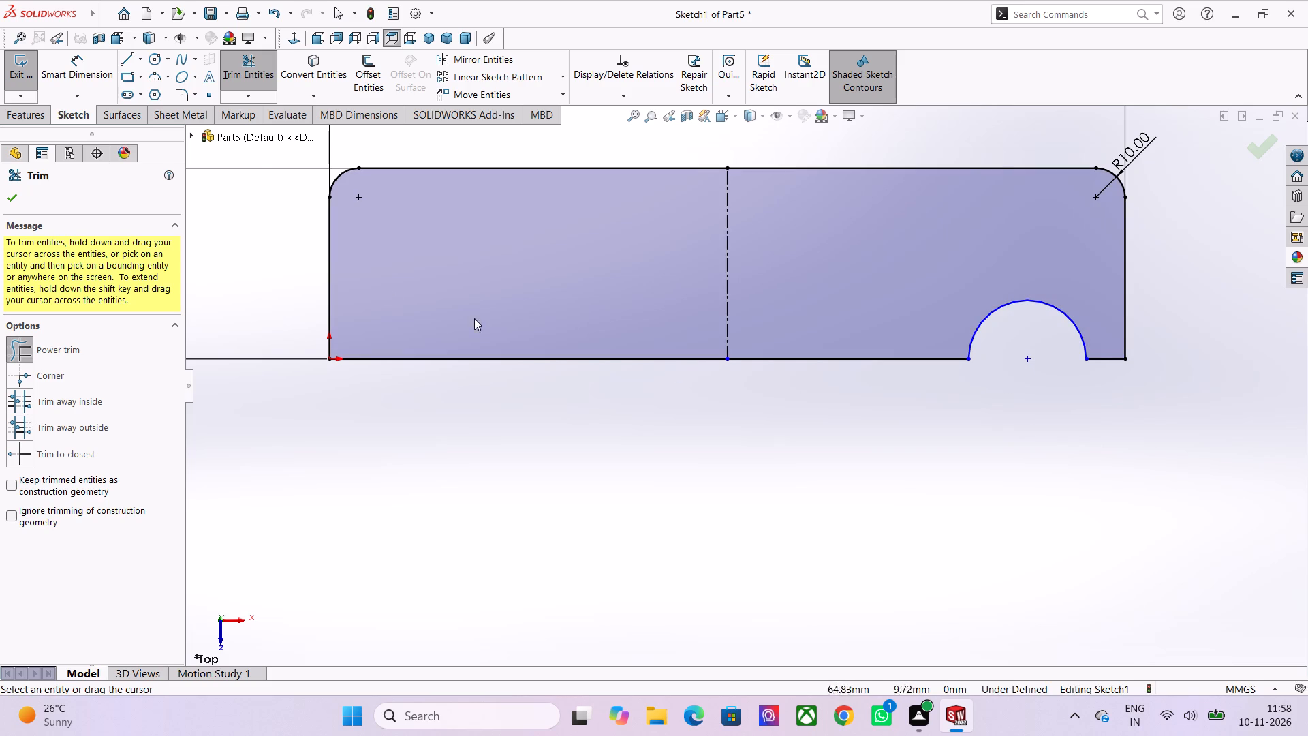
Dimension the semicircular notch's arc and set its radius to 25 mm.
{"action": "left_click", "coordinate": [69, 68]}
{"action": "scroll", "coordinate": [1064, 288], "scroll_direction": "down", "scroll_amount": 1}
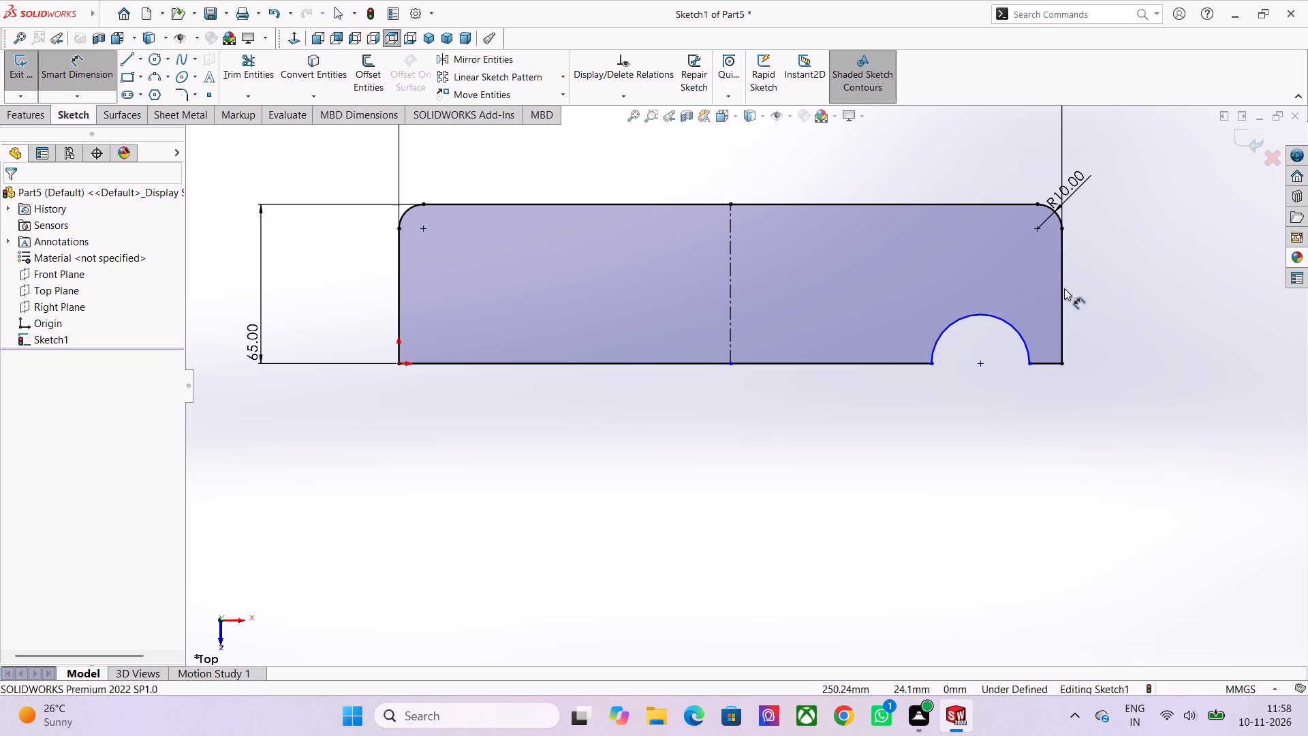
{"action": "scroll", "coordinate": [1064, 288], "scroll_direction": "down", "scroll_amount": 1}
{"action": "scroll", "coordinate": [978, 301], "scroll_direction": "down", "scroll_amount": 1}
{"action": "scroll", "coordinate": [909, 324], "scroll_direction": "up", "scroll_amount": 1}
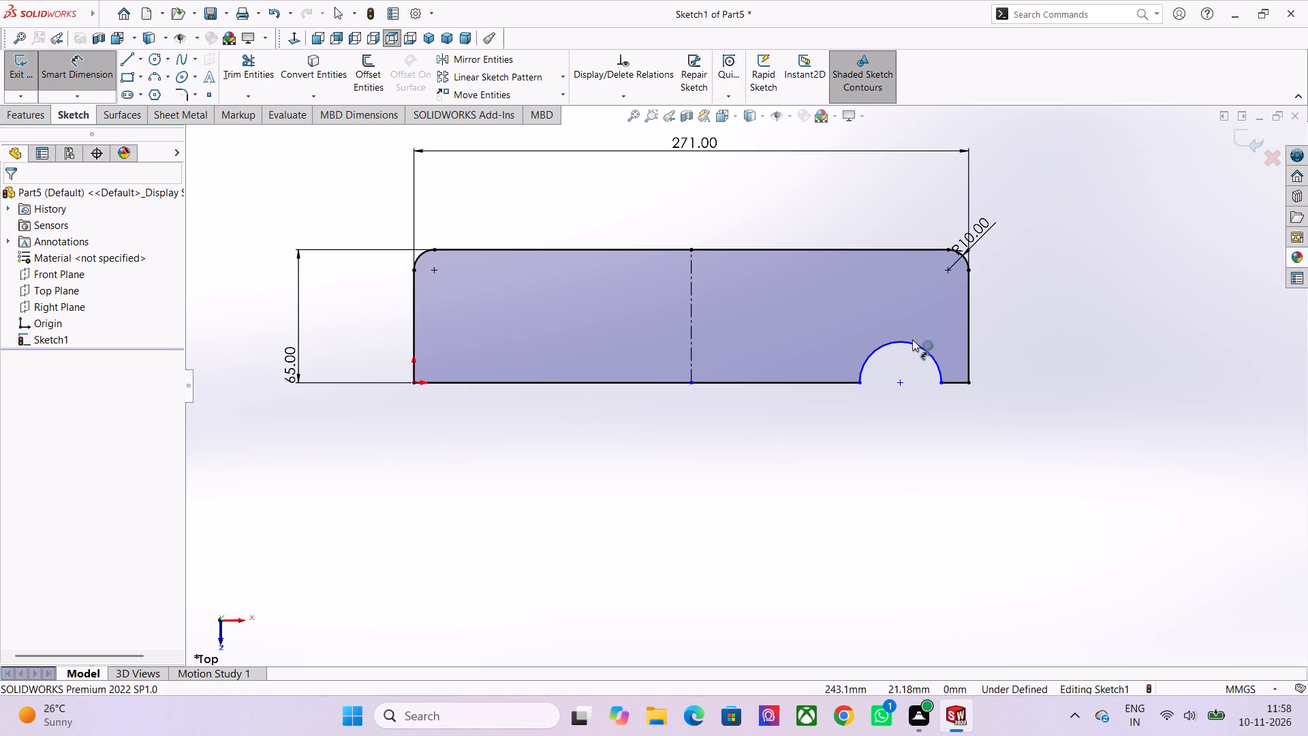
{"action": "left_click", "coordinate": [914, 343]}
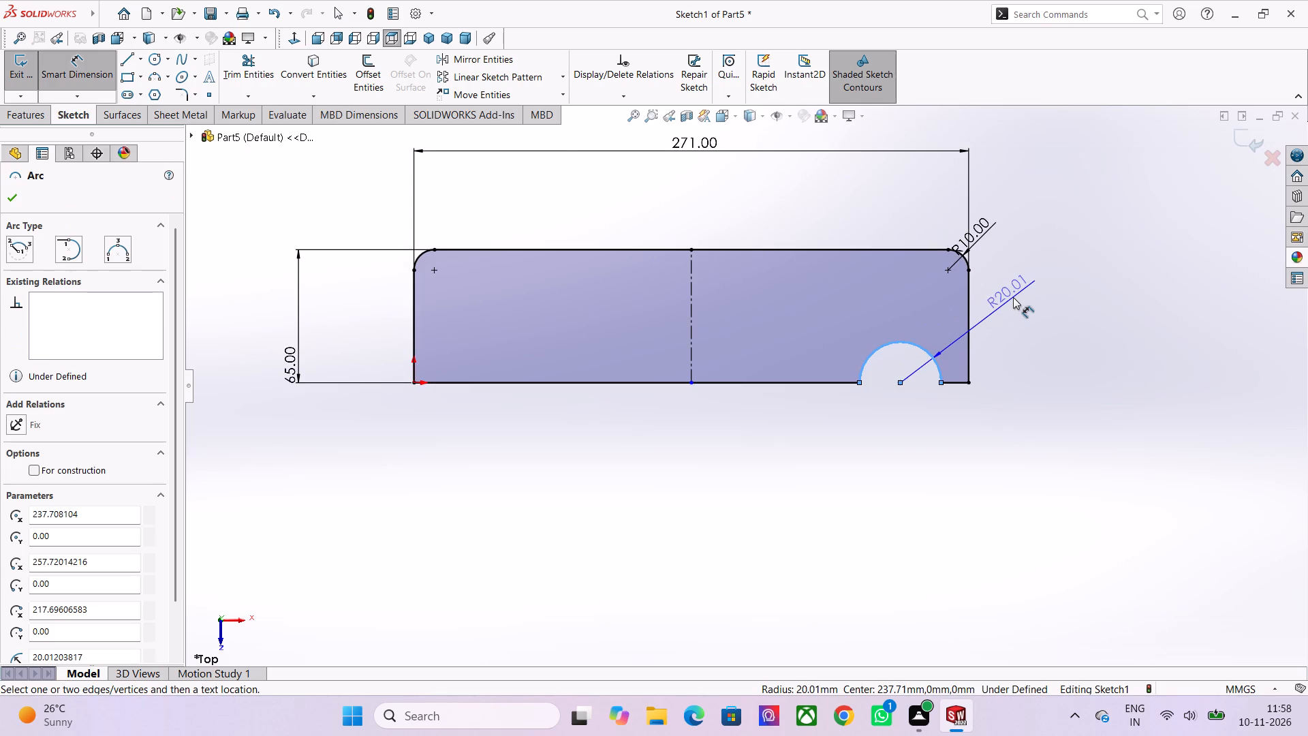
{"action": "left_click", "coordinate": [1013, 297]}
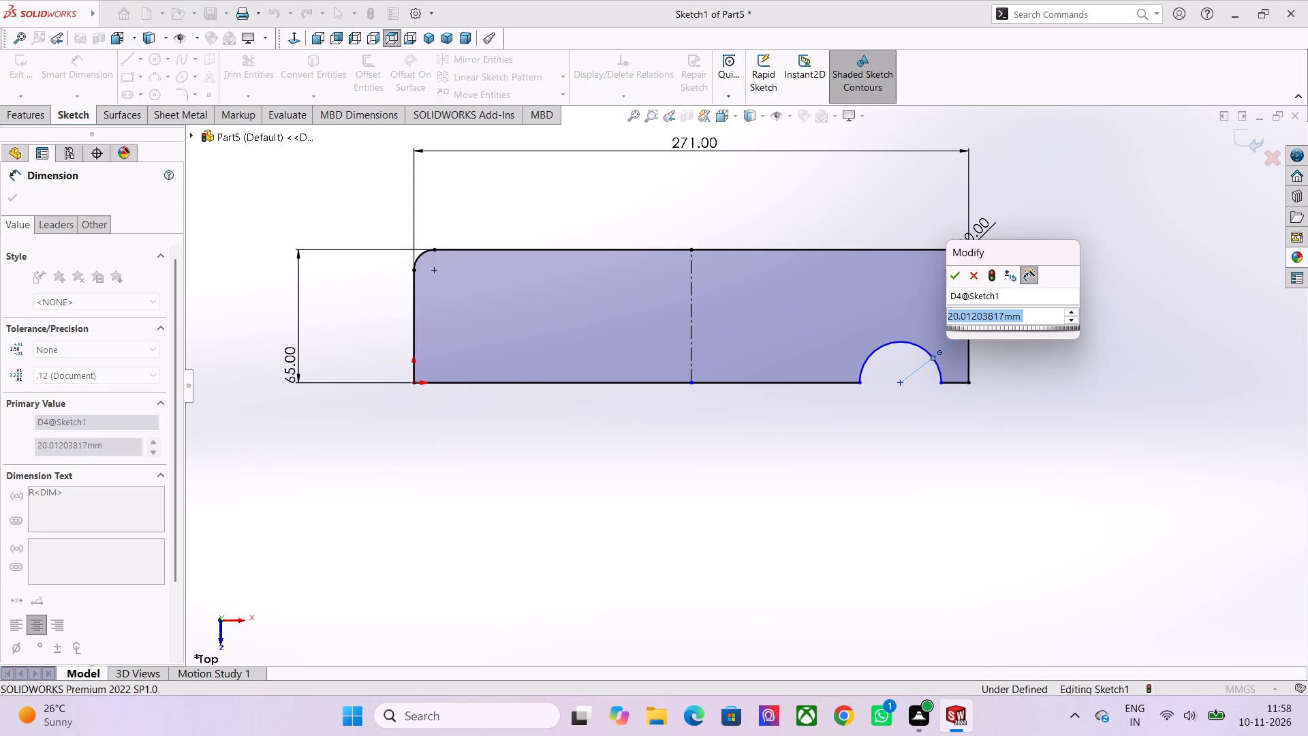
{"action": "key", "text": "2"}
{"action": "key", "text": "5"}
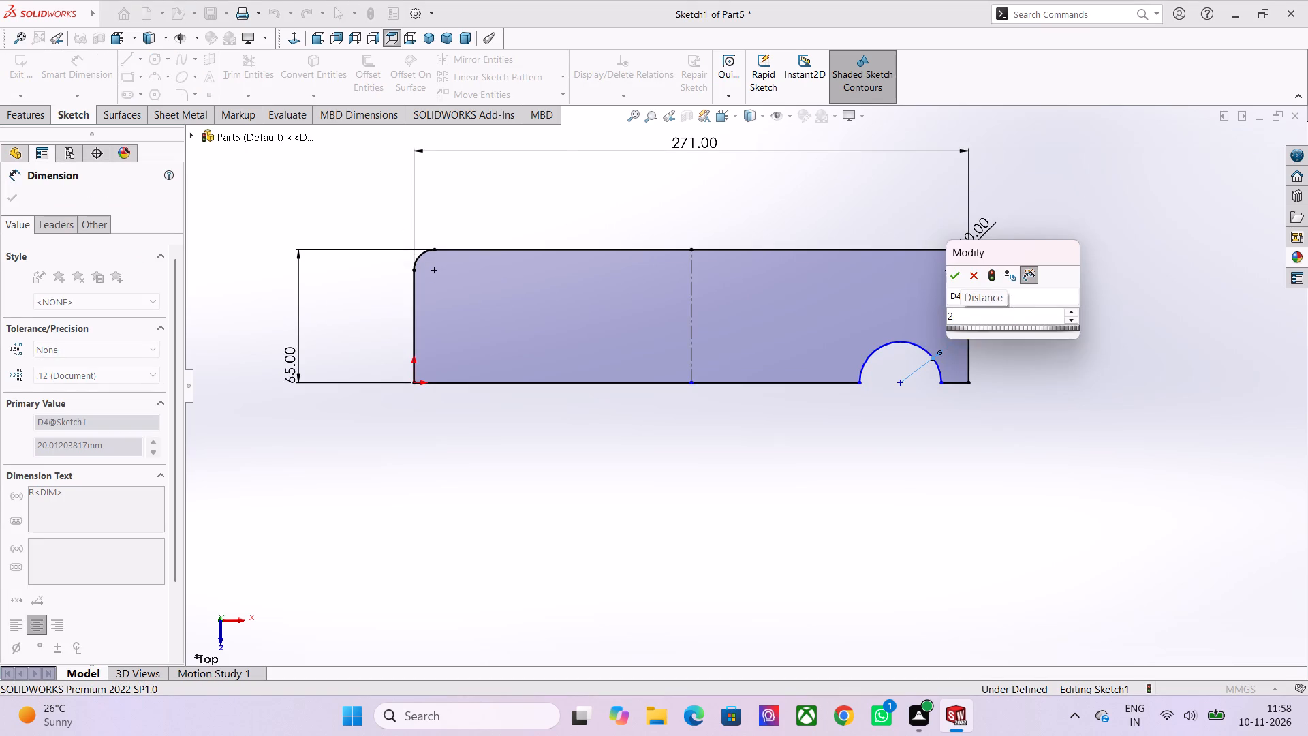
{"action": "key", "text": "Return"}
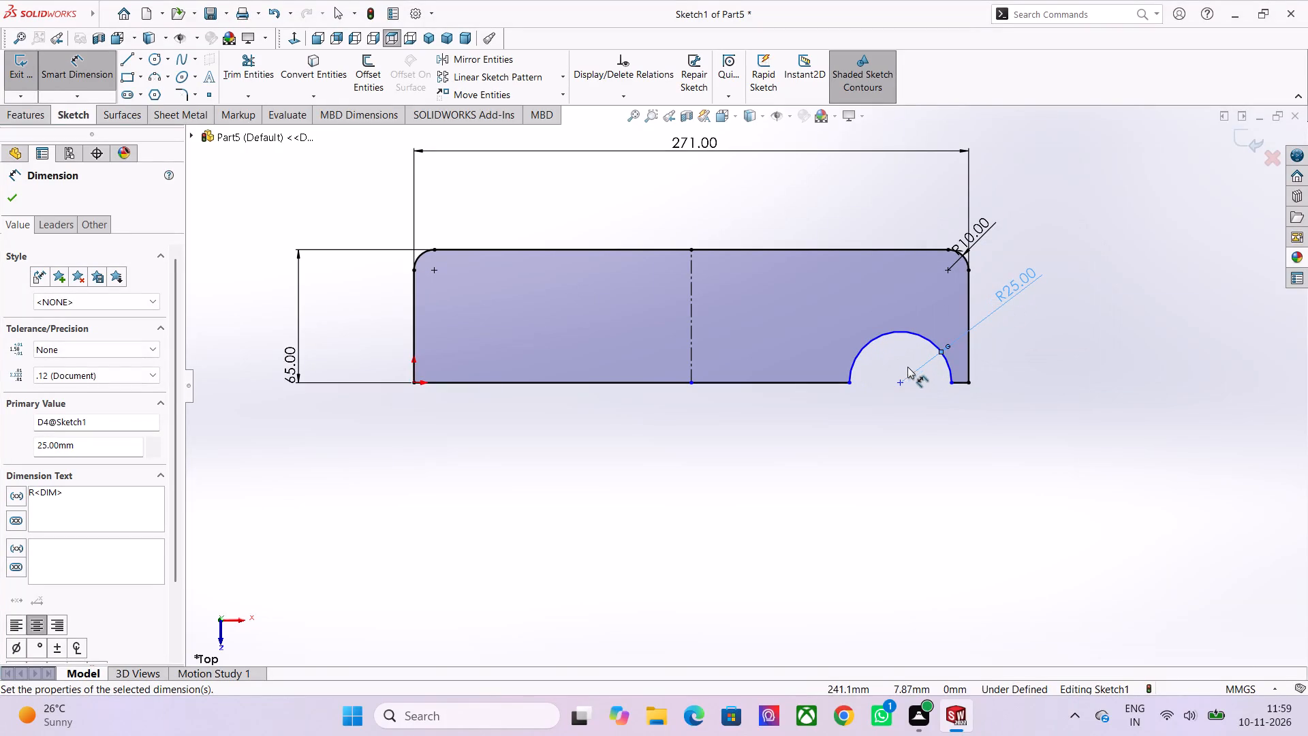
Dimension the short bottom-edge segment between the notch and the right corner and set it to 13 mm.
{"action": "left_click", "coordinate": [959, 382]}
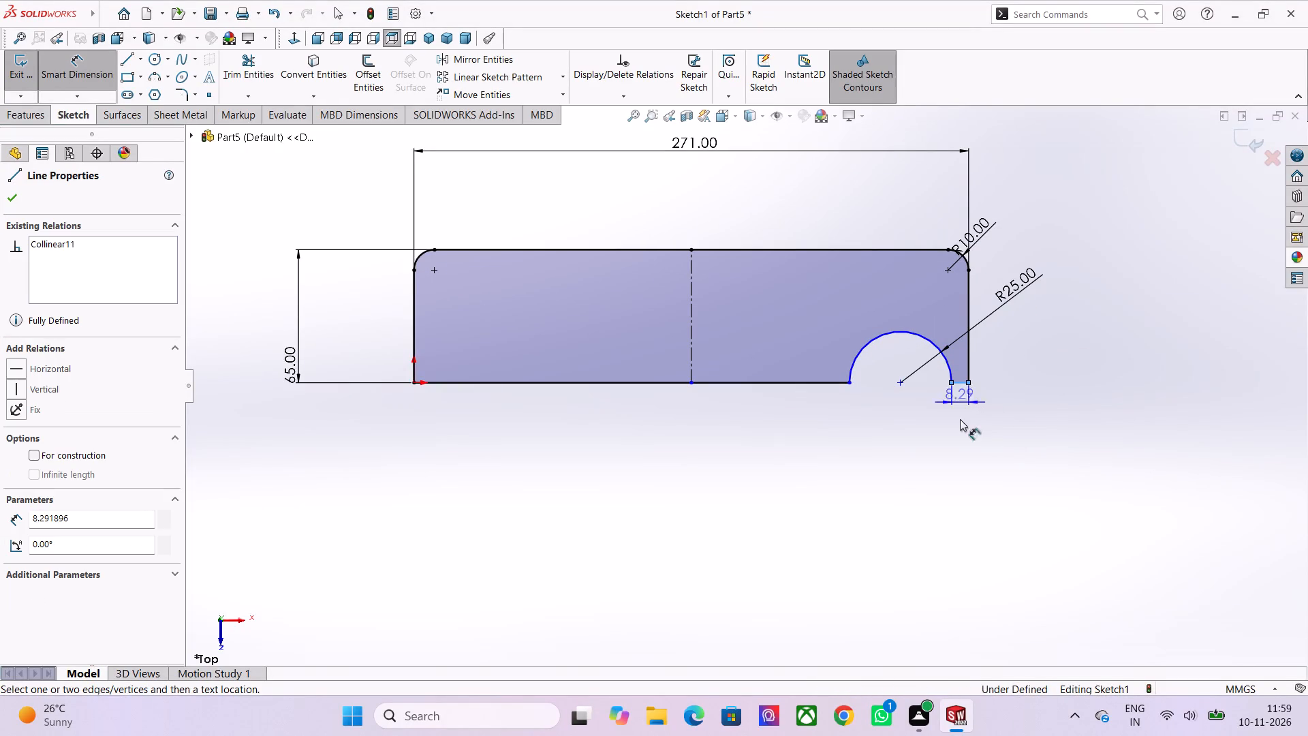
{"action": "left_click", "coordinate": [960, 429]}
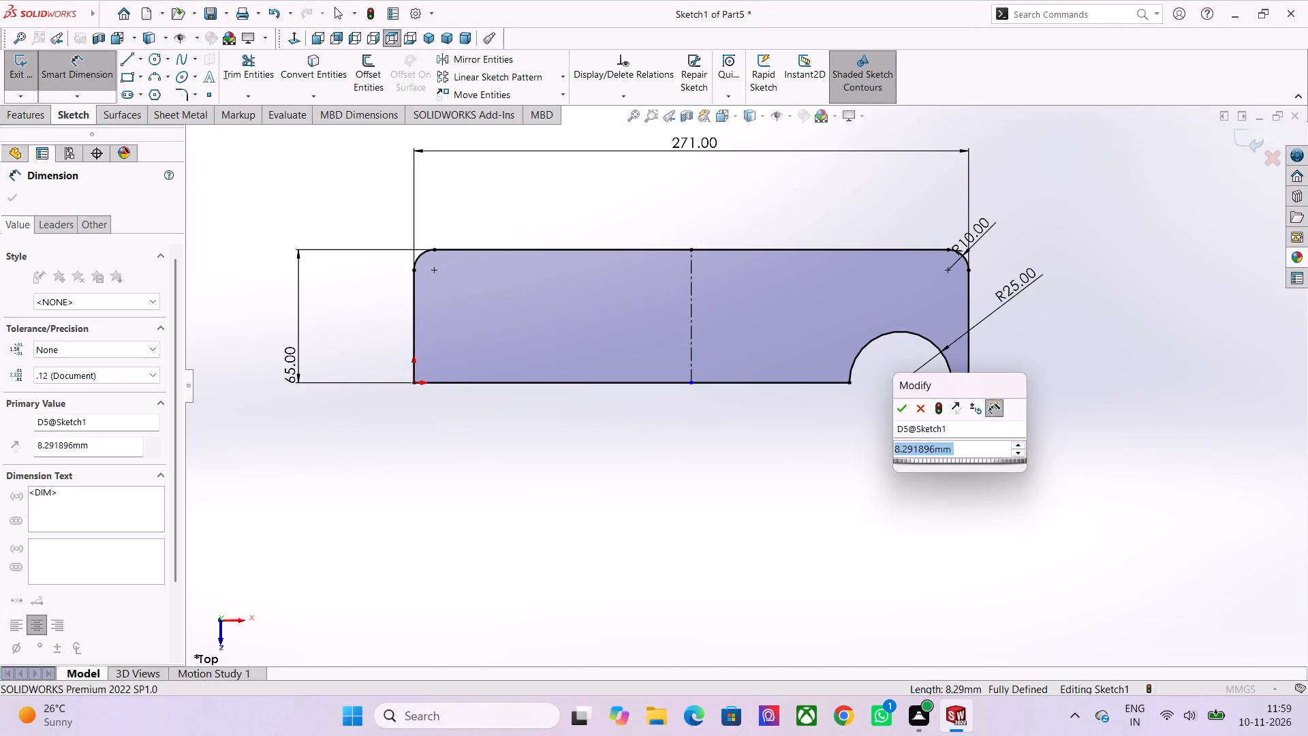
{"action": "type", "text": "13"}
{"action": "key", "text": "Return"}
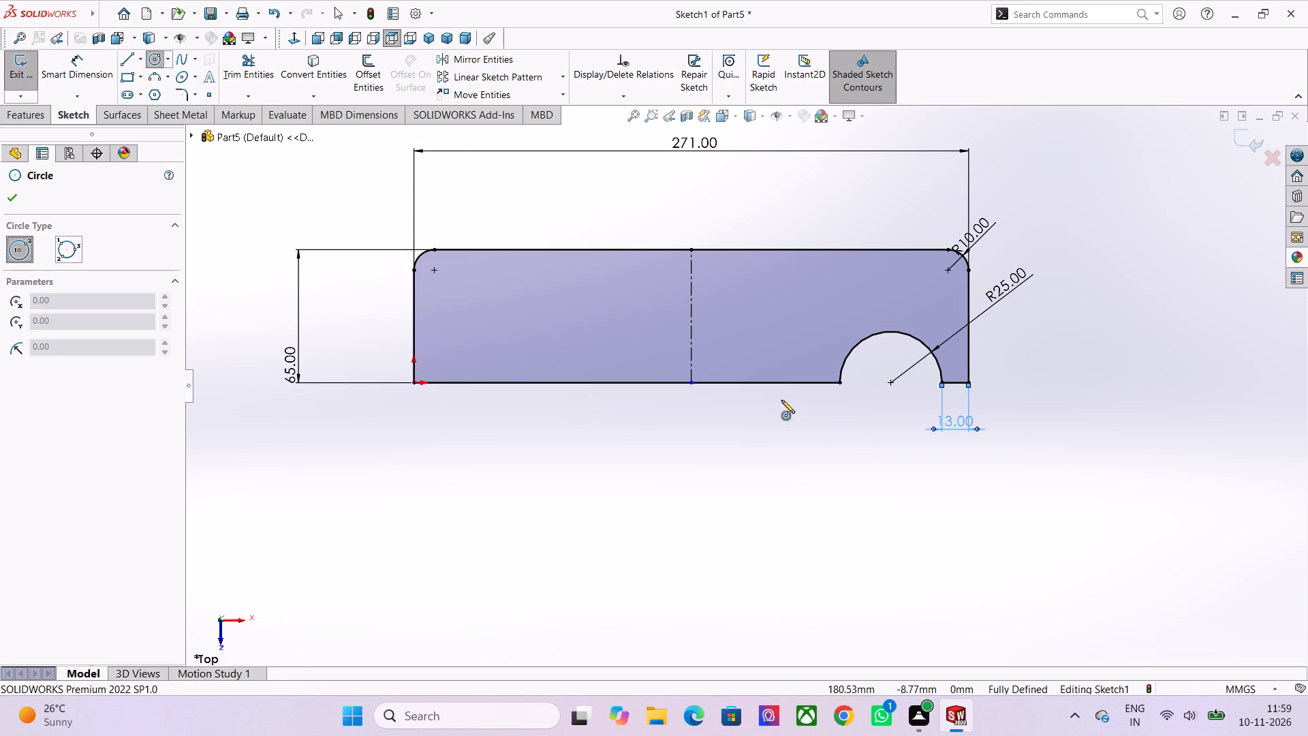
Sketch a circle of about 21.5 mm radius centred on the bottom edge, between the centerline and the notch.
{"action": "left_click", "coordinate": [754, 382]}
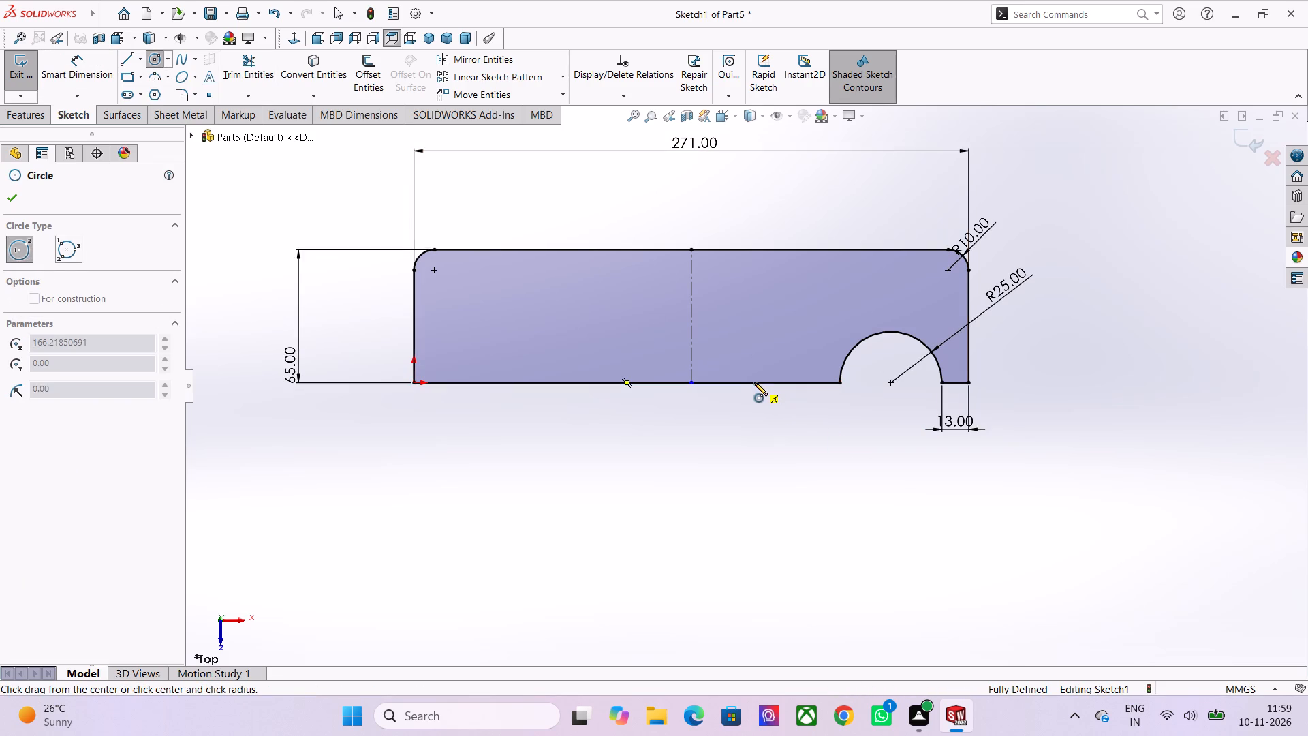
{"action": "left_click", "coordinate": [757, 339]}
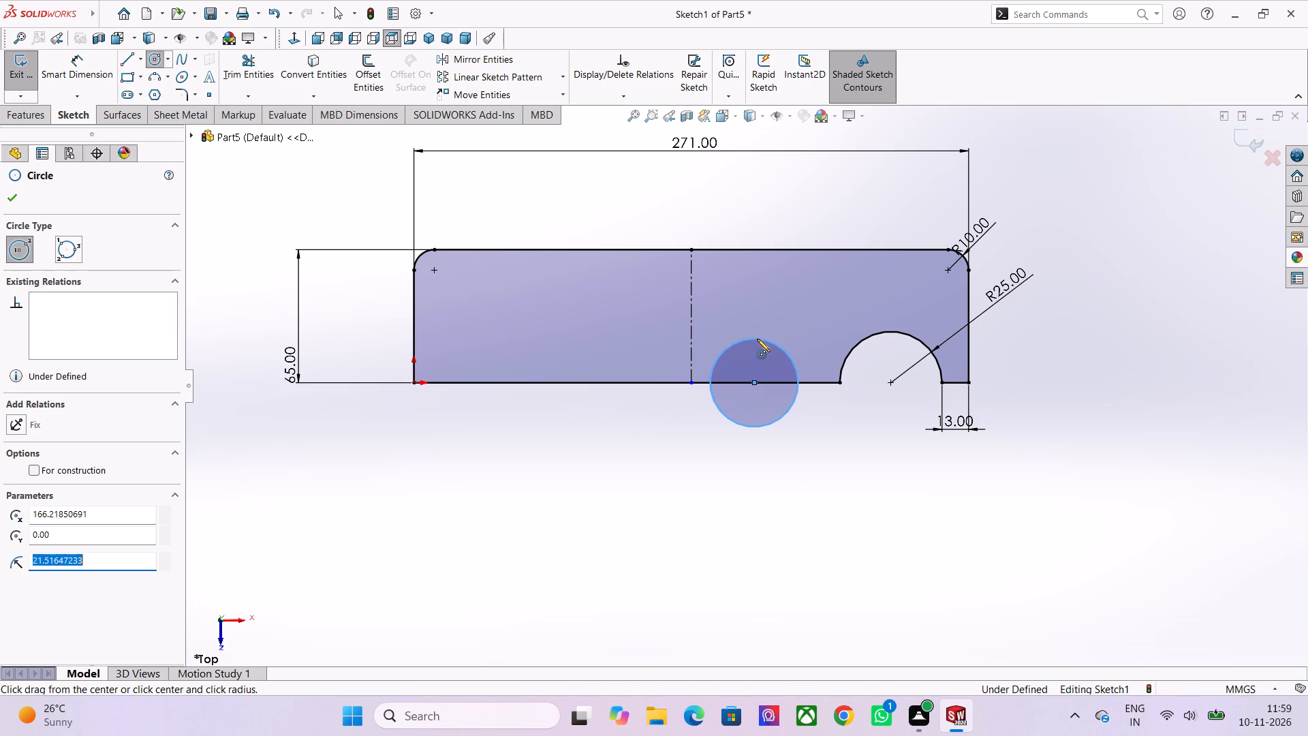
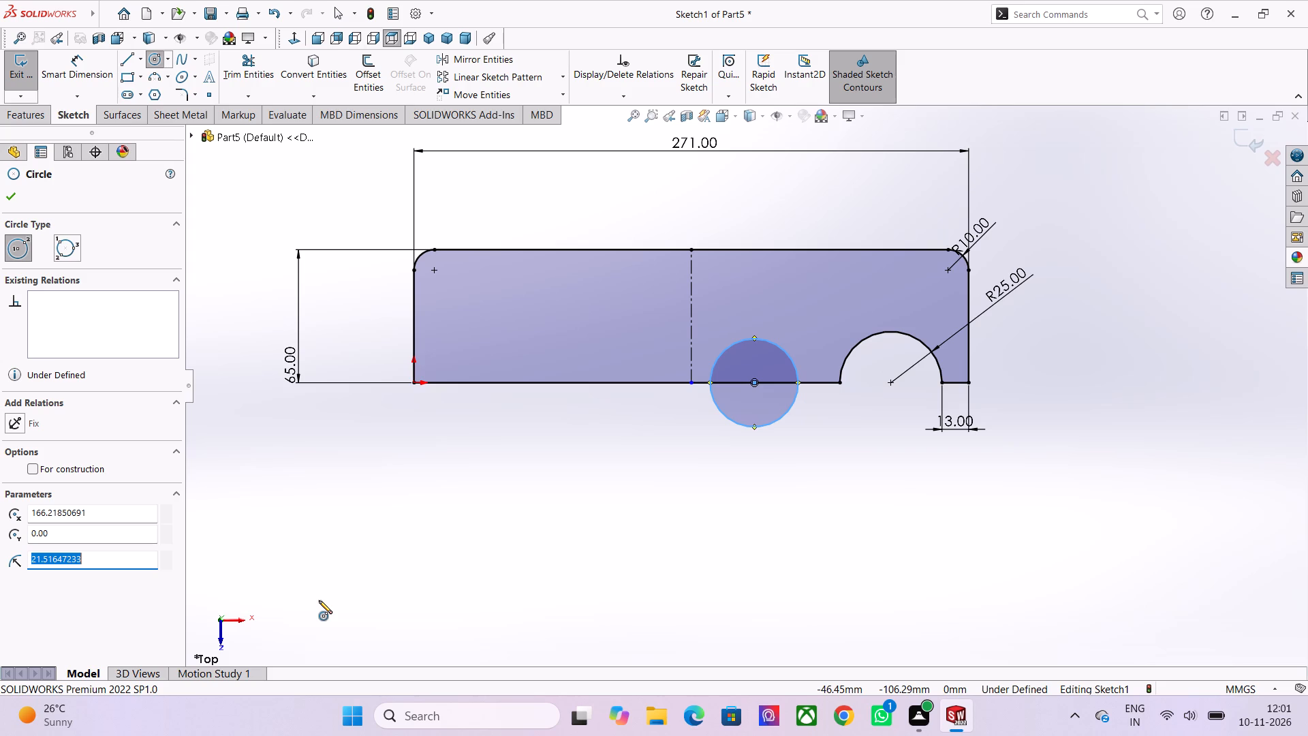
Trim the new circle's lower half and the bottom-edge segment inside it to leave a second semicircular notch.
{"action": "left_click", "coordinate": [256, 58]}
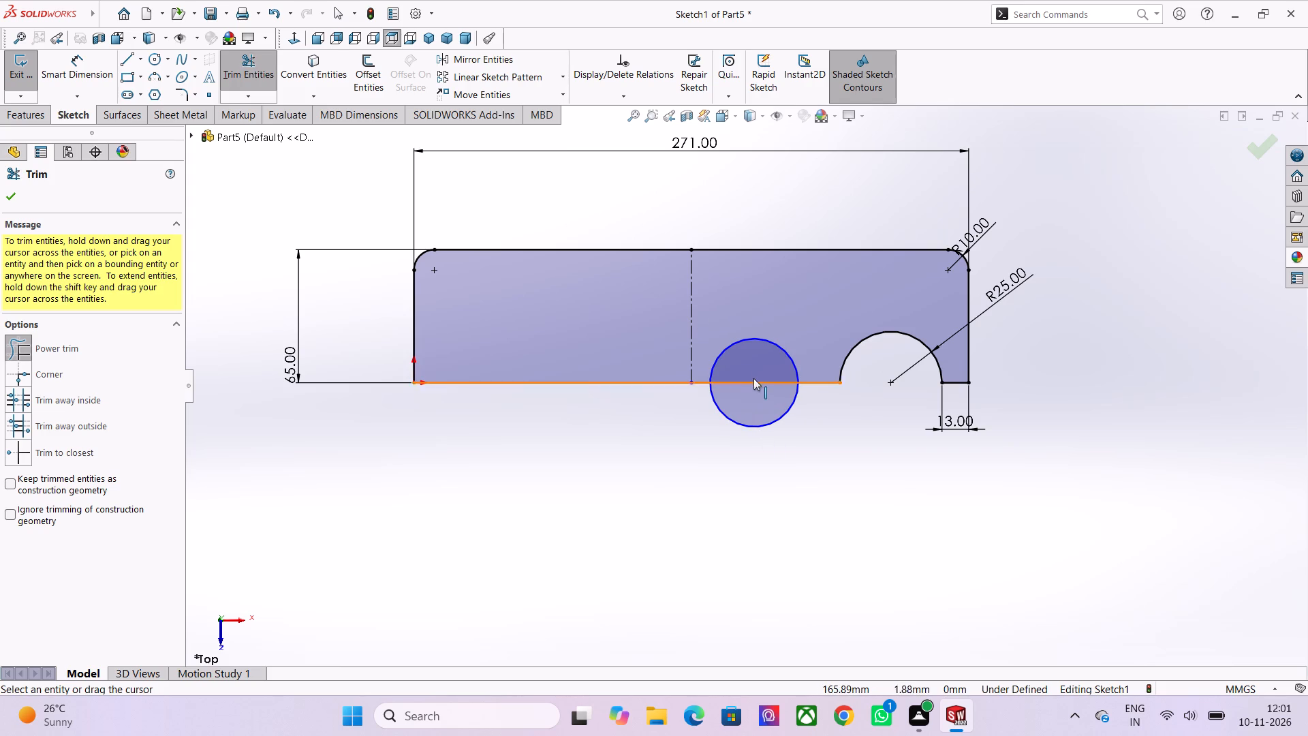
{"action": "left_click_drag", "start_coordinate": [753, 361], "coordinate": [743, 432]}
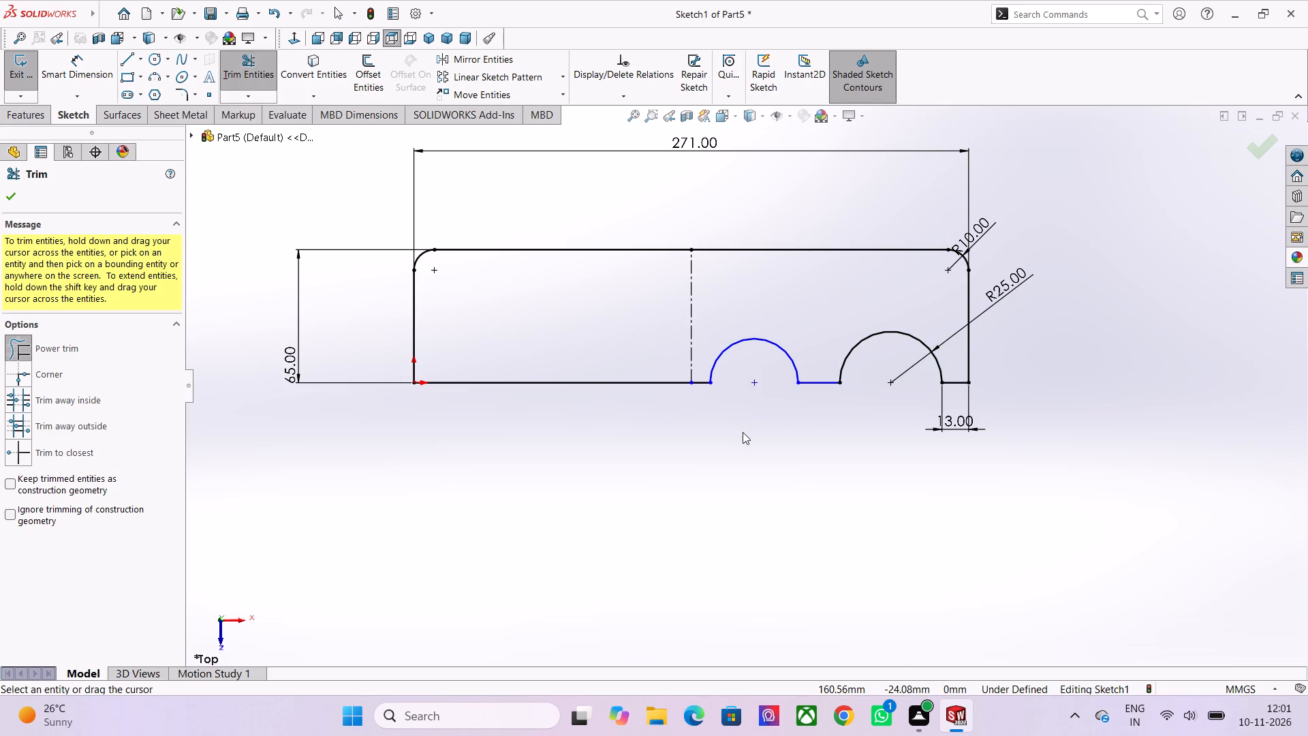
Dimension the bottom-edge segment between the two semicircular notches and set it to 15 mm.
{"action": "left_click", "coordinate": [84, 65]}
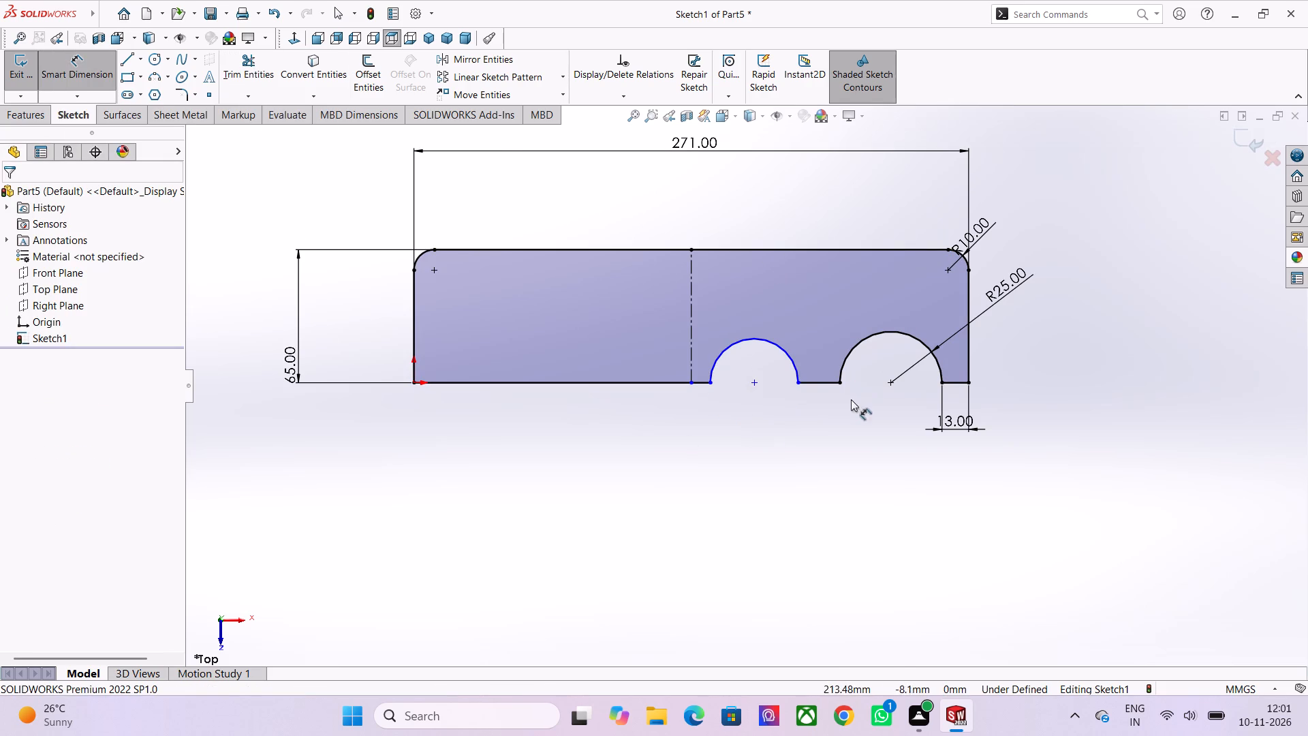
{"action": "left_click", "coordinate": [815, 383]}
{"action": "left_click", "coordinate": [821, 418]}
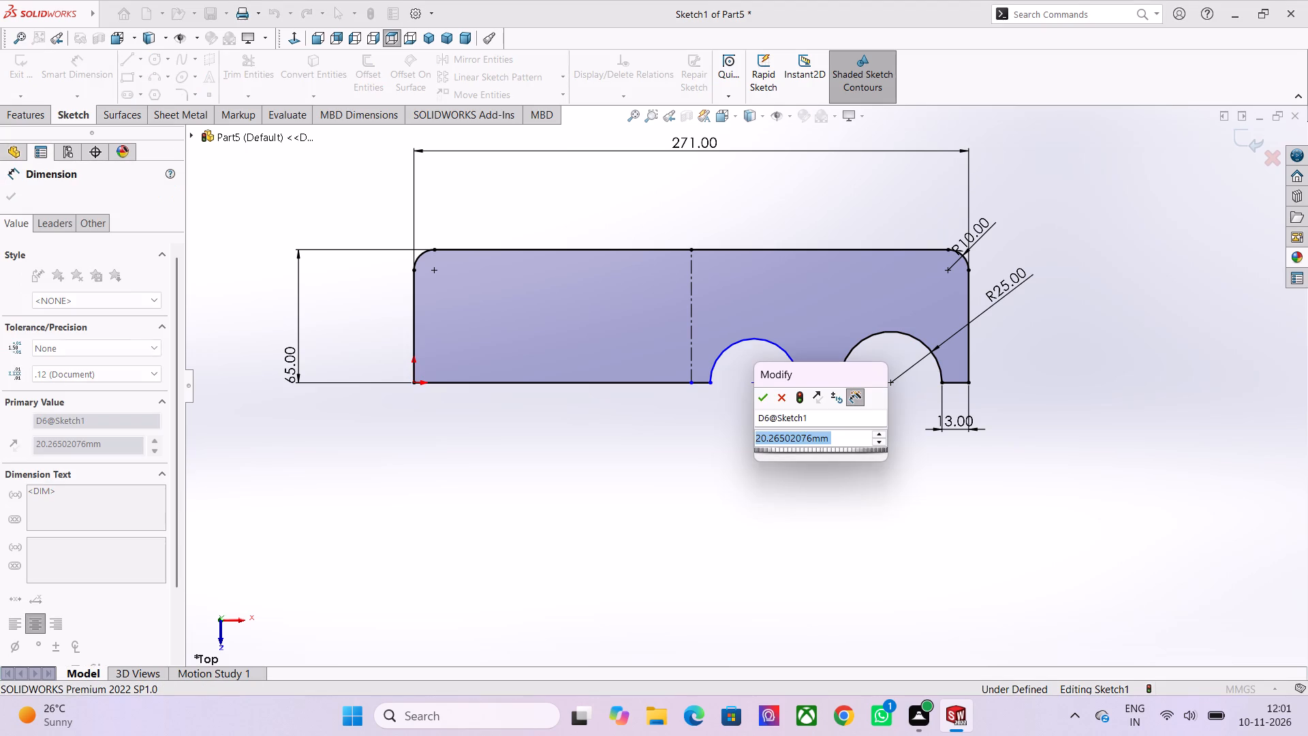
{"action": "type", "text": "15"}
{"action": "key", "text": "Return"}
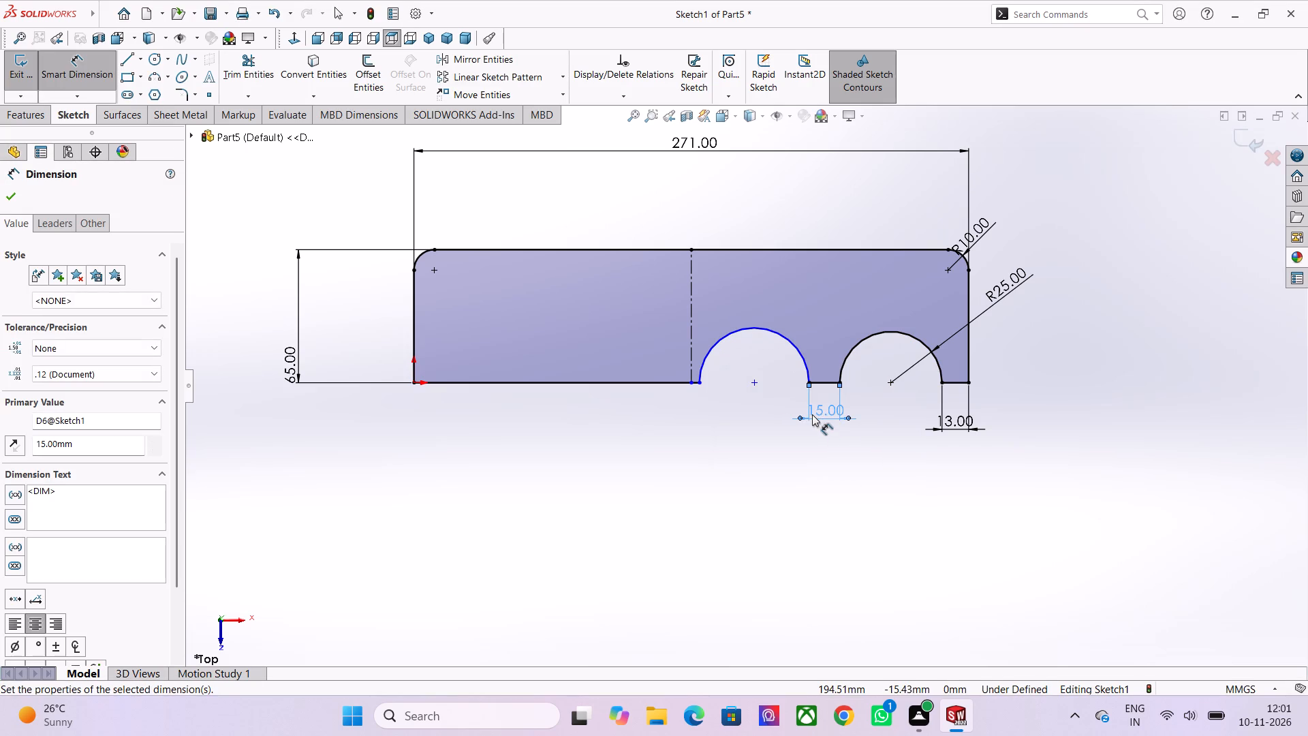
Dimension the arc of the notch nearest the centerline and set its radius to 25 mm.
{"action": "left_click", "coordinate": [781, 335]}
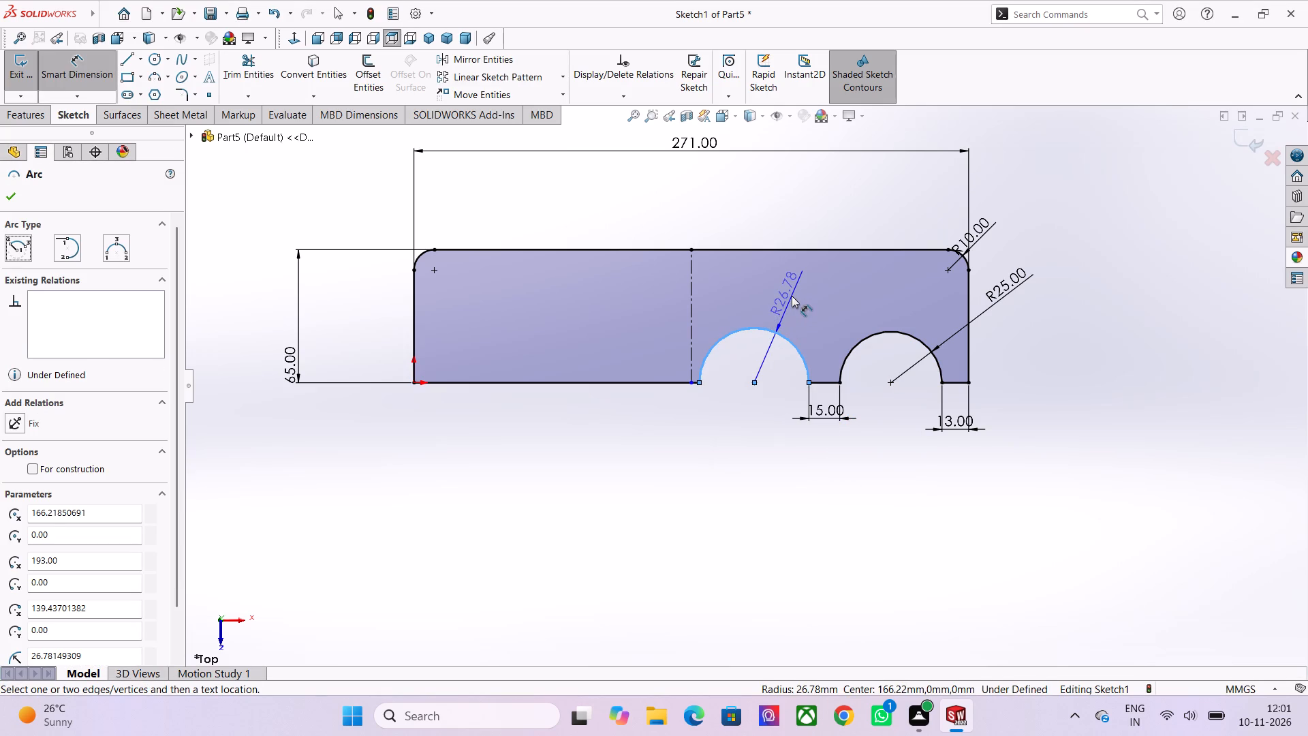
{"action": "left_click", "coordinate": [792, 296]}
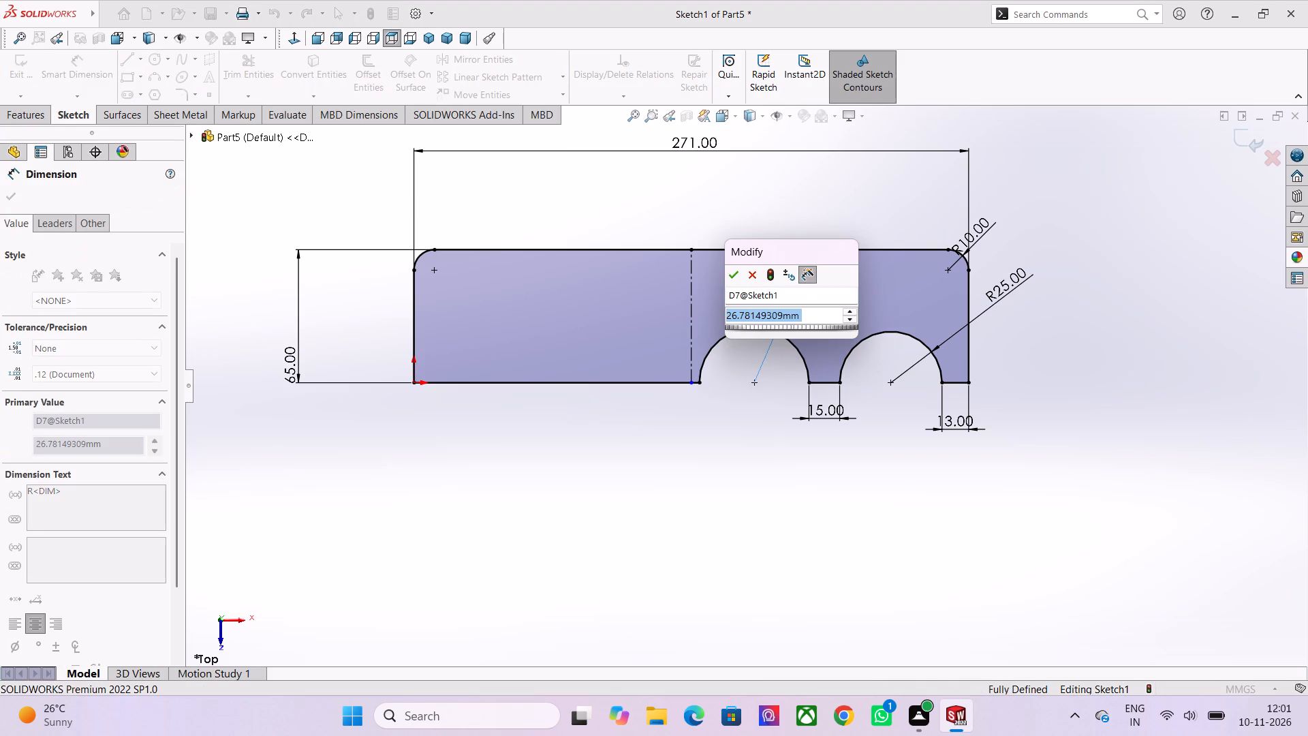
{"action": "type", "text": "25"}
{"action": "key", "text": "Return"}
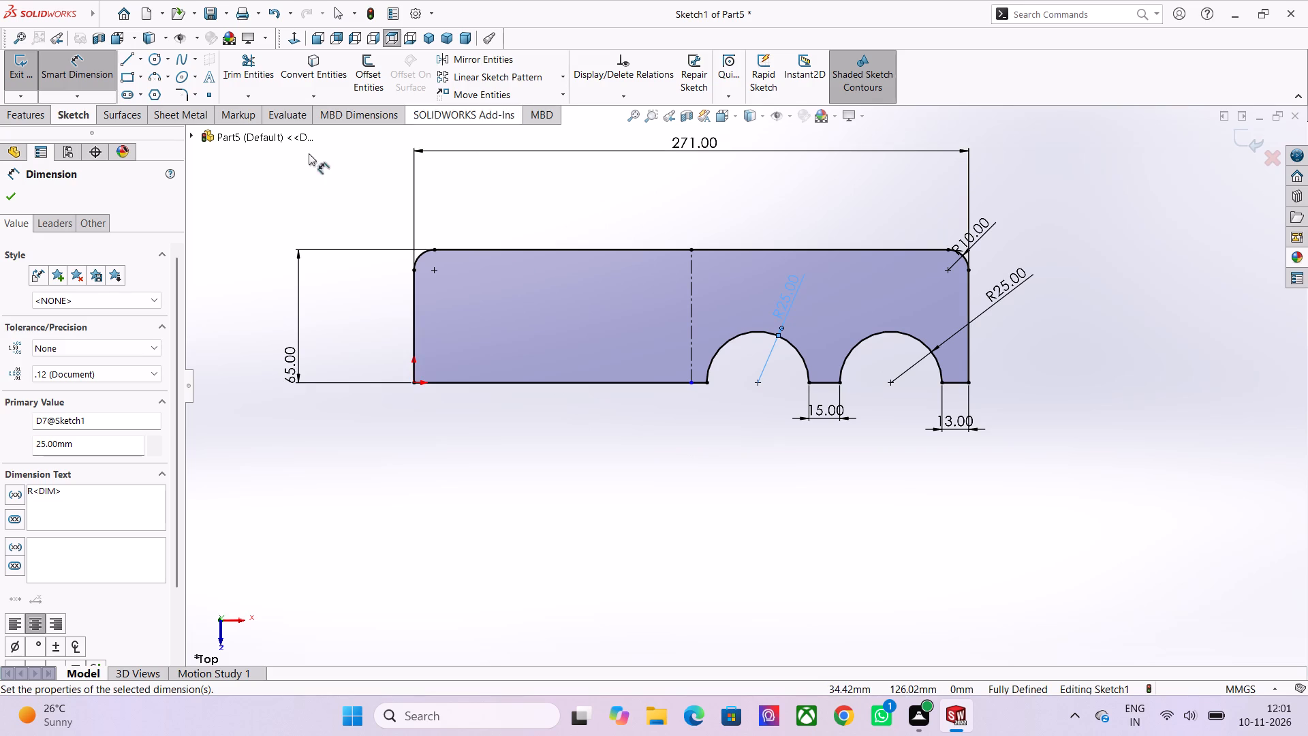
{"action": "left_click", "coordinate": [14, 194]}
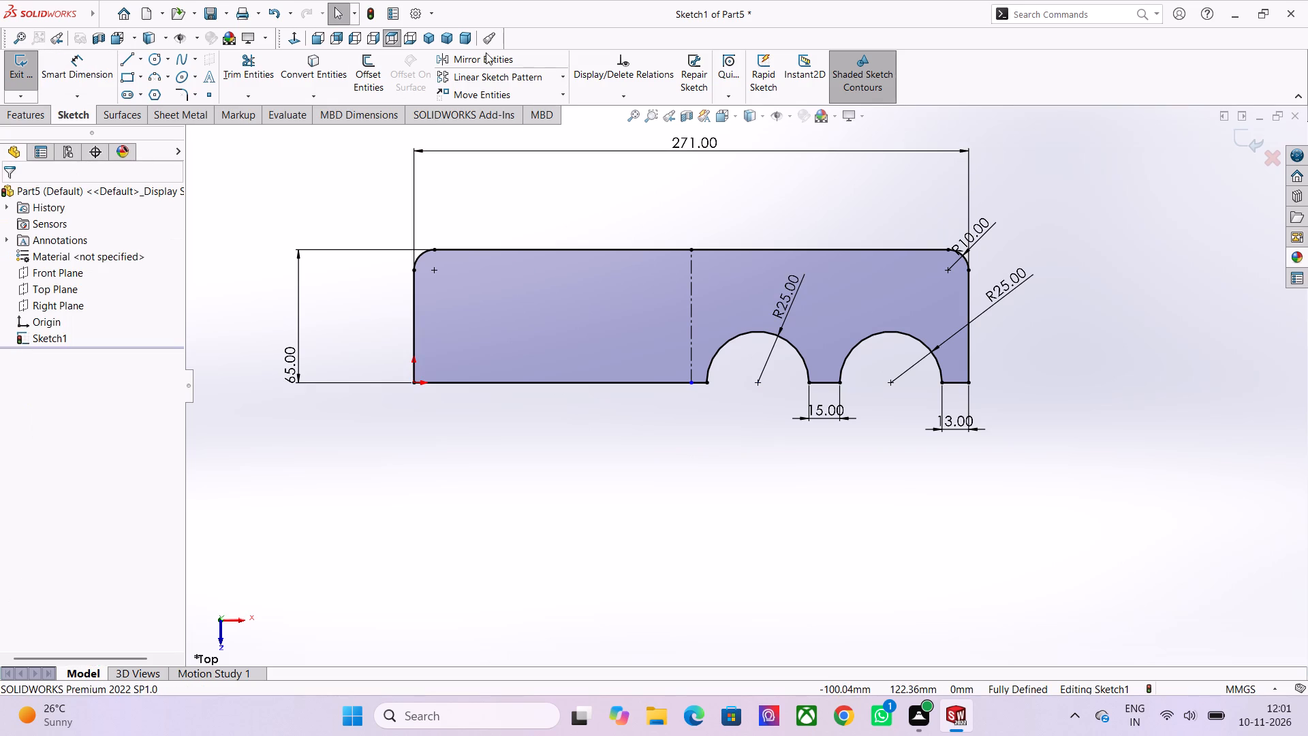
Mirror both semicircular notch arcs about the vertical centerline.
{"action": "left_click", "coordinate": [486, 52]}
{"action": "left_click", "coordinate": [747, 330]}
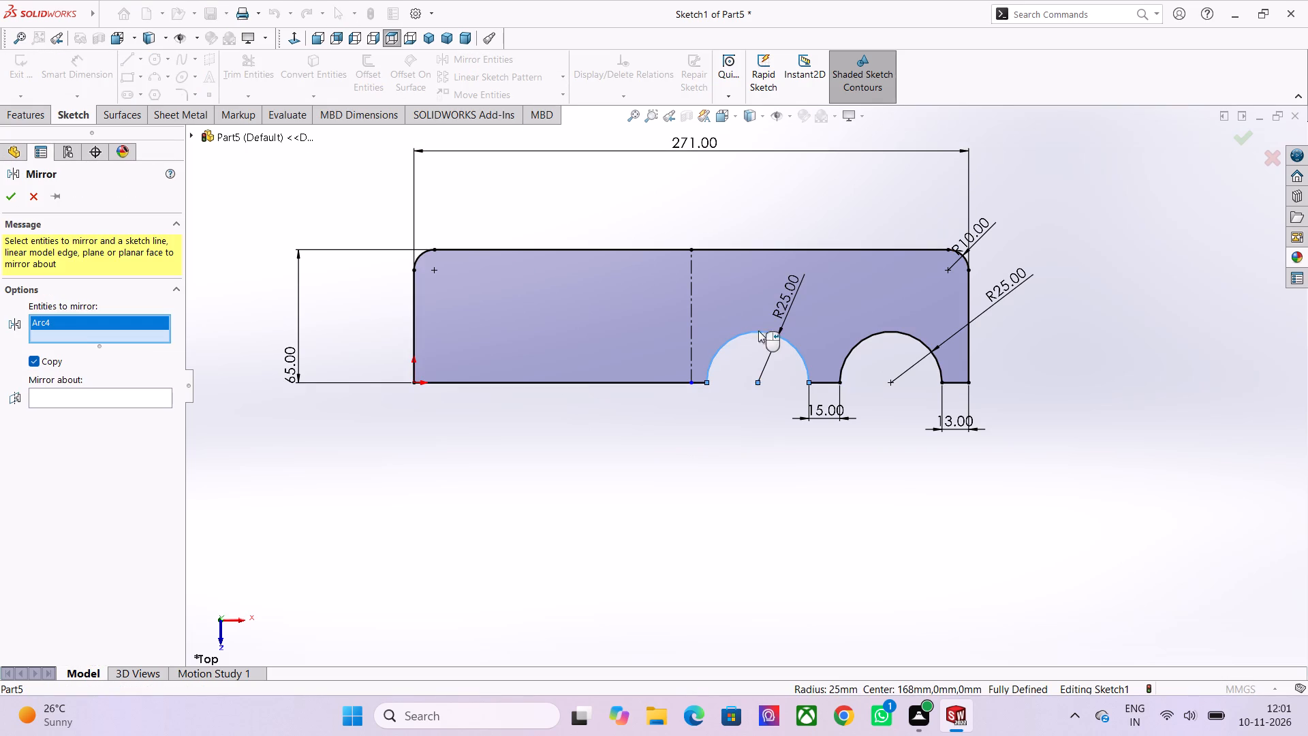
{"action": "left_click", "coordinate": [892, 333]}
{"action": "left_click", "coordinate": [87, 412]}
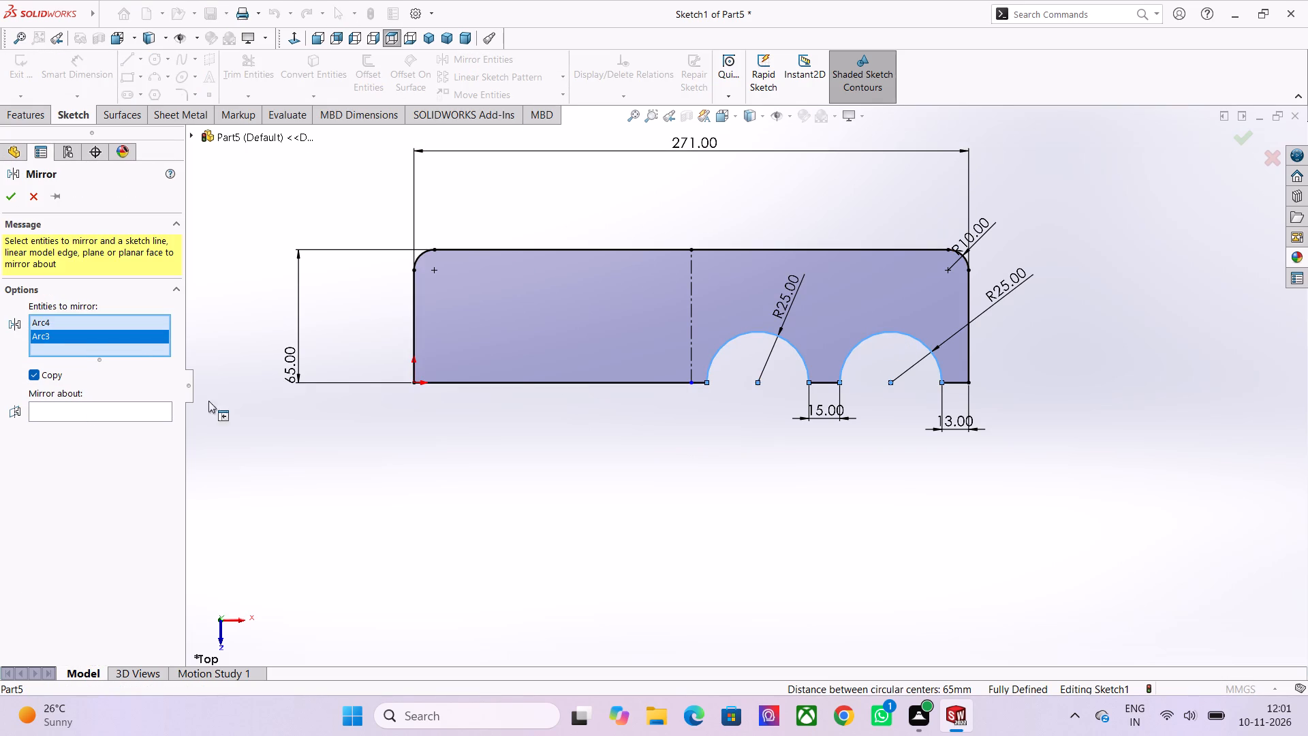
{"action": "left_click", "coordinate": [691, 301]}
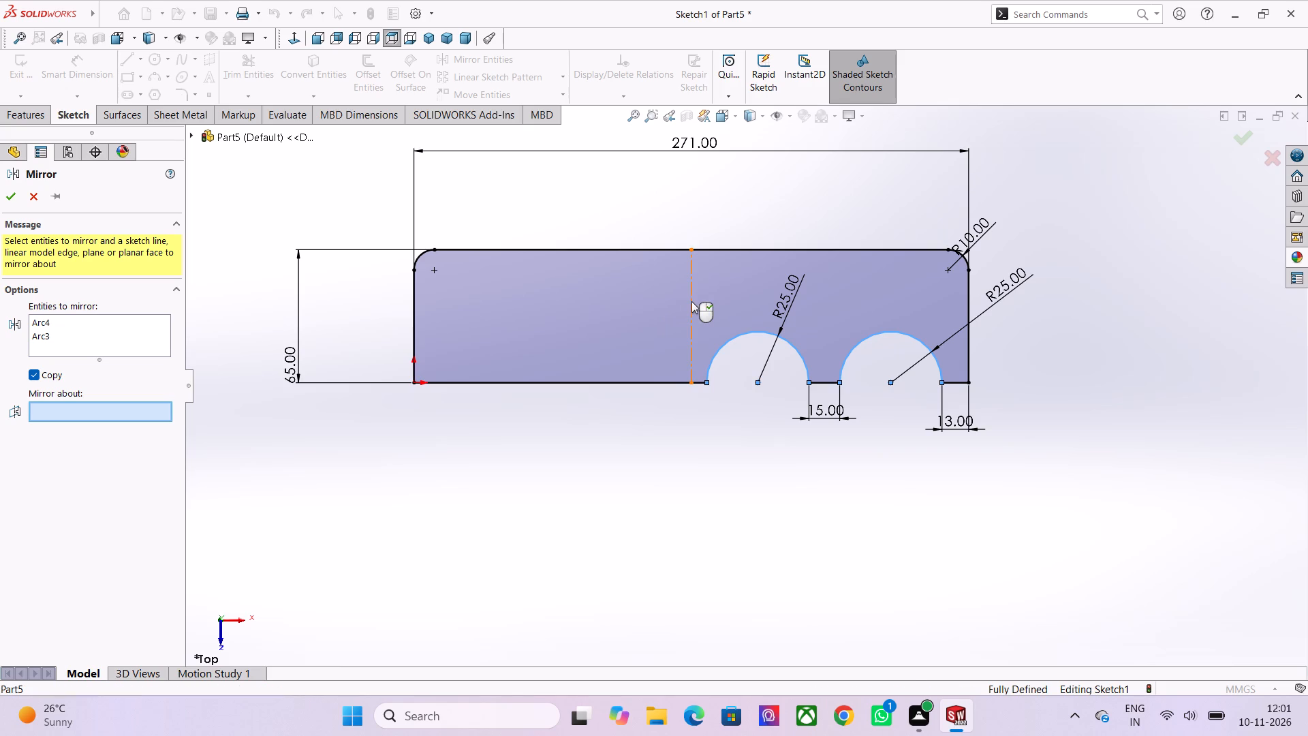
{"action": "left_click", "coordinate": [6, 194]}
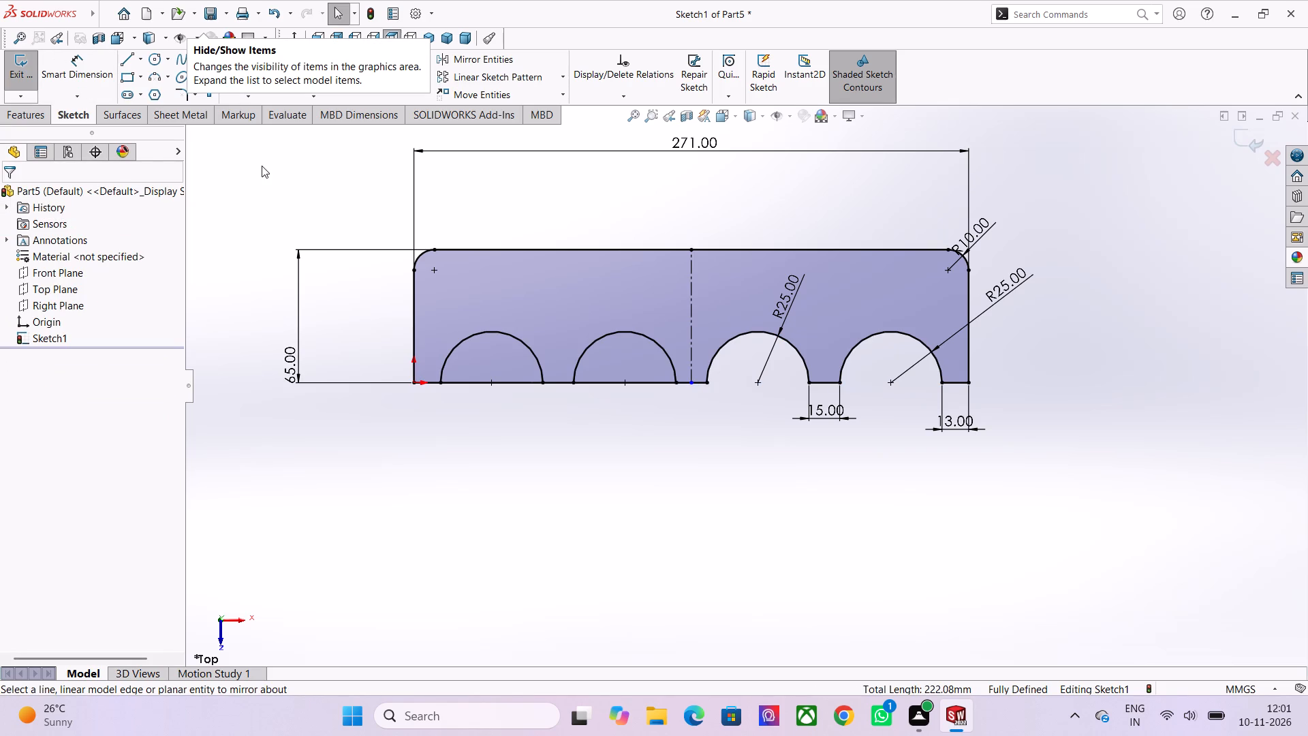
{"action": "left_click", "coordinate": [206, 268]}
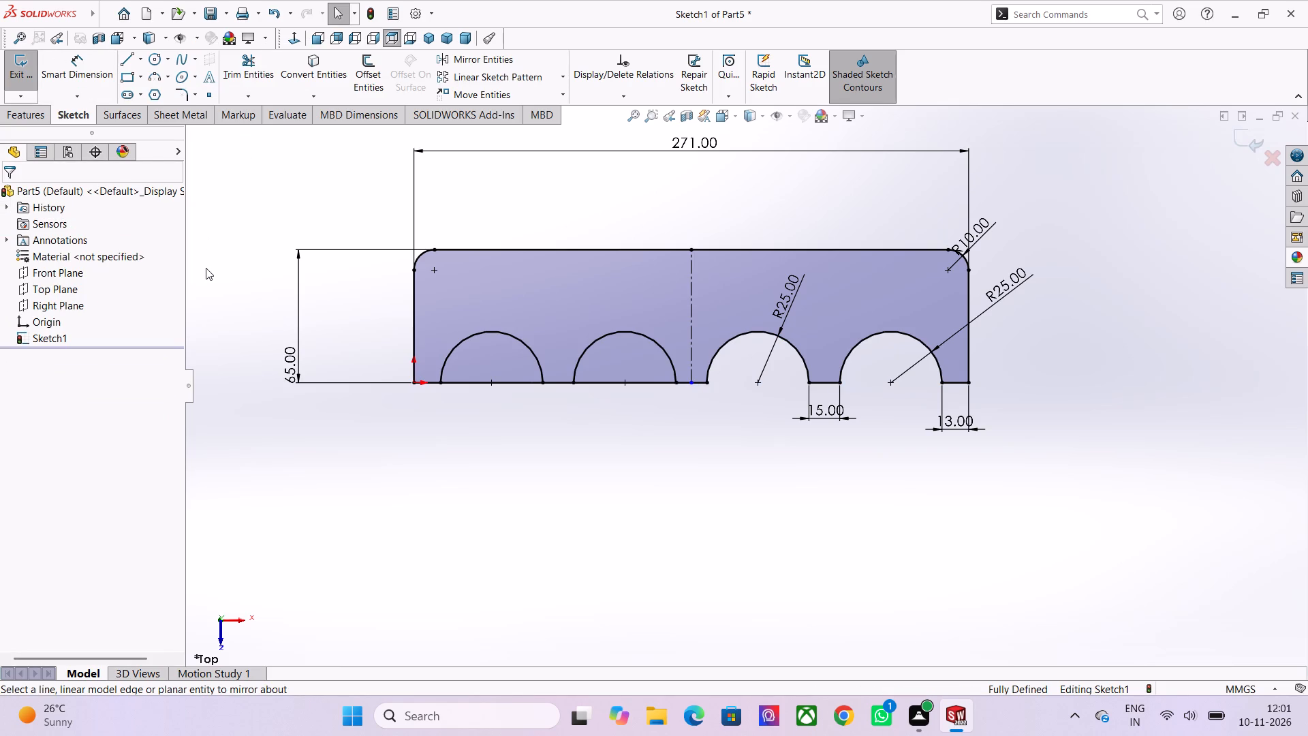
Trim the bottom-edge segments inside the two mirrored arcs to open them as notches.
{"action": "left_click", "coordinate": [239, 77]}
{"action": "left_click_drag", "start_coordinate": [482, 352], "coordinate": [482, 359]}
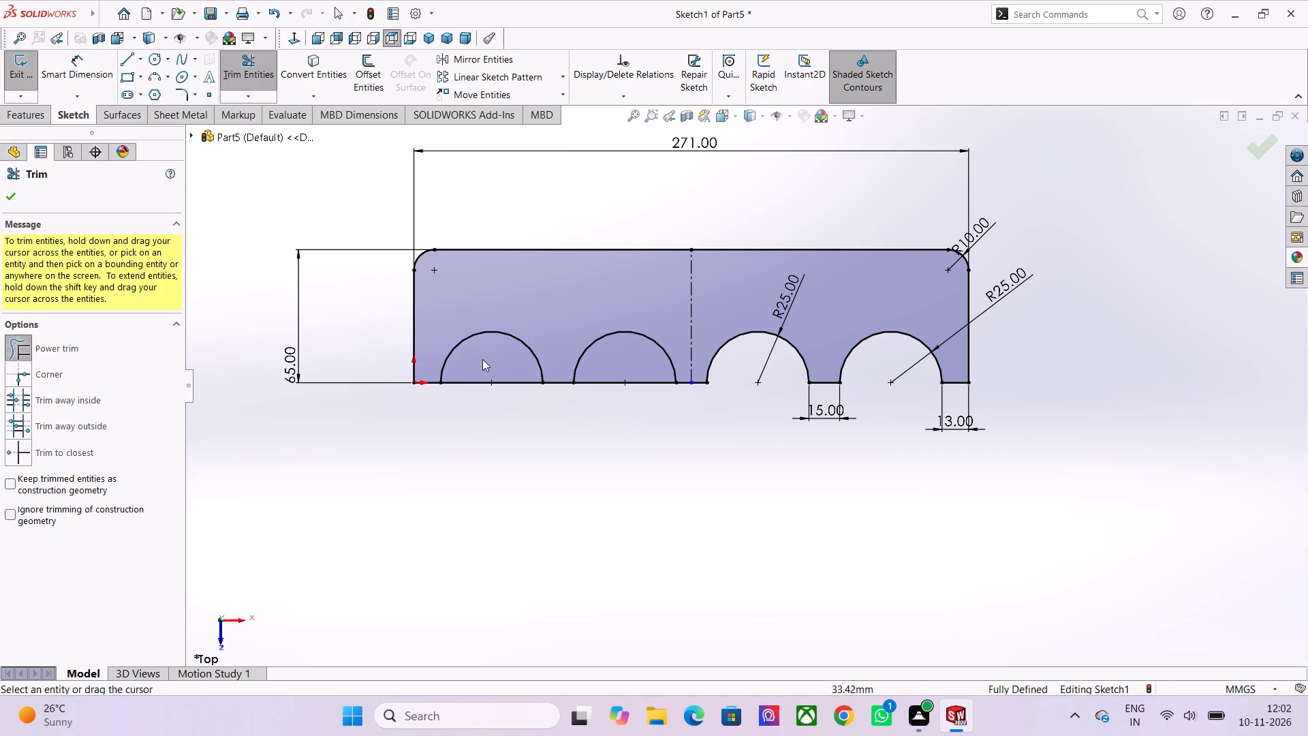
{"action": "left_click_drag", "start_coordinate": [482, 359], "coordinate": [478, 415]}
{"action": "left_click_drag", "start_coordinate": [622, 354], "coordinate": [606, 431]}
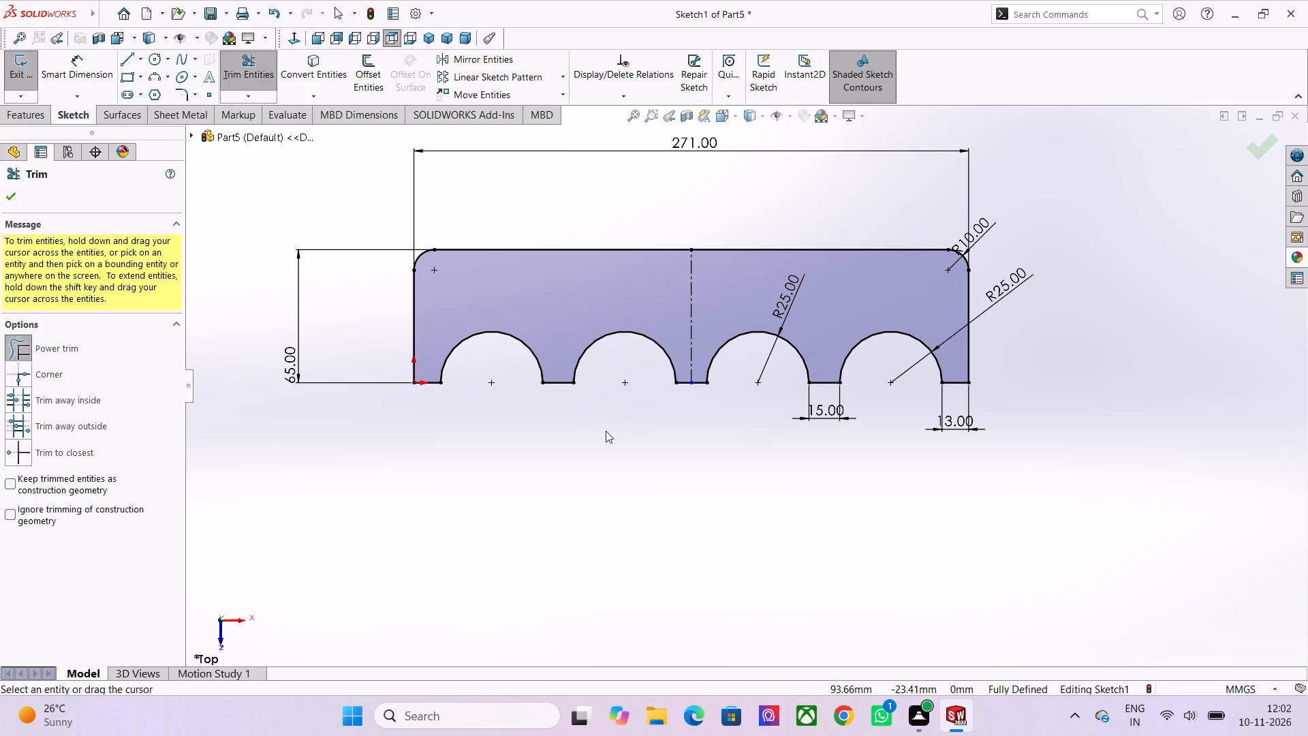
{"action": "left_click", "coordinate": [13, 194]}
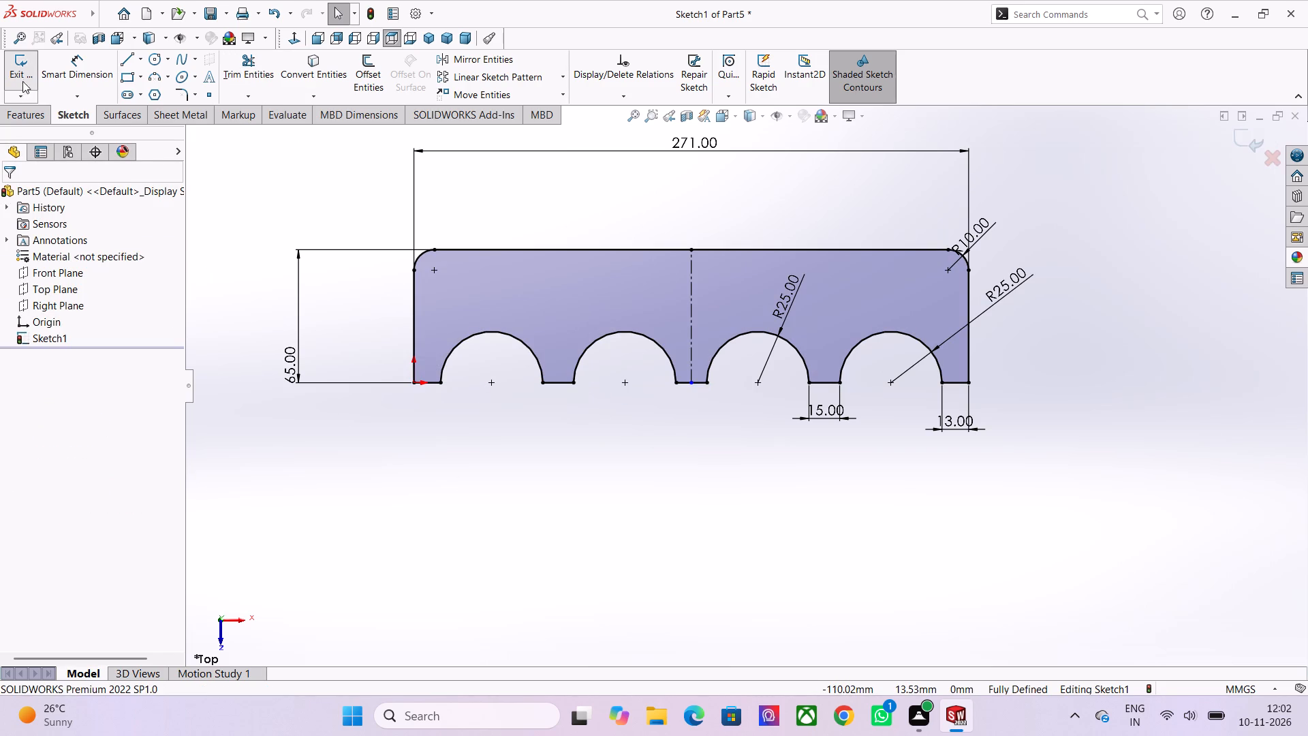
Close the sketch and extrude the notched profile as a blind boss 110 mm deep.
{"action": "left_click", "coordinate": [26, 70]}
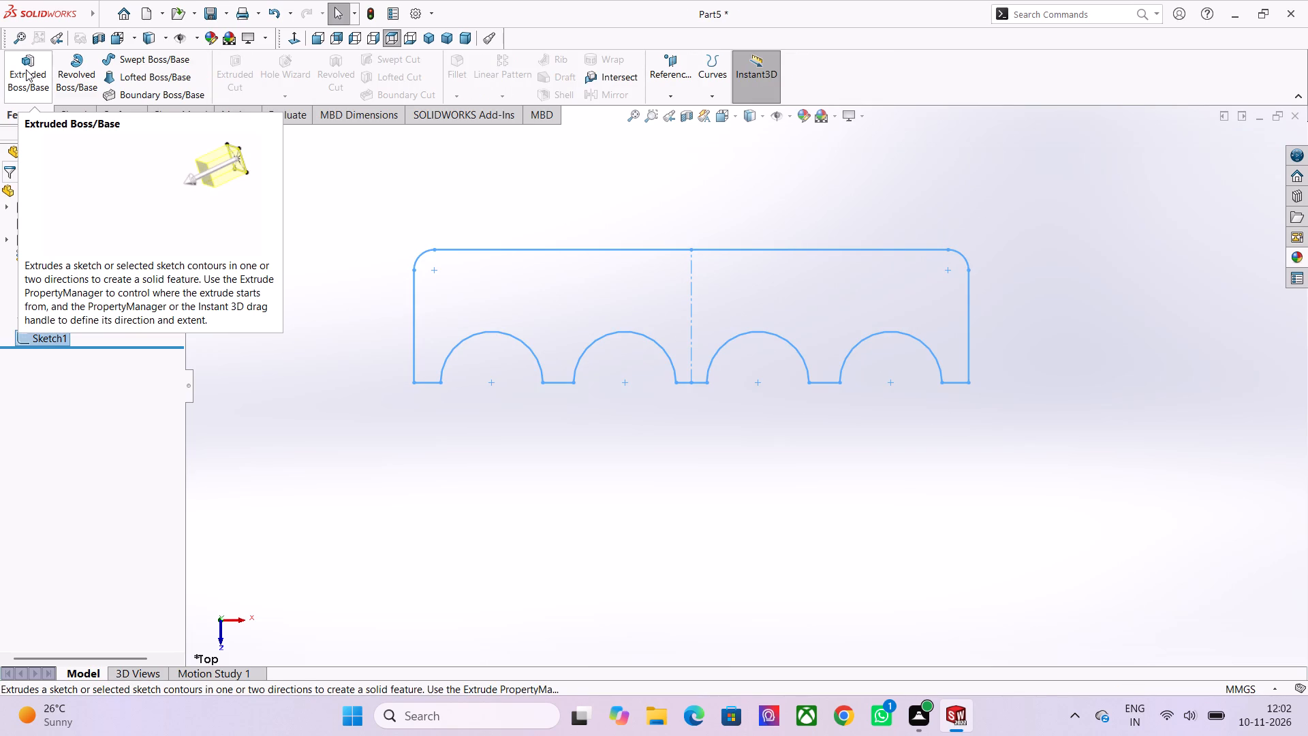
{"action": "left_click", "coordinate": [27, 78]}
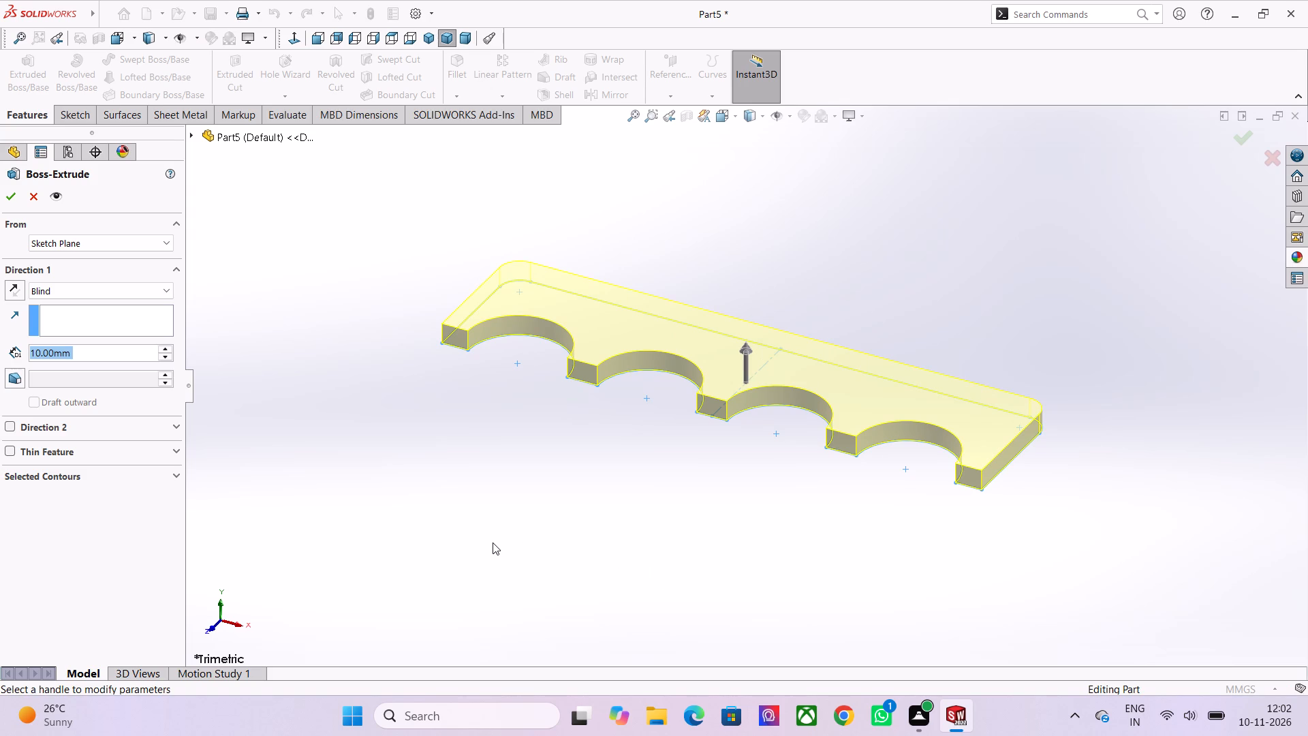
{"action": "type", "text": "110"}
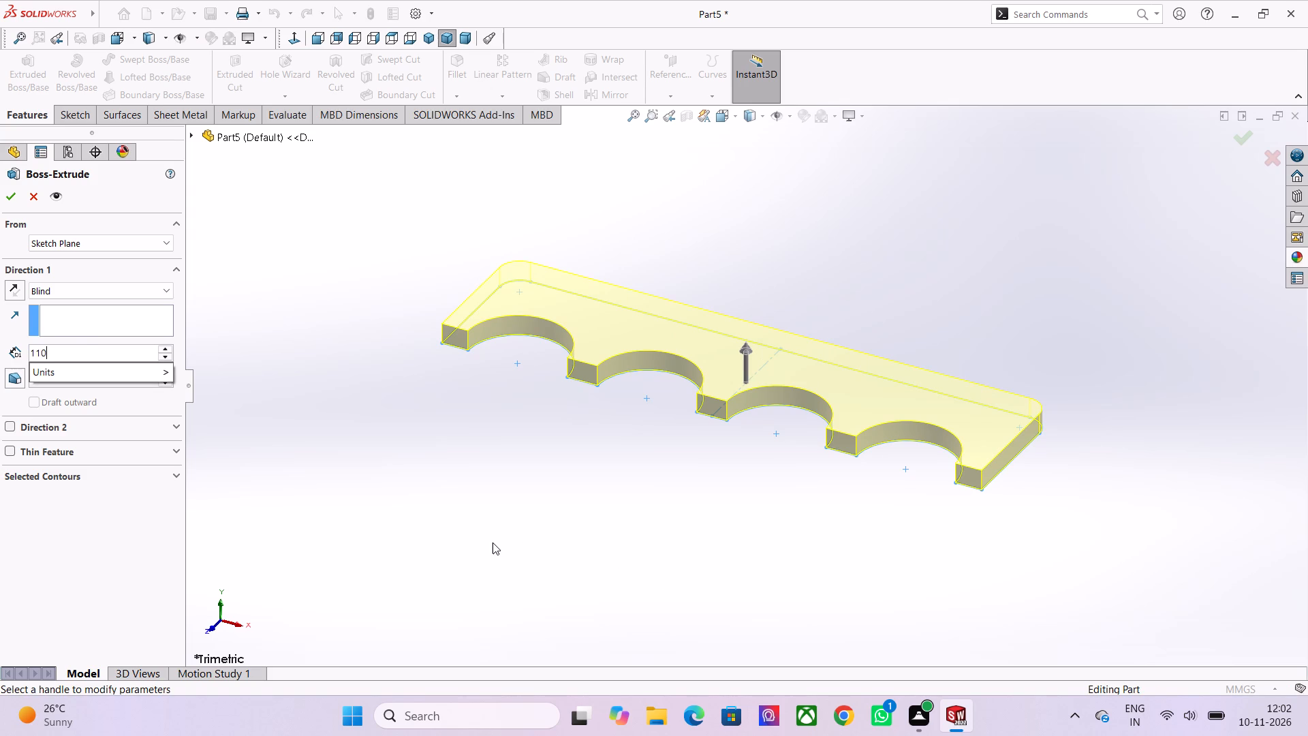
{"action": "key", "text": "Return"}
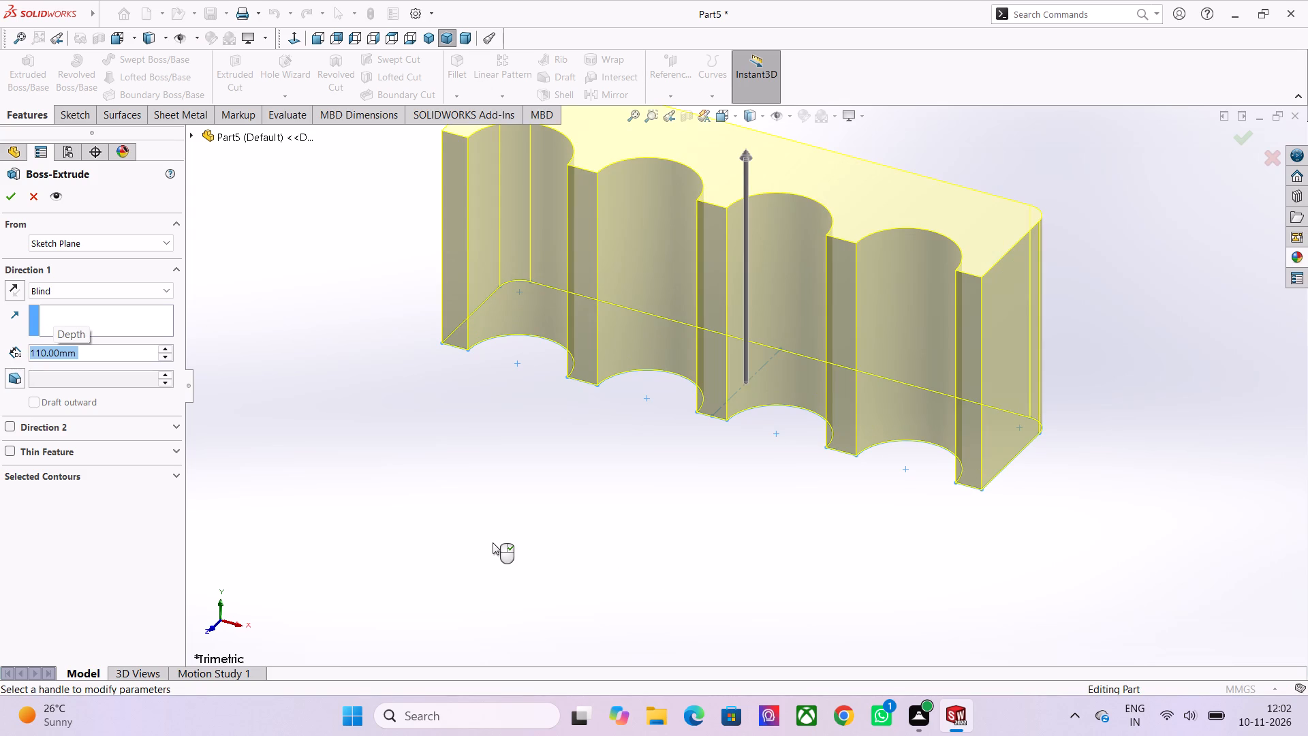
{"action": "key", "text": "Return"}
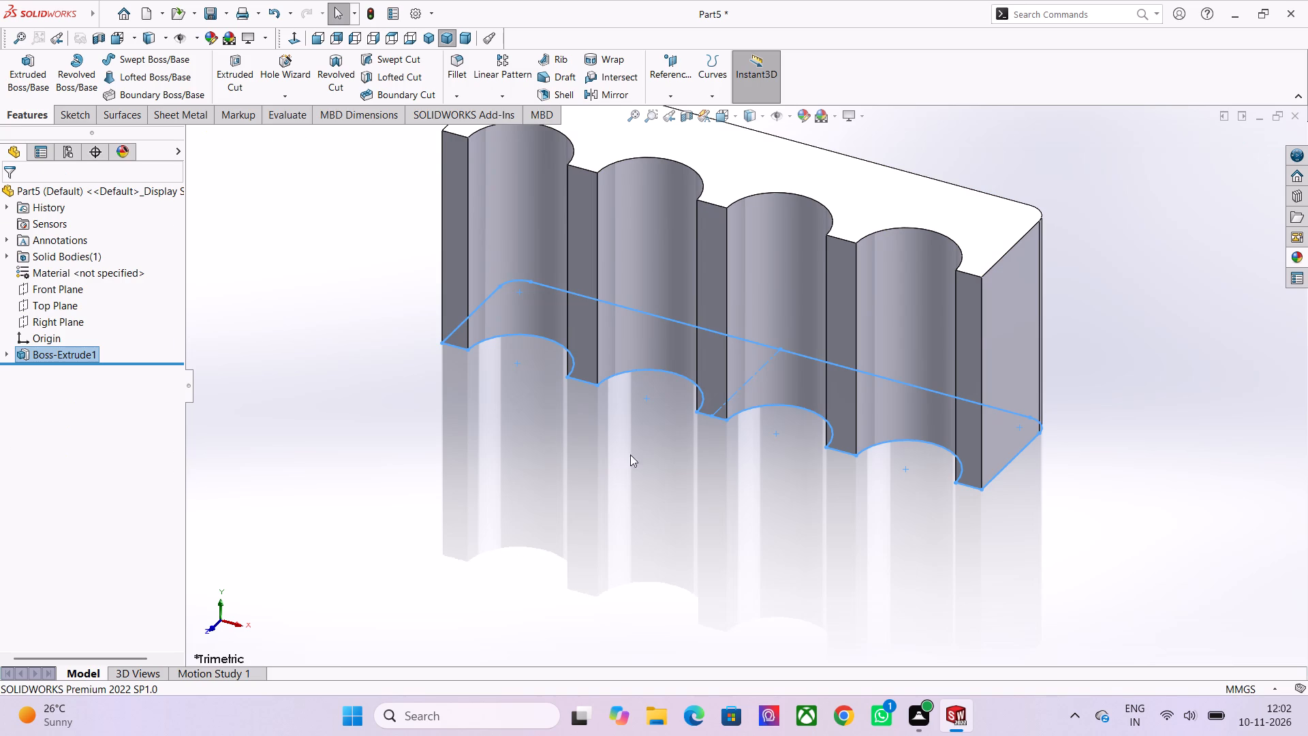
Start a new sketch on the Top Plane.
{"action": "scroll", "coordinate": [630, 443], "scroll_direction": "down", "scroll_amount": 4}
{"action": "middle_click_drag", "start_coordinate": [625, 448], "coordinate": [649, 581]}
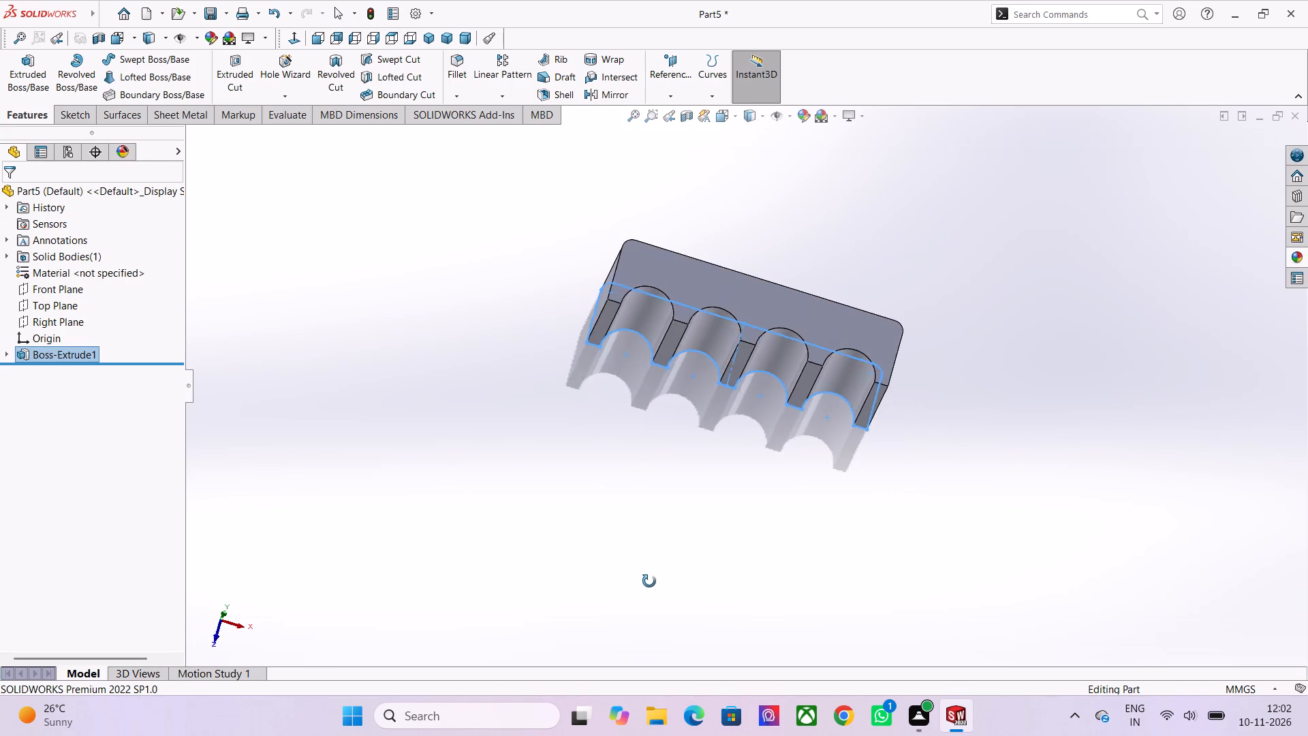
{"action": "middle_click_drag", "start_coordinate": [649, 581], "coordinate": [625, 570]}
{"action": "left_click", "coordinate": [560, 488]}
{"action": "scroll", "coordinate": [606, 435], "scroll_direction": "down", "scroll_amount": 1}
{"action": "middle_click_drag", "start_coordinate": [606, 435], "coordinate": [673, 525]}
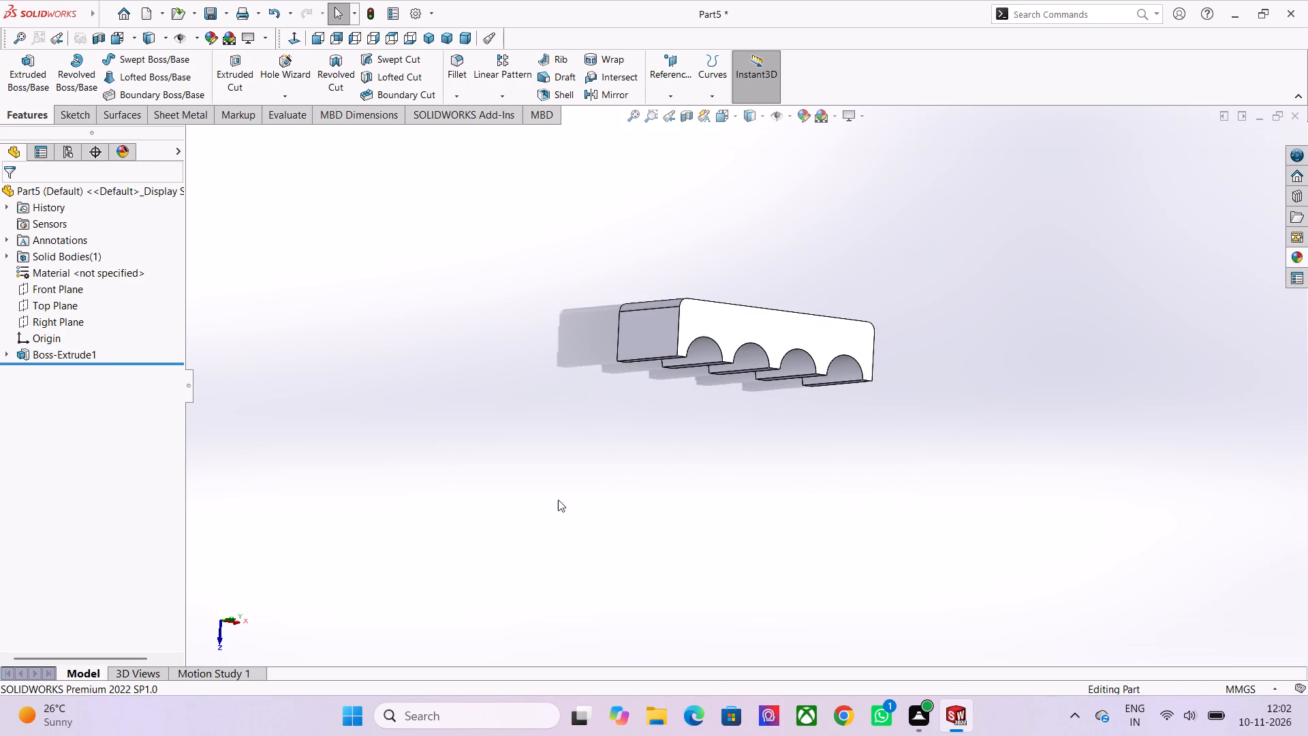
{"action": "left_click", "coordinate": [24, 305]}
{"action": "left_click", "coordinate": [37, 288]}
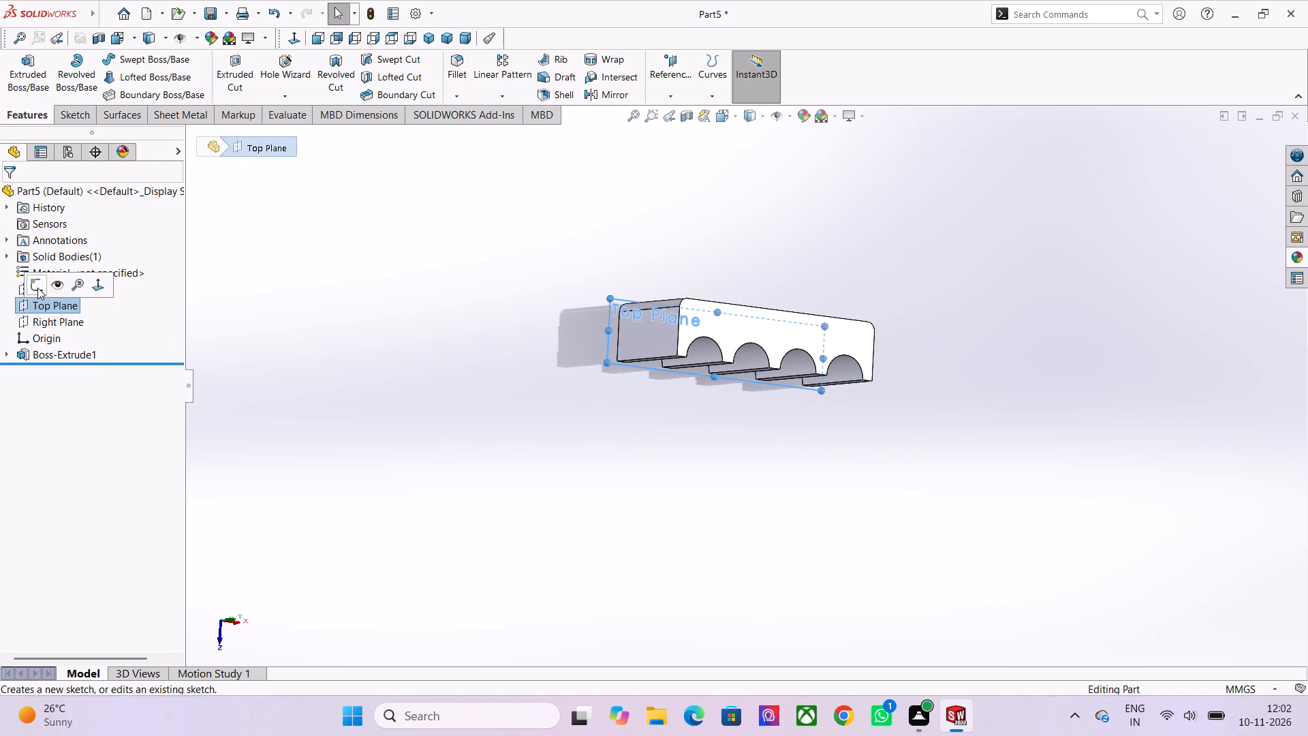
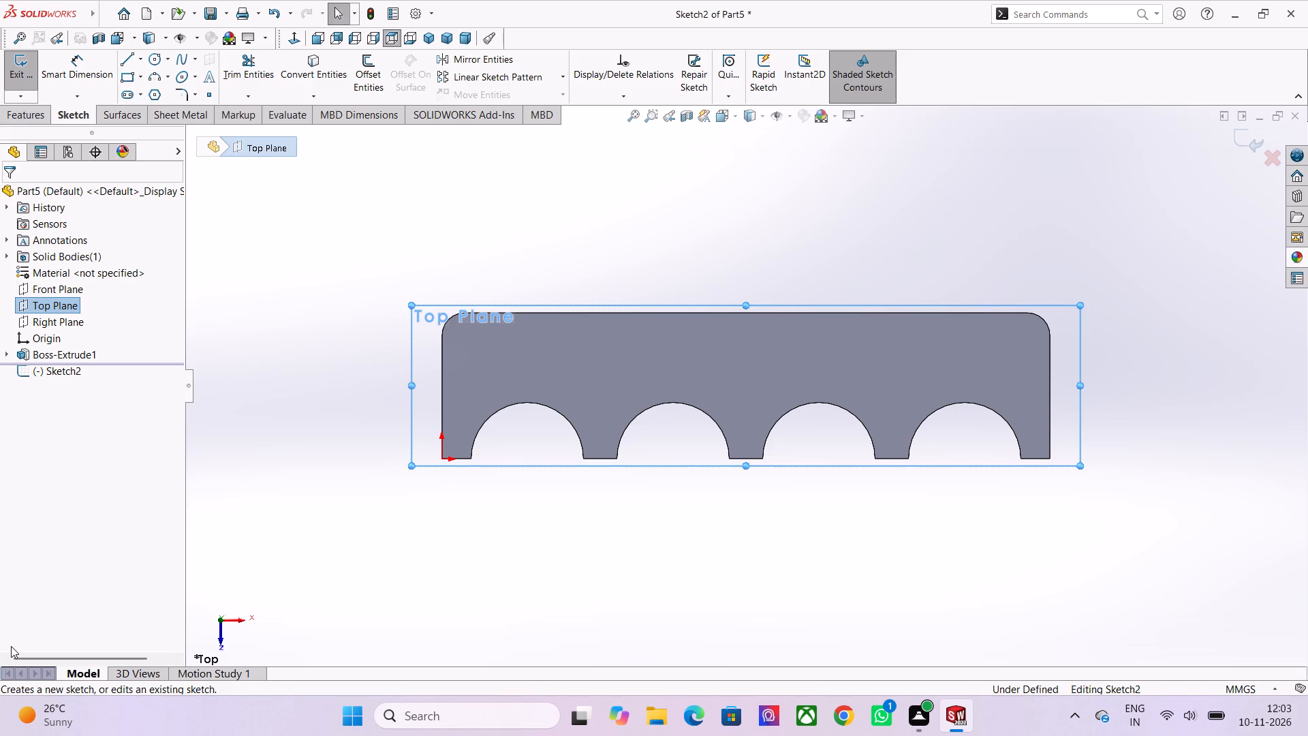
Convert the outline of the notched block's face into sketch entities on the Top Plane.
{"action": "right_click", "coordinate": [52, 660]}
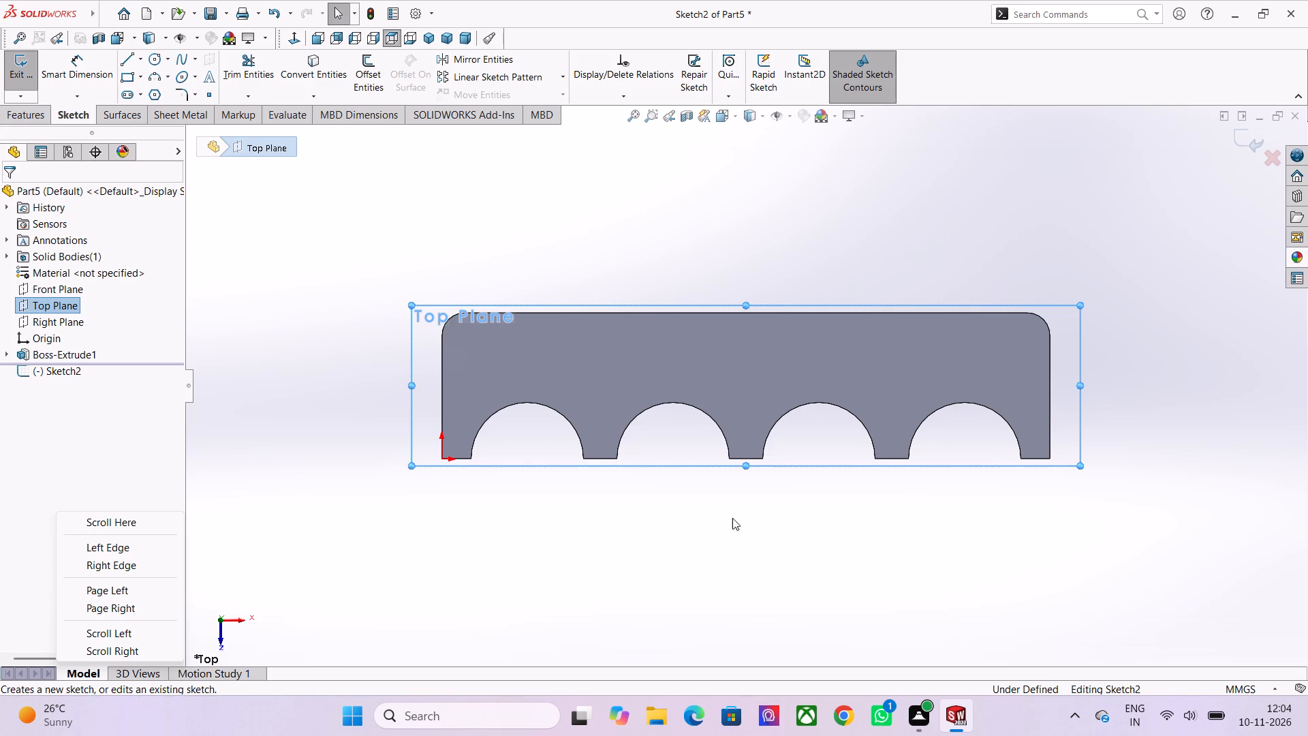
{"action": "left_click", "coordinate": [762, 353]}
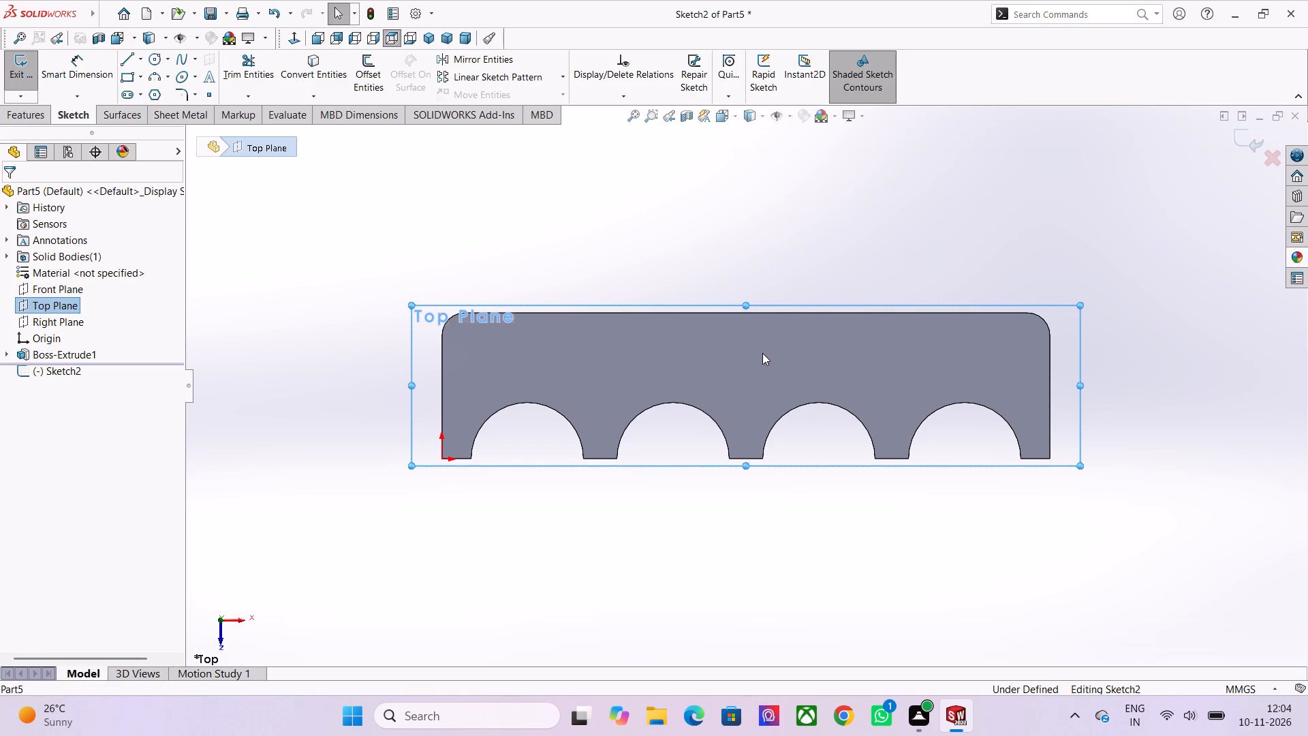
{"action": "left_click", "coordinate": [763, 373]}
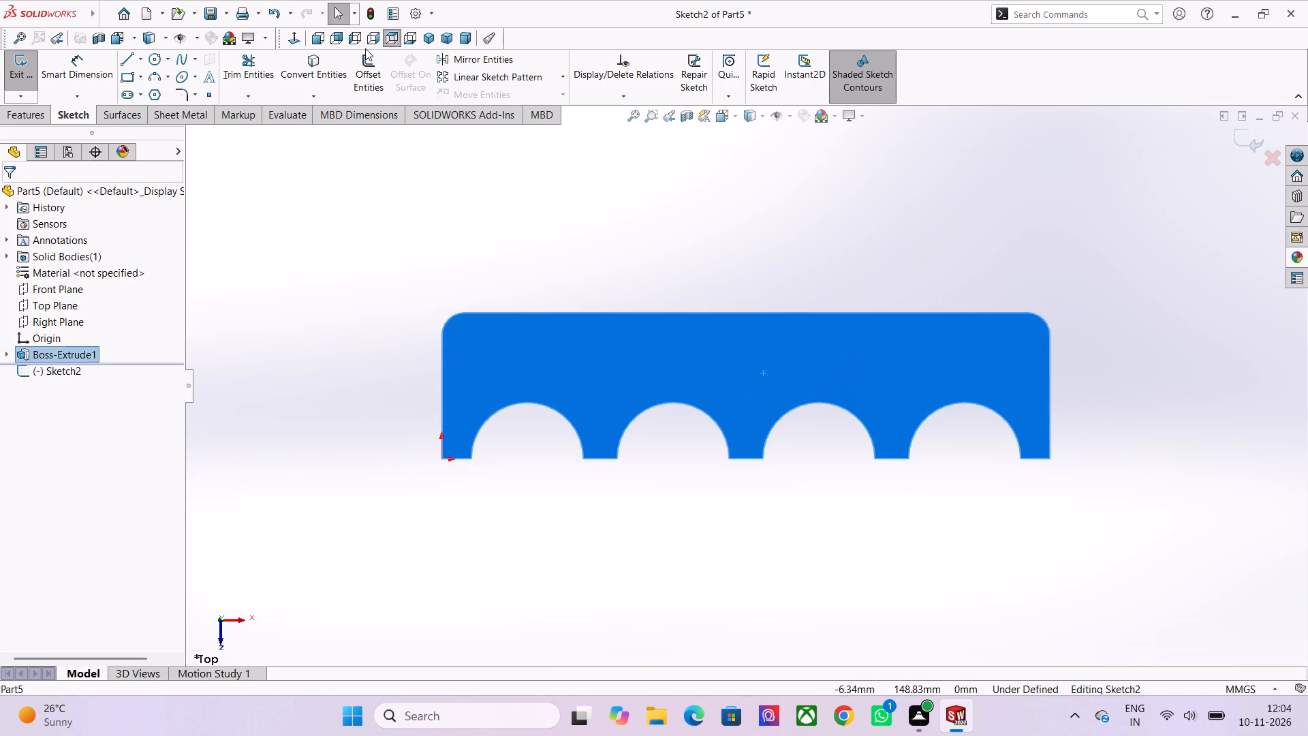
{"action": "left_click", "coordinate": [323, 70]}
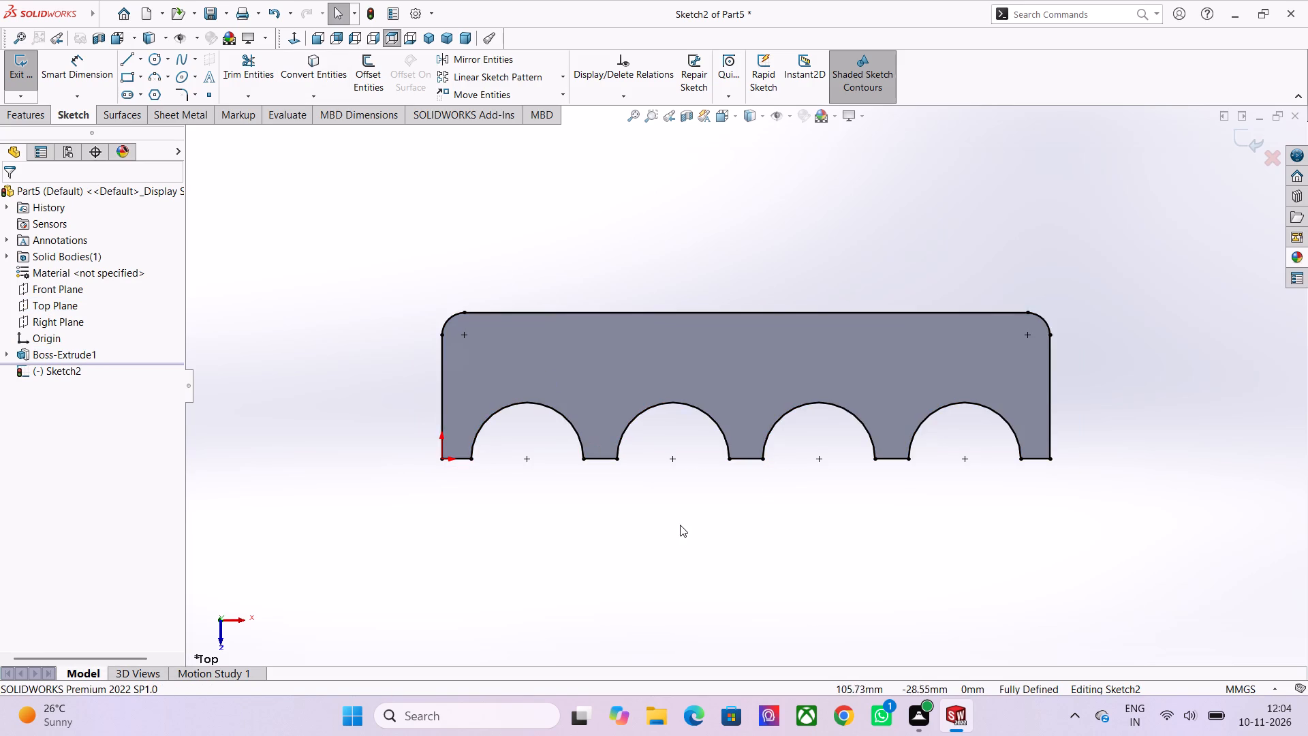
Delete the four converted notch arcs and the three short bottom-edge lines between them from the sketch.
{"action": "middle_click_drag", "start_coordinate": [681, 525], "coordinate": [621, 375]}
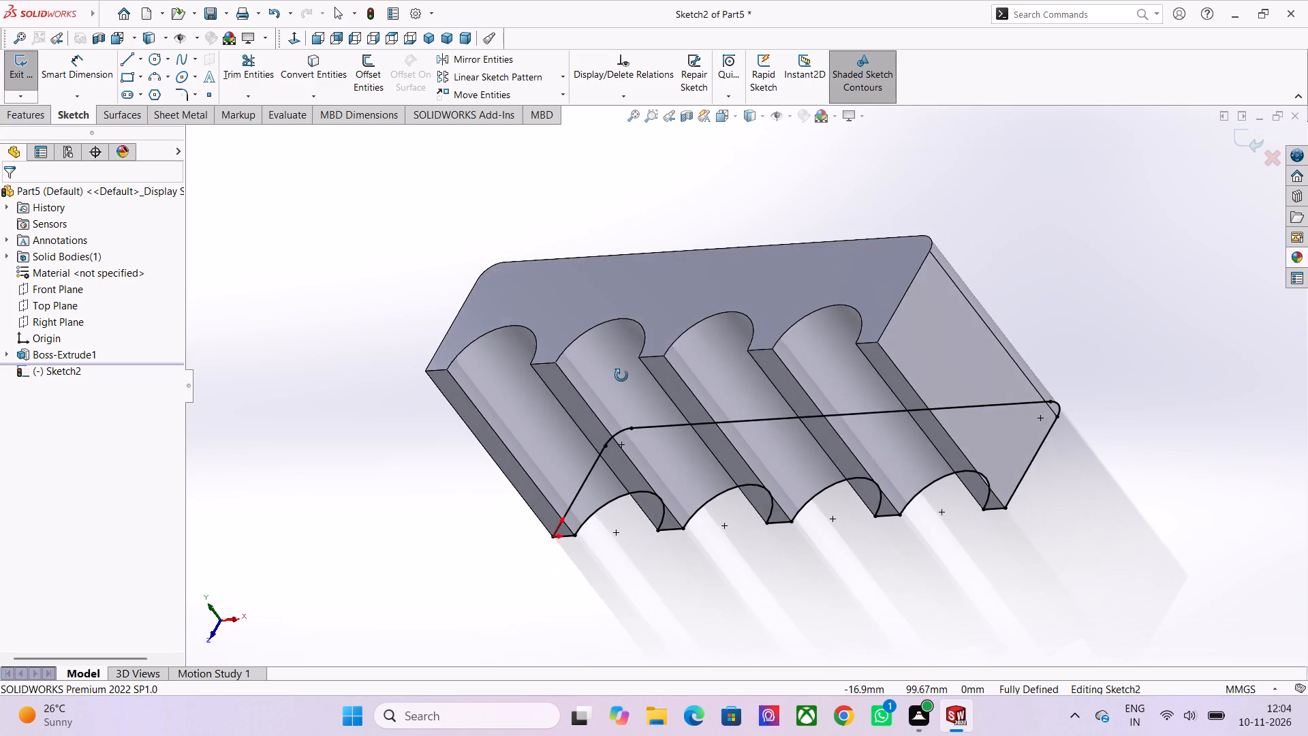
{"action": "middle_click_drag", "start_coordinate": [621, 375], "coordinate": [678, 402]}
{"action": "key", "text": "ctrl+8"}
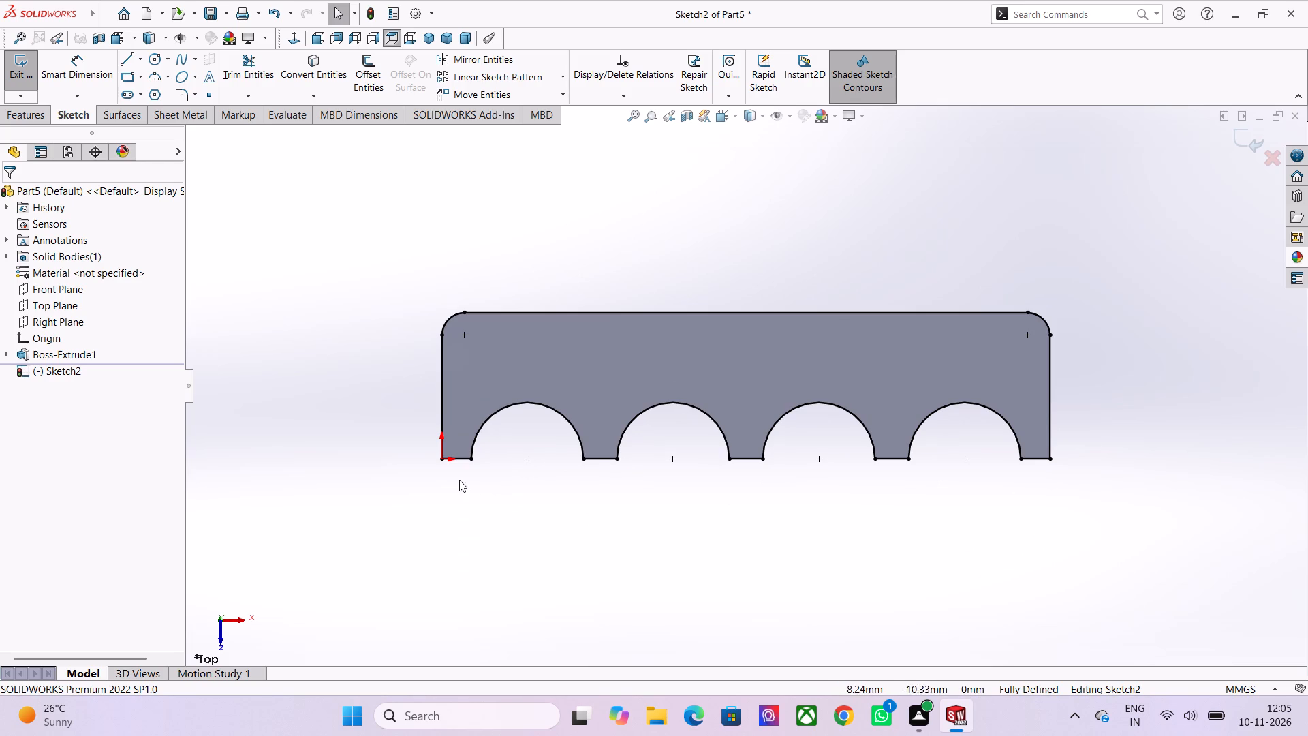
{"action": "left_click_drag", "start_coordinate": [457, 465], "coordinate": [1043, 380]}
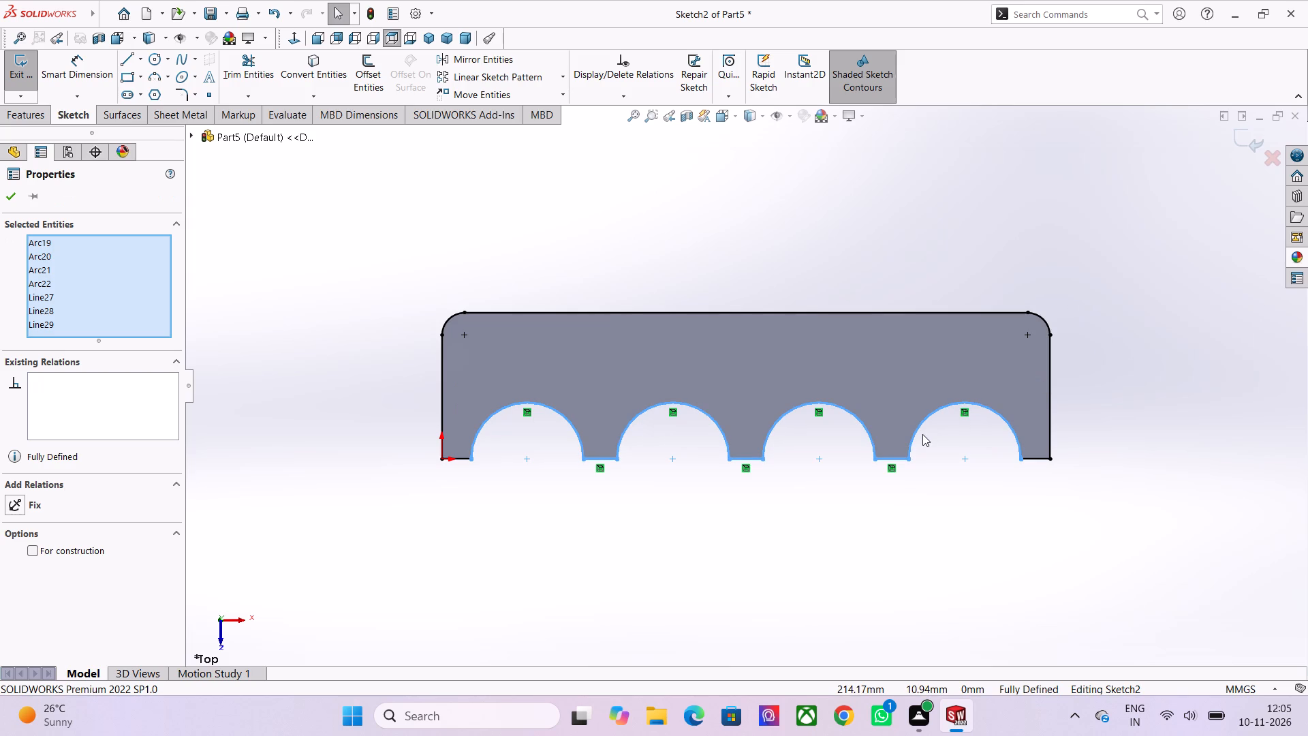
{"action": "key", "text": "Delete"}
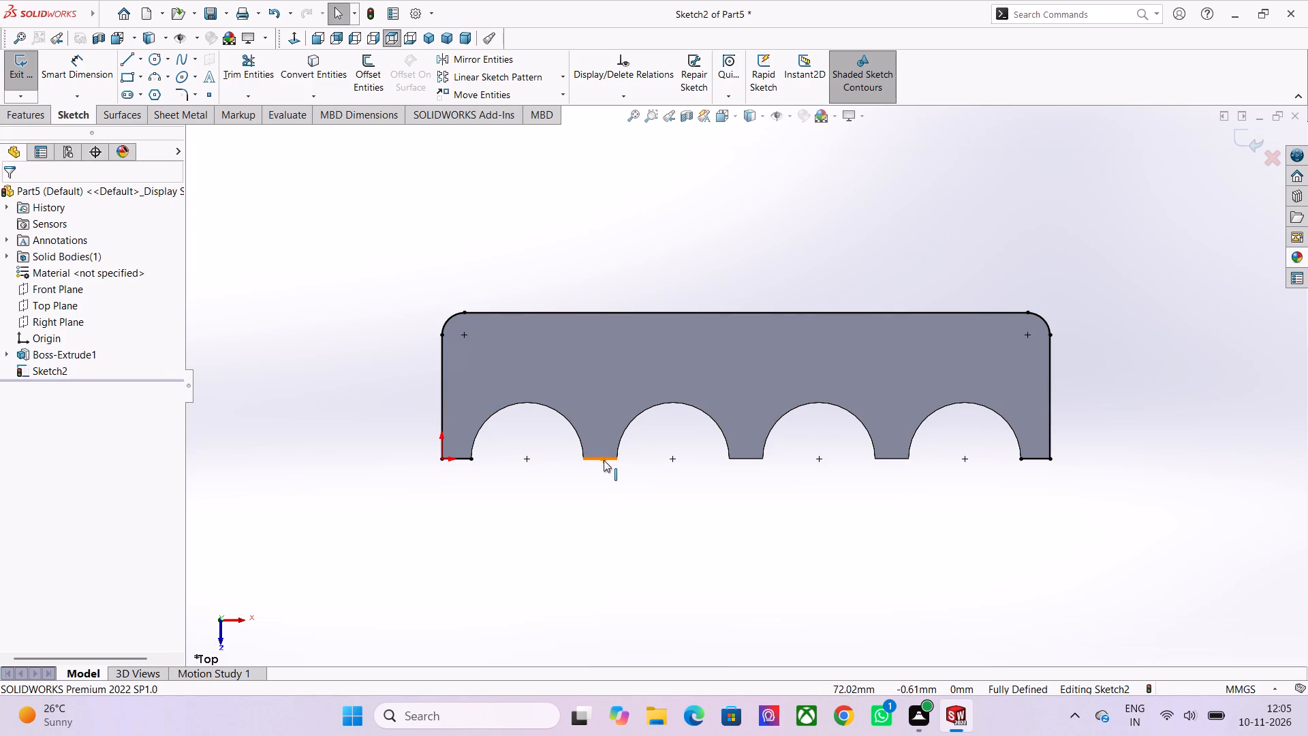
Examine the block and the remaining converted outline from several angles.
{"action": "scroll", "coordinate": [572, 557], "scroll_direction": "down", "scroll_amount": 1}
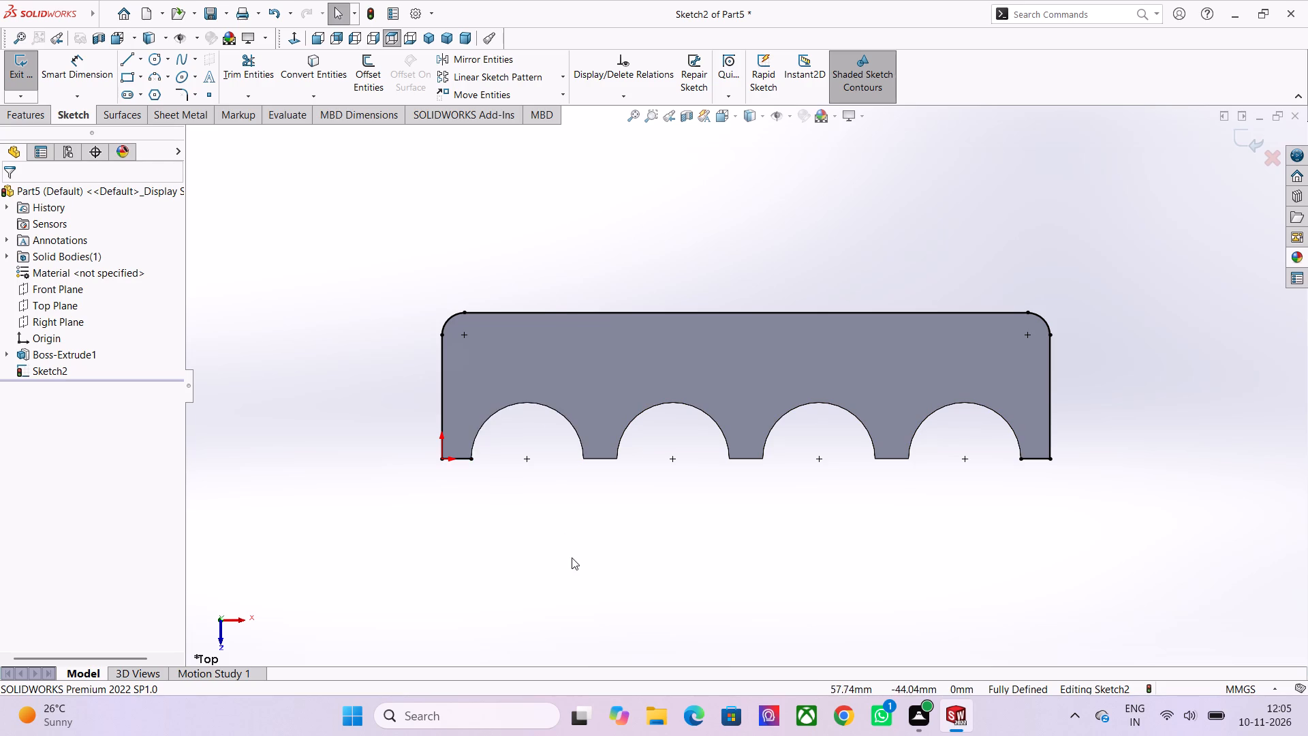
{"action": "scroll", "coordinate": [572, 557], "scroll_direction": "down", "scroll_amount": 1}
{"action": "middle_click_drag", "start_coordinate": [674, 564], "coordinate": [619, 505]}
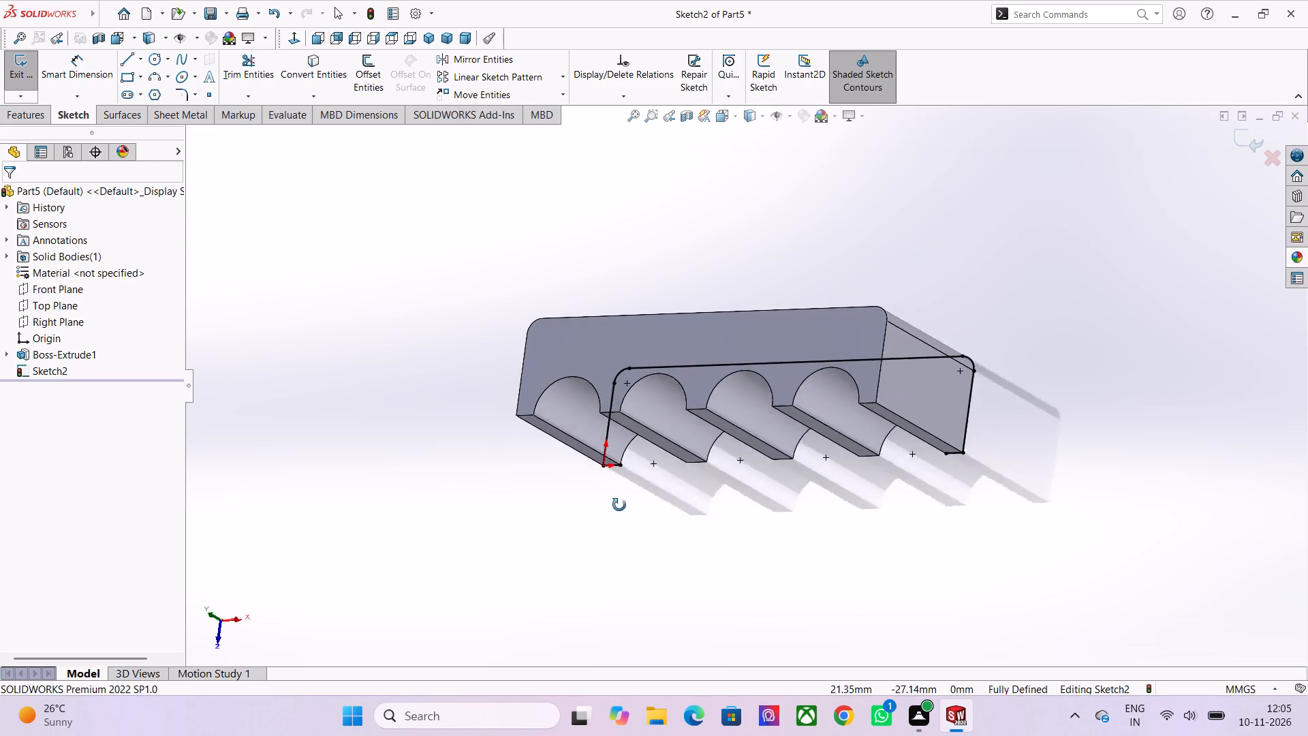
{"action": "middle_click_drag", "start_coordinate": [619, 505], "coordinate": [512, 547]}
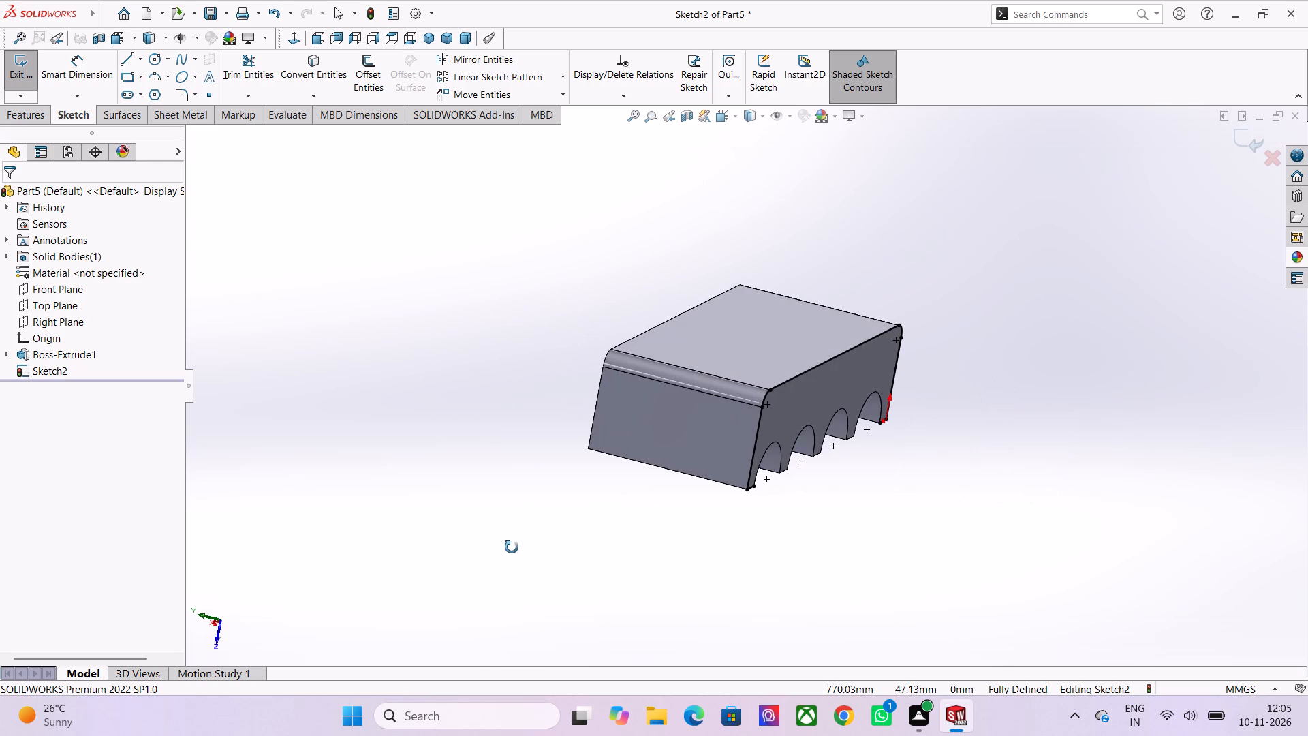
{"action": "middle_click_drag", "start_coordinate": [512, 547], "coordinate": [526, 540]}
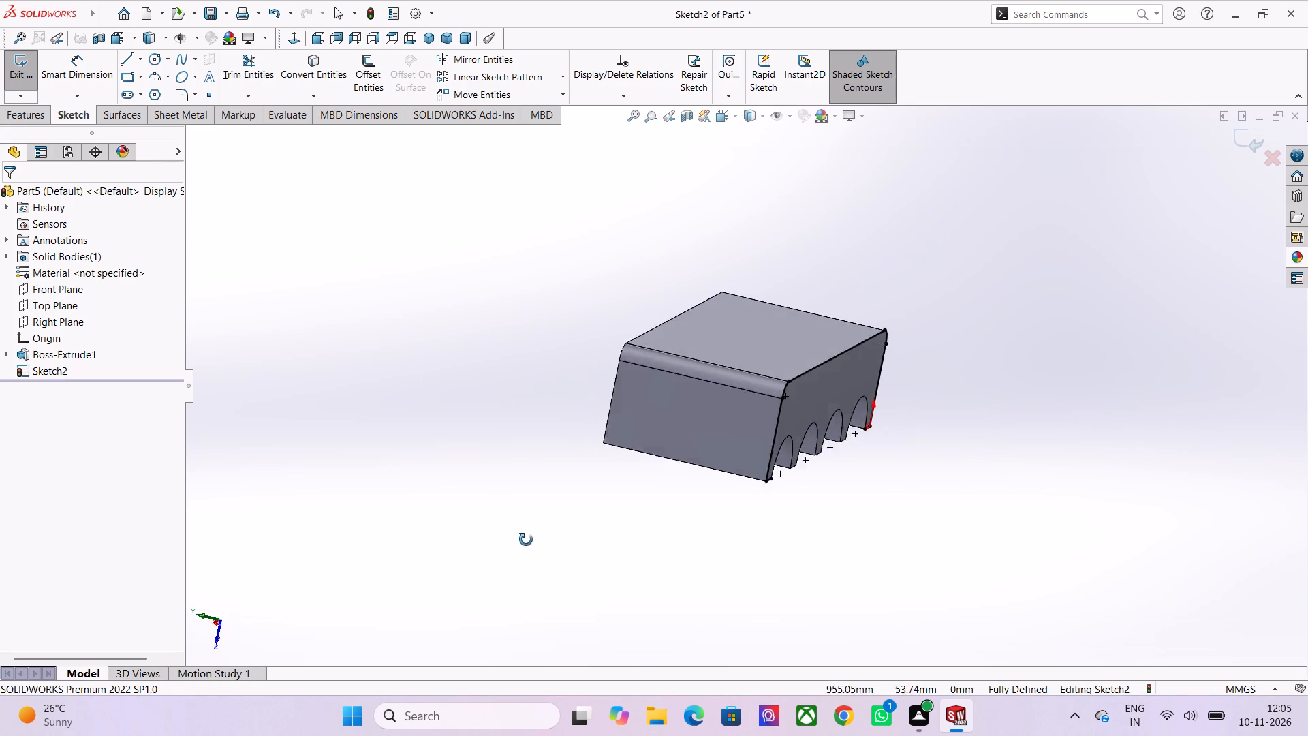
{"action": "middle_click_drag", "start_coordinate": [526, 540], "coordinate": [614, 552]}
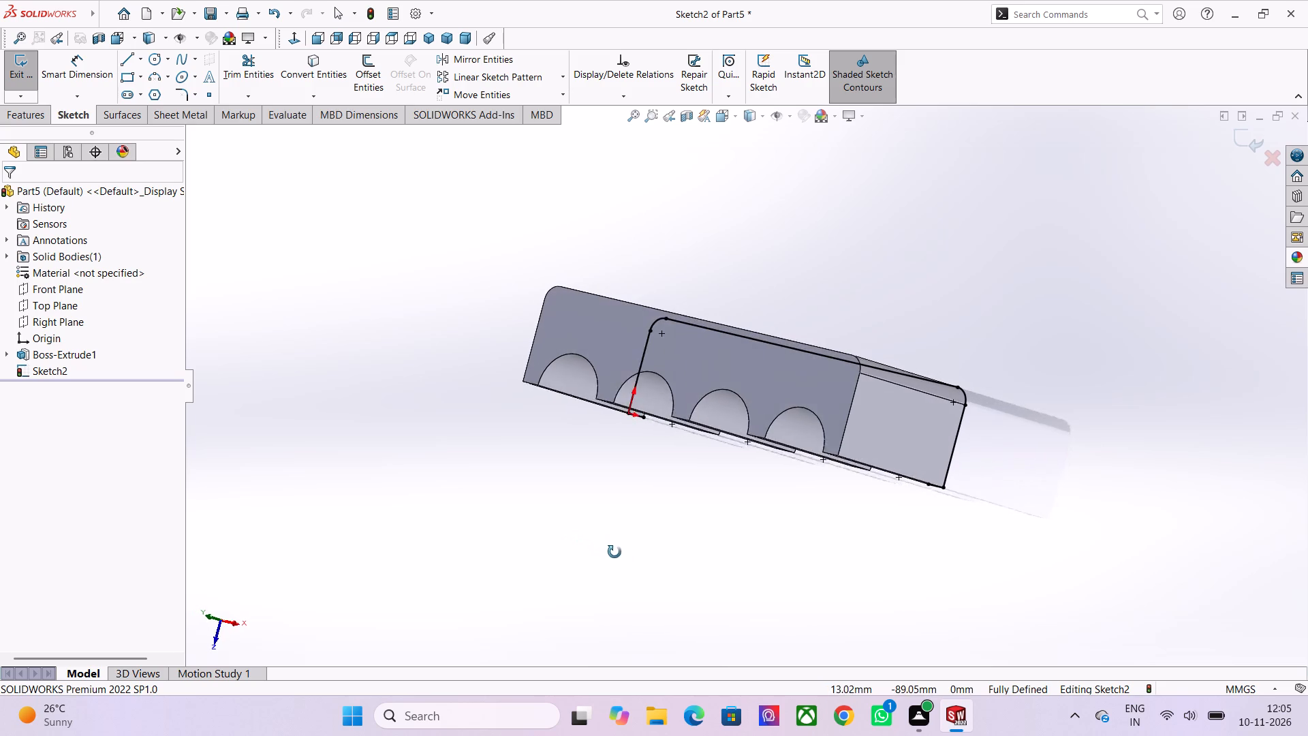
{"action": "middle_click_drag", "start_coordinate": [614, 552], "coordinate": [608, 502]}
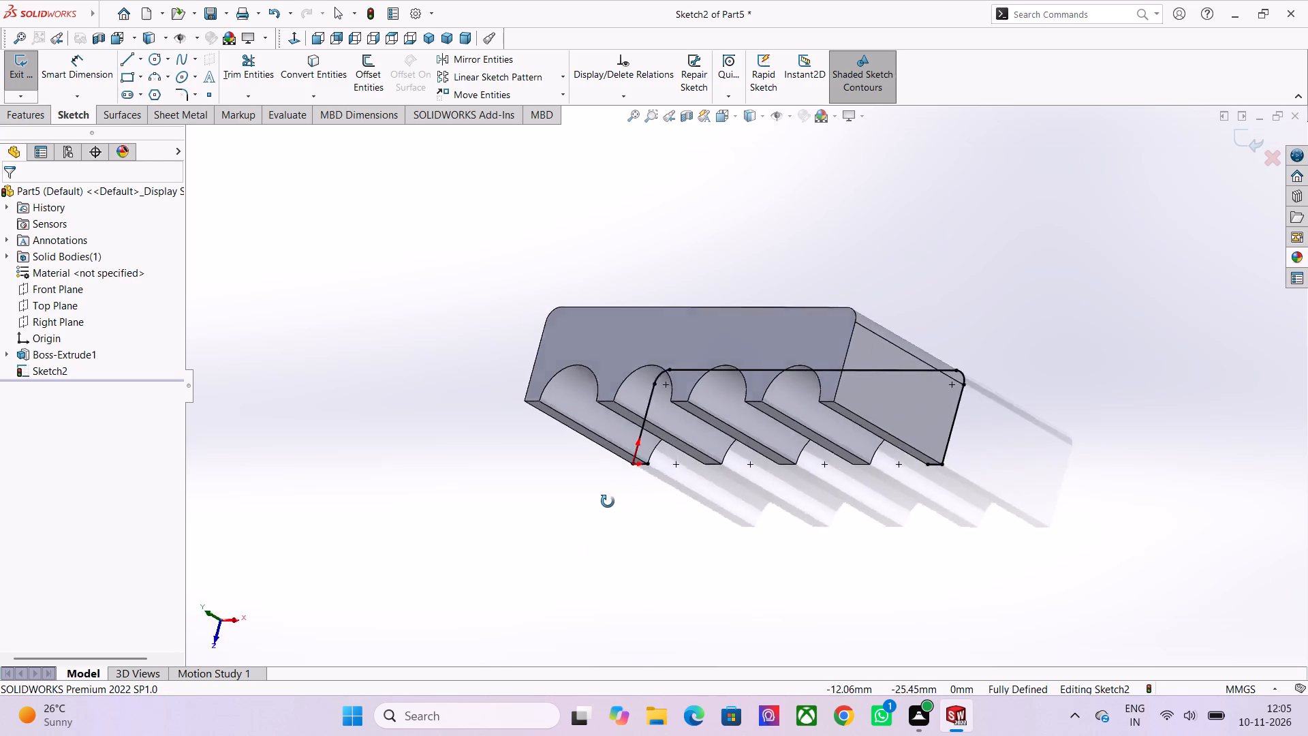
{"action": "middle_click_drag", "start_coordinate": [608, 502], "coordinate": [532, 532]}
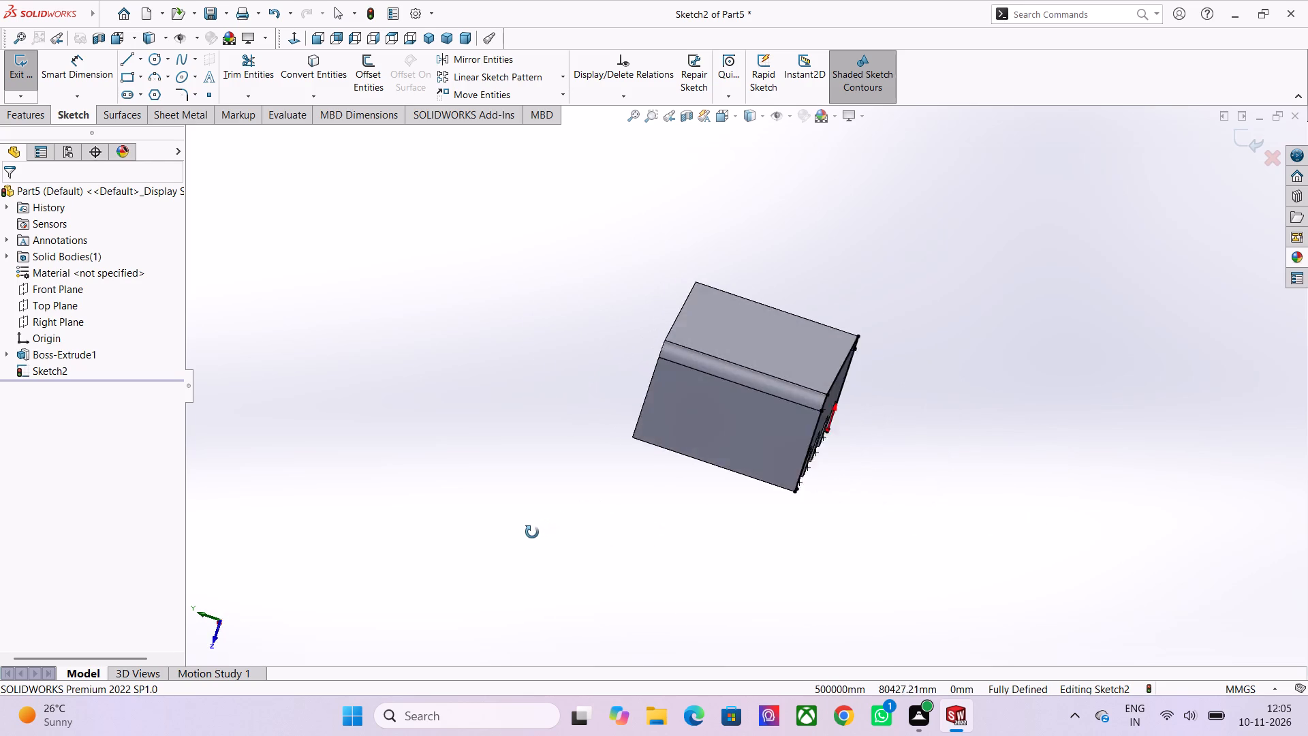
{"action": "middle_click_drag", "start_coordinate": [532, 532], "coordinate": [559, 558]}
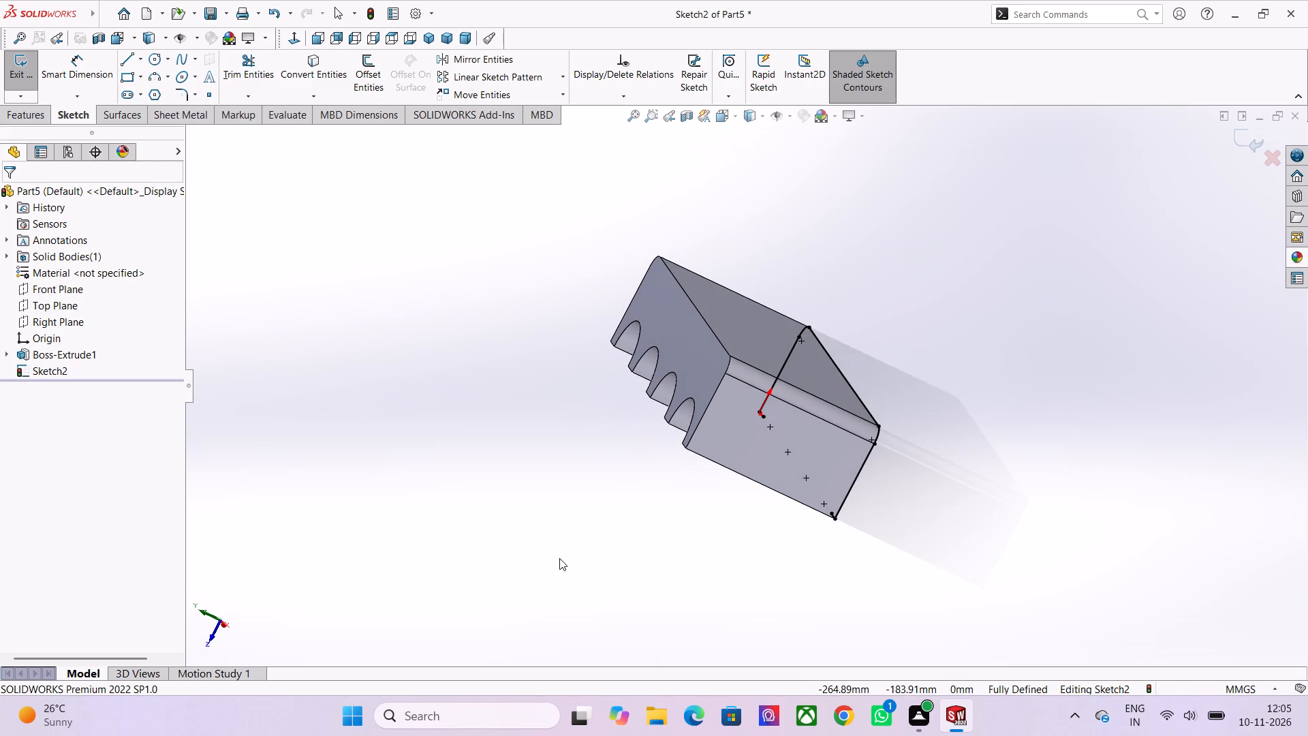
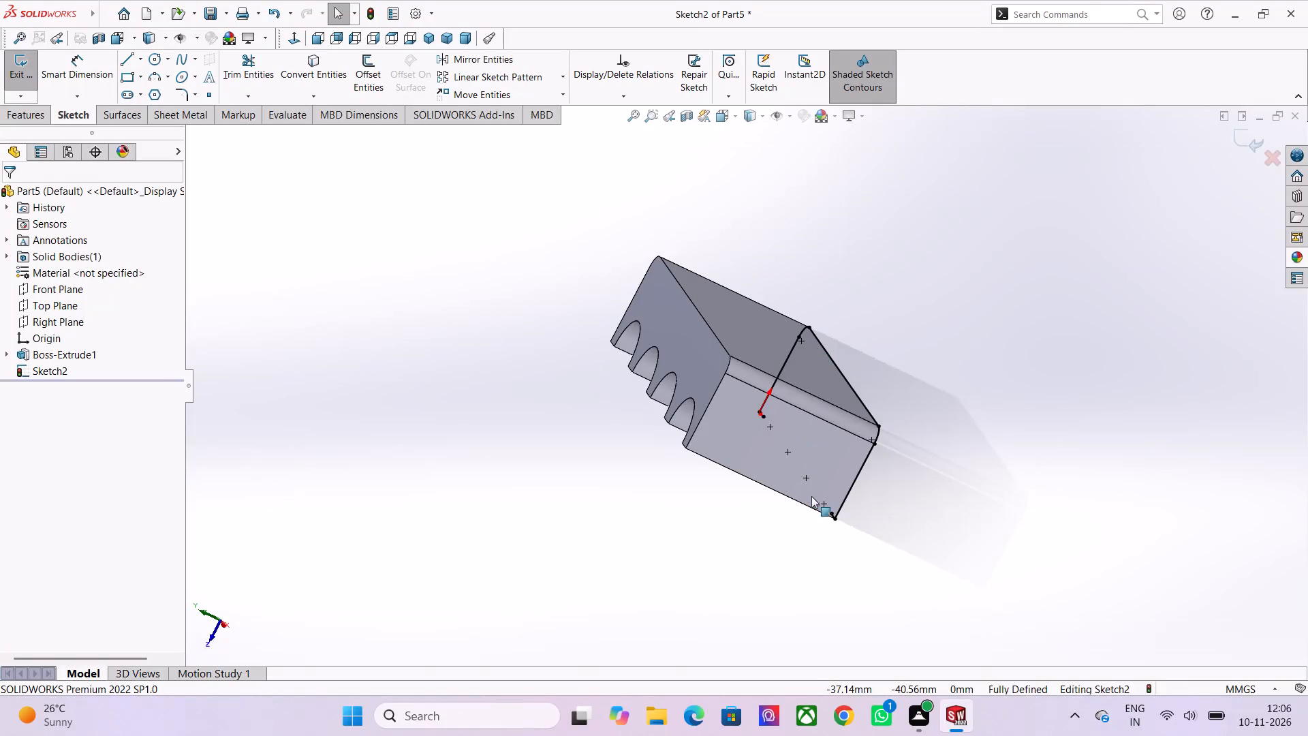
Delete the two remaining short bottom-edge lines at the outer ends of the converted outline.
{"action": "scroll", "coordinate": [858, 536], "scroll_direction": "up", "scroll_amount": 5}
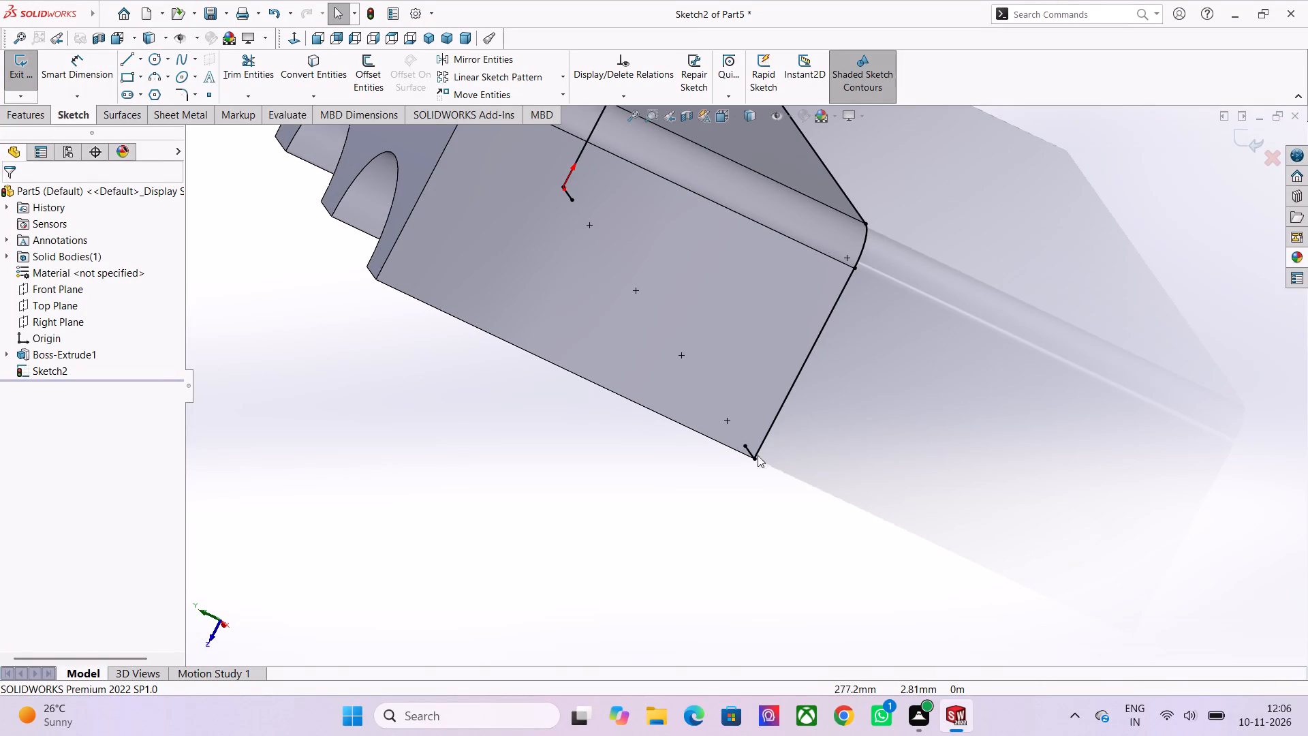
{"action": "left_click", "coordinate": [749, 455]}
{"action": "middle_click_drag", "start_coordinate": [775, 492], "coordinate": [669, 446]}
{"action": "scroll", "coordinate": [668, 446], "scroll_direction": "up", "scroll_amount": 1}
{"action": "scroll", "coordinate": [700, 462], "scroll_direction": "down", "scroll_amount": 1}
{"action": "scroll", "coordinate": [1213, 458], "scroll_direction": "down", "scroll_amount": 2}
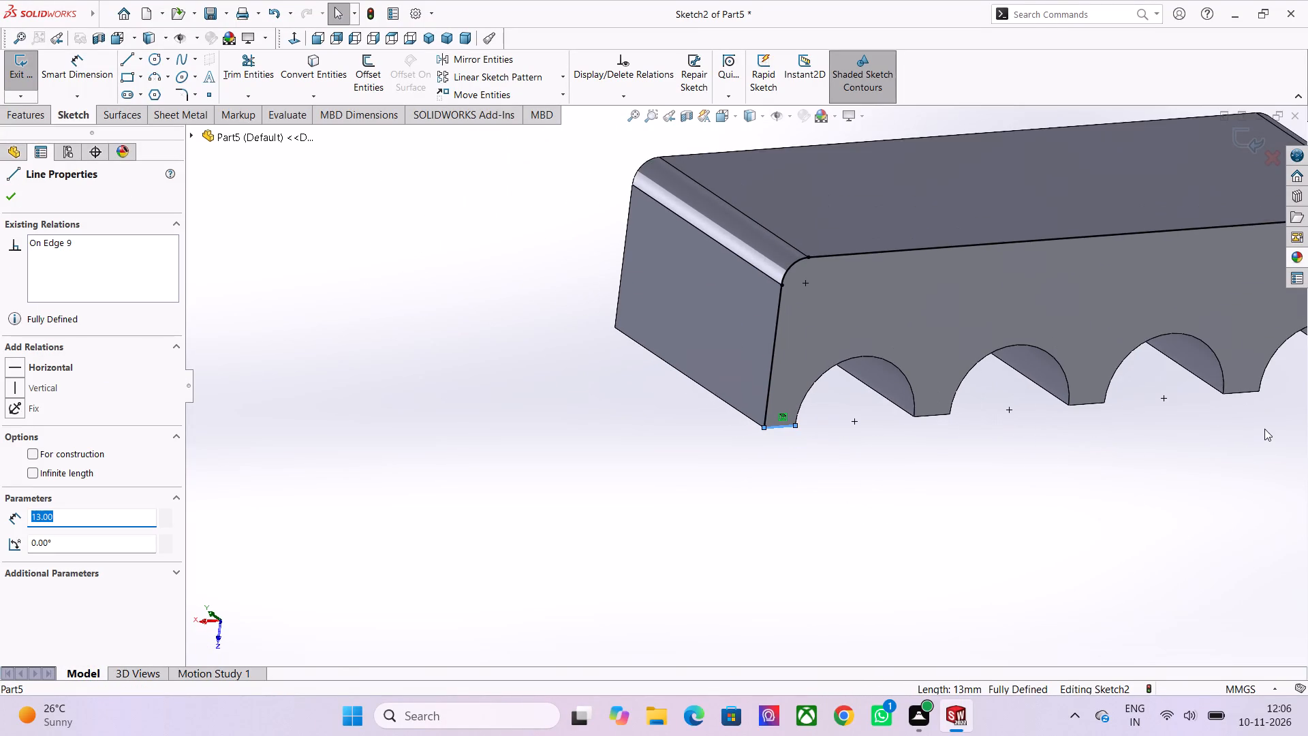
{"action": "scroll", "coordinate": [1264, 429], "scroll_direction": "down", "scroll_amount": 2}
{"action": "scroll", "coordinate": [1221, 405], "scroll_direction": "up", "scroll_amount": 2}
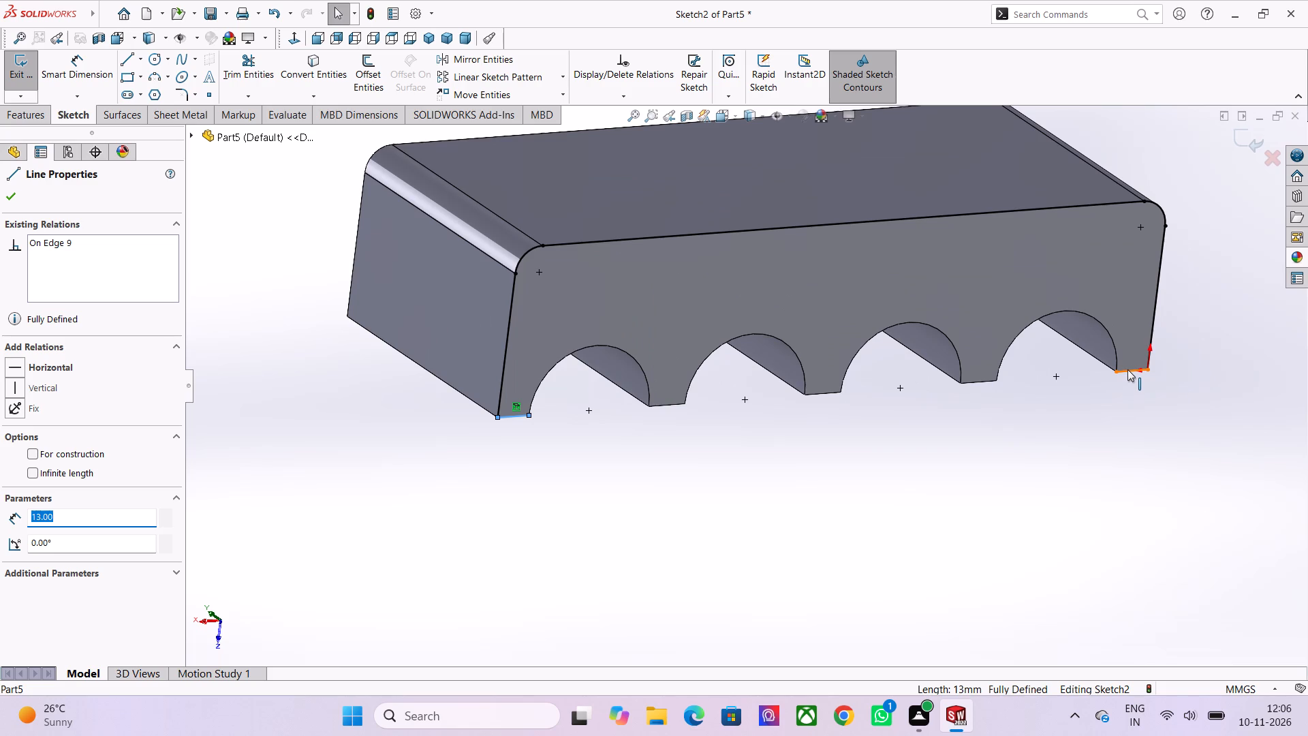
{"action": "left_click", "coordinate": [1127, 369], "text": "ctrl"}
{"action": "key", "text": "Delete"}
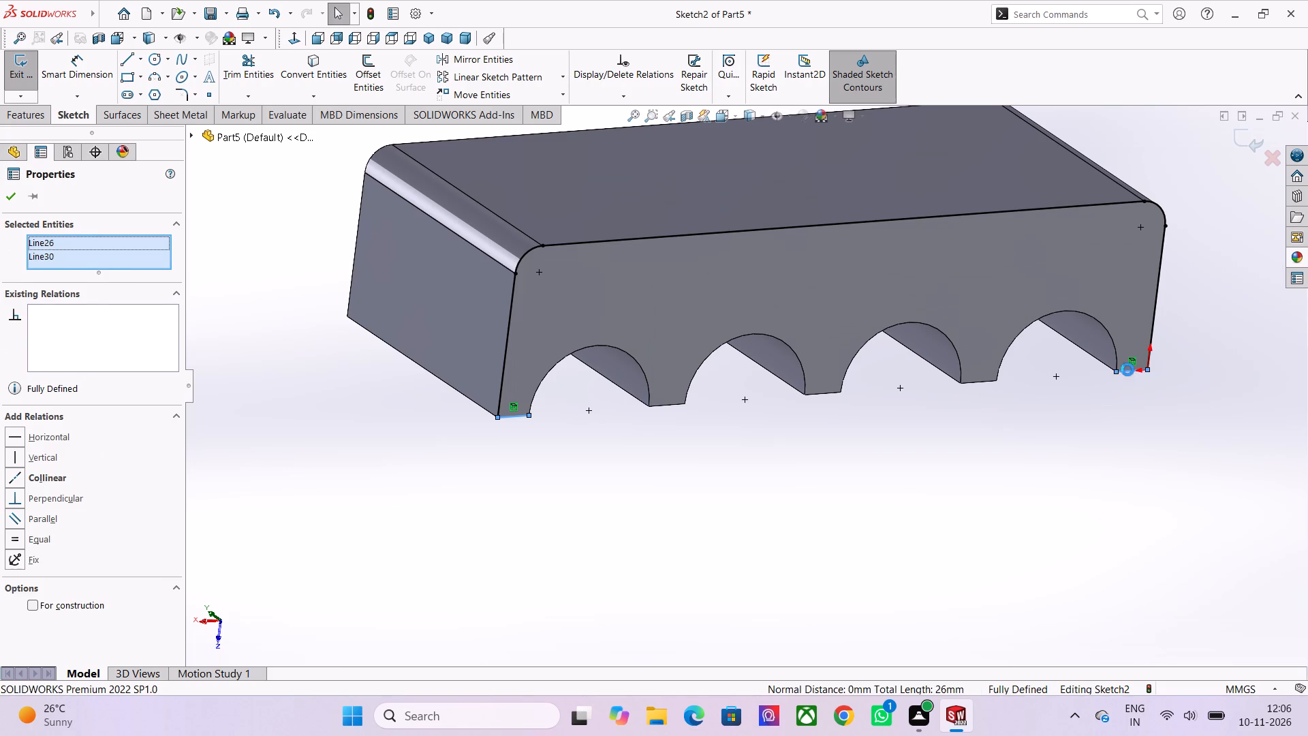
Offset the remaining outline chain outward by 4 mm, with its open ends capped by lines.
{"action": "scroll", "coordinate": [1108, 438], "scroll_direction": "down", "scroll_amount": 2}
{"action": "middle_click_drag", "start_coordinate": [639, 461], "coordinate": [785, 487]}
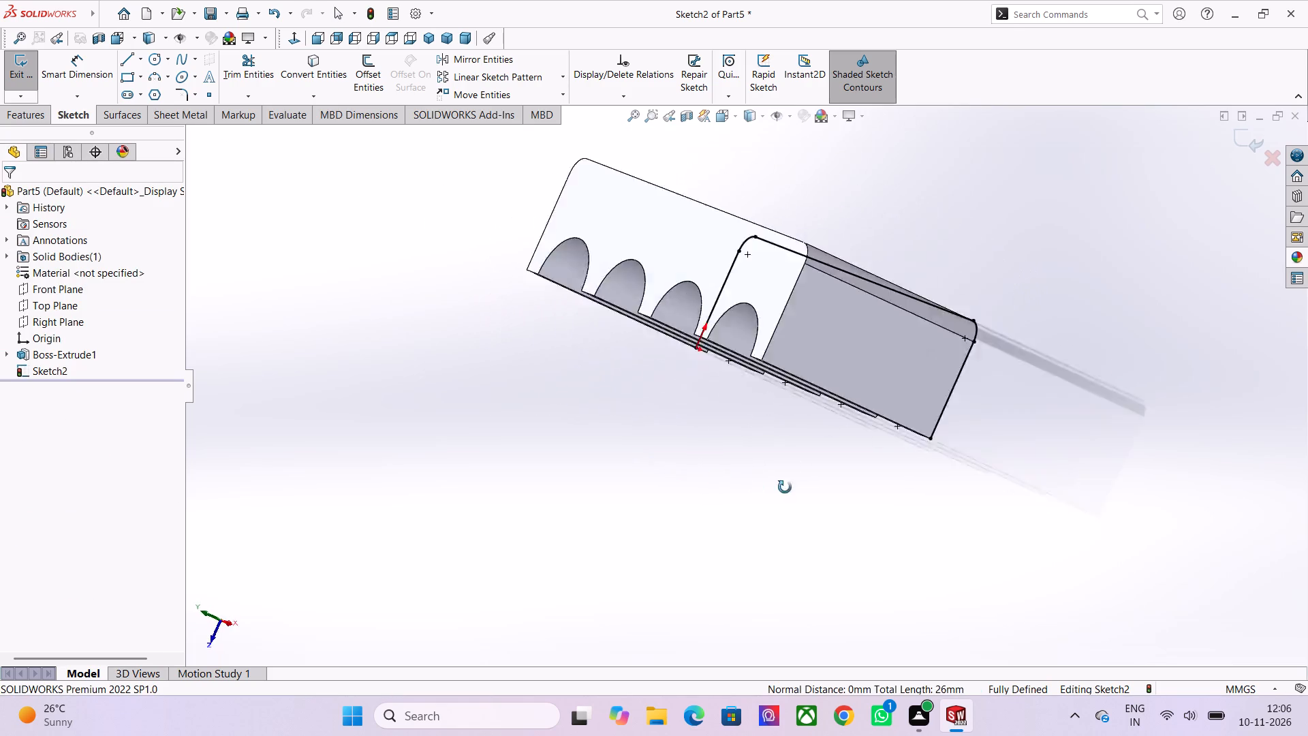
{"action": "middle_click_drag", "start_coordinate": [785, 487], "coordinate": [837, 449]}
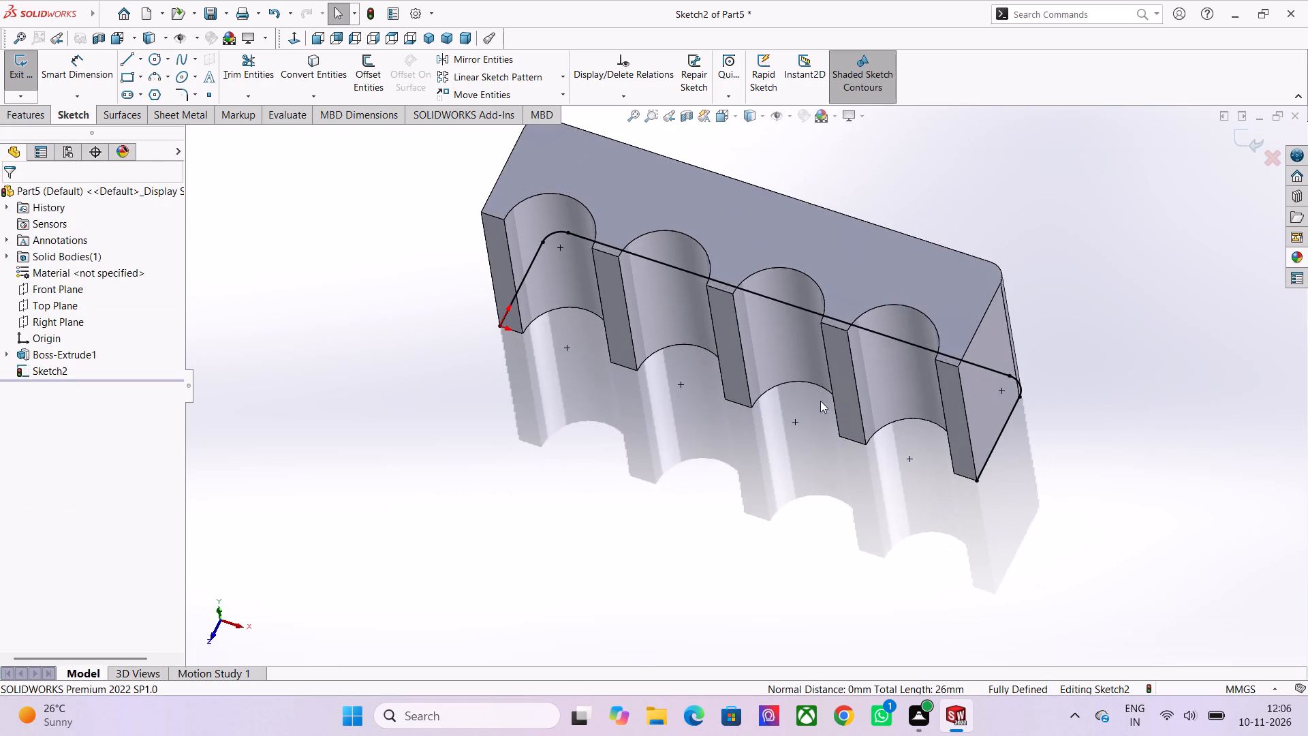
{"action": "left_click", "coordinate": [371, 75]}
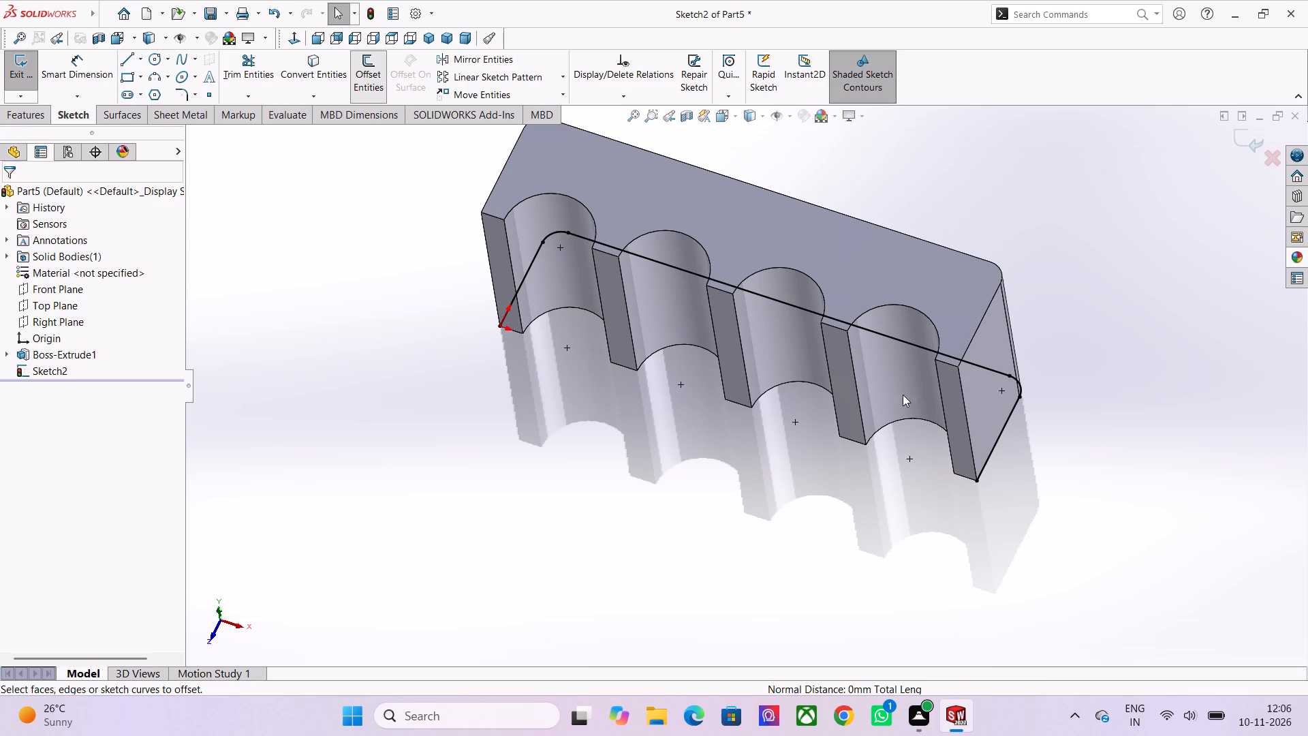
{"action": "left_click", "coordinate": [999, 435]}
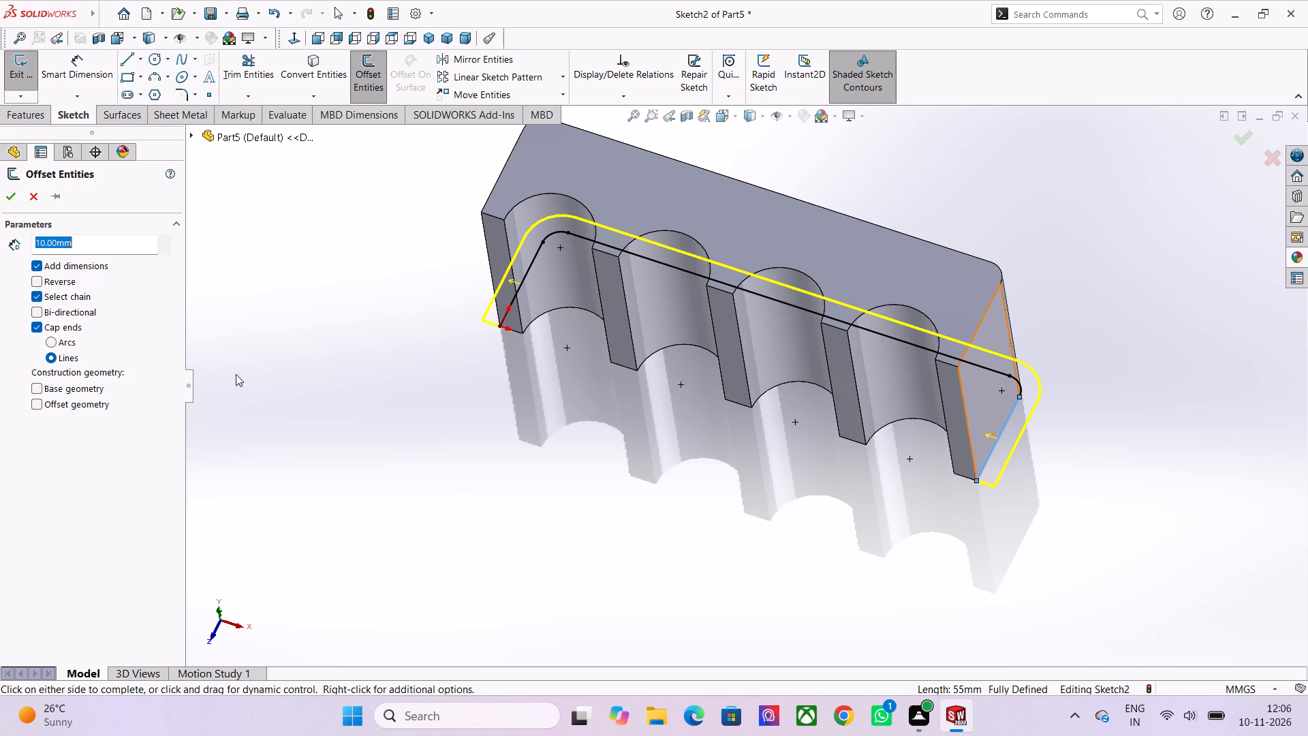
{"action": "key", "text": "4"}
{"action": "key", "text": "Return"}
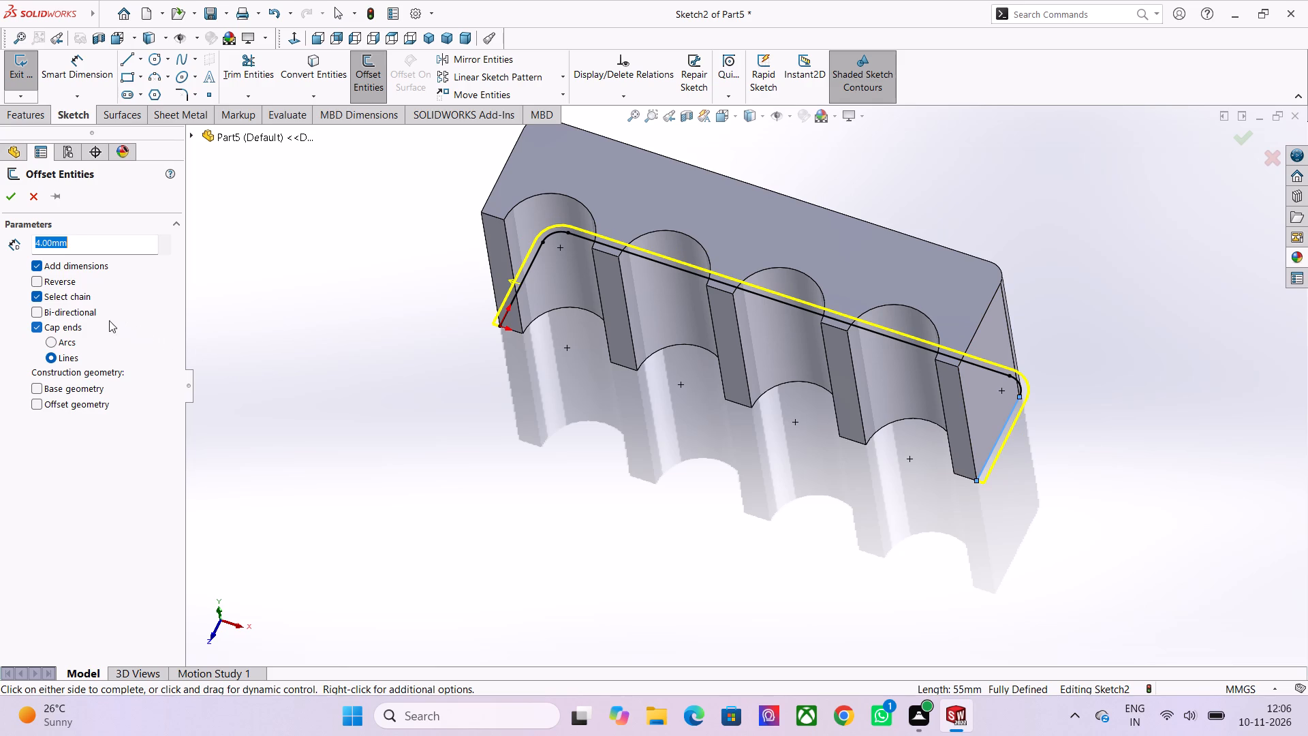
{"action": "left_click", "coordinate": [10, 194]}
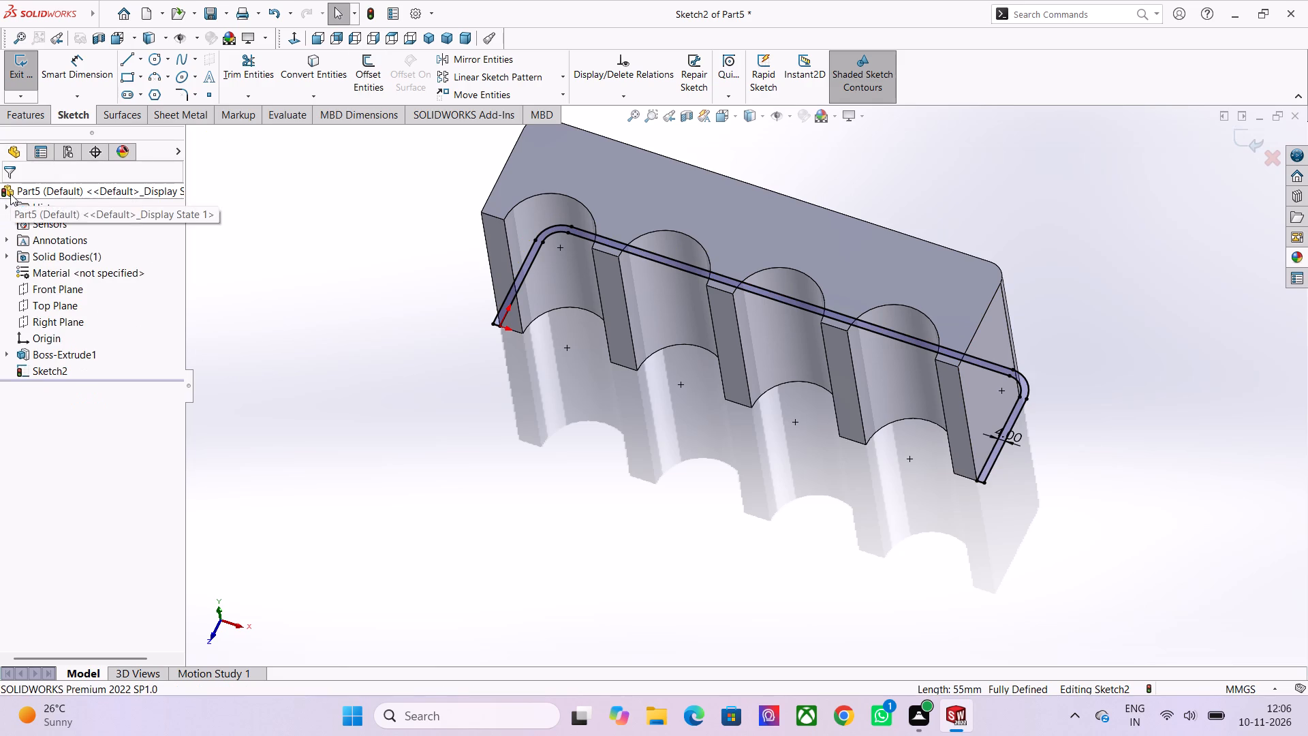
Finish the sketch and extrude the thin offset profile as a 4 mm blind boss merged with the block.
{"action": "middle_click_drag", "start_coordinate": [631, 473], "coordinate": [713, 450]}
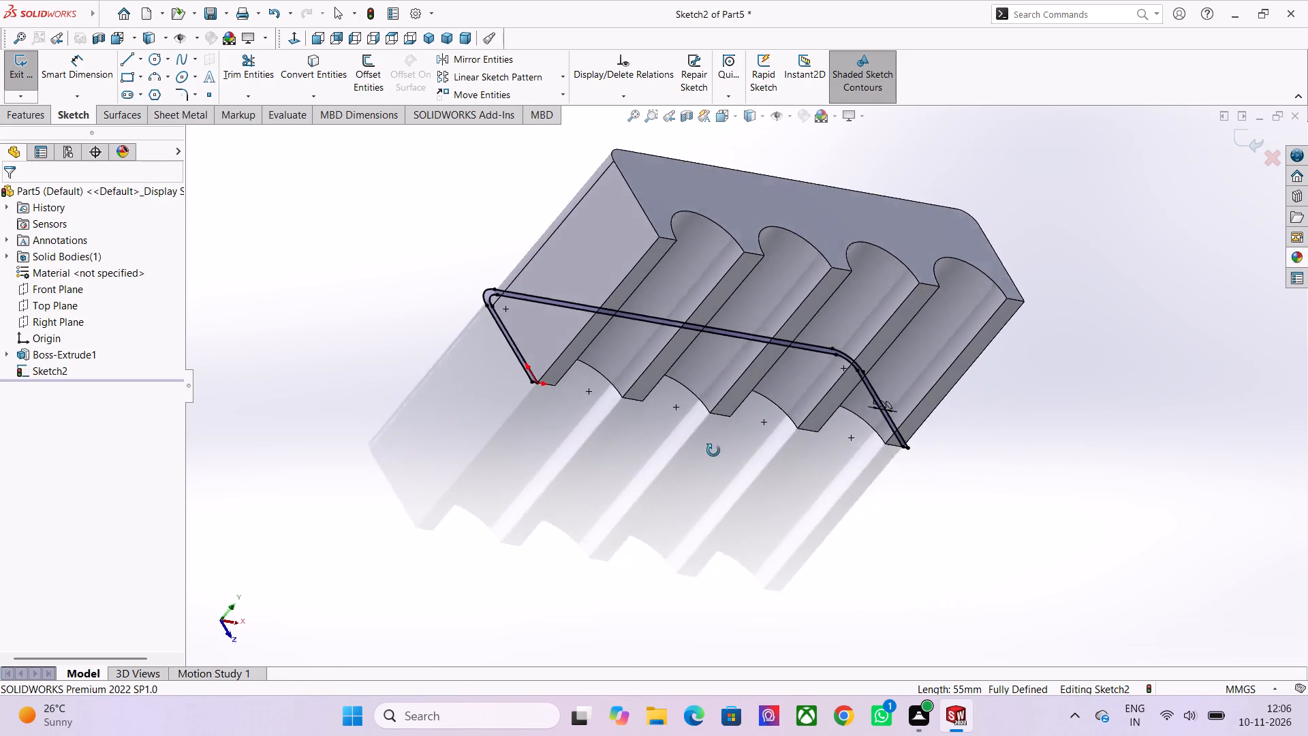
{"action": "middle_click_drag", "start_coordinate": [713, 450], "coordinate": [663, 453]}
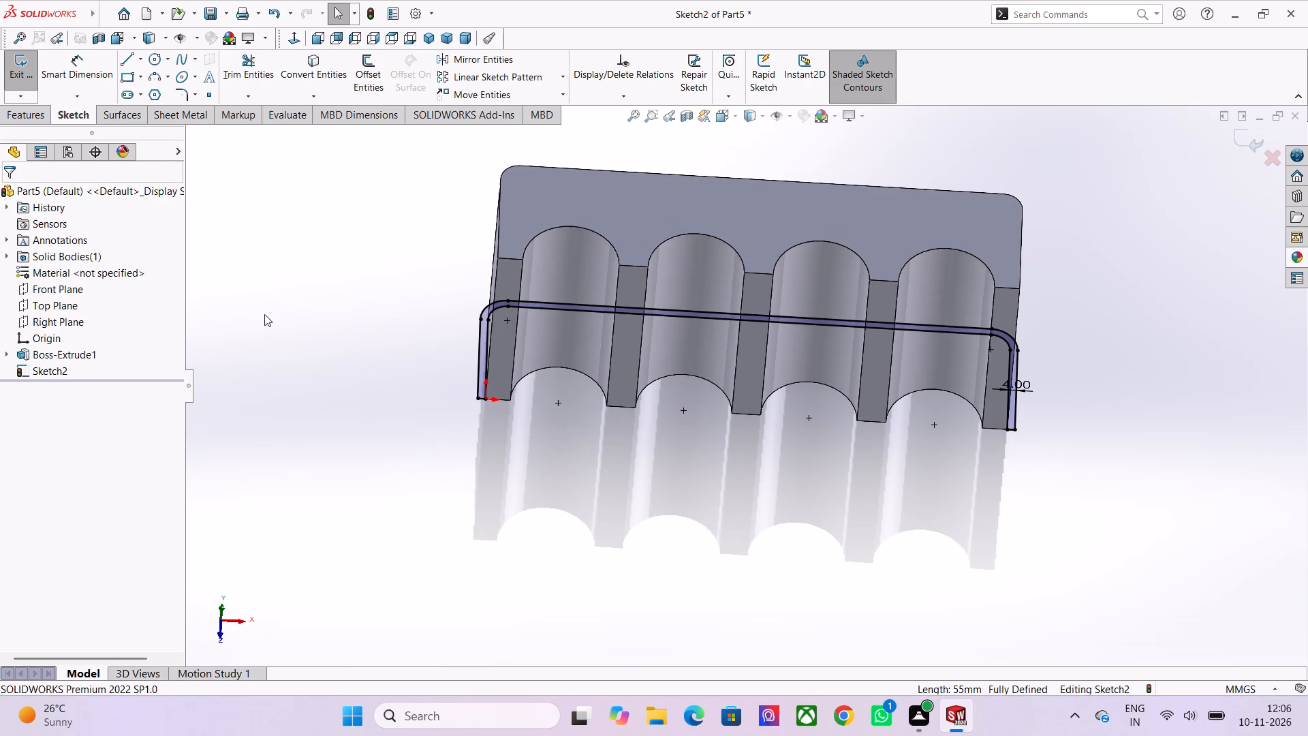
{"action": "left_click", "coordinate": [22, 78]}
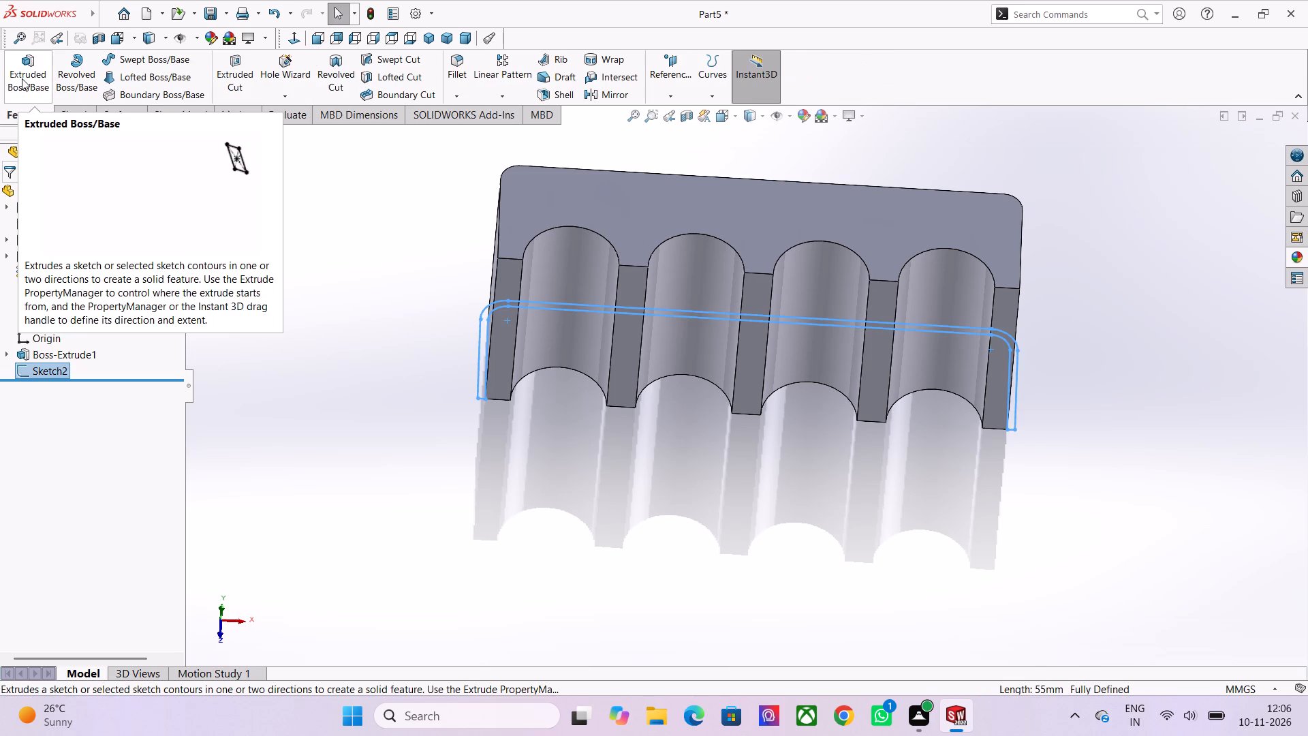
{"action": "left_click", "coordinate": [22, 78]}
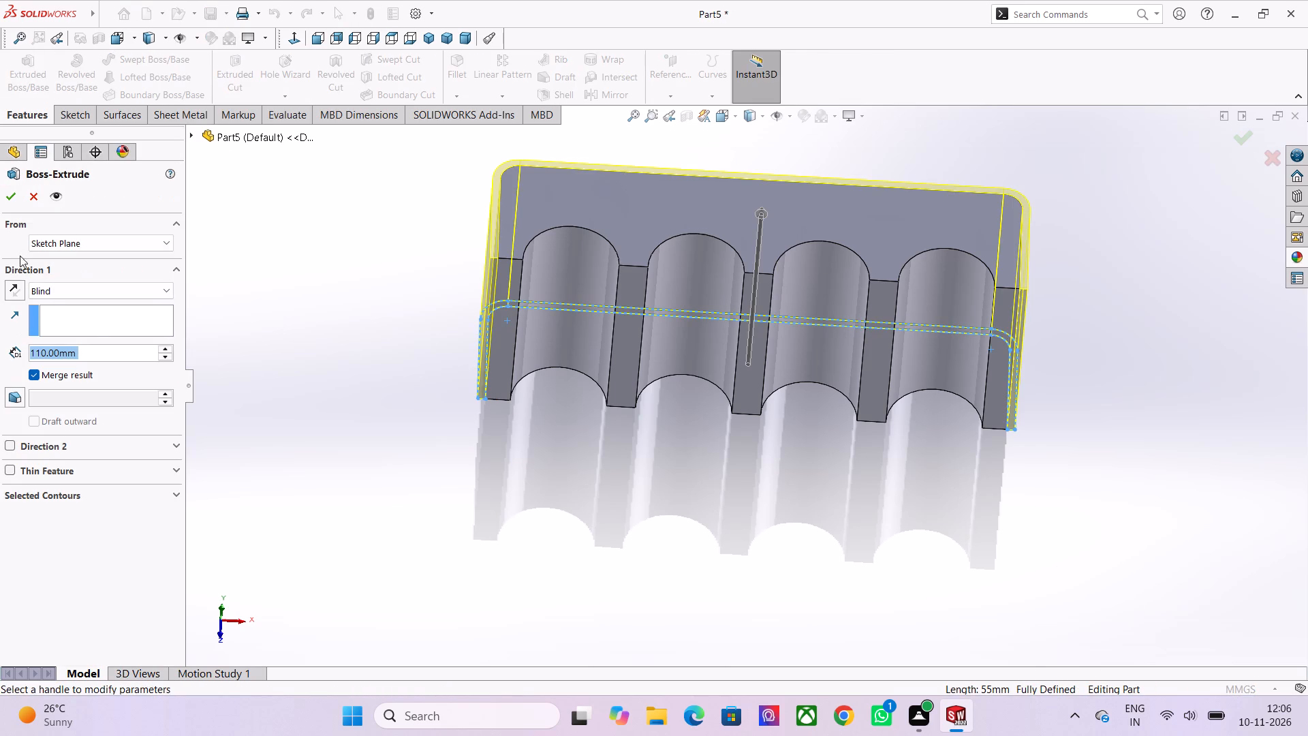
{"action": "key", "text": "4"}
{"action": "key", "text": "Return"}
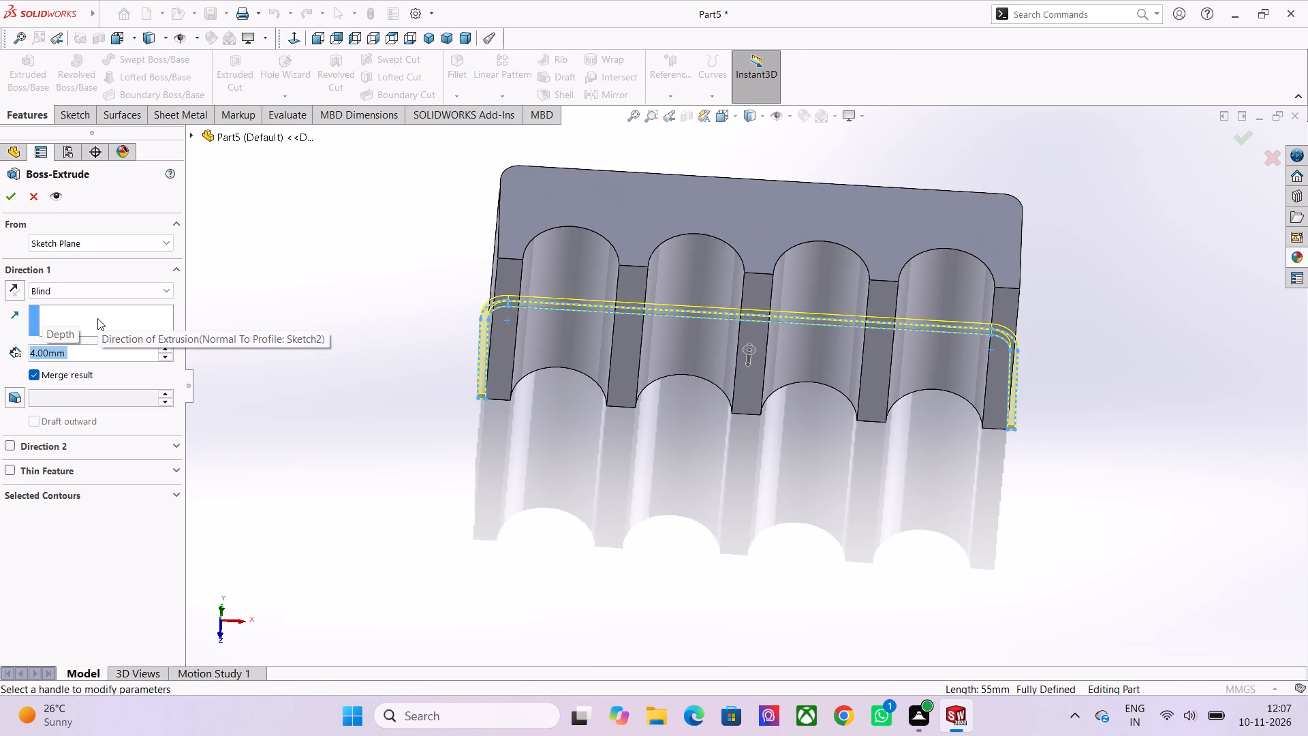
{"action": "key", "text": "Return"}
{"action": "left_click", "coordinate": [409, 505]}
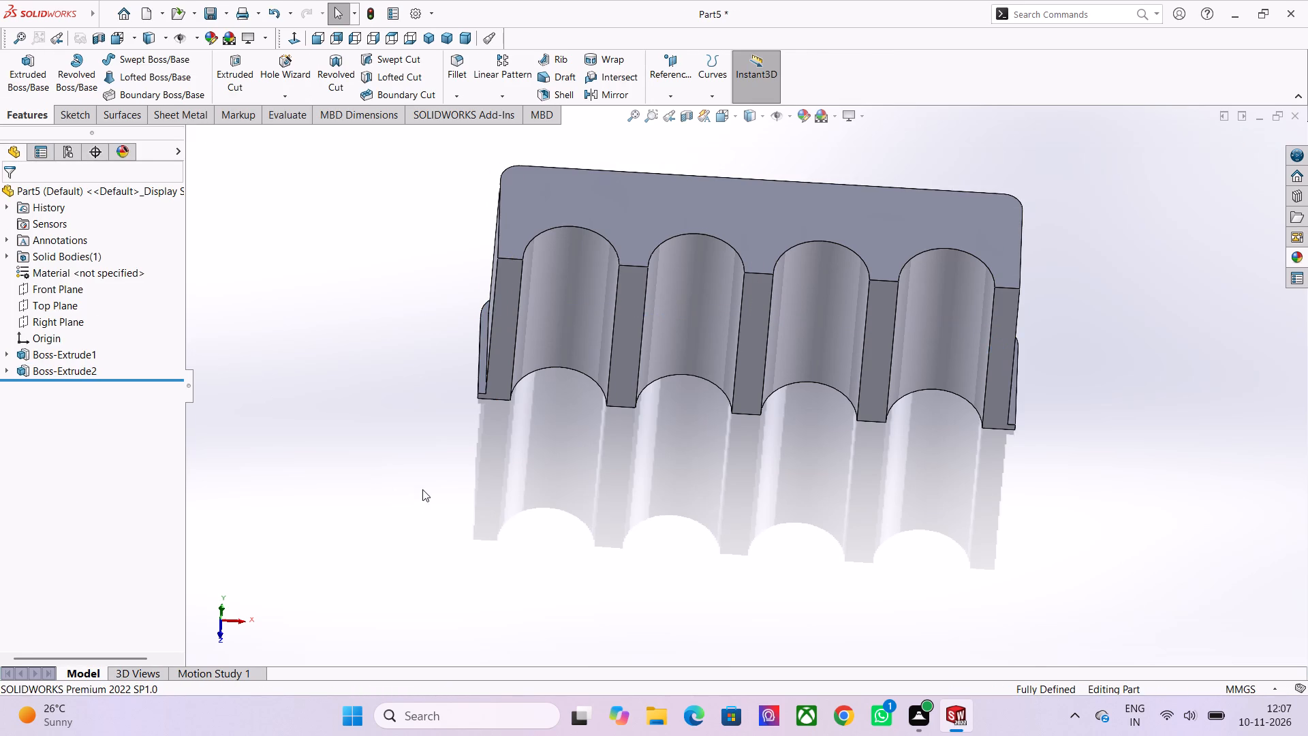
Examine the block and its new lip around the base from several angles.
{"action": "middle_click_drag", "start_coordinate": [554, 495], "coordinate": [421, 451]}
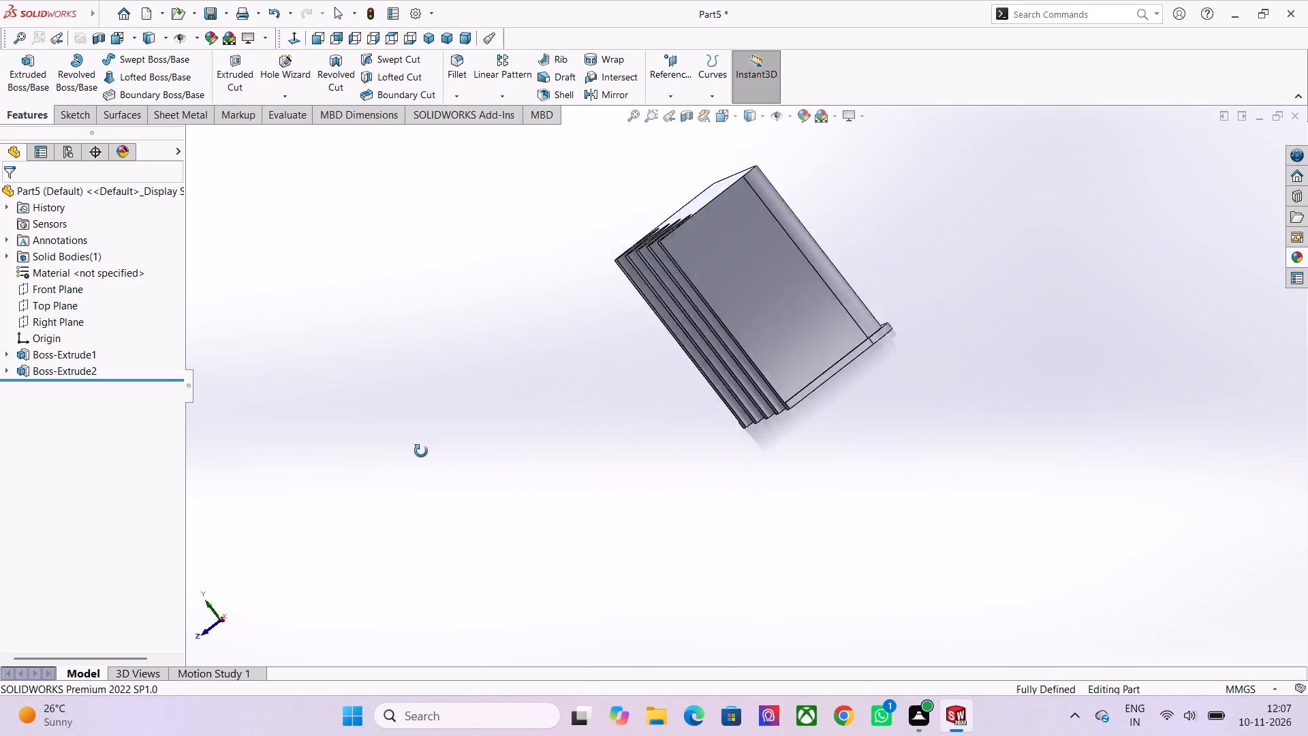
{"action": "middle_click_drag", "start_coordinate": [421, 451], "coordinate": [597, 422]}
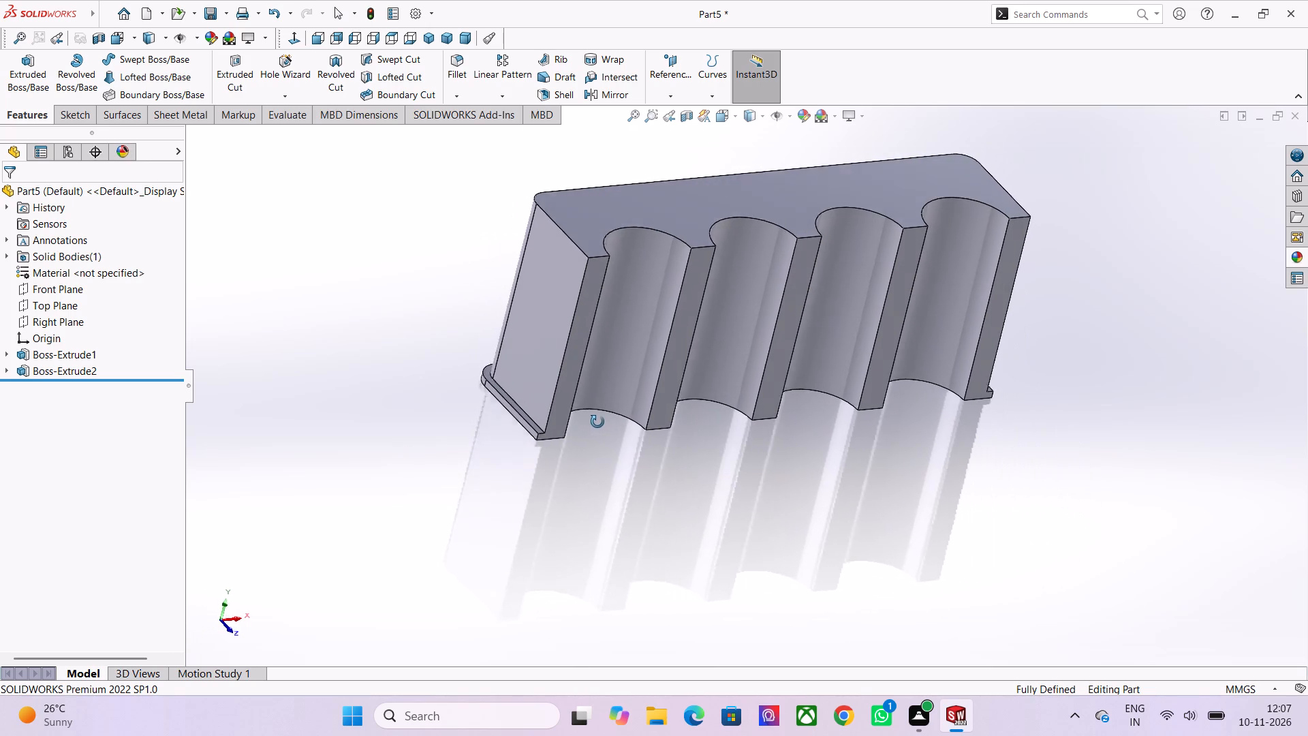
{"action": "middle_click_drag", "start_coordinate": [597, 422], "coordinate": [527, 371]}
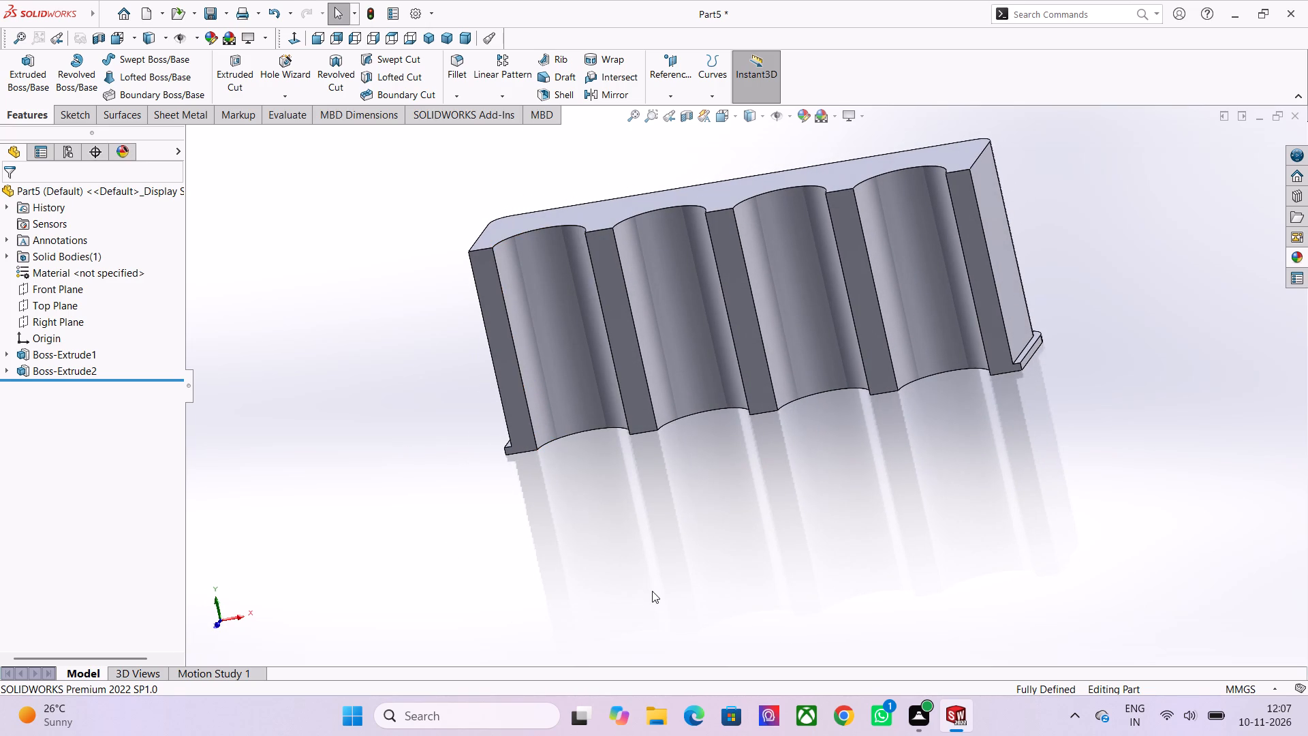
{"action": "middle_click_drag", "start_coordinate": [651, 592], "coordinate": [815, 577]}
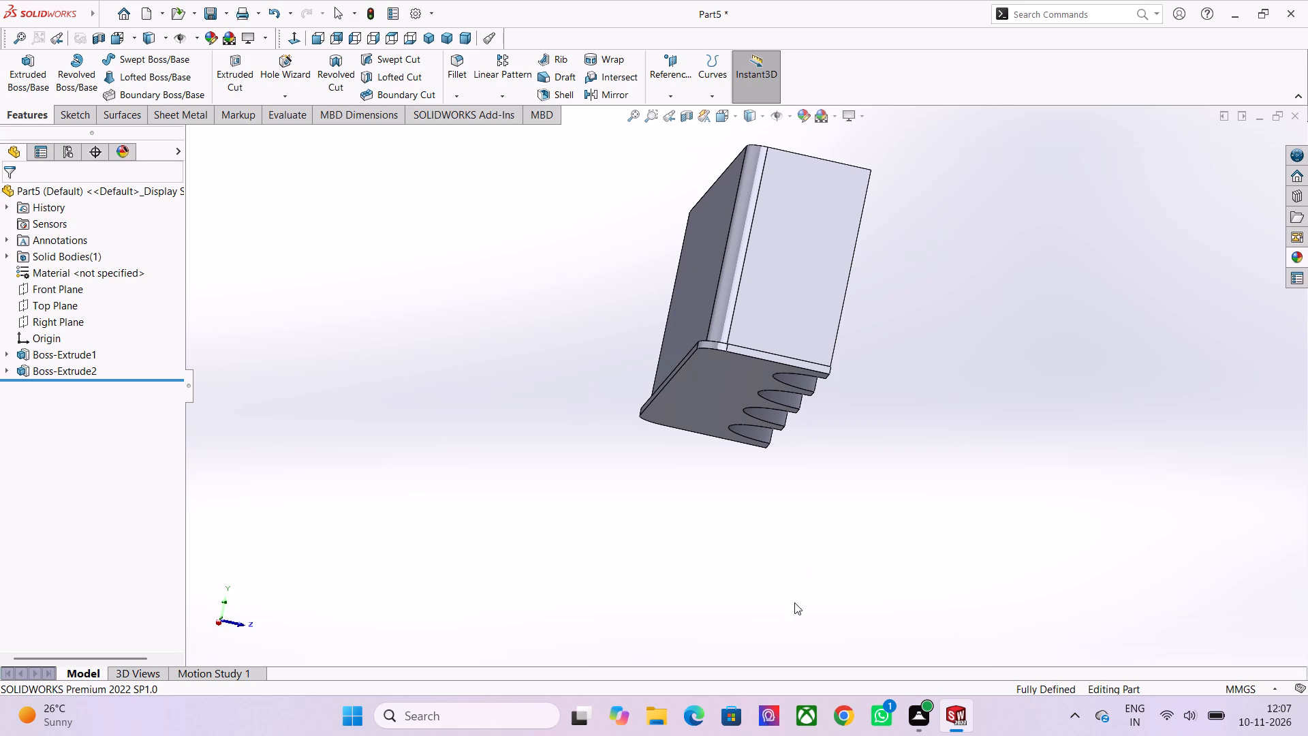
{"action": "scroll", "coordinate": [745, 701], "scroll_direction": "down", "scroll_amount": 1}
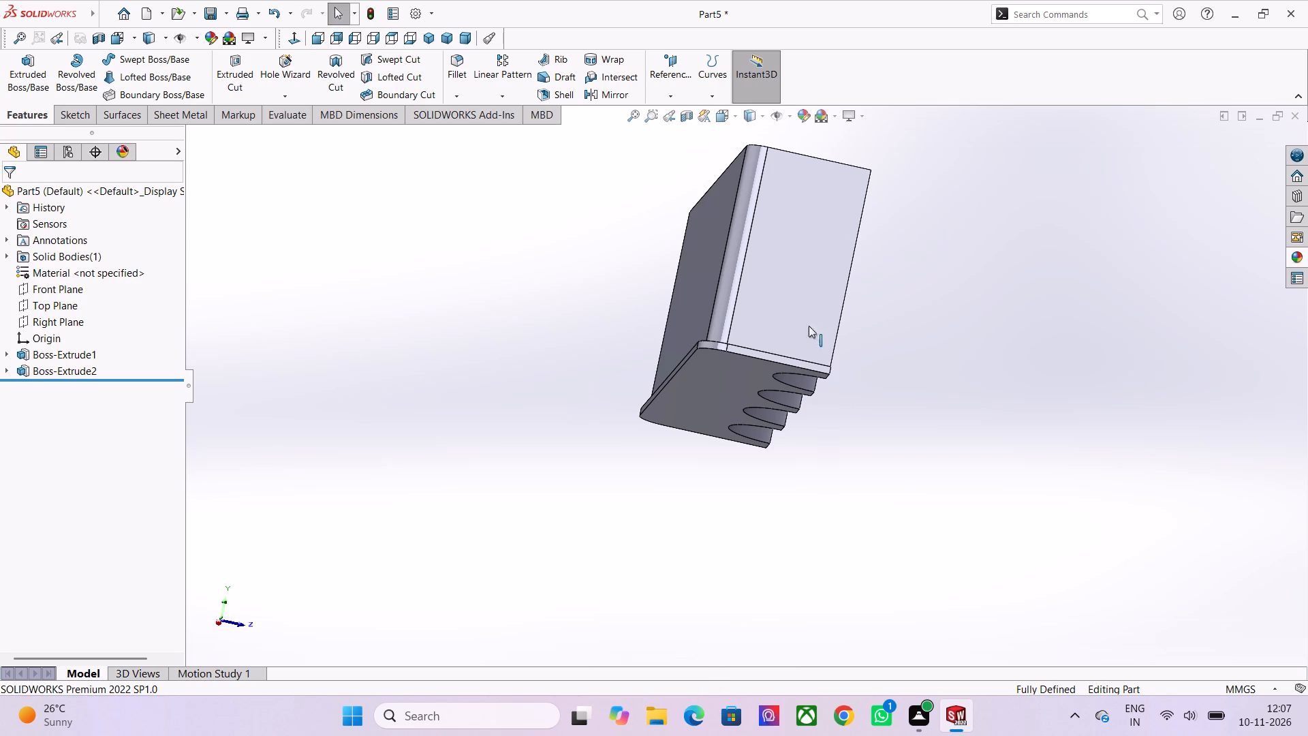
{"action": "scroll", "coordinate": [835, 229], "scroll_direction": "up", "scroll_amount": 2}
{"action": "scroll", "coordinate": [845, 371], "scroll_direction": "up", "scroll_amount": 4}
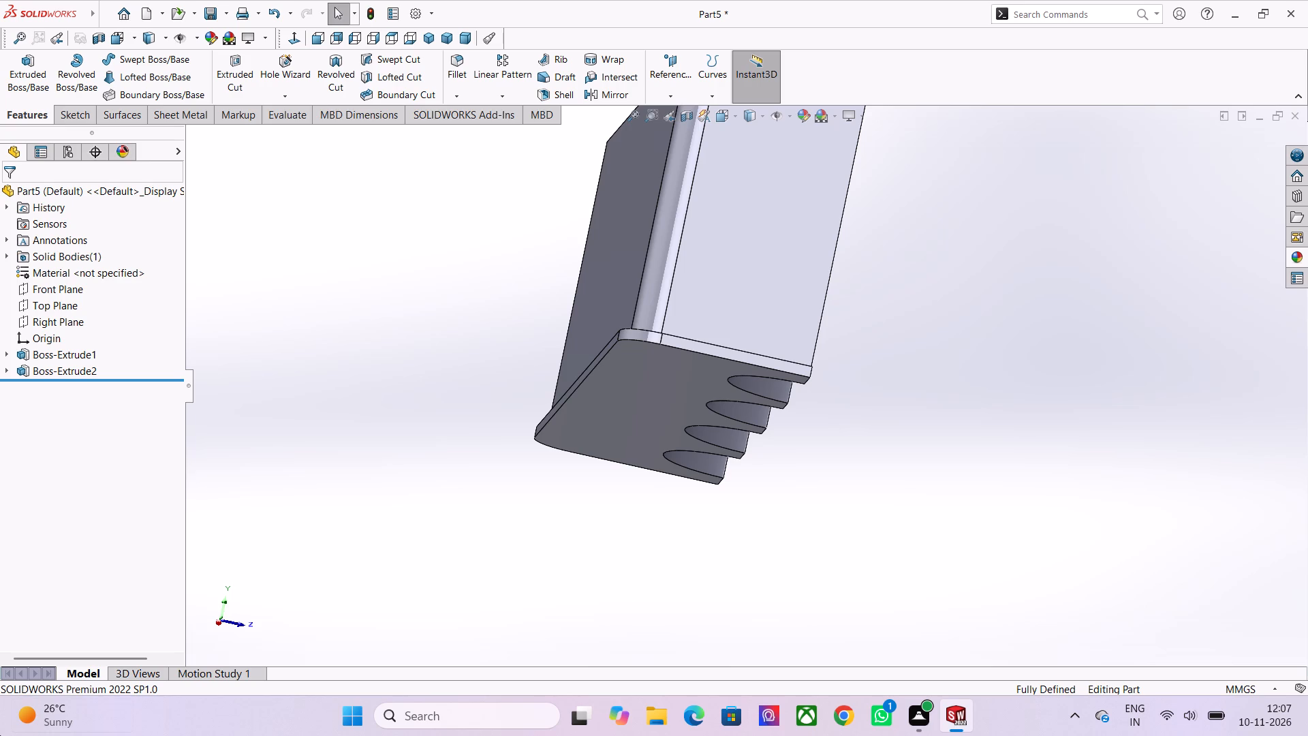
{"action": "middle_click_drag", "start_coordinate": [529, 568], "coordinate": [574, 574]}
{"action": "middle_click_drag", "start_coordinate": [574, 574], "coordinate": [688, 582]}
{"action": "scroll", "coordinate": [592, 518], "scroll_direction": "down", "scroll_amount": 2}
{"action": "middle_click_drag", "start_coordinate": [595, 518], "coordinate": [511, 511]}
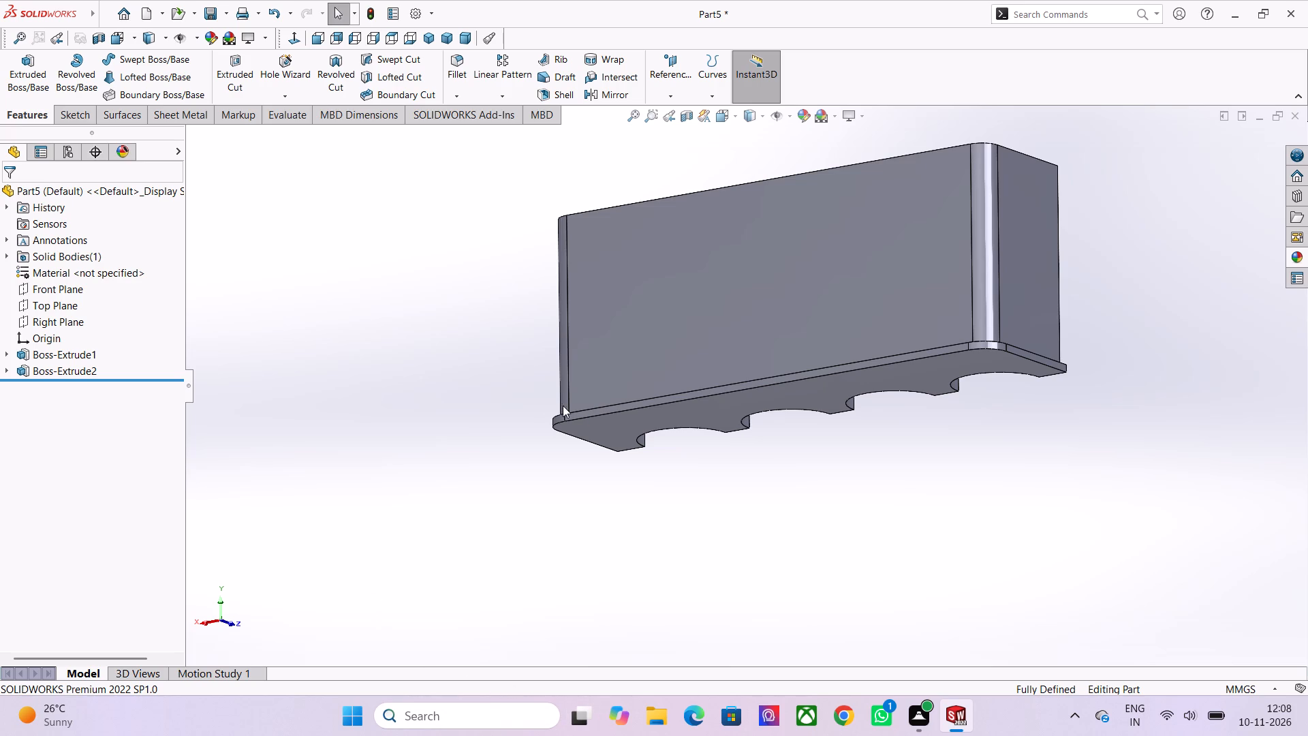
{"action": "middle_click_drag", "start_coordinate": [478, 455], "coordinate": [589, 472]}
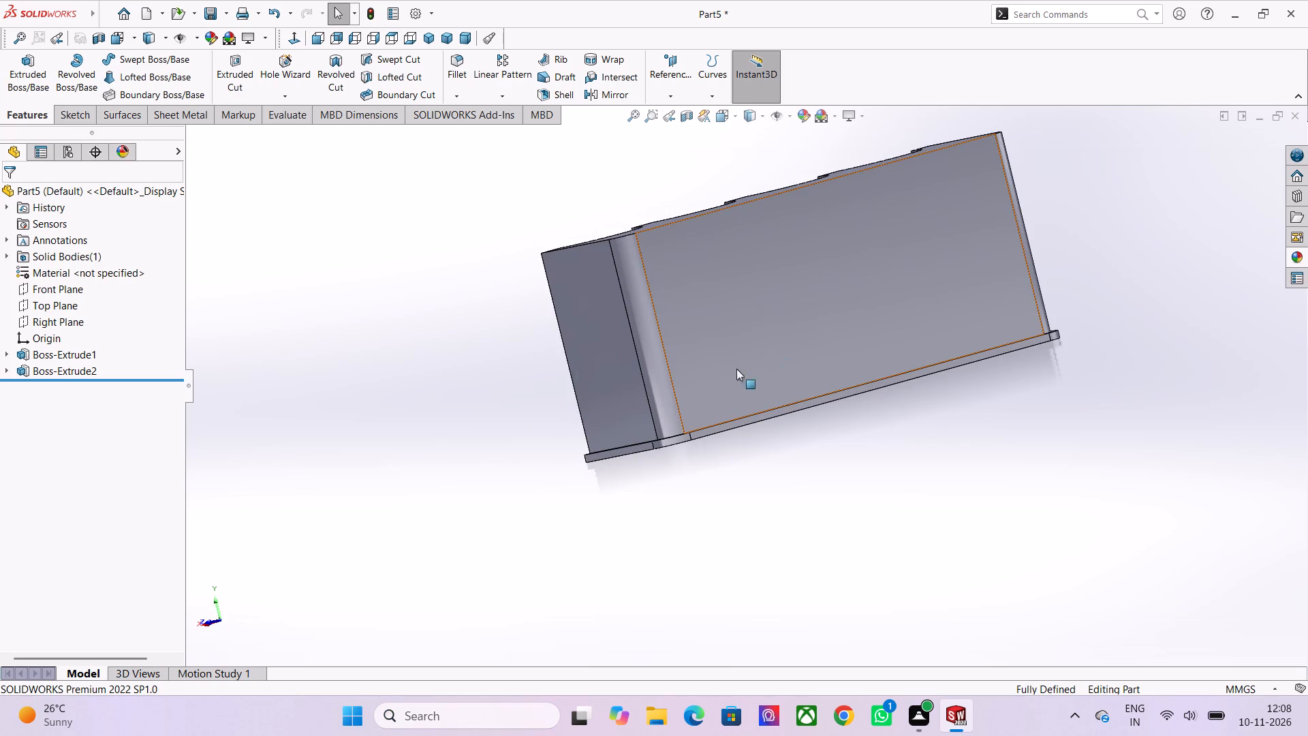
{"action": "middle_click_drag", "start_coordinate": [531, 414], "coordinate": [681, 360]}
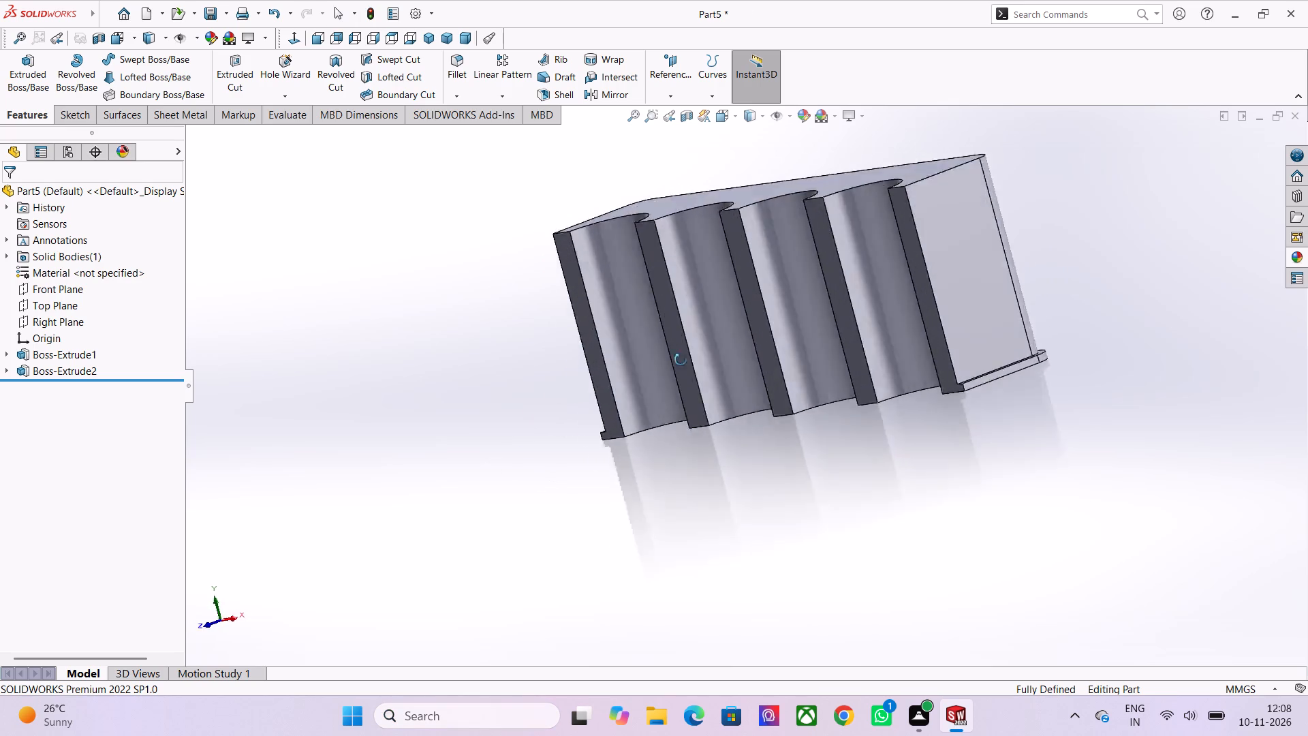
{"action": "middle_click_drag", "start_coordinate": [681, 360], "coordinate": [642, 442]}
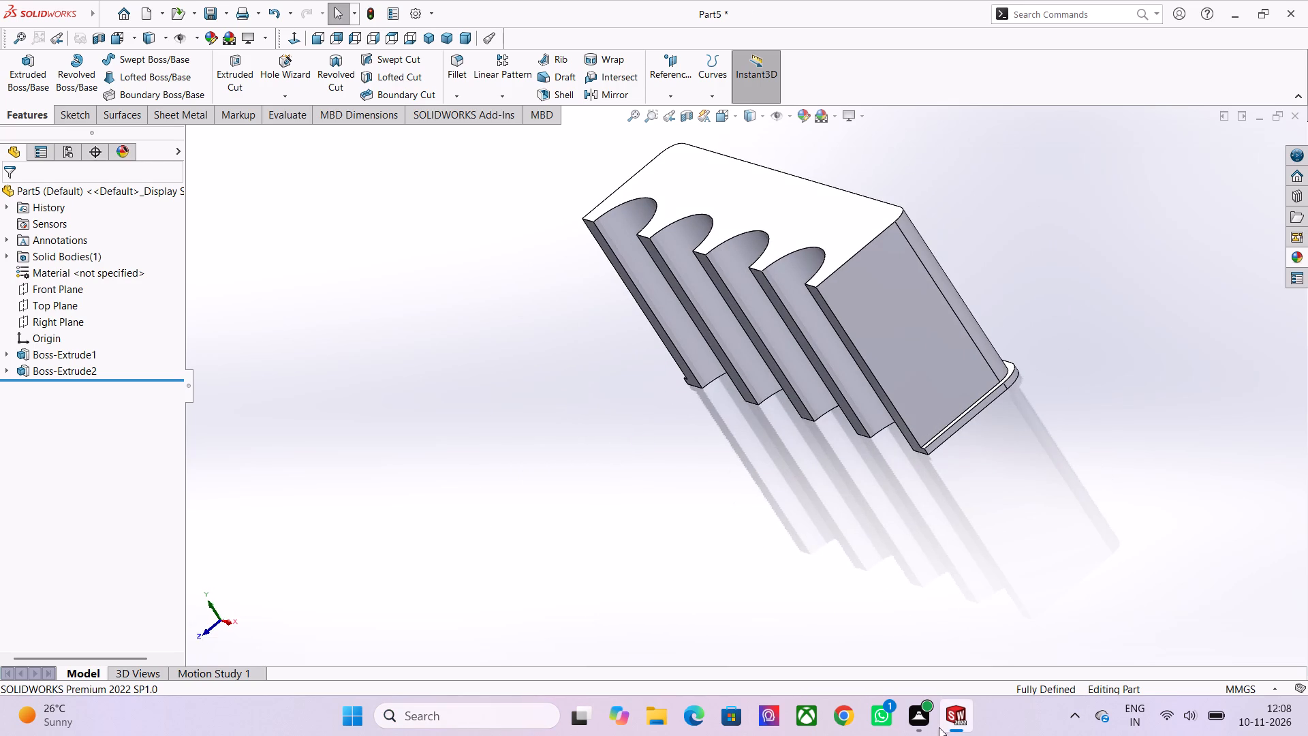
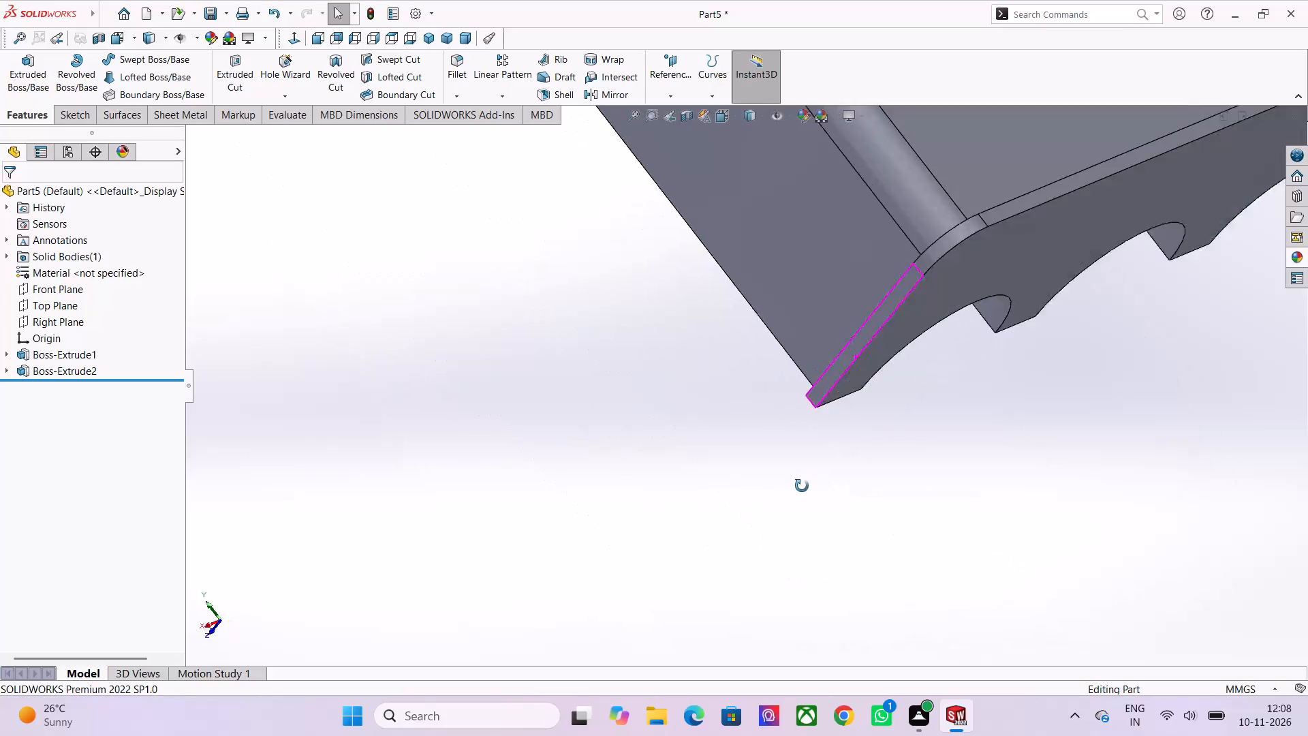
Examine the notched block's rounded recesses, back faces and base lip from several angles.
{"action": "scroll", "coordinate": [948, 397], "scroll_direction": "down", "scroll_amount": 2}
{"action": "scroll", "coordinate": [828, 537], "scroll_direction": "down", "scroll_amount": 2}
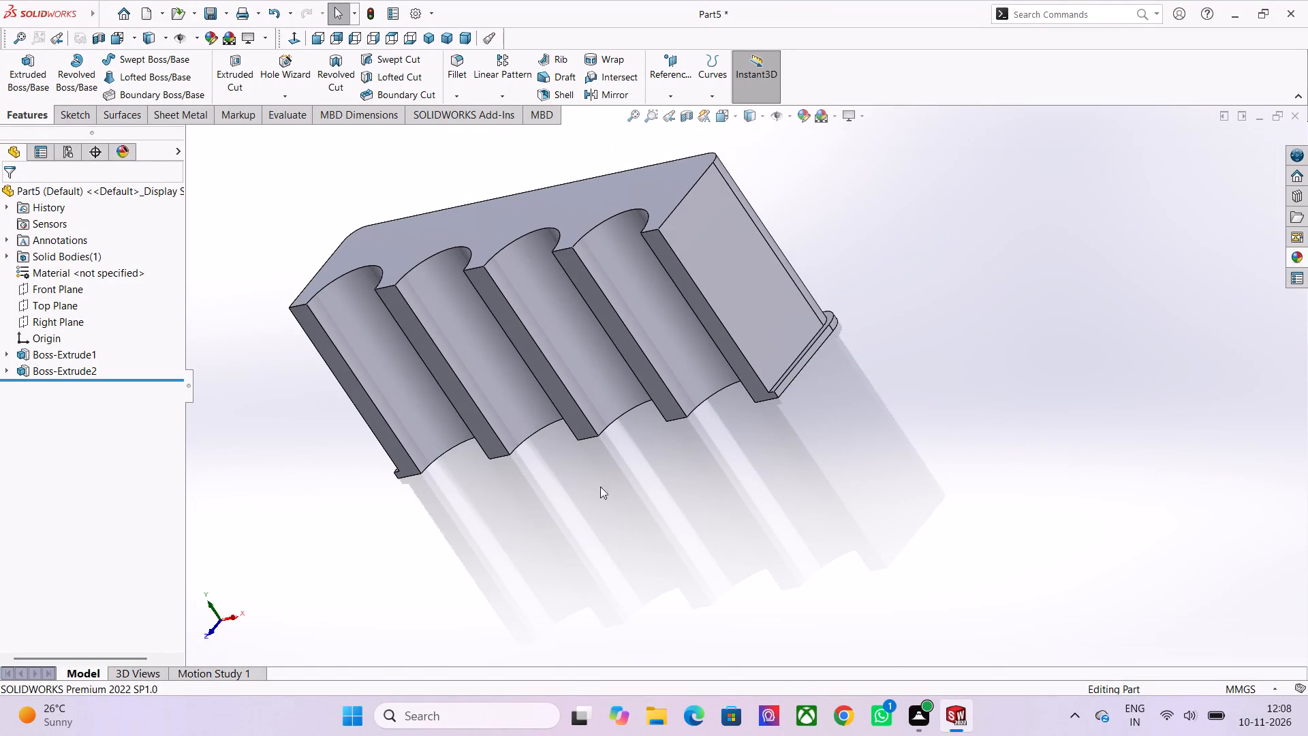
{"action": "middle_click_drag", "start_coordinate": [502, 470], "coordinate": [542, 457]}
{"action": "scroll", "coordinate": [544, 460], "scroll_direction": "down", "scroll_amount": 1}
{"action": "middle_click_drag", "start_coordinate": [548, 451], "coordinate": [497, 465]}
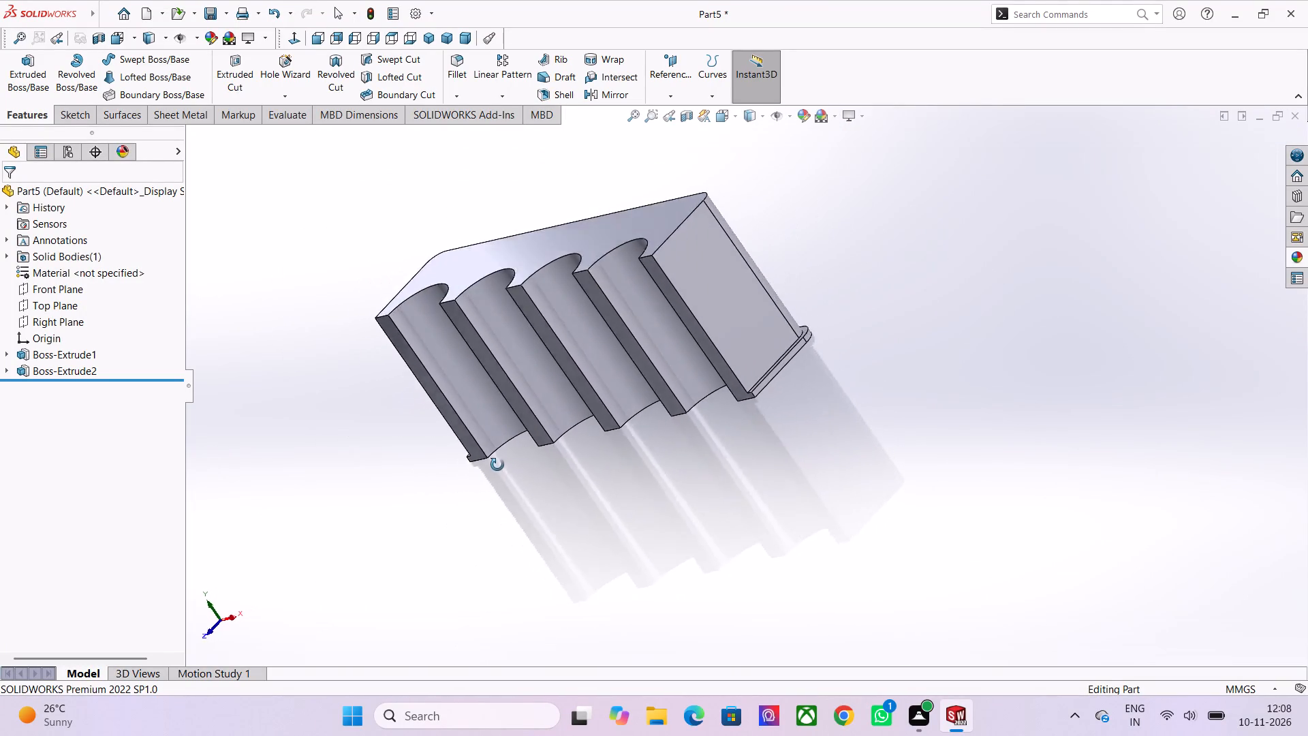
{"action": "middle_click_drag", "start_coordinate": [497, 465], "coordinate": [799, 489]}
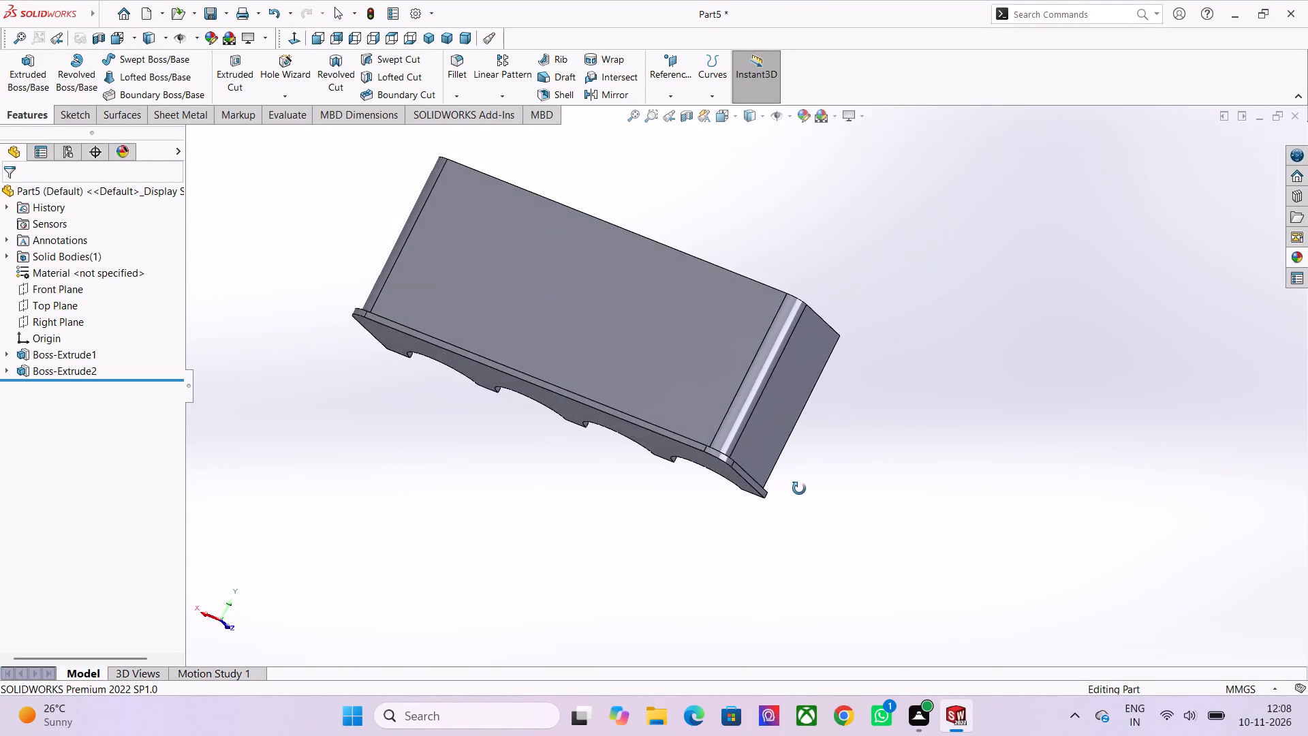
{"action": "middle_click_drag", "start_coordinate": [799, 489], "coordinate": [756, 411]}
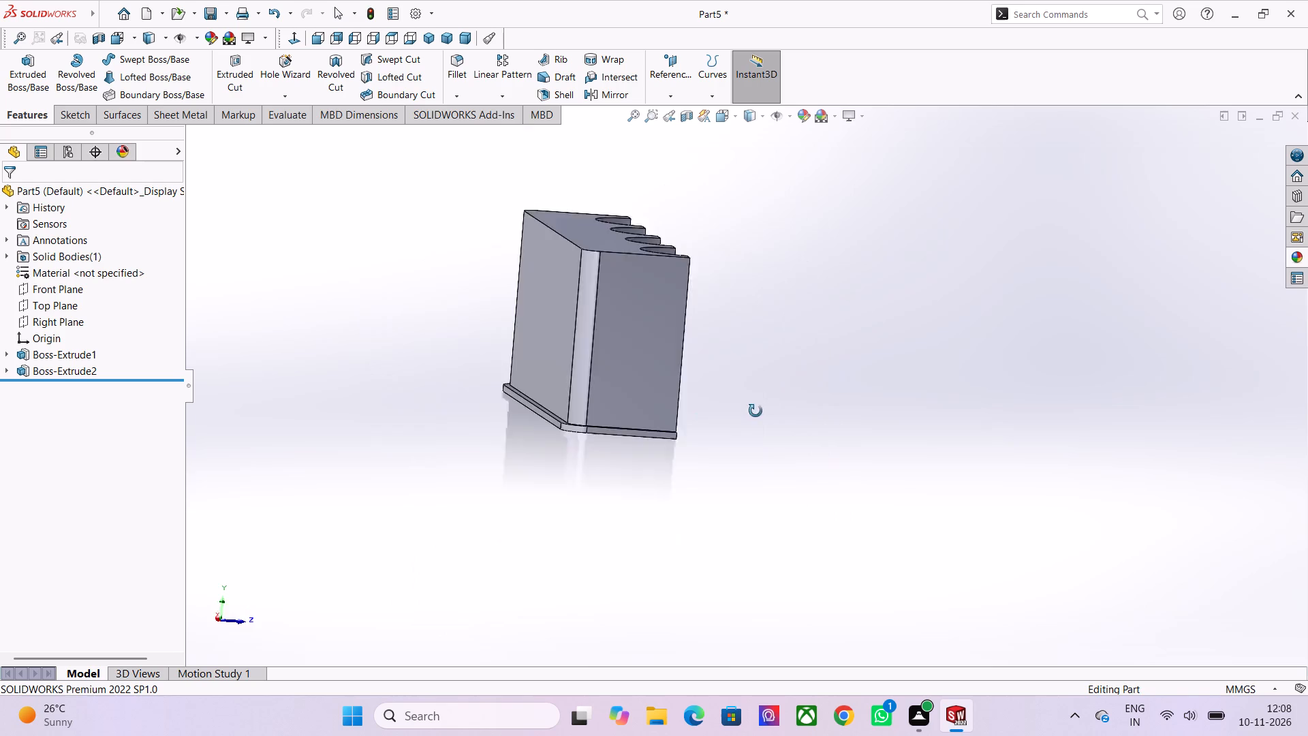
{"action": "middle_click_drag", "start_coordinate": [756, 411], "coordinate": [479, 443]}
{"action": "scroll", "coordinate": [479, 443], "scroll_direction": "down", "scroll_amount": 2}
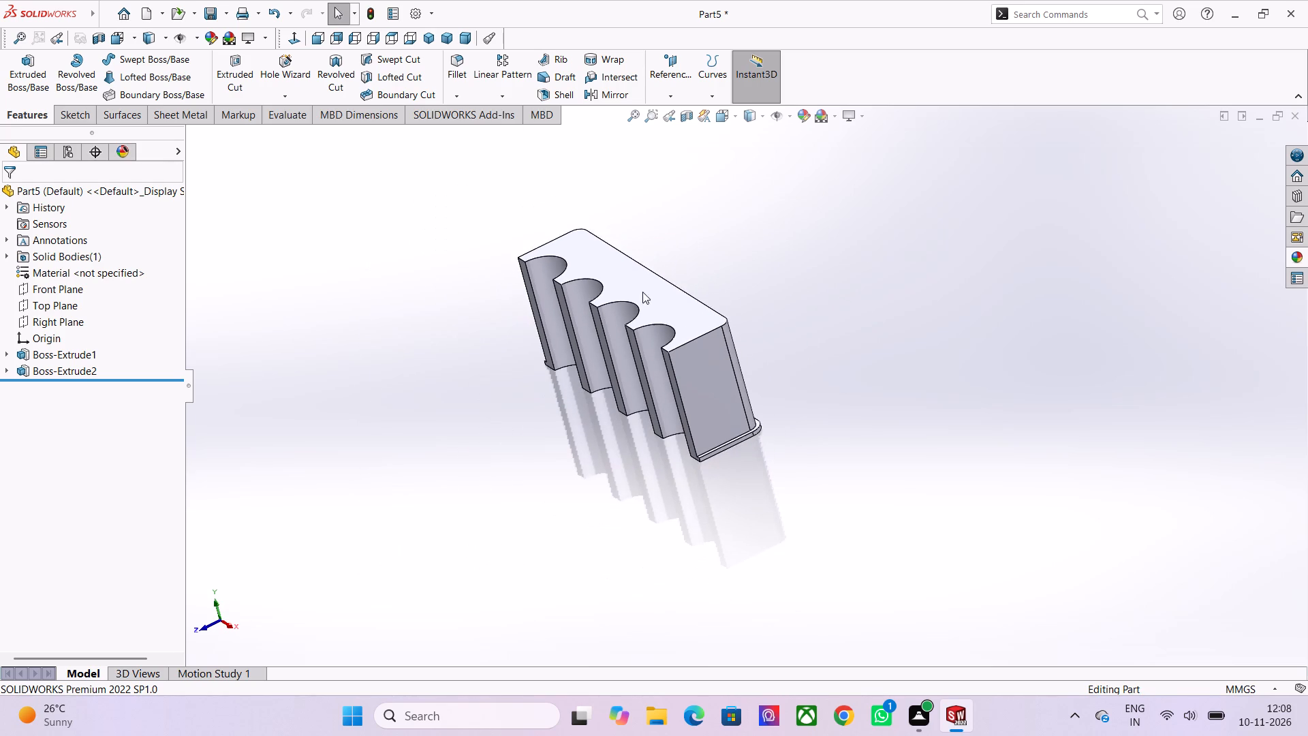
{"action": "scroll", "coordinate": [659, 229], "scroll_direction": "down", "scroll_amount": 2}
{"action": "scroll", "coordinate": [627, 260], "scroll_direction": "up", "scroll_amount": 3}
{"action": "scroll", "coordinate": [750, 321], "scroll_direction": "down", "scroll_amount": 4}
{"action": "middle_click_drag", "start_coordinate": [736, 333], "coordinate": [750, 320]}
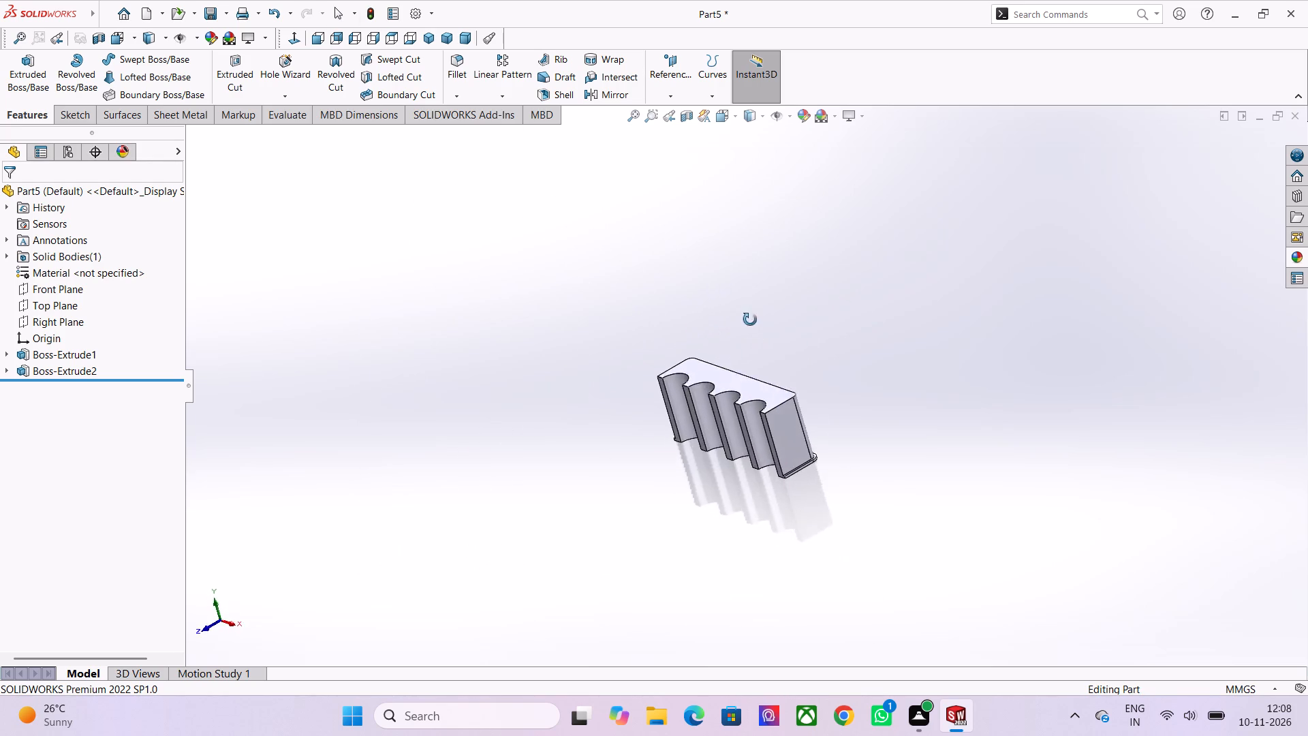
{"action": "middle_click_drag", "start_coordinate": [750, 320], "coordinate": [766, 395]}
{"action": "scroll", "coordinate": [753, 403], "scroll_direction": "up", "scroll_amount": 5}
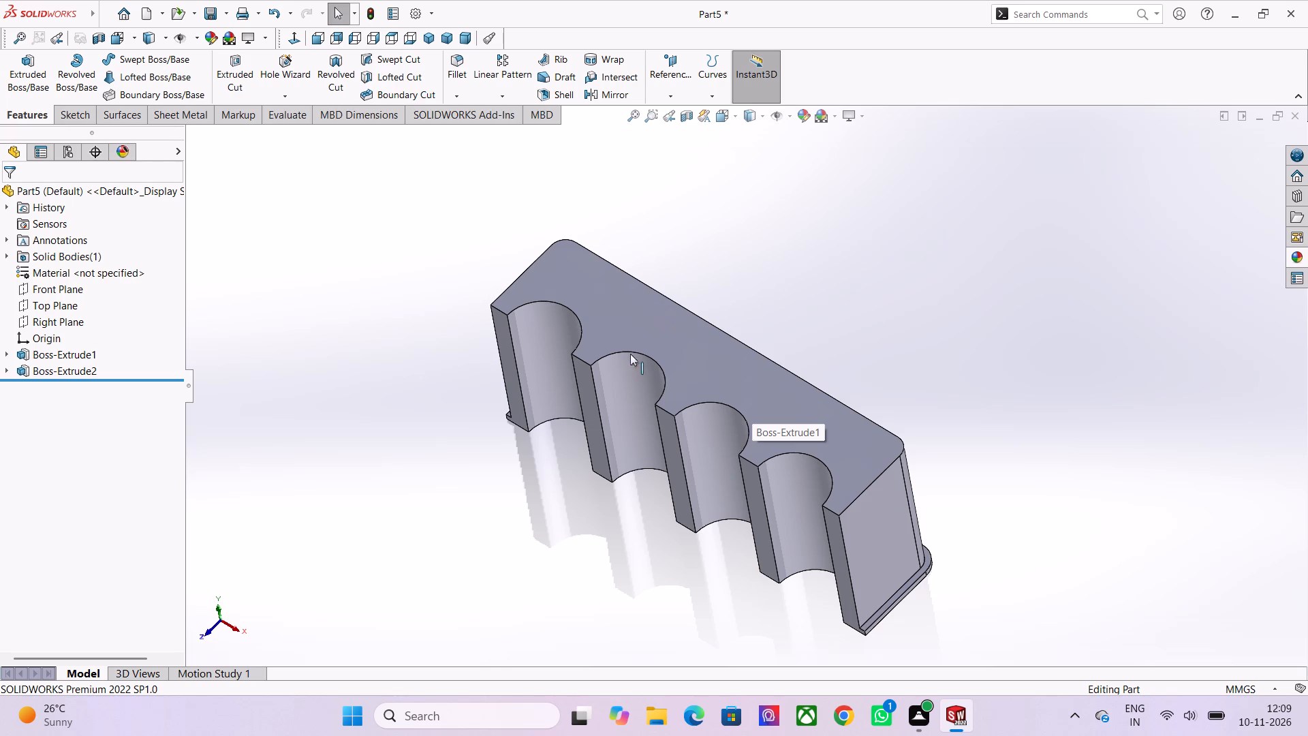
{"action": "scroll", "coordinate": [540, 481], "scroll_direction": "up", "scroll_amount": 3}
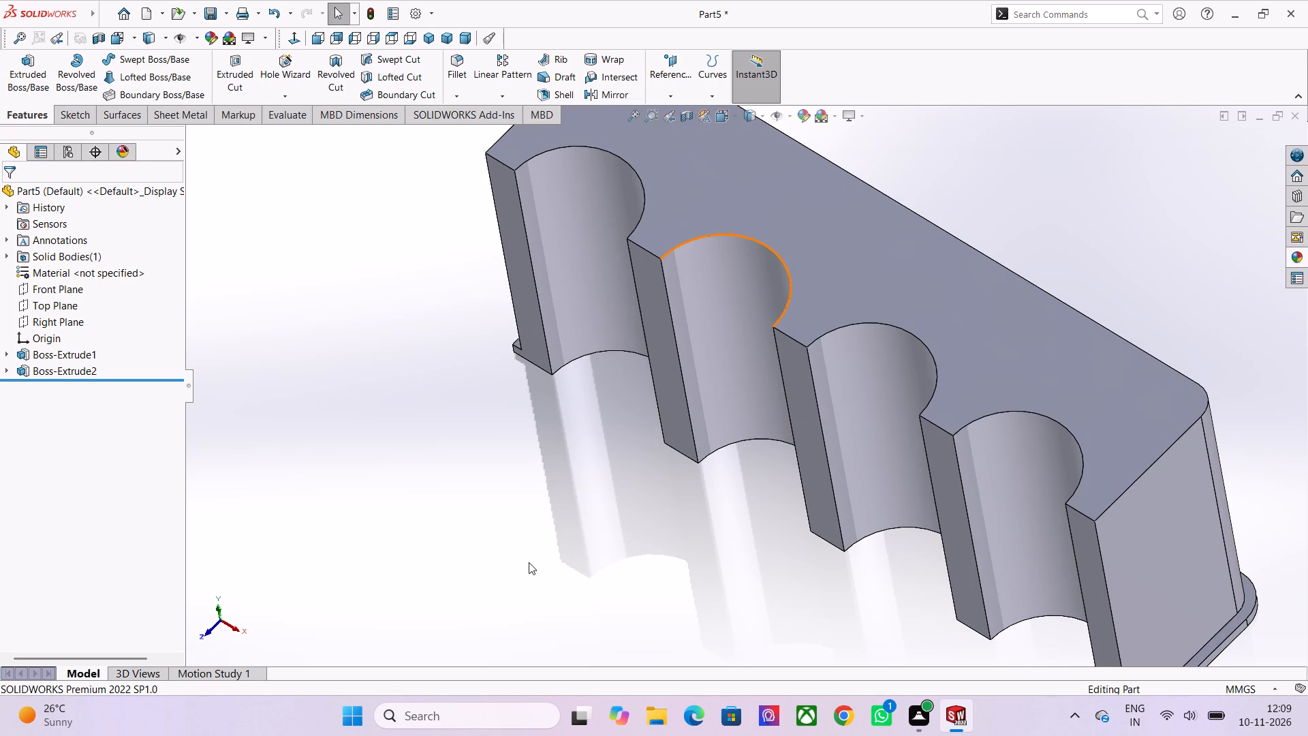
{"action": "scroll", "coordinate": [529, 562], "scroll_direction": "down", "scroll_amount": 1}
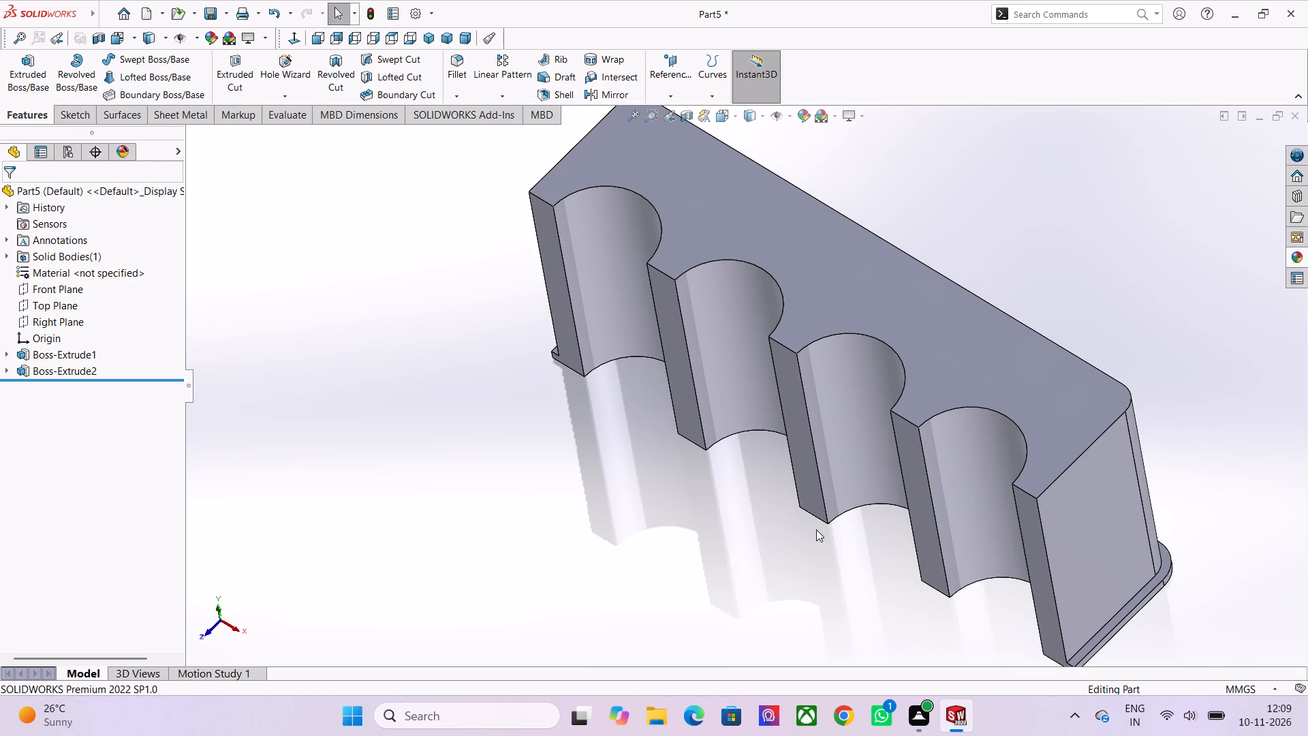
{"action": "scroll", "coordinate": [817, 530], "scroll_direction": "down", "scroll_amount": 2}
{"action": "scroll", "coordinate": [826, 524], "scroll_direction": "up", "scroll_amount": 2}
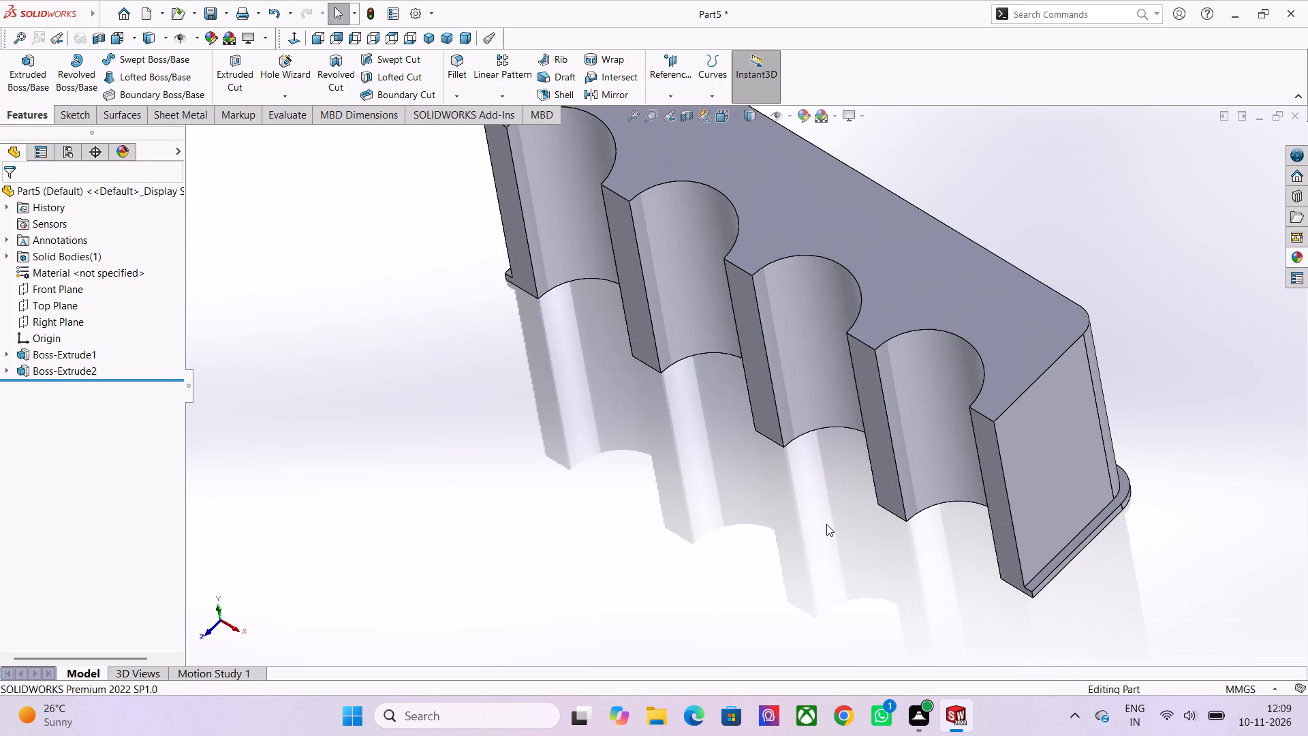
{"action": "scroll", "coordinate": [807, 536], "scroll_direction": "down", "scroll_amount": 2}
{"action": "scroll", "coordinate": [725, 455], "scroll_direction": "down", "scroll_amount": 2}
{"action": "middle_click_drag", "start_coordinate": [734, 452], "coordinate": [745, 442]}
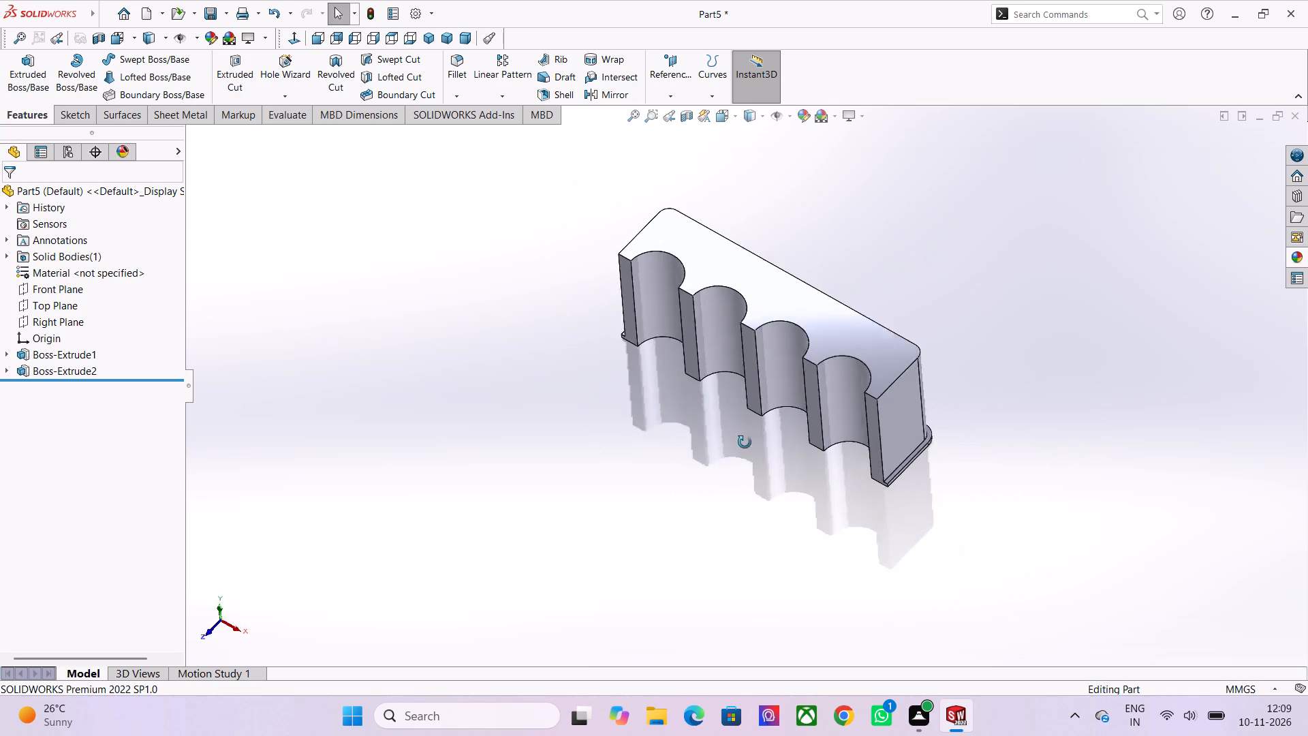
{"action": "middle_click_drag", "start_coordinate": [745, 442], "coordinate": [763, 407]}
{"action": "scroll", "coordinate": [740, 548], "scroll_direction": "up", "scroll_amount": 2}
{"action": "scroll", "coordinate": [744, 560], "scroll_direction": "down", "scroll_amount": 2}
{"action": "scroll", "coordinate": [804, 202], "scroll_direction": "down", "scroll_amount": 1}
{"action": "scroll", "coordinate": [797, 232], "scroll_direction": "up", "scroll_amount": 2}
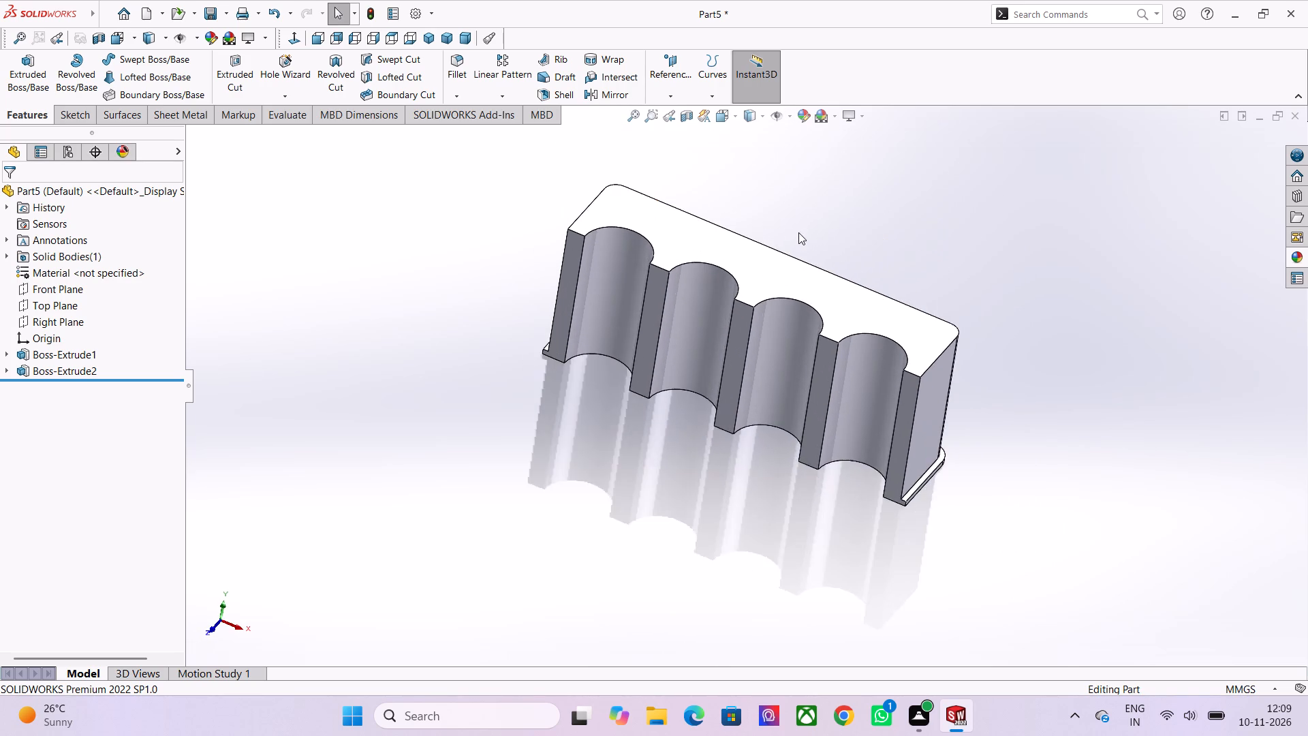
{"action": "scroll", "coordinate": [798, 232], "scroll_direction": "up", "scroll_amount": 4}
Select the block's flat top face and inspect the four recesses and the displayed sketch dimensions up close and from different angles.
{"action": "left_click", "coordinate": [734, 228]}
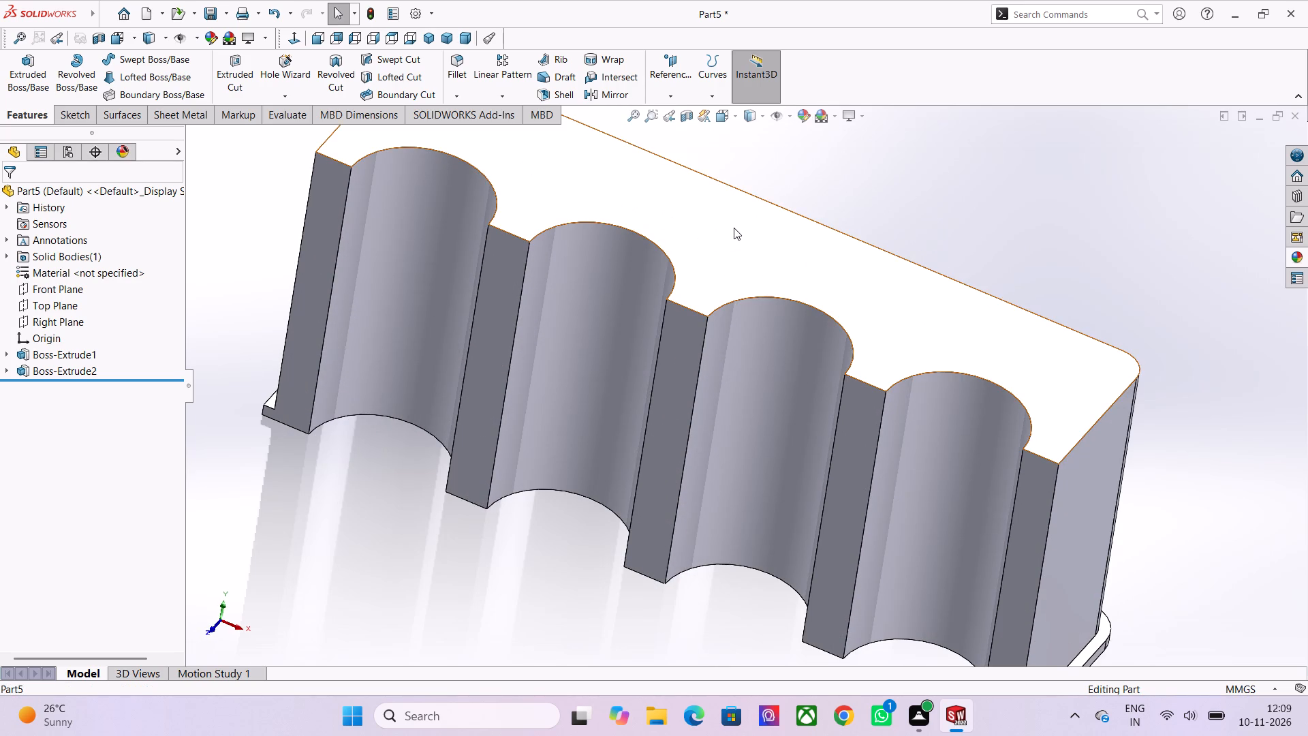
{"action": "scroll", "coordinate": [764, 469], "scroll_direction": "down", "scroll_amount": 1}
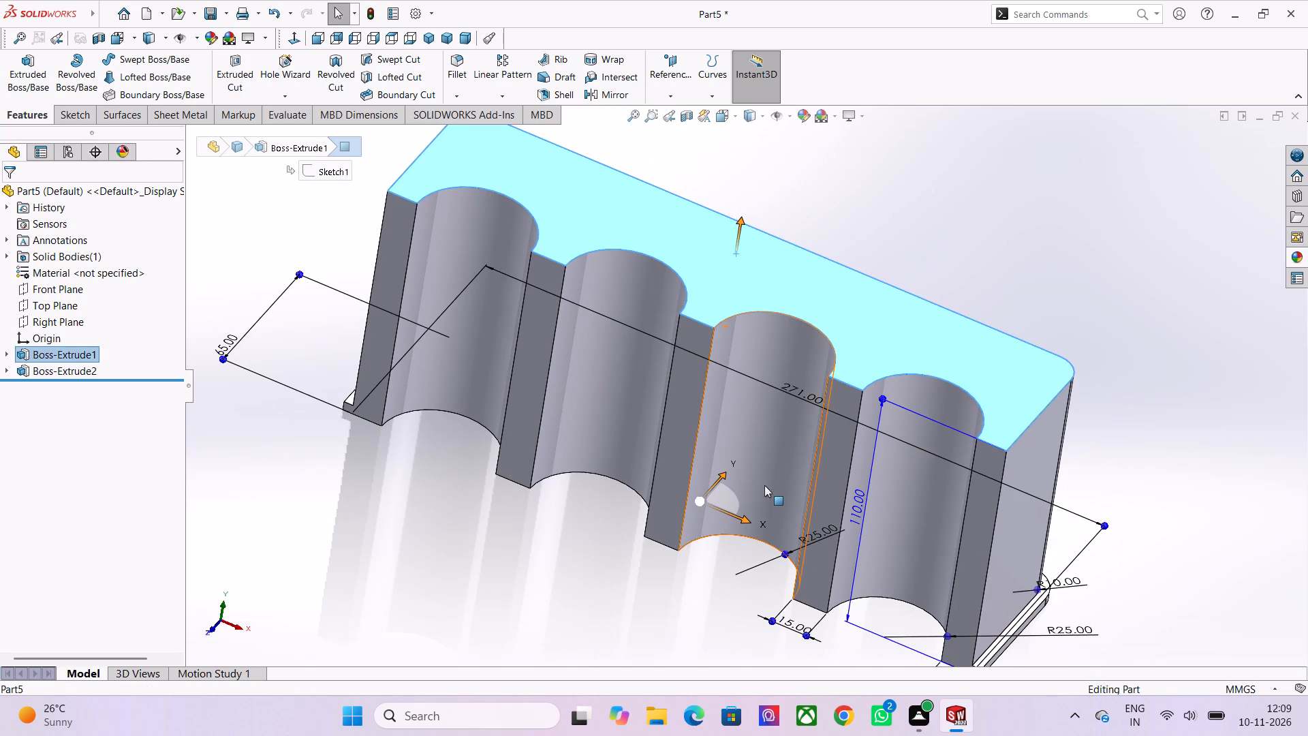
{"action": "scroll", "coordinate": [803, 554], "scroll_direction": "up", "scroll_amount": 2}
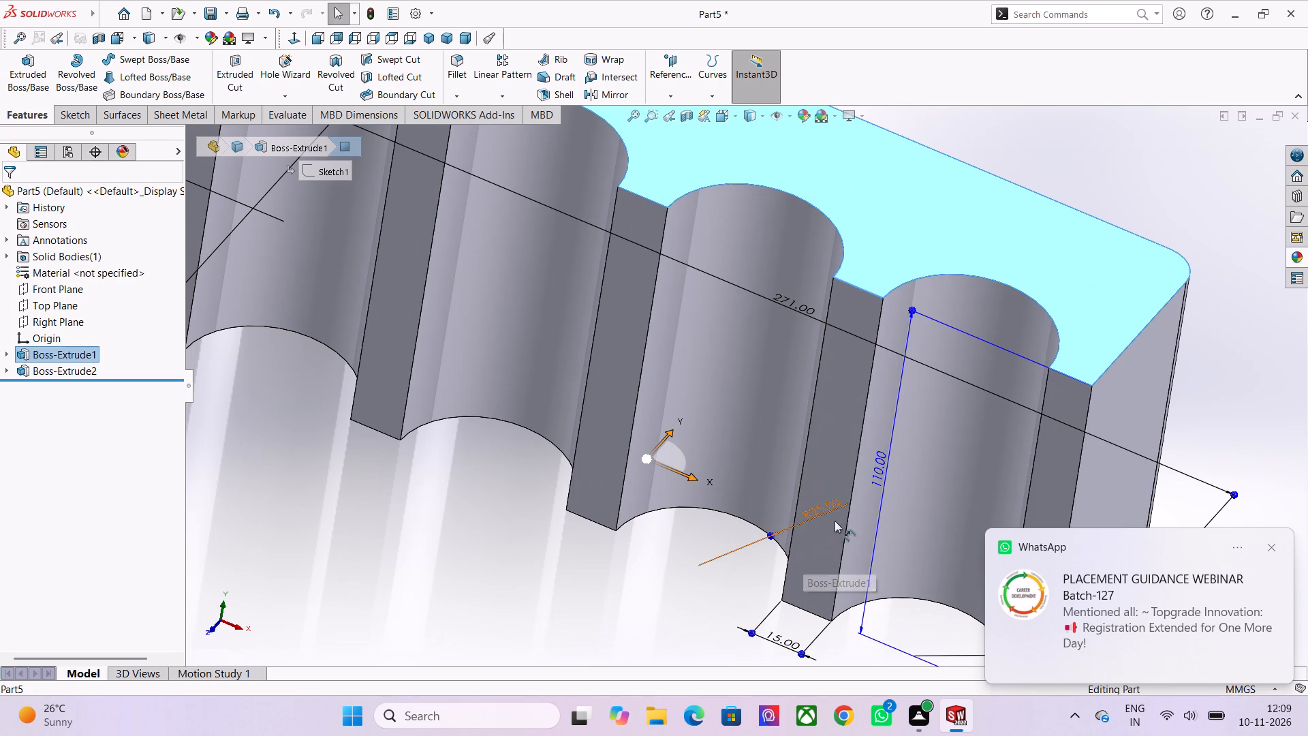
{"action": "left_click", "coordinate": [1274, 548]}
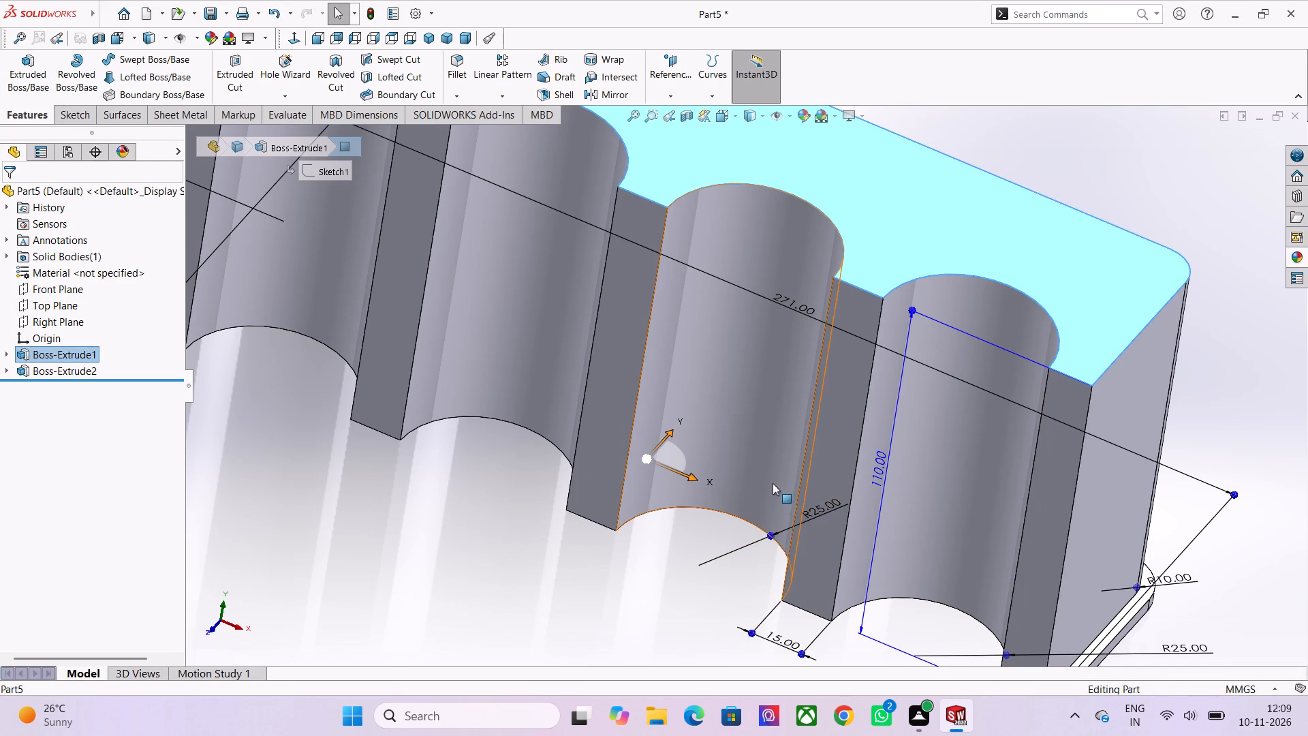
{"action": "scroll", "coordinate": [683, 523], "scroll_direction": "down", "scroll_amount": 2}
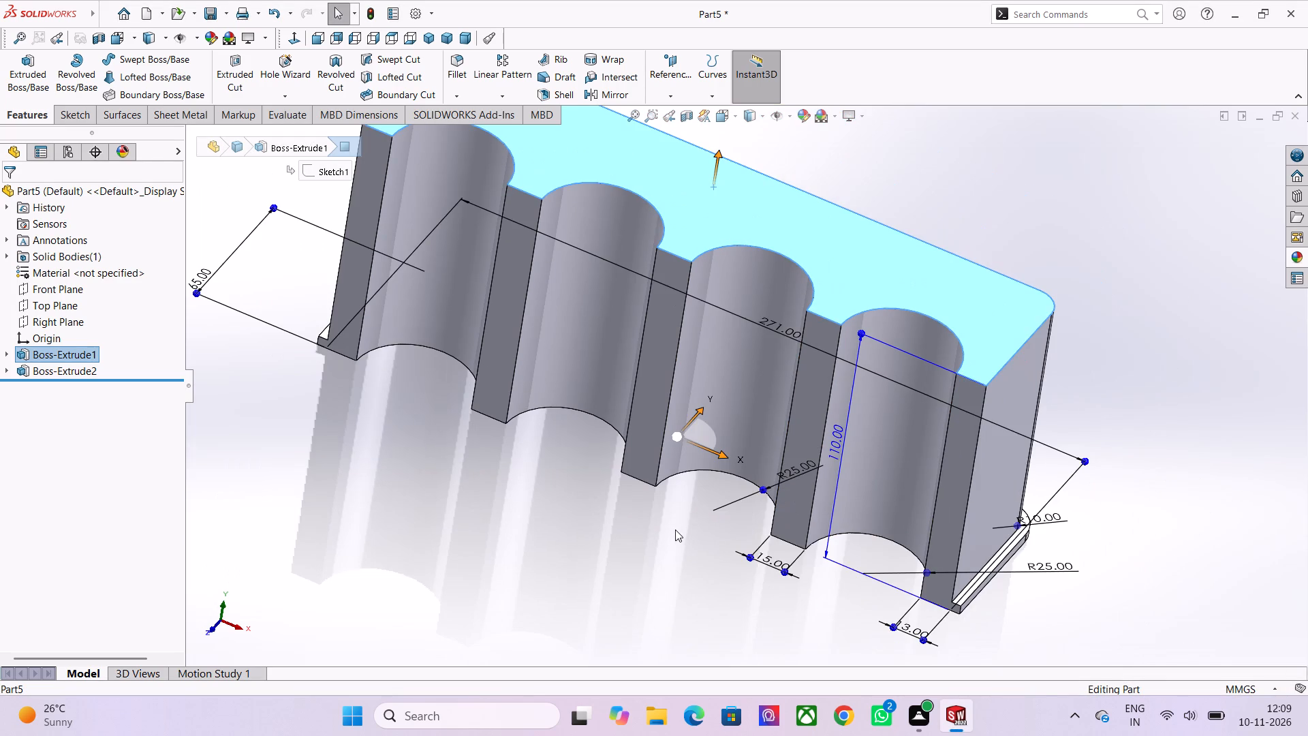
{"action": "scroll", "coordinate": [675, 530], "scroll_direction": "down", "scroll_amount": 4}
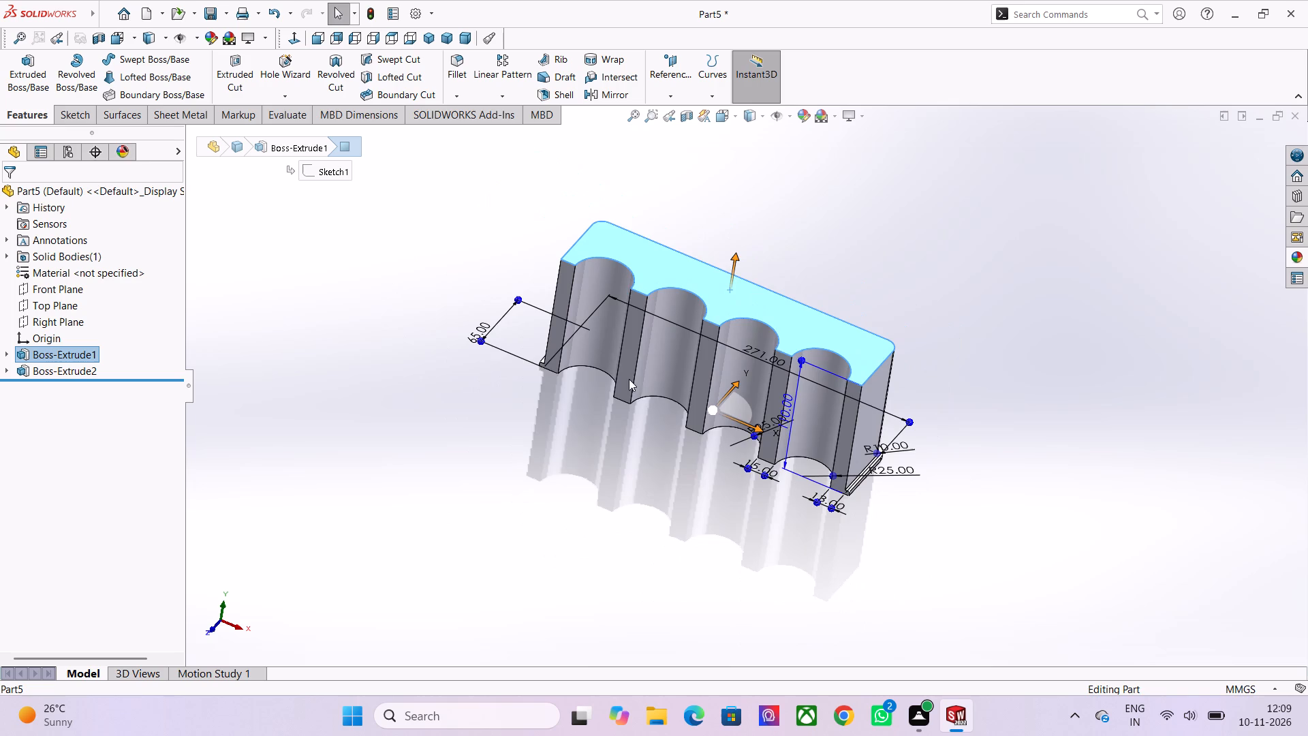
{"action": "scroll", "coordinate": [674, 365], "scroll_direction": "up", "scroll_amount": 5}
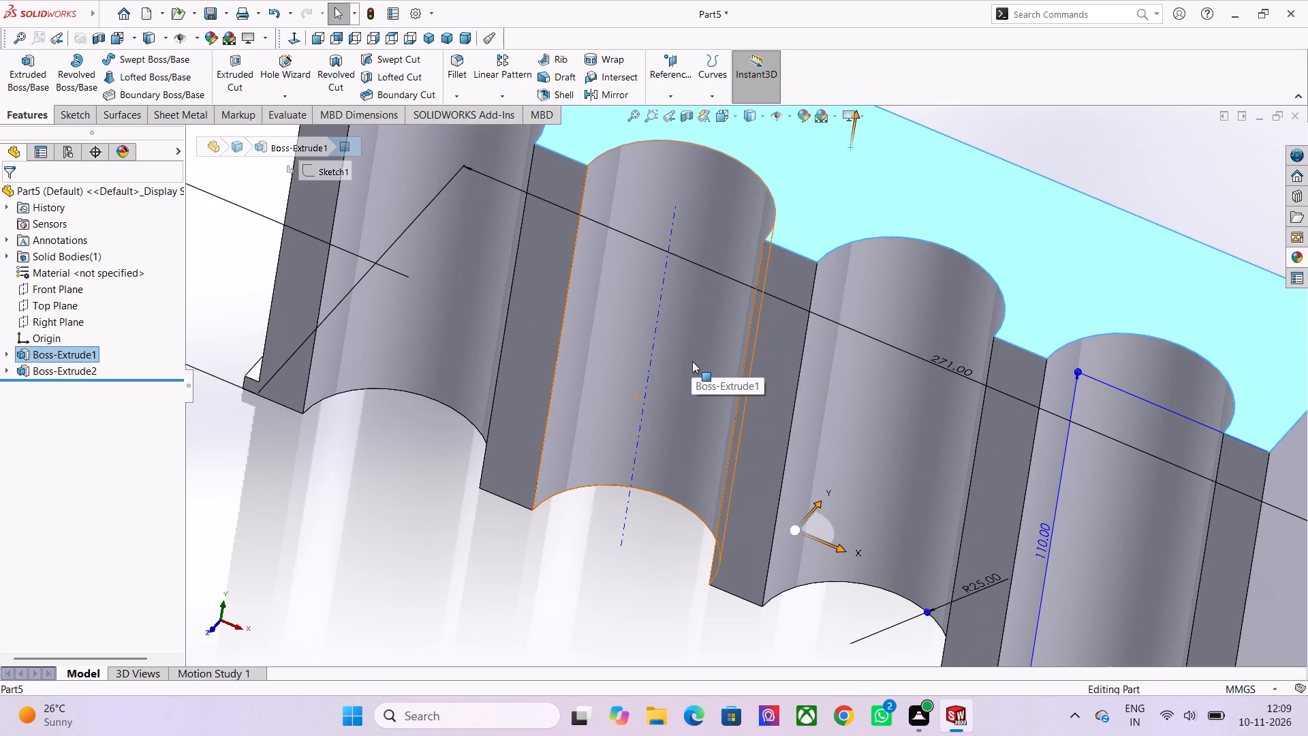
{"action": "scroll", "coordinate": [624, 735], "scroll_direction": "down", "scroll_amount": 1}
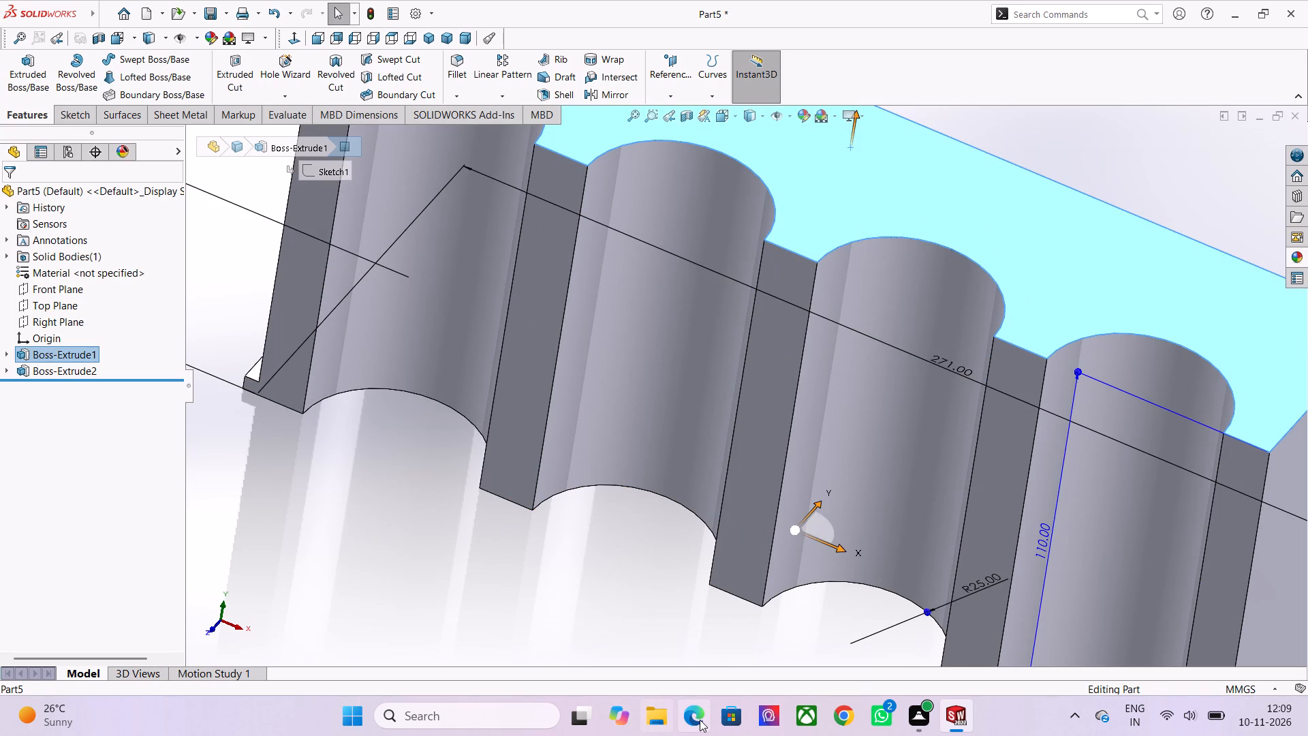
{"action": "scroll", "coordinate": [700, 720], "scroll_direction": "down", "scroll_amount": 2}
{"action": "scroll", "coordinate": [689, 649], "scroll_direction": "down", "scroll_amount": 1}
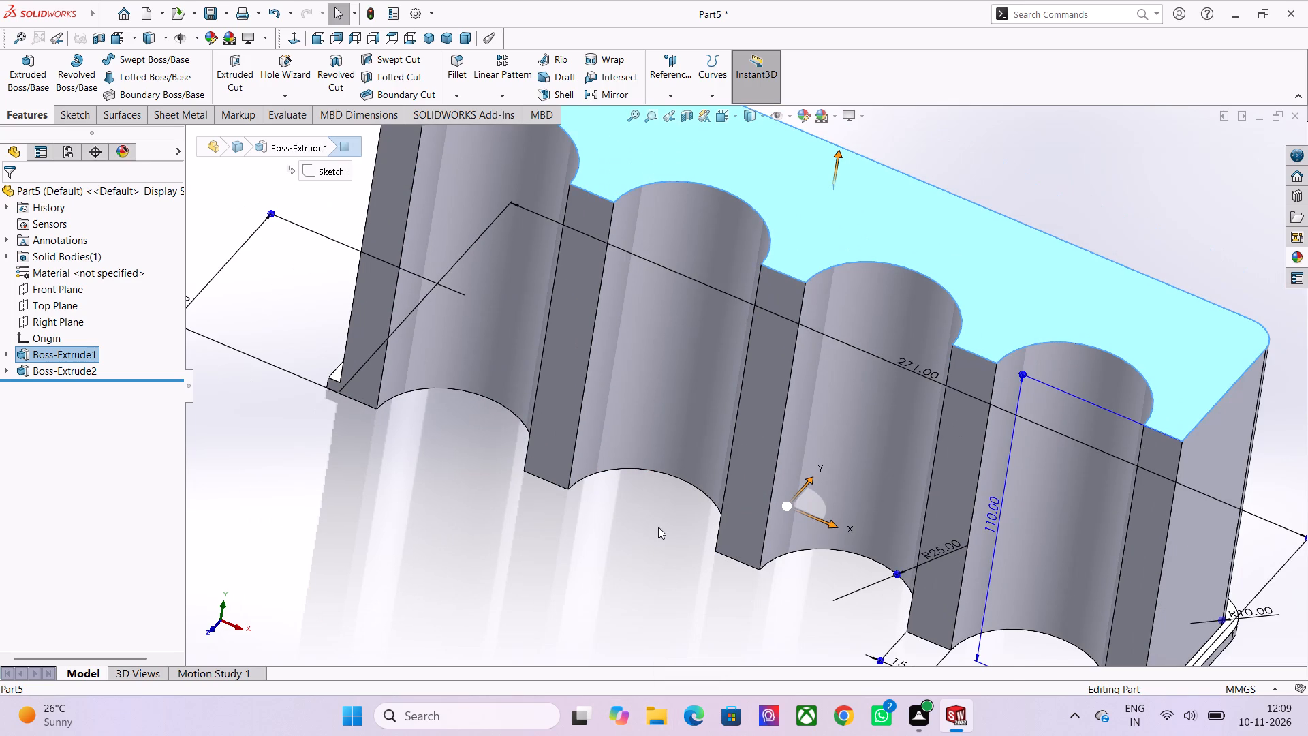
{"action": "scroll", "coordinate": [636, 550], "scroll_direction": "down", "scroll_amount": 3}
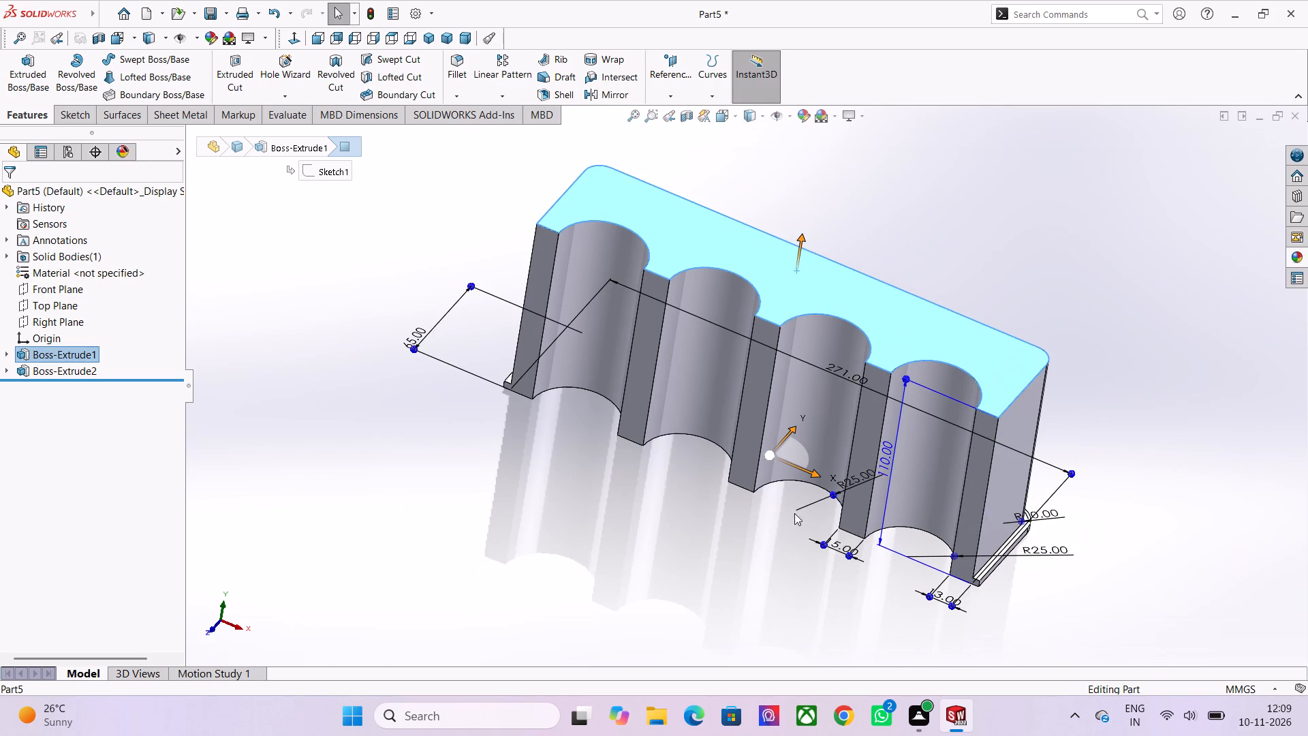
{"action": "scroll", "coordinate": [817, 507], "scroll_direction": "up", "scroll_amount": 3}
{"action": "scroll", "coordinate": [797, 555], "scroll_direction": "down", "scroll_amount": 1}
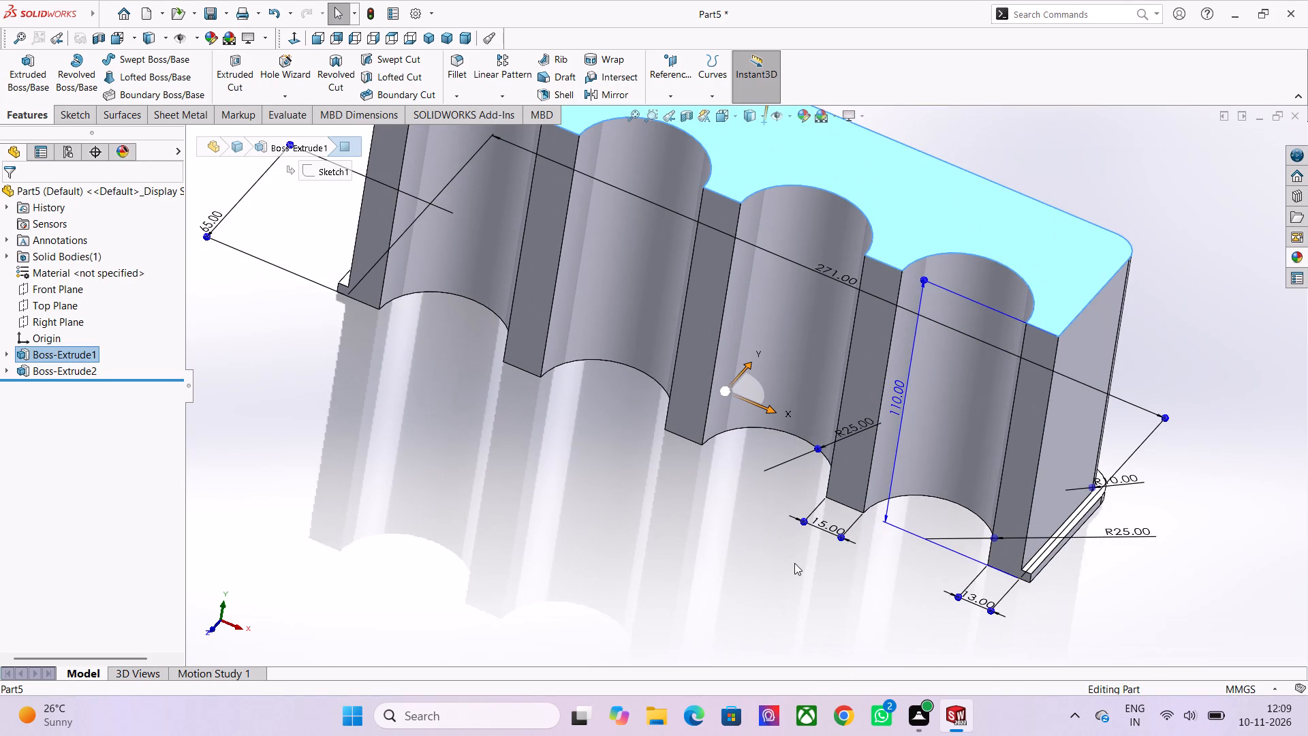
{"action": "scroll", "coordinate": [816, 447], "scroll_direction": "down", "scroll_amount": 3}
{"action": "scroll", "coordinate": [745, 268], "scroll_direction": "up", "scroll_amount": 1}
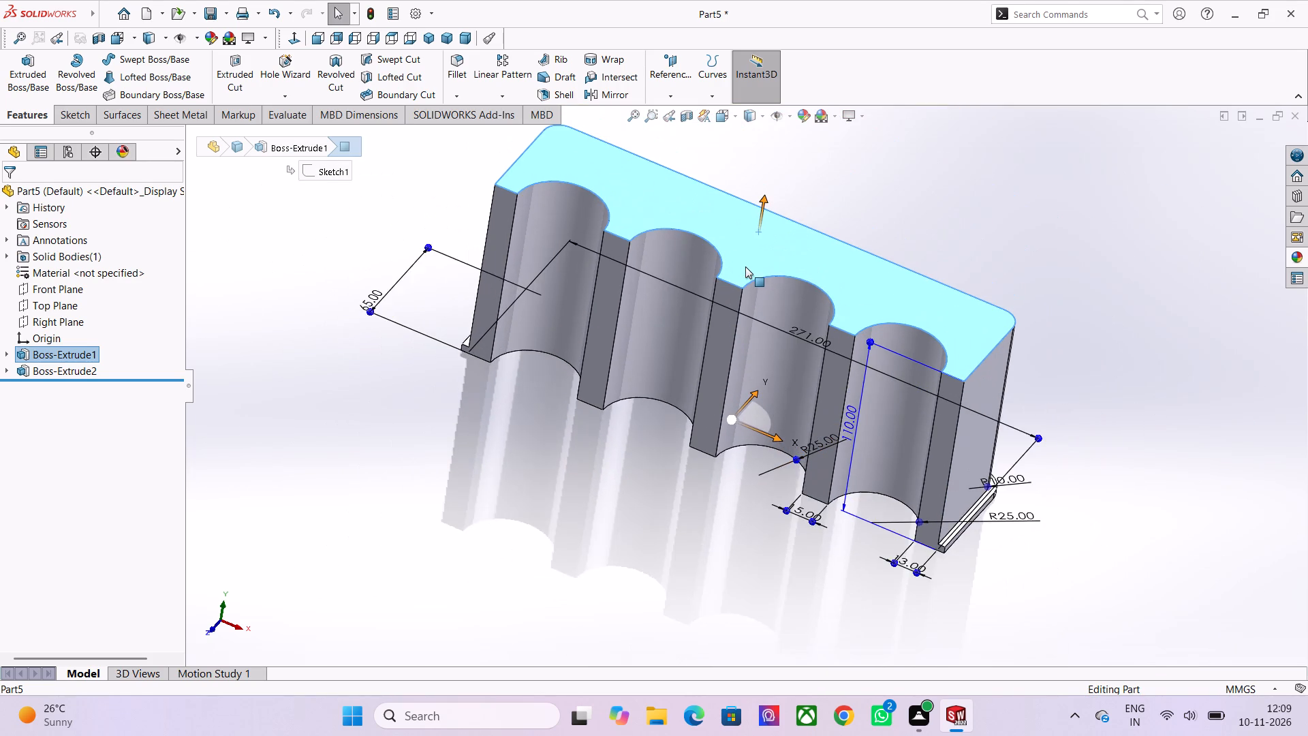
{"action": "scroll", "coordinate": [745, 266], "scroll_direction": "up", "scroll_amount": 2}
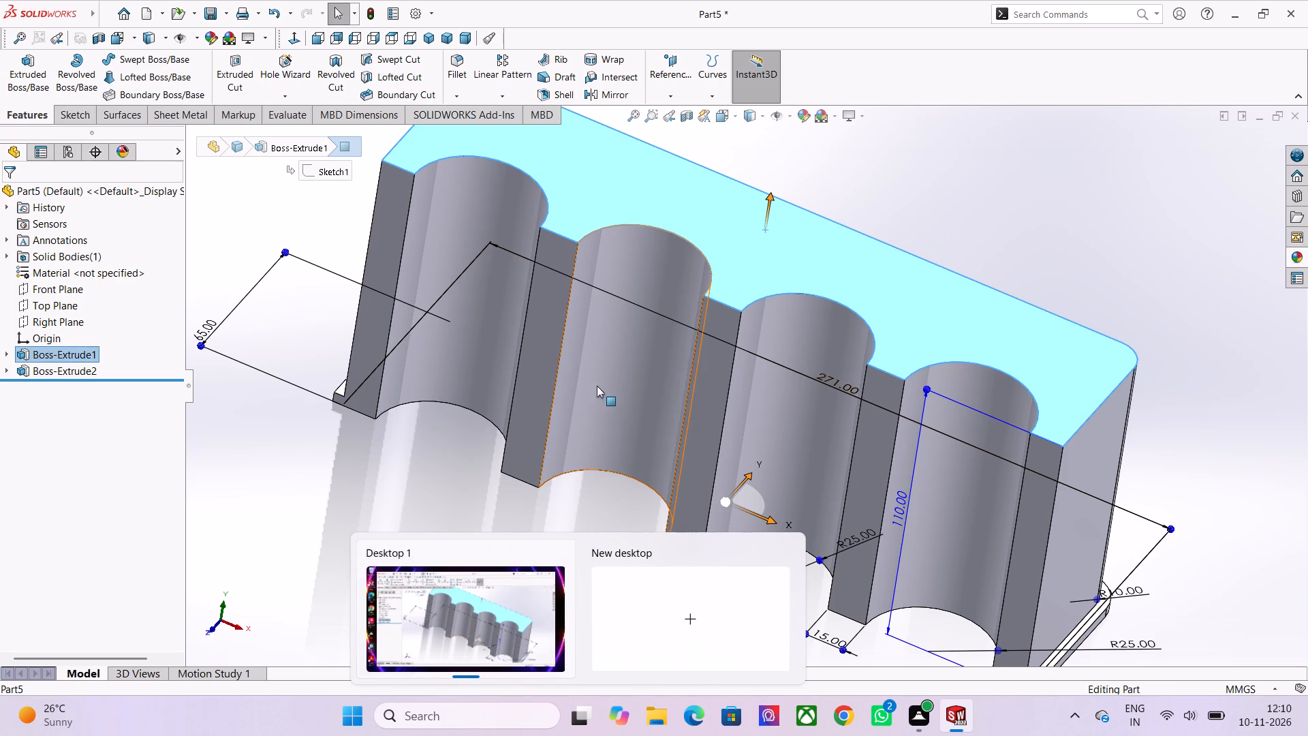
{"action": "scroll", "coordinate": [798, 487], "scroll_direction": "down", "scroll_amount": 1}
{"action": "scroll", "coordinate": [773, 371], "scroll_direction": "up", "scroll_amount": 1}
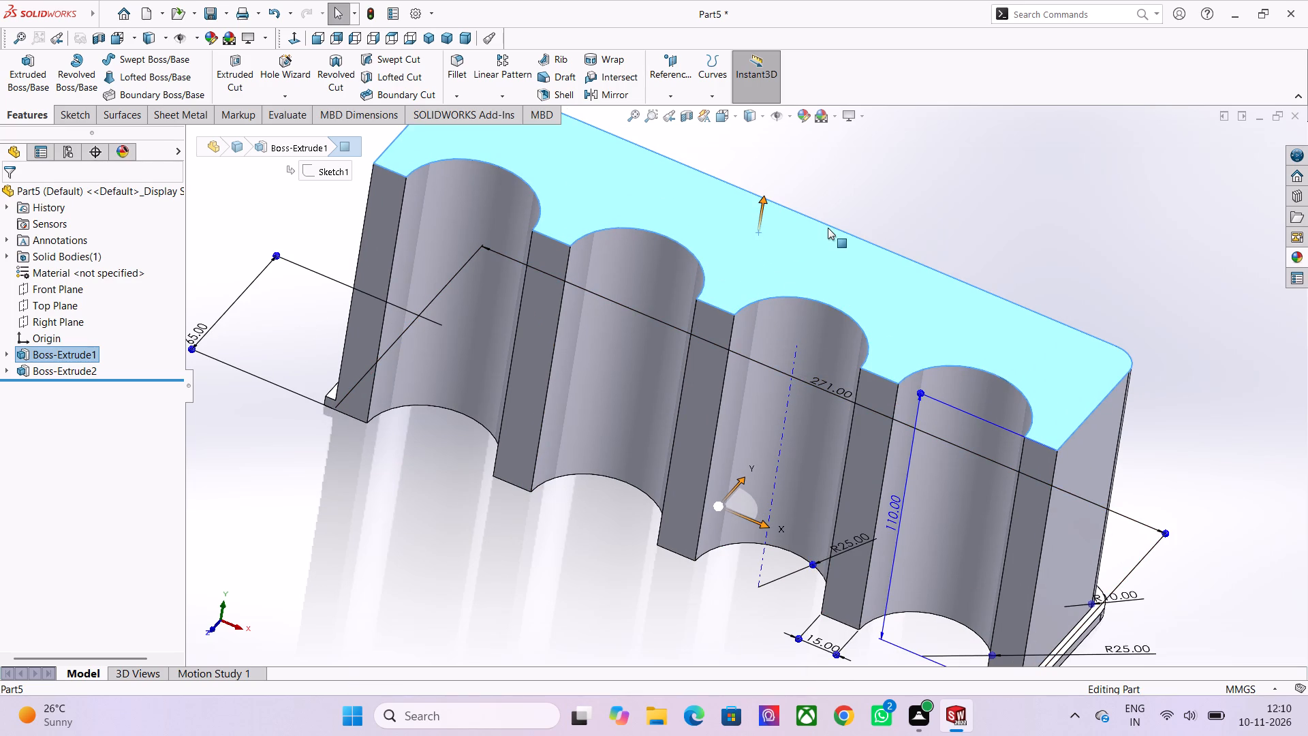
{"action": "scroll", "coordinate": [828, 228], "scroll_direction": "up", "scroll_amount": 1}
{"action": "scroll", "coordinate": [828, 228], "scroll_direction": "down", "scroll_amount": 2}
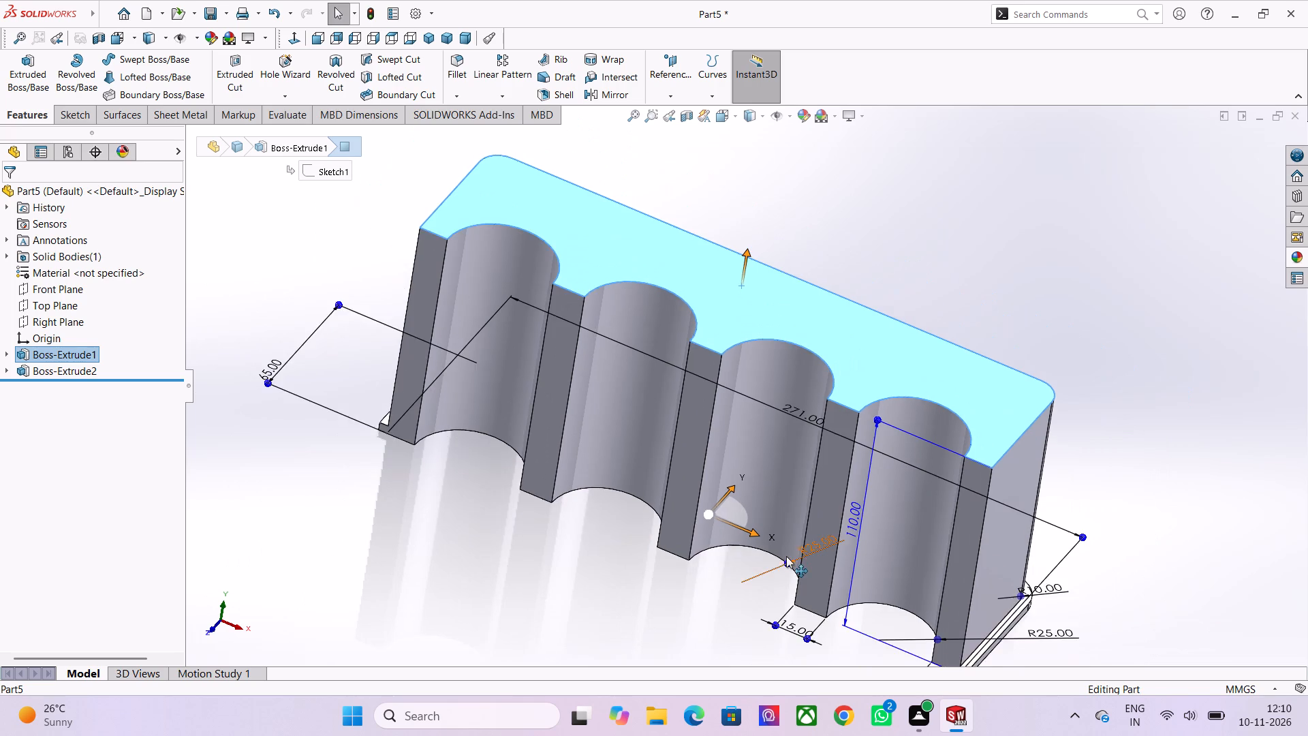
{"action": "scroll", "coordinate": [786, 556], "scroll_direction": "down", "scroll_amount": 2}
{"action": "scroll", "coordinate": [723, 559], "scroll_direction": "up", "scroll_amount": 3}
{"action": "scroll", "coordinate": [722, 559], "scroll_direction": "down", "scroll_amount": 2}
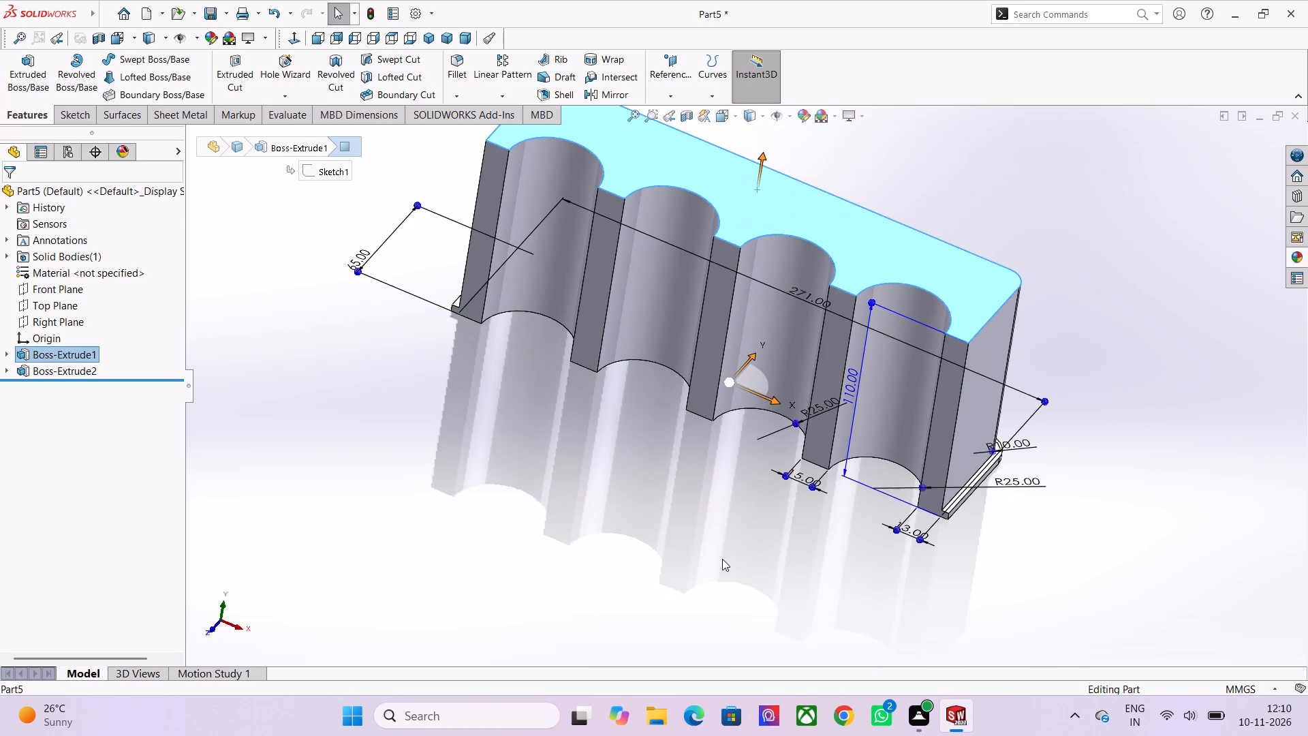
{"action": "scroll", "coordinate": [755, 242], "scroll_direction": "down", "scroll_amount": 2}
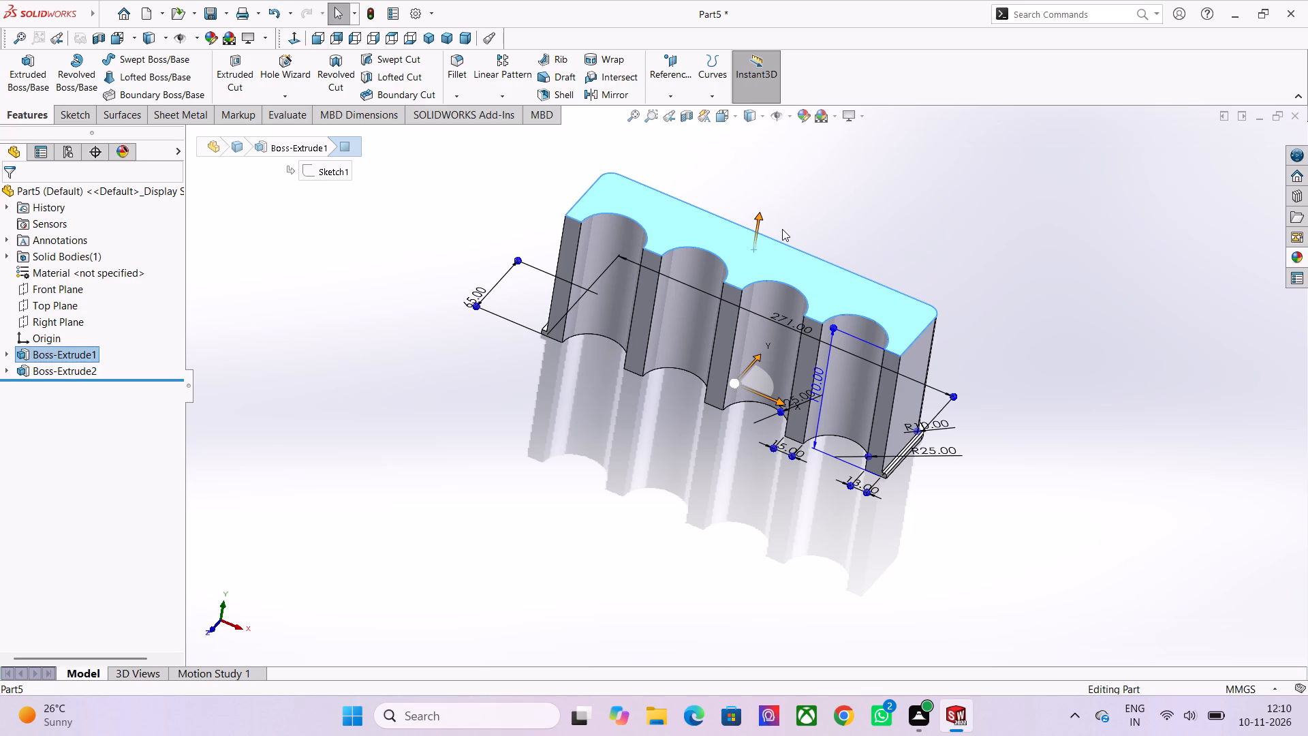
{"action": "scroll", "coordinate": [782, 229], "scroll_direction": "down", "scroll_amount": 2}
{"action": "scroll", "coordinate": [704, 307], "scroll_direction": "up", "scroll_amount": 2}
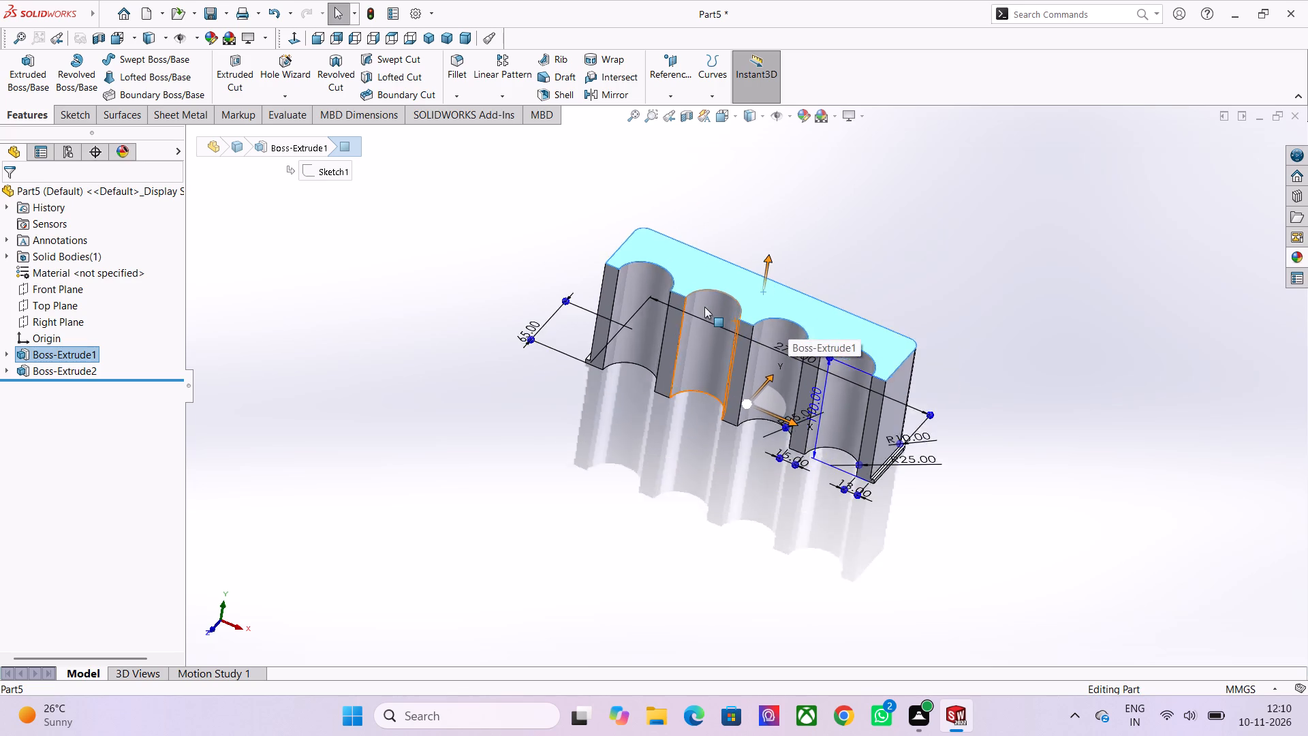
{"action": "scroll", "coordinate": [704, 307], "scroll_direction": "up", "scroll_amount": 1}
{"action": "scroll", "coordinate": [704, 307], "scroll_direction": "down", "scroll_amount": 1}
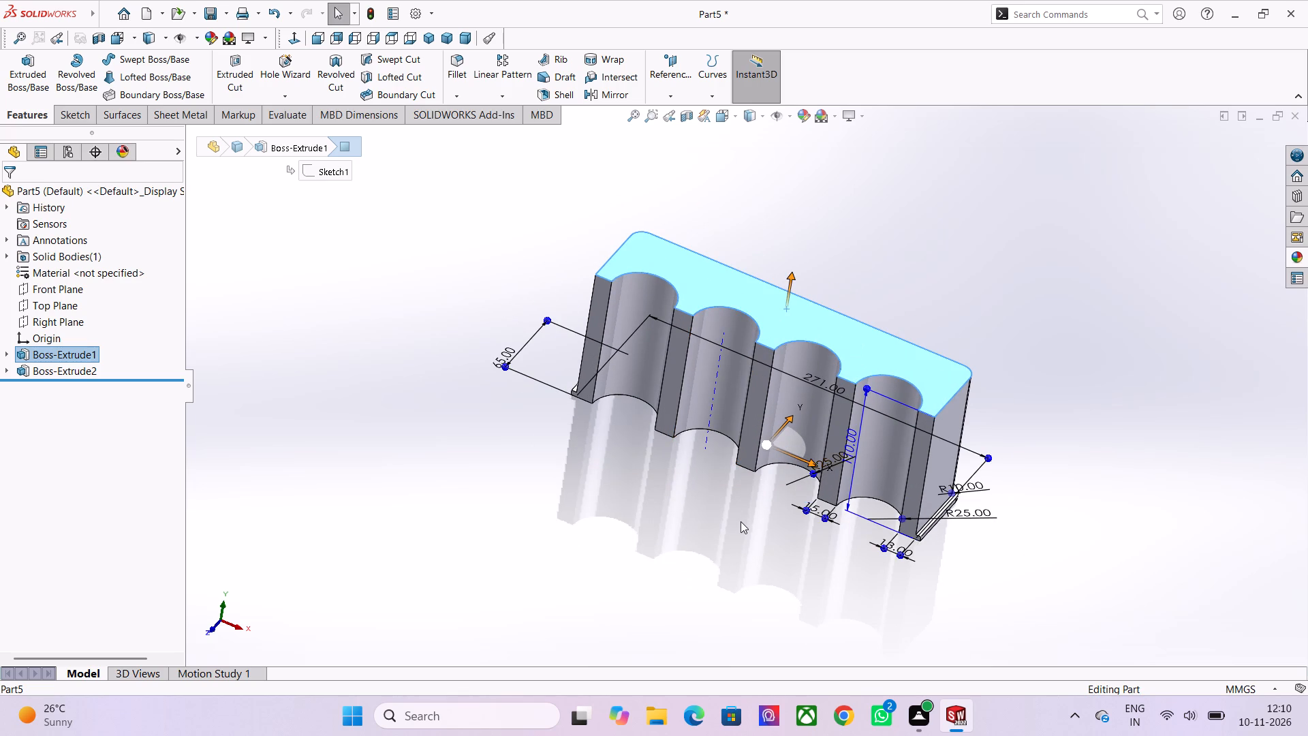
{"action": "middle_click_drag", "start_coordinate": [741, 521], "coordinate": [613, 446]}
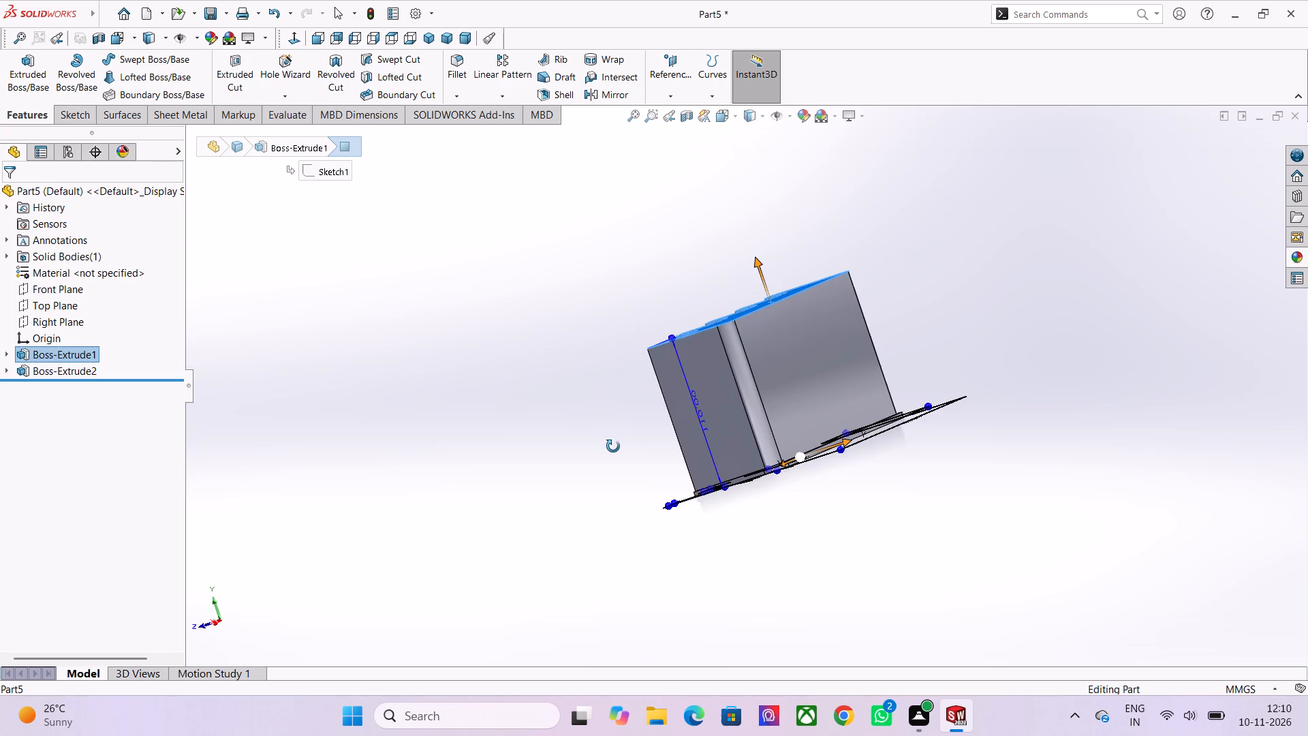
{"action": "middle_click_drag", "start_coordinate": [613, 446], "coordinate": [769, 402]}
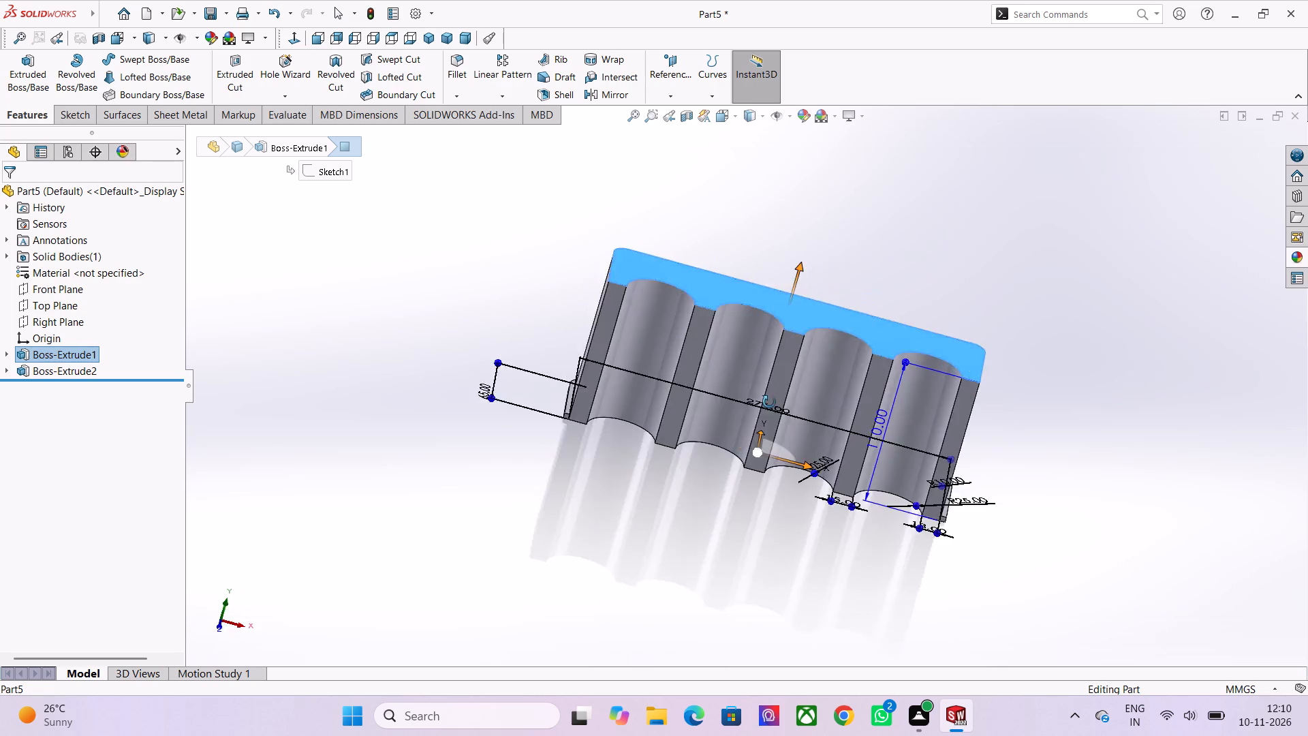
{"action": "middle_click_drag", "start_coordinate": [769, 402], "coordinate": [716, 411]}
{"action": "scroll", "coordinate": [775, 354], "scroll_direction": "up", "scroll_amount": 3}
{"action": "scroll", "coordinate": [792, 261], "scroll_direction": "up", "scroll_amount": 2}
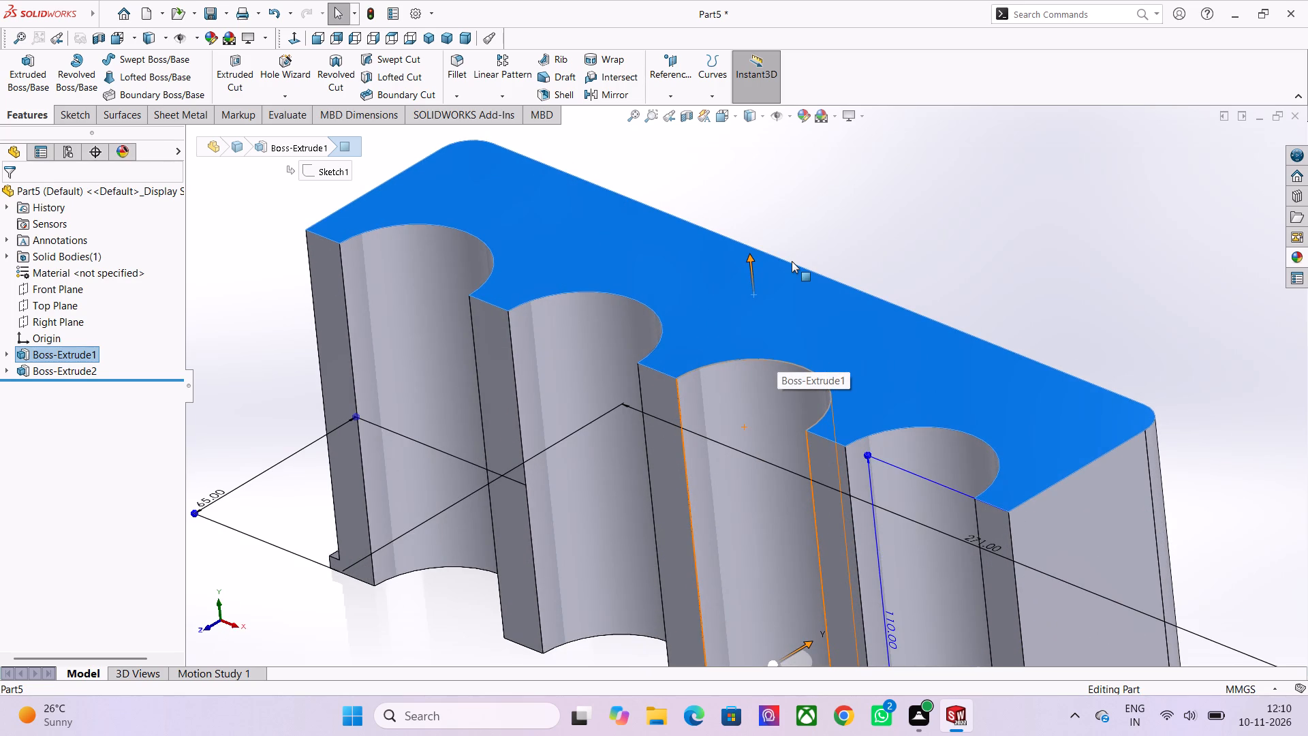
Clear the top face selection and examine the block's top face, rounded recesses, end faces and base lip from several angles.
{"action": "scroll", "coordinate": [779, 316], "scroll_direction": "up", "scroll_amount": 3}
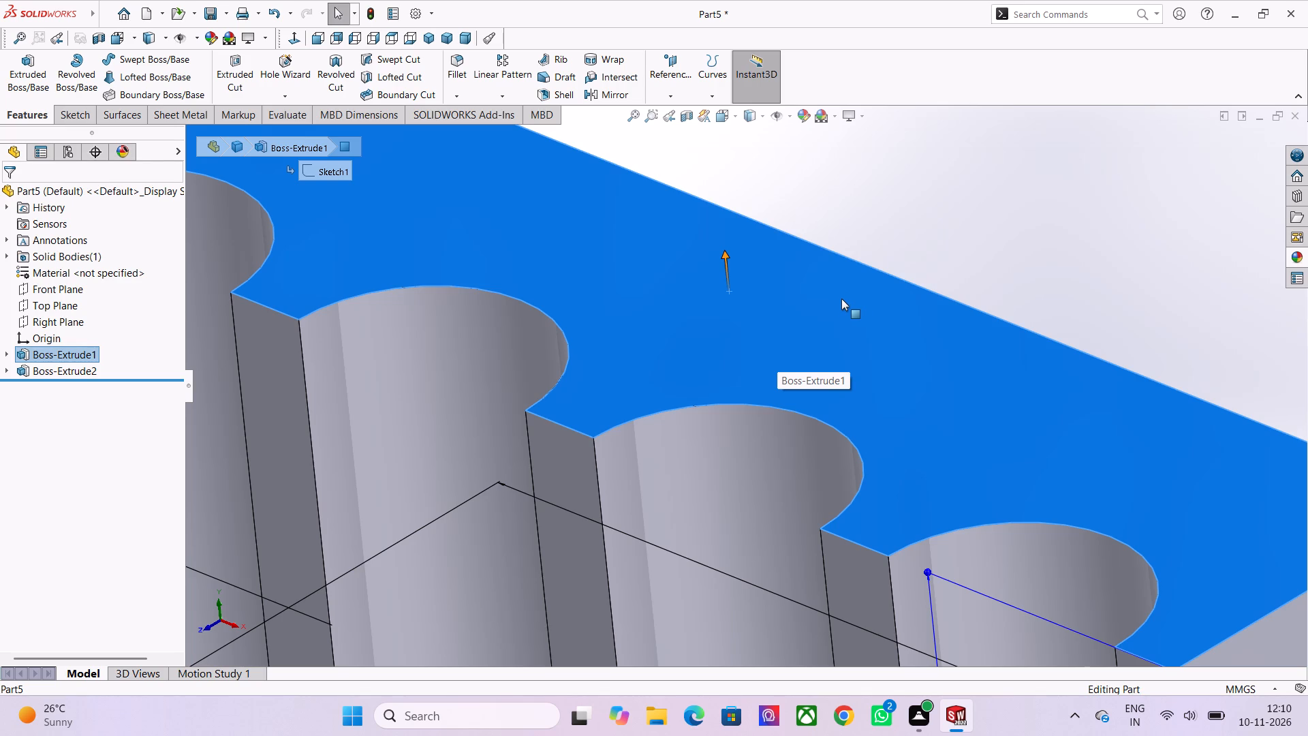
{"action": "scroll", "coordinate": [825, 364], "scroll_direction": "down", "scroll_amount": 2}
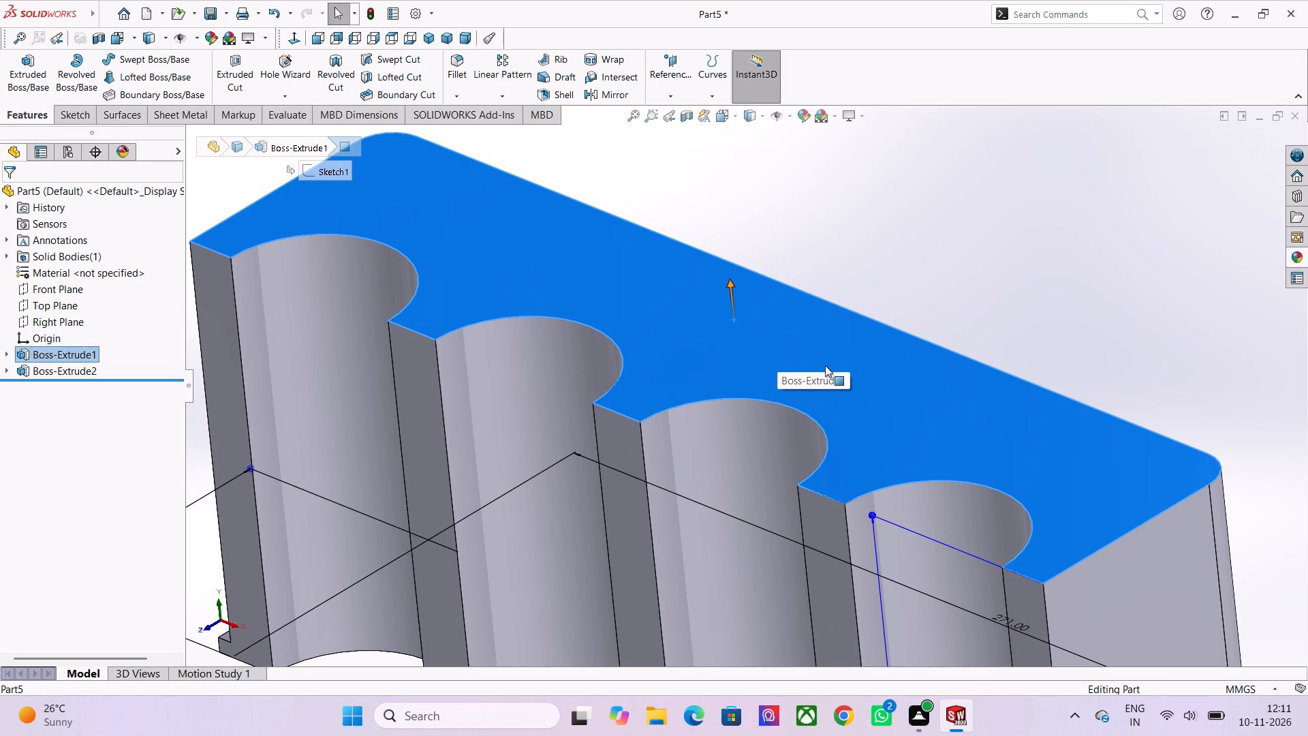
{"action": "scroll", "coordinate": [761, 363], "scroll_direction": "down", "scroll_amount": 1}
{"action": "left_click", "coordinate": [794, 213]}
{"action": "scroll", "coordinate": [794, 214], "scroll_direction": "down", "scroll_amount": 4}
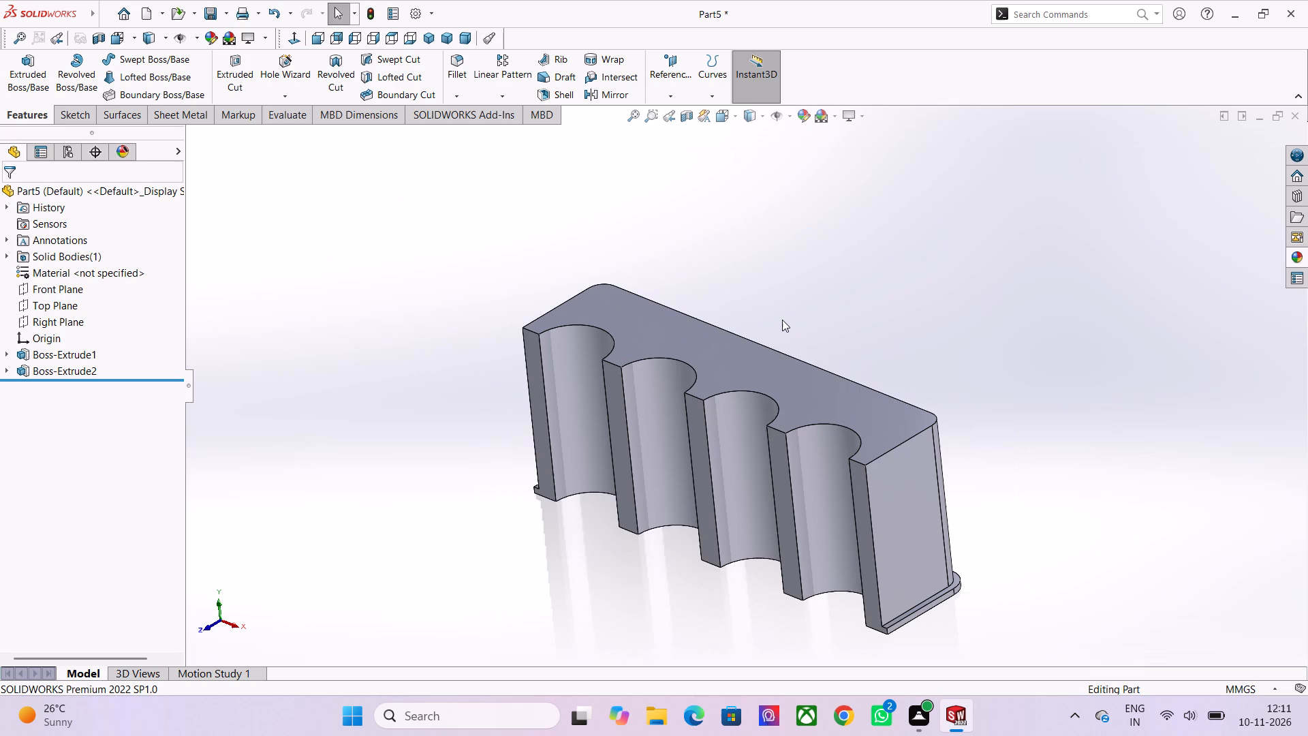
{"action": "middle_click_drag", "start_coordinate": [776, 318], "coordinate": [711, 486]}
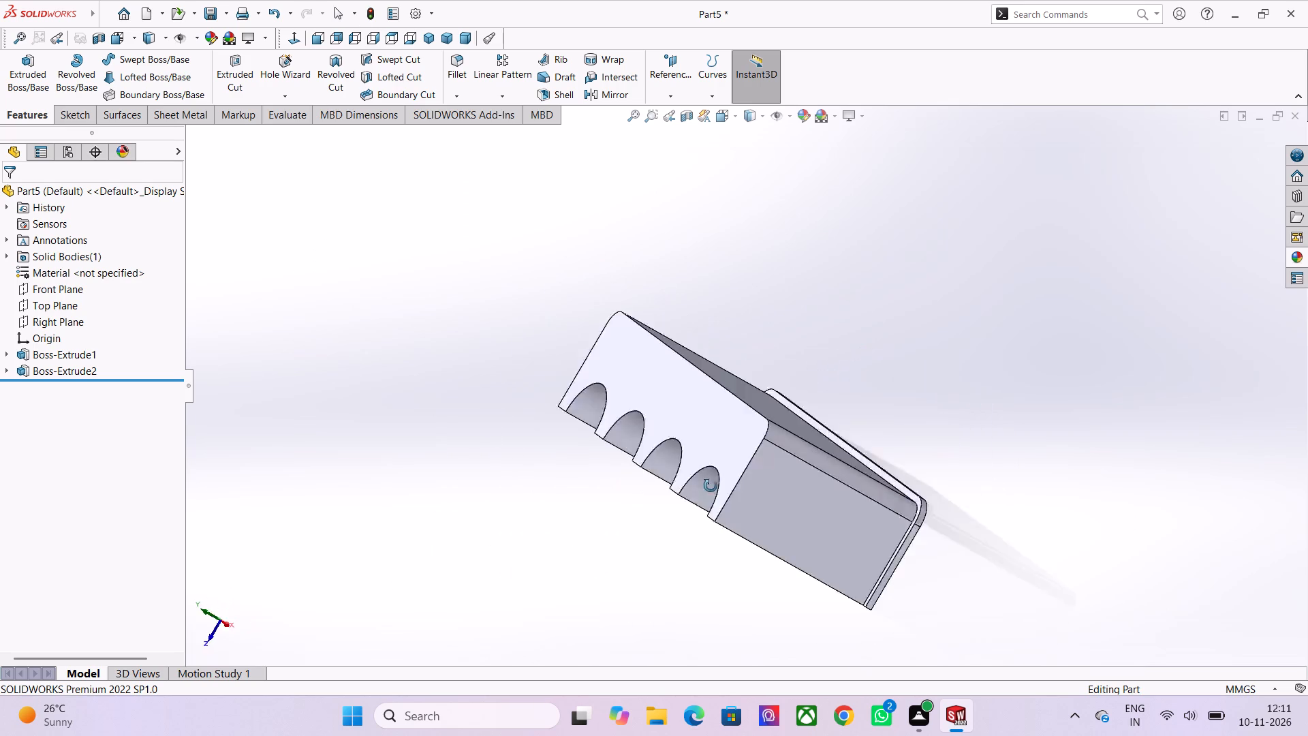
{"action": "middle_click_drag", "start_coordinate": [711, 486], "coordinate": [907, 521]}
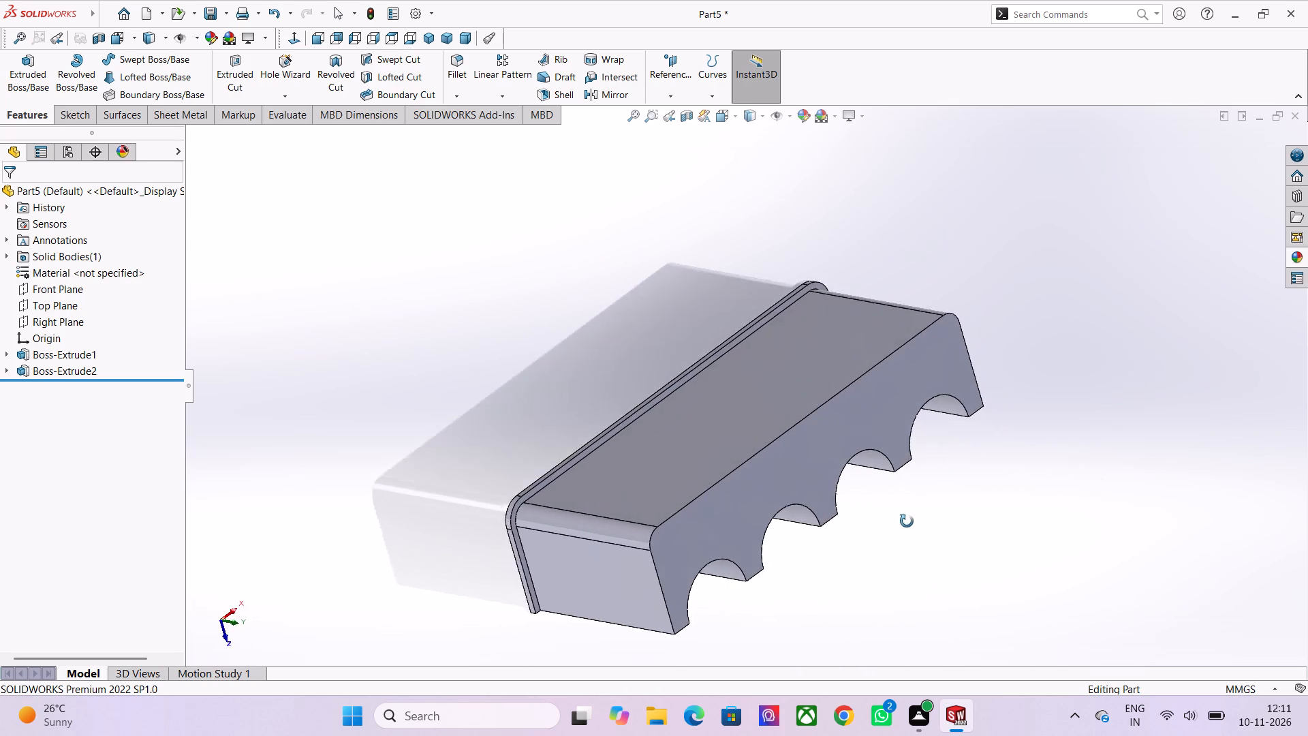
{"action": "middle_click_drag", "start_coordinate": [907, 521], "coordinate": [837, 321]}
{"action": "scroll", "coordinate": [851, 350], "scroll_direction": "up", "scroll_amount": 4}
{"action": "scroll", "coordinate": [846, 358], "scroll_direction": "down", "scroll_amount": 2}
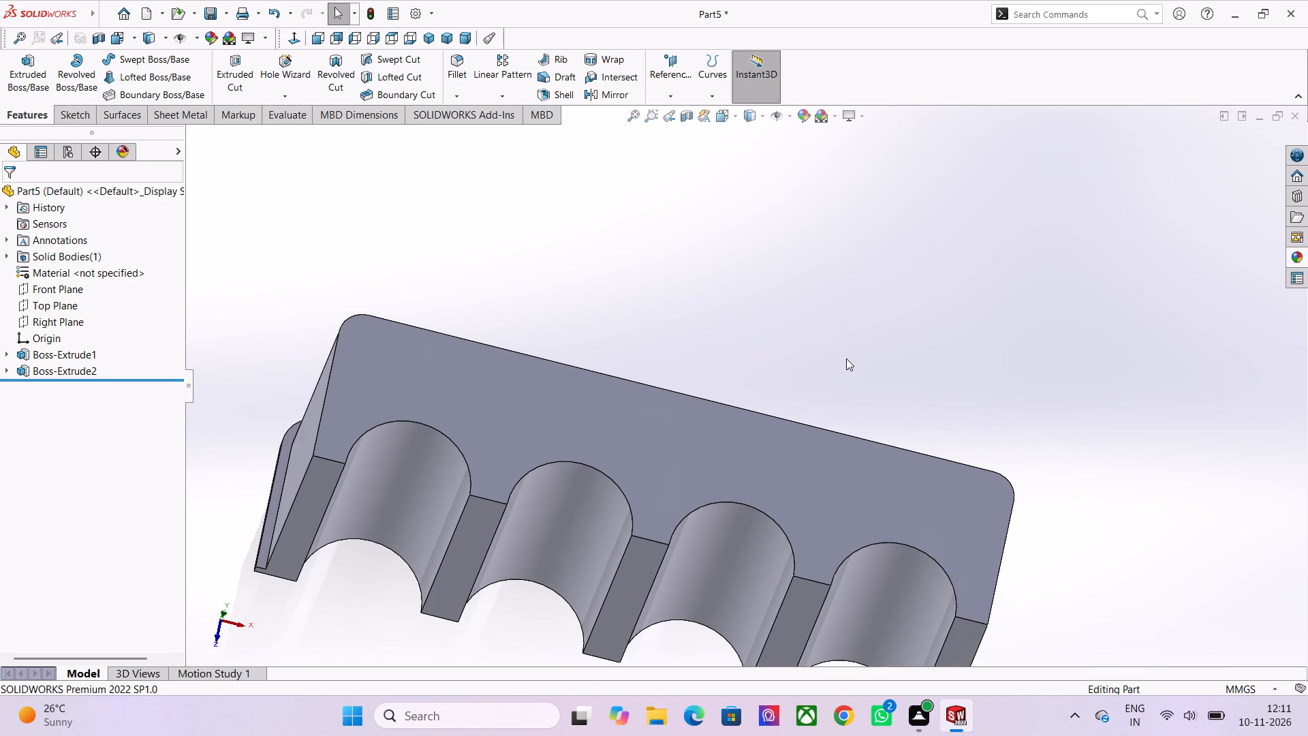
{"action": "middle_click_drag", "start_coordinate": [839, 356], "coordinate": [783, 320]}
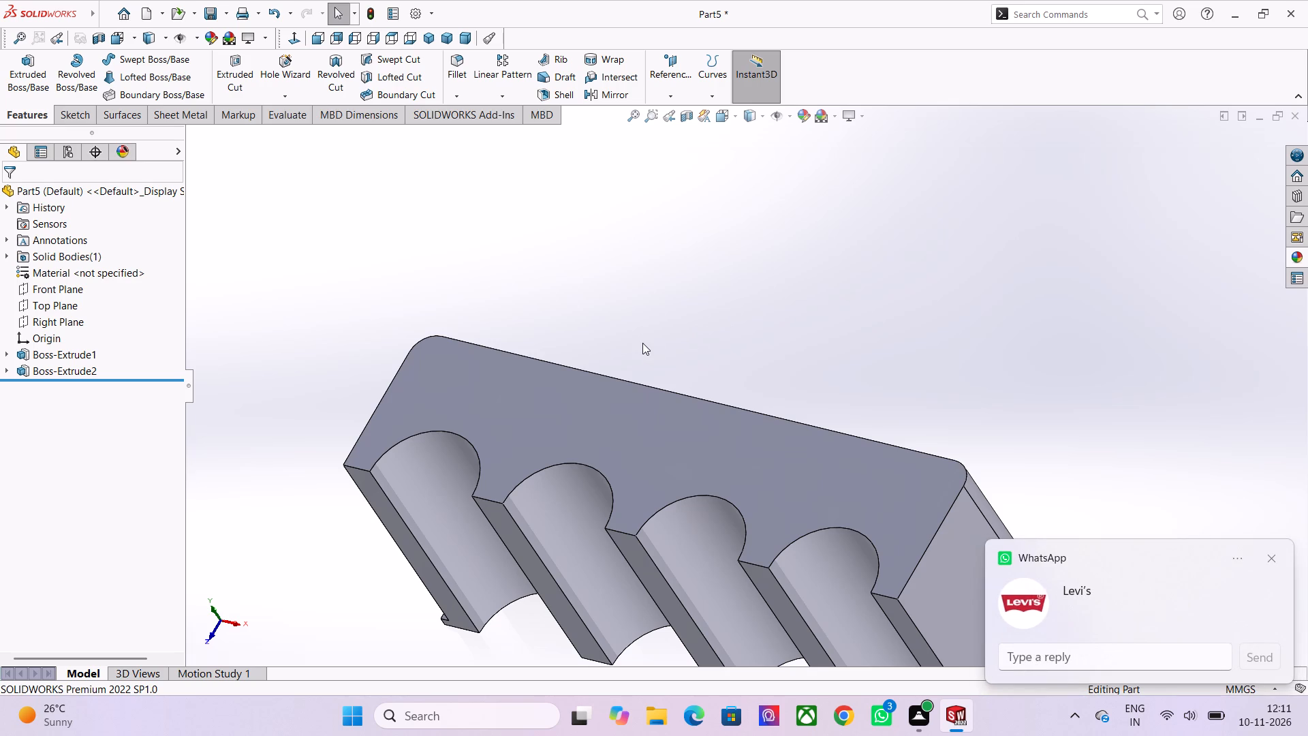
Edit the base lip's boss extrusion and set its blind depth to 3 mm.
{"action": "left_click", "coordinate": [76, 369]}
{"action": "left_click", "coordinate": [84, 327]}
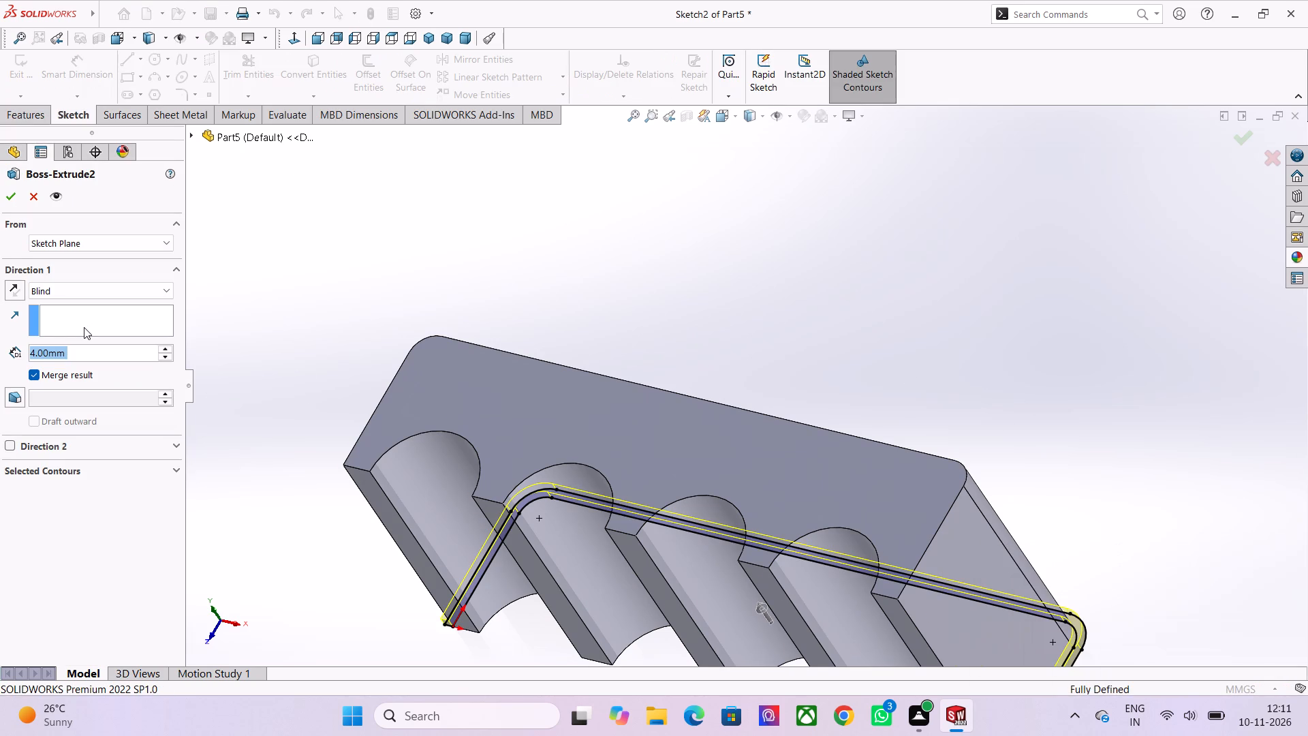
{"action": "key", "text": "3"}
{"action": "key", "text": "Return"}
{"action": "key", "text": "Return"}
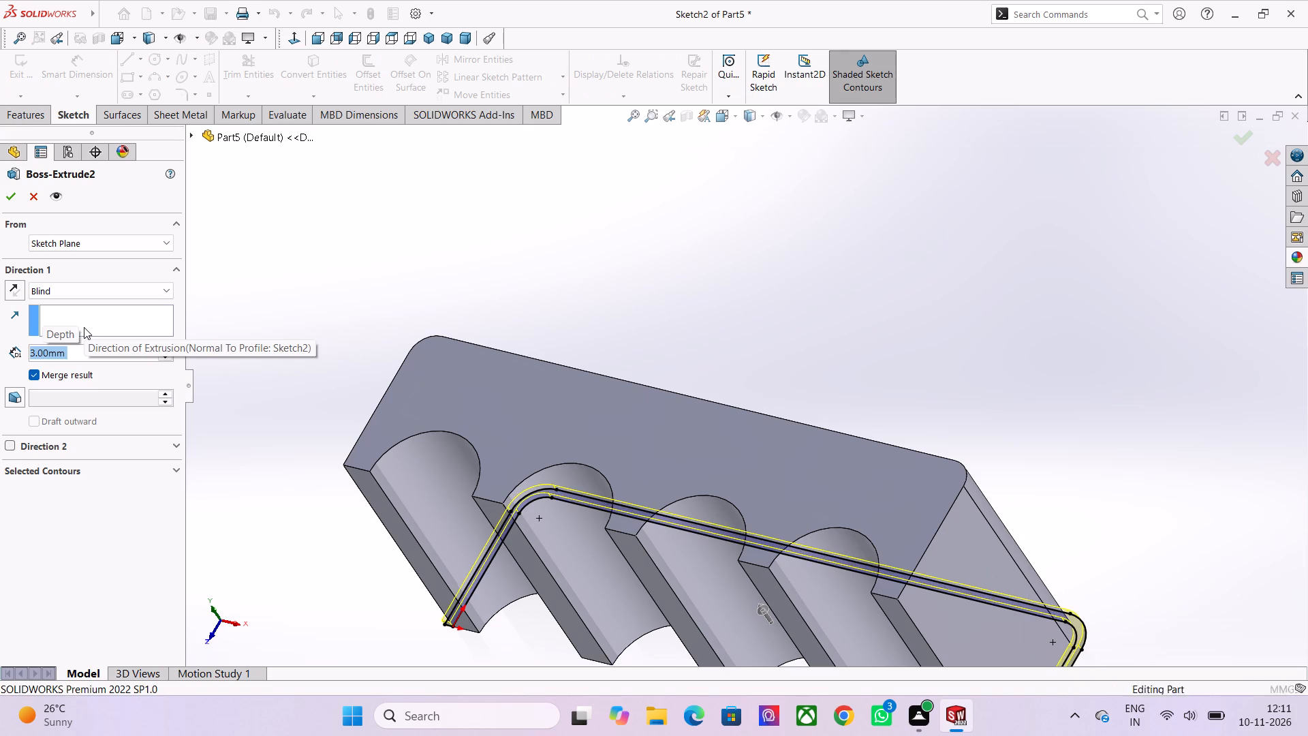
{"action": "middle_click_drag", "start_coordinate": [471, 326], "coordinate": [578, 324]}
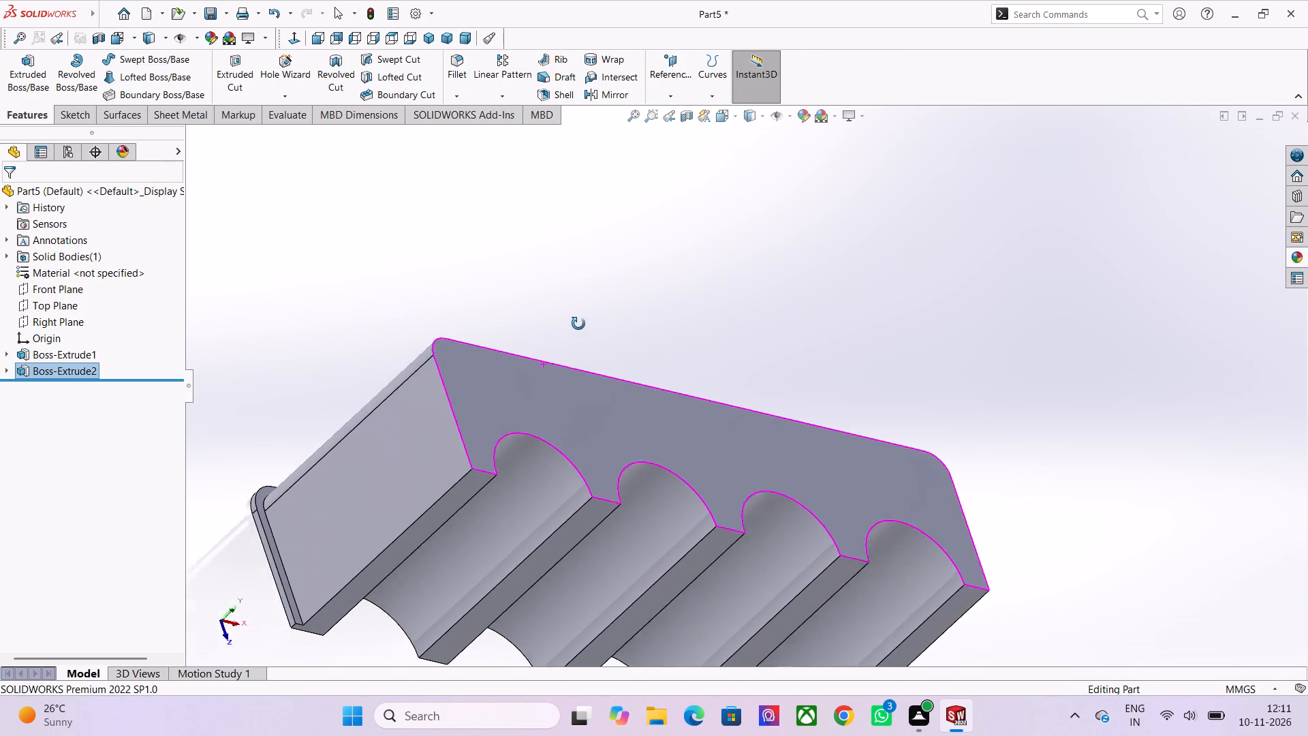
{"action": "middle_click_drag", "start_coordinate": [578, 324], "coordinate": [550, 322]}
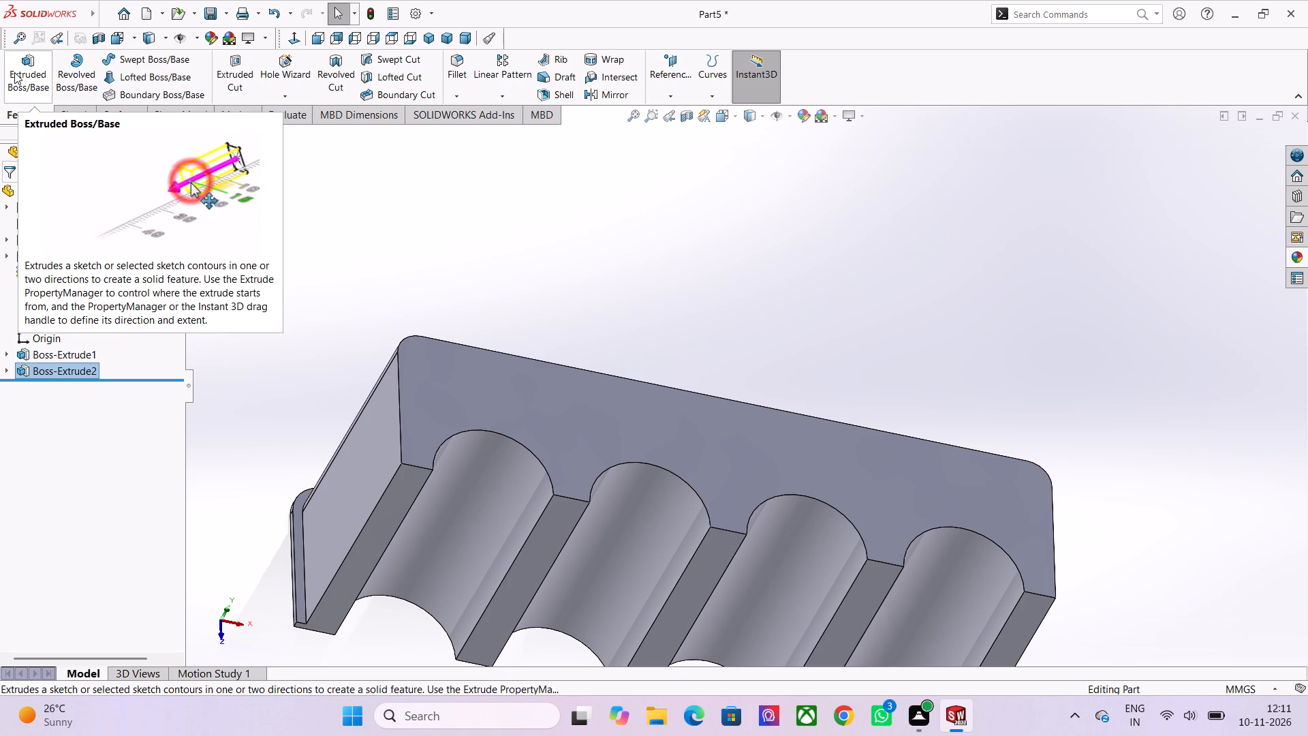
Browse the steel appearances under Metal and apply sandblasted steel to the whole part.
{"action": "left_click", "coordinate": [120, 188]}
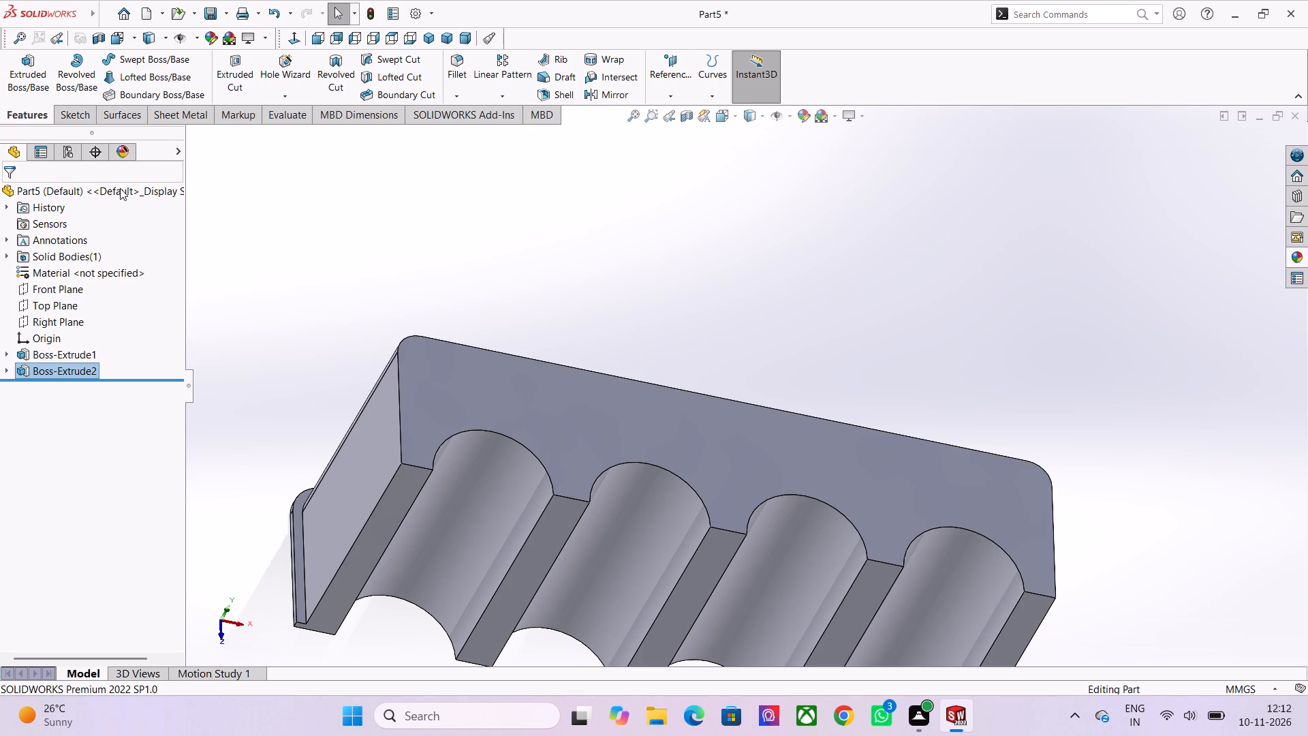
{"action": "left_click", "coordinate": [1303, 256]}
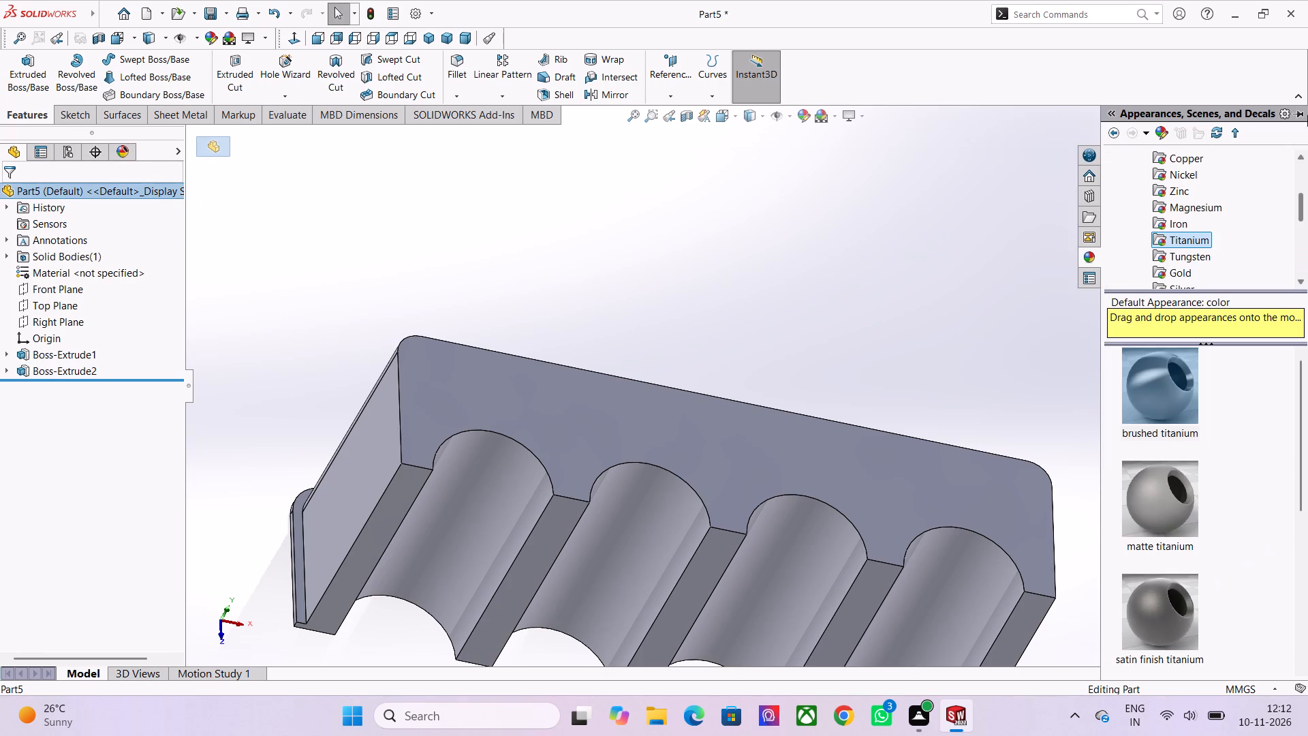
{"action": "scroll", "coordinate": [1213, 203], "scroll_direction": "up", "scroll_amount": 1}
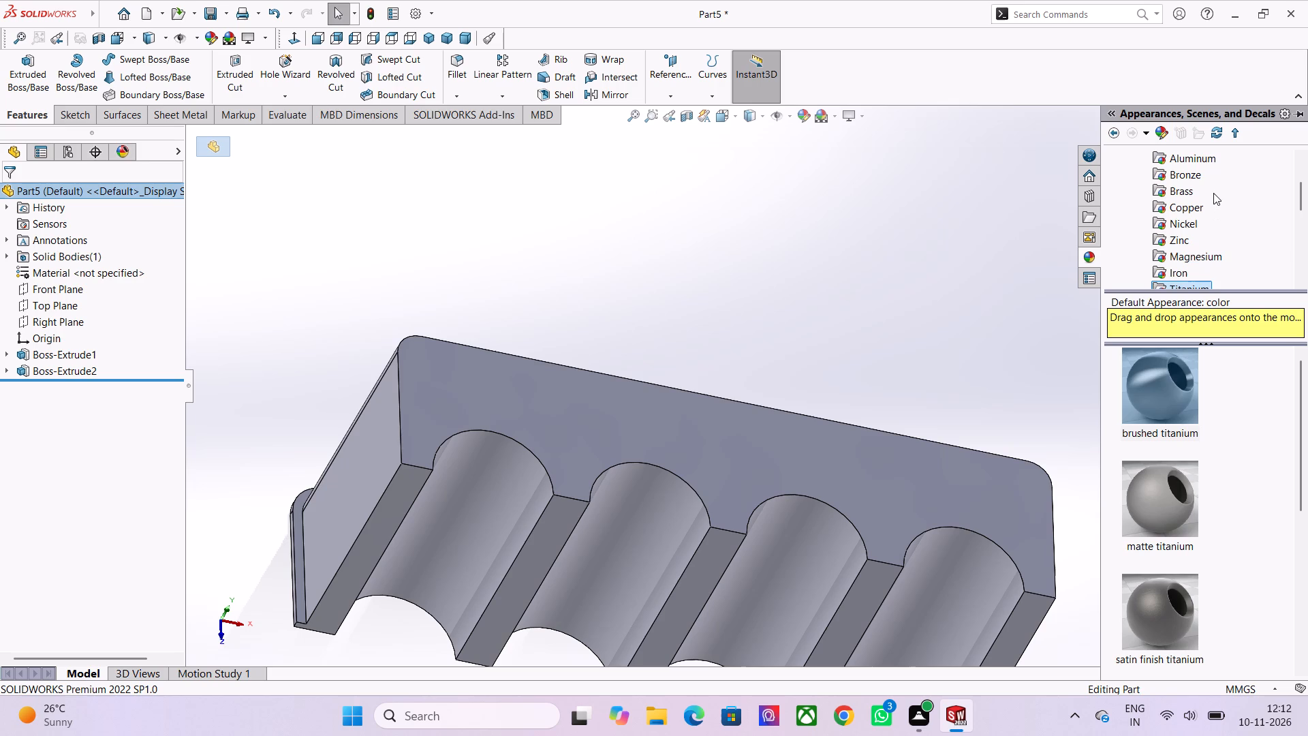
{"action": "scroll", "coordinate": [1213, 188], "scroll_direction": "up", "scroll_amount": 2}
{"action": "left_click", "coordinate": [1187, 204]}
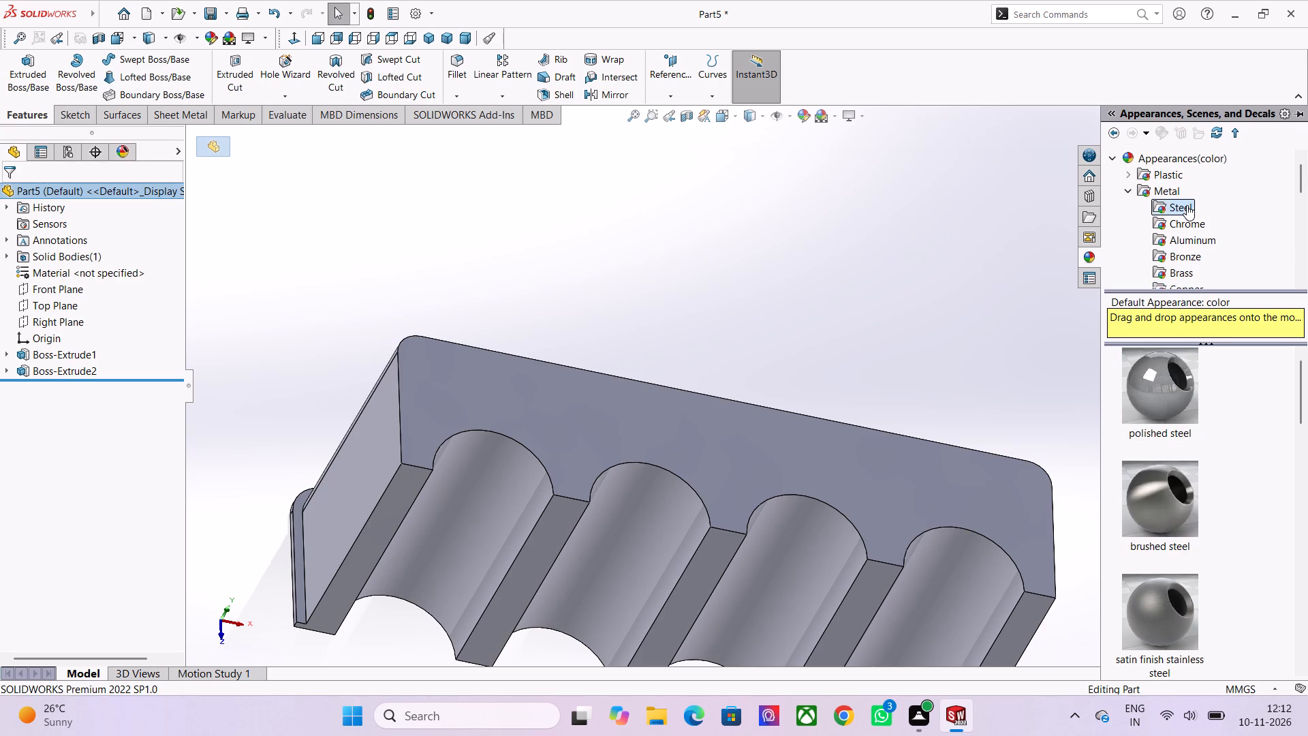
{"action": "scroll", "coordinate": [1165, 475], "scroll_direction": "up", "scroll_amount": 2}
{"action": "scroll", "coordinate": [1165, 472], "scroll_direction": "down", "scroll_amount": 4}
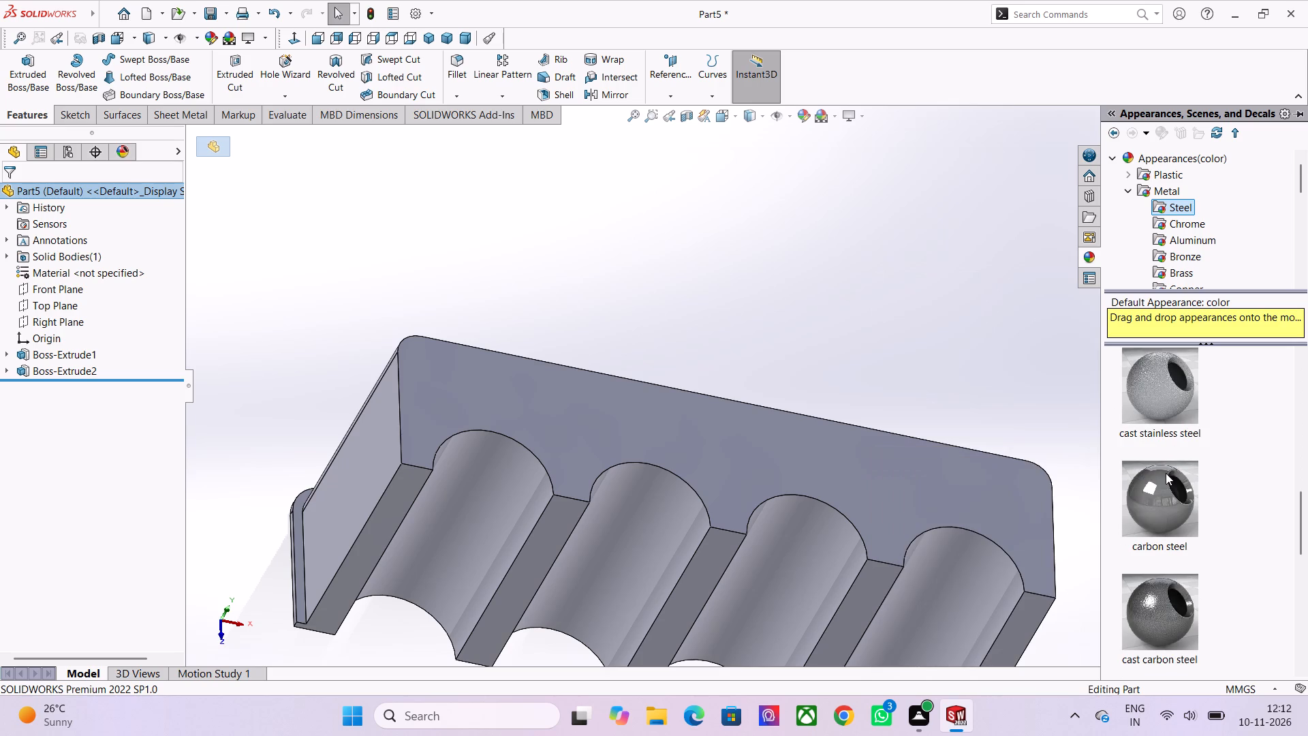
{"action": "scroll", "coordinate": [1166, 473], "scroll_direction": "down", "scroll_amount": 3}
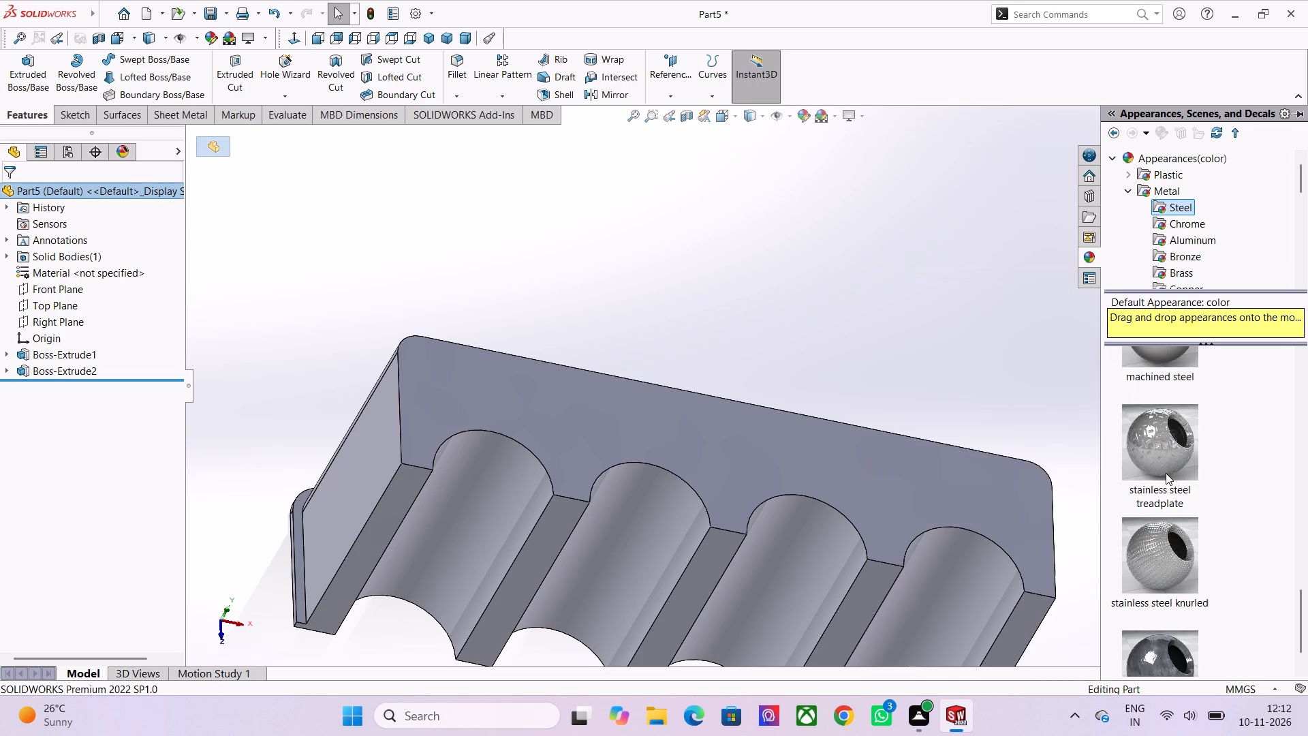
{"action": "scroll", "coordinate": [1166, 473], "scroll_direction": "down", "scroll_amount": 3}
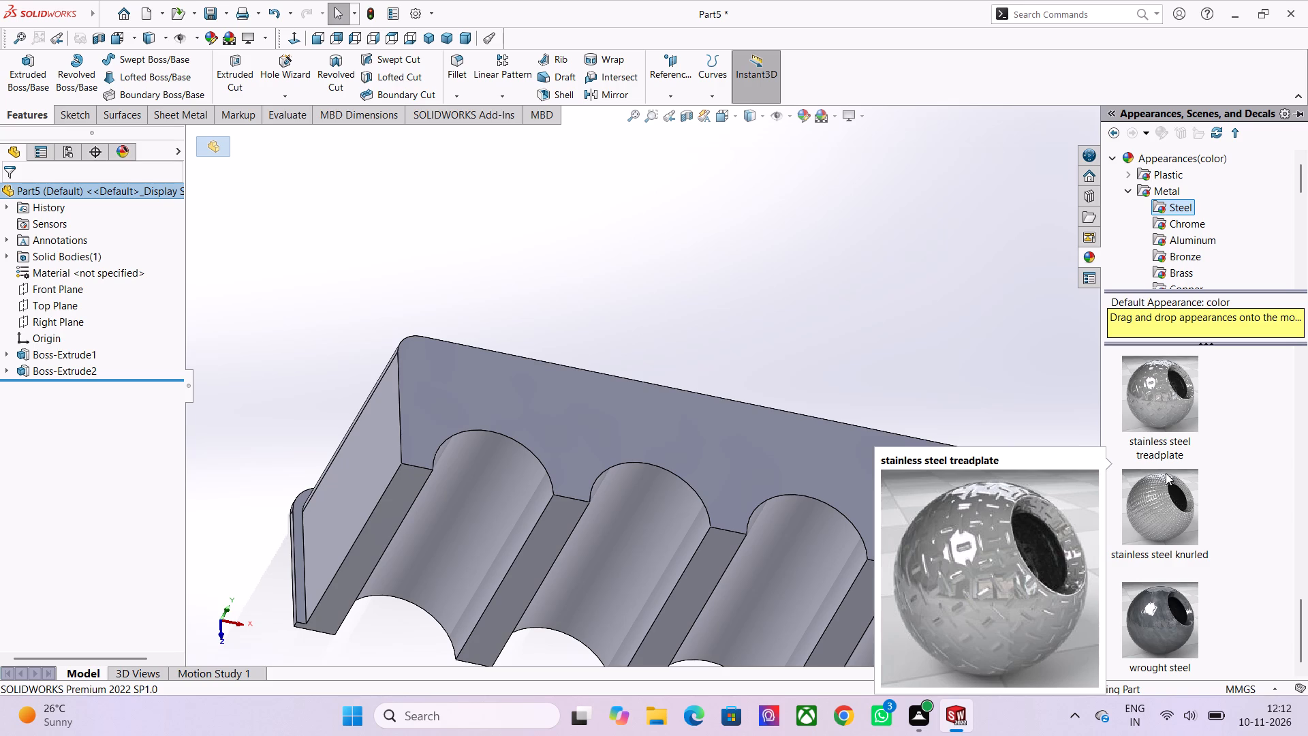
{"action": "scroll", "coordinate": [1199, 530], "scroll_direction": "up", "scroll_amount": 8}
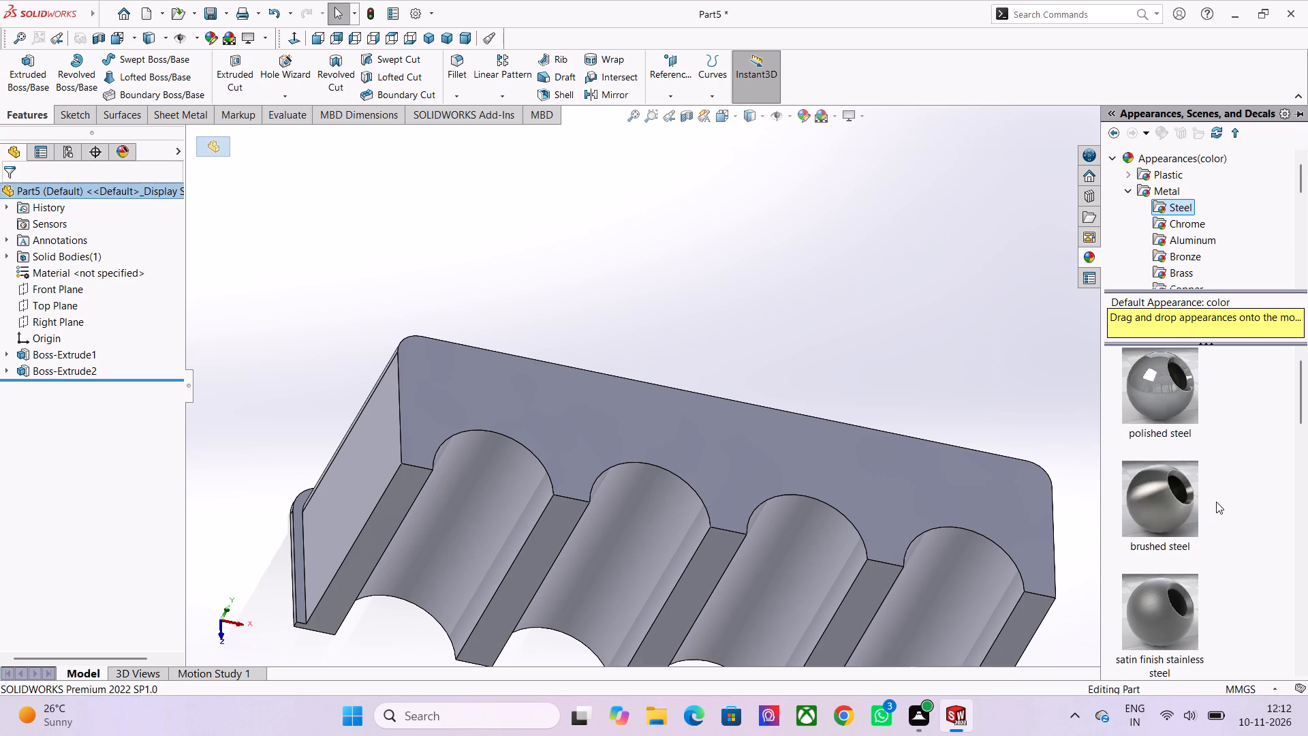
{"action": "scroll", "coordinate": [1200, 488], "scroll_direction": "up", "scroll_amount": 4}
{"action": "scroll", "coordinate": [1194, 483], "scroll_direction": "down", "scroll_amount": 1}
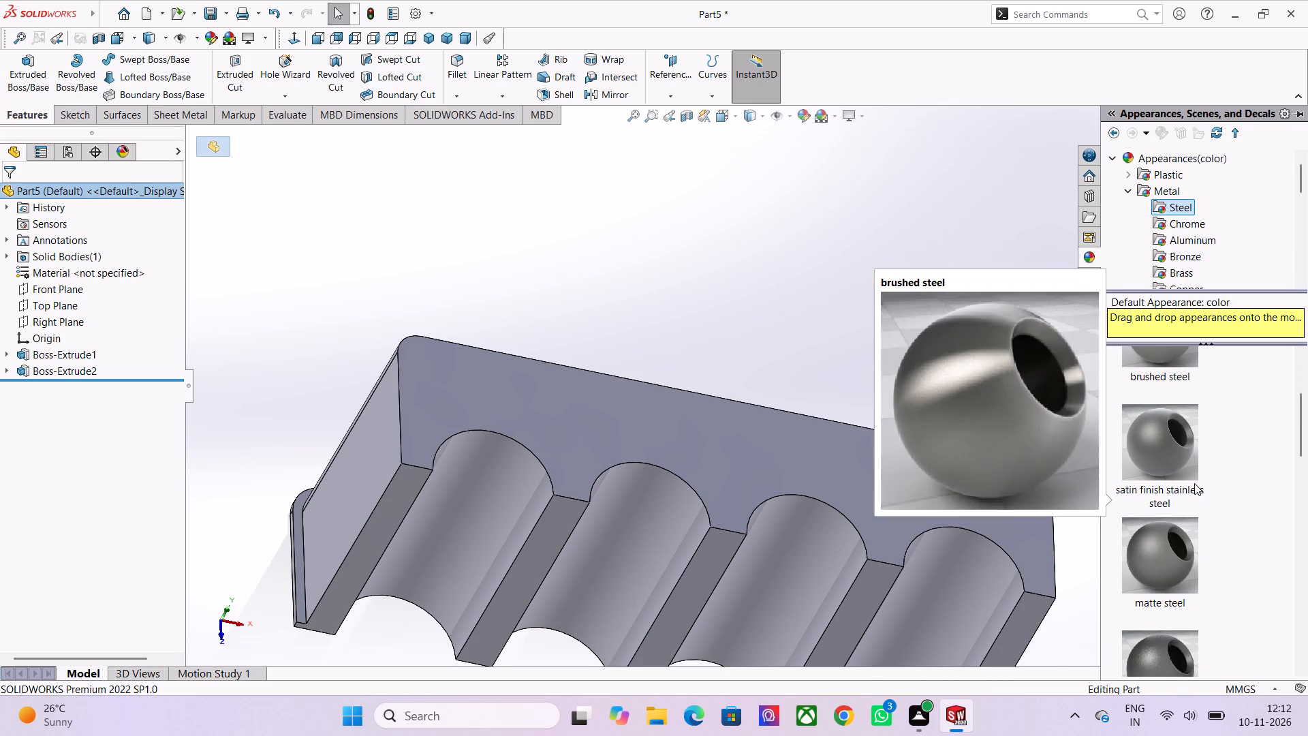
{"action": "scroll", "coordinate": [1194, 489], "scroll_direction": "down", "scroll_amount": 1}
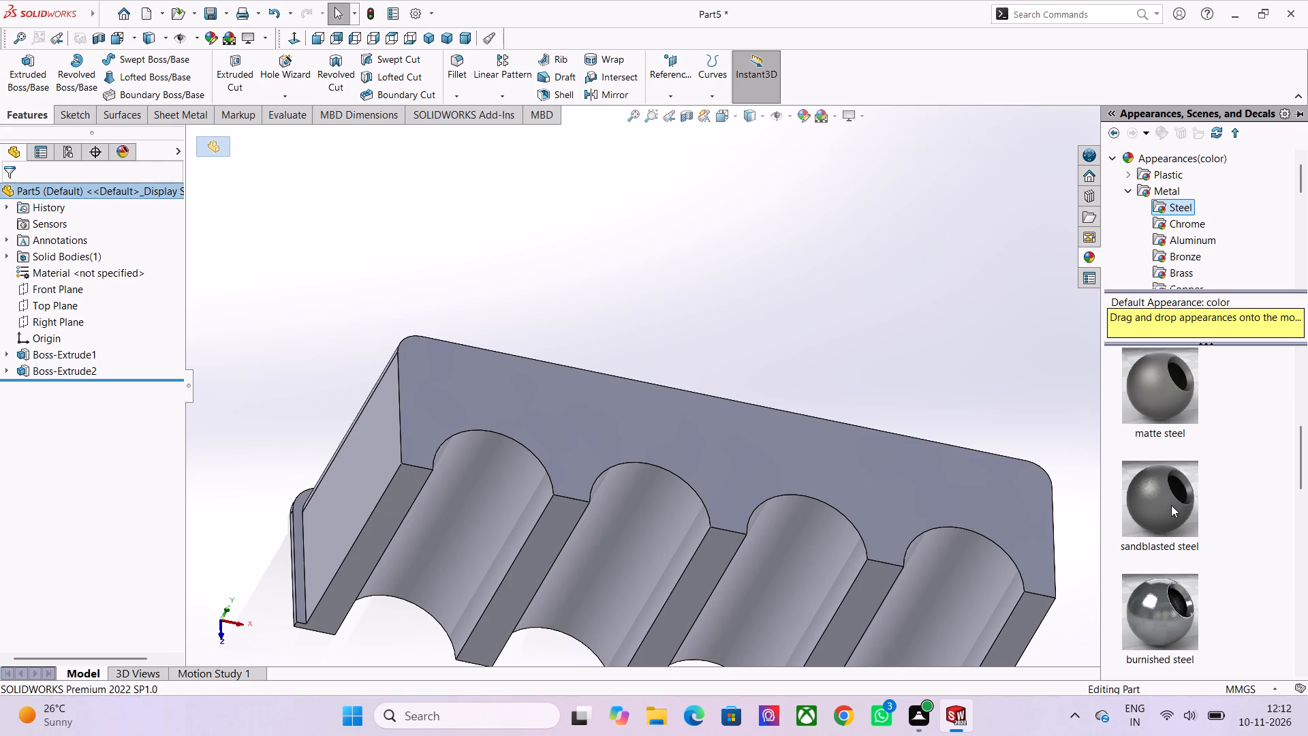
{"action": "double_click", "coordinate": [1167, 505]}
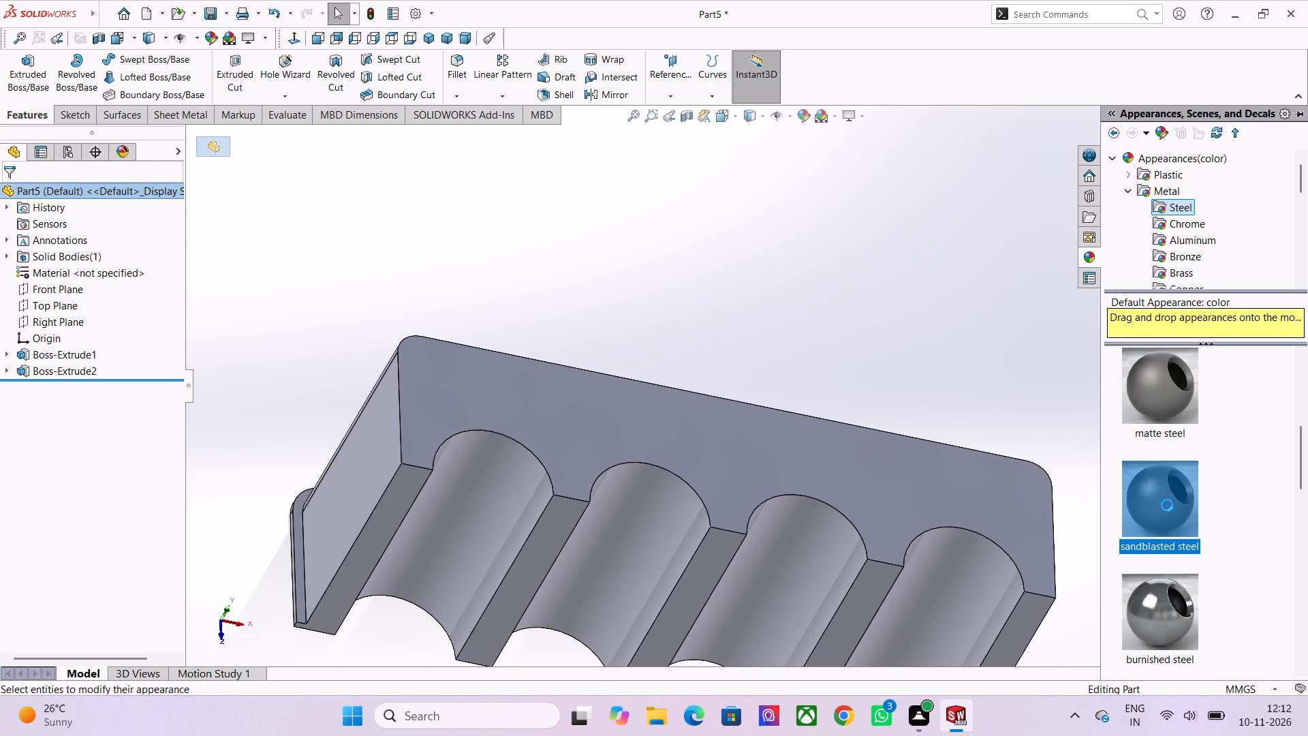
{"action": "left_click", "coordinate": [1010, 404]}
Examine the block's steel appearance on its top face, recesses and end face from several angles.
{"action": "scroll", "coordinate": [1030, 437], "scroll_direction": "down", "scroll_amount": 2}
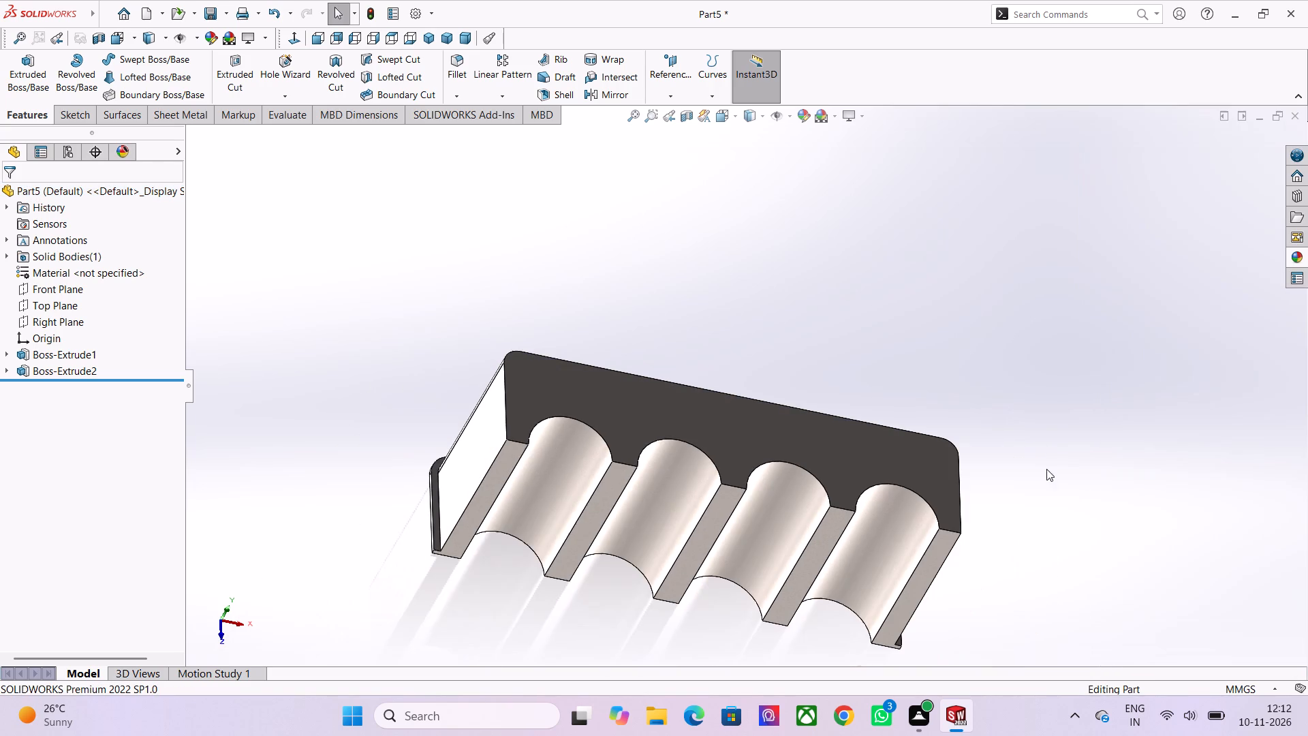
{"action": "middle_click_drag", "start_coordinate": [1054, 560], "coordinate": [1024, 564]}
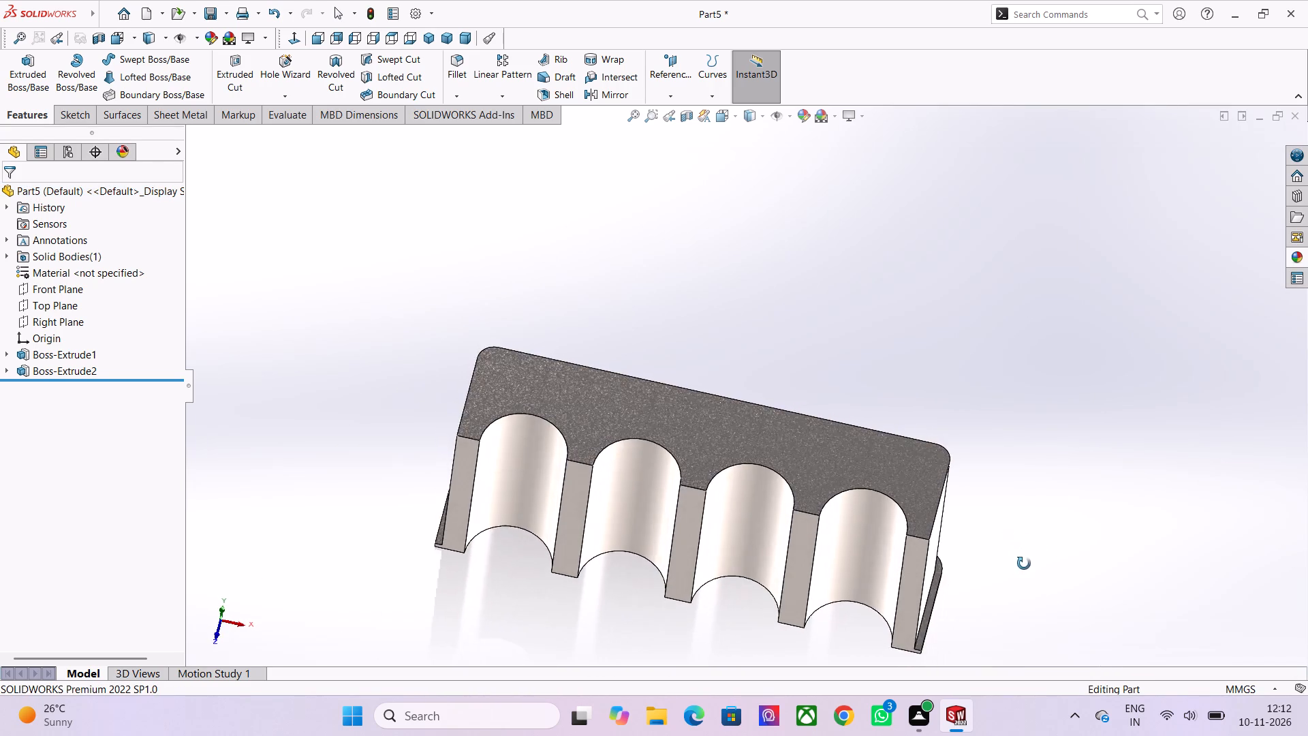
{"action": "middle_click_drag", "start_coordinate": [1024, 564], "coordinate": [978, 521]}
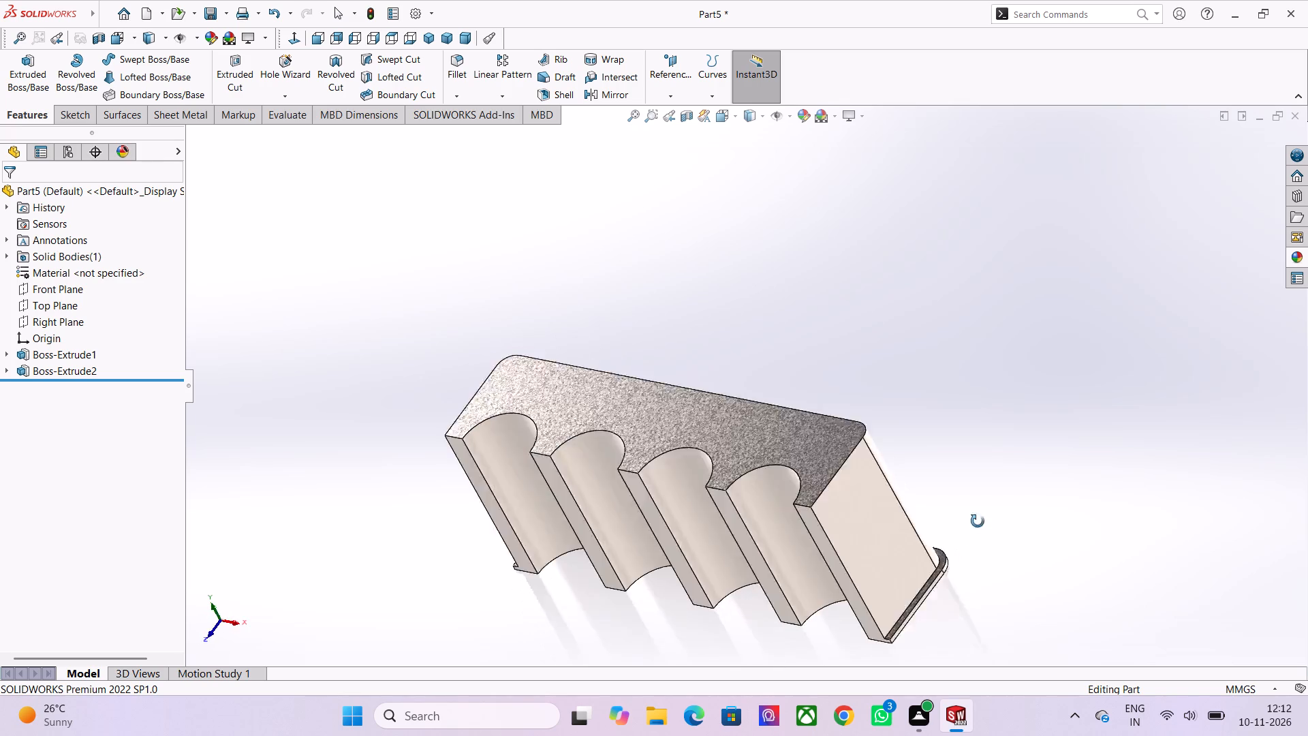
{"action": "middle_click_drag", "start_coordinate": [978, 521], "coordinate": [999, 516]}
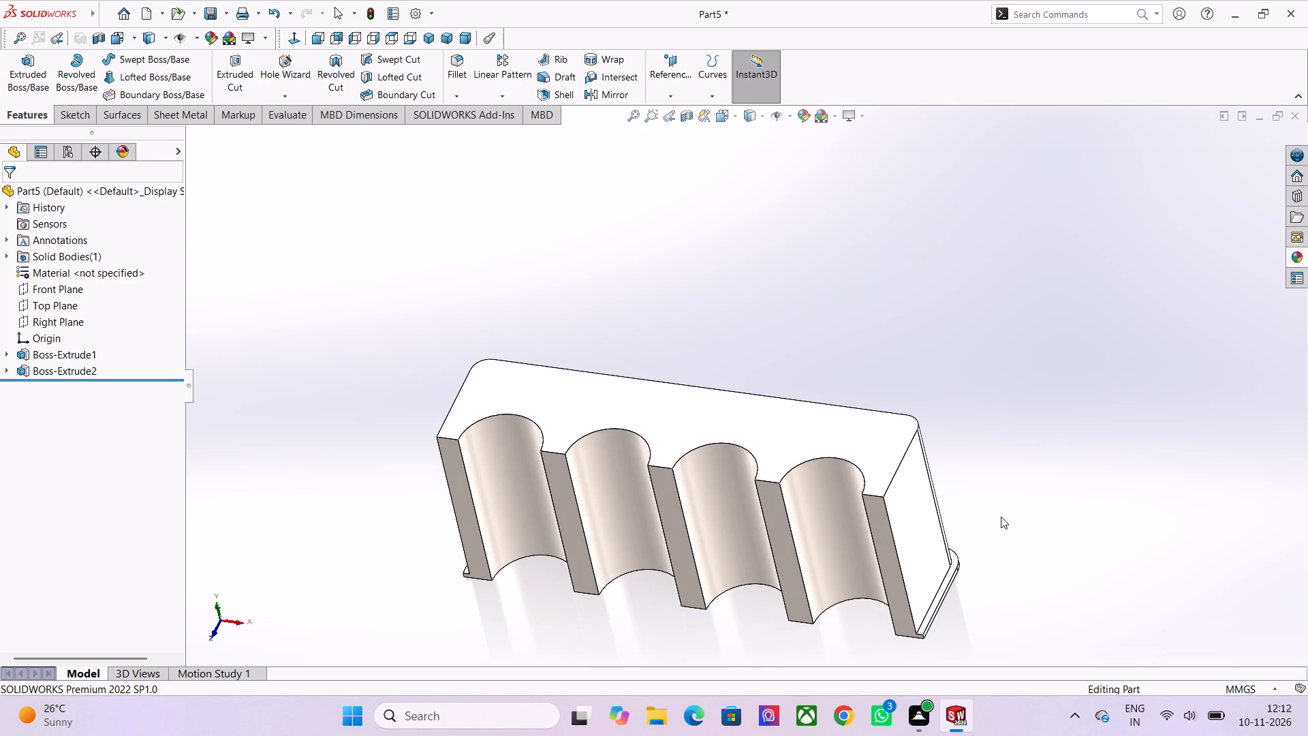
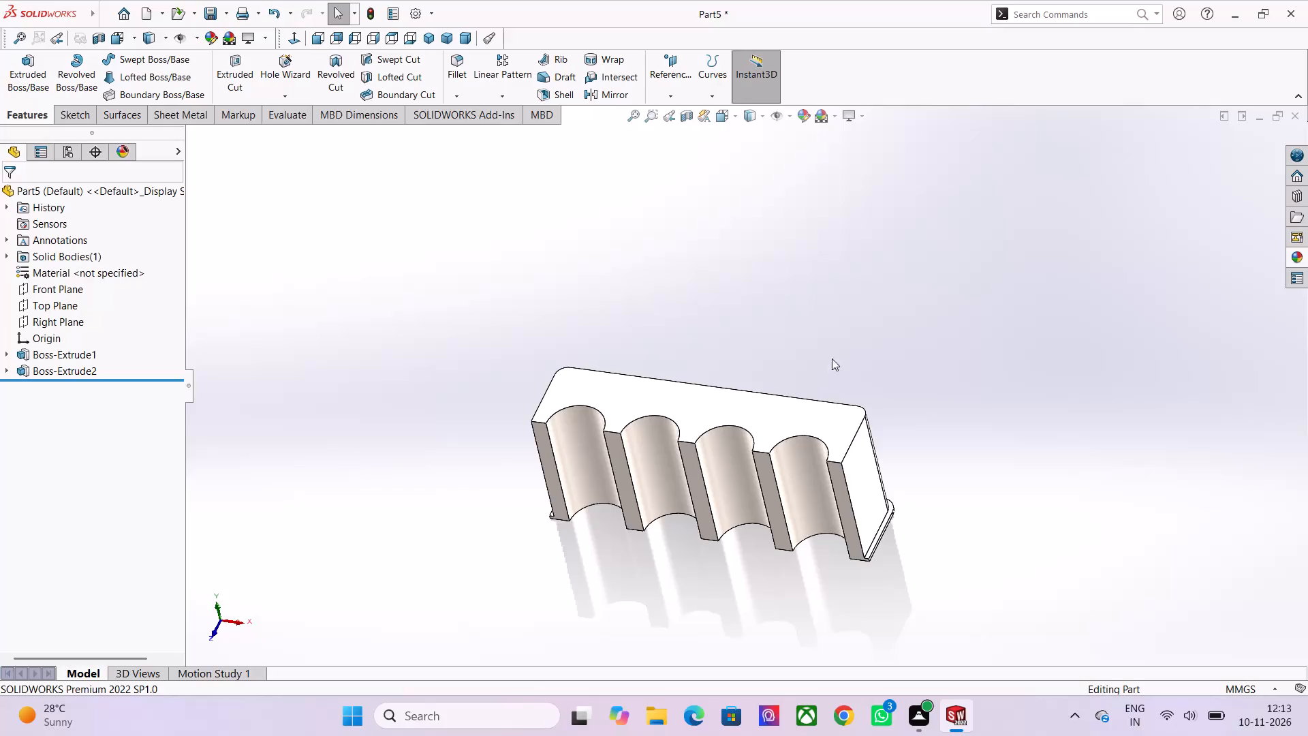
Examine the sandblasted steel finish on the block's top face and four rounded recesses, close up and from several angles.
{"action": "scroll", "coordinate": [899, 382], "scroll_direction": "down", "scroll_amount": 1}
{"action": "scroll", "coordinate": [770, 397], "scroll_direction": "up", "scroll_amount": 4}
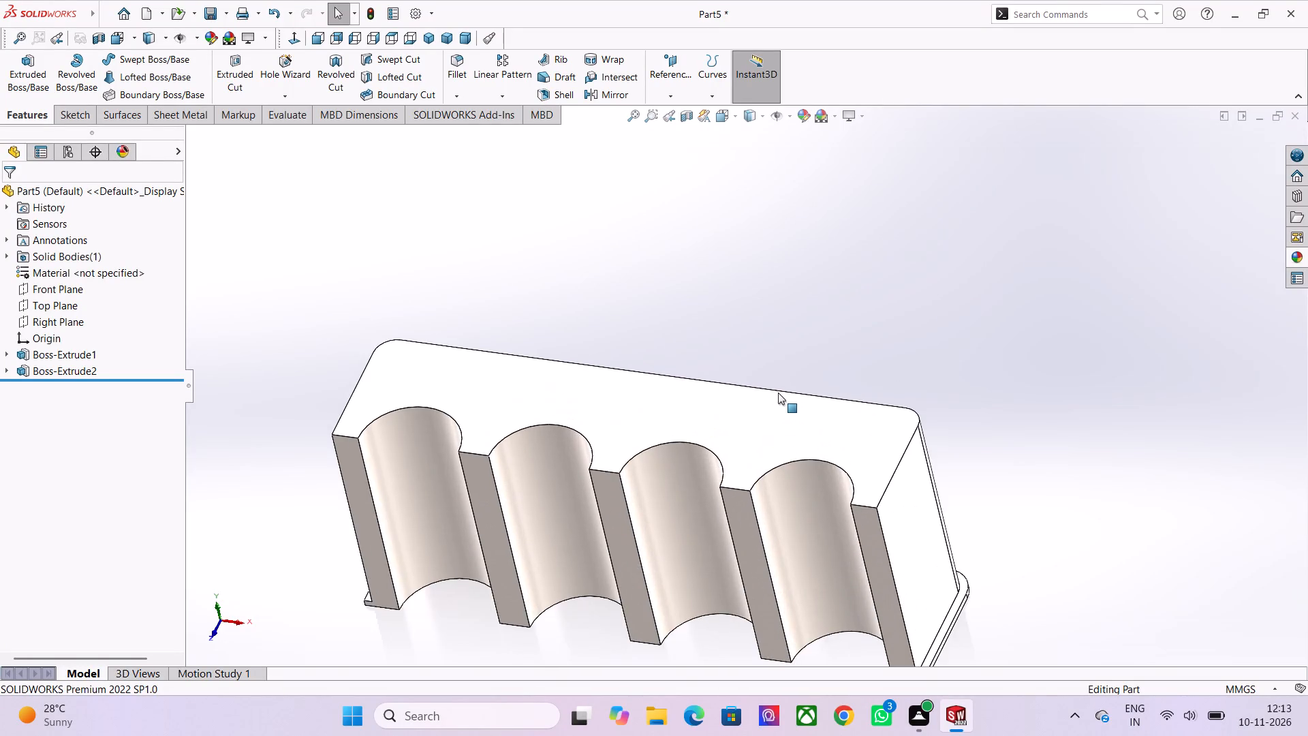
{"action": "scroll", "coordinate": [777, 390], "scroll_direction": "down", "scroll_amount": 2}
{"action": "scroll", "coordinate": [681, 523], "scroll_direction": "down", "scroll_amount": 2}
{"action": "scroll", "coordinate": [692, 423], "scroll_direction": "up", "scroll_amount": 3}
{"action": "middle_click_drag", "start_coordinate": [733, 339], "coordinate": [815, 324]}
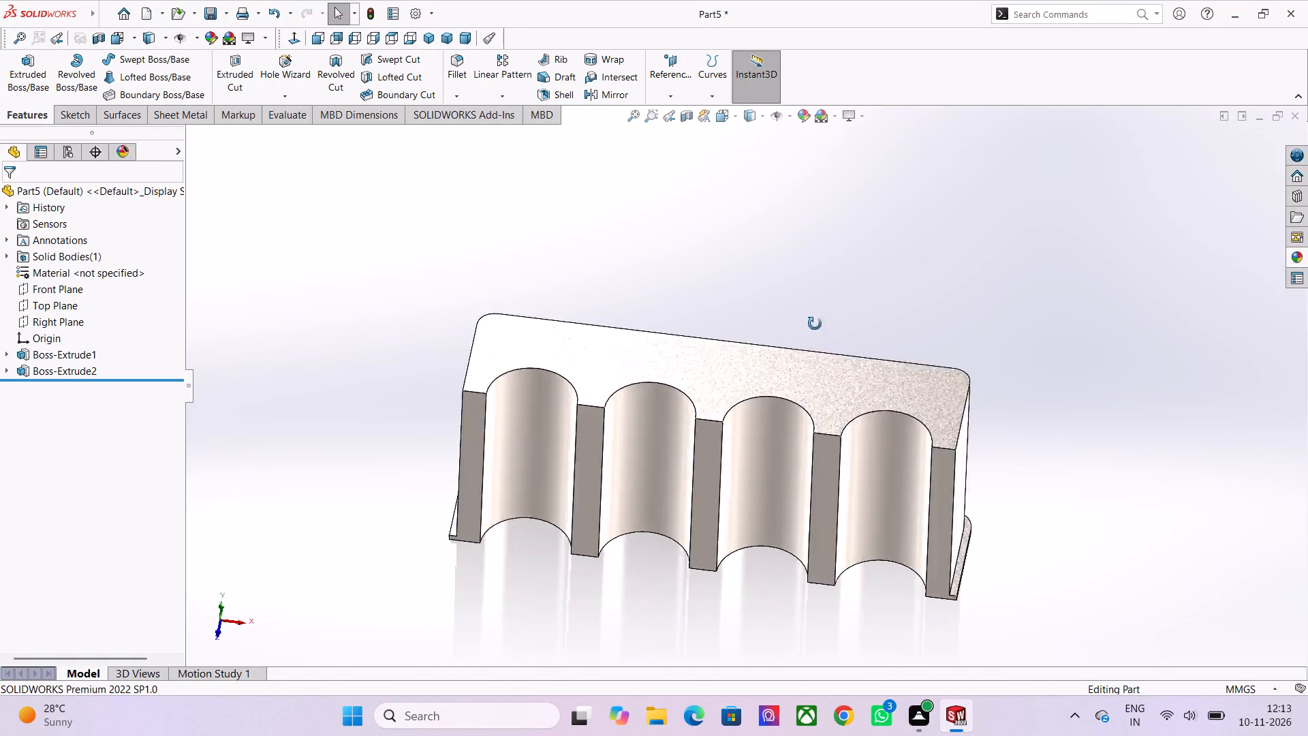
{"action": "middle_click_drag", "start_coordinate": [815, 324], "coordinate": [790, 400]}
{"action": "scroll", "coordinate": [790, 400], "scroll_direction": "up", "scroll_amount": 4}
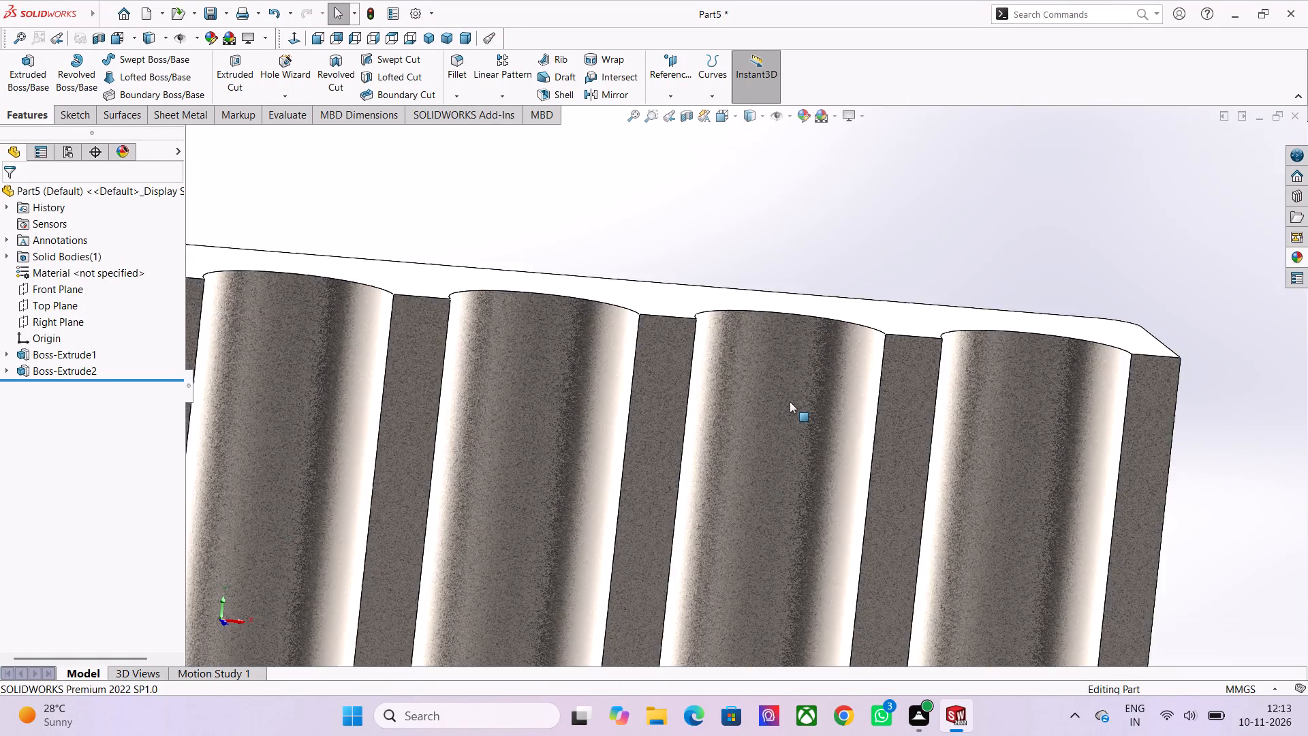
{"action": "scroll", "coordinate": [790, 401], "scroll_direction": "down", "scroll_amount": 9}
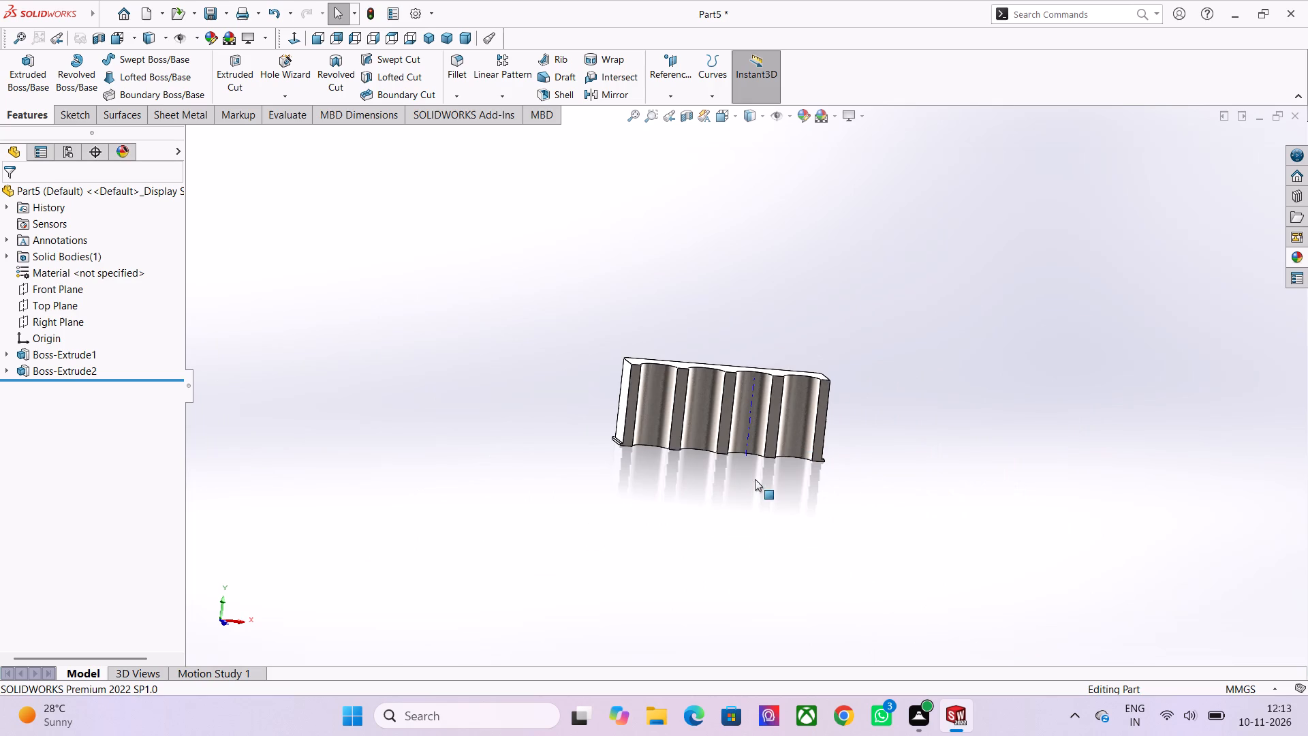
{"action": "middle_click_drag", "start_coordinate": [754, 480], "coordinate": [679, 446]}
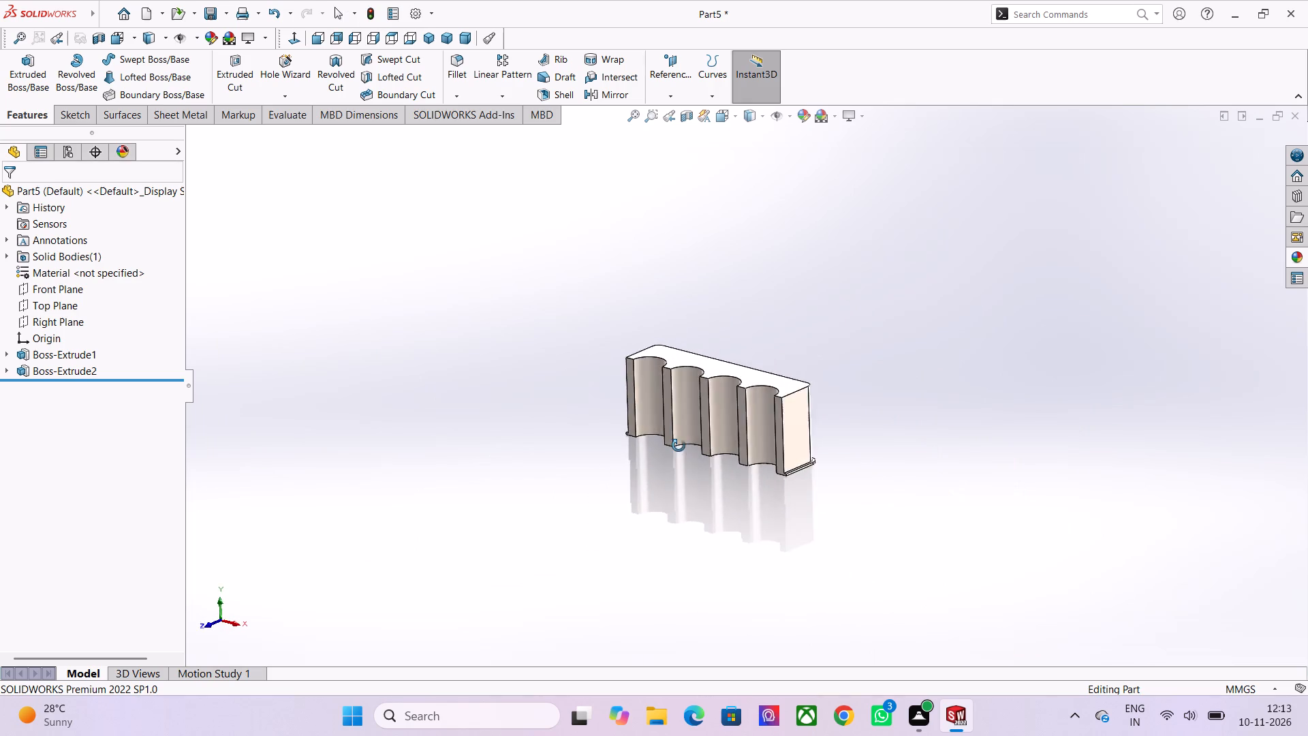
{"action": "middle_click_drag", "start_coordinate": [679, 446], "coordinate": [735, 480]}
{"action": "scroll", "coordinate": [791, 356], "scroll_direction": "up", "scroll_amount": 9}
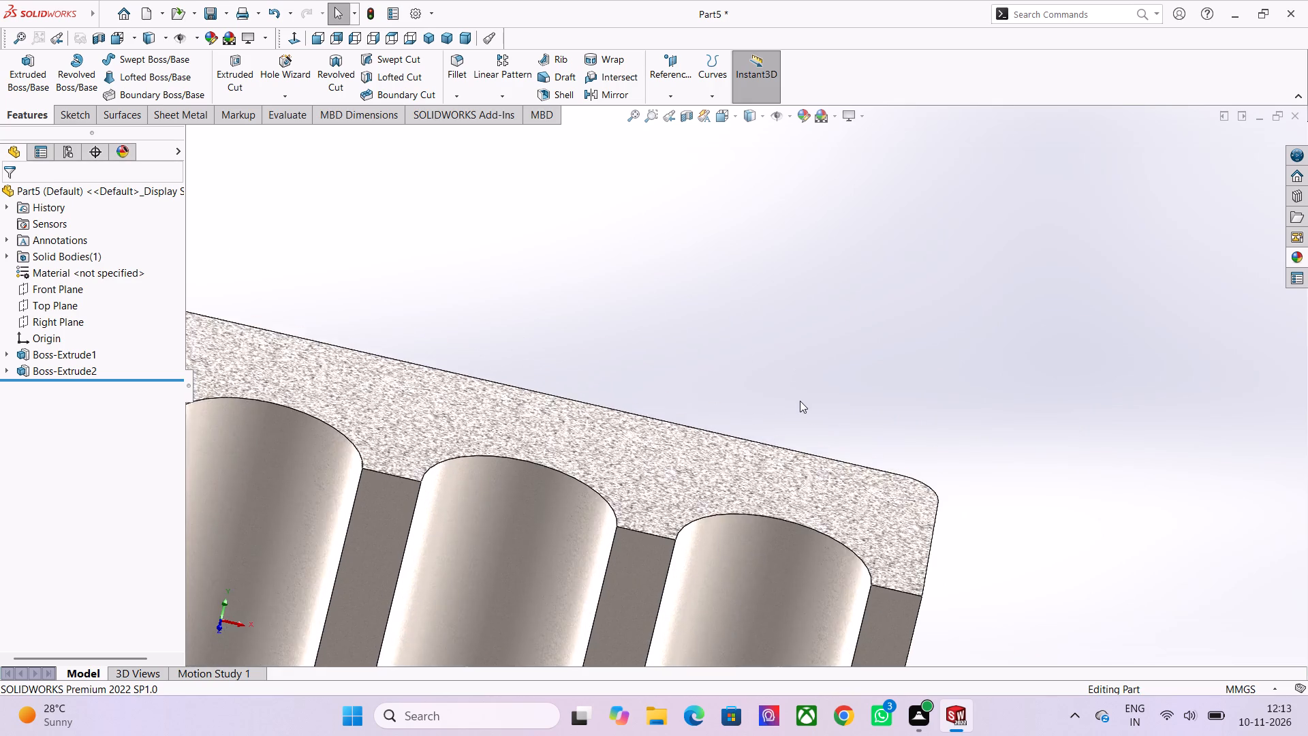
{"action": "scroll", "coordinate": [800, 401], "scroll_direction": "down", "scroll_amount": 5}
{"action": "scroll", "coordinate": [536, 331], "scroll_direction": "up", "scroll_amount": 2}
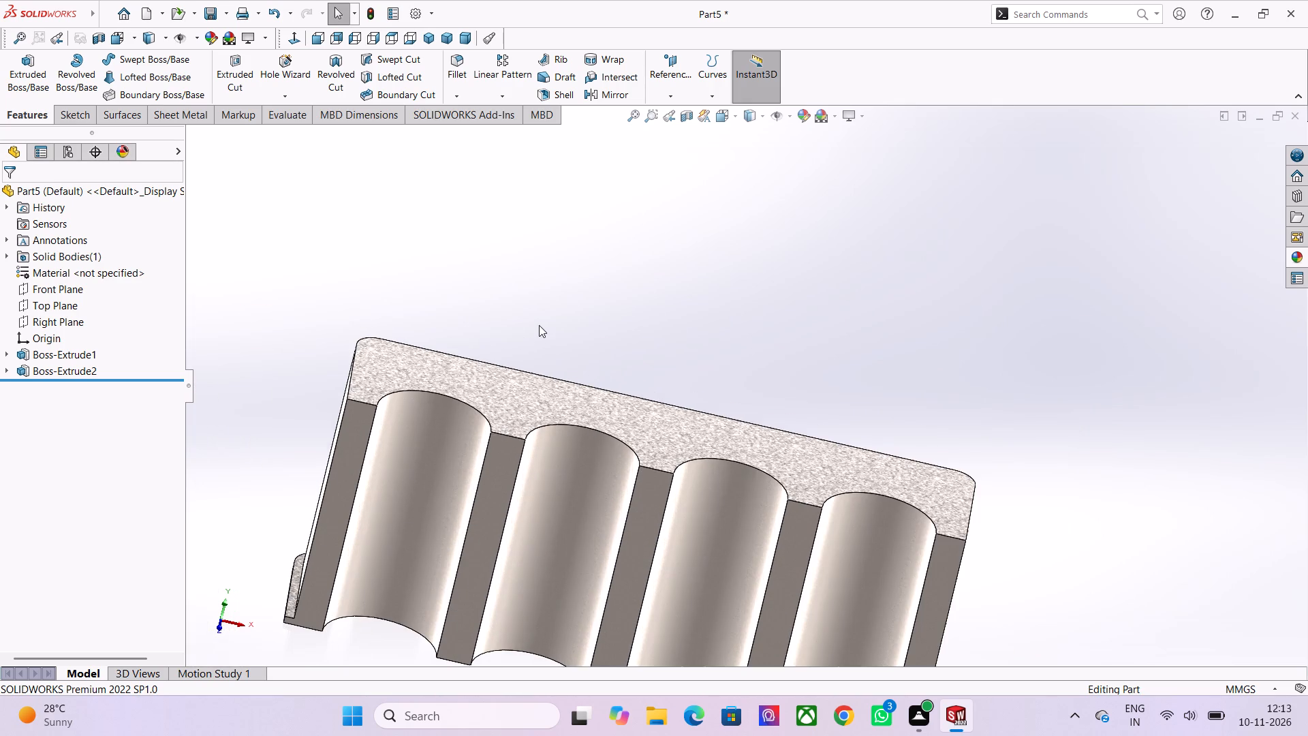
{"action": "middle_click_drag", "start_coordinate": [556, 318], "coordinate": [554, 470]}
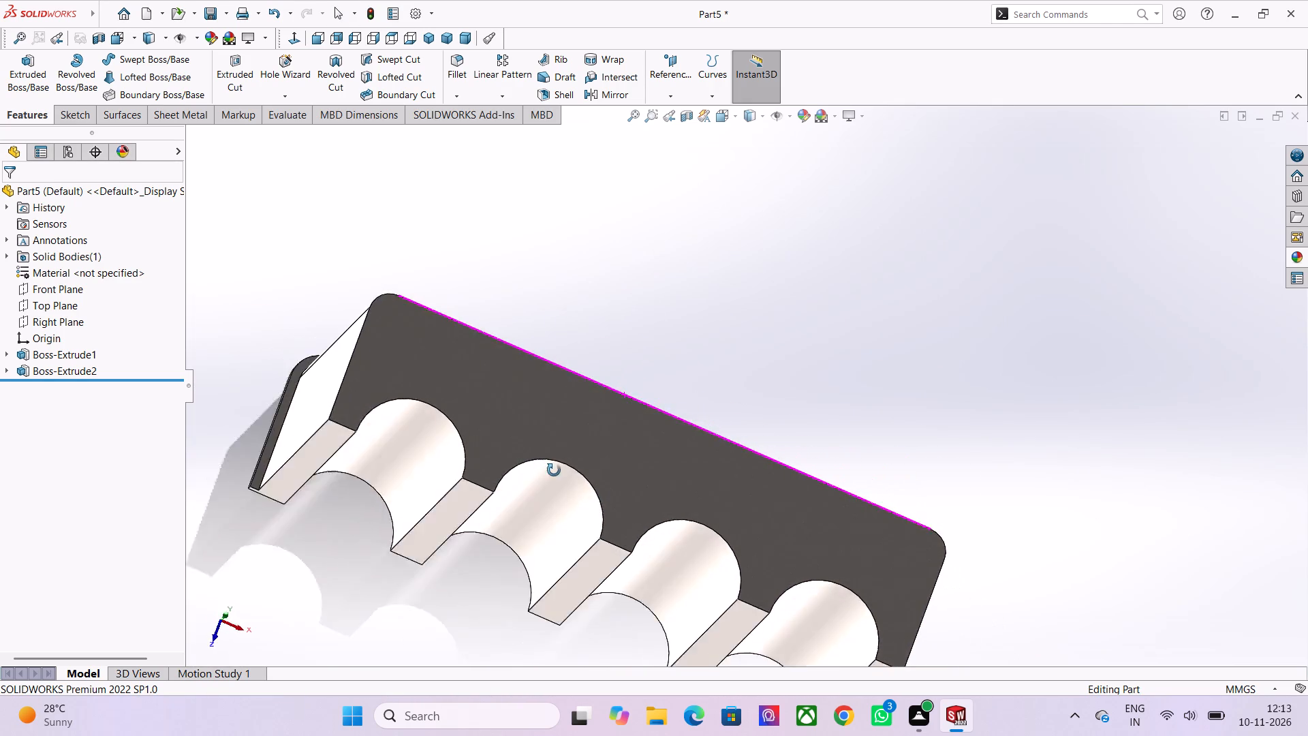
{"action": "middle_click_drag", "start_coordinate": [554, 470], "coordinate": [417, 295]}
{"action": "scroll", "coordinate": [565, 367], "scroll_direction": "up", "scroll_amount": 1}
{"action": "scroll", "coordinate": [430, 352], "scroll_direction": "down", "scroll_amount": 2}
{"action": "middle_click_drag", "start_coordinate": [456, 361], "coordinate": [555, 279]}
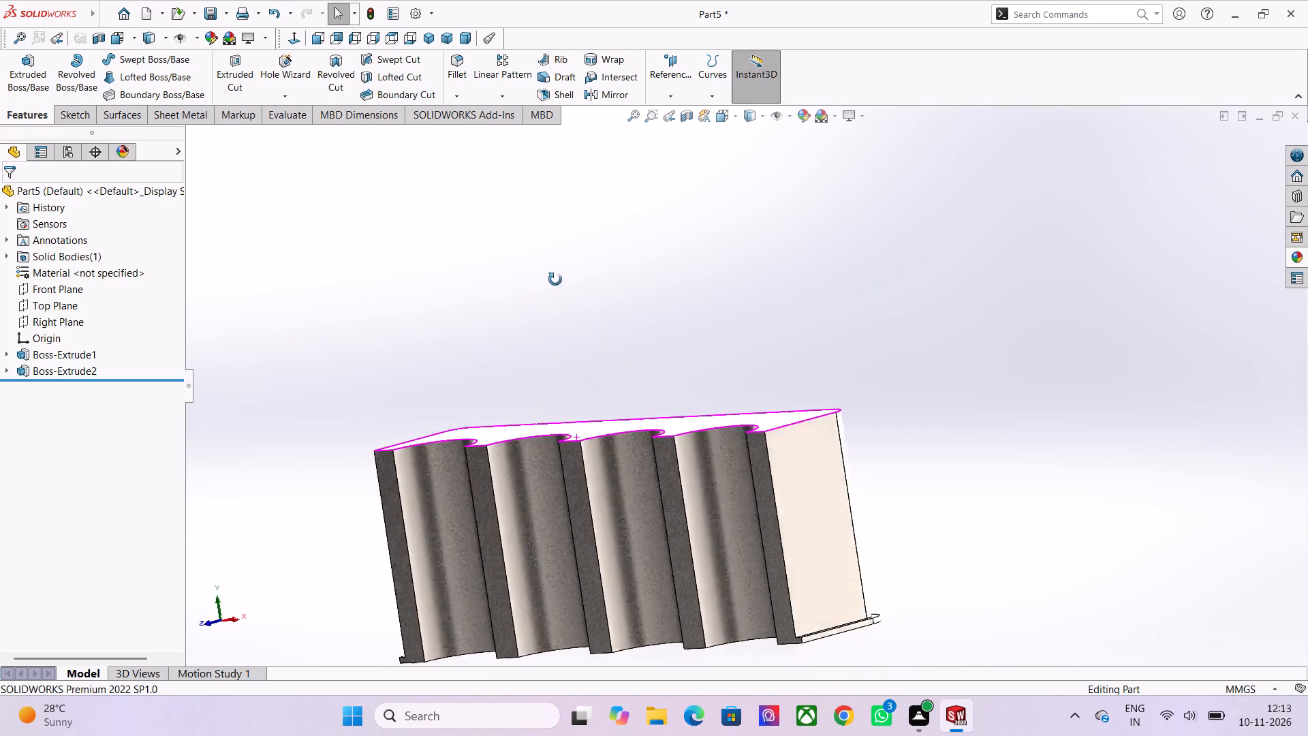
{"action": "middle_click_drag", "start_coordinate": [555, 279], "coordinate": [713, 468]}
{"action": "scroll", "coordinate": [728, 290], "scroll_direction": "down", "scroll_amount": 1}
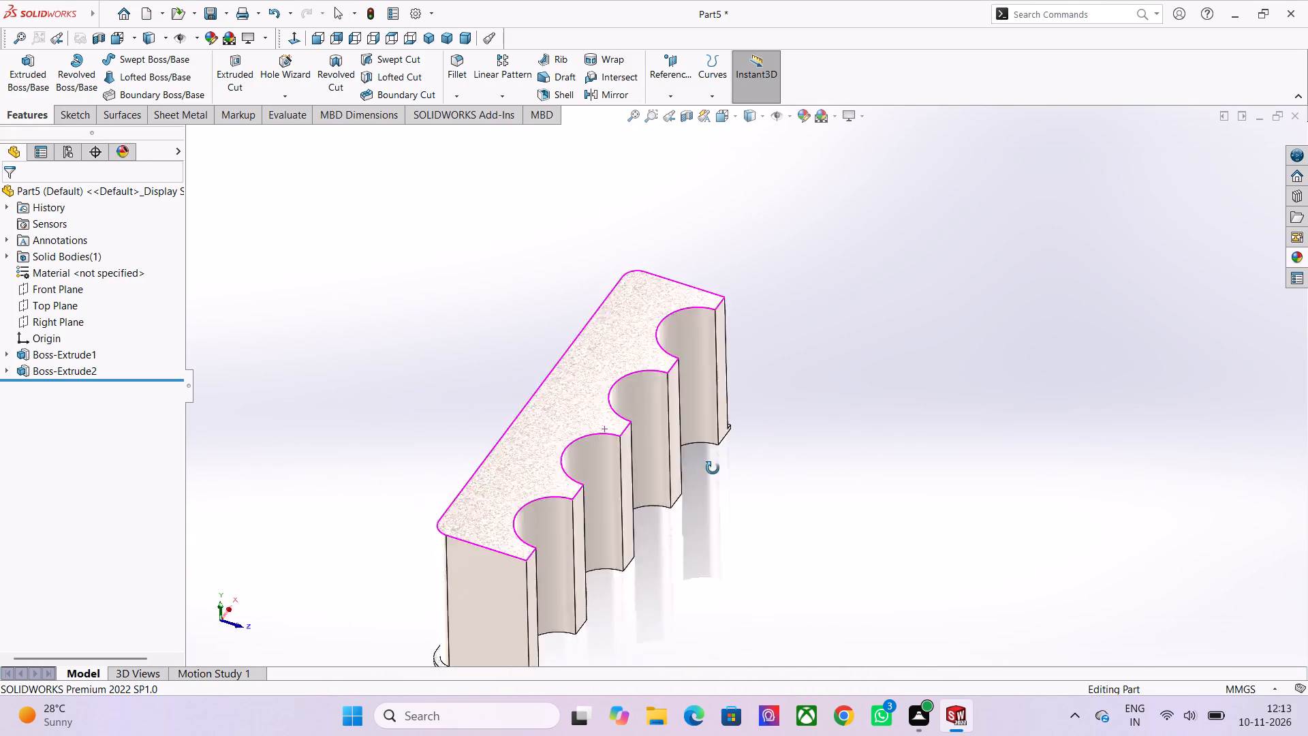
{"action": "middle_click_drag", "start_coordinate": [713, 468], "coordinate": [571, 275]}
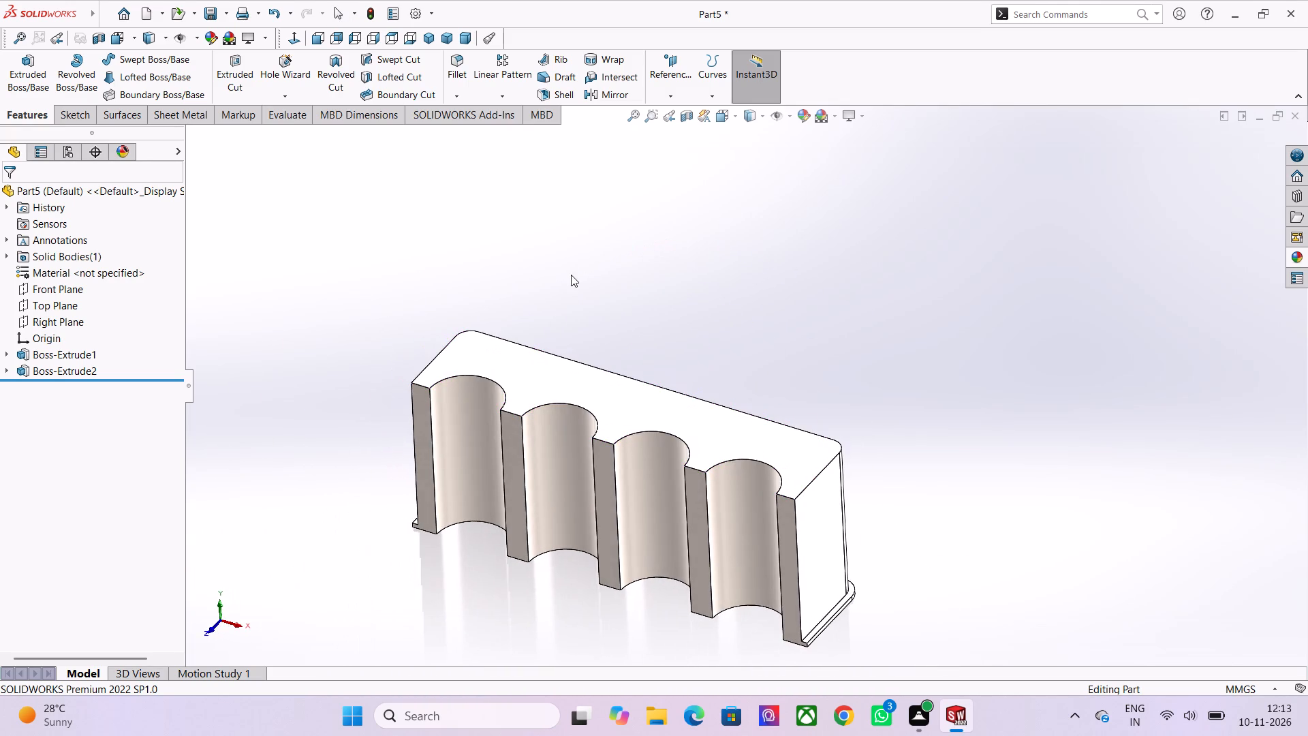
{"action": "scroll", "coordinate": [799, 403], "scroll_direction": "up", "scroll_amount": 3}
{"action": "scroll", "coordinate": [719, 396], "scroll_direction": "up", "scroll_amount": 4}
{"action": "scroll", "coordinate": [599, 459], "scroll_direction": "down", "scroll_amount": 1}
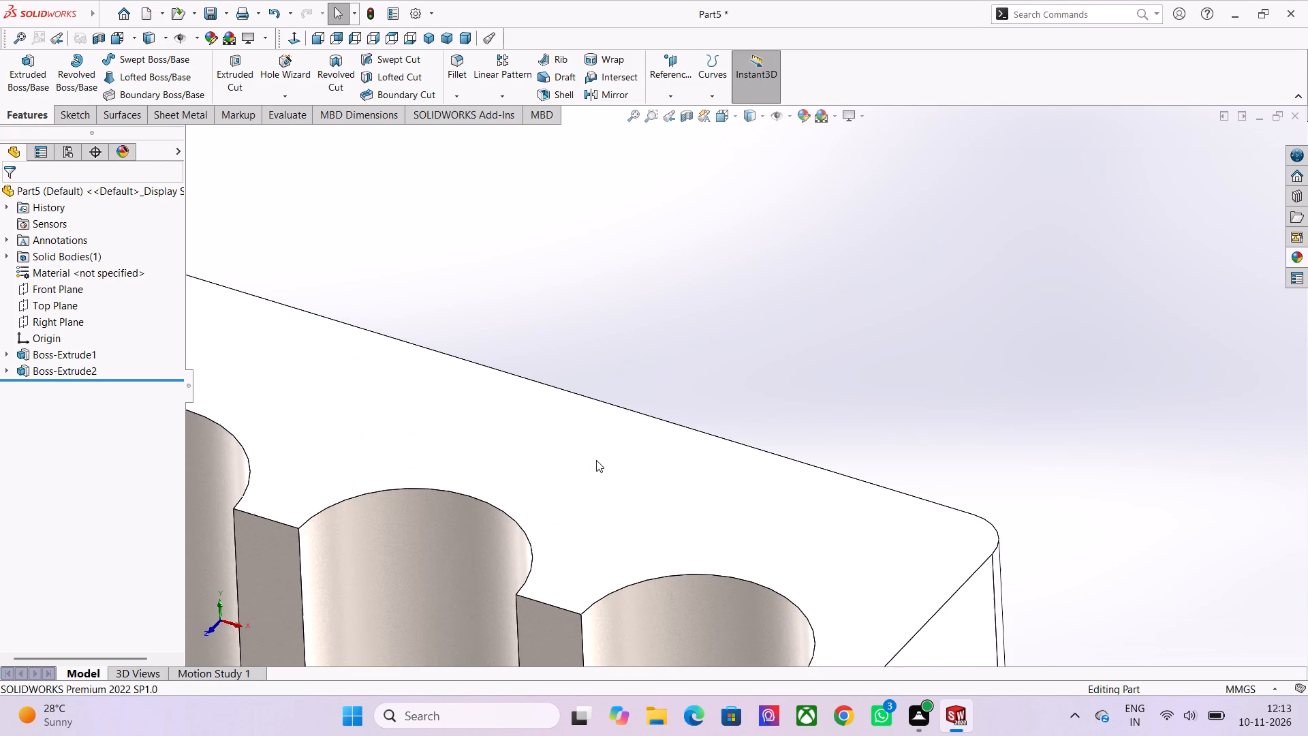
{"action": "scroll", "coordinate": [593, 457], "scroll_direction": "down", "scroll_amount": 6}
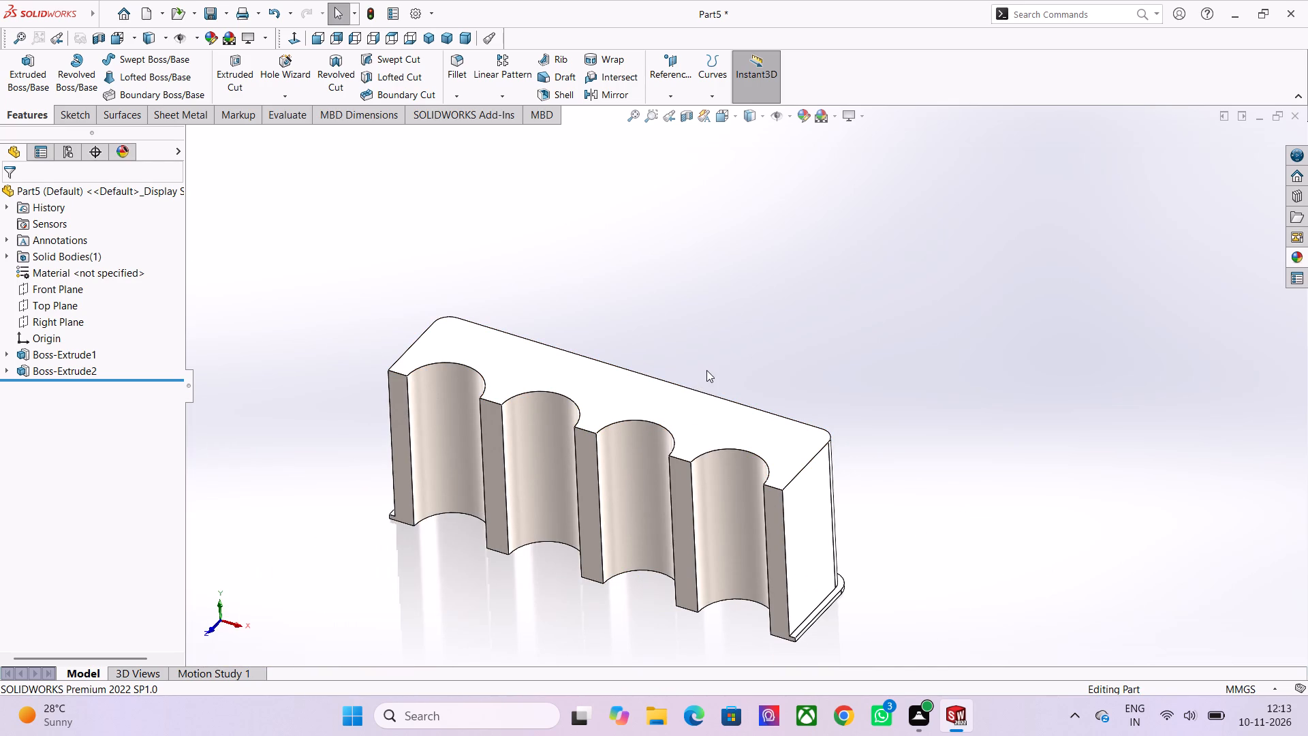
{"action": "scroll", "coordinate": [733, 385], "scroll_direction": "down", "scroll_amount": 1}
{"action": "scroll", "coordinate": [636, 388], "scroll_direction": "up", "scroll_amount": 4}
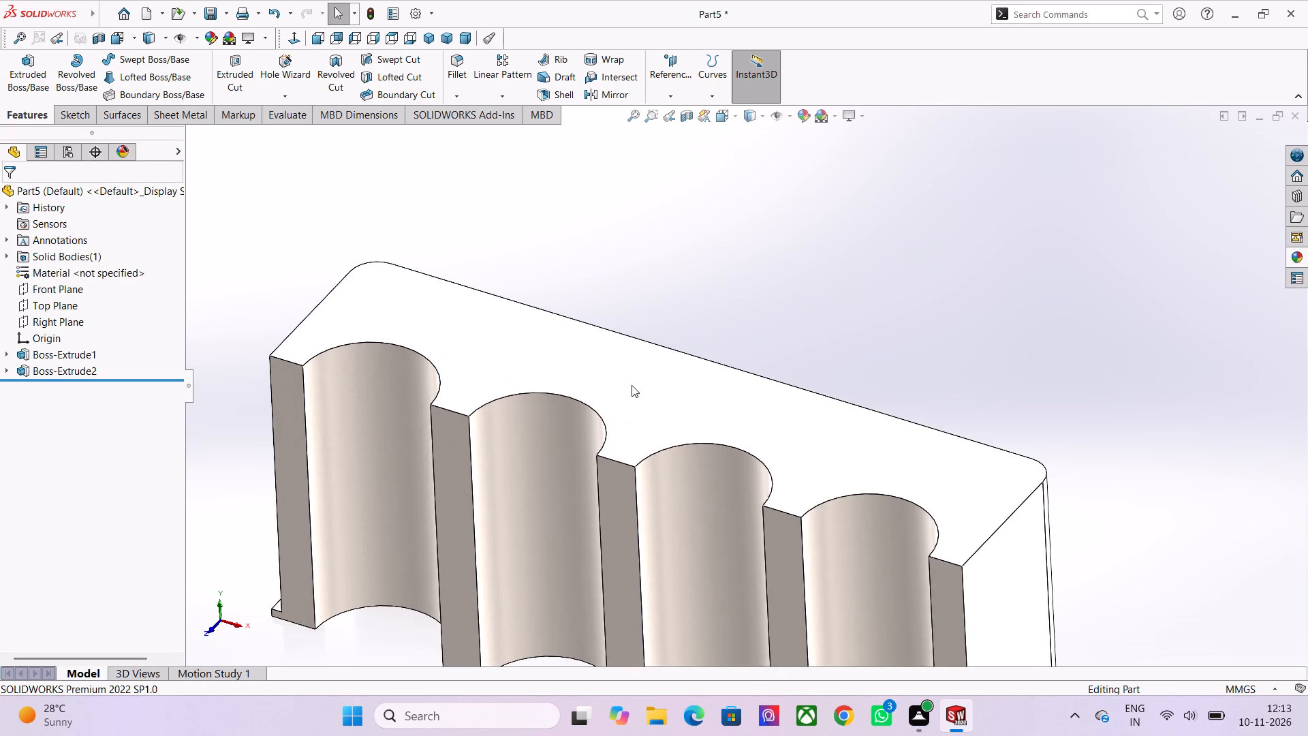
{"action": "scroll", "coordinate": [646, 361], "scroll_direction": "up", "scroll_amount": 3}
Examine the block's back face, end faces, rounded corners and base lip, and the steel texture on its top face.
{"action": "middle_click_drag", "start_coordinate": [748, 330], "coordinate": [666, 466]}
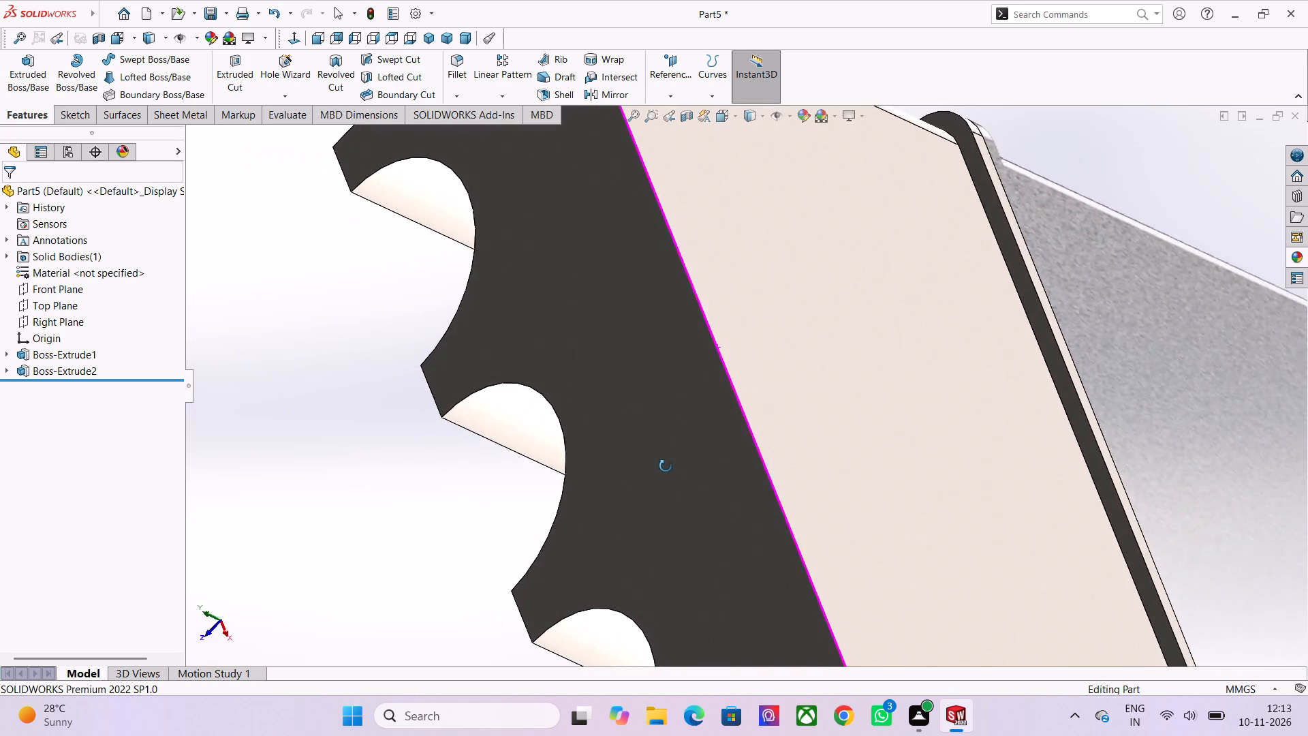
{"action": "middle_click_drag", "start_coordinate": [666, 466], "coordinate": [687, 399]}
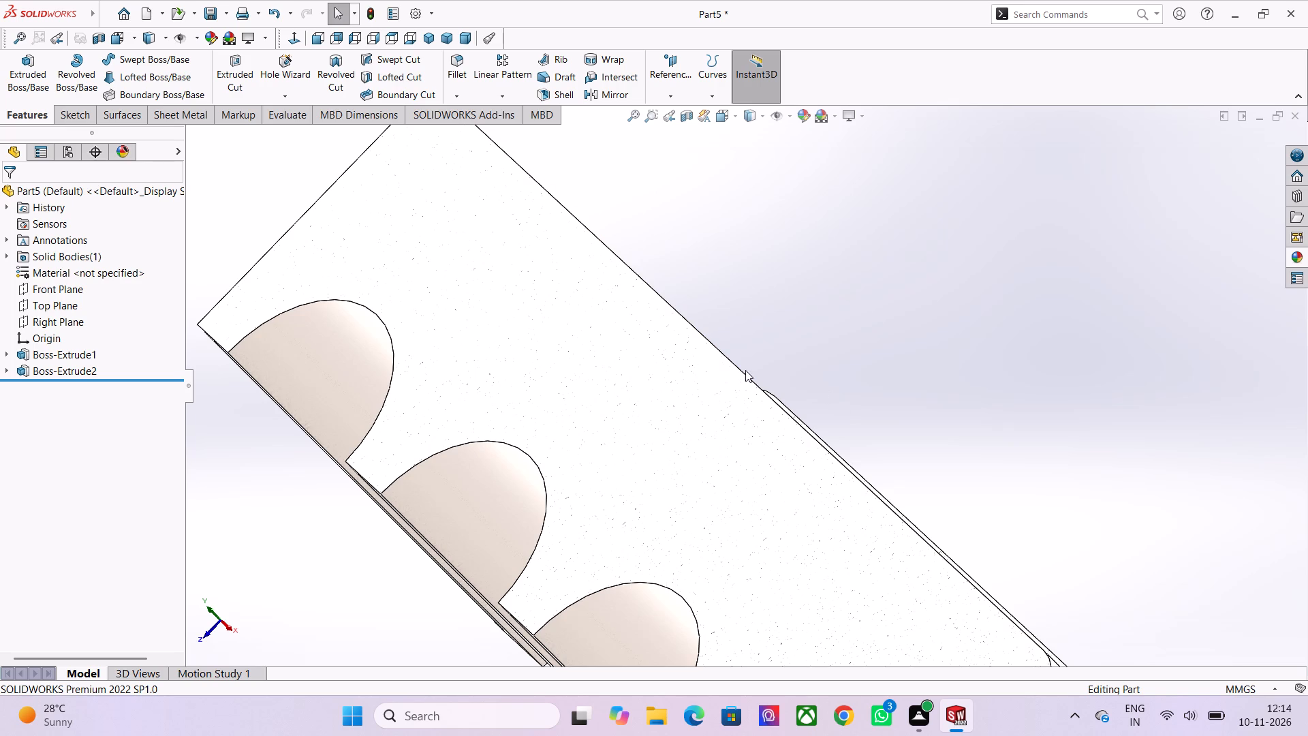
{"action": "scroll", "coordinate": [739, 370], "scroll_direction": "down", "scroll_amount": 6}
{"action": "middle_click_drag", "start_coordinate": [817, 348], "coordinate": [743, 451]}
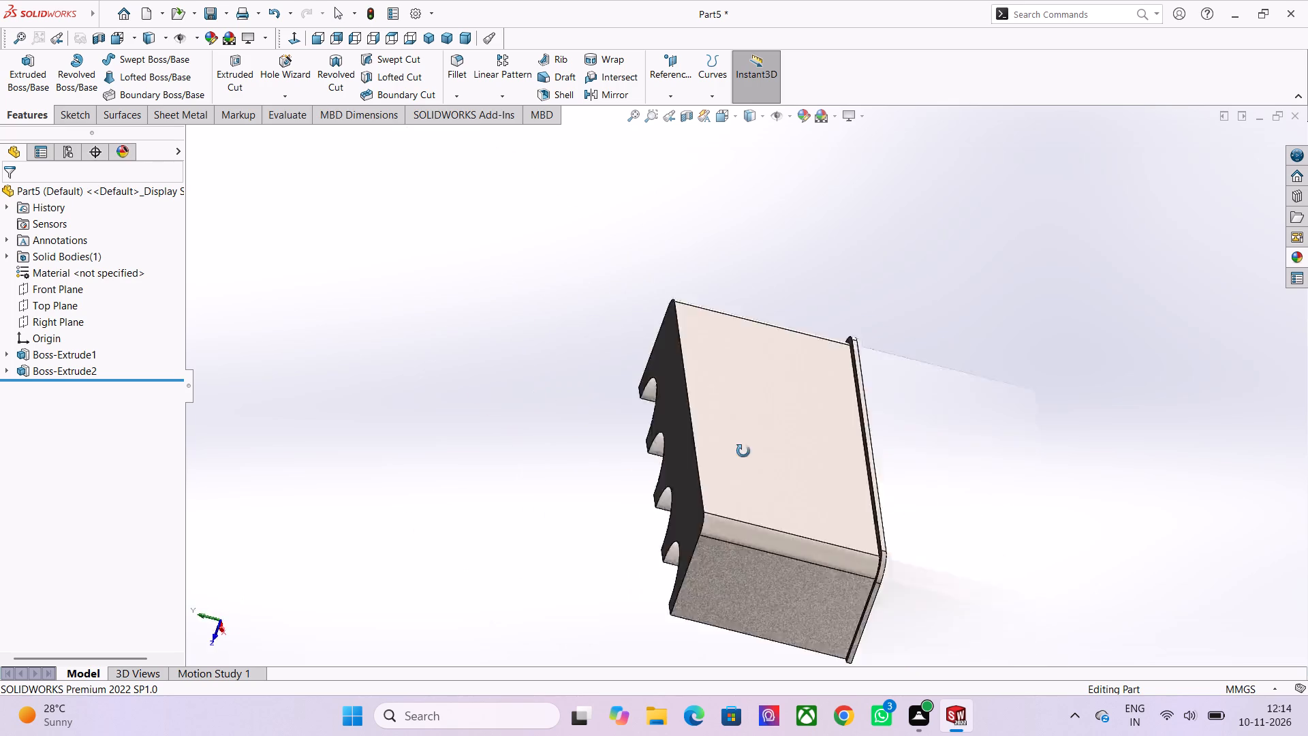
{"action": "middle_click_drag", "start_coordinate": [743, 451], "coordinate": [716, 434]}
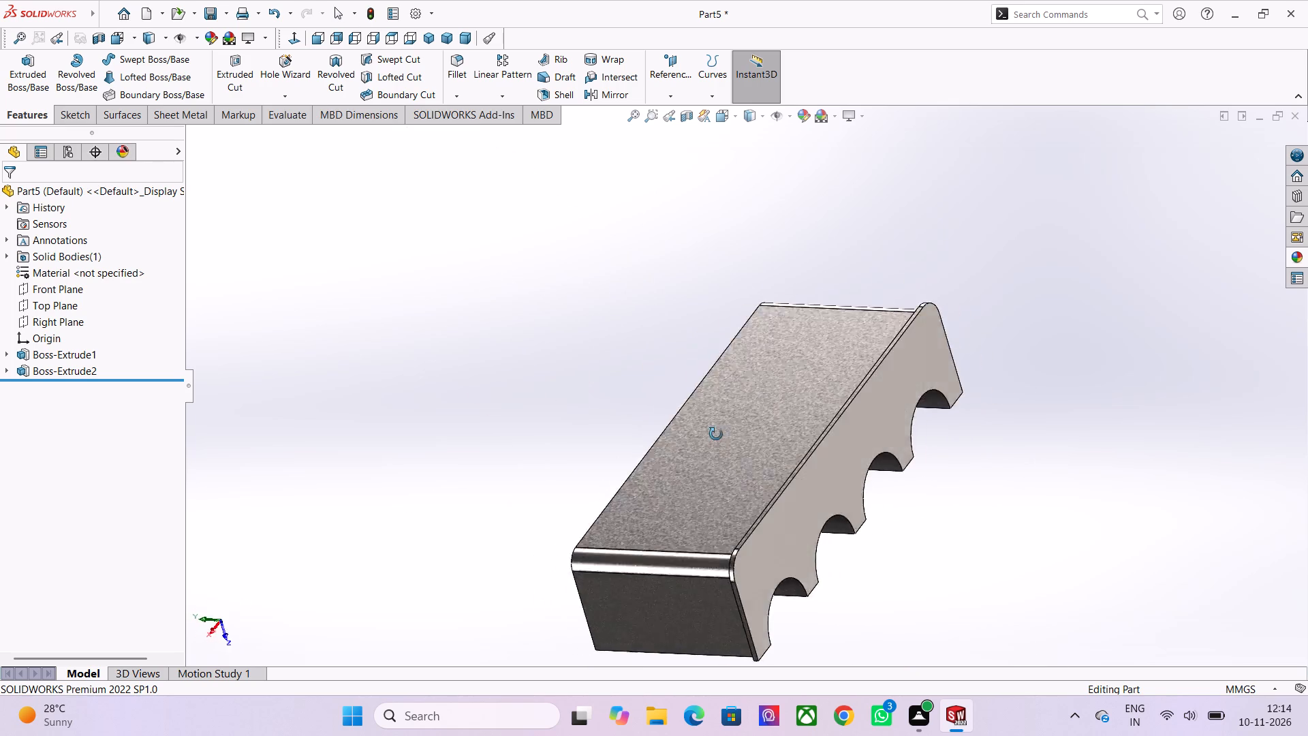
{"action": "middle_click_drag", "start_coordinate": [716, 434], "coordinate": [874, 296]}
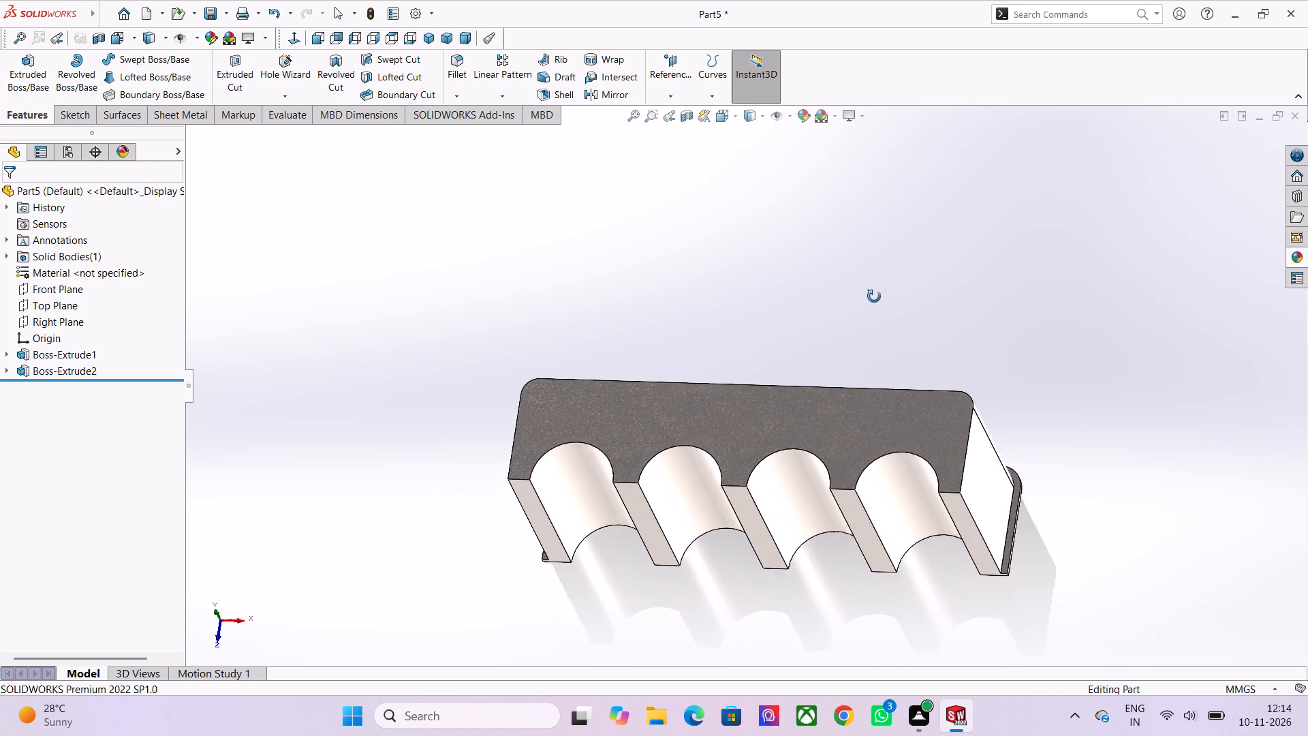
{"action": "middle_click_drag", "start_coordinate": [874, 296], "coordinate": [875, 298]}
{"action": "scroll", "coordinate": [790, 490], "scroll_direction": "down", "scroll_amount": 1}
{"action": "middle_click_drag", "start_coordinate": [753, 557], "coordinate": [766, 497]}
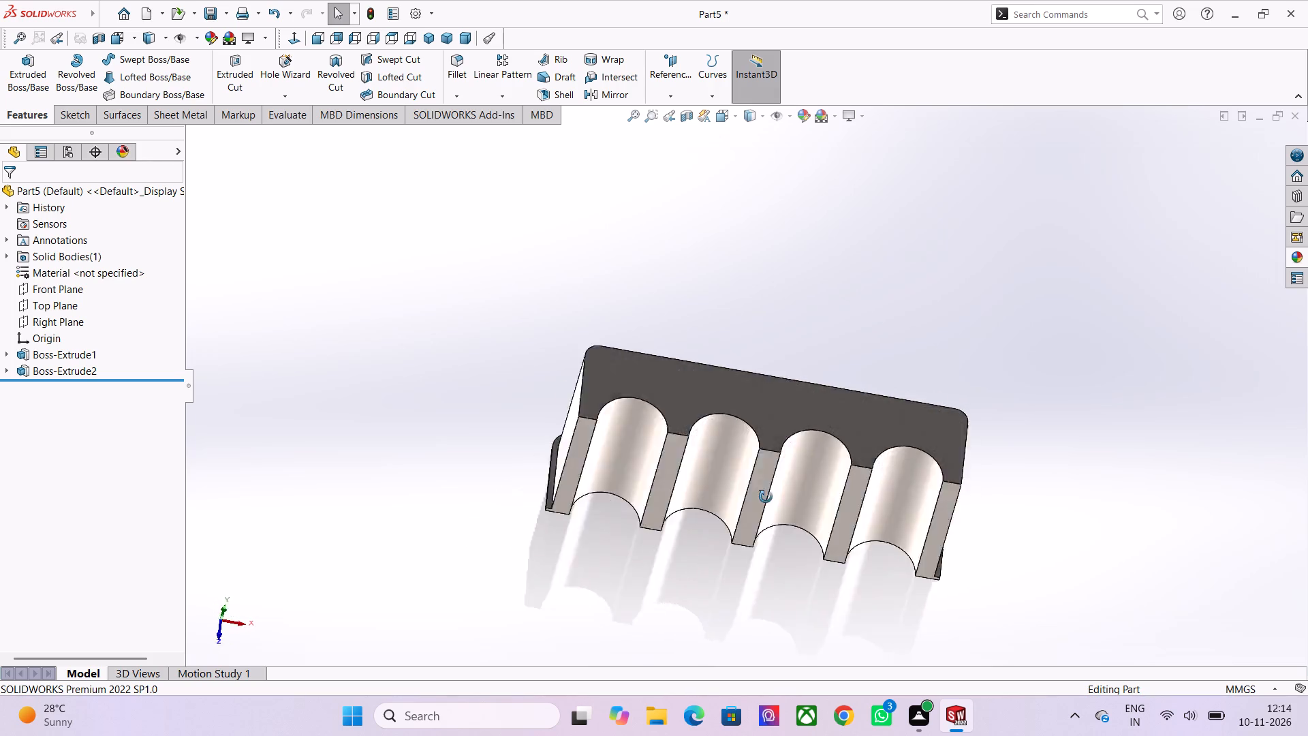
{"action": "middle_click_drag", "start_coordinate": [766, 497], "coordinate": [745, 526]}
{"action": "scroll", "coordinate": [755, 411], "scroll_direction": "up", "scroll_amount": 2}
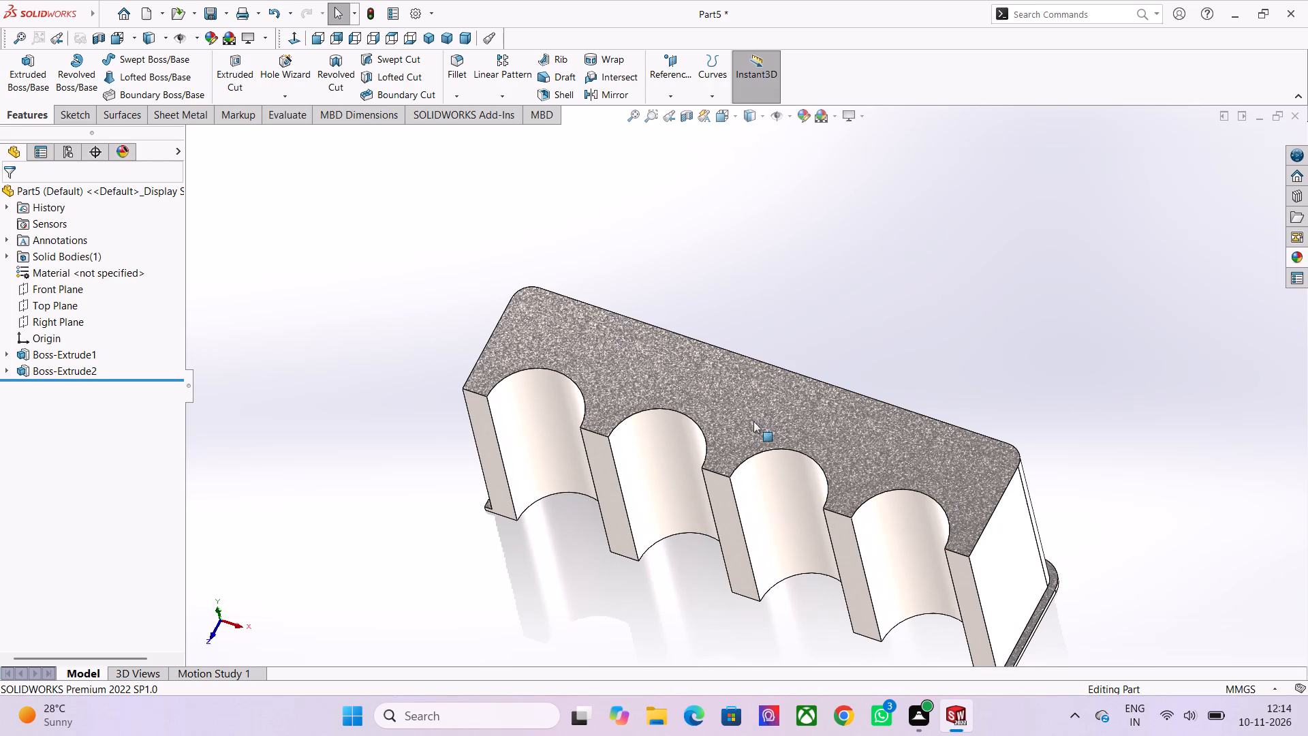
{"action": "scroll", "coordinate": [786, 414], "scroll_direction": "up", "scroll_amount": 2}
{"action": "scroll", "coordinate": [778, 369], "scroll_direction": "down", "scroll_amount": 3}
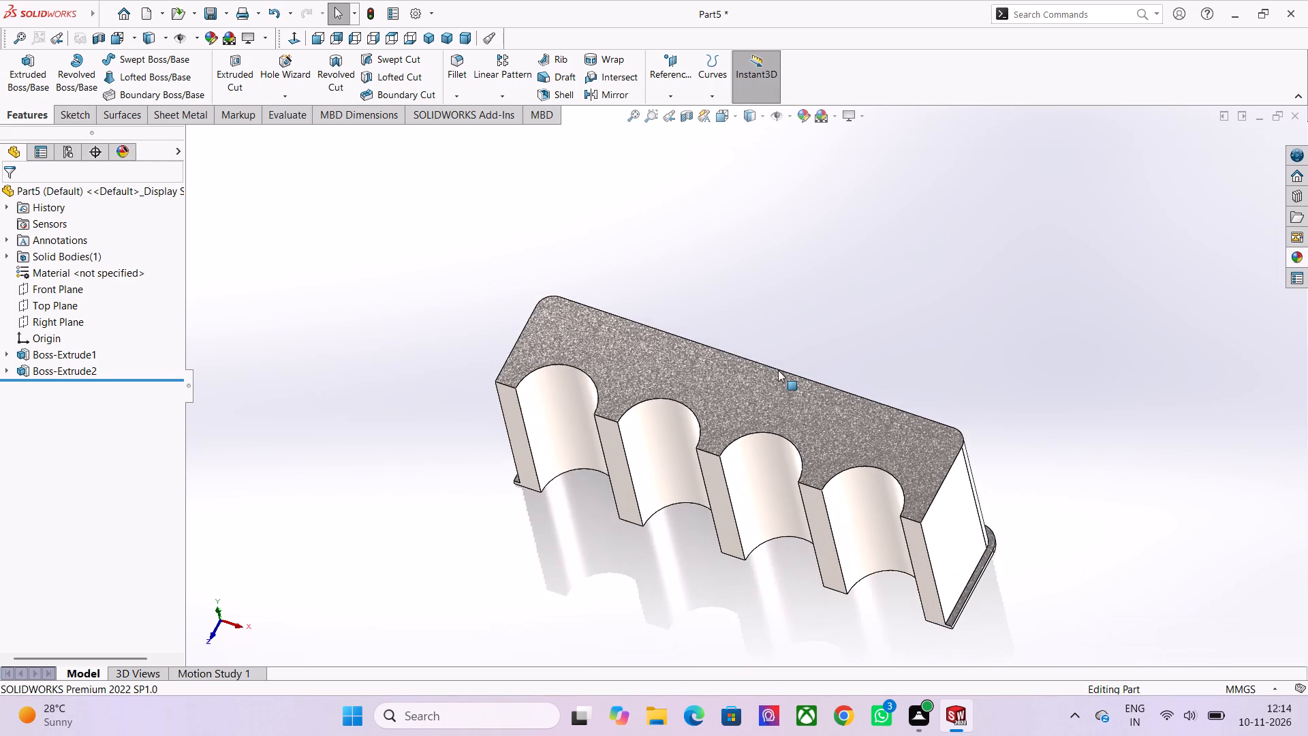
{"action": "scroll", "coordinate": [778, 370], "scroll_direction": "up", "scroll_amount": 4}
{"action": "scroll", "coordinate": [778, 372], "scroll_direction": "down", "scroll_amount": 2}
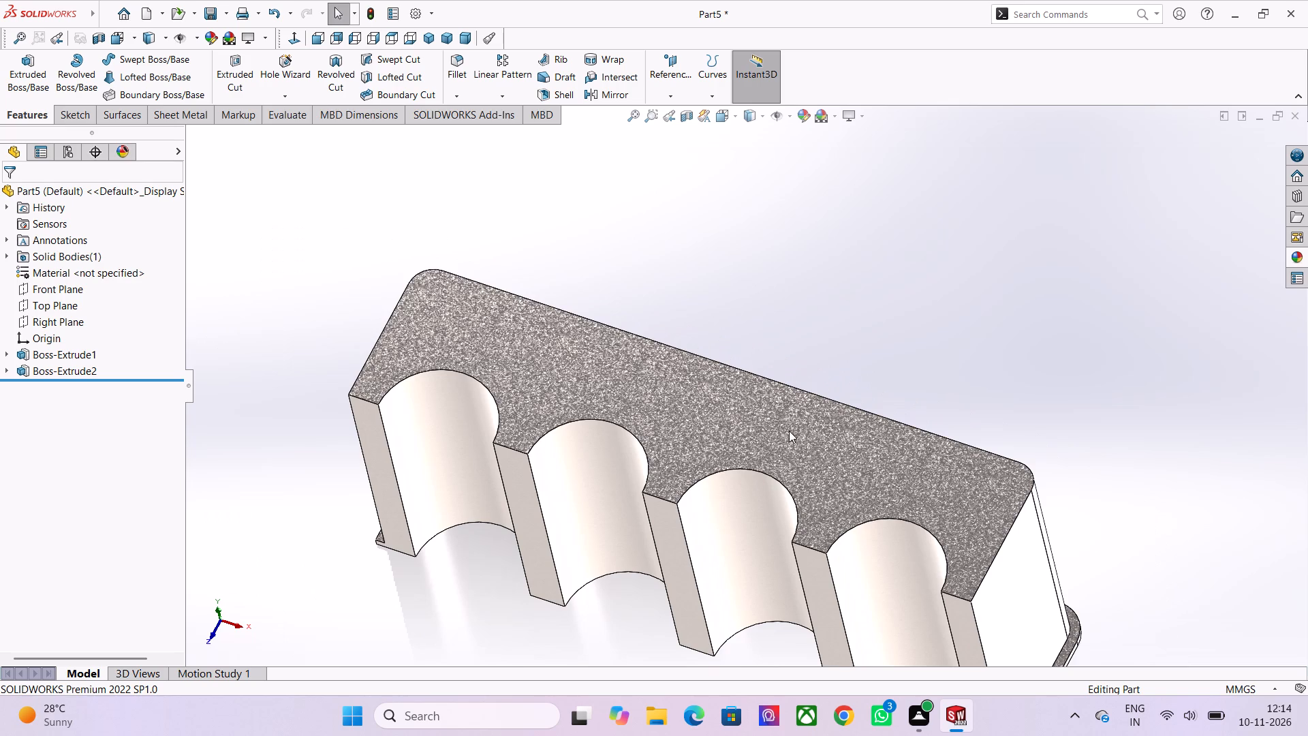
{"action": "scroll", "coordinate": [785, 436], "scroll_direction": "down", "scroll_amount": 2}
{"action": "scroll", "coordinate": [671, 517], "scroll_direction": "up", "scroll_amount": 3}
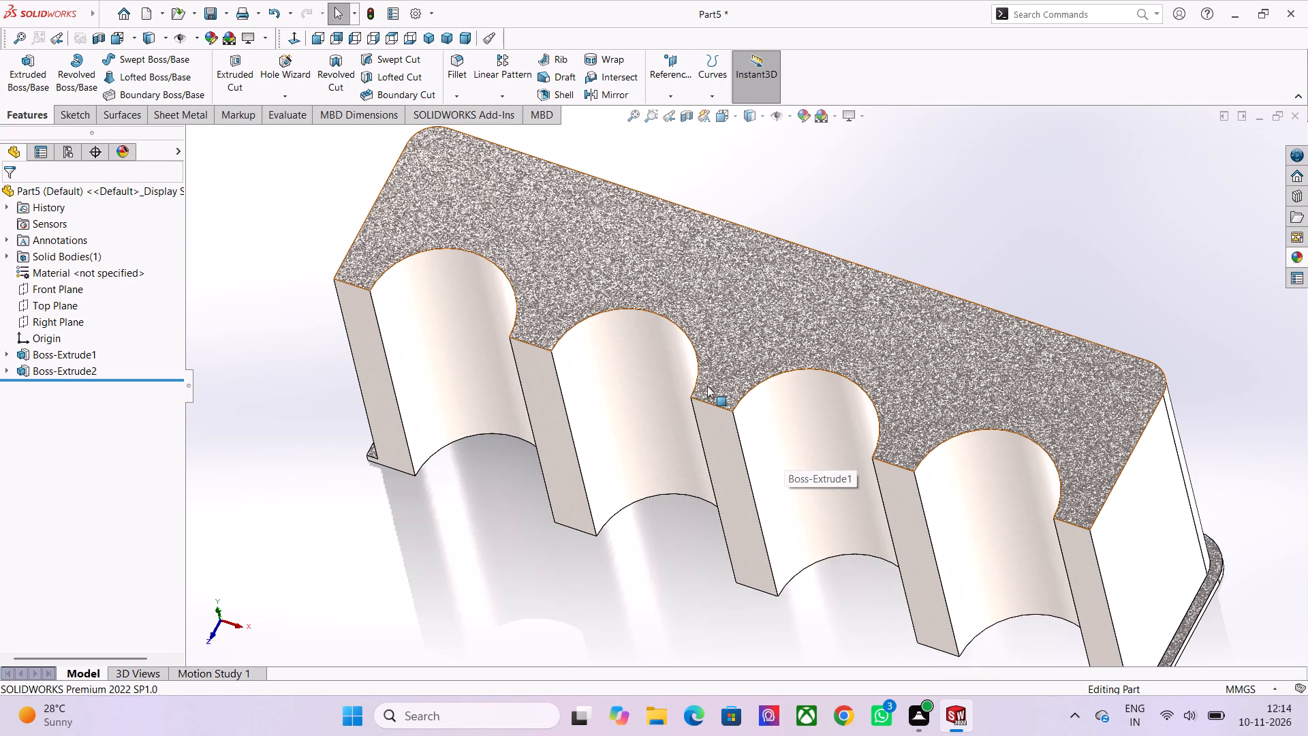
Select the block's top face and examine the main extrusion's dimensions and recesses from the front, back and ends.
{"action": "left_click", "coordinate": [722, 264]}
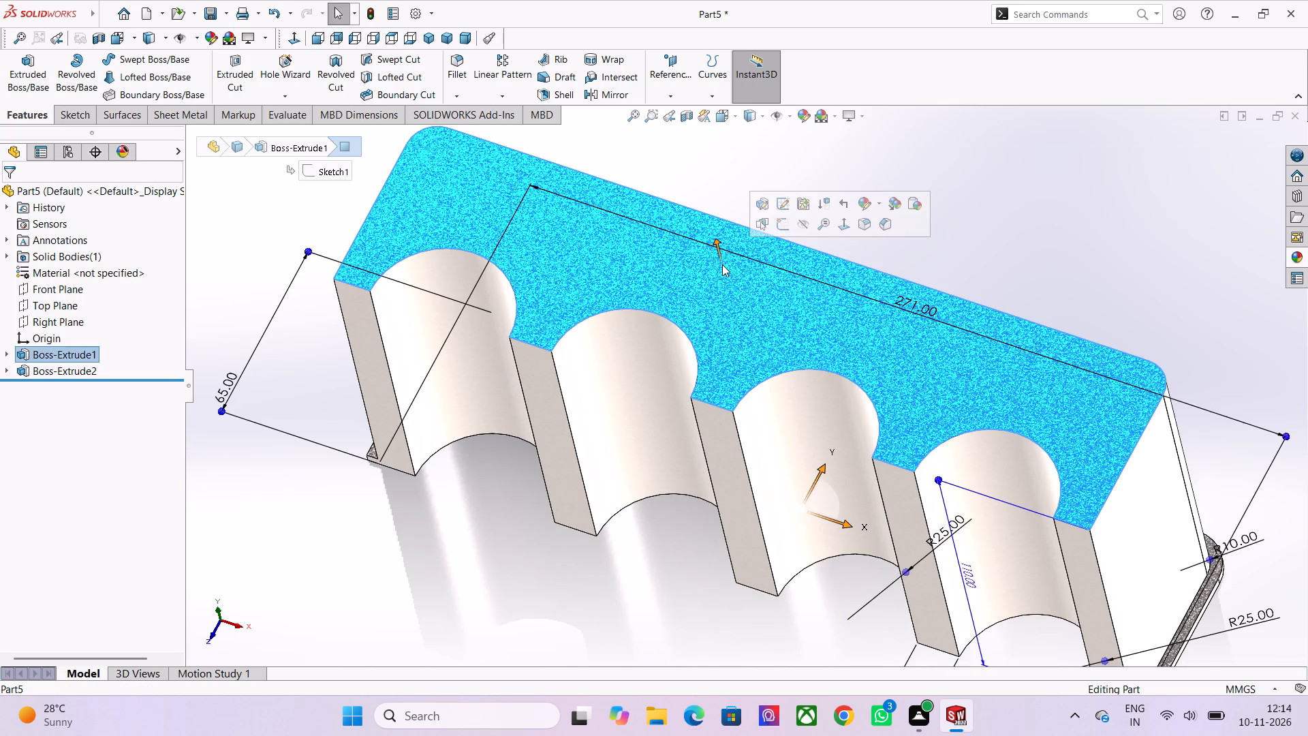
{"action": "scroll", "coordinate": [711, 420], "scroll_direction": "down", "scroll_amount": 3}
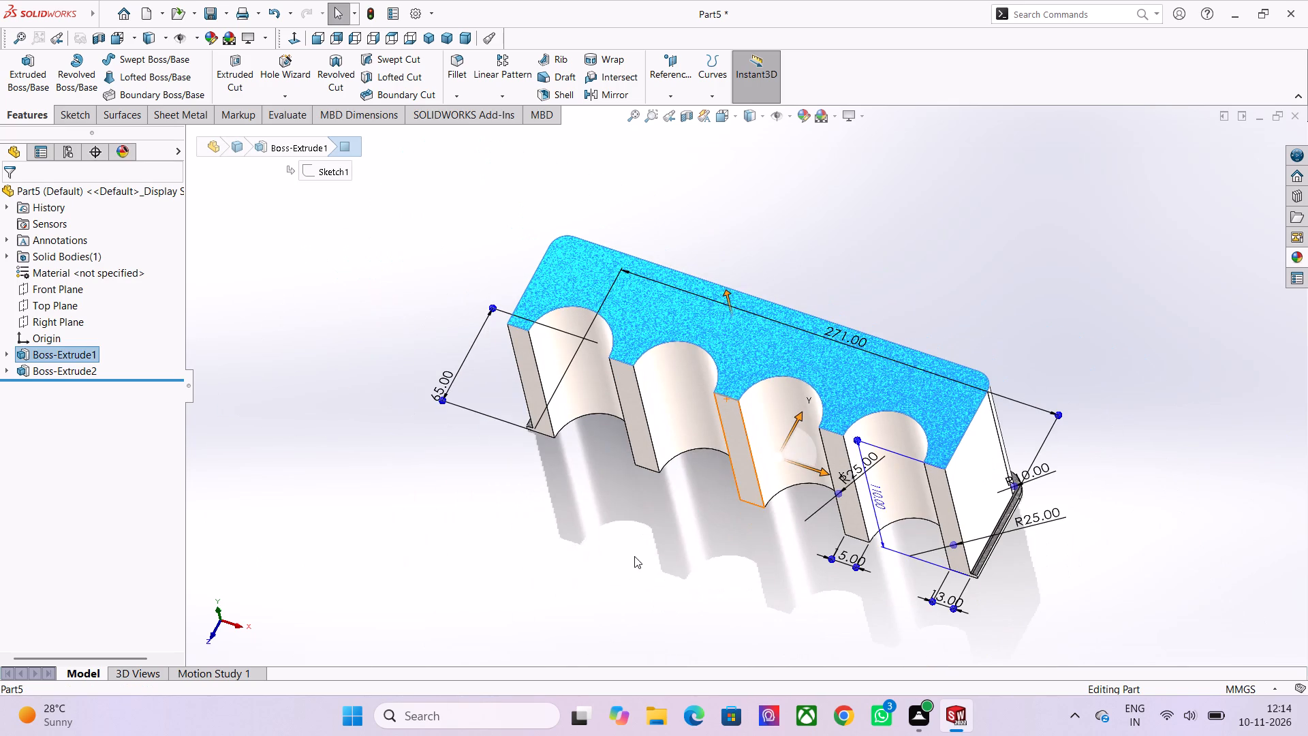
{"action": "middle_click_drag", "start_coordinate": [637, 553], "coordinate": [860, 401]}
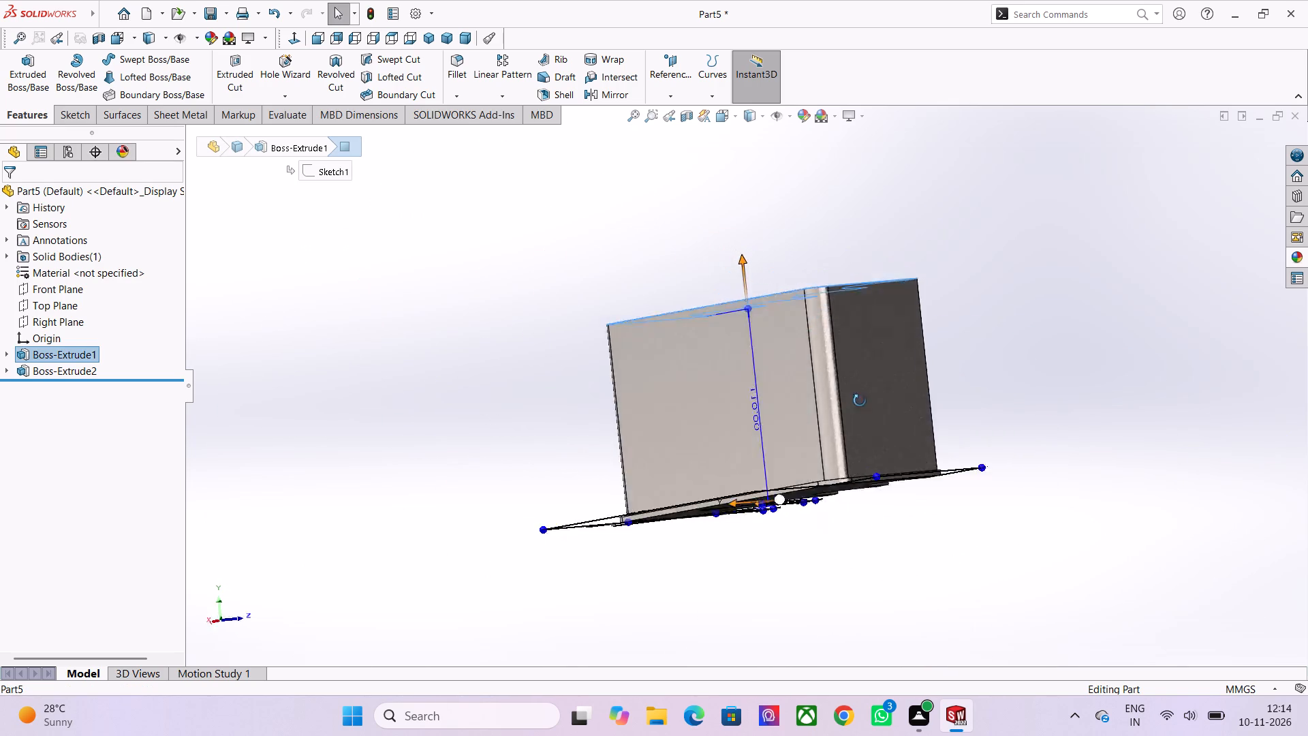
{"action": "middle_click_drag", "start_coordinate": [860, 401], "coordinate": [777, 356]}
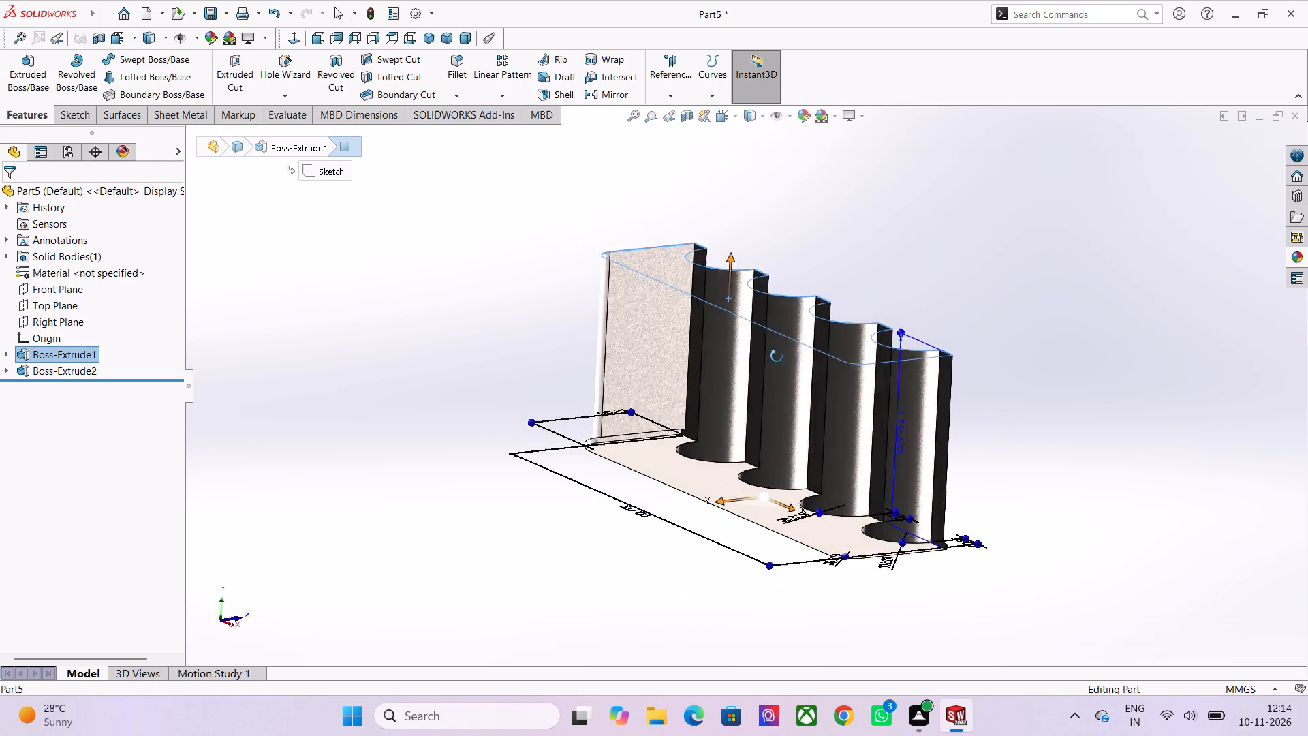
{"action": "middle_click_drag", "start_coordinate": [777, 356], "coordinate": [707, 346]}
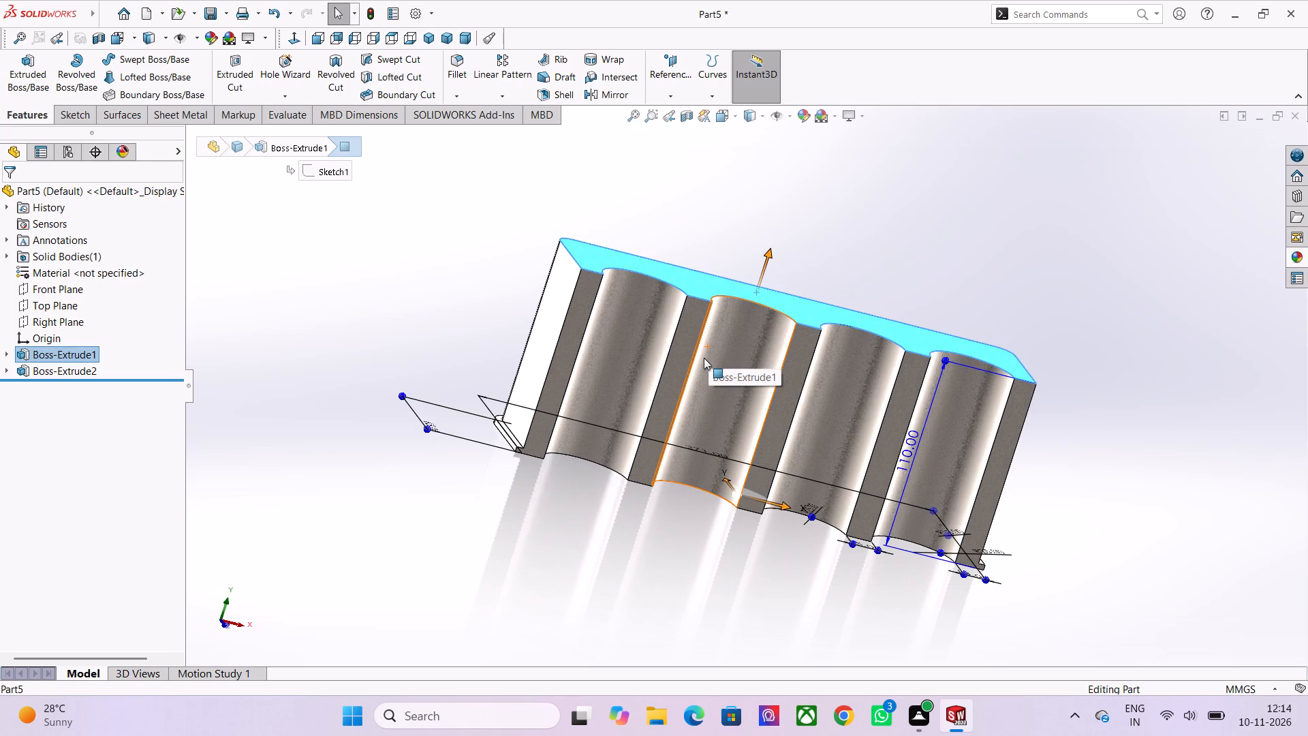
{"action": "scroll", "coordinate": [845, 288], "scroll_direction": "up", "scroll_amount": 2}
{"action": "scroll", "coordinate": [826, 277], "scroll_direction": "down", "scroll_amount": 2}
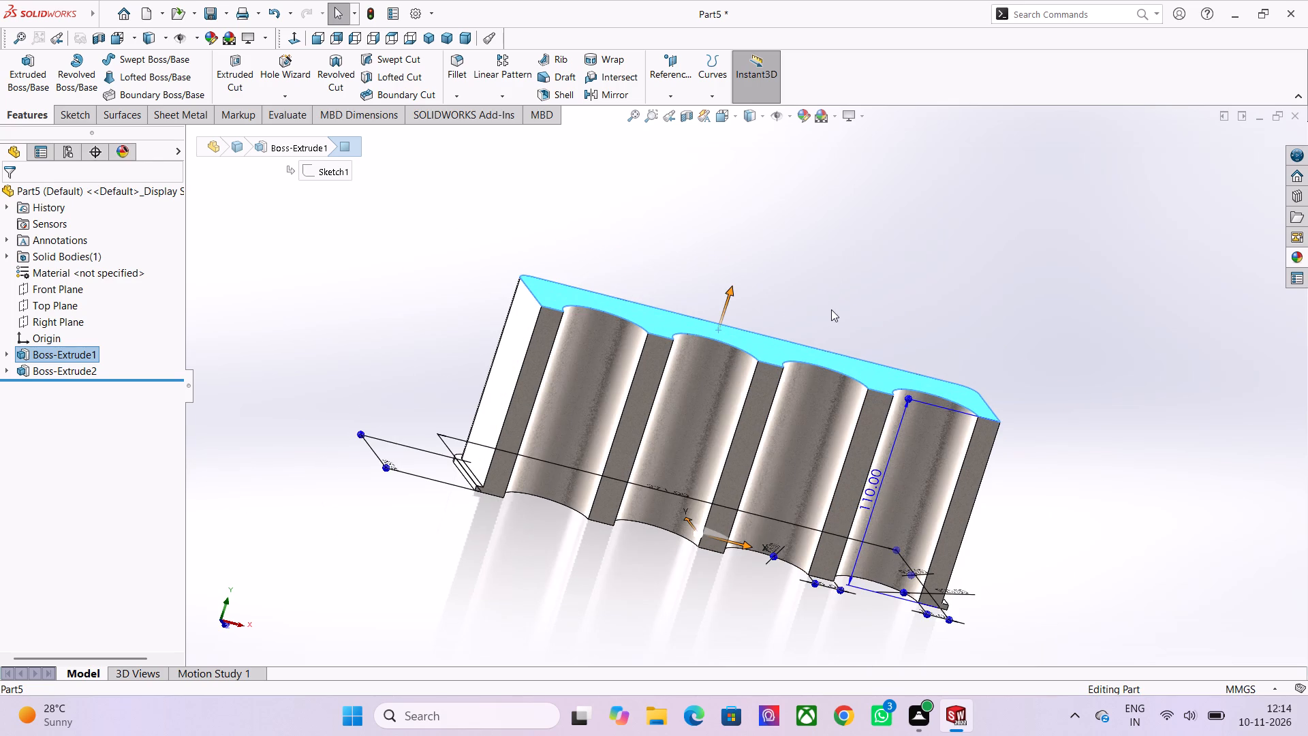
{"action": "middle_click_drag", "start_coordinate": [832, 312], "coordinate": [685, 300]}
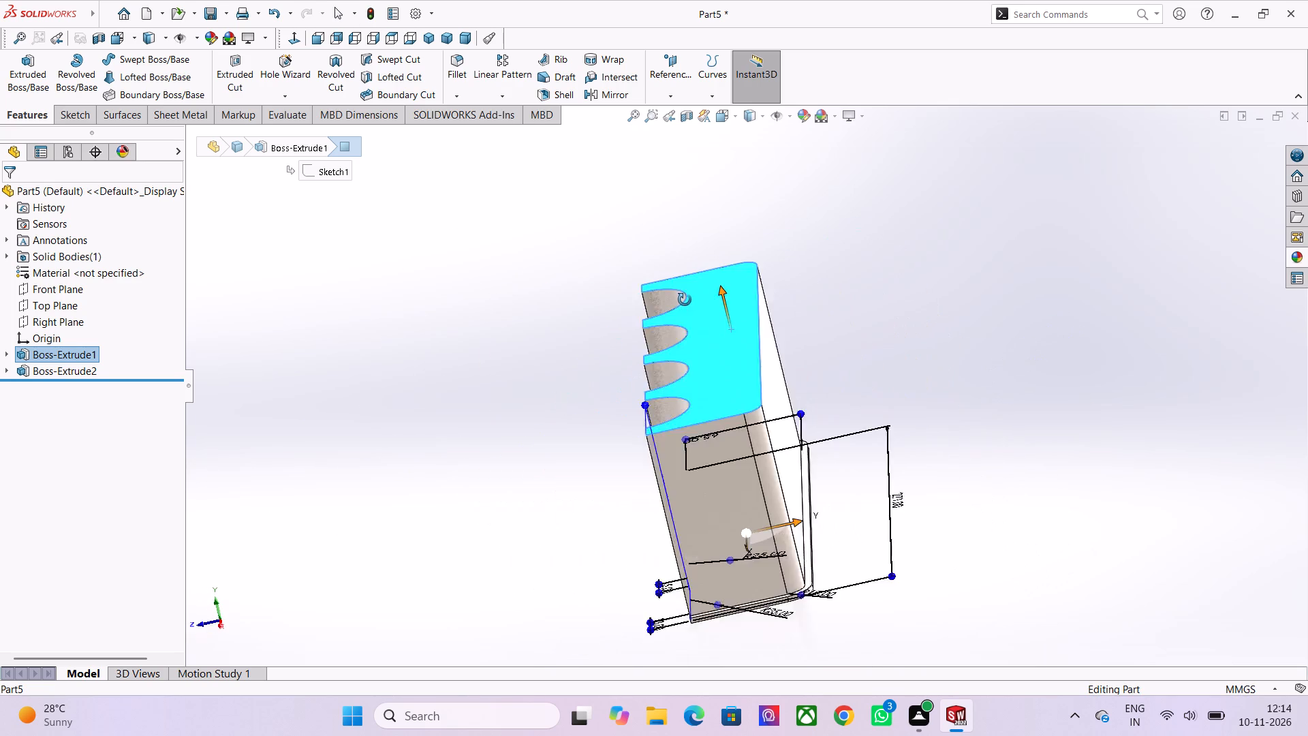
{"action": "middle_click_drag", "start_coordinate": [685, 300], "coordinate": [809, 283]}
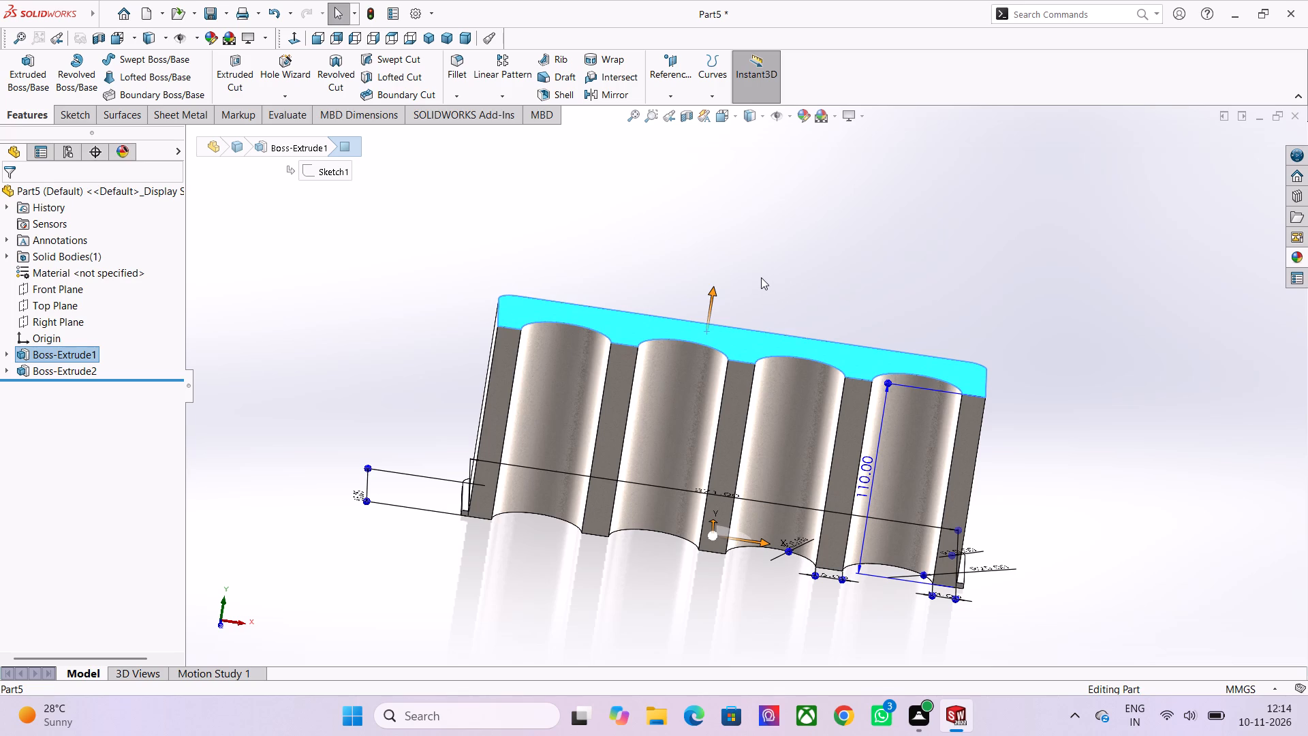
{"action": "scroll", "coordinate": [602, 243], "scroll_direction": "up", "scroll_amount": 4}
{"action": "scroll", "coordinate": [853, 359], "scroll_direction": "down", "scroll_amount": 2}
{"action": "scroll", "coordinate": [858, 474], "scroll_direction": "down", "scroll_amount": 1}
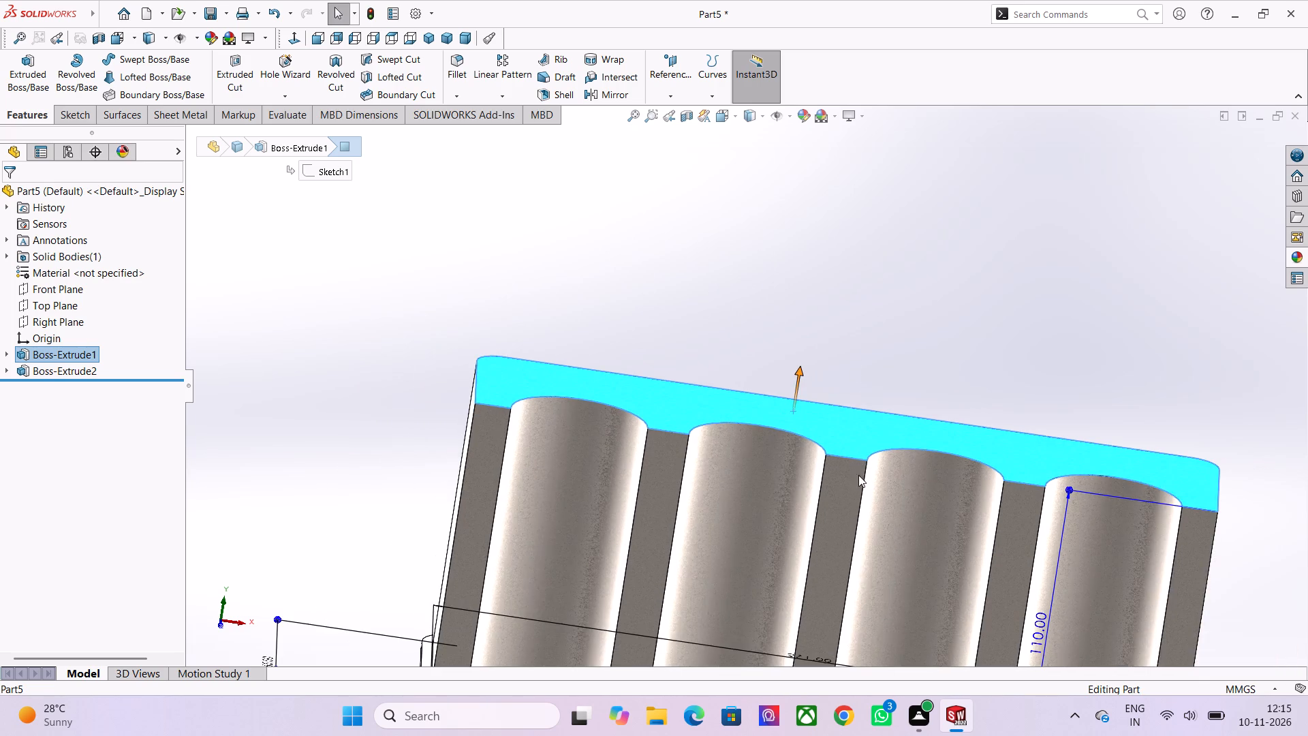
{"action": "scroll", "coordinate": [858, 475], "scroll_direction": "down", "scroll_amount": 2}
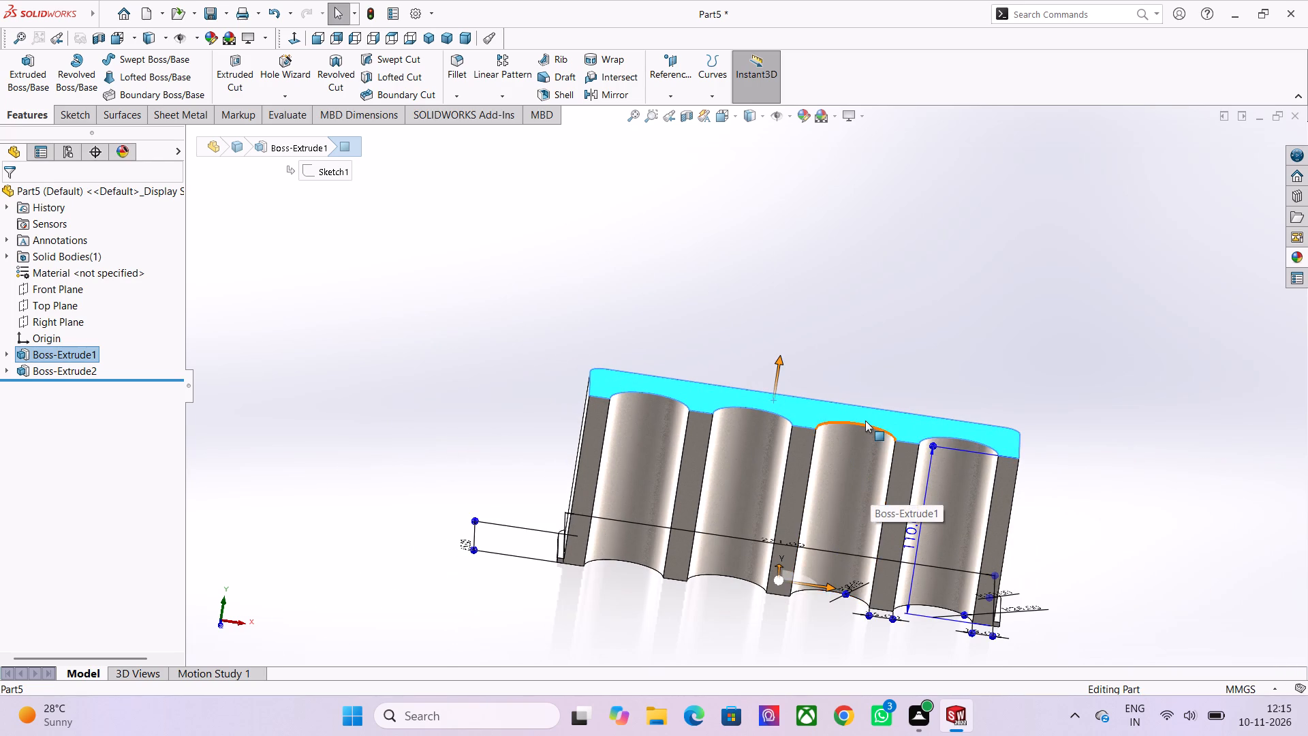
Examine the main extrusion's dimensions and the four recesses from the front and at an angle, and clear the face selection.
{"action": "scroll", "coordinate": [865, 420], "scroll_direction": "up", "scroll_amount": 3}
{"action": "scroll", "coordinate": [857, 354], "scroll_direction": "down", "scroll_amount": 3}
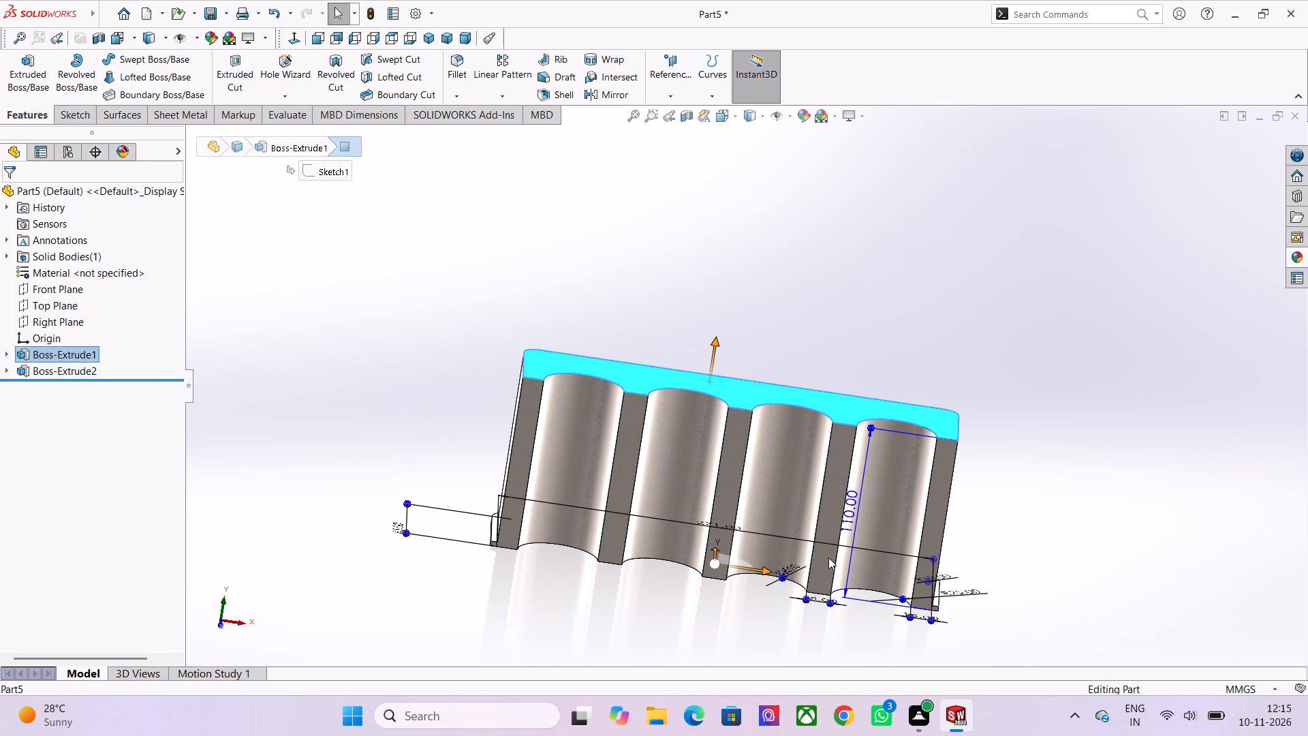
{"action": "middle_click_drag", "start_coordinate": [773, 634], "coordinate": [719, 544]}
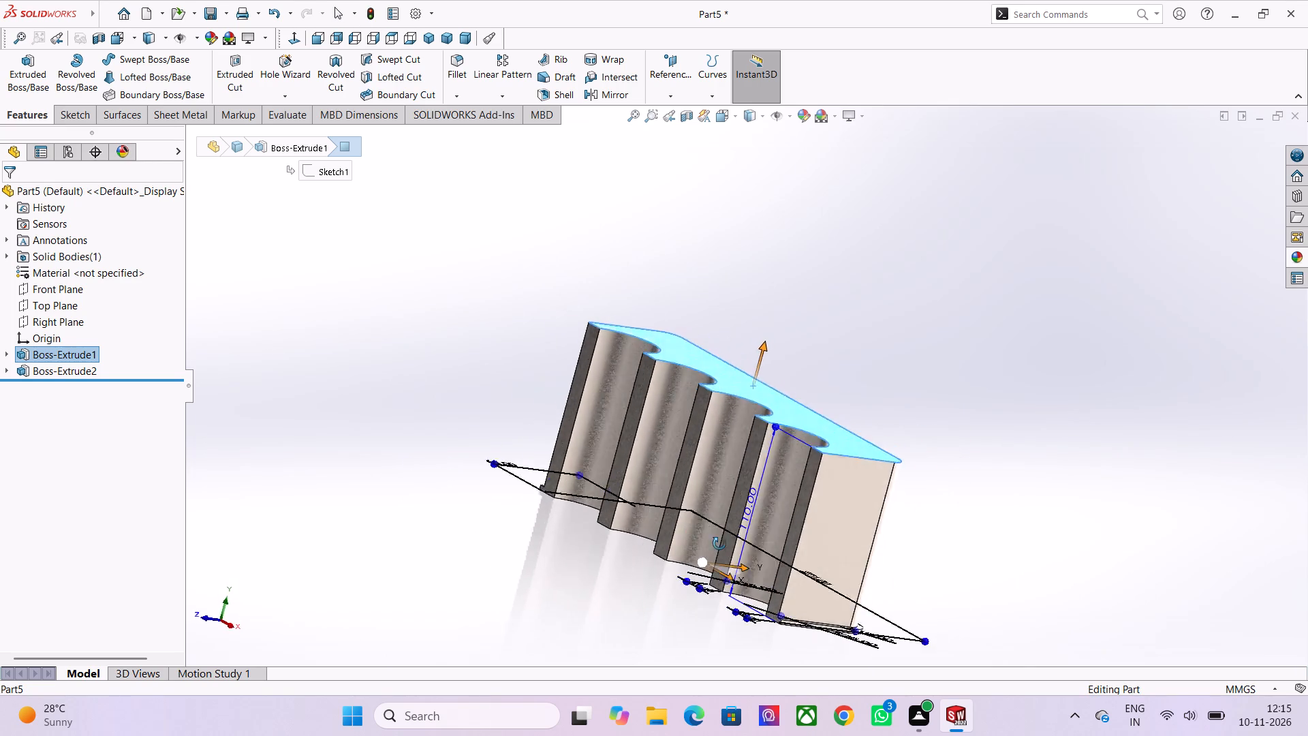
{"action": "middle_click_drag", "start_coordinate": [719, 544], "coordinate": [719, 632]}
{"action": "scroll", "coordinate": [736, 519], "scroll_direction": "up", "scroll_amount": 3}
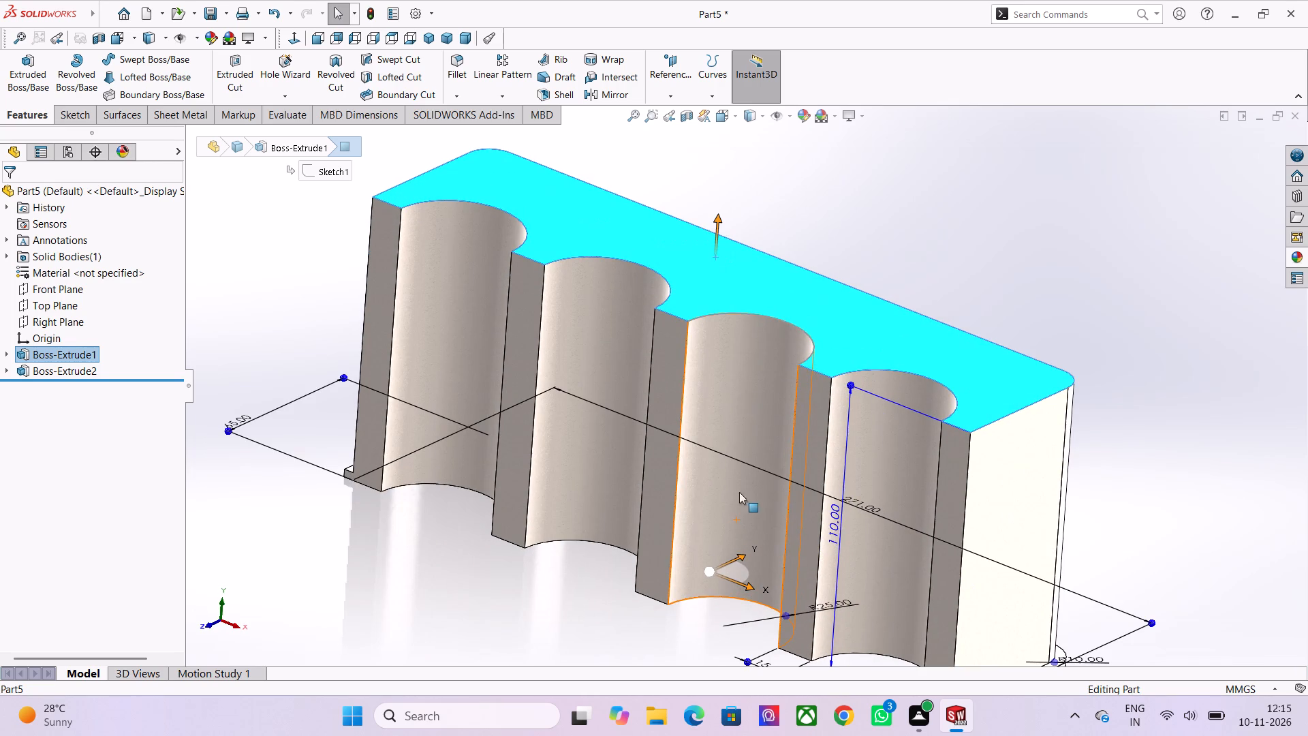
{"action": "scroll", "coordinate": [764, 221], "scroll_direction": "down", "scroll_amount": 1}
{"action": "left_click", "coordinate": [764, 221]}
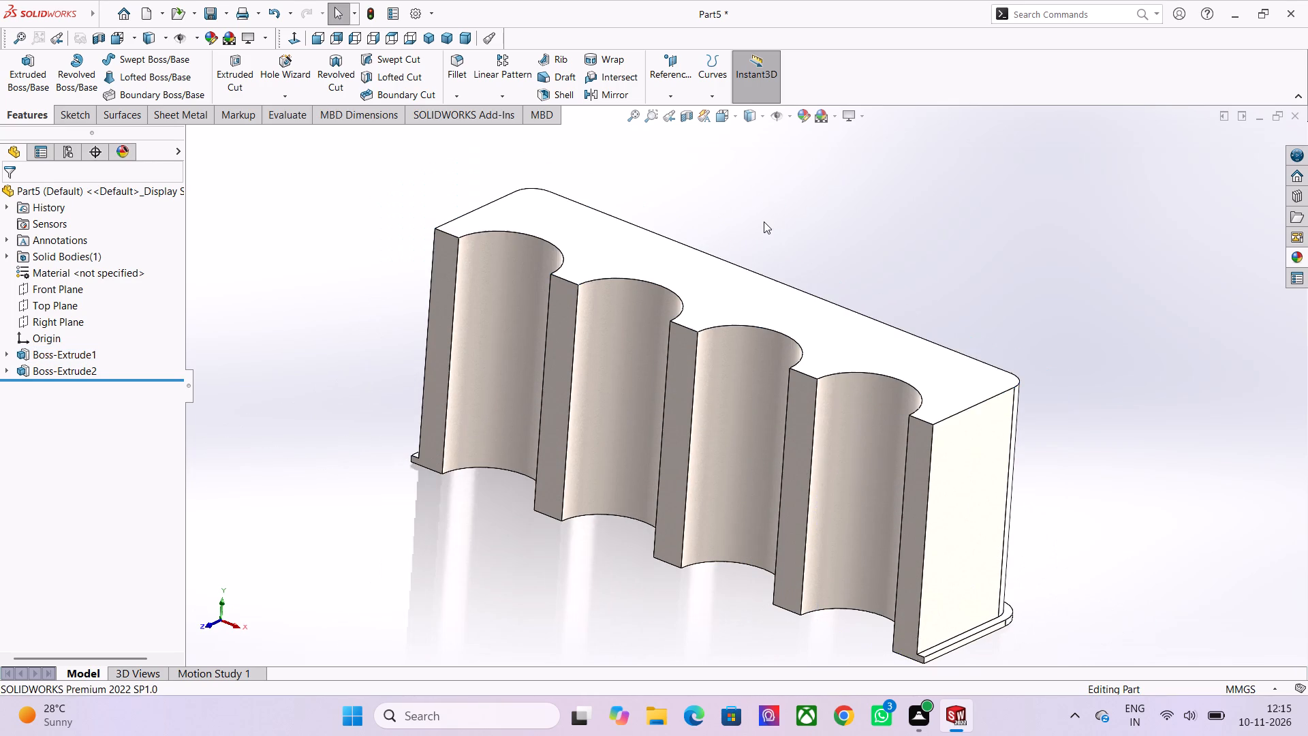
Examine the block's four recesses, end faces, back face and underside with the base lip from several angles.
{"action": "scroll", "coordinate": [764, 221], "scroll_direction": "down", "scroll_amount": 1}
{"action": "middle_click_drag", "start_coordinate": [785, 311], "coordinate": [752, 336]}
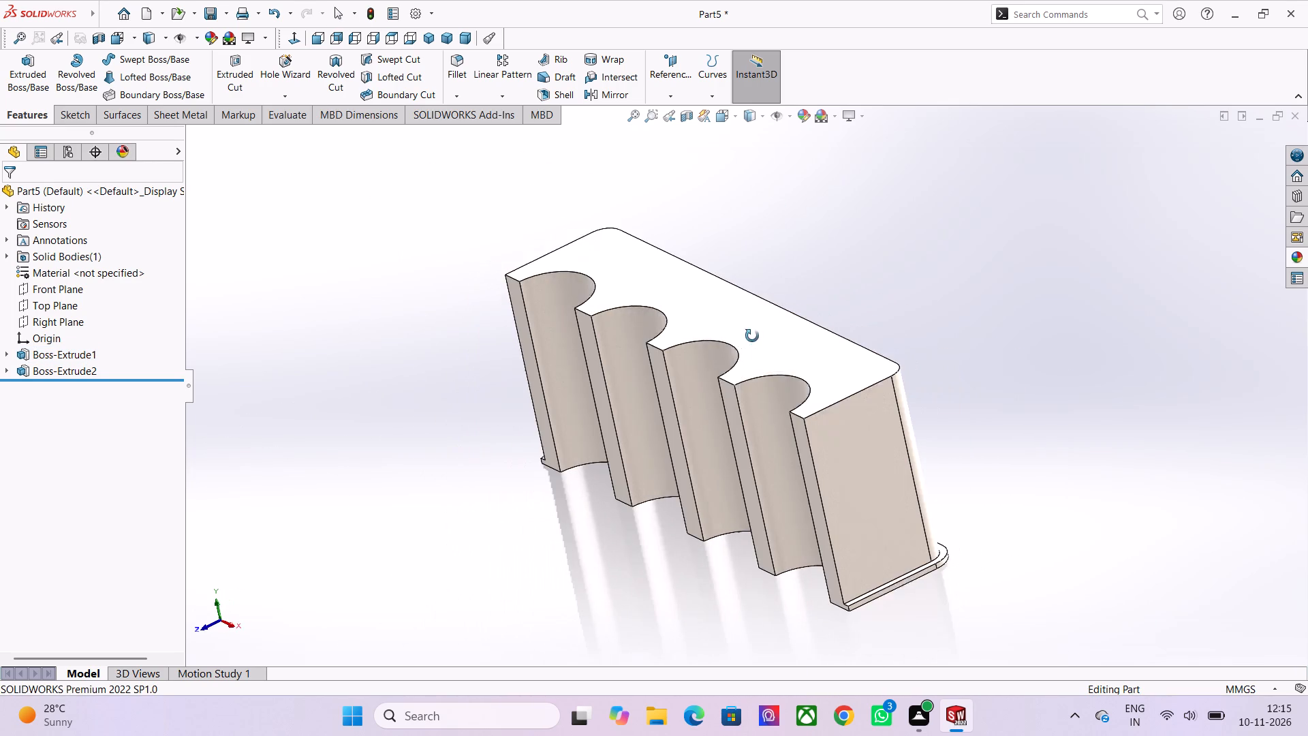
{"action": "middle_click_drag", "start_coordinate": [752, 336], "coordinate": [751, 336]}
{"action": "scroll", "coordinate": [729, 341], "scroll_direction": "up", "scroll_amount": 3}
{"action": "scroll", "coordinate": [728, 341], "scroll_direction": "down", "scroll_amount": 3}
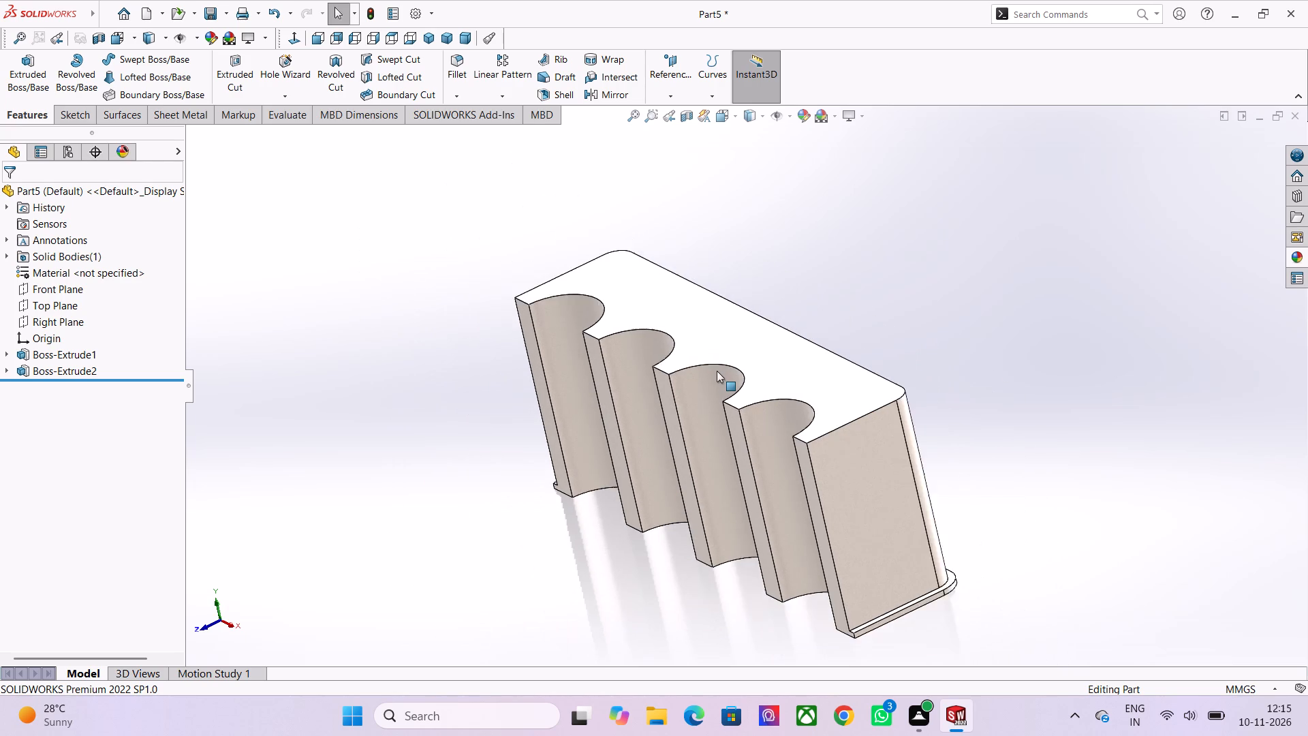
{"action": "scroll", "coordinate": [717, 371], "scroll_direction": "down", "scroll_amount": 1}
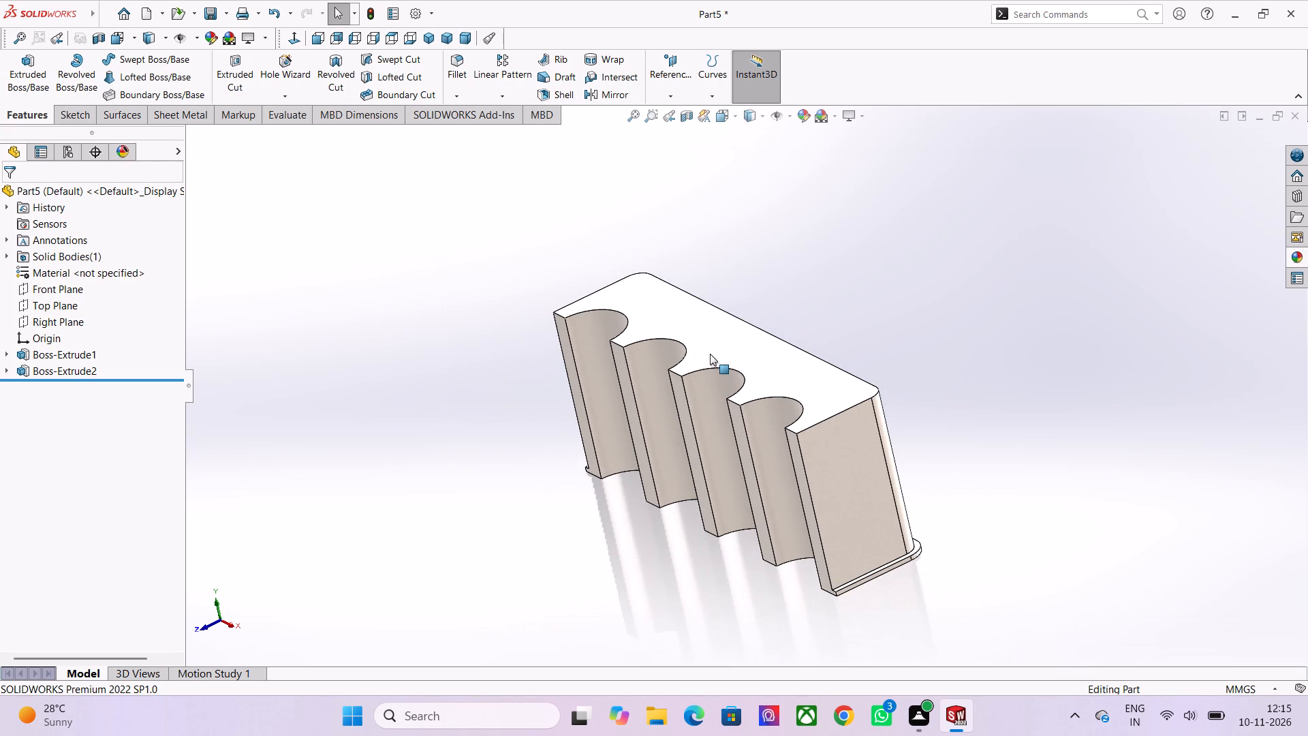
{"action": "scroll", "coordinate": [710, 347], "scroll_direction": "down", "scroll_amount": 2}
{"action": "scroll", "coordinate": [711, 335], "scroll_direction": "up", "scroll_amount": 1}
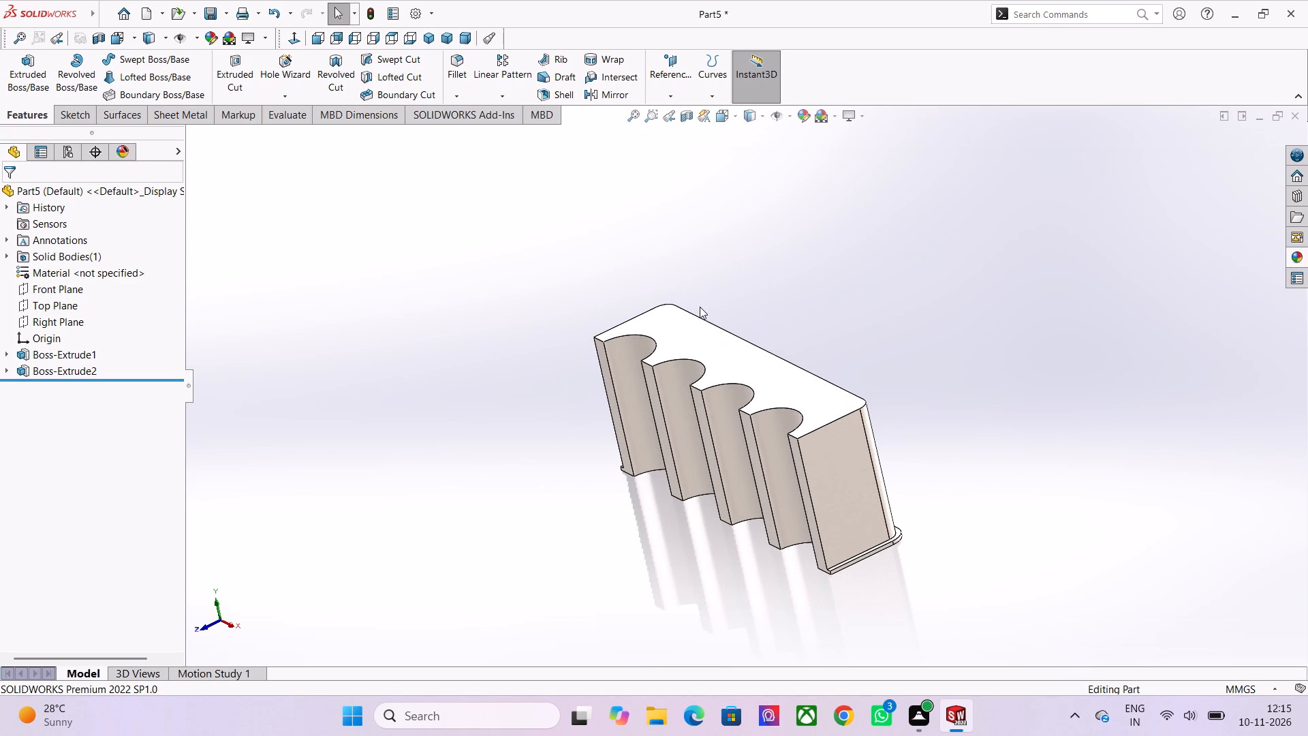
{"action": "scroll", "coordinate": [651, 413], "scroll_direction": "up", "scroll_amount": 3}
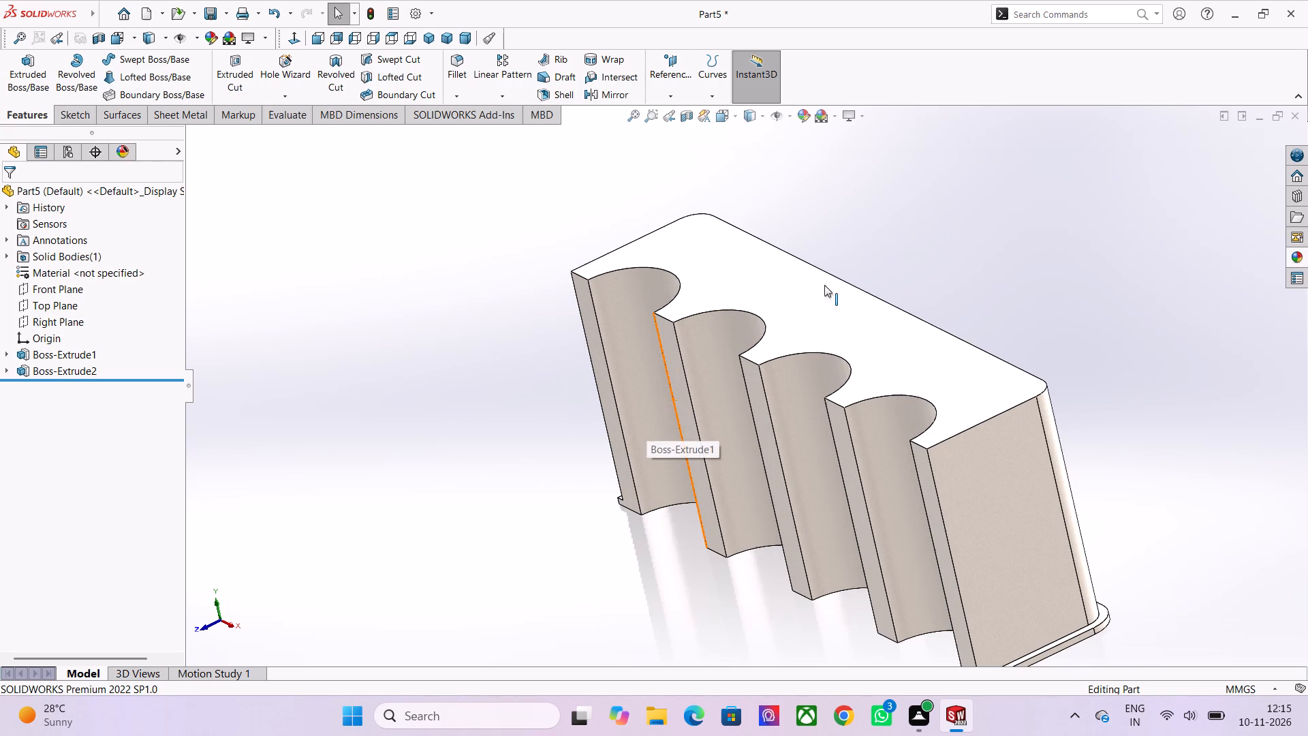
{"action": "left_click", "coordinate": [879, 260]}
{"action": "scroll", "coordinate": [879, 260], "scroll_direction": "down", "scroll_amount": 2}
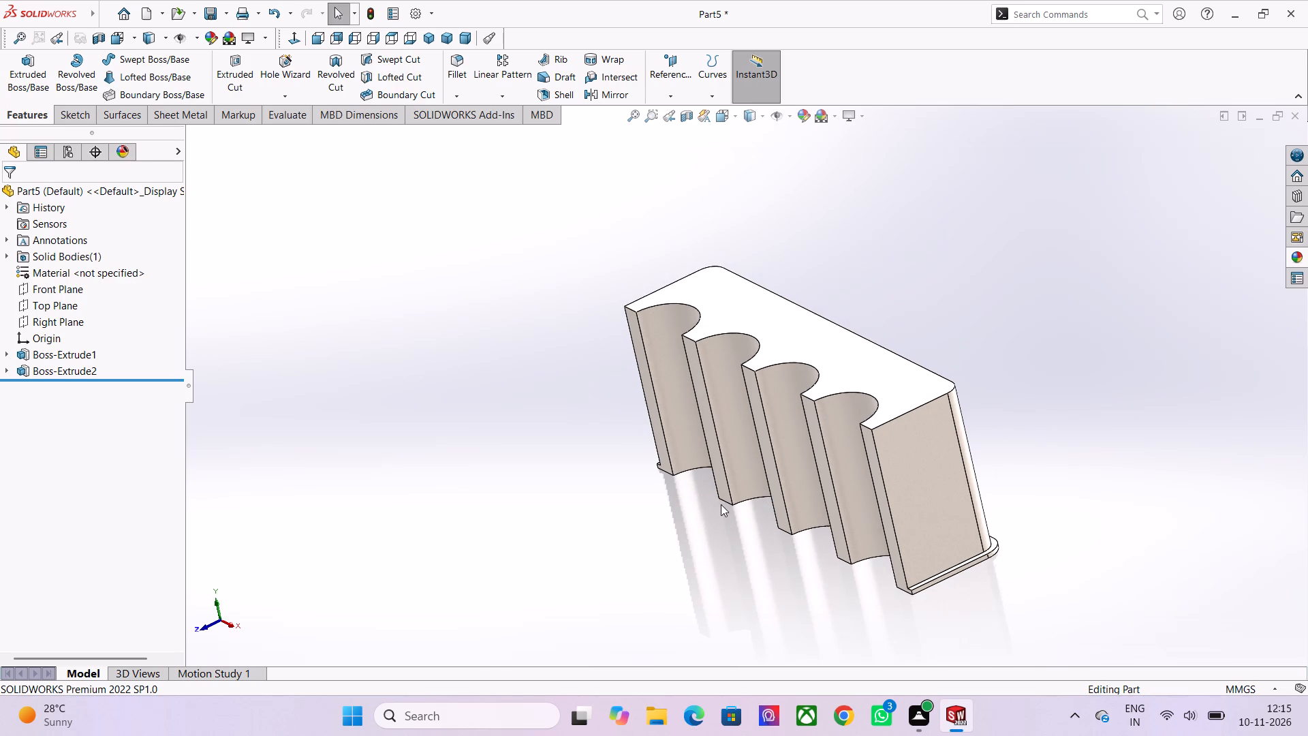
{"action": "middle_click_drag", "start_coordinate": [698, 510], "coordinate": [846, 511]}
{"action": "middle_click_drag", "start_coordinate": [841, 510], "coordinate": [840, 510]}
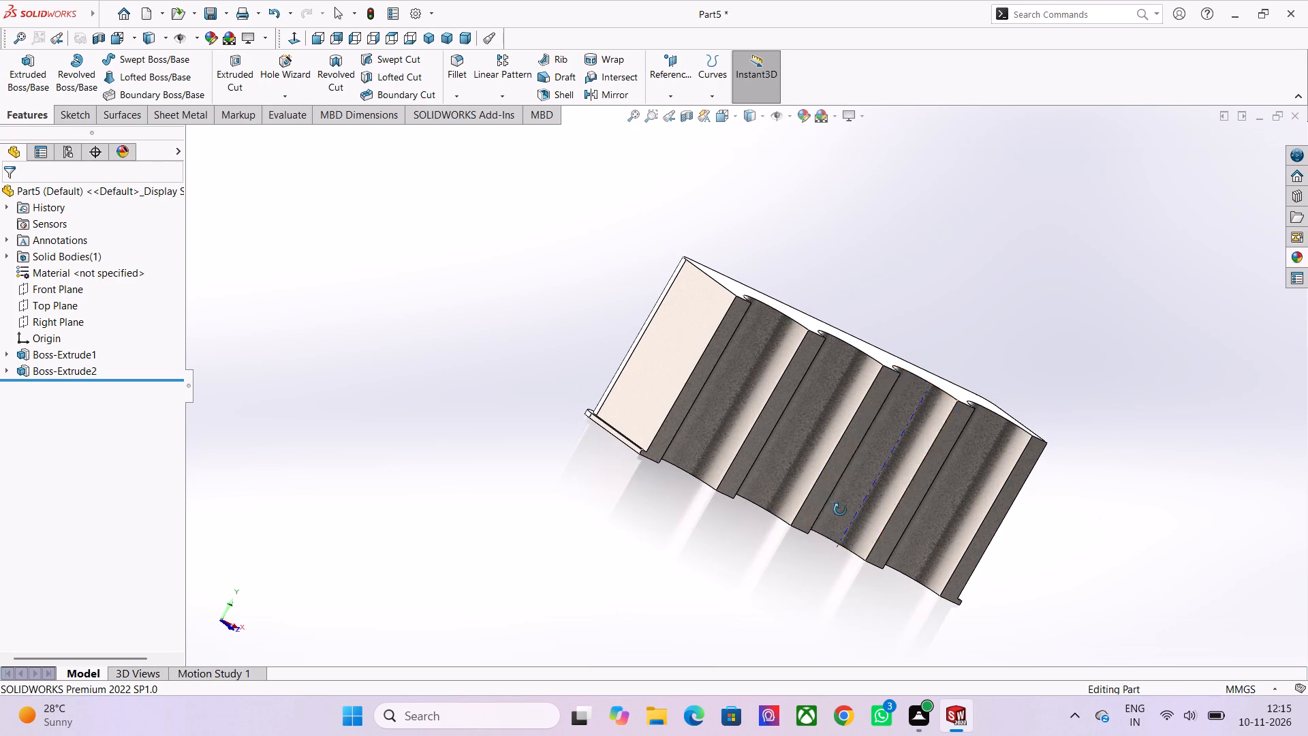
{"action": "middle_click_drag", "start_coordinate": [840, 510], "coordinate": [928, 419]}
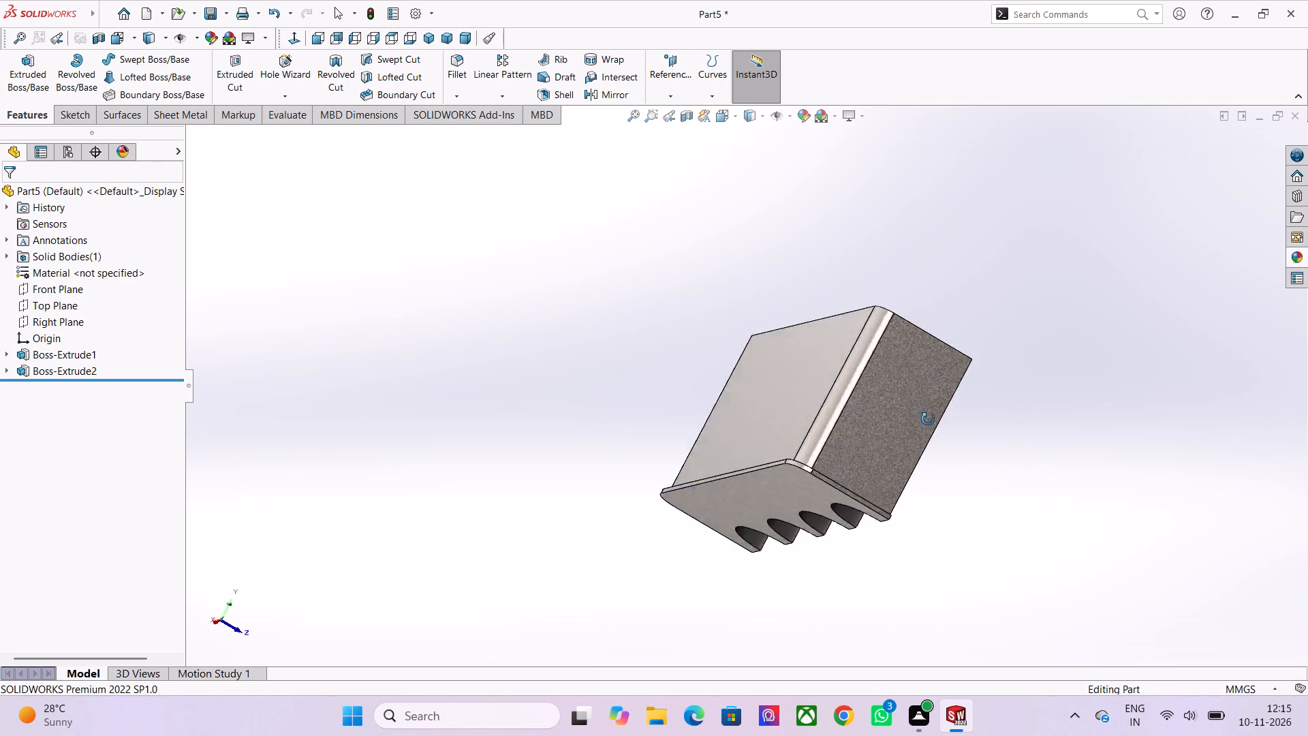
{"action": "middle_click_drag", "start_coordinate": [928, 419], "coordinate": [815, 384]}
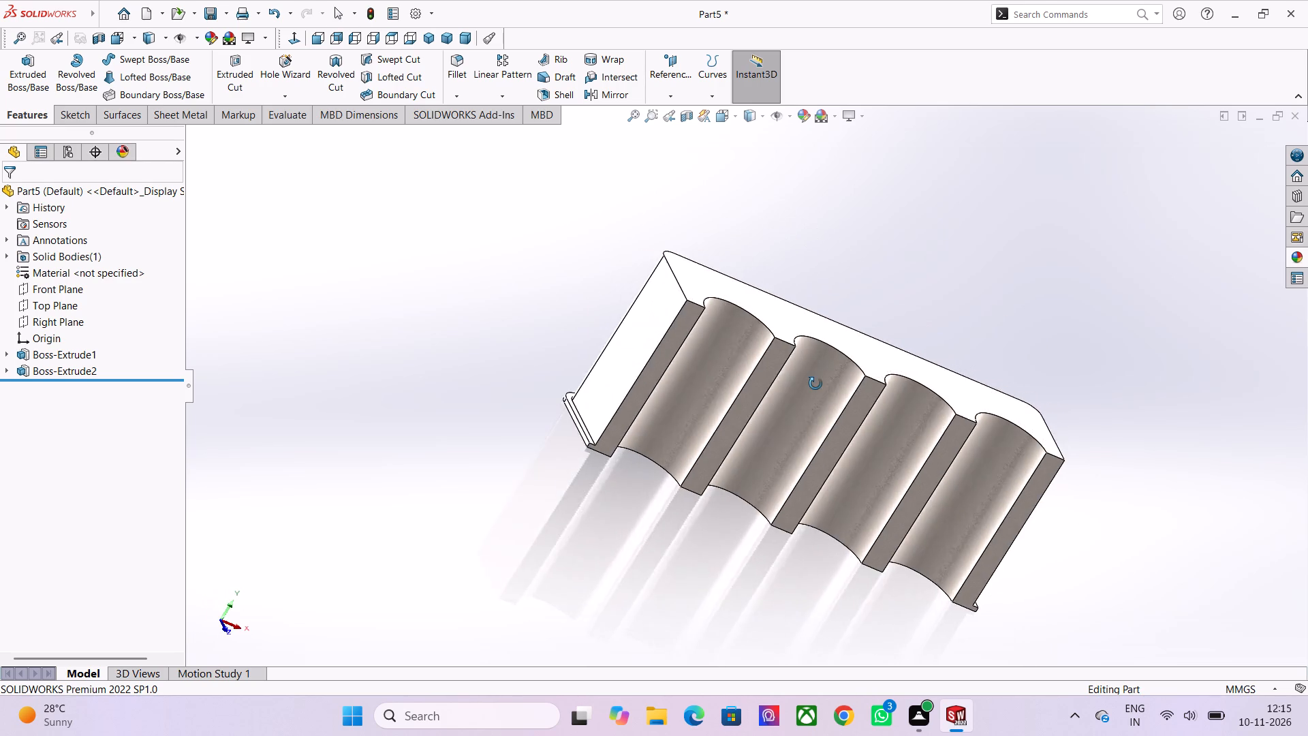
{"action": "middle_click_drag", "start_coordinate": [815, 384], "coordinate": [741, 383]}
Examine the sandblasted steel finish on the block's top face, rounded recesses and end faces under changing view angles.
{"action": "scroll", "coordinate": [812, 378], "scroll_direction": "up", "scroll_amount": 3}
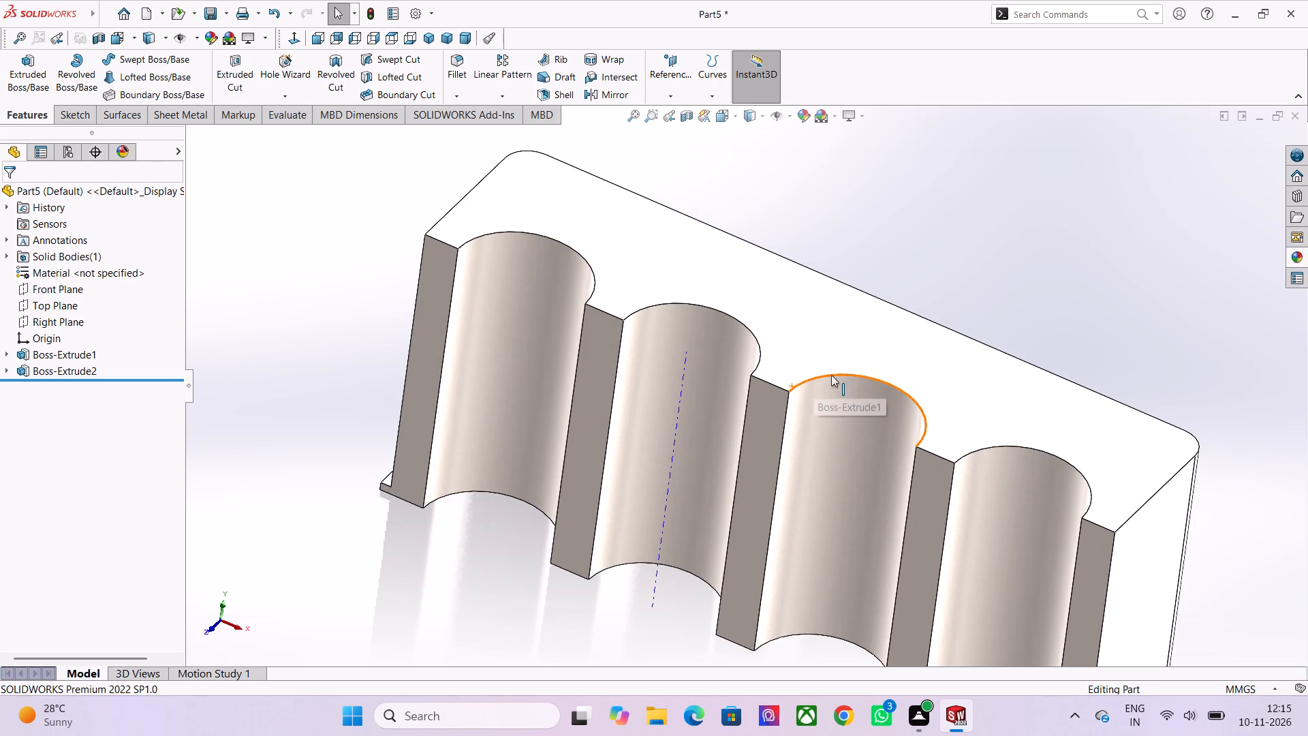
{"action": "scroll", "coordinate": [903, 319], "scroll_direction": "down", "scroll_amount": 2}
{"action": "middle_click_drag", "start_coordinate": [956, 360], "coordinate": [848, 343]}
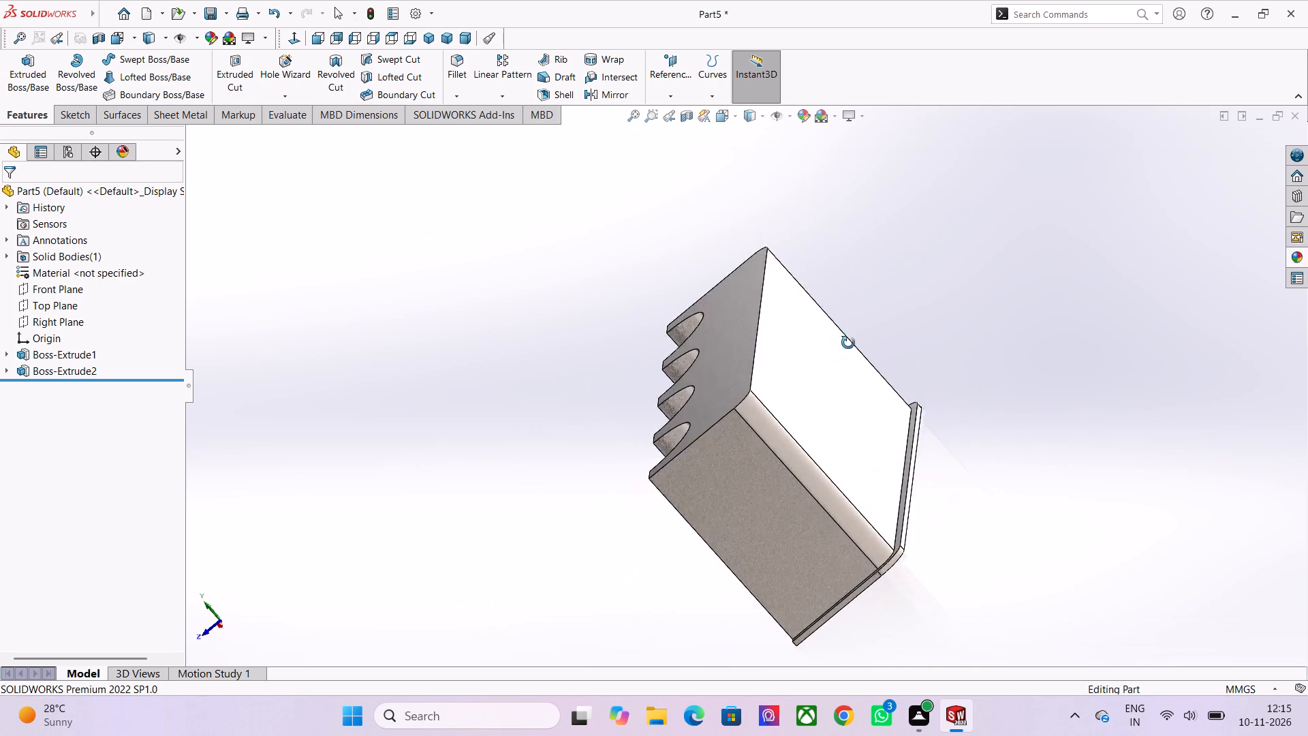
{"action": "middle_click_drag", "start_coordinate": [848, 343], "coordinate": [1113, 342]}
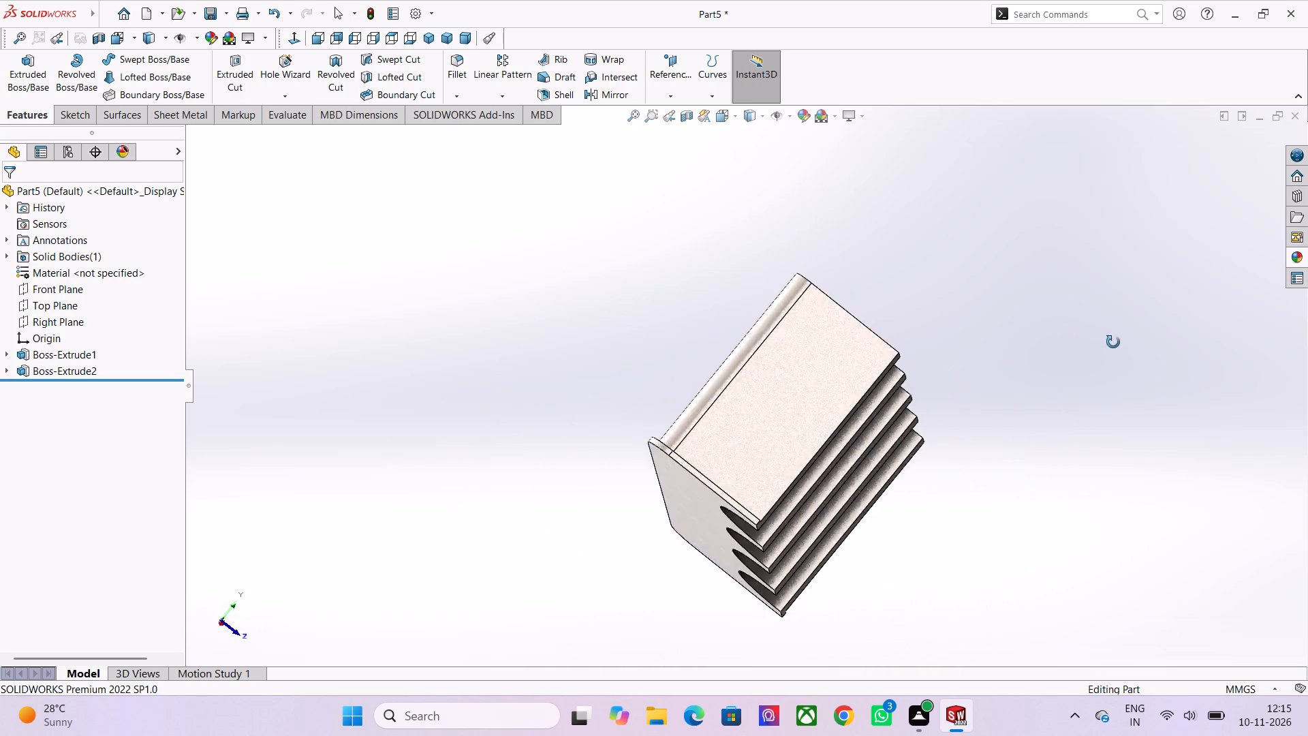
{"action": "middle_click_drag", "start_coordinate": [1113, 342], "coordinate": [993, 421]}
{"action": "scroll", "coordinate": [994, 412], "scroll_direction": "up", "scroll_amount": 2}
{"action": "scroll", "coordinate": [1040, 361], "scroll_direction": "down", "scroll_amount": 2}
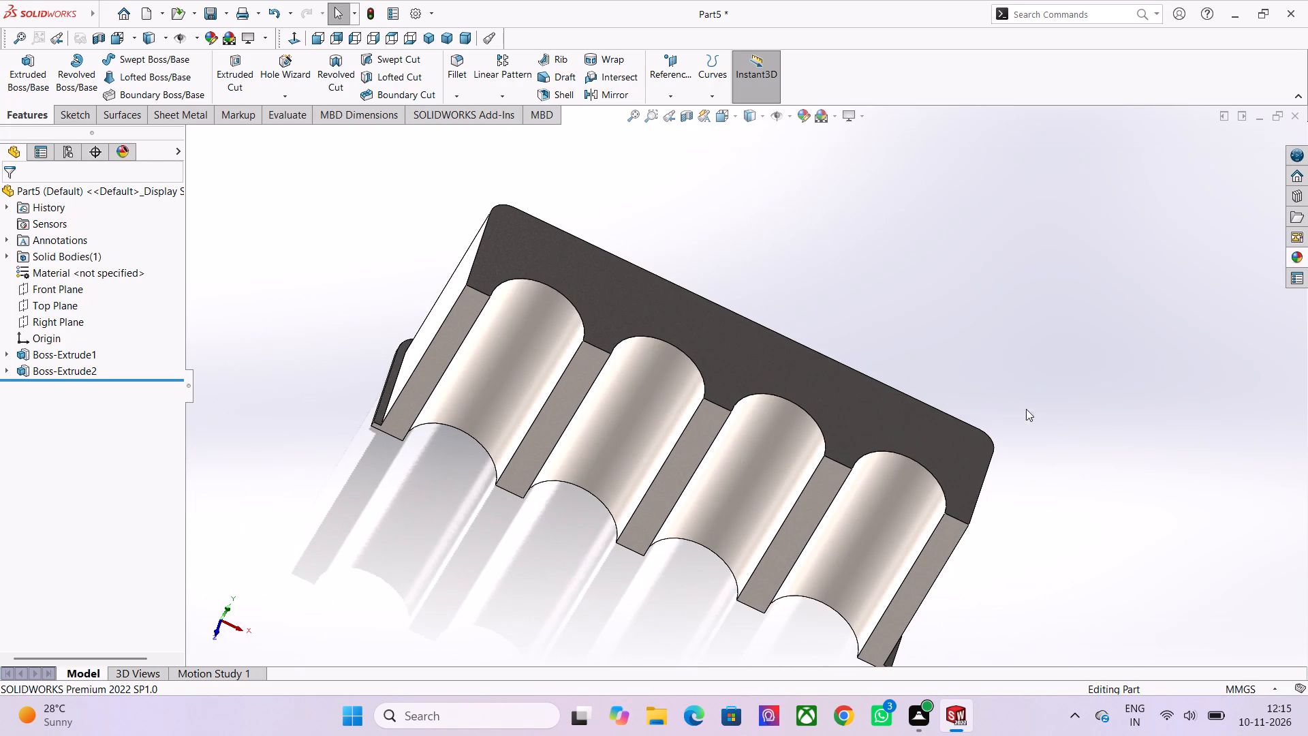
{"action": "scroll", "coordinate": [1000, 485], "scroll_direction": "down", "scroll_amount": 1}
{"action": "scroll", "coordinate": [1000, 504], "scroll_direction": "up", "scroll_amount": 1}
{"action": "middle_click_drag", "start_coordinate": [1000, 504], "coordinate": [967, 491]}
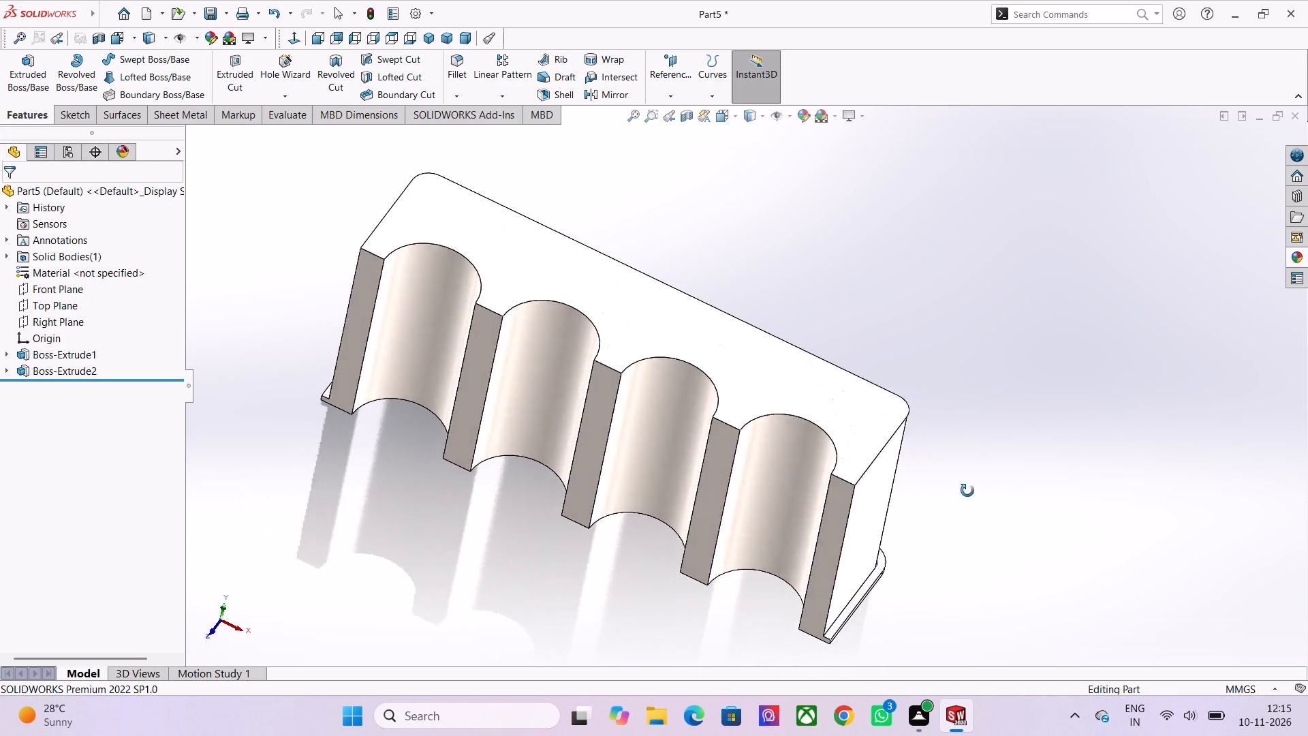
{"action": "middle_click_drag", "start_coordinate": [967, 491], "coordinate": [1046, 448]}
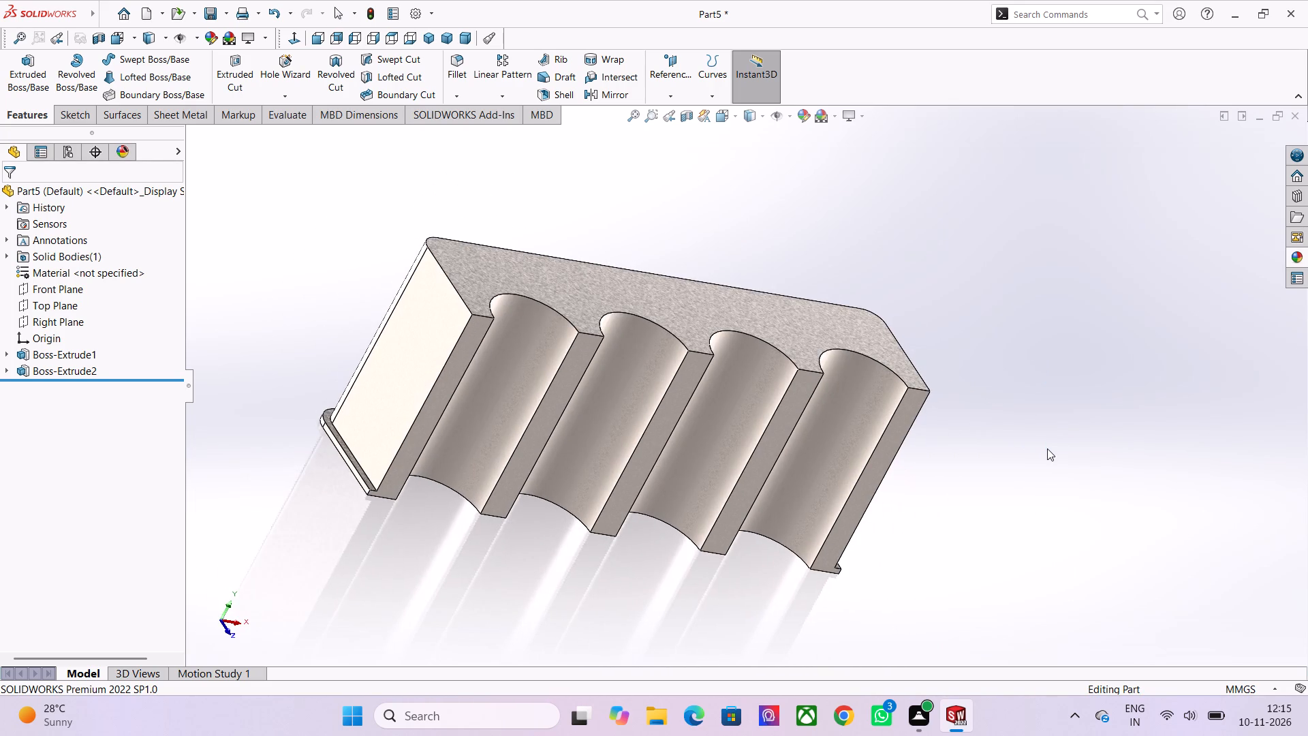
{"action": "middle_click_drag", "start_coordinate": [1052, 467], "coordinate": [991, 507]}
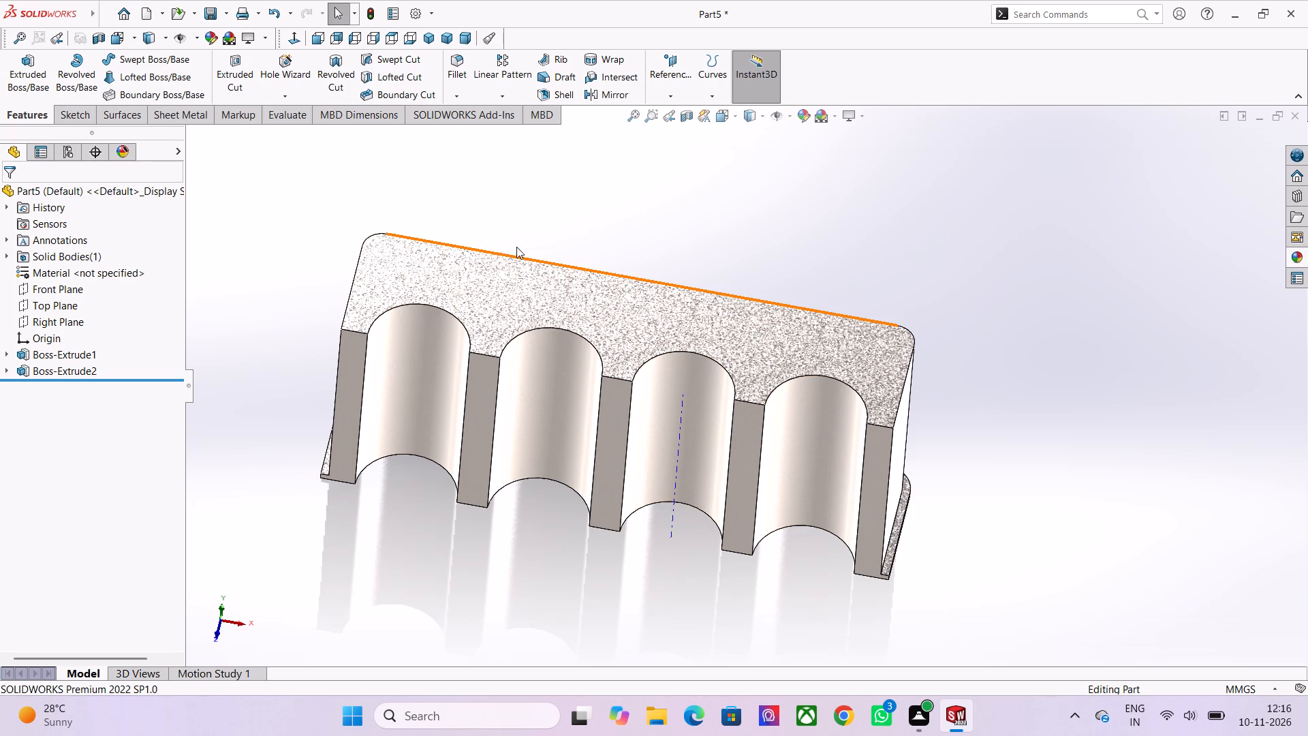
{"action": "middle_click_drag", "start_coordinate": [512, 241], "coordinate": [966, 372]}
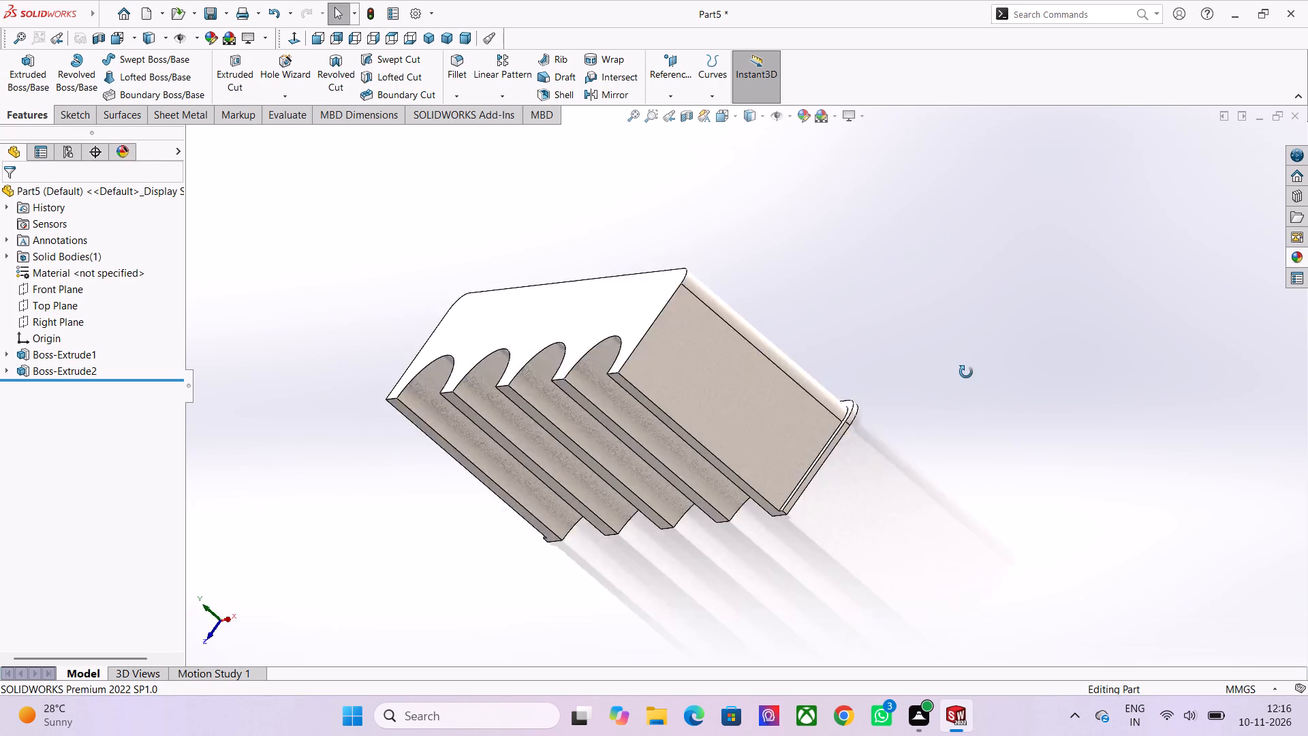
{"action": "middle_click_drag", "start_coordinate": [966, 372], "coordinate": [458, 323]}
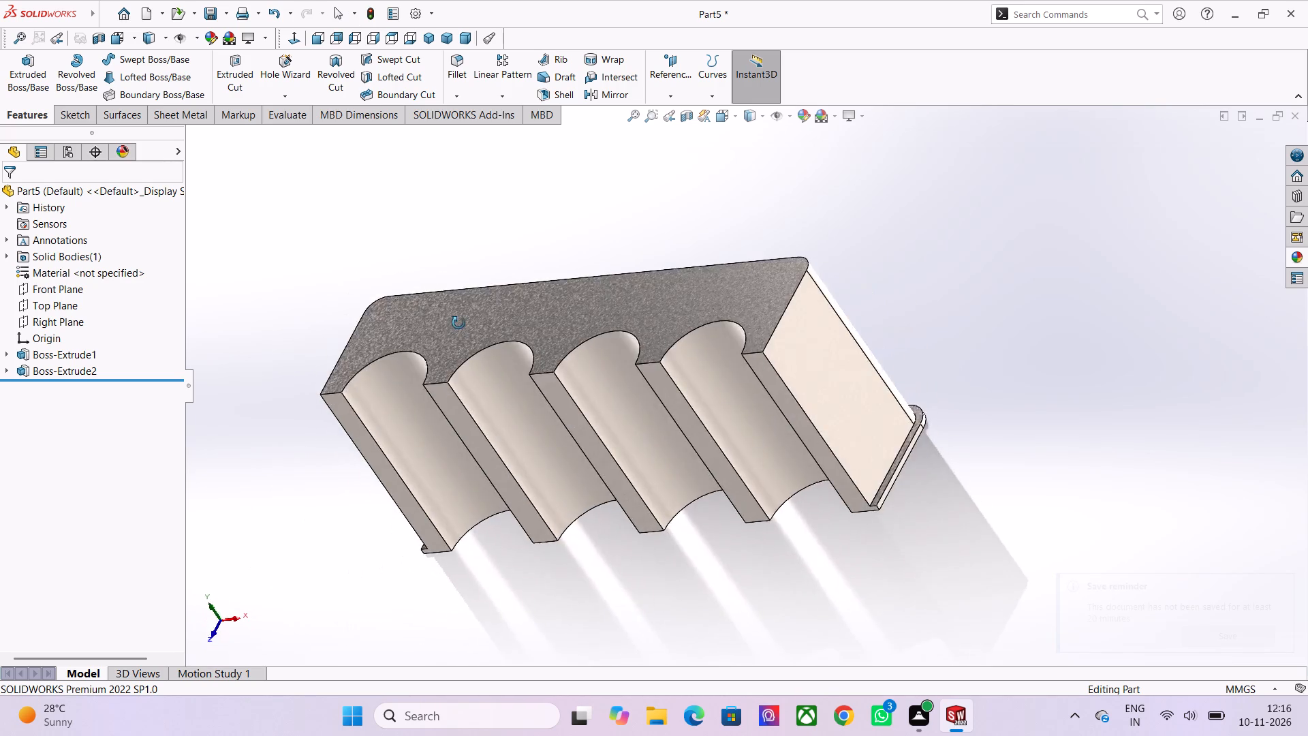
{"action": "middle_click_drag", "start_coordinate": [458, 323], "coordinate": [577, 196]}
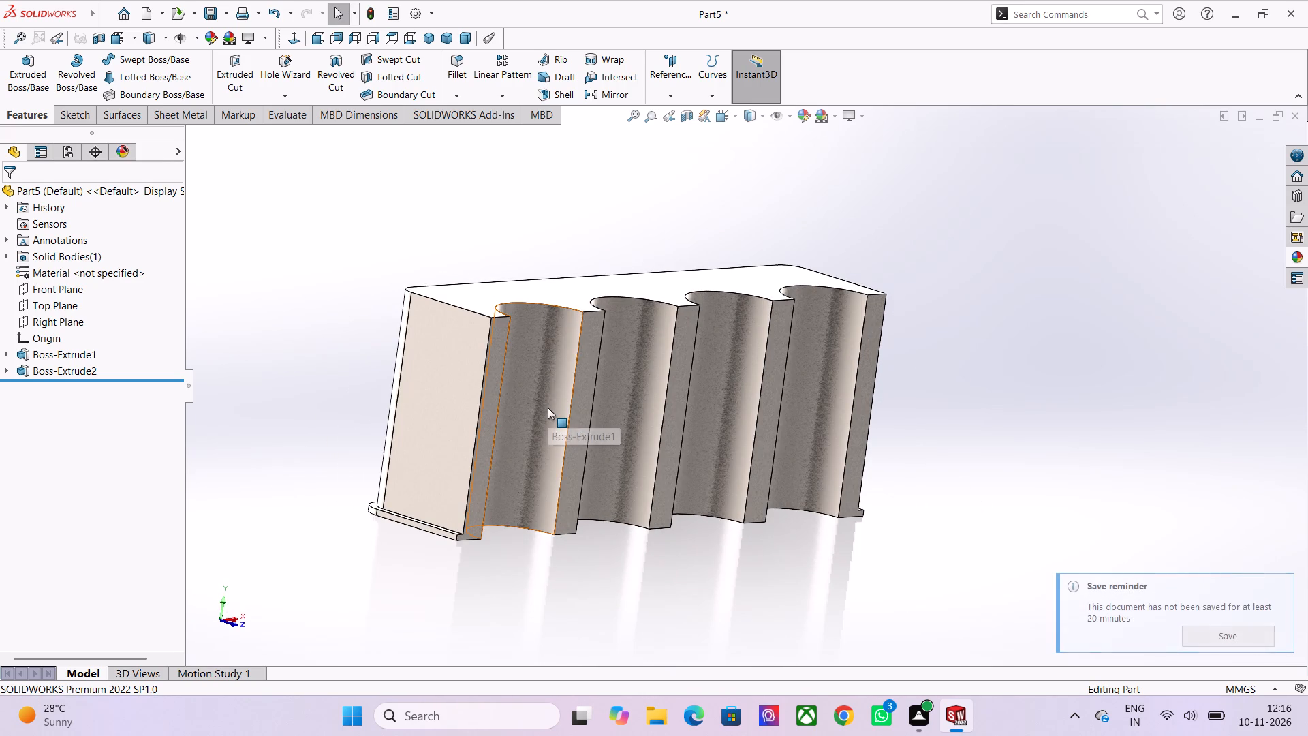
{"action": "scroll", "coordinate": [548, 408], "scroll_direction": "down", "scroll_amount": 1}
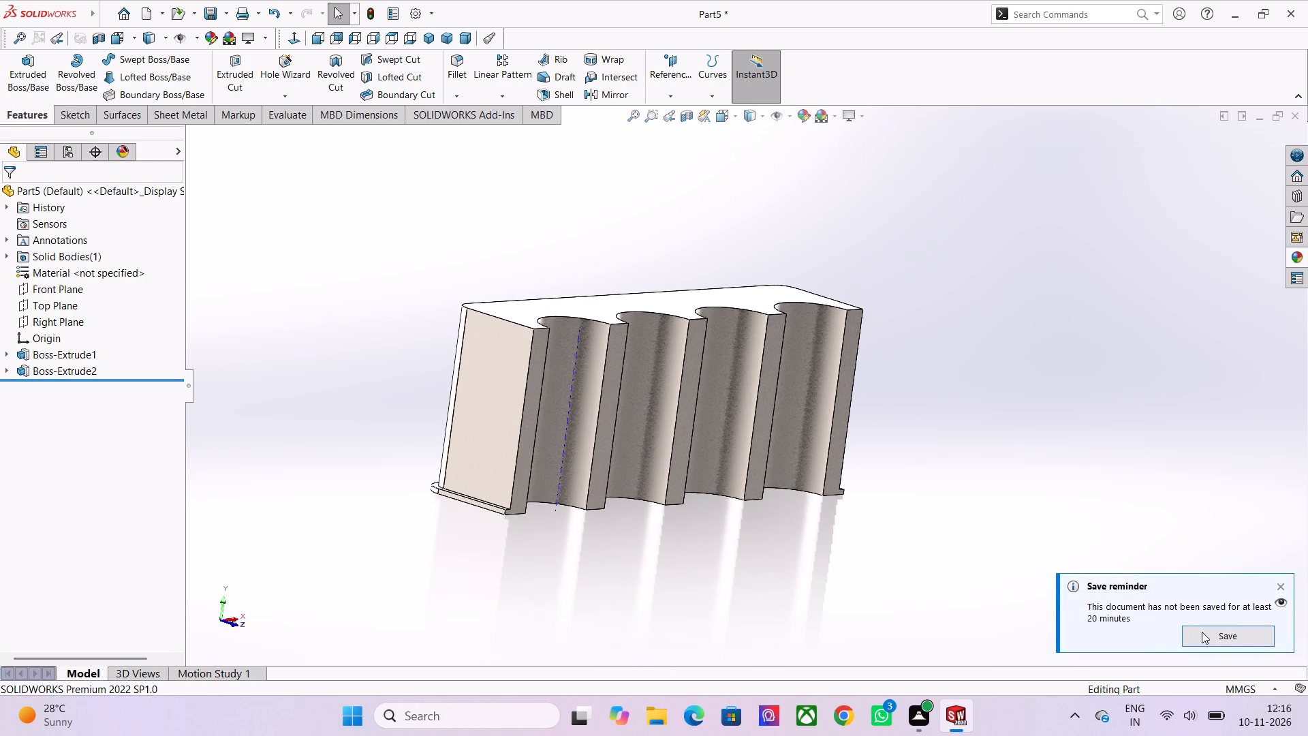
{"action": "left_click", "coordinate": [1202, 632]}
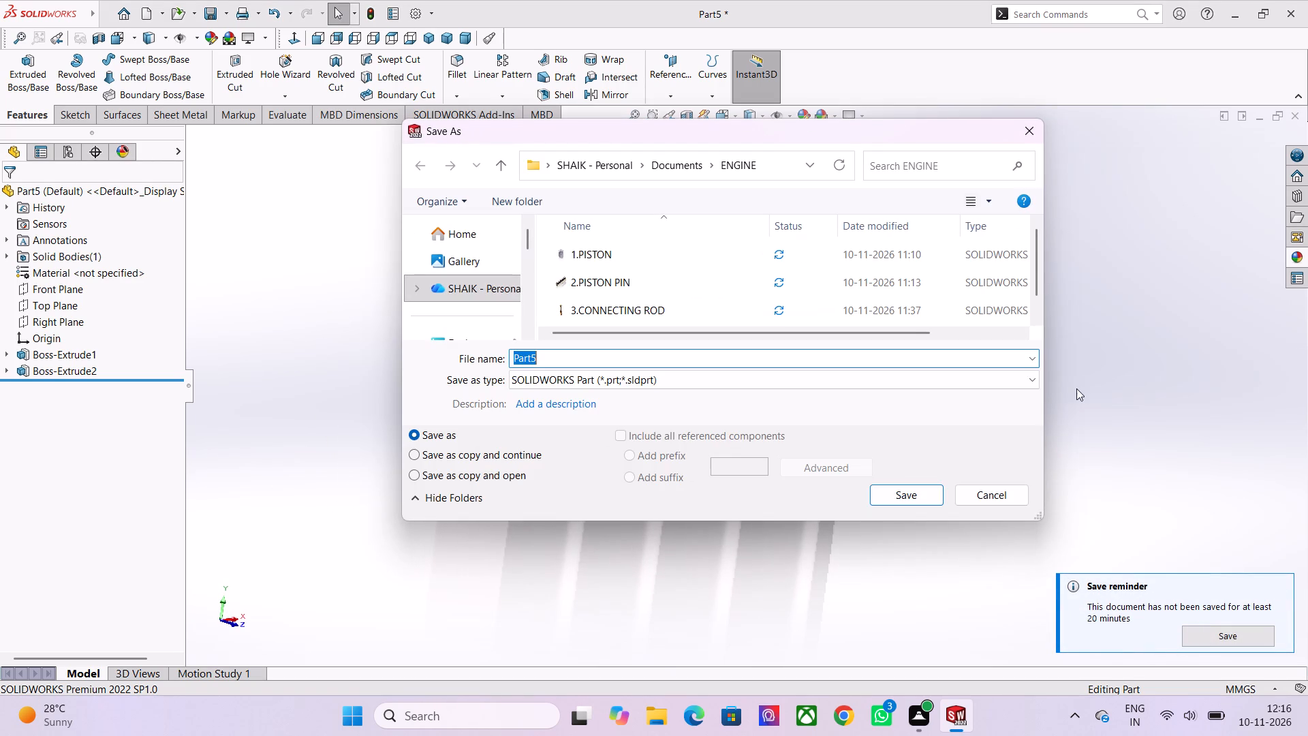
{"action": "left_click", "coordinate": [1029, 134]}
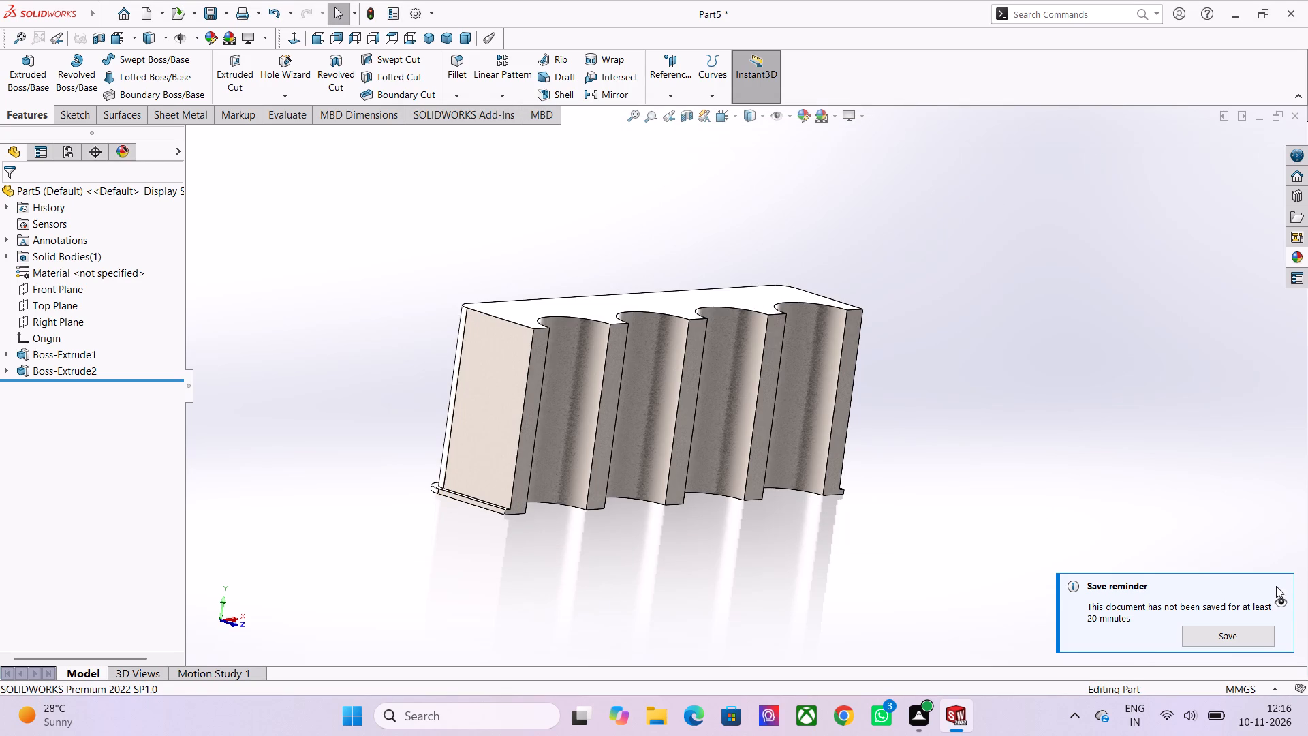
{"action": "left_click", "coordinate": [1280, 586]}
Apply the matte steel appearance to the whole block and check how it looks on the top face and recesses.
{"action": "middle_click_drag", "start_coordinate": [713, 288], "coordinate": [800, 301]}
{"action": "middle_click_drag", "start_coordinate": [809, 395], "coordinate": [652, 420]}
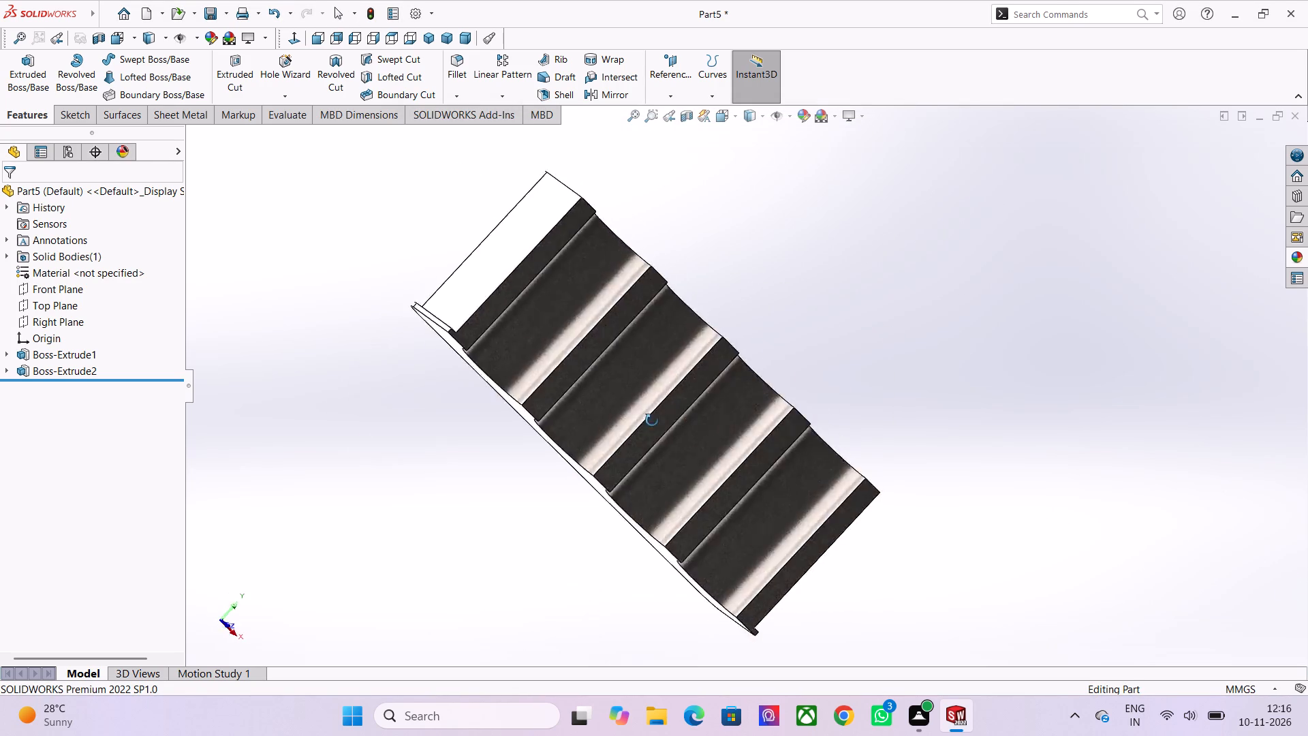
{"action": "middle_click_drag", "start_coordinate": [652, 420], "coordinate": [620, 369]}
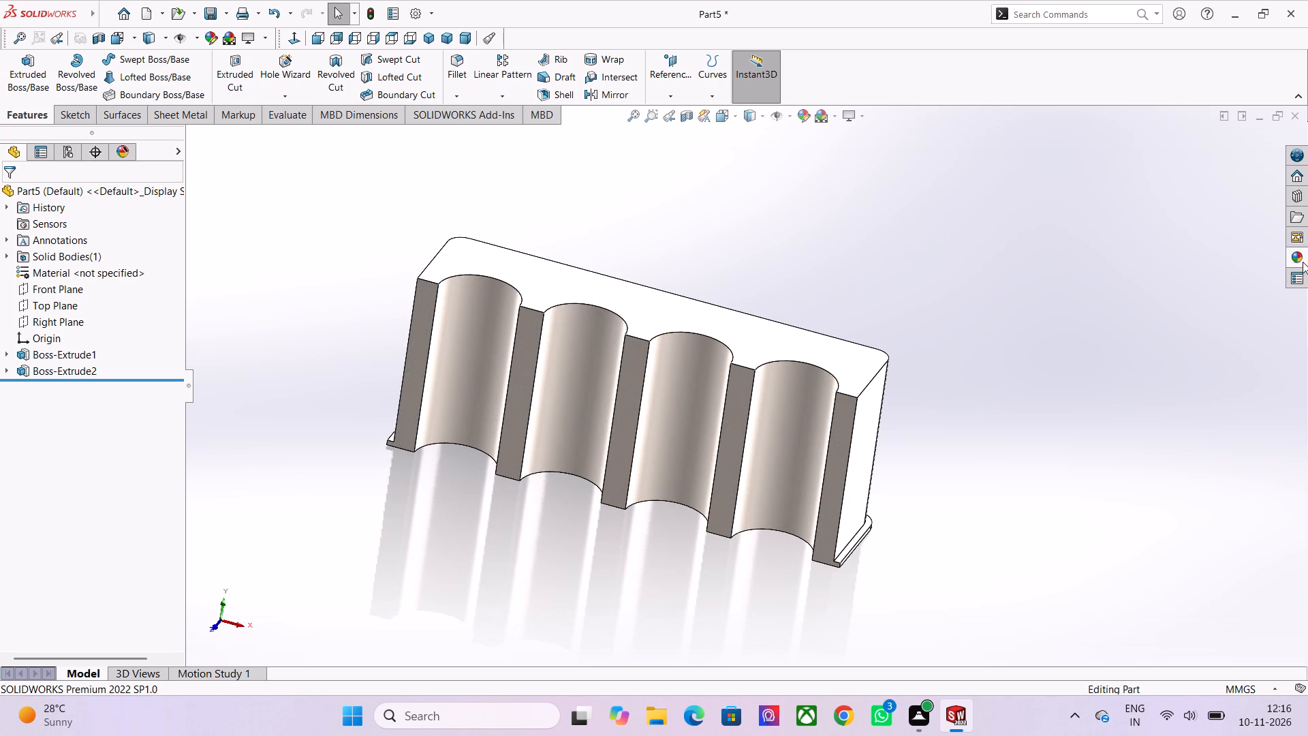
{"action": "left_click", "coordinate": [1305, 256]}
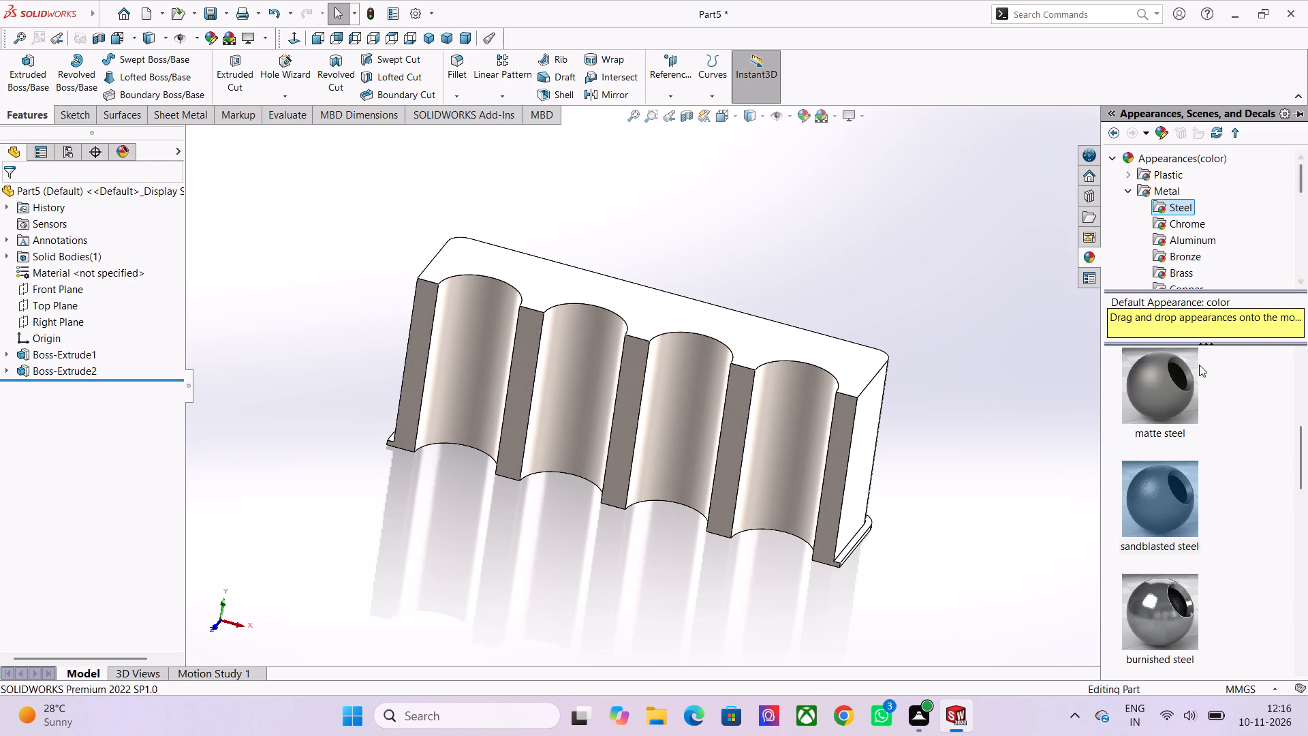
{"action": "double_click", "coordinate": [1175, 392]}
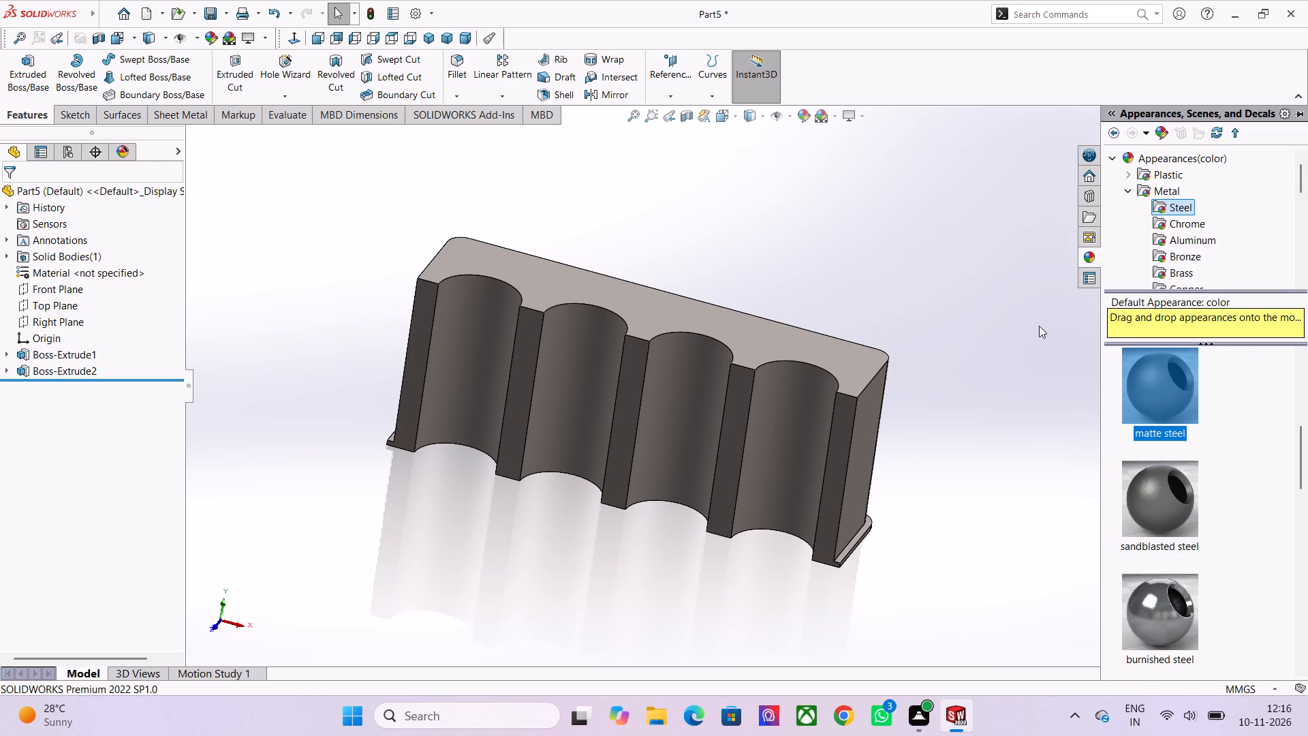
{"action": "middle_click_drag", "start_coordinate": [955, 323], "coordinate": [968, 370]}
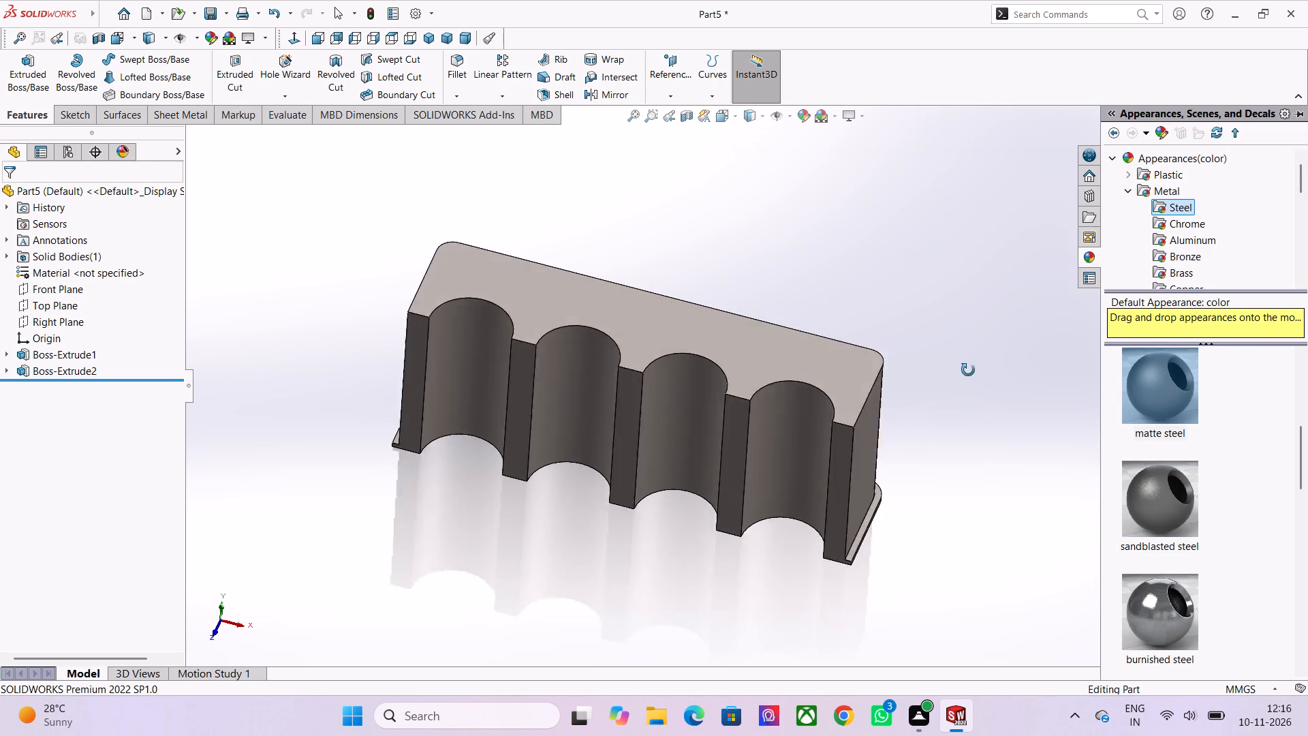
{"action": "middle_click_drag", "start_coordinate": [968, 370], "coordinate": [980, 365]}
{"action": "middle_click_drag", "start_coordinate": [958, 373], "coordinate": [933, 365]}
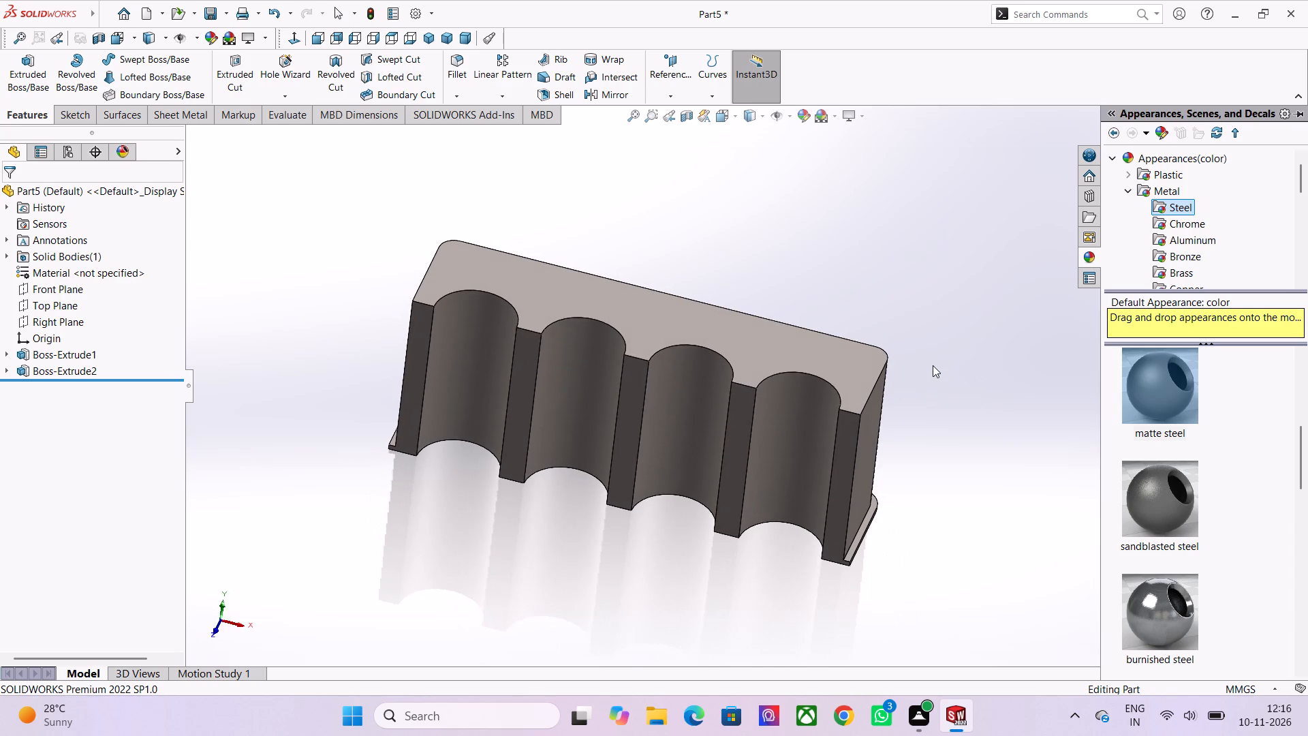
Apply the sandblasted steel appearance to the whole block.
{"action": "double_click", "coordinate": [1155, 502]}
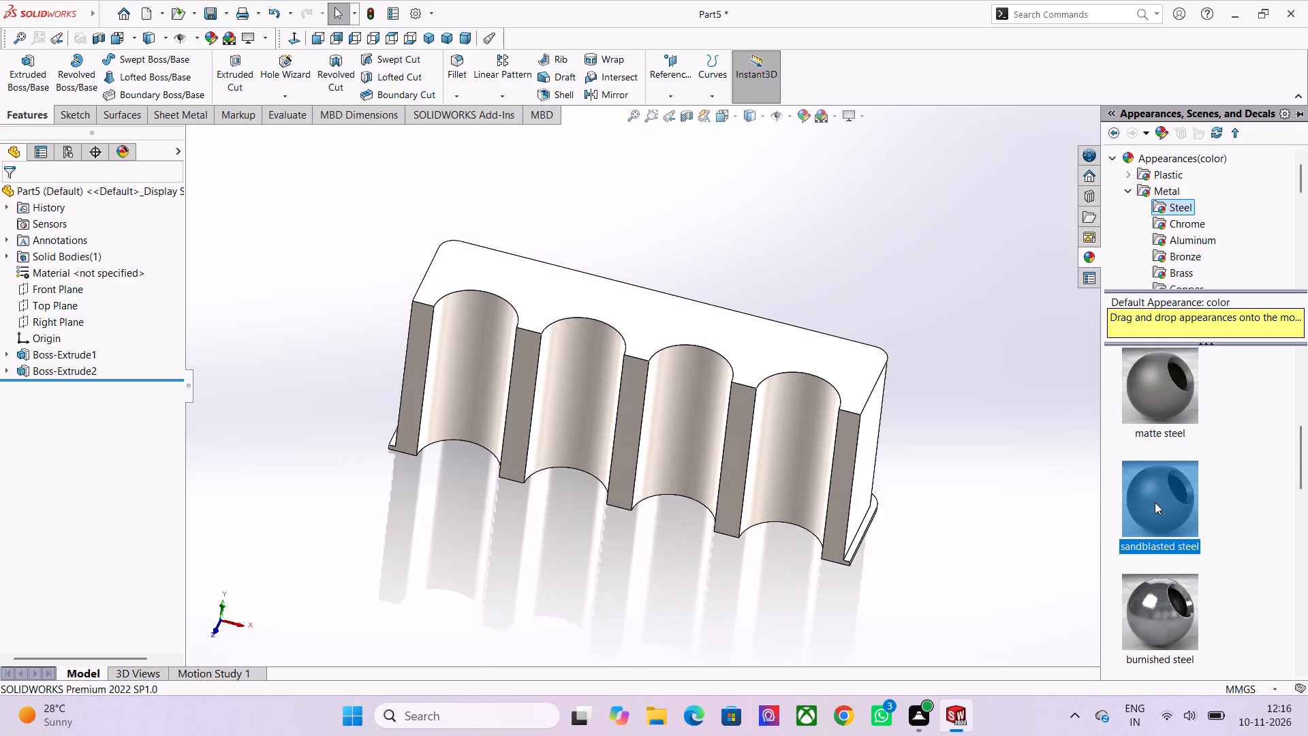
Apply the burnished steel appearance to the whole block.
{"action": "scroll", "coordinate": [1189, 631], "scroll_direction": "down", "scroll_amount": 1}
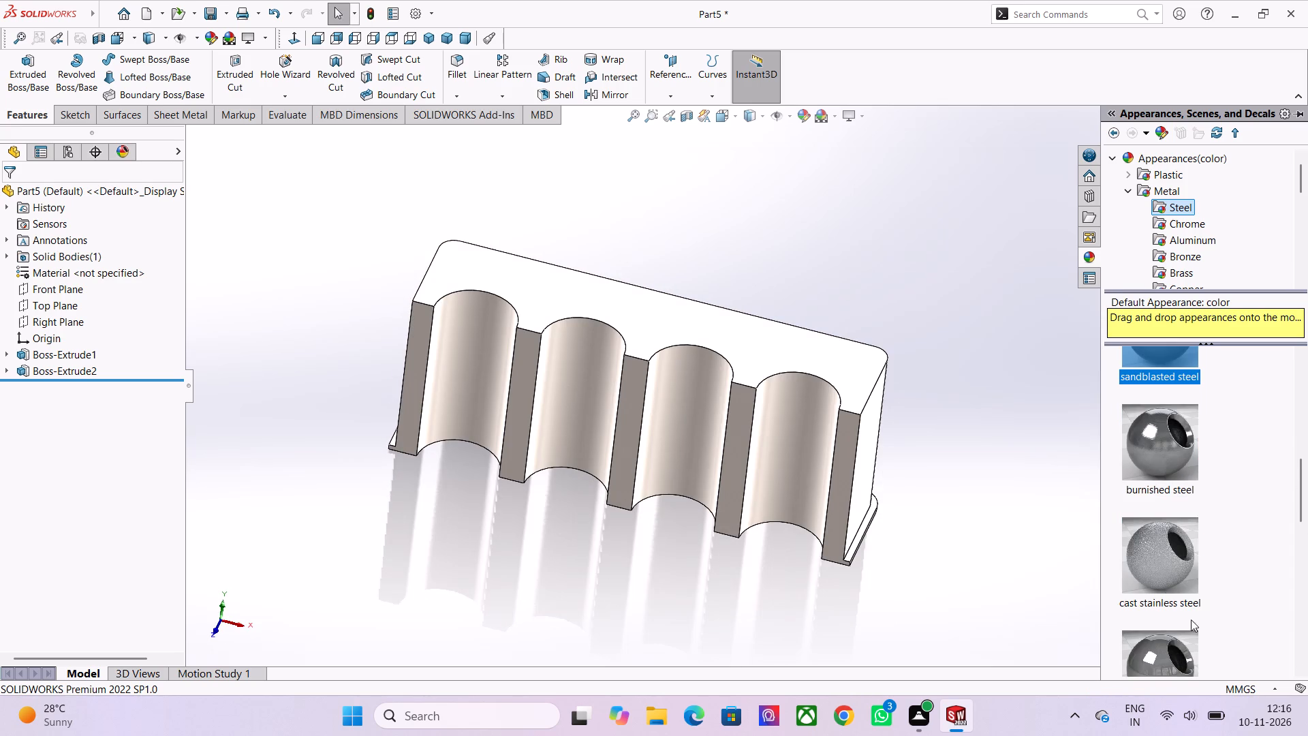
{"action": "double_click", "coordinate": [1164, 442]}
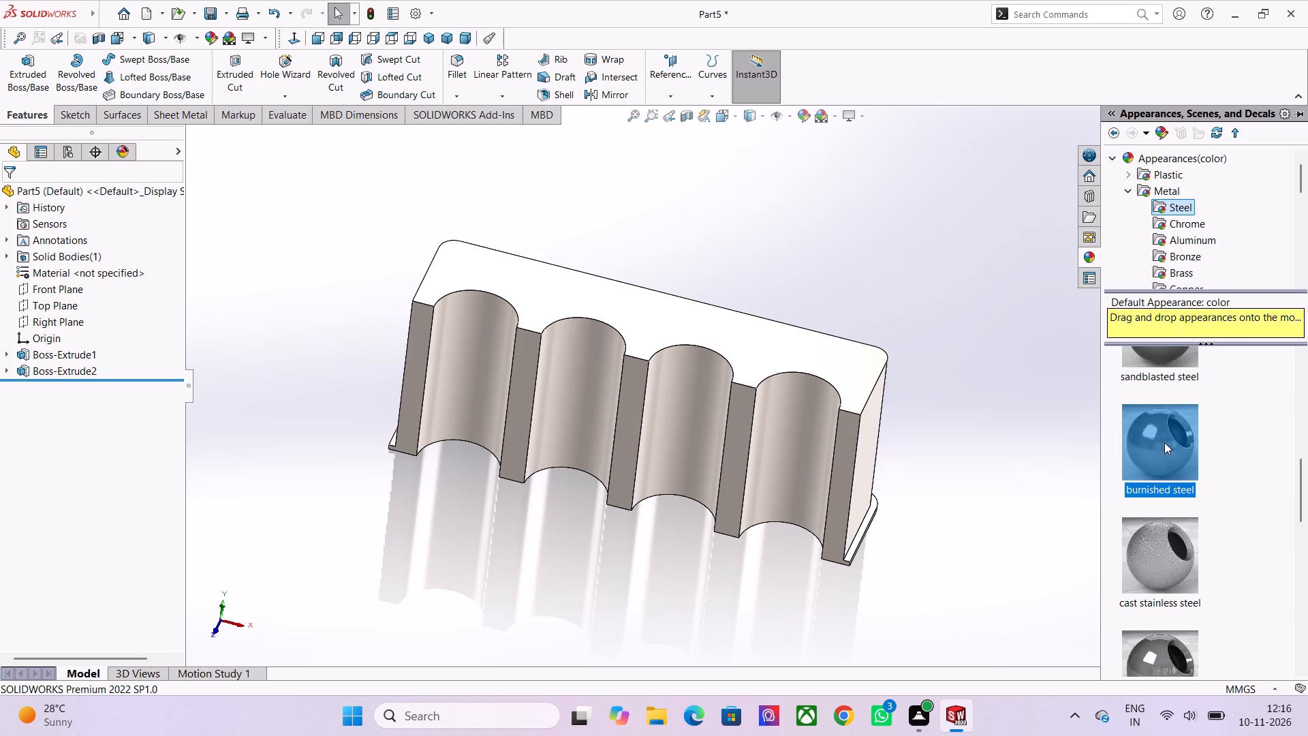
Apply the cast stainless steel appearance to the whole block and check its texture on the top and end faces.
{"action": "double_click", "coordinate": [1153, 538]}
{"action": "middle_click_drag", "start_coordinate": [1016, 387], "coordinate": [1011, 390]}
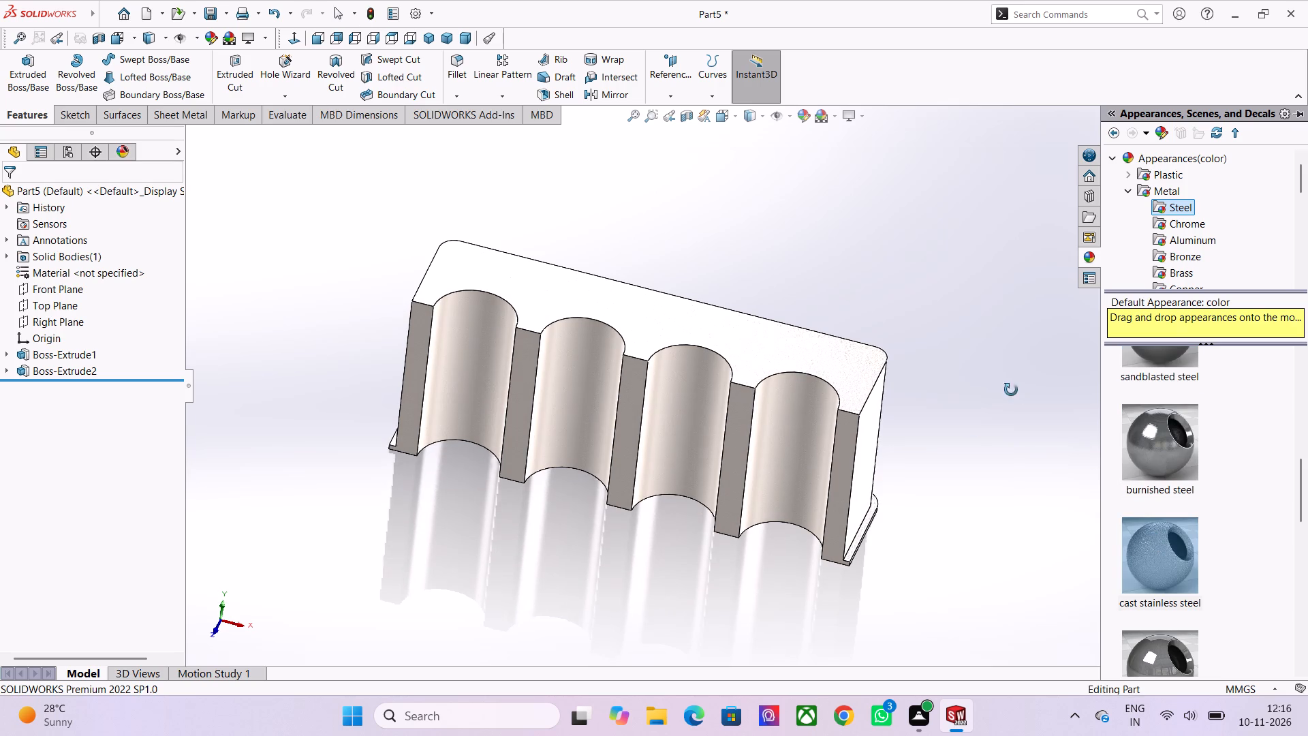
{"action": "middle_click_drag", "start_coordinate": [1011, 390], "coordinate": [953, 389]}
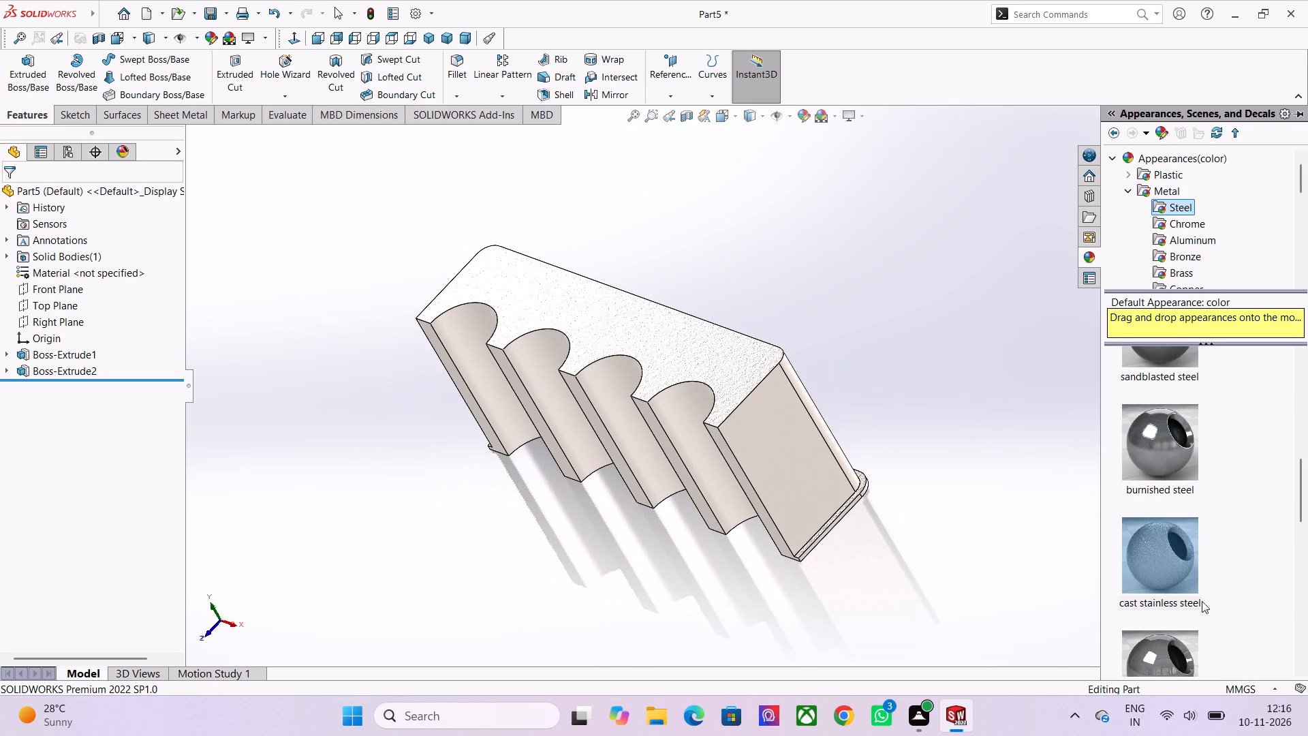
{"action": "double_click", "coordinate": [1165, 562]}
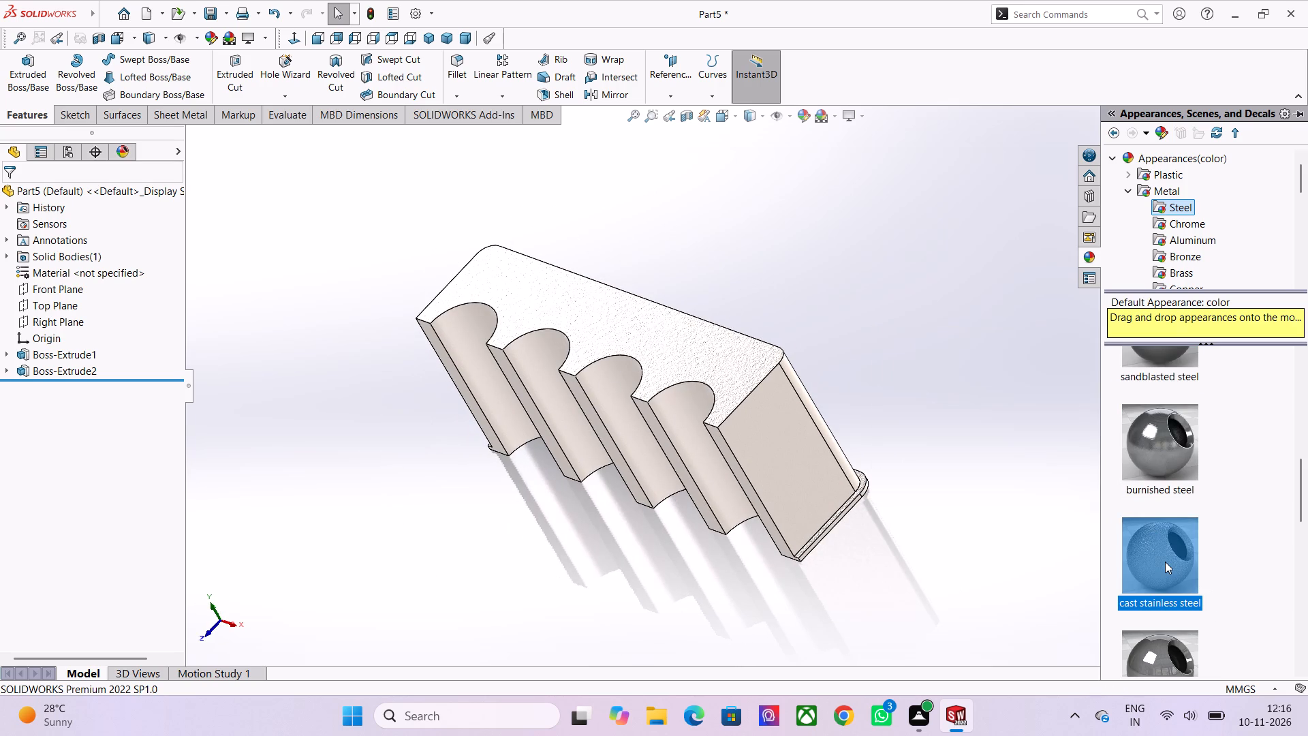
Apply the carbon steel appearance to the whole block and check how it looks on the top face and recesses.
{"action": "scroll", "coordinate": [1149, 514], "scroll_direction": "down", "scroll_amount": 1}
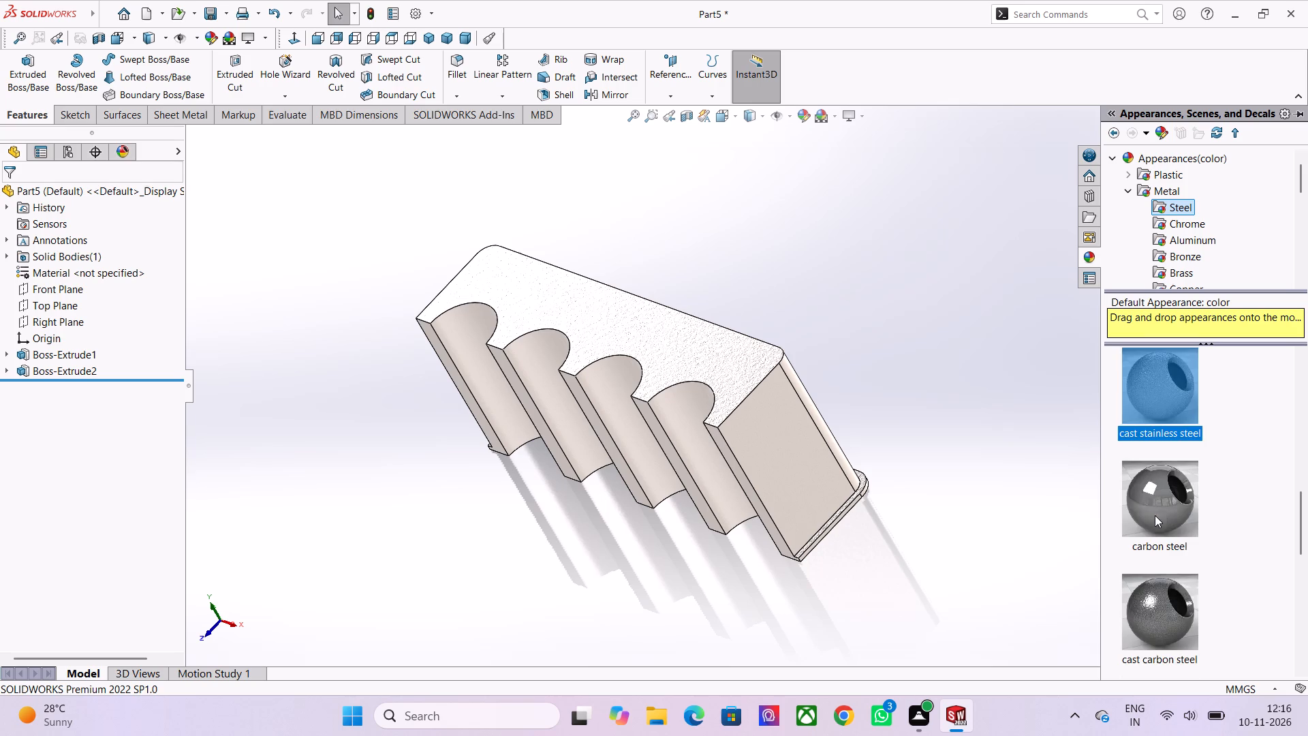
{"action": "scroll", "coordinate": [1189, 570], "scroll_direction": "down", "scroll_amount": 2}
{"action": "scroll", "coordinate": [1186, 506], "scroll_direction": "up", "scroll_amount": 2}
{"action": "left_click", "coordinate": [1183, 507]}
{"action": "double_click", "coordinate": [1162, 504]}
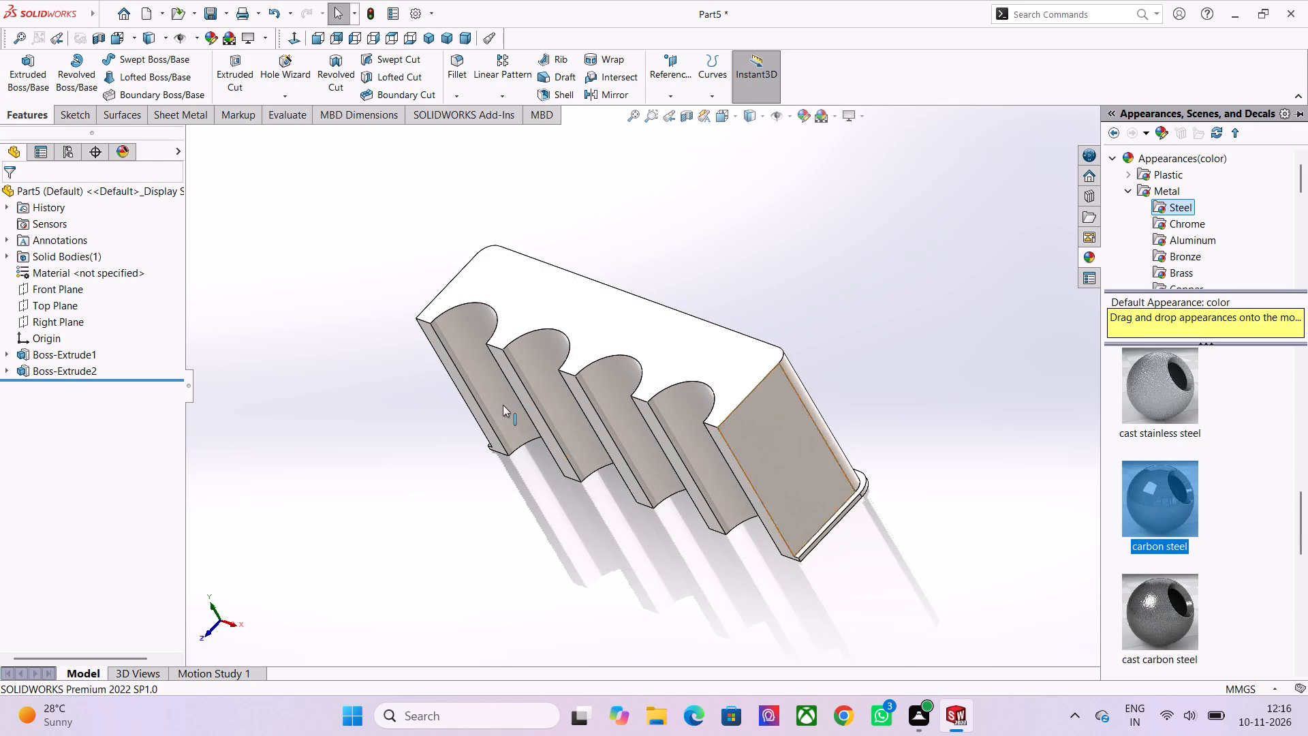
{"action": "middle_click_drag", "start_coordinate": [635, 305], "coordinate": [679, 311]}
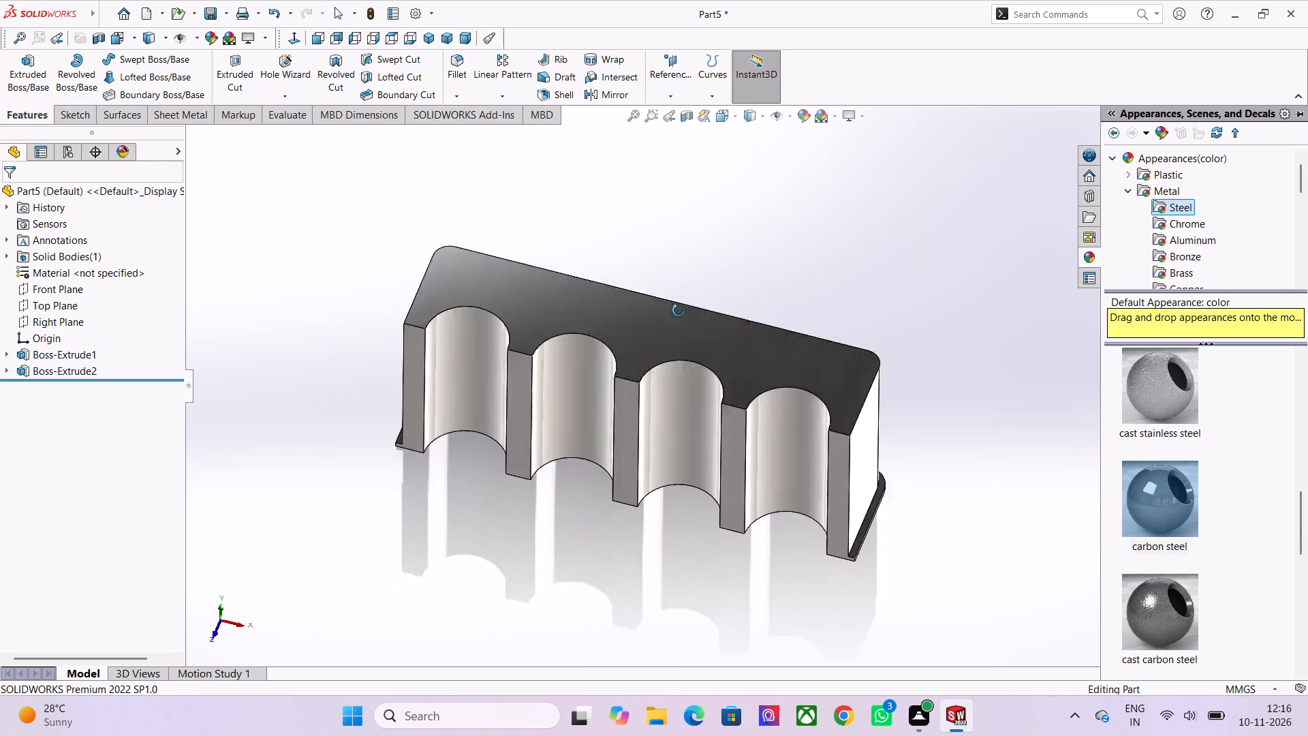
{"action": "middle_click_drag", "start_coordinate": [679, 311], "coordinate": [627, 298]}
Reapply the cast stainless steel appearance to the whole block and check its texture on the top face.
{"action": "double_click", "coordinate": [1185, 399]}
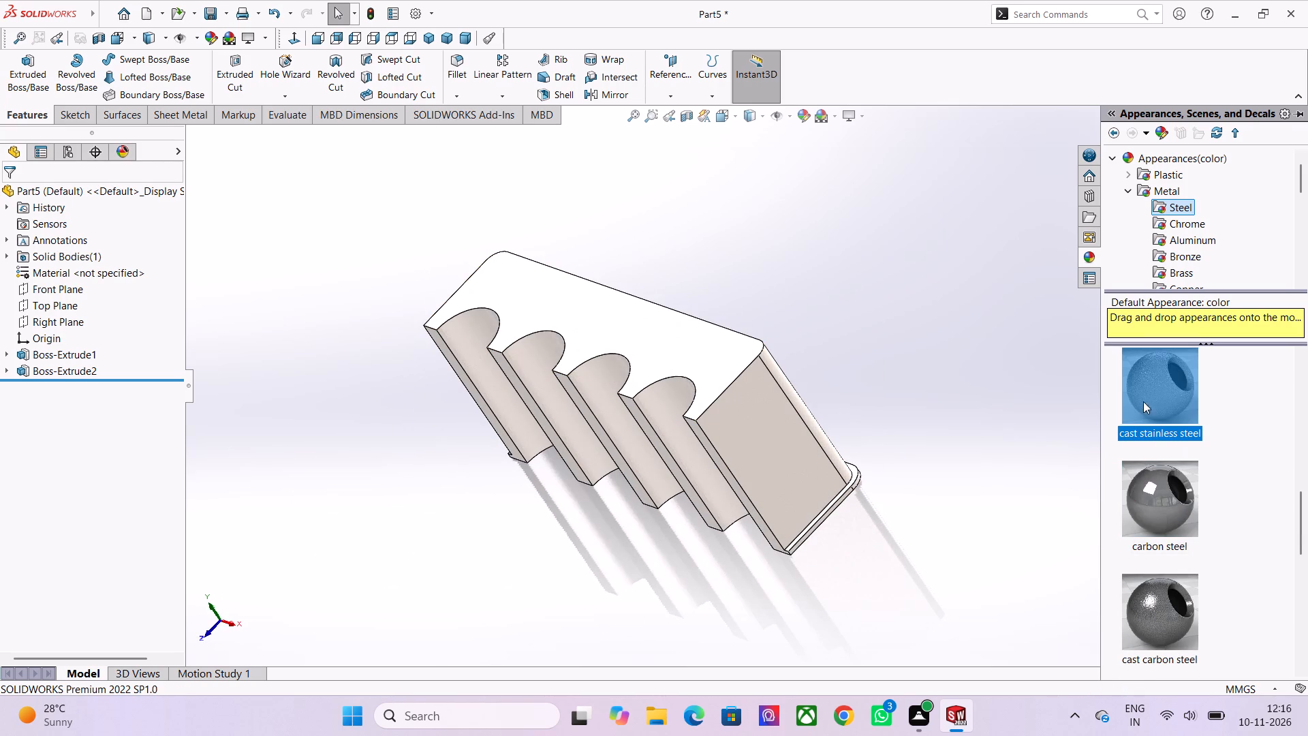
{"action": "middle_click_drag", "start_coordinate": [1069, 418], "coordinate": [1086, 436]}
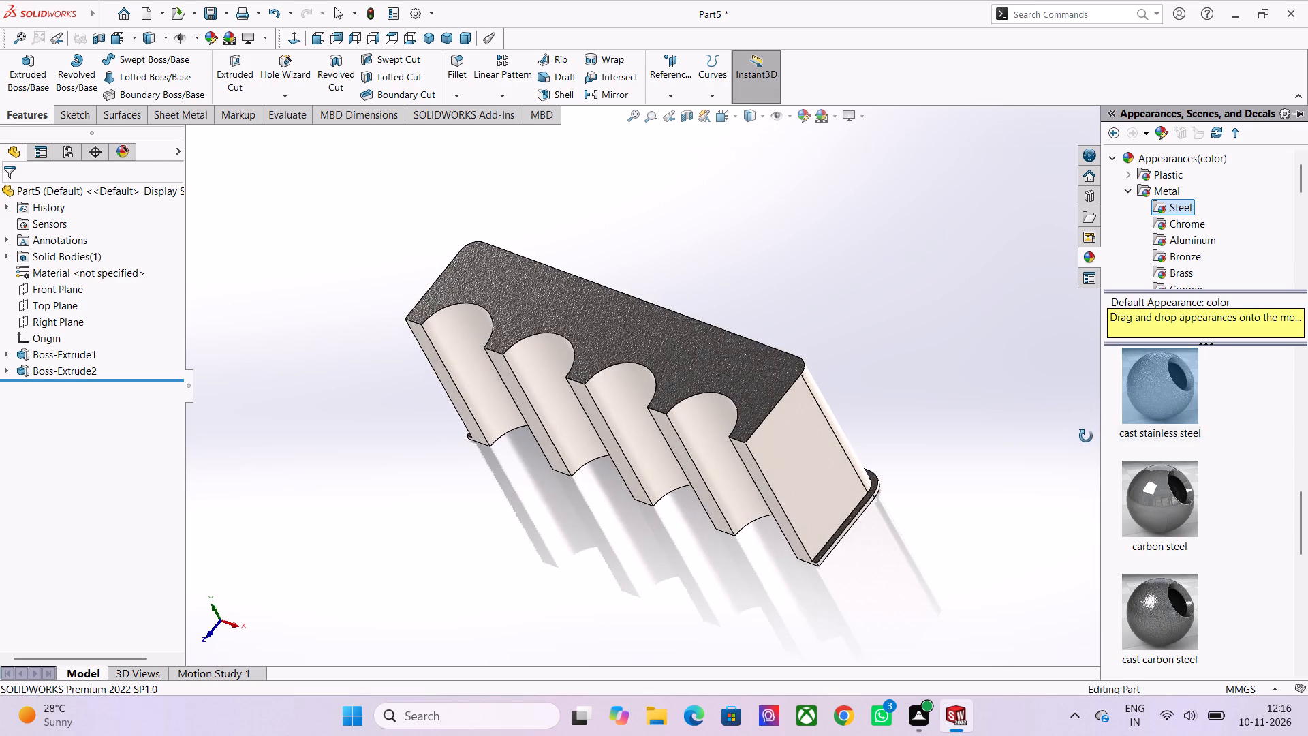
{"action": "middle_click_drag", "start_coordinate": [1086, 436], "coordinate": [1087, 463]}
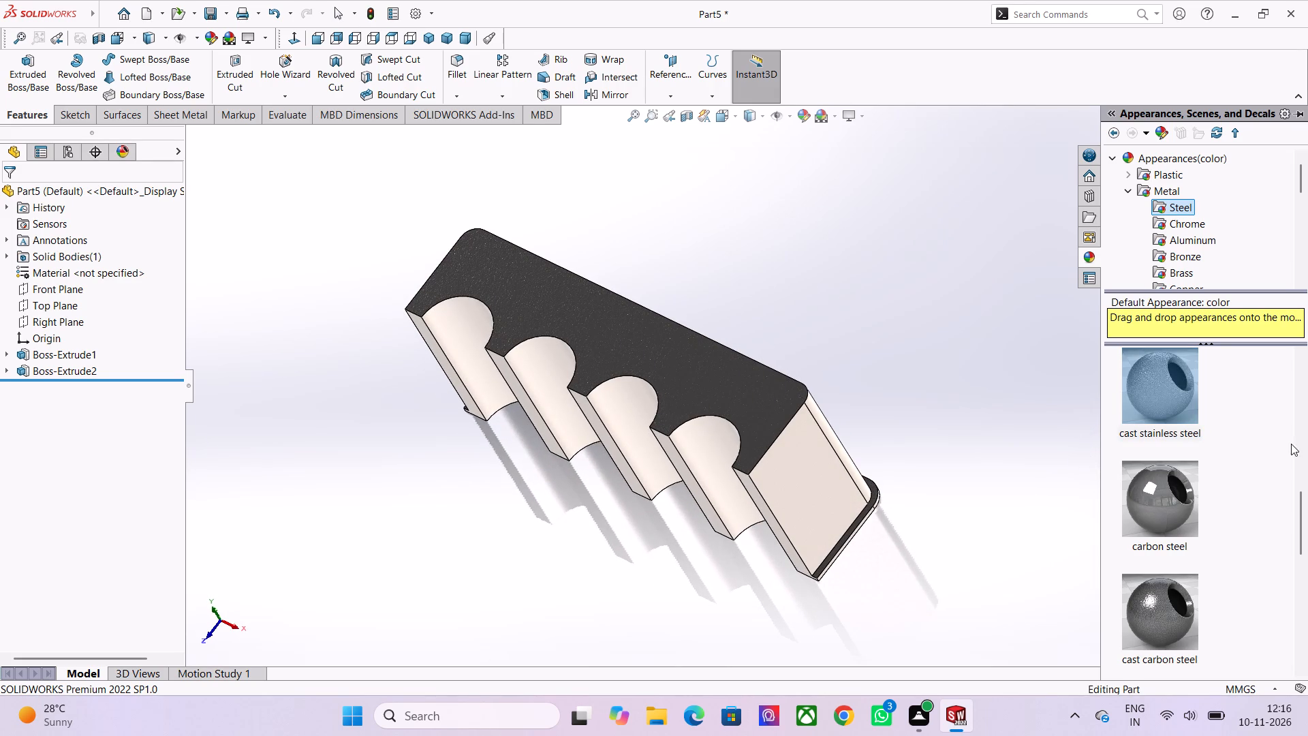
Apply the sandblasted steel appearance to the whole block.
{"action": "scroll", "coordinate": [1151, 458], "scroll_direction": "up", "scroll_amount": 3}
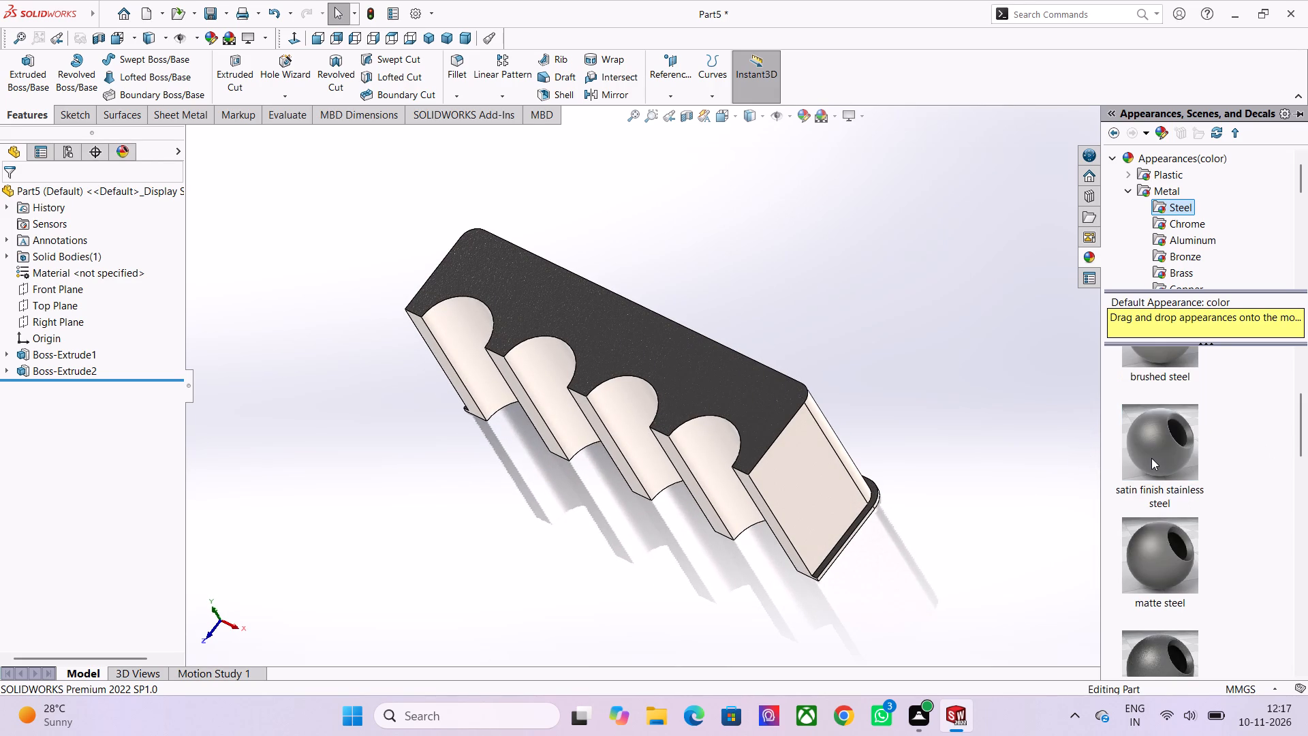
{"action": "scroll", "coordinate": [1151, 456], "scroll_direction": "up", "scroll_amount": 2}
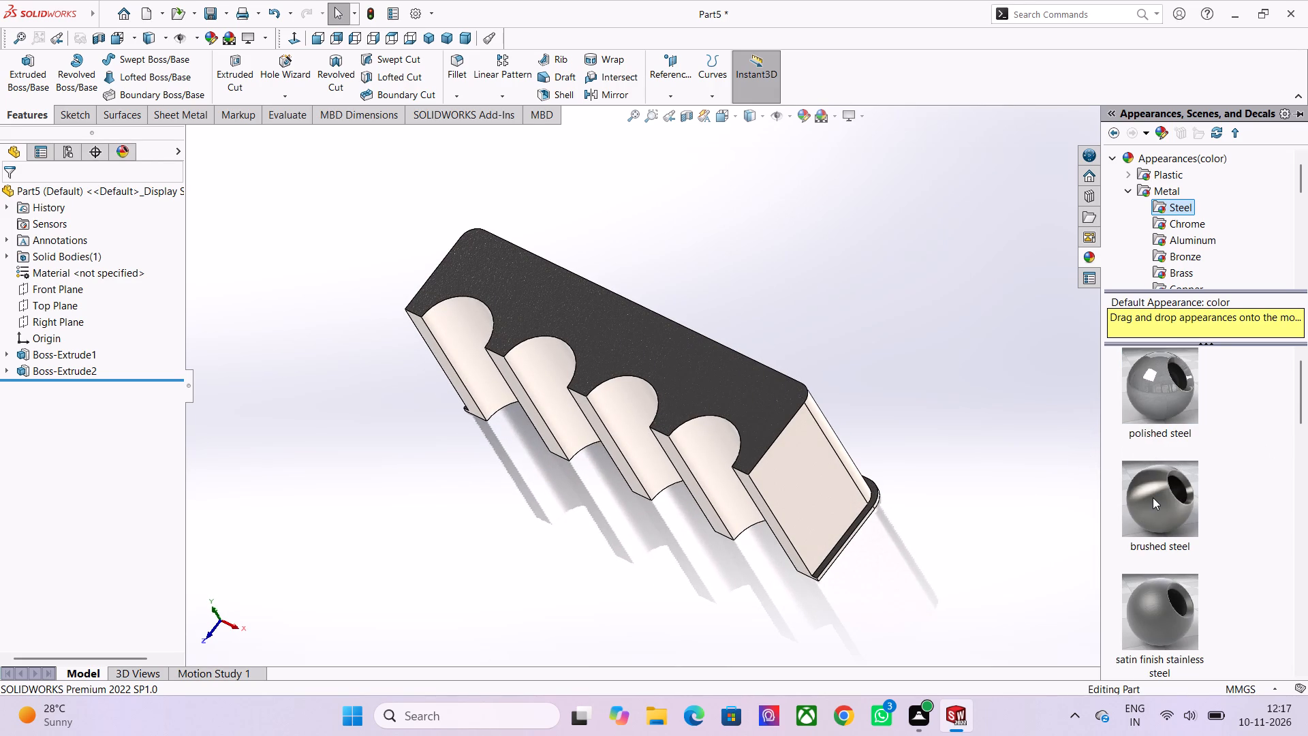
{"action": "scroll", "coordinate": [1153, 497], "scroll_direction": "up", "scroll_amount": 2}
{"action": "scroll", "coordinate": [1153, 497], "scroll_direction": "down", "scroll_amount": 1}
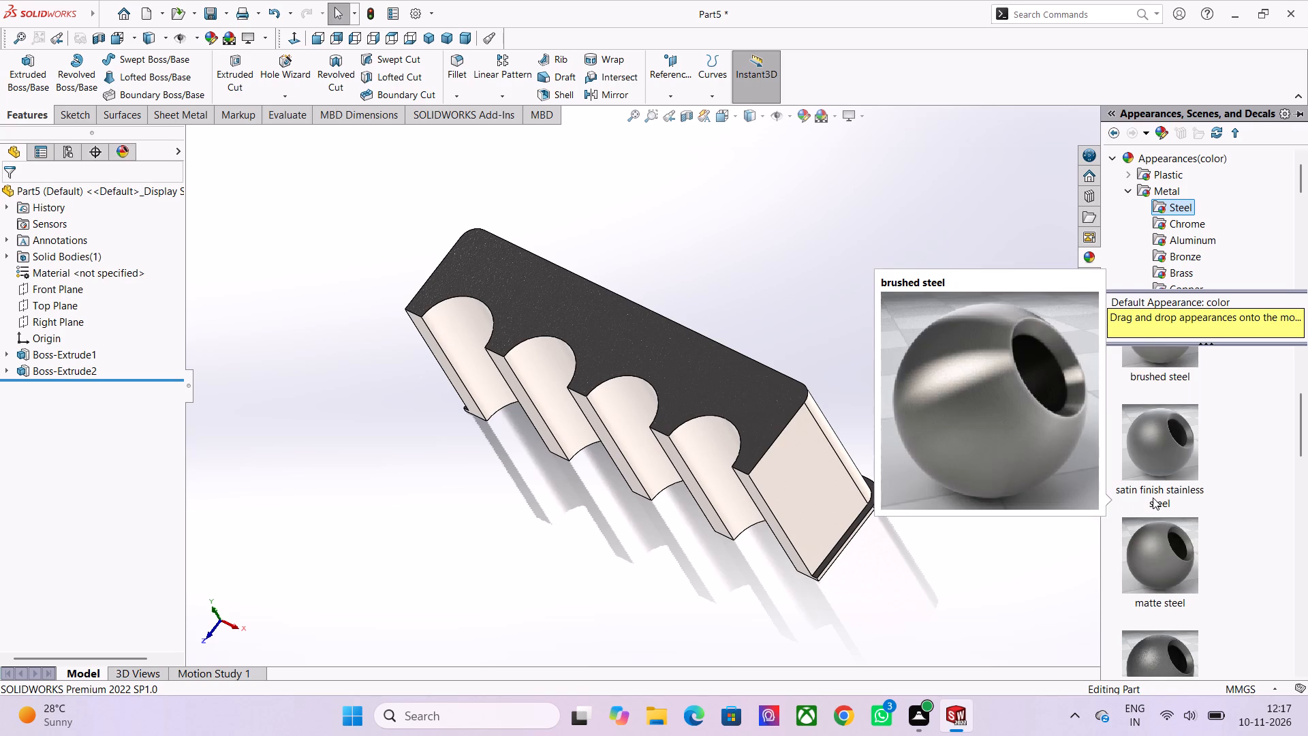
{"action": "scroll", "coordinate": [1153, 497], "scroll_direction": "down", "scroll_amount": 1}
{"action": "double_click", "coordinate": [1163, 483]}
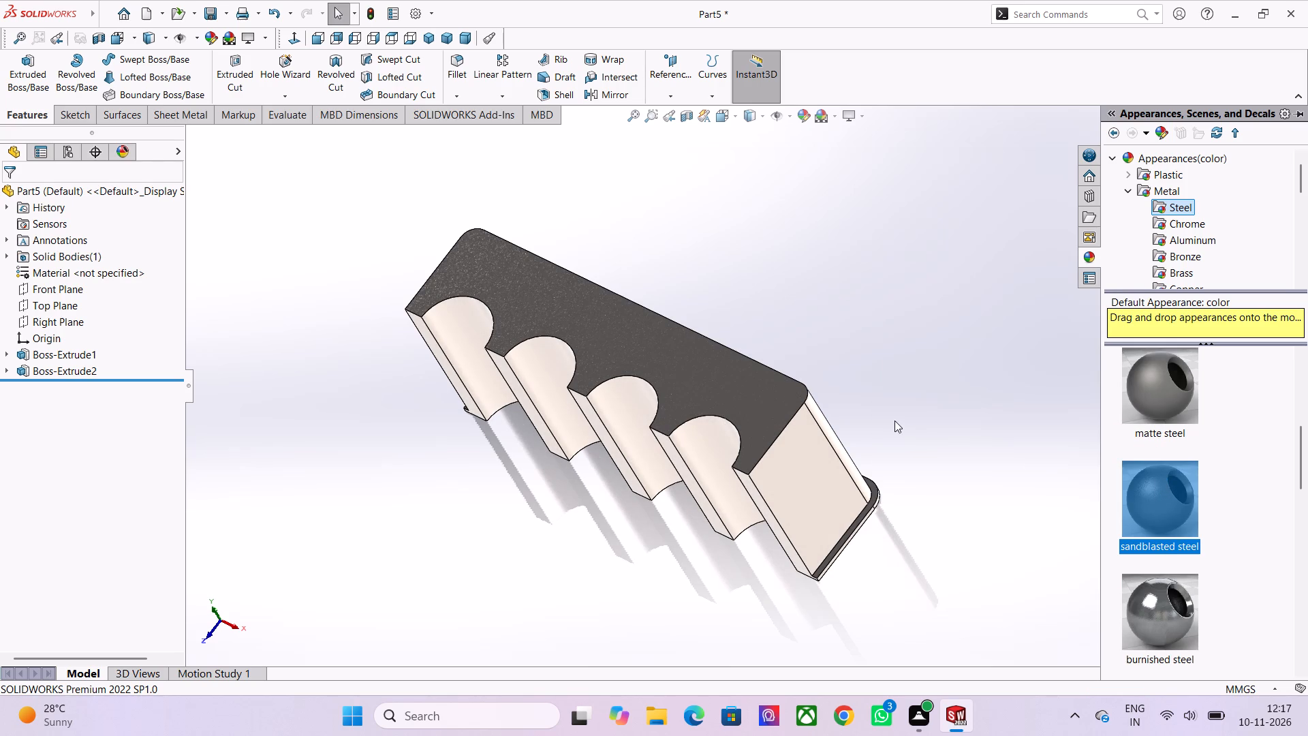
Examine the sandblasted steel finish on the block's top face, rounded recesses and end faces under changing view angles.
{"action": "middle_click_drag", "start_coordinate": [824, 317], "coordinate": [825, 399]}
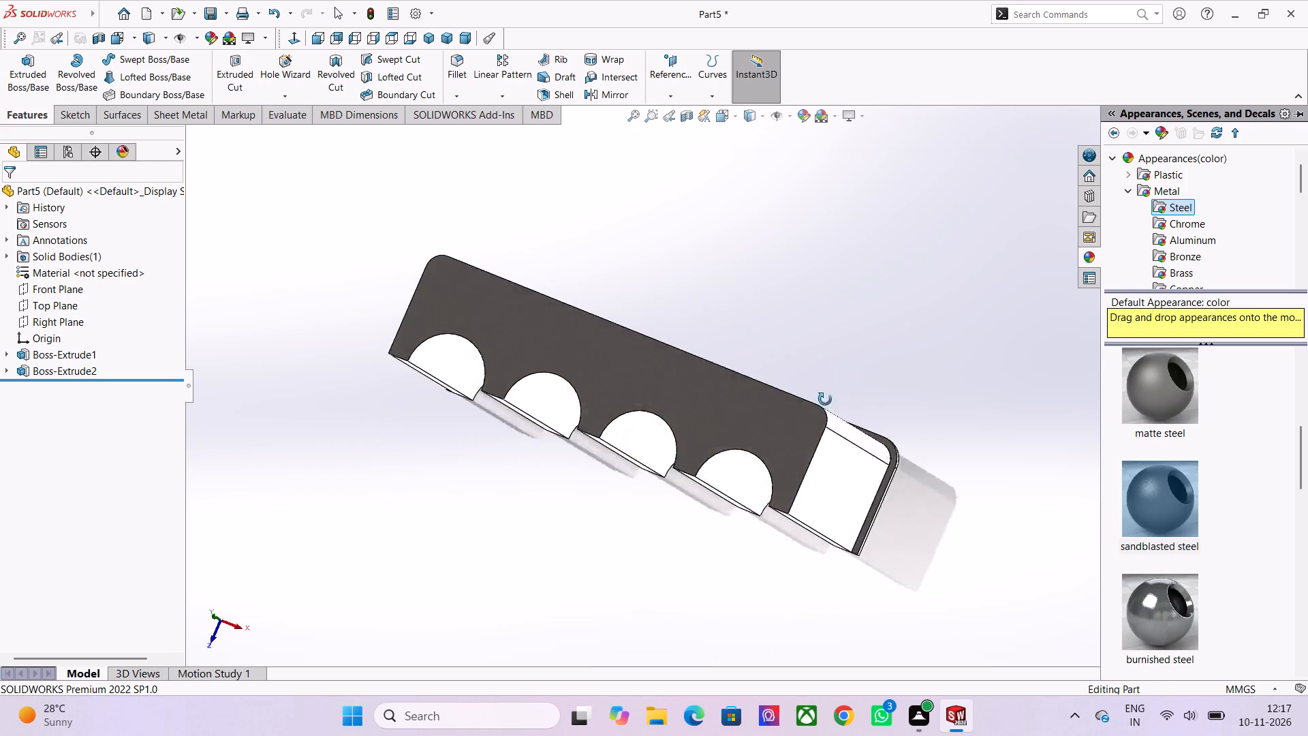
{"action": "middle_click_drag", "start_coordinate": [825, 399], "coordinate": [1080, 568]}
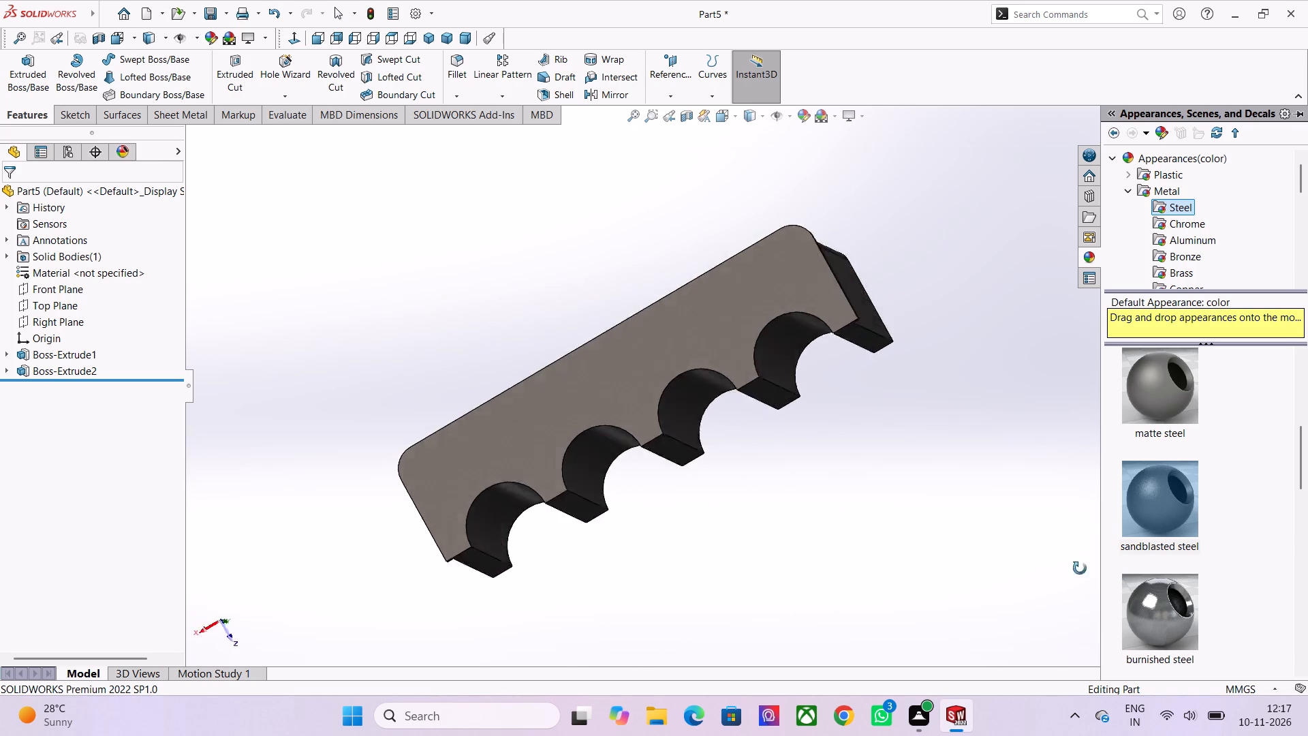
{"action": "middle_click_drag", "start_coordinate": [1080, 568], "coordinate": [785, 523]}
{"action": "middle_click_drag", "start_coordinate": [579, 522], "coordinate": [735, 439]}
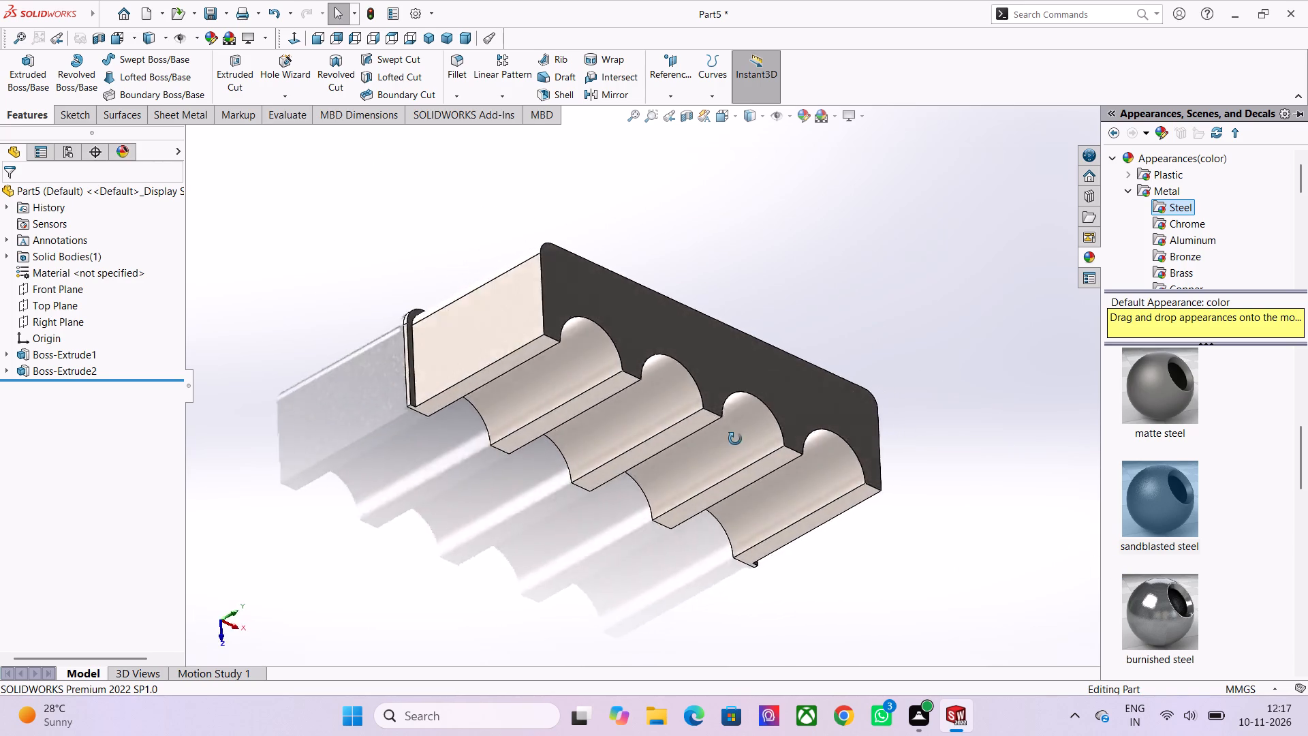
{"action": "middle_click_drag", "start_coordinate": [735, 439], "coordinate": [762, 532]}
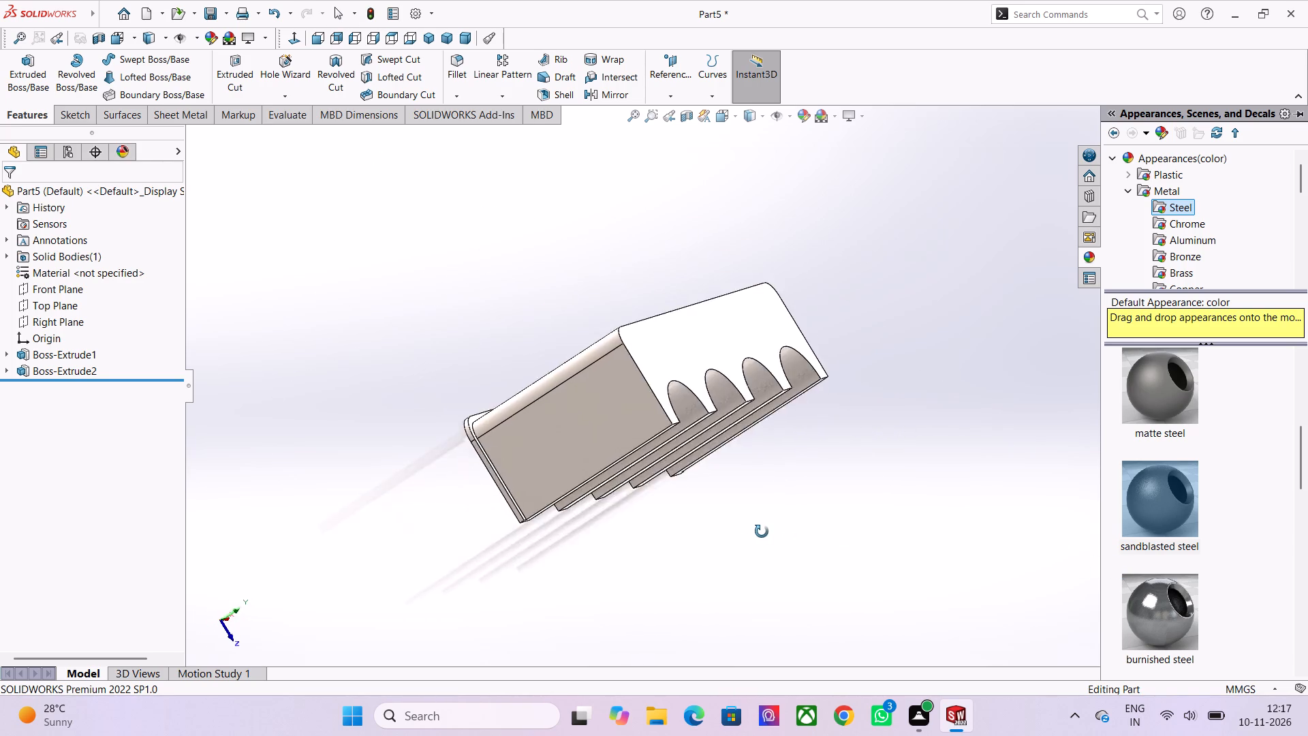
{"action": "middle_click_drag", "start_coordinate": [762, 532], "coordinate": [605, 589]}
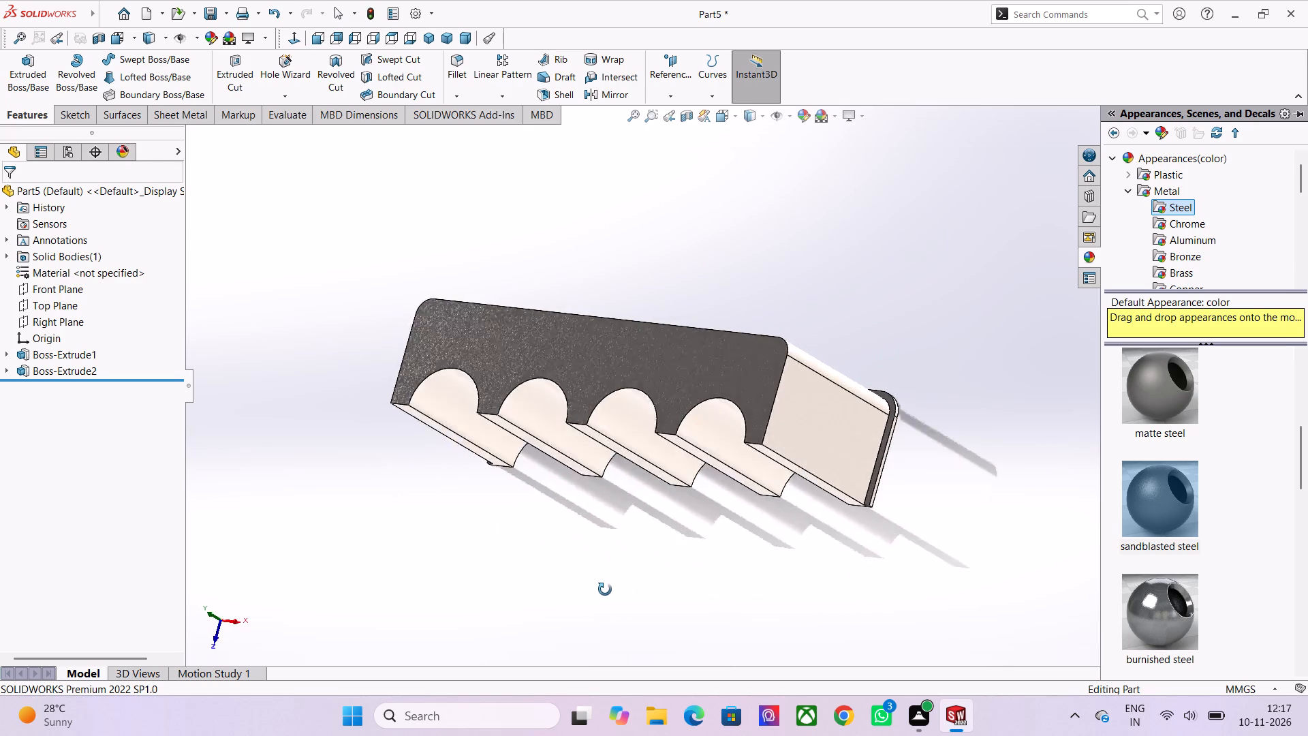
{"action": "middle_click_drag", "start_coordinate": [605, 589], "coordinate": [602, 595]}
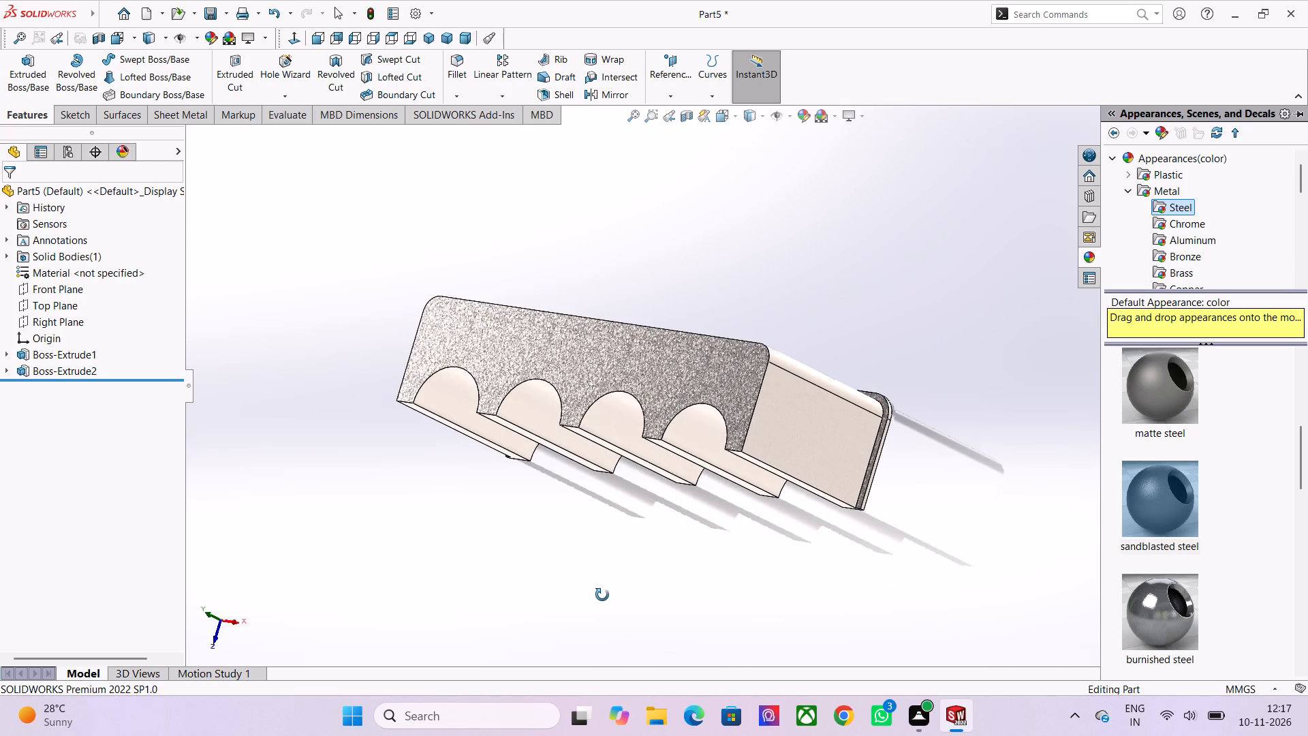
{"action": "middle_click_drag", "start_coordinate": [602, 595], "coordinate": [693, 569]}
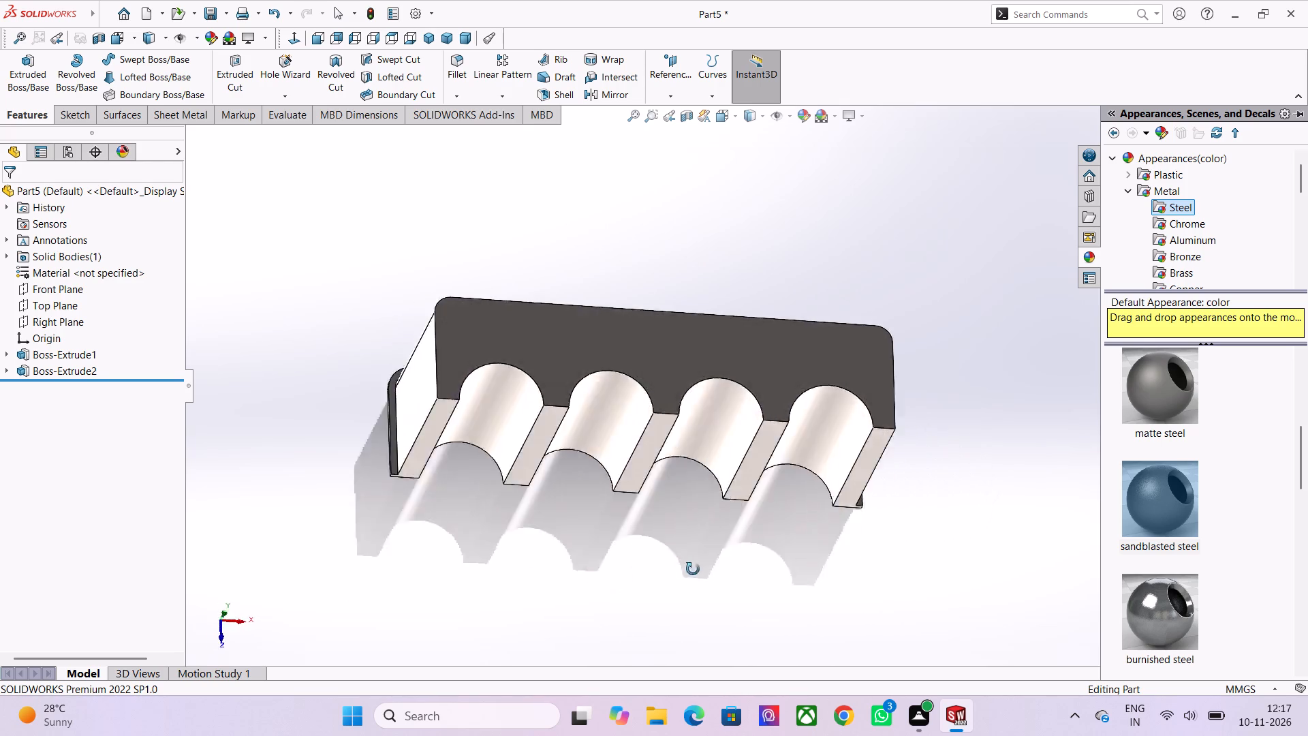
{"action": "middle_click_drag", "start_coordinate": [693, 569], "coordinate": [663, 417]}
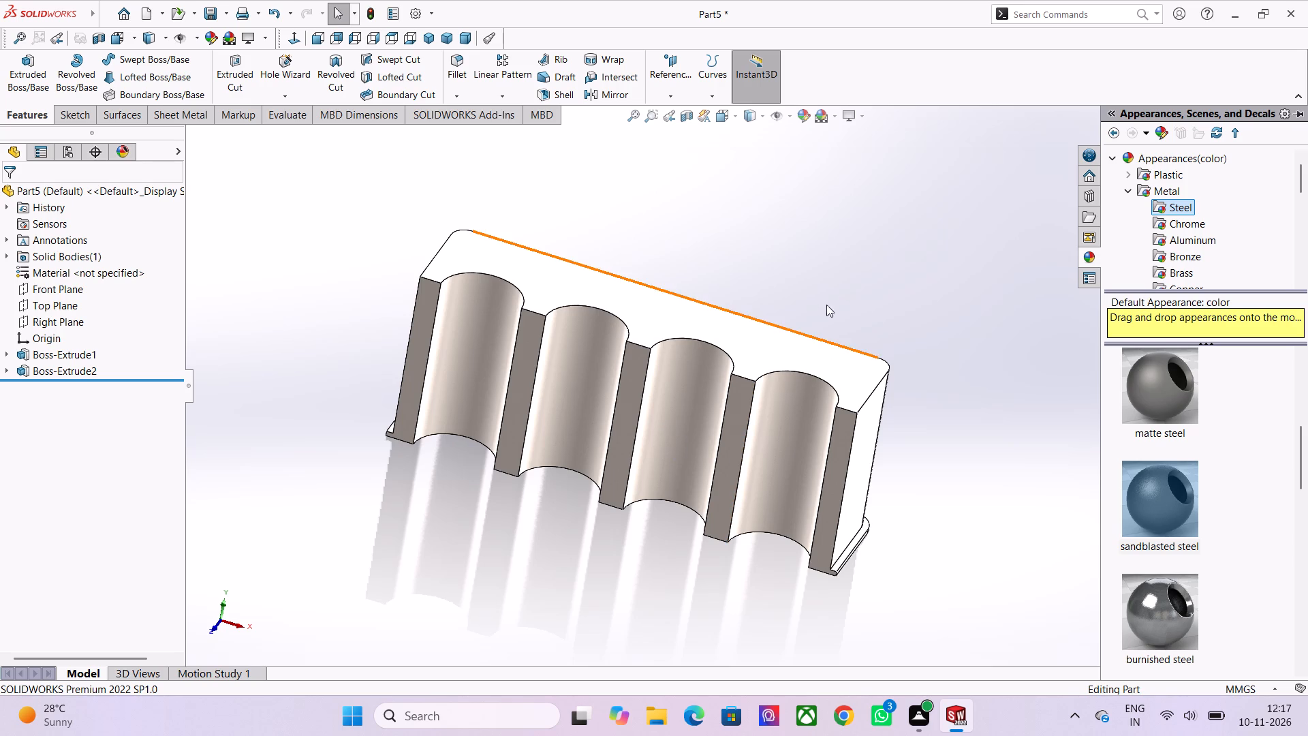
Apply the chain link steel appearance to the whole block.
{"action": "scroll", "coordinate": [933, 377], "scroll_direction": "up", "scroll_amount": 1}
{"action": "scroll", "coordinate": [1153, 552], "scroll_direction": "down", "scroll_amount": 4}
{"action": "left_click", "coordinate": [1160, 358]}
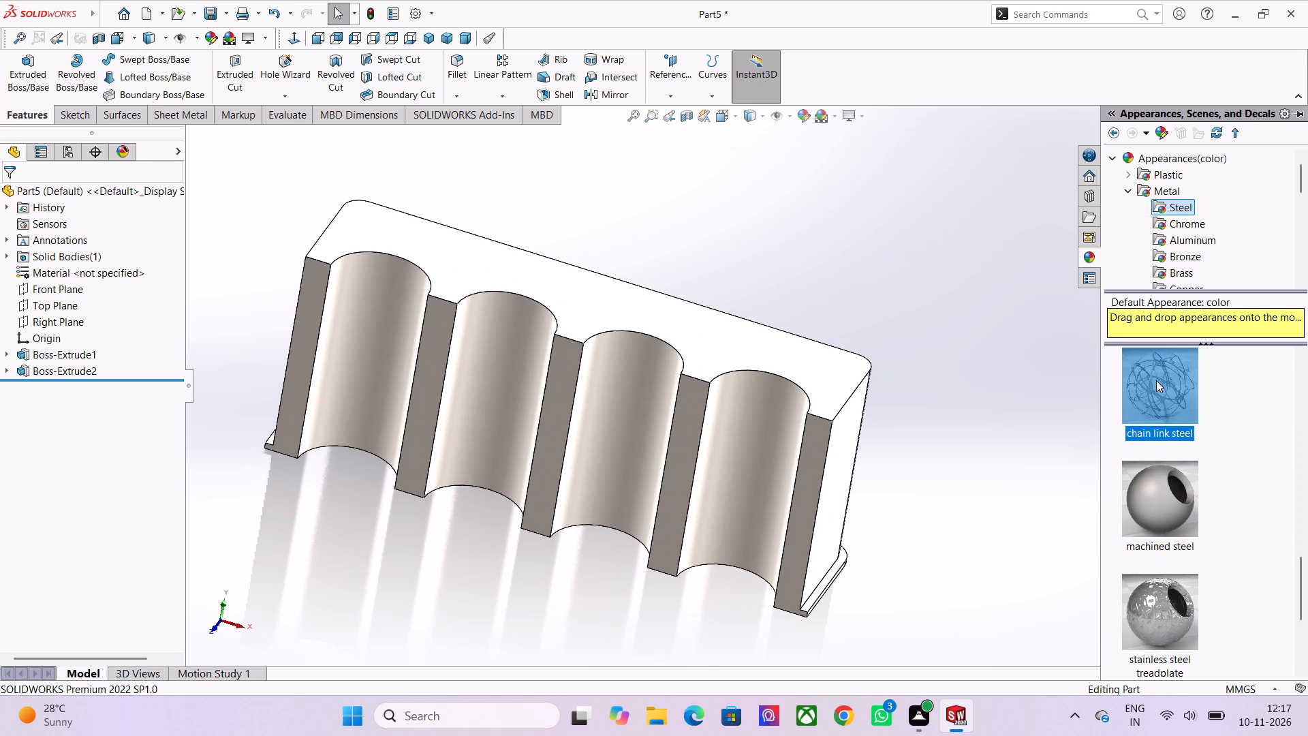
{"action": "double_click", "coordinate": [1156, 380]}
Examine the chain link steel pattern close up on the block's top face and rounded recesses.
{"action": "scroll", "coordinate": [646, 346], "scroll_direction": "up", "scroll_amount": 2}
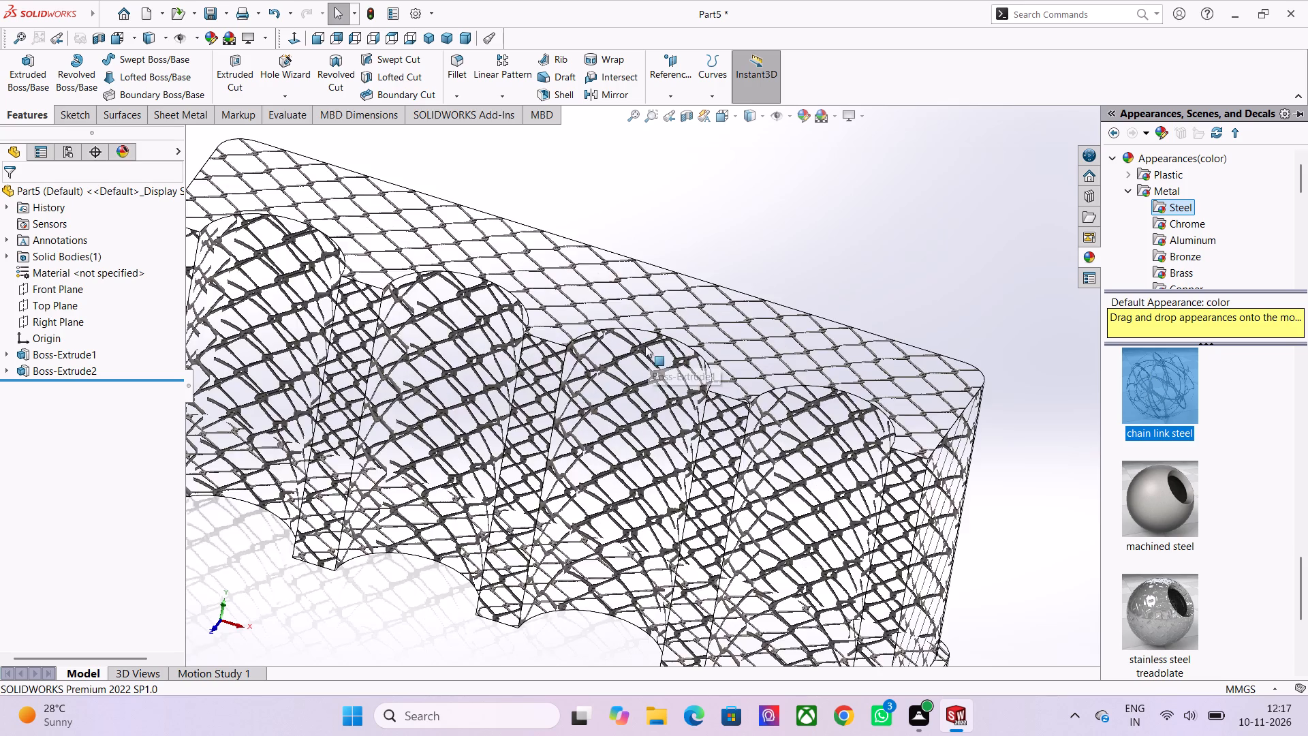
{"action": "scroll", "coordinate": [638, 353], "scroll_direction": "up", "scroll_amount": 7}
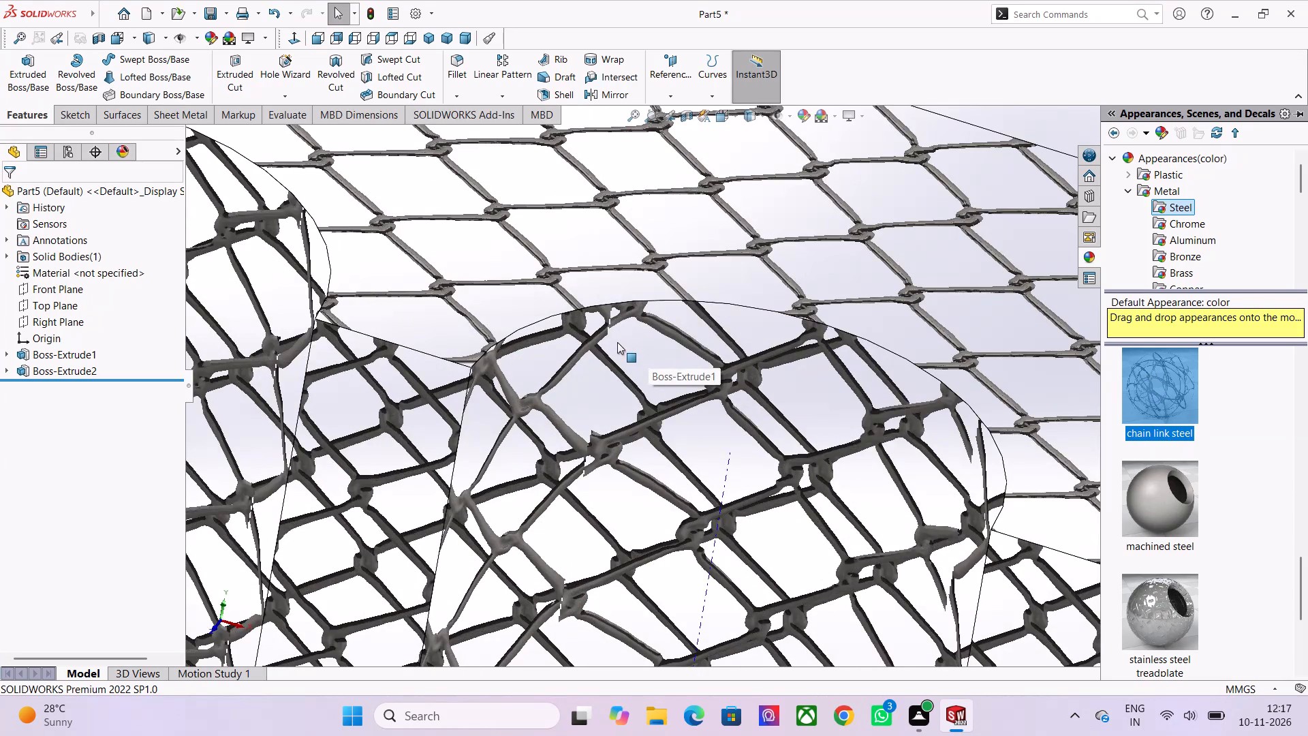
{"action": "scroll", "coordinate": [617, 342], "scroll_direction": "up", "scroll_amount": 4}
{"action": "scroll", "coordinate": [621, 403], "scroll_direction": "up", "scroll_amount": 4}
{"action": "scroll", "coordinate": [621, 404], "scroll_direction": "down", "scroll_amount": 3}
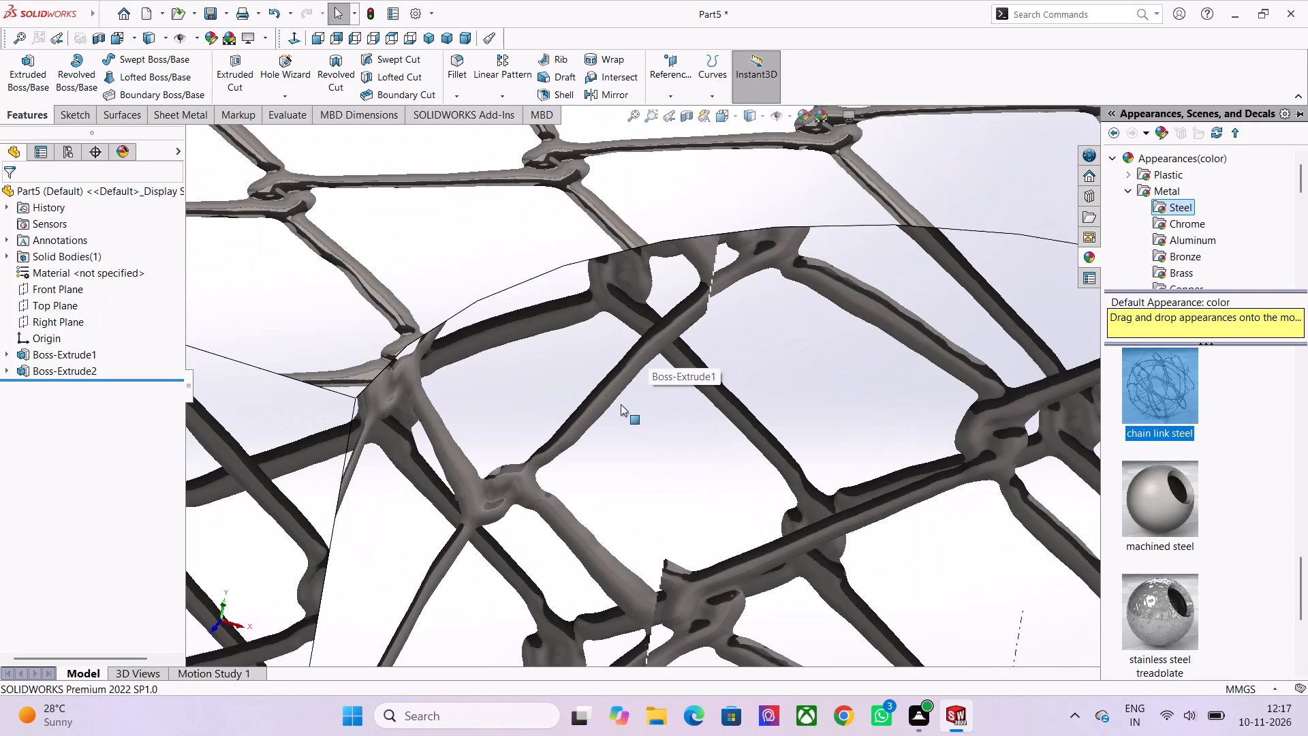
{"action": "scroll", "coordinate": [621, 404], "scroll_direction": "down", "scroll_amount": 2}
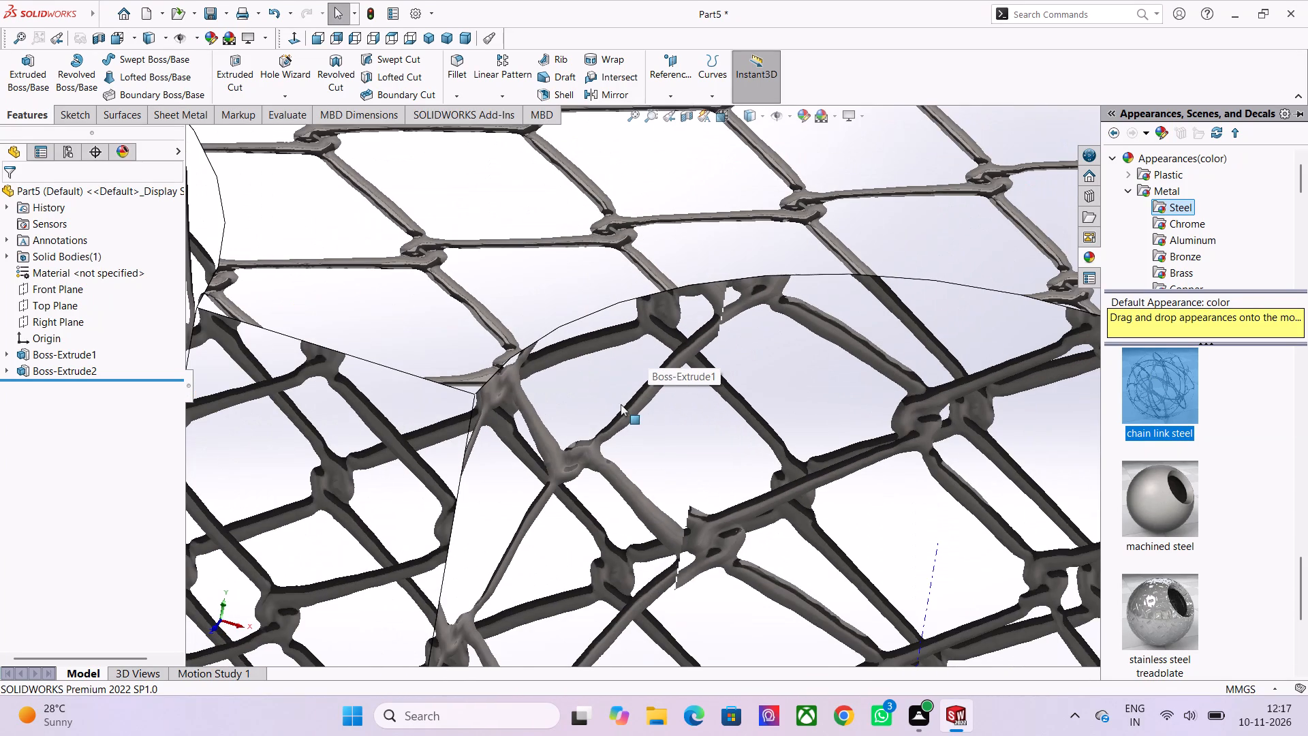
{"action": "scroll", "coordinate": [648, 452], "scroll_direction": "down", "scroll_amount": 1}
{"action": "scroll", "coordinate": [813, 476], "scroll_direction": "down", "scroll_amount": 8}
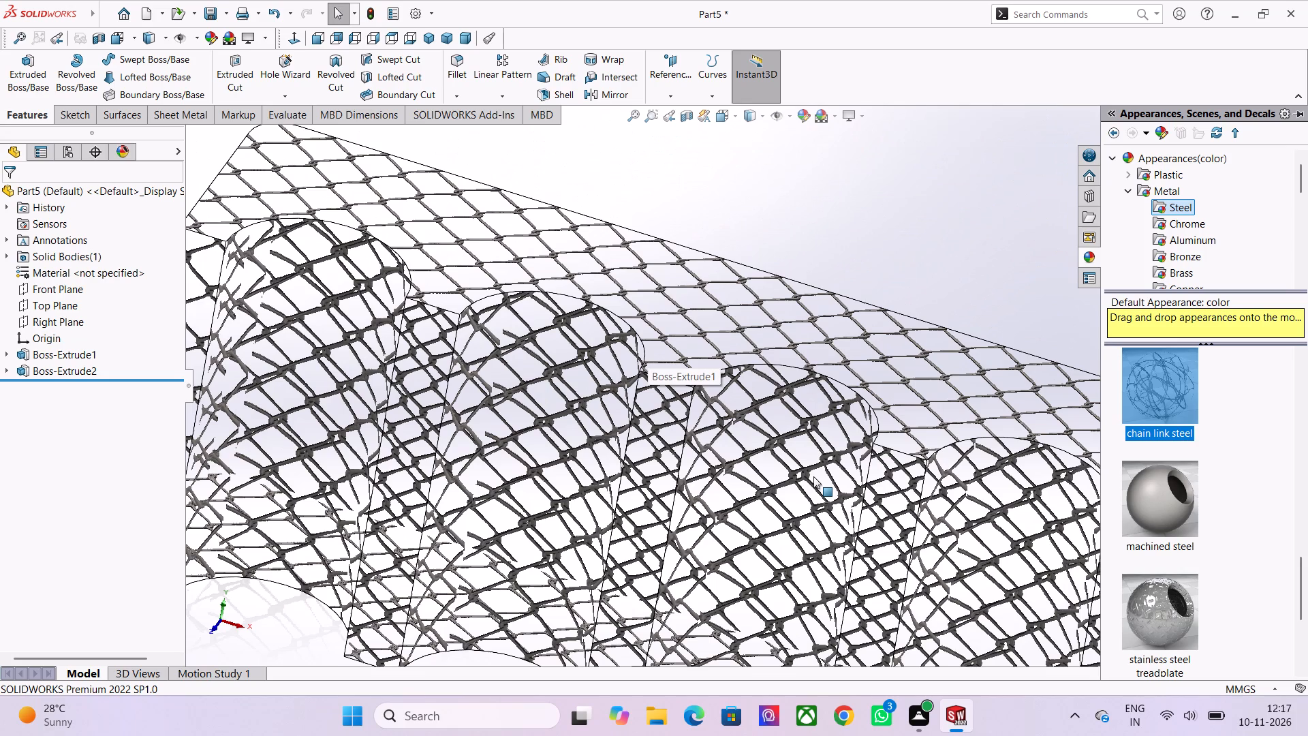
{"action": "scroll", "coordinate": [815, 474], "scroll_direction": "down", "scroll_amount": 2}
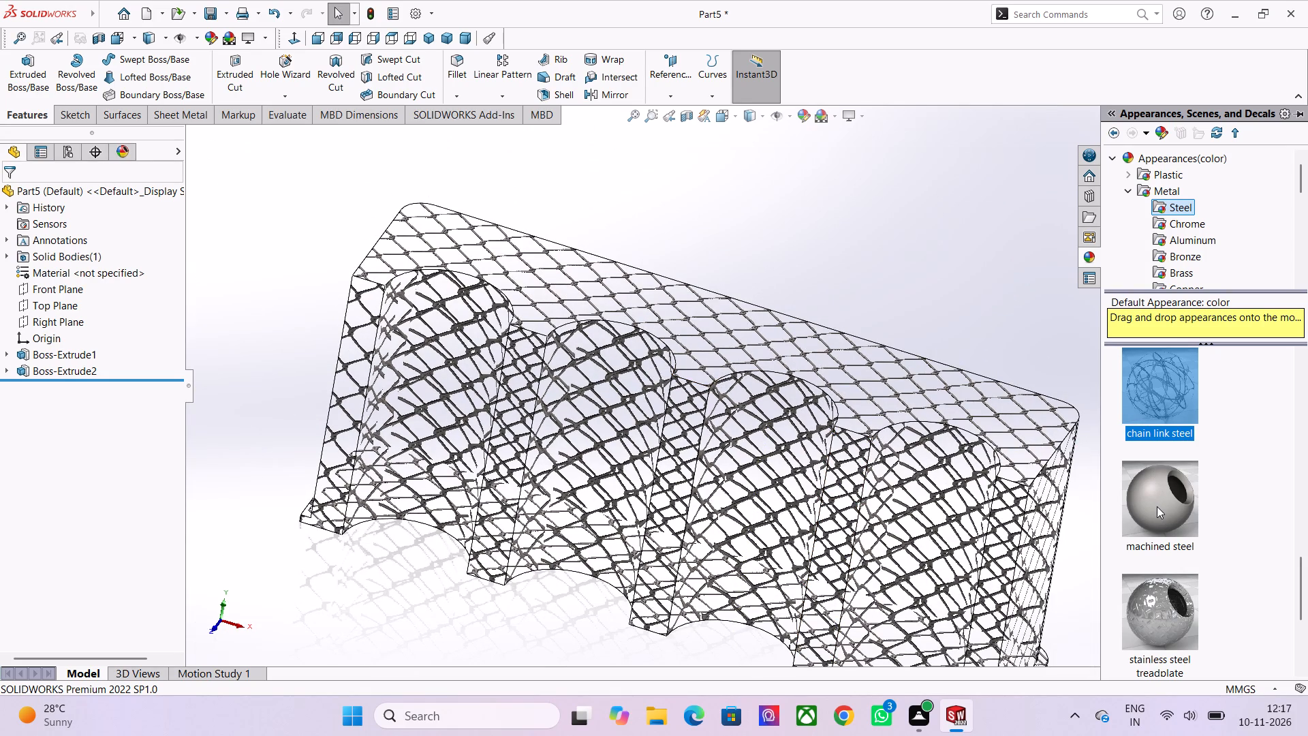
Look through the steel appearances, from wrought steel back to polished steel, for an alternative finish for the block.
{"action": "scroll", "coordinate": [1157, 506], "scroll_direction": "down", "scroll_amount": 3}
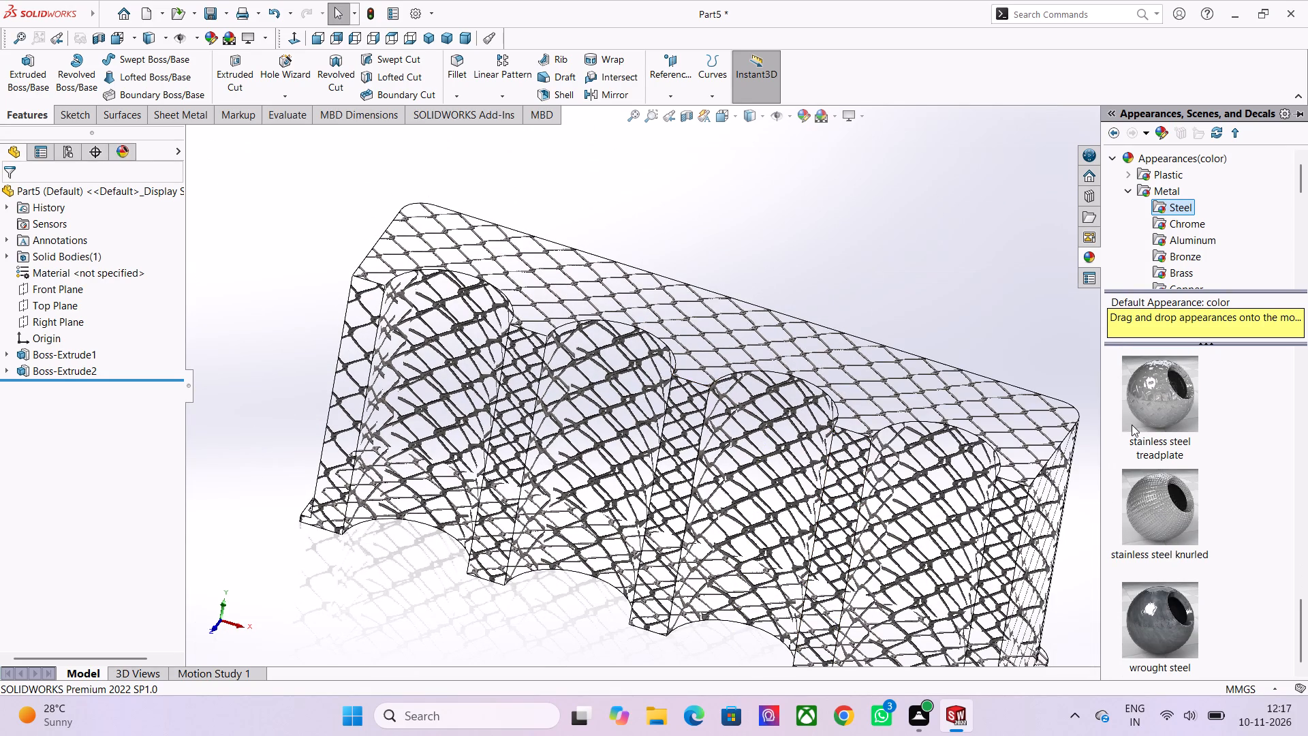
{"action": "scroll", "coordinate": [1132, 425], "scroll_direction": "up", "scroll_amount": 6}
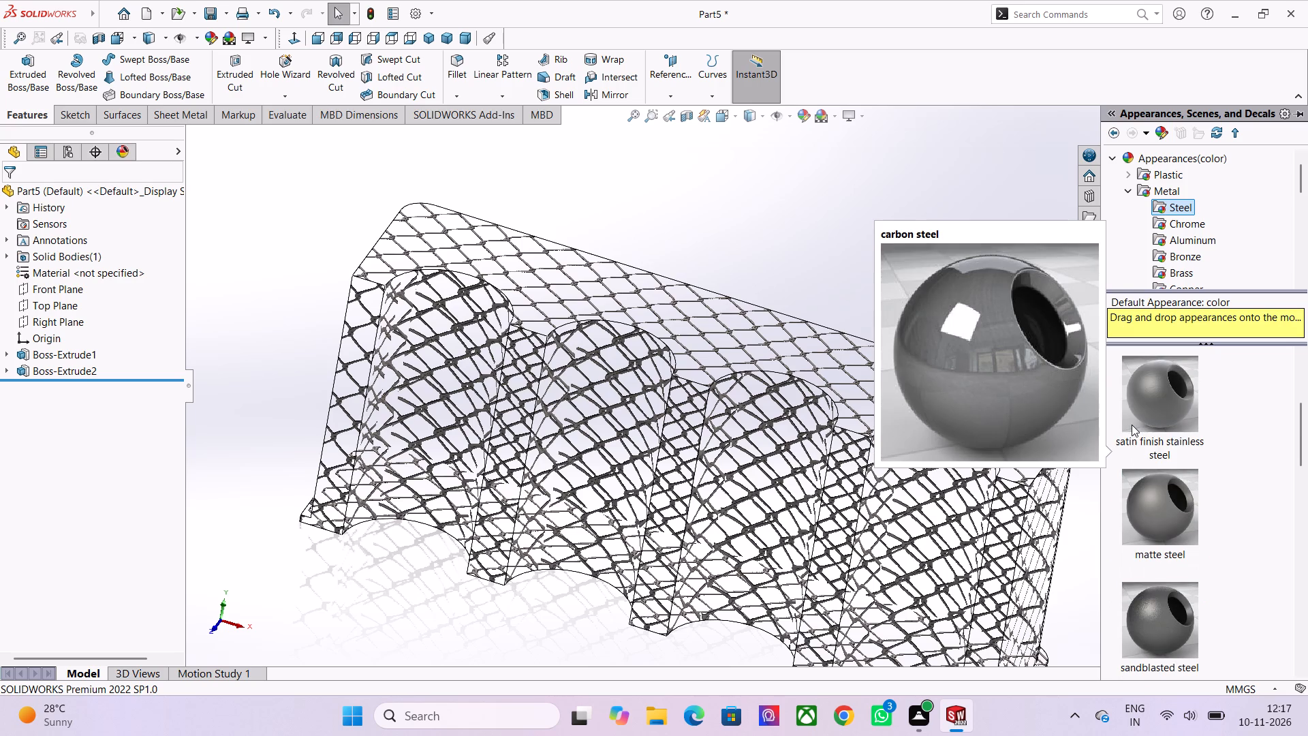
{"action": "scroll", "coordinate": [1132, 425], "scroll_direction": "up", "scroll_amount": 4}
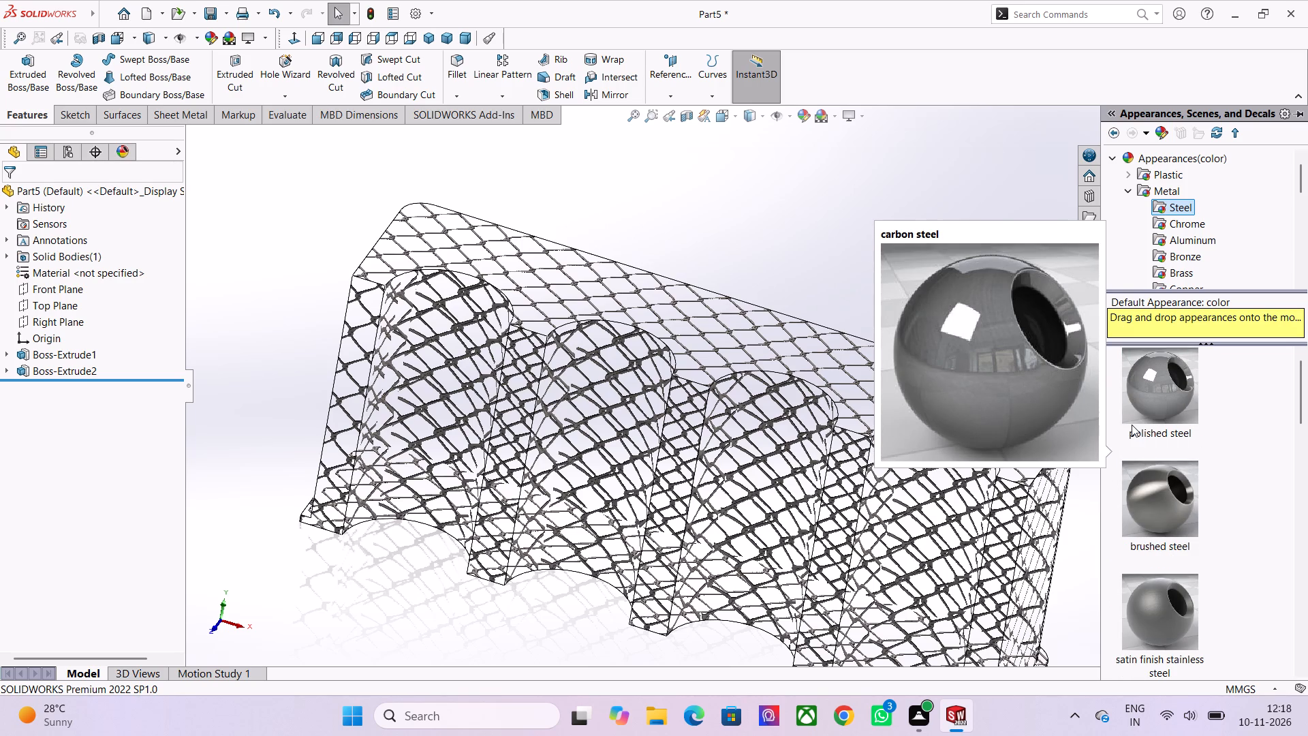
{"action": "scroll", "coordinate": [1160, 532], "scroll_direction": "down", "scroll_amount": 1}
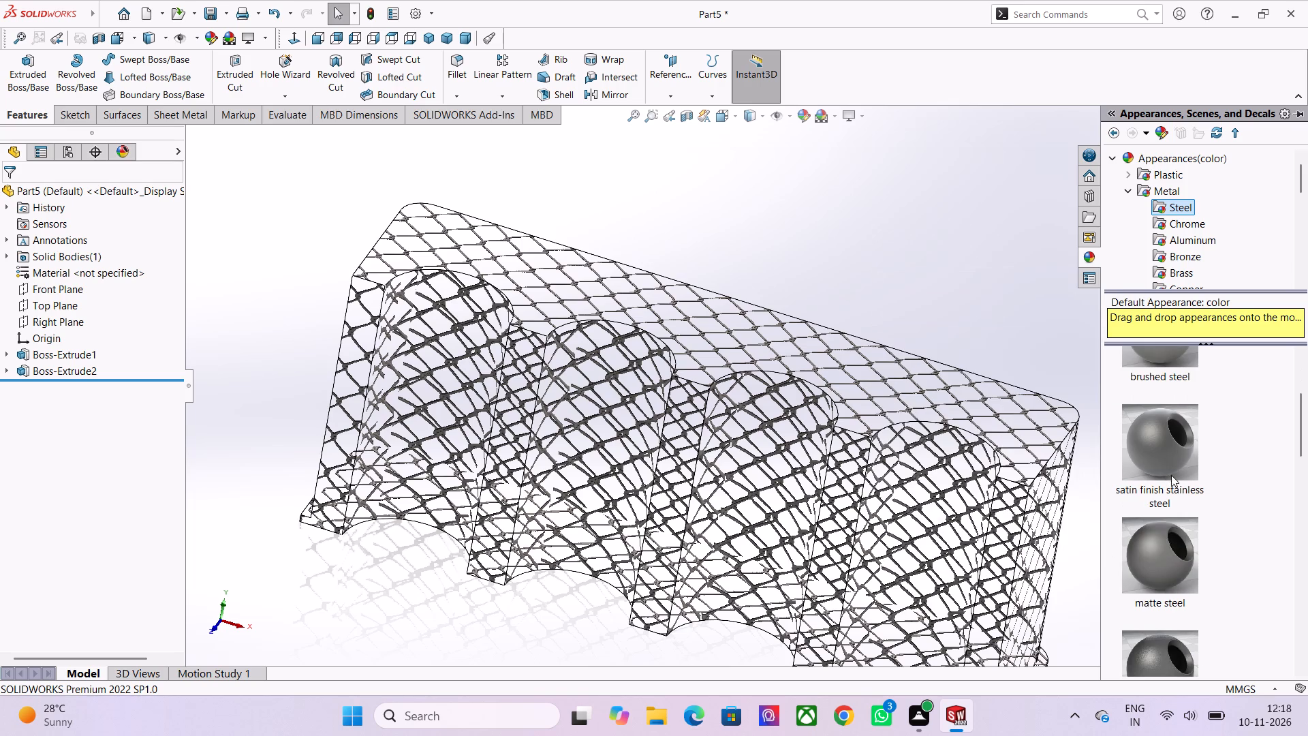
{"action": "scroll", "coordinate": [1181, 454], "scroll_direction": "up", "scroll_amount": 3}
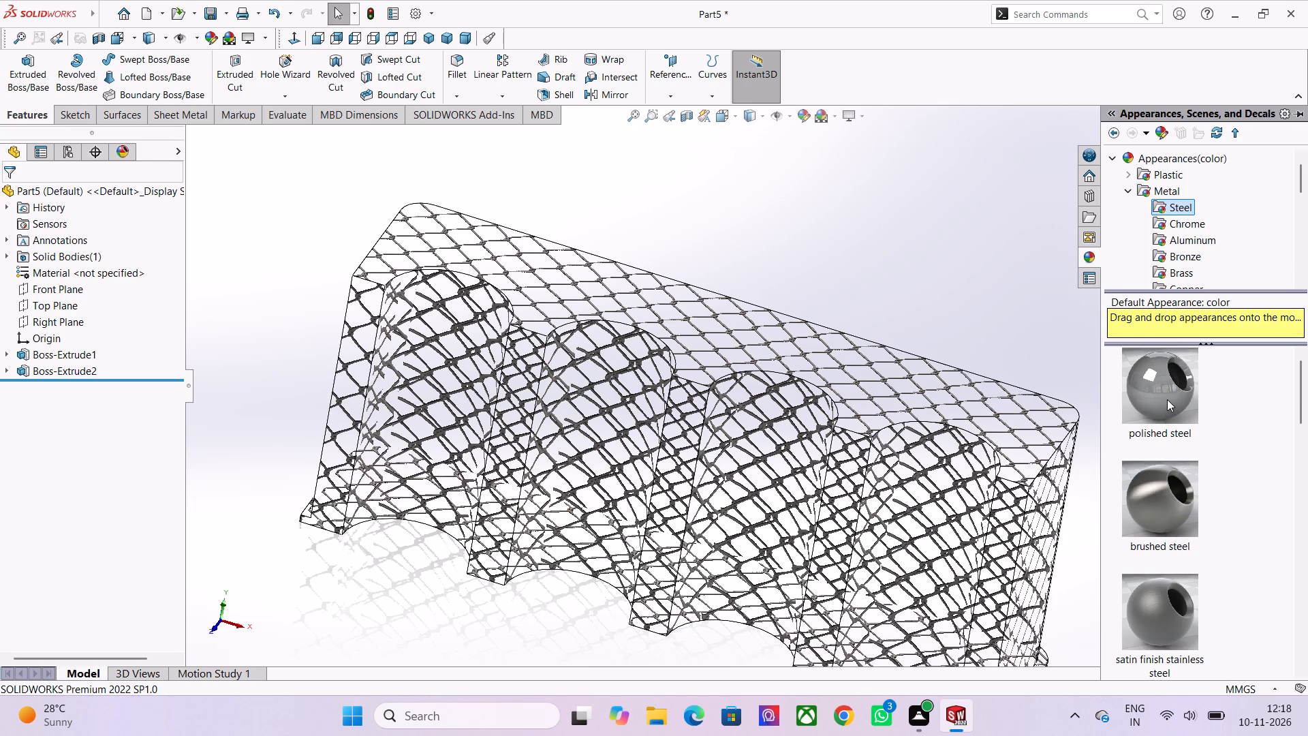
{"action": "scroll", "coordinate": [1149, 383], "scroll_direction": "up", "scroll_amount": 1}
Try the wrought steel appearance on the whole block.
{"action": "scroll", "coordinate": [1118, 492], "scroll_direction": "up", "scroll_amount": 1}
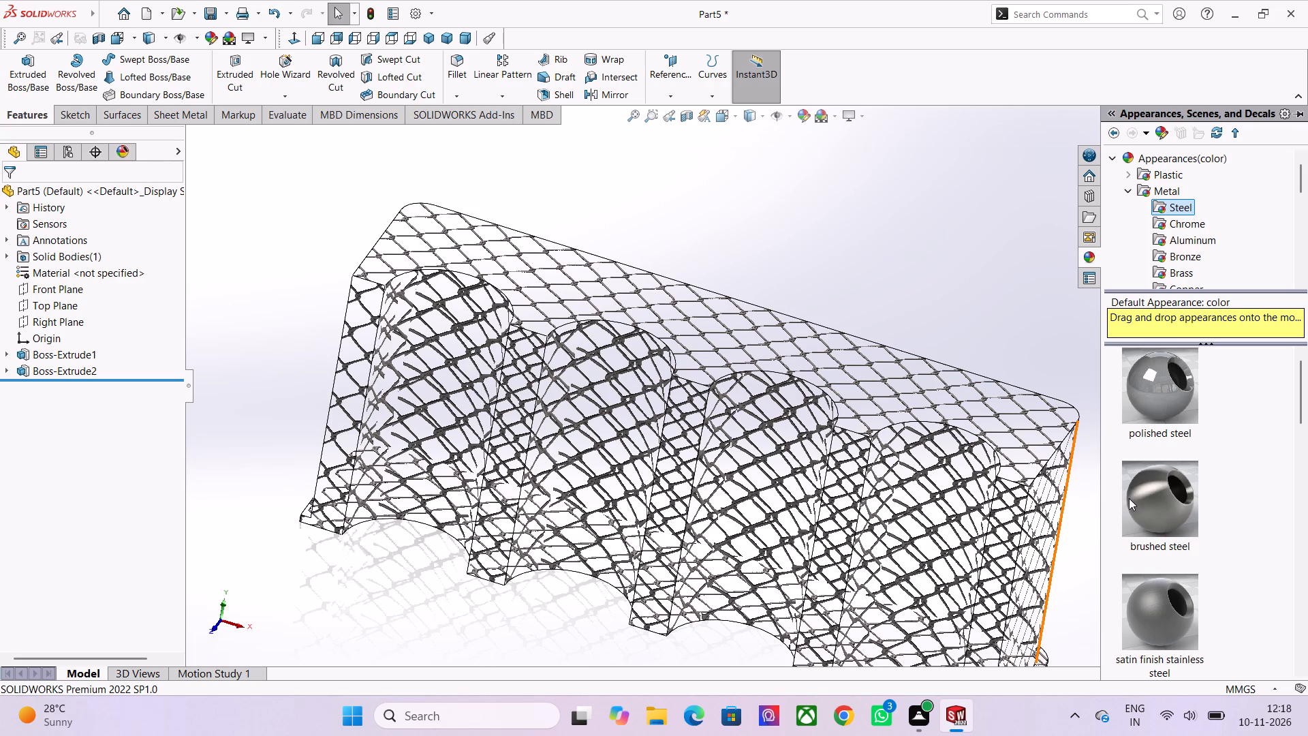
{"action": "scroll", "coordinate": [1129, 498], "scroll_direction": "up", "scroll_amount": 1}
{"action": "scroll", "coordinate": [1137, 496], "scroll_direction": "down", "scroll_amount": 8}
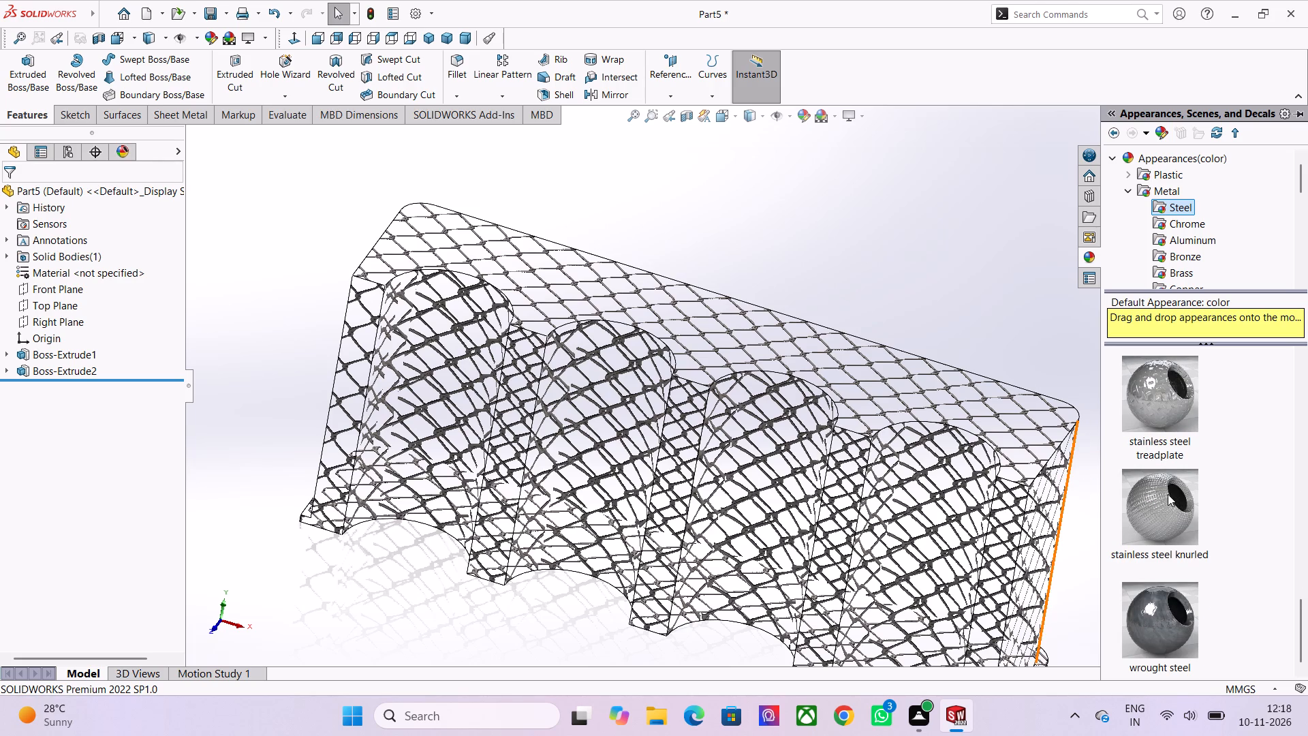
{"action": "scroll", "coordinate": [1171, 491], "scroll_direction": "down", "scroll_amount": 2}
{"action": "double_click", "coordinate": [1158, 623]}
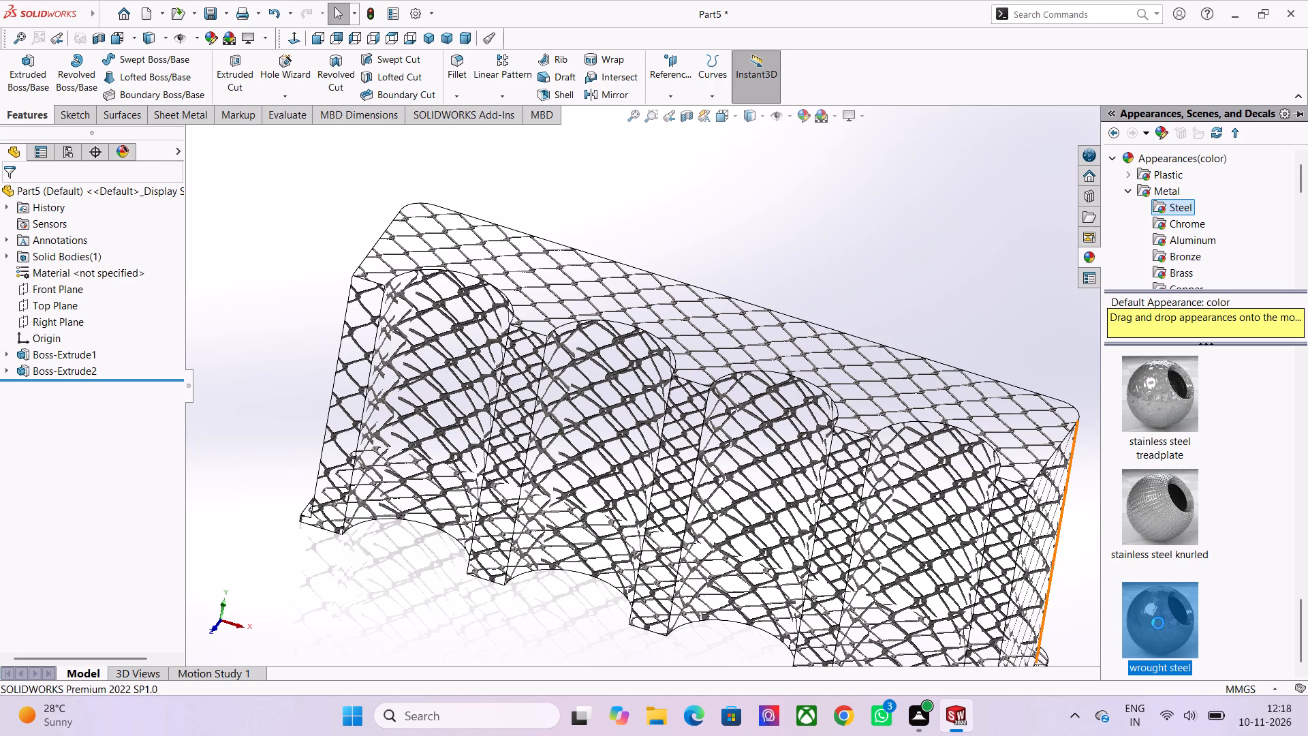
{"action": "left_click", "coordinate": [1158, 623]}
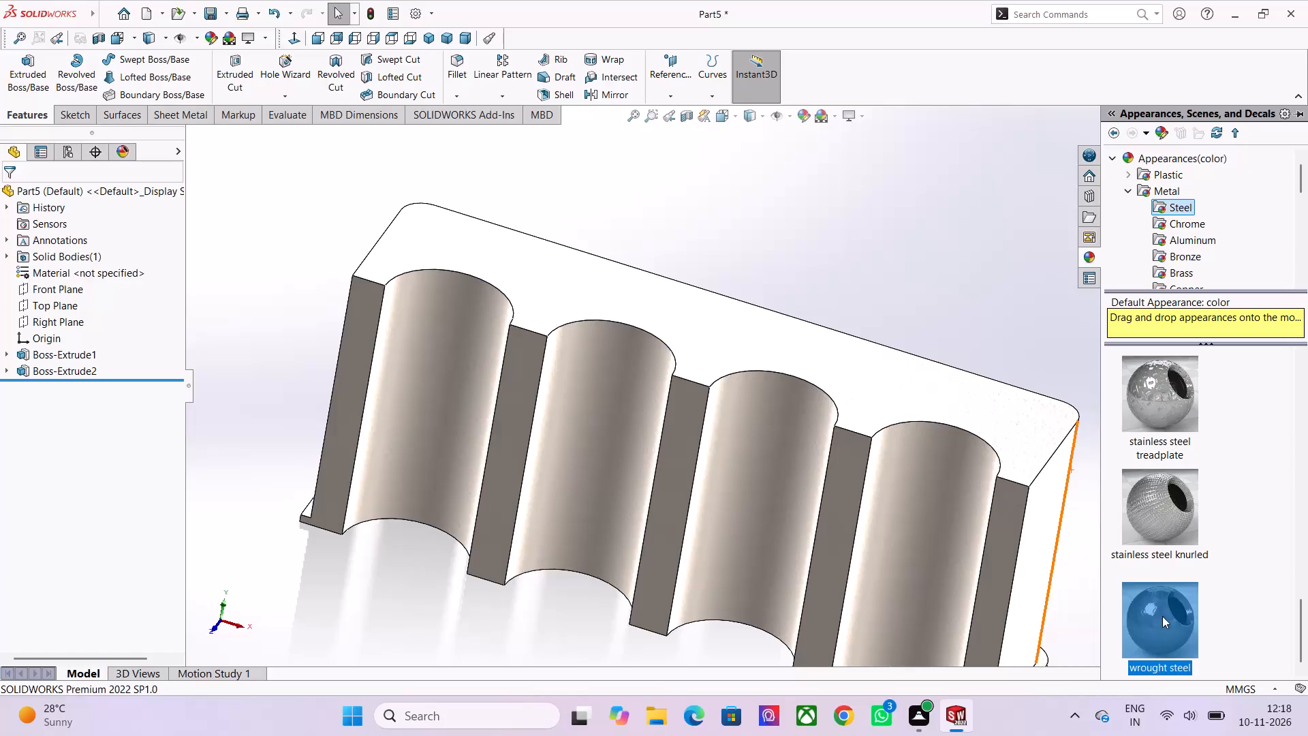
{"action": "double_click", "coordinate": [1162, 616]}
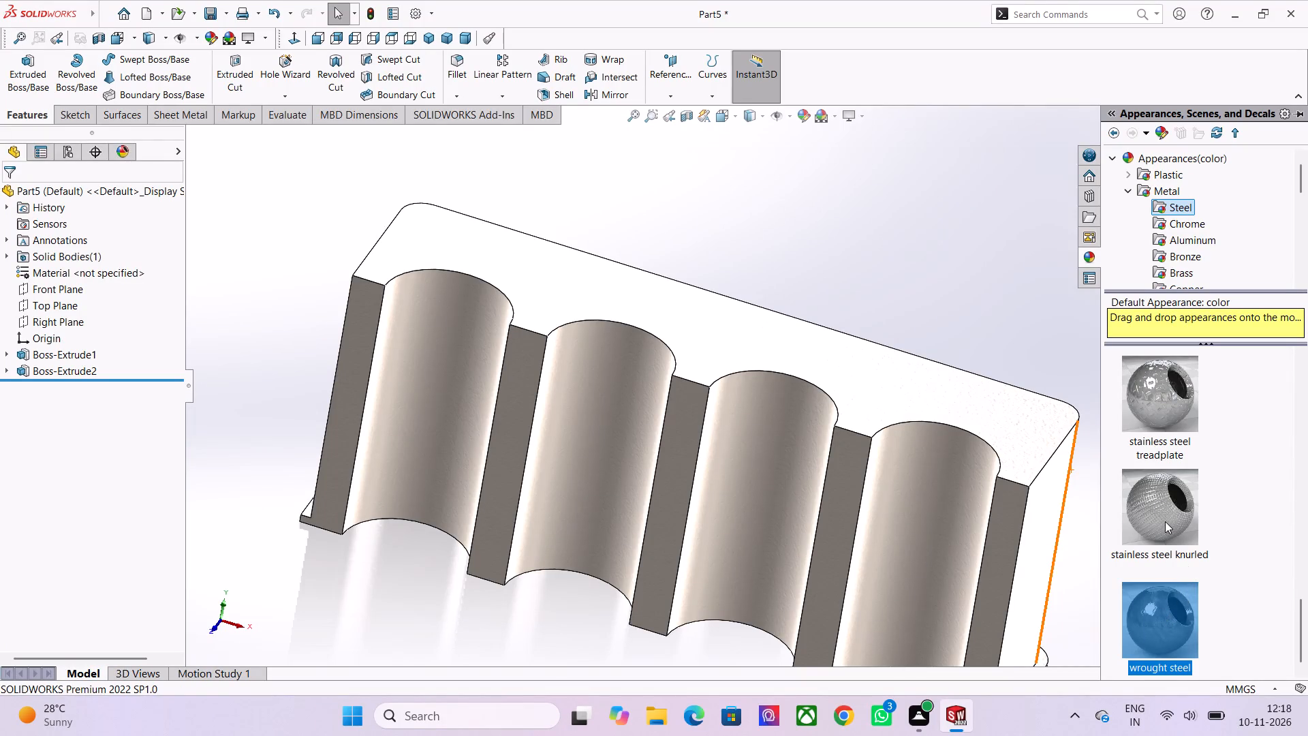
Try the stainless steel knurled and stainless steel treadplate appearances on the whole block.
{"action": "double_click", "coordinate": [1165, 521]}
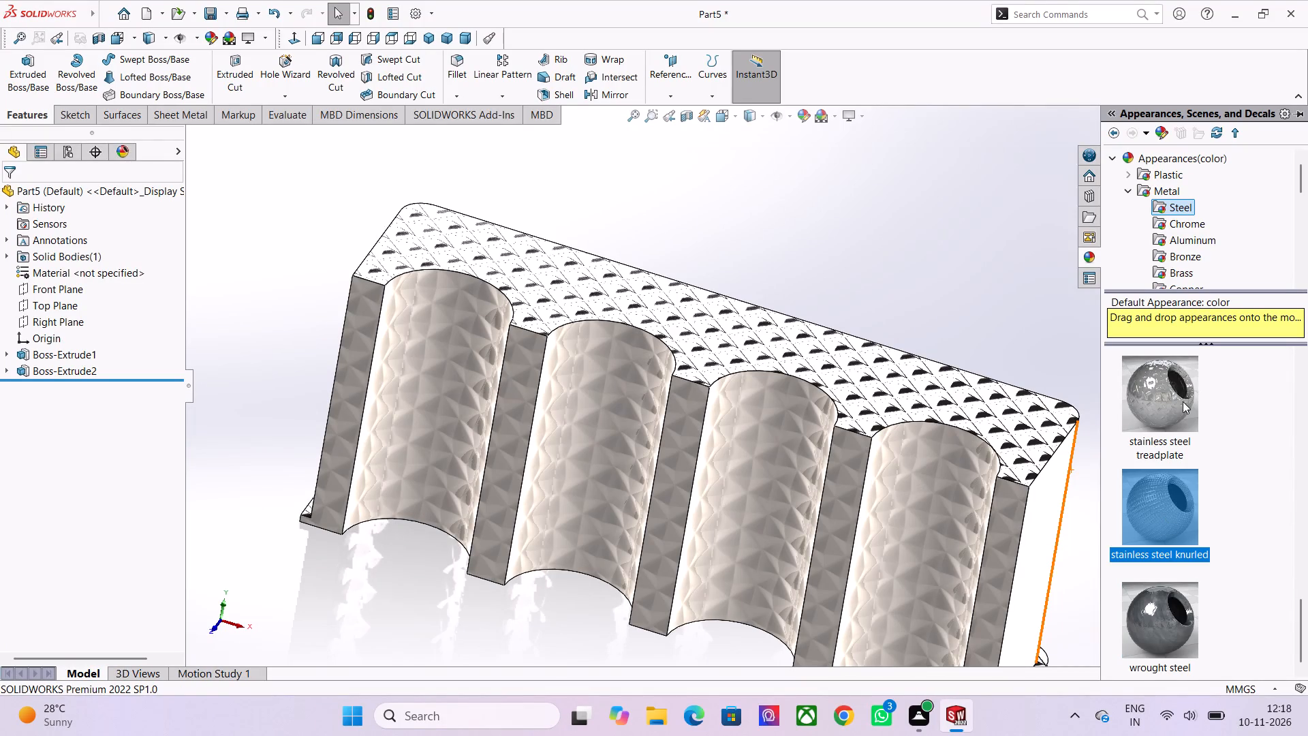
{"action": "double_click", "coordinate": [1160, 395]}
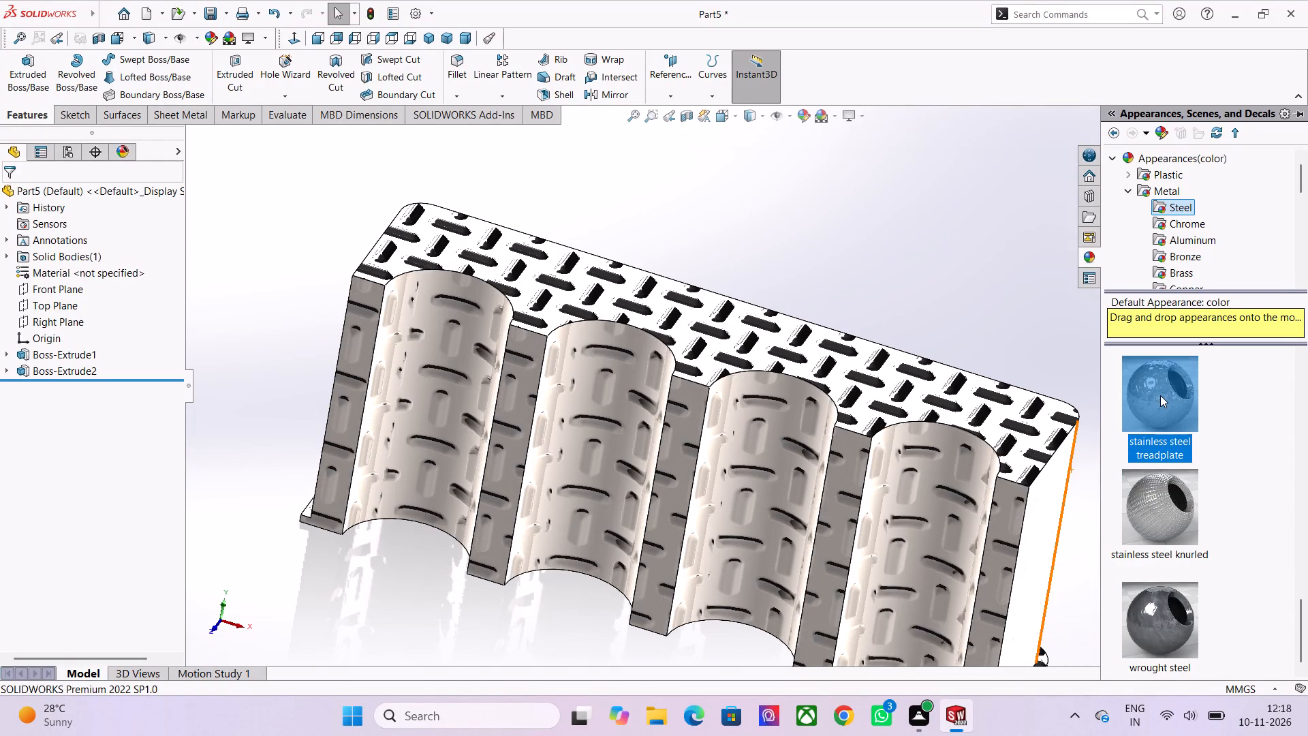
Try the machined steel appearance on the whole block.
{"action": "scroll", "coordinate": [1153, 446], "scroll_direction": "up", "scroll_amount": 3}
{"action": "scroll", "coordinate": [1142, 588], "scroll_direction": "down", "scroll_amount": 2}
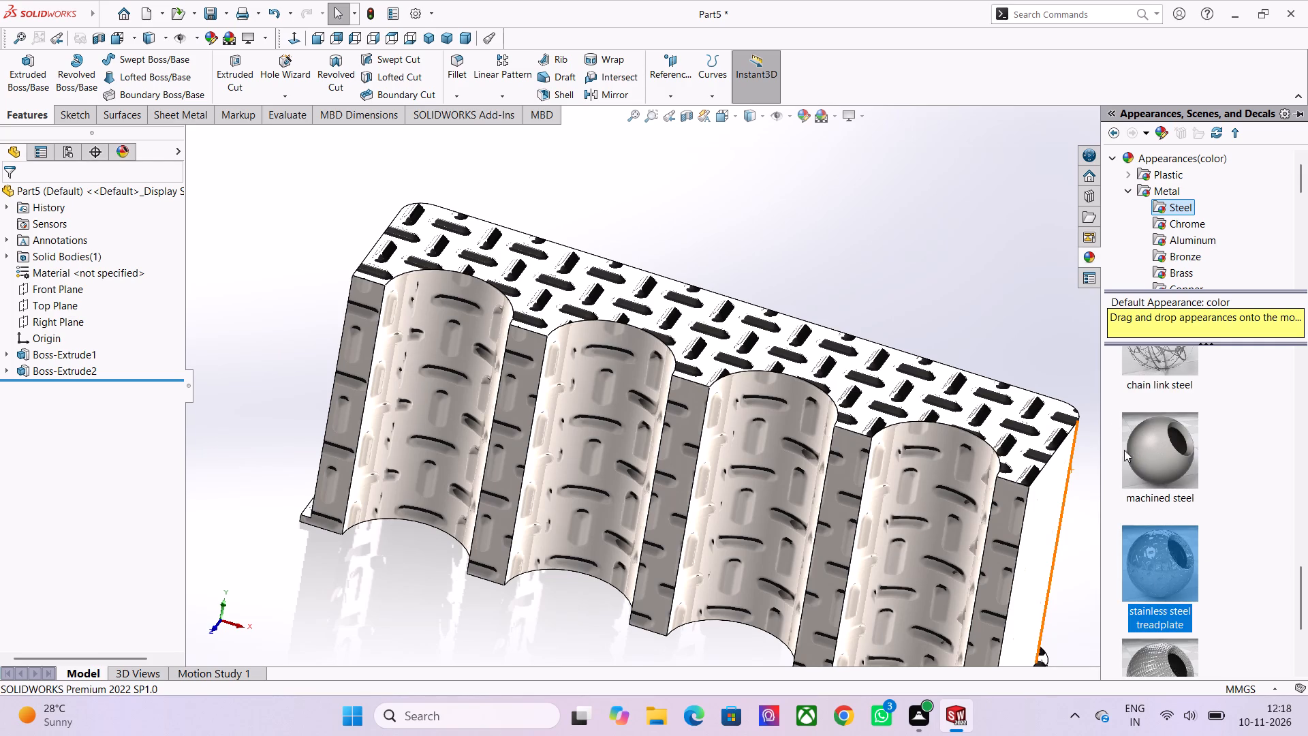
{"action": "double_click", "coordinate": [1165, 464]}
Apply the sandblasted steel appearance to the whole block and close the appearance library.
{"action": "scroll", "coordinate": [1165, 464], "scroll_direction": "up", "scroll_amount": 2}
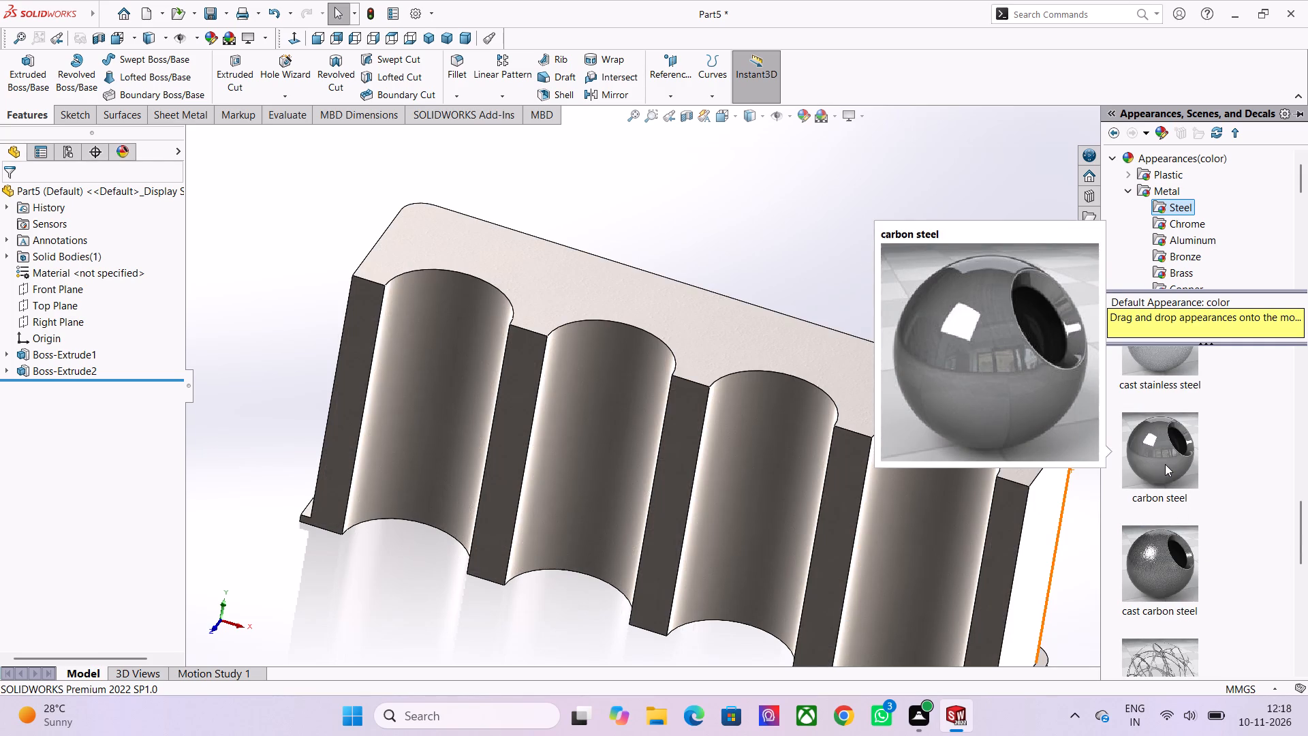
{"action": "scroll", "coordinate": [1165, 464], "scroll_direction": "up", "scroll_amount": 2}
{"action": "double_click", "coordinate": [1165, 464]}
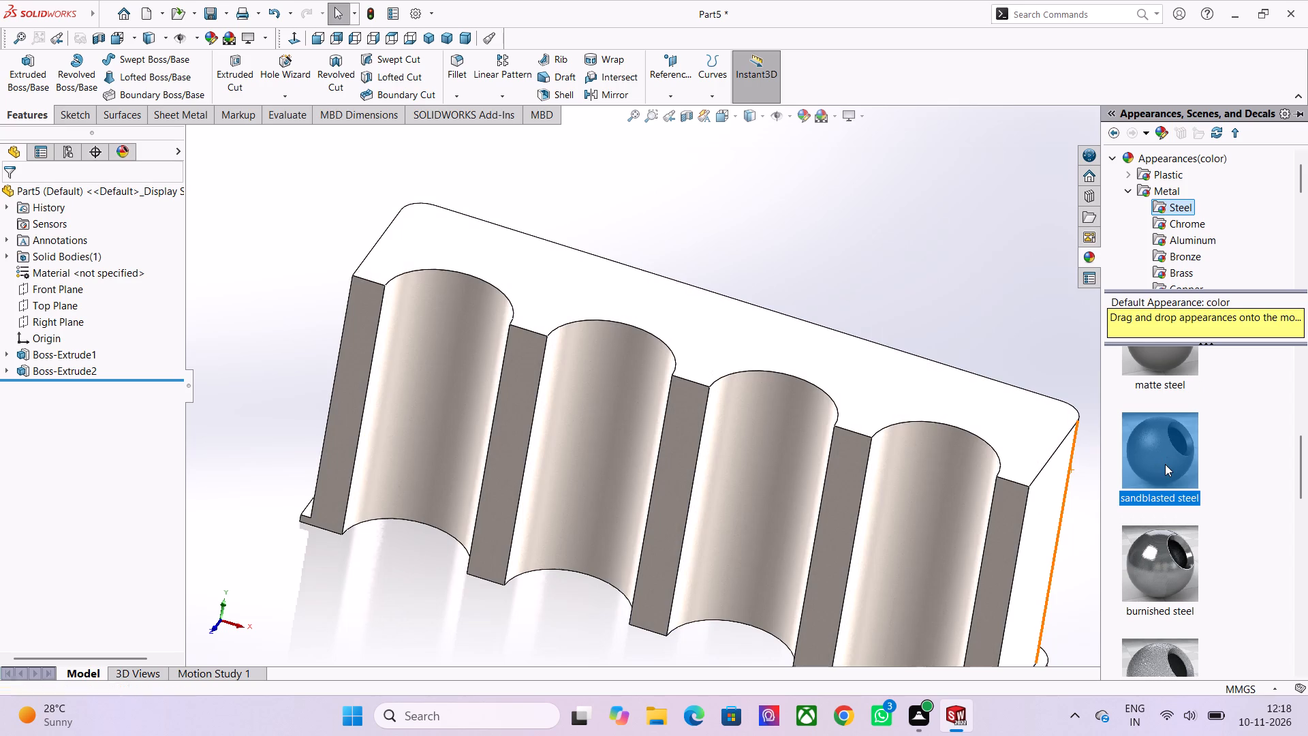
{"action": "left_click", "coordinate": [1165, 464]}
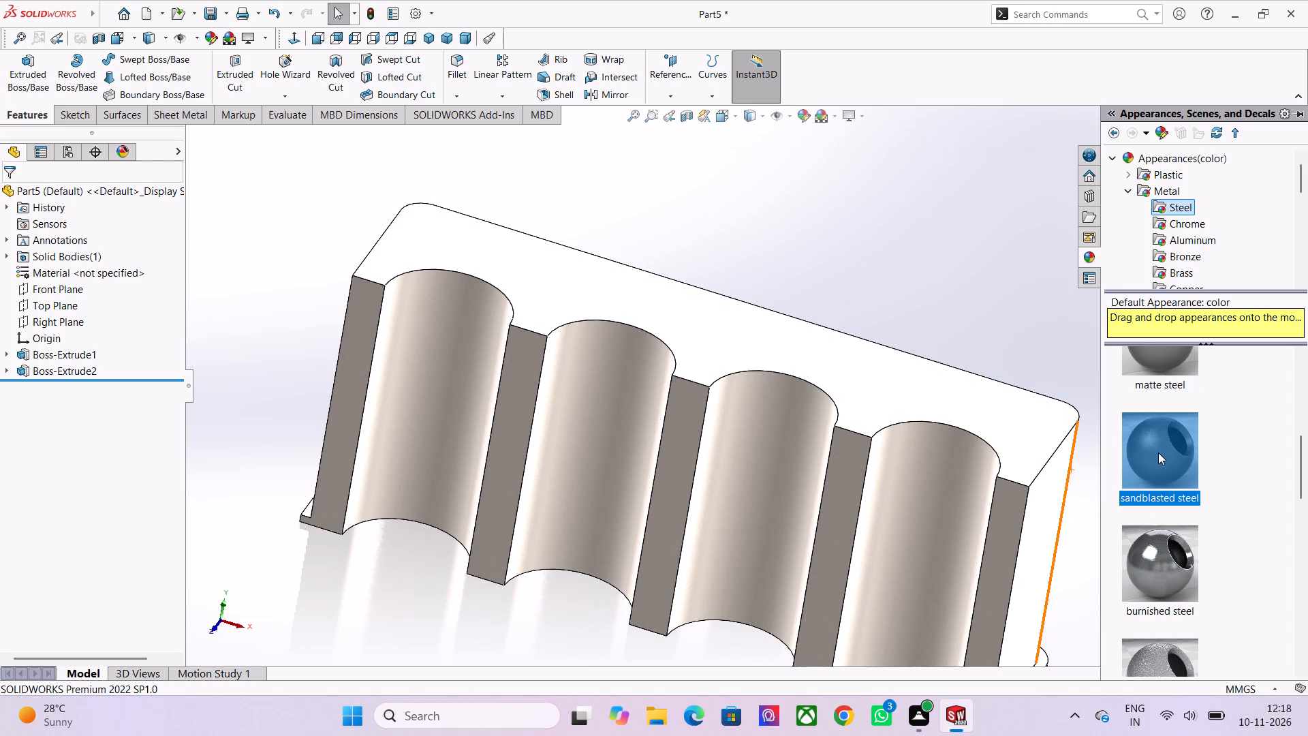
{"action": "double_click", "coordinate": [1159, 450]}
{"action": "left_click", "coordinate": [1010, 335]}
Examine the sandblasted steel finish on the whole block, including its end face, recesses and base lip.
{"action": "scroll", "coordinate": [1010, 335], "scroll_direction": "down", "scroll_amount": 2}
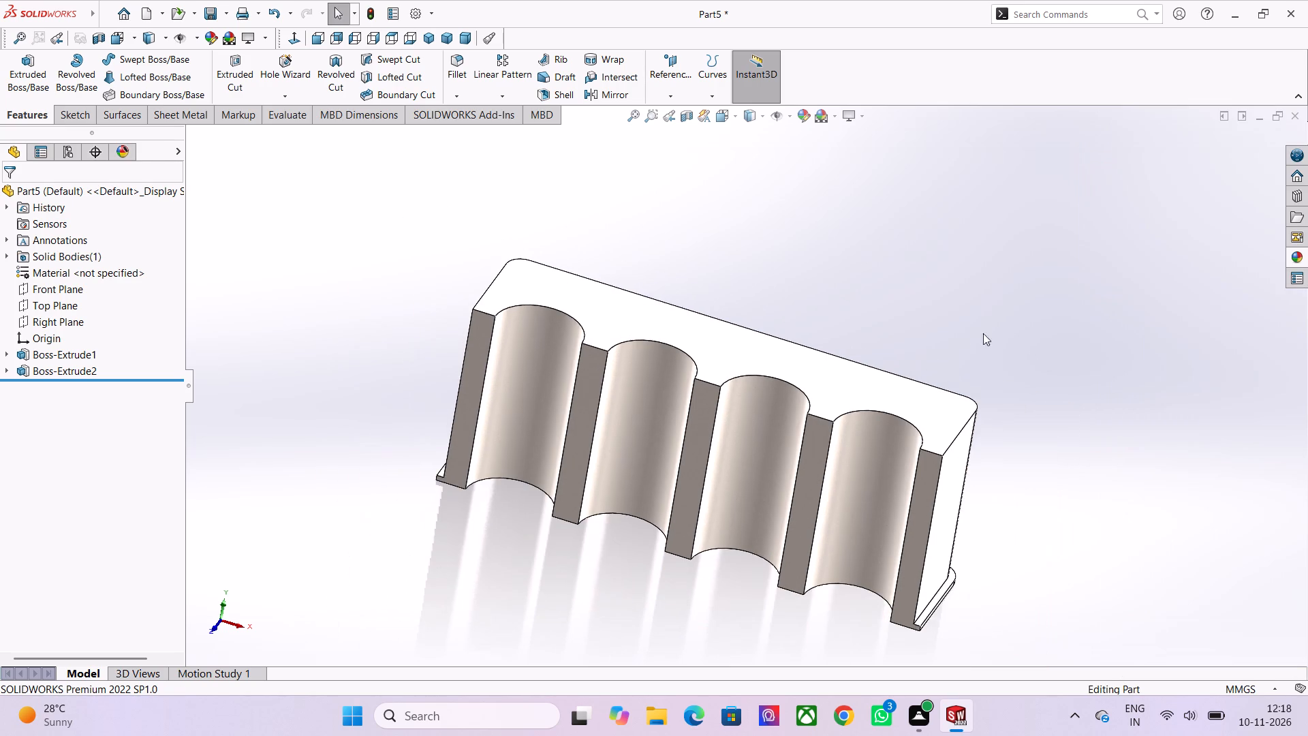
{"action": "middle_click_drag", "start_coordinate": [946, 333], "coordinate": [852, 502]}
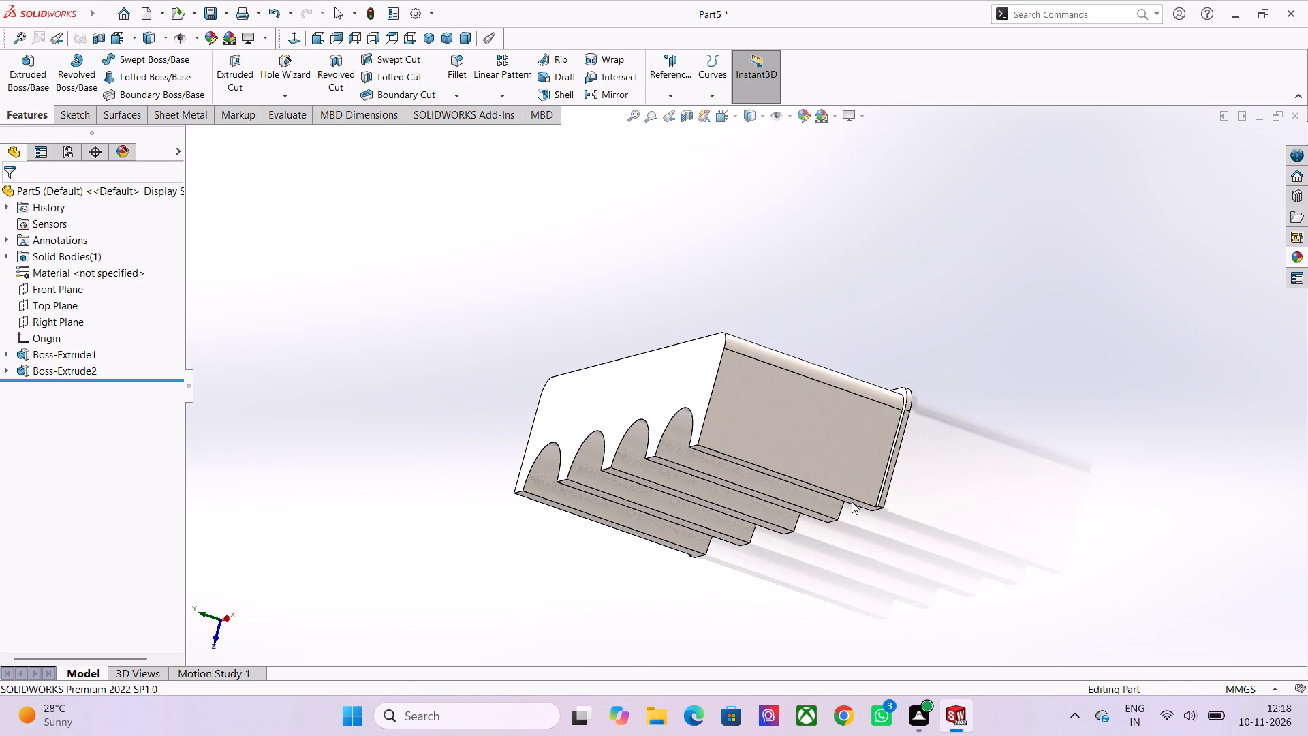
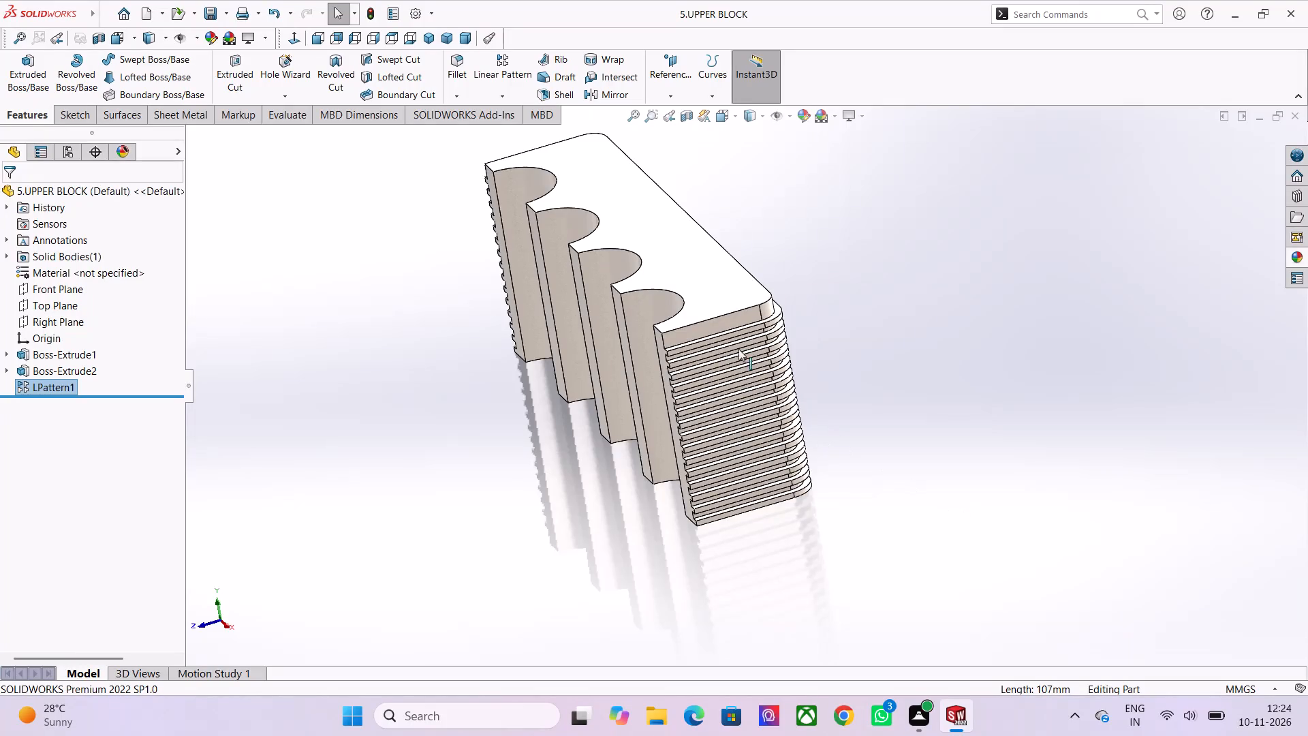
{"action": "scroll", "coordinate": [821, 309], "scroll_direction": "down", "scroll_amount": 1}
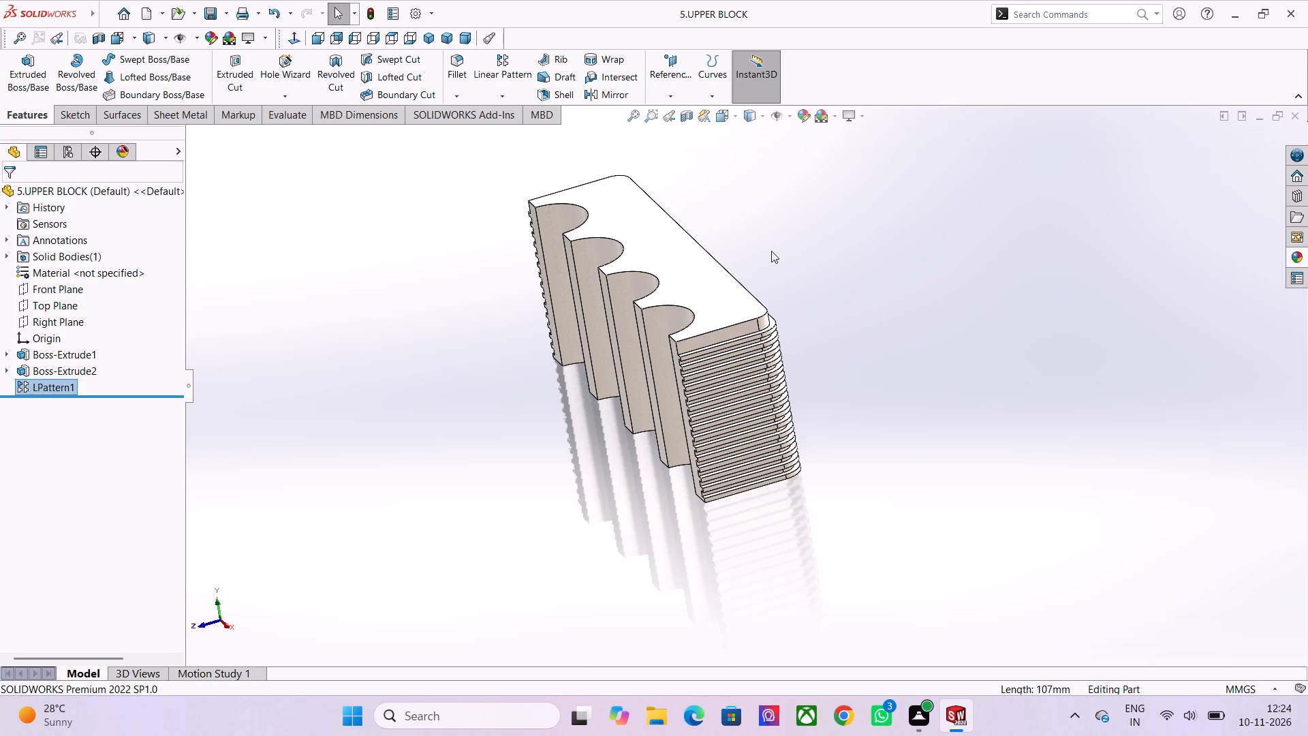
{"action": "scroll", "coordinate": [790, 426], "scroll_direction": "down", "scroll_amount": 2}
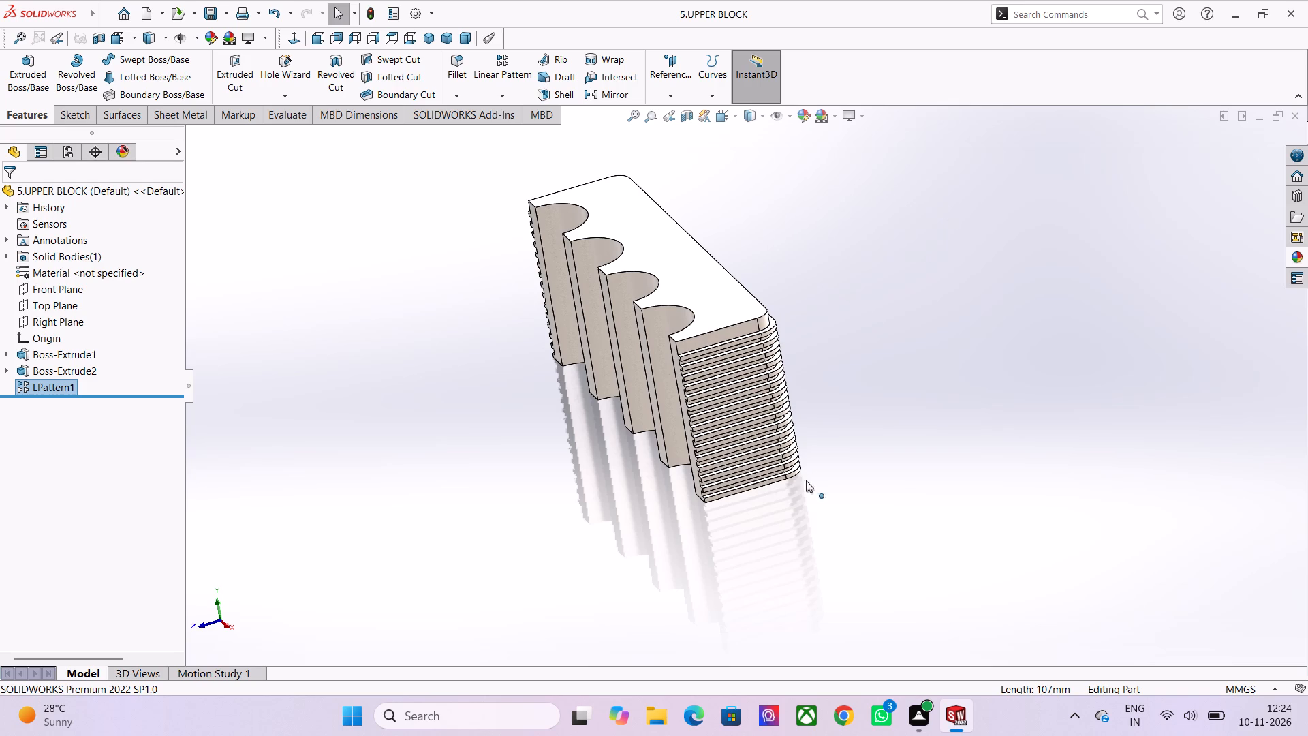
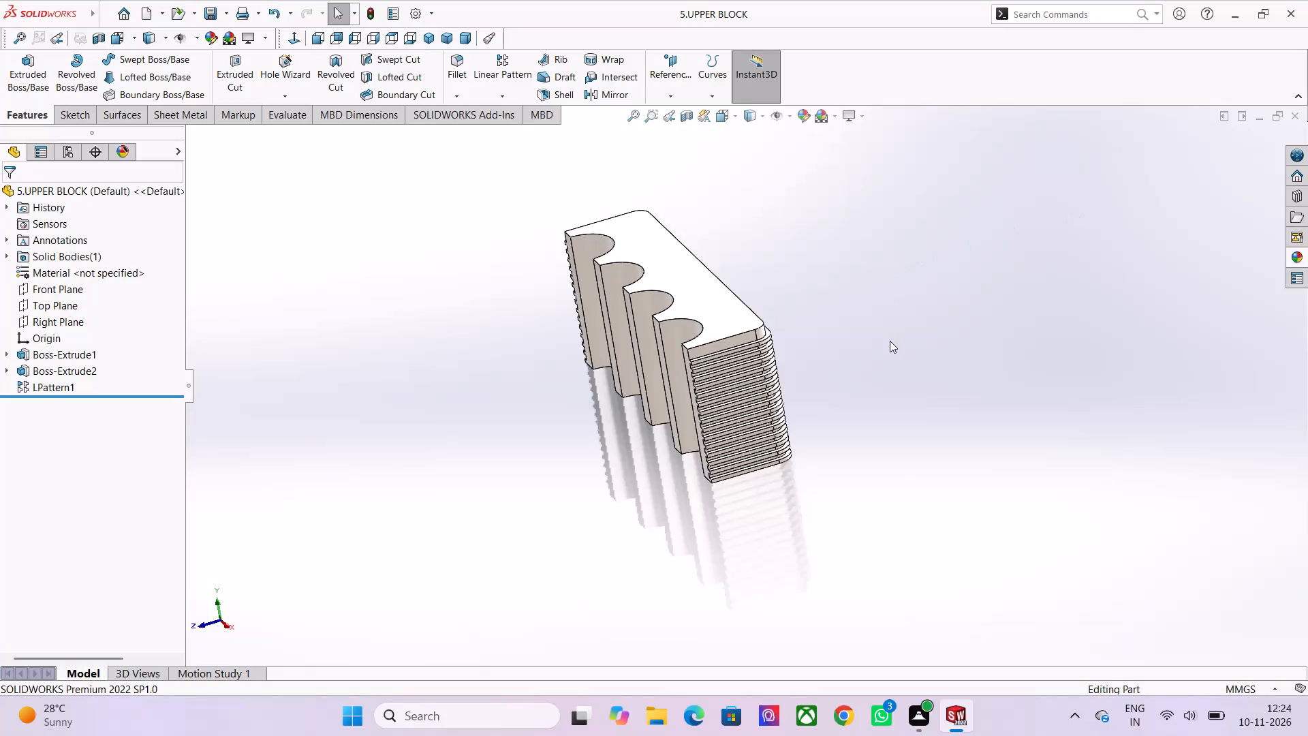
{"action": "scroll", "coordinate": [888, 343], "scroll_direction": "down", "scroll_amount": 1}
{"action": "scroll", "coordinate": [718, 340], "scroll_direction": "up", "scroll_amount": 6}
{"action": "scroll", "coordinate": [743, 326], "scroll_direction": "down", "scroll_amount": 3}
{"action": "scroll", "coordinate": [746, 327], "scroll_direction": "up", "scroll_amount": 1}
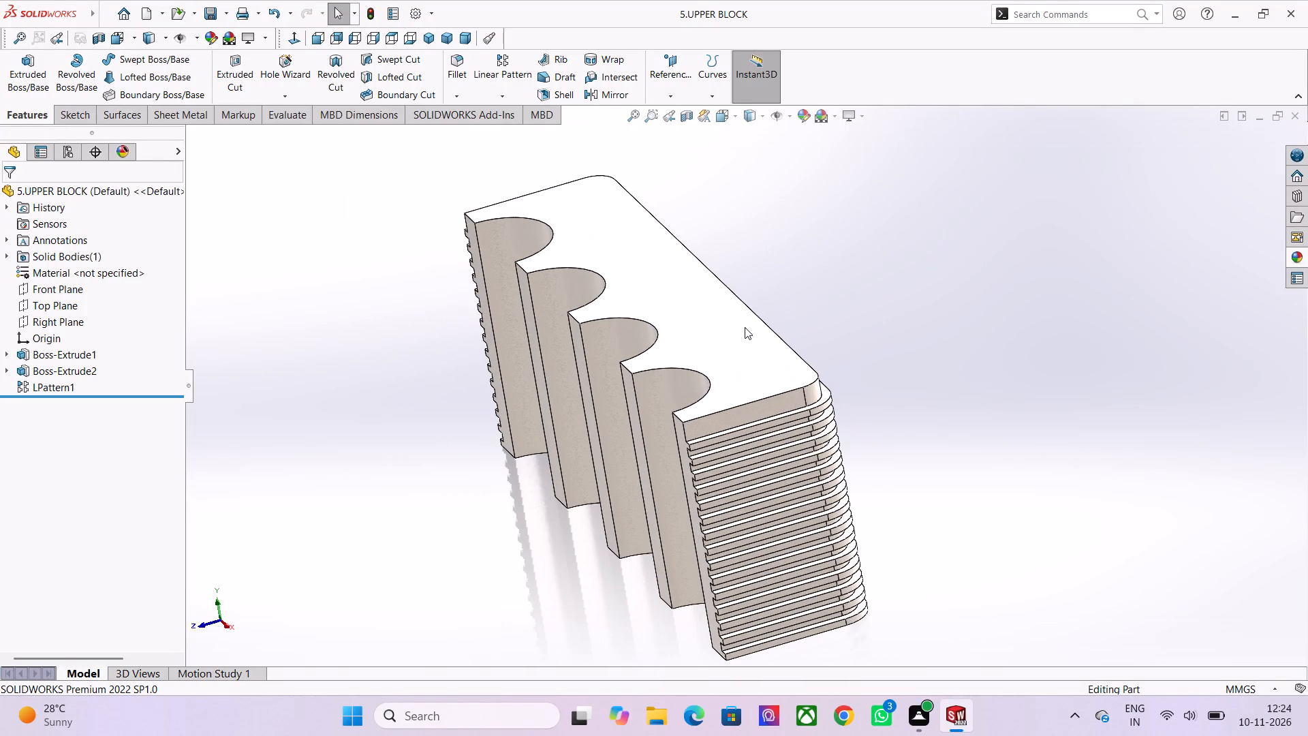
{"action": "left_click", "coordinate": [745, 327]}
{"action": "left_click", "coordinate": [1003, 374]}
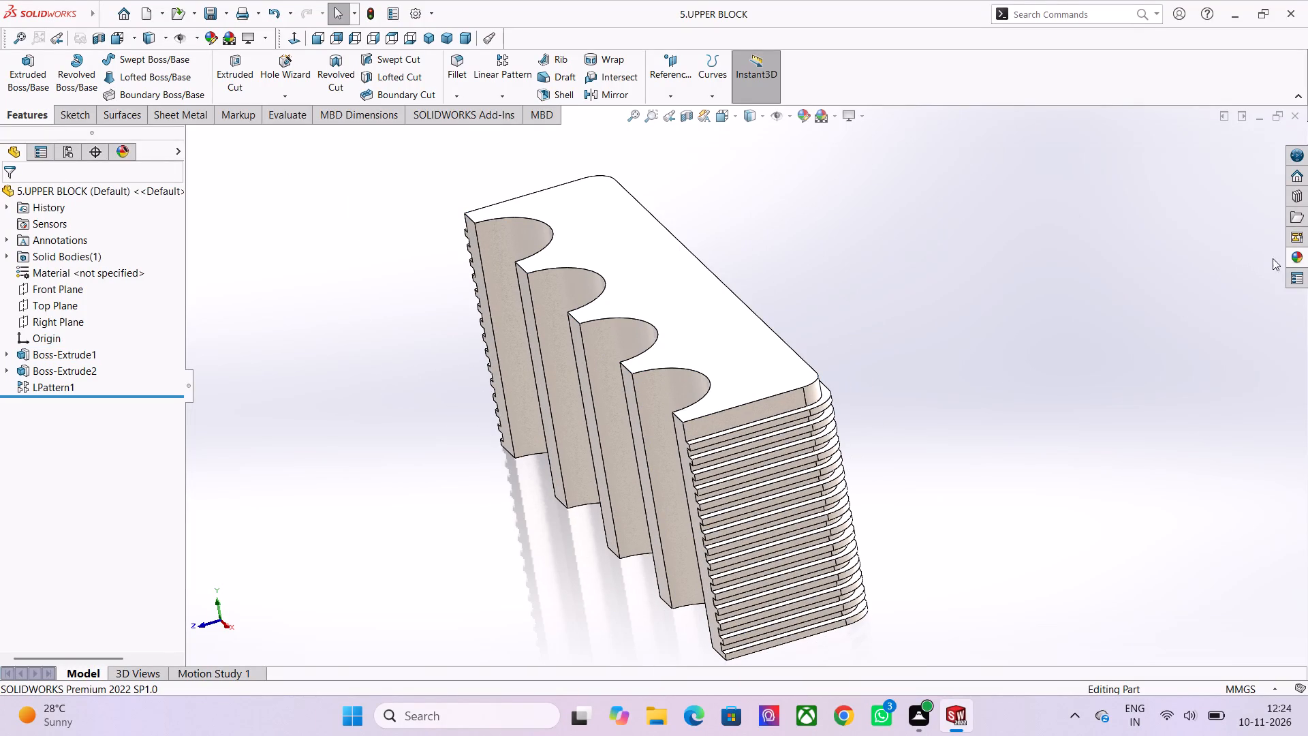
Try the polished steel appearance on the finned upper block and replace it with brushed steel.
{"action": "left_click", "coordinate": [1288, 259]}
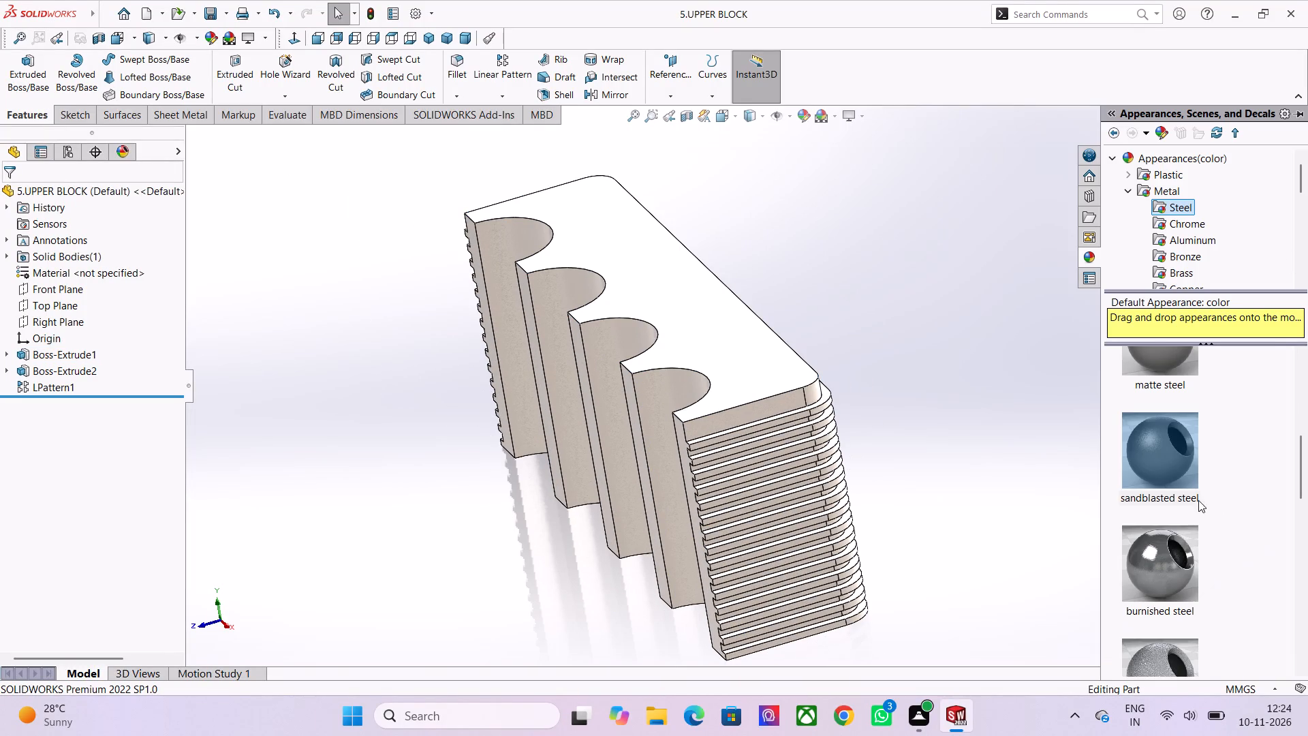
{"action": "scroll", "coordinate": [1181, 491], "scroll_direction": "up", "scroll_amount": 3}
{"action": "double_click", "coordinate": [1160, 401]}
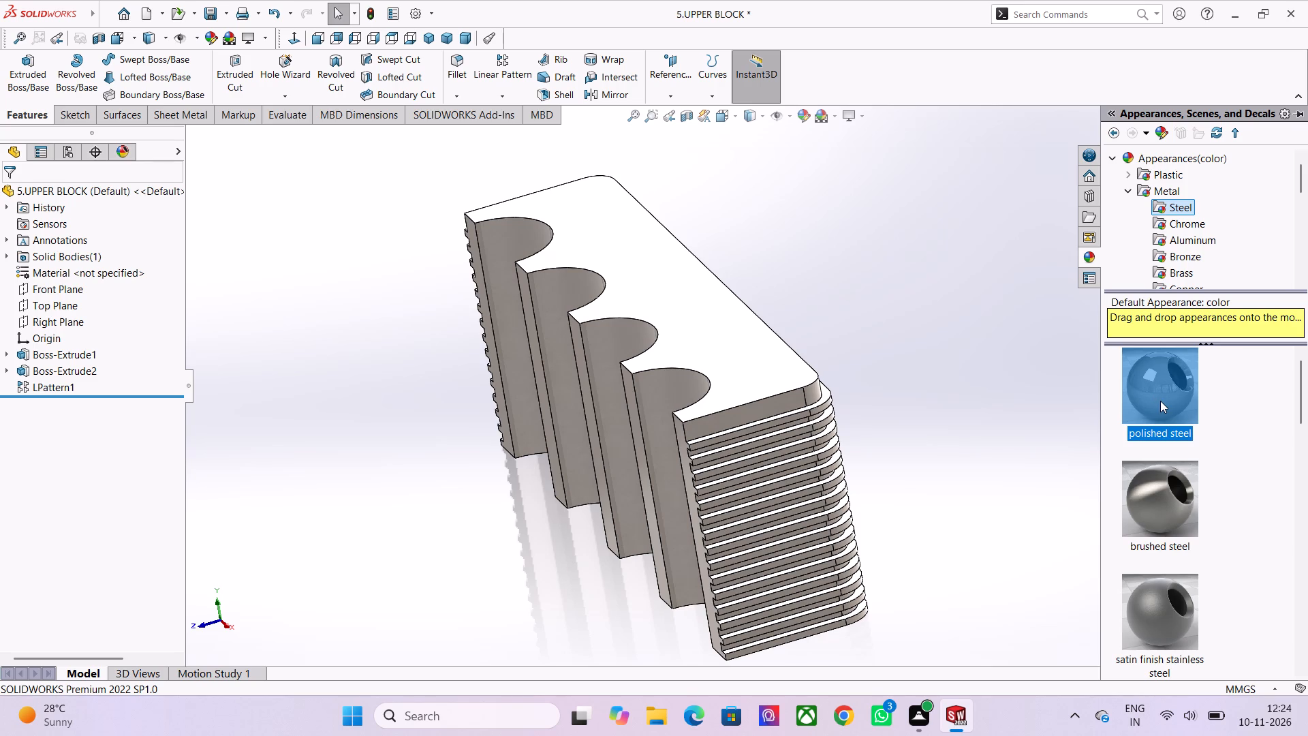
{"action": "double_click", "coordinate": [1161, 501]}
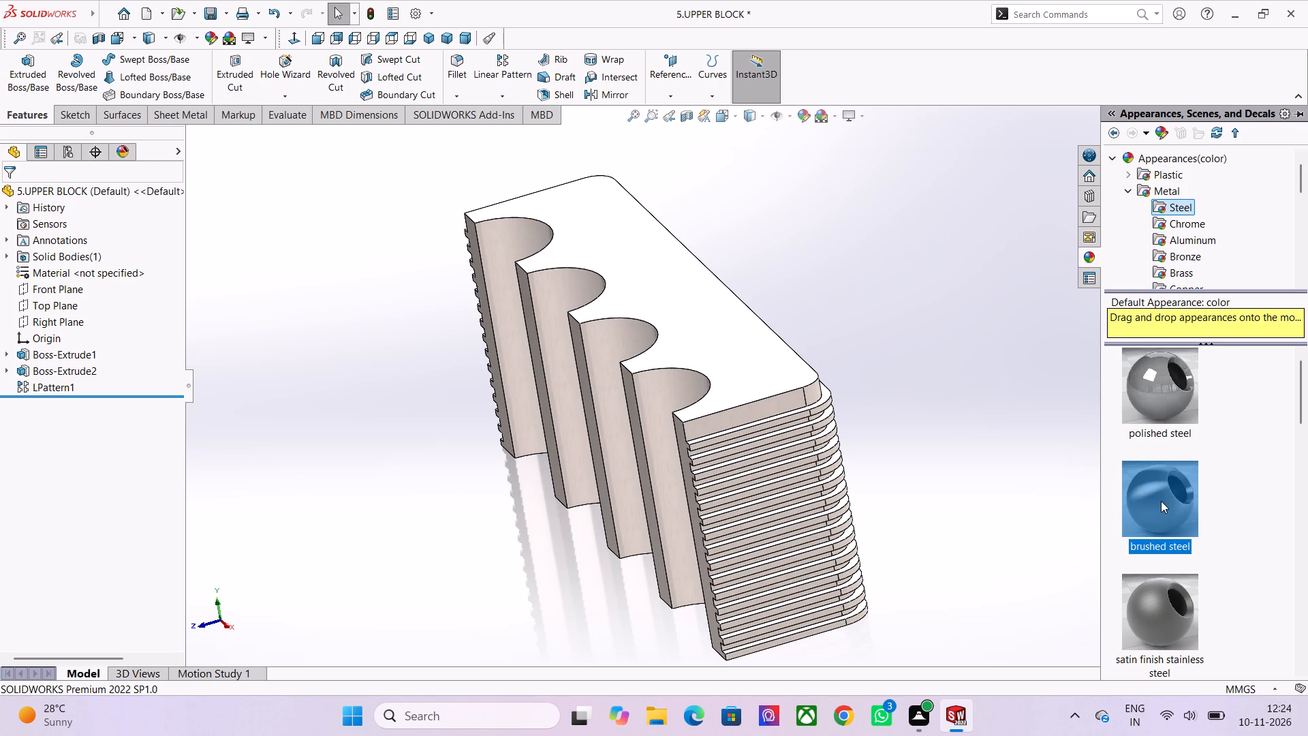
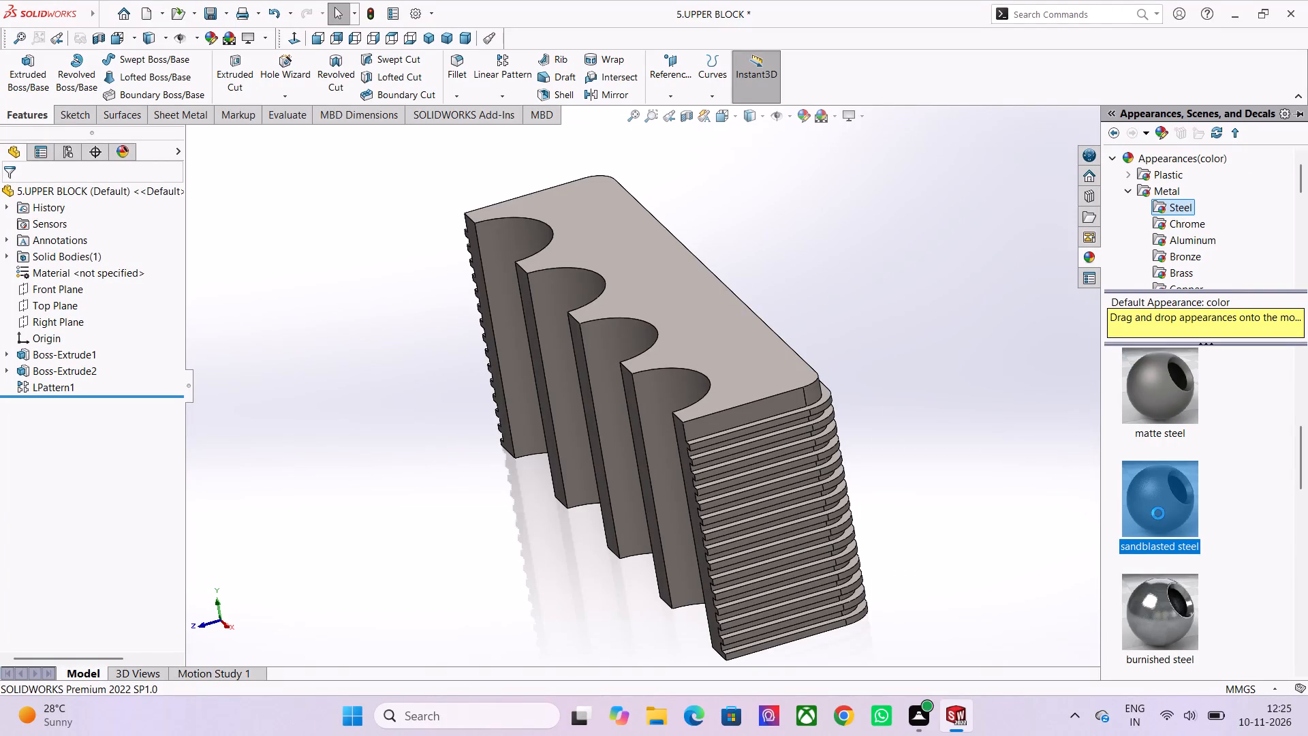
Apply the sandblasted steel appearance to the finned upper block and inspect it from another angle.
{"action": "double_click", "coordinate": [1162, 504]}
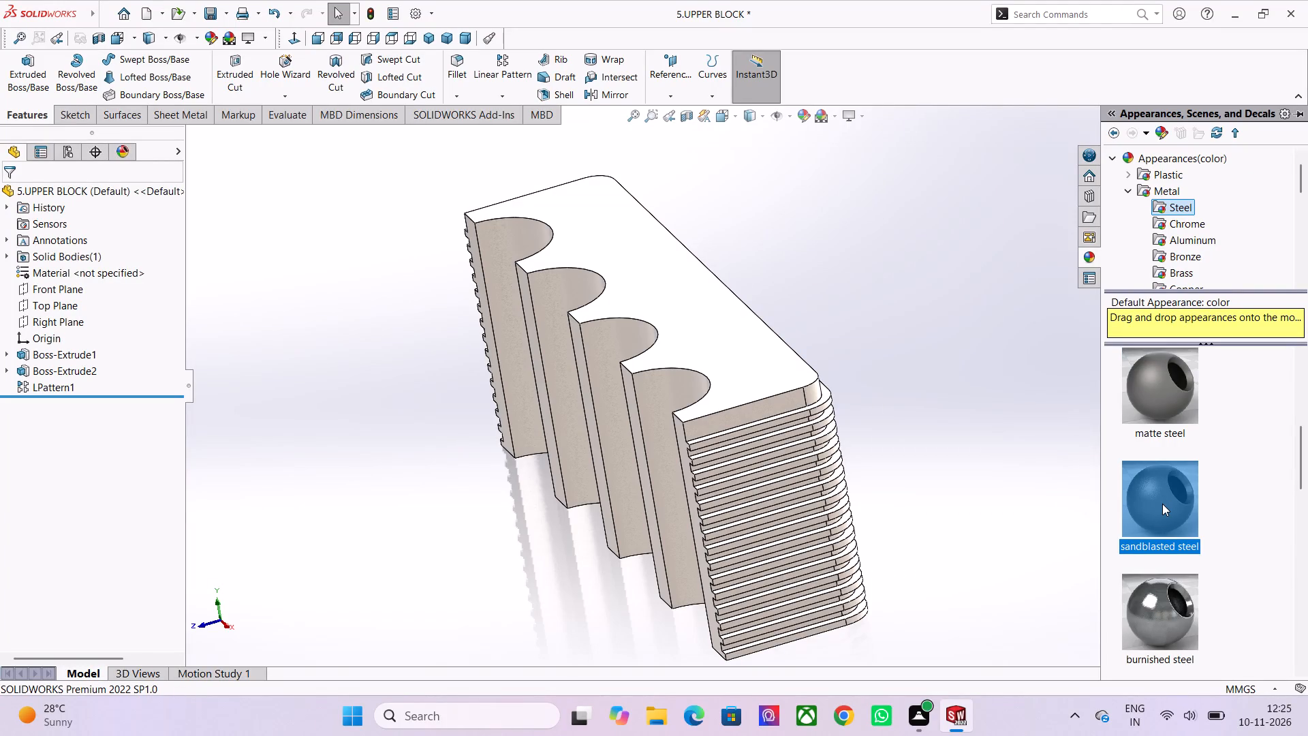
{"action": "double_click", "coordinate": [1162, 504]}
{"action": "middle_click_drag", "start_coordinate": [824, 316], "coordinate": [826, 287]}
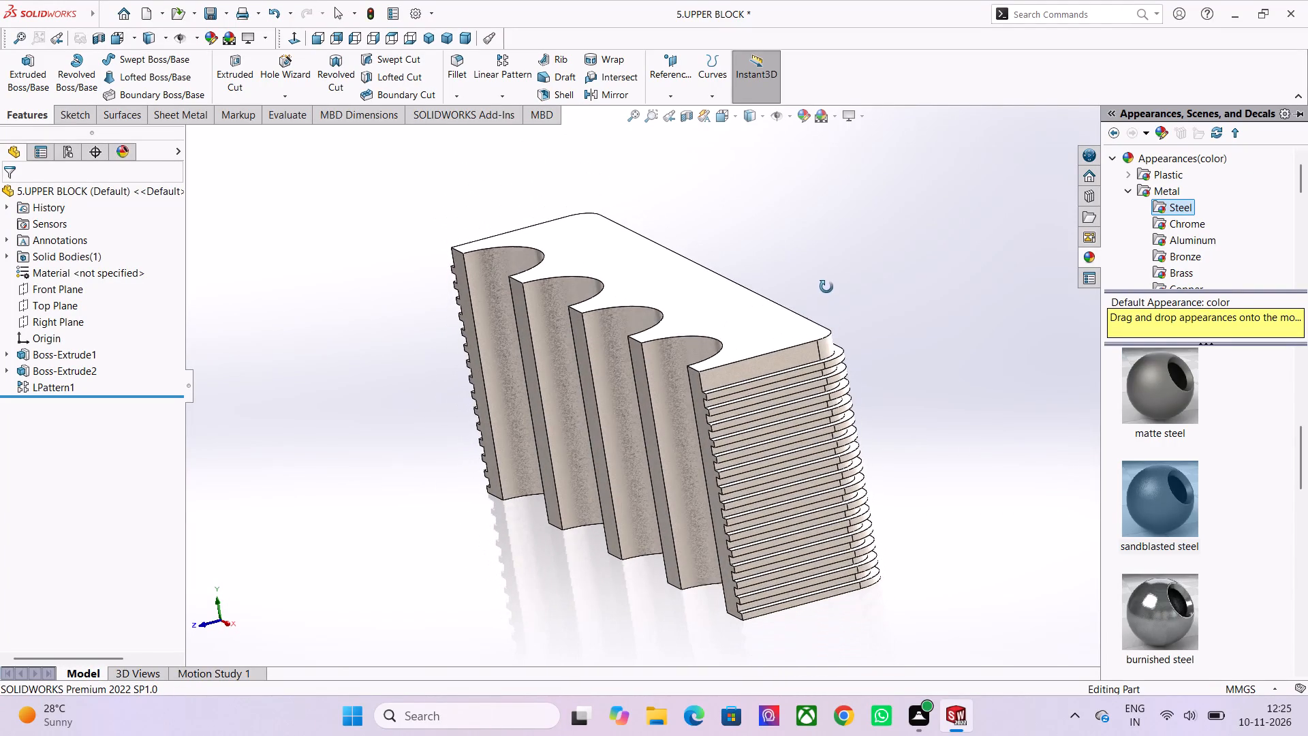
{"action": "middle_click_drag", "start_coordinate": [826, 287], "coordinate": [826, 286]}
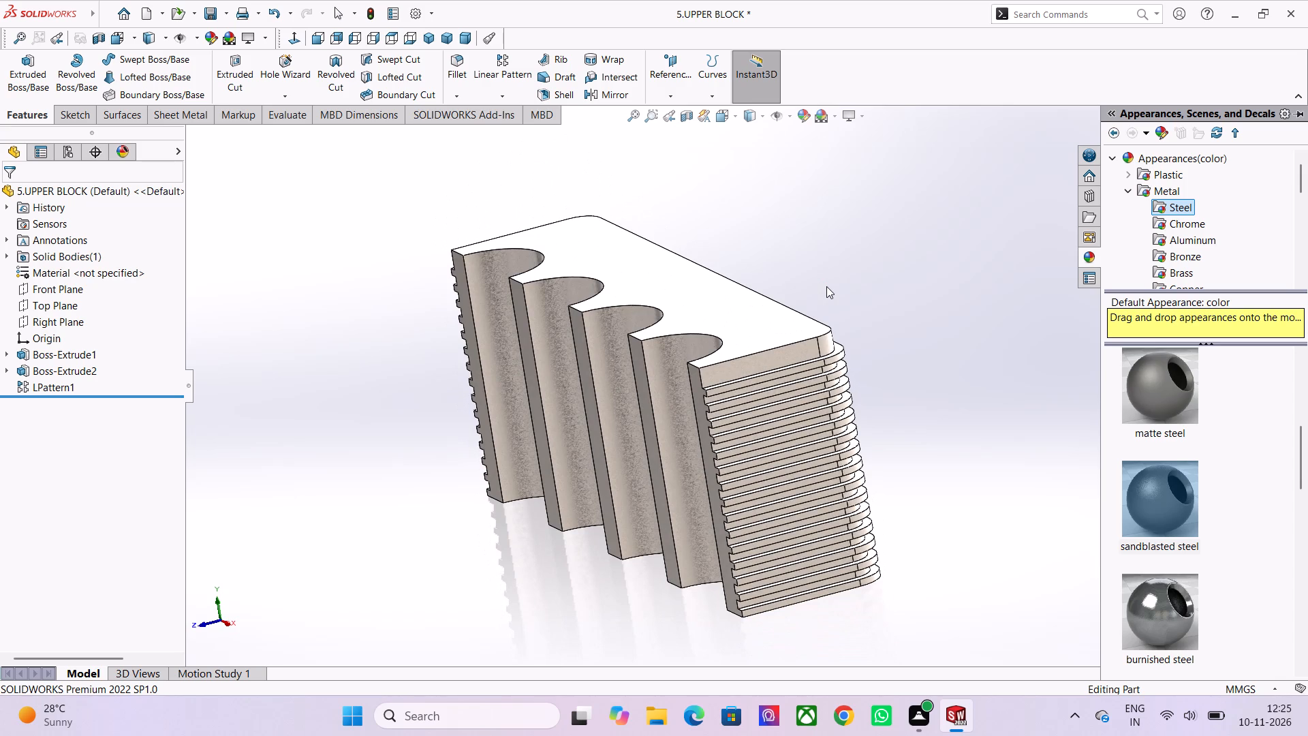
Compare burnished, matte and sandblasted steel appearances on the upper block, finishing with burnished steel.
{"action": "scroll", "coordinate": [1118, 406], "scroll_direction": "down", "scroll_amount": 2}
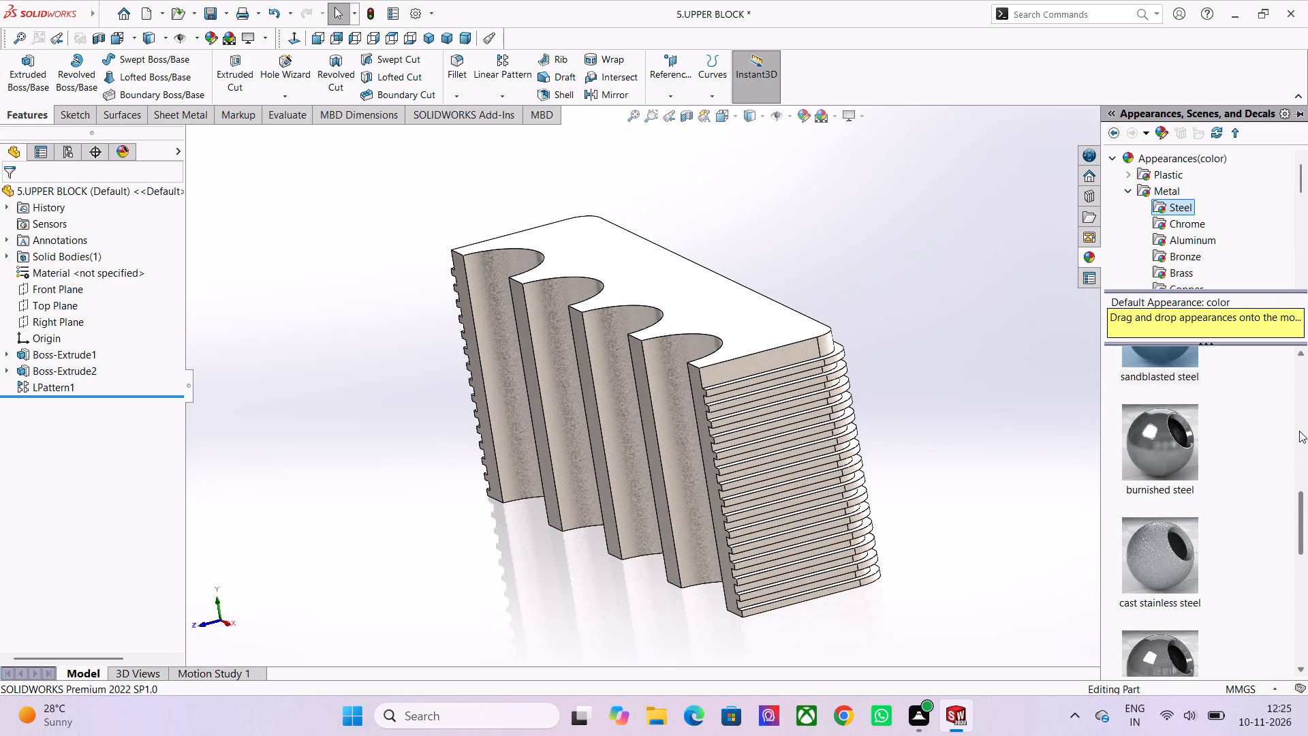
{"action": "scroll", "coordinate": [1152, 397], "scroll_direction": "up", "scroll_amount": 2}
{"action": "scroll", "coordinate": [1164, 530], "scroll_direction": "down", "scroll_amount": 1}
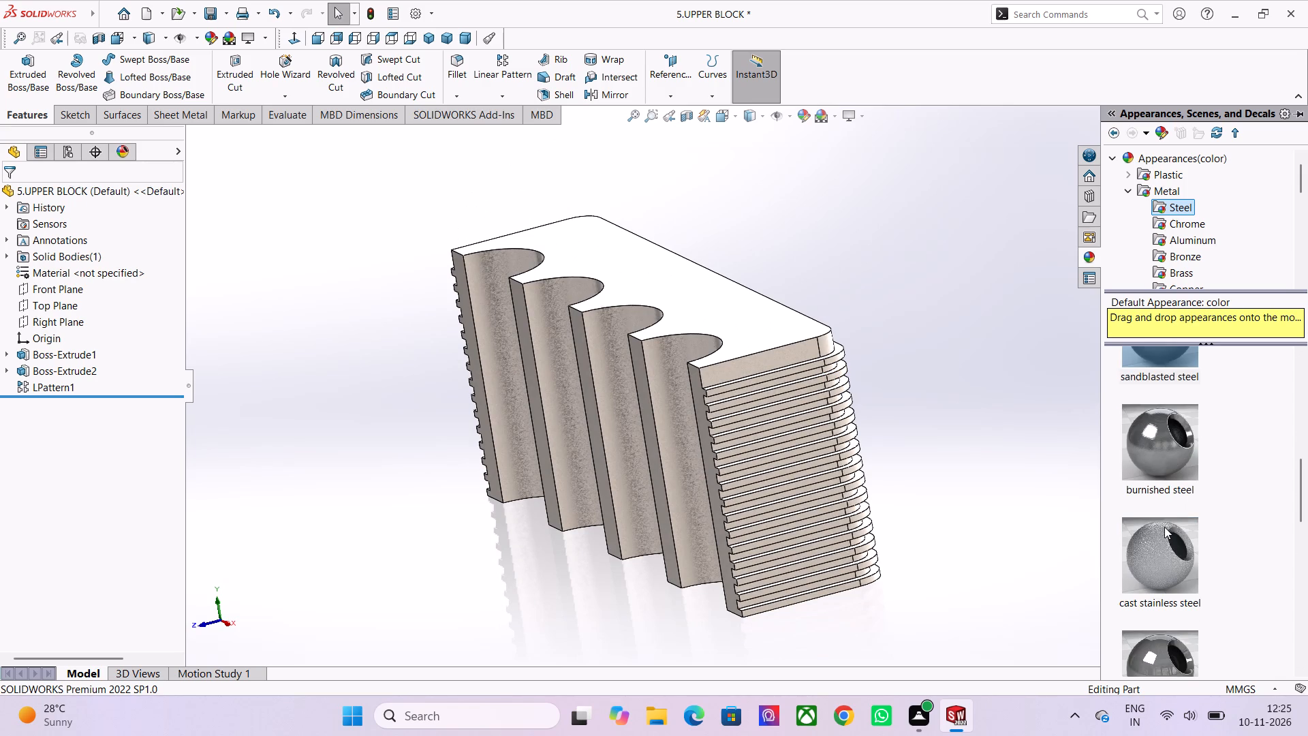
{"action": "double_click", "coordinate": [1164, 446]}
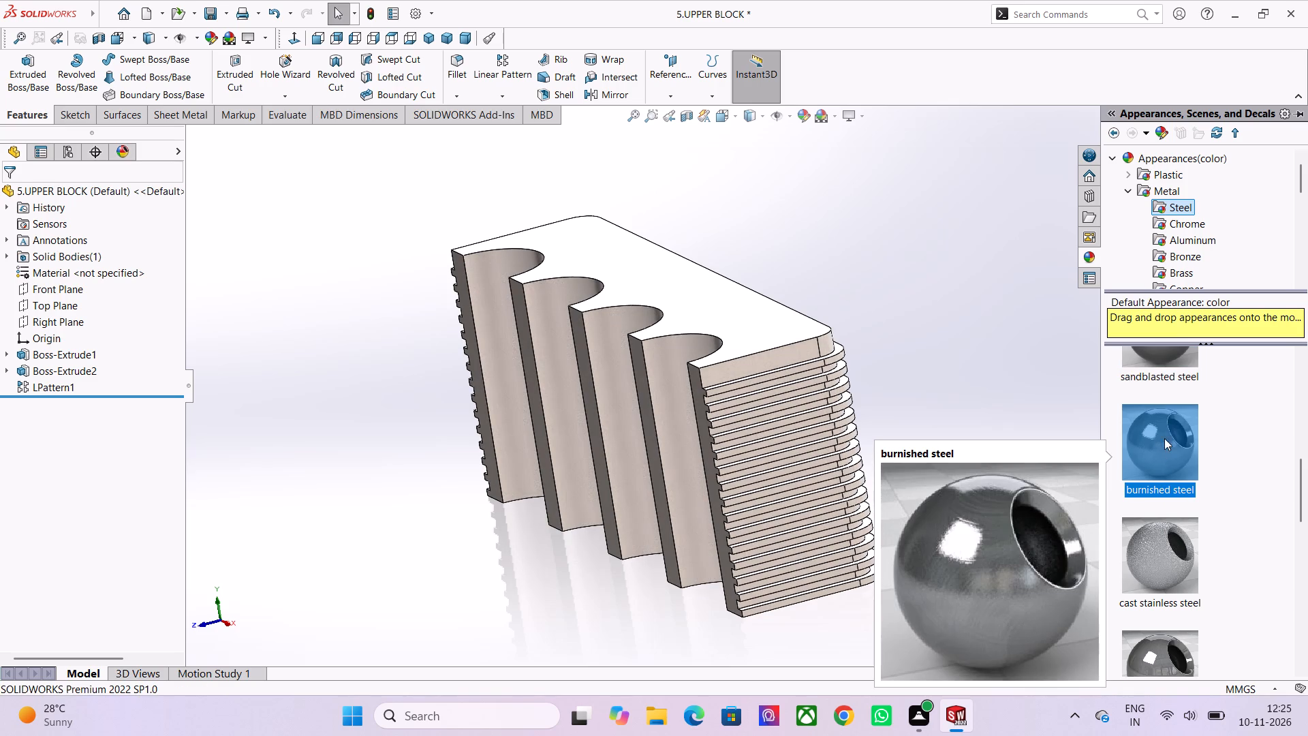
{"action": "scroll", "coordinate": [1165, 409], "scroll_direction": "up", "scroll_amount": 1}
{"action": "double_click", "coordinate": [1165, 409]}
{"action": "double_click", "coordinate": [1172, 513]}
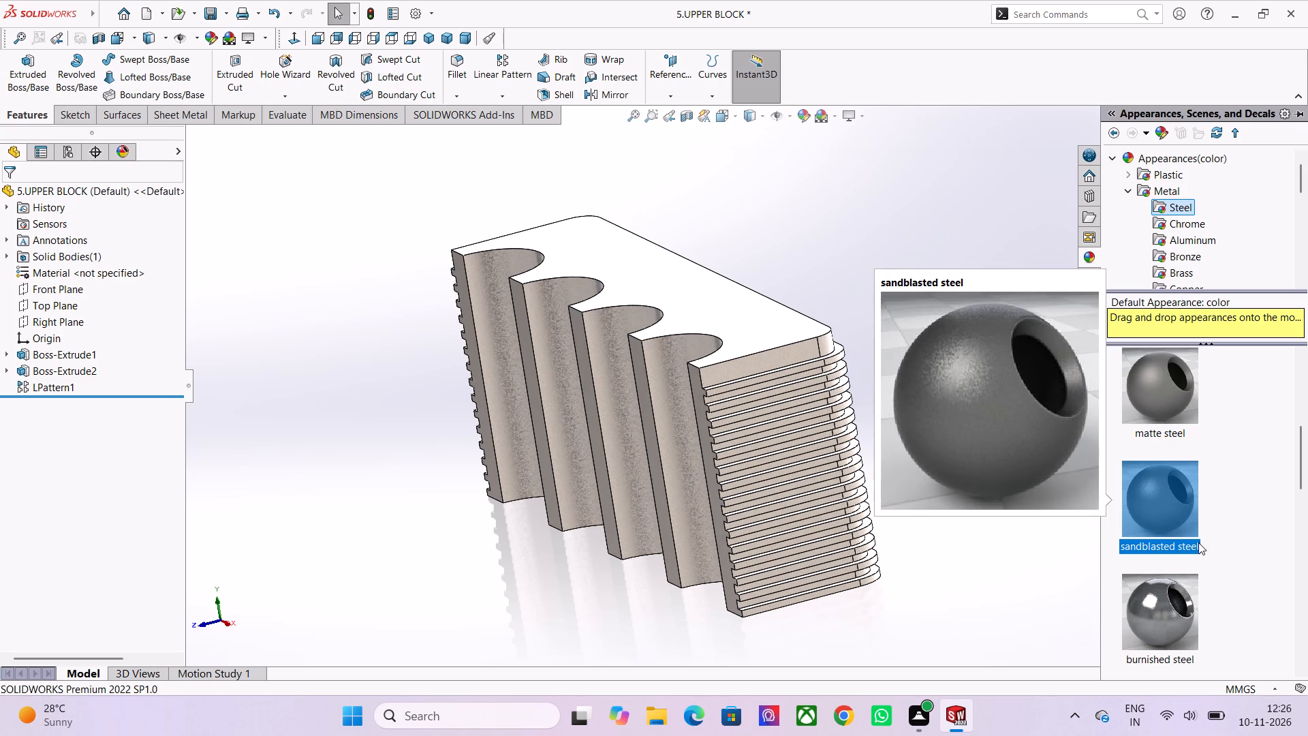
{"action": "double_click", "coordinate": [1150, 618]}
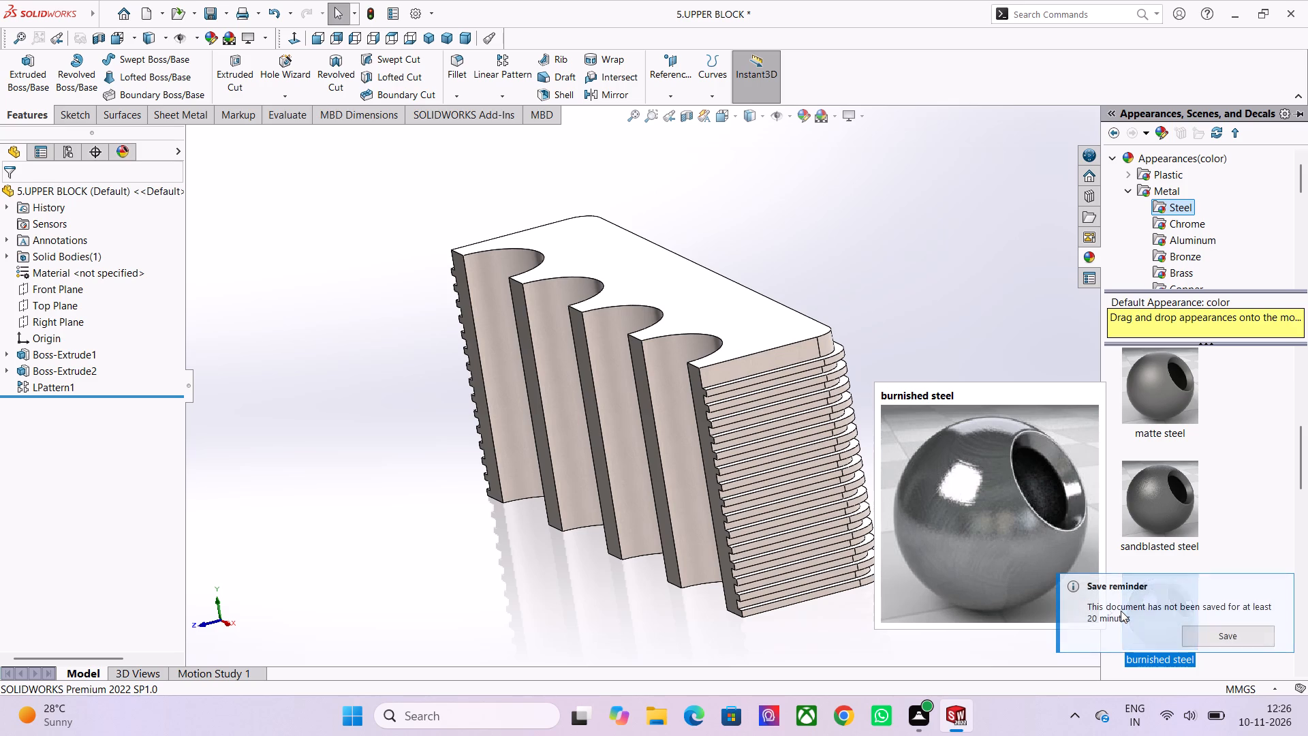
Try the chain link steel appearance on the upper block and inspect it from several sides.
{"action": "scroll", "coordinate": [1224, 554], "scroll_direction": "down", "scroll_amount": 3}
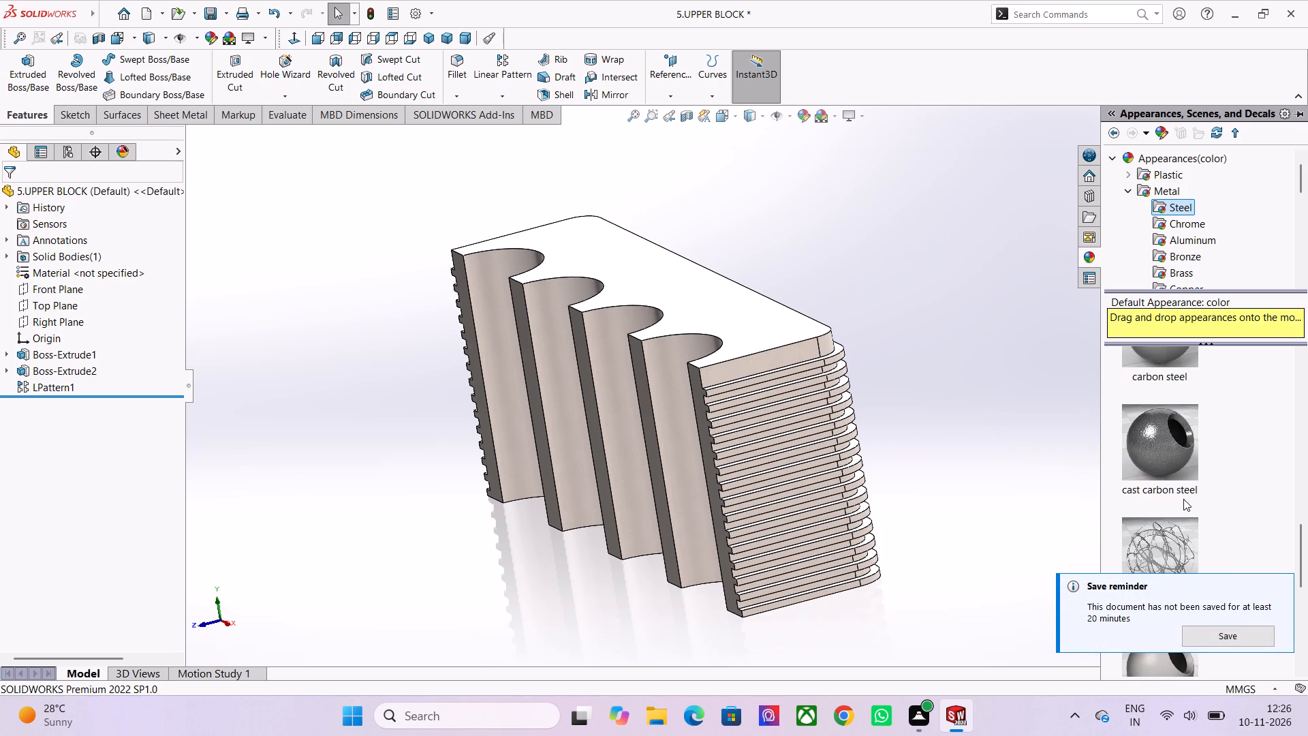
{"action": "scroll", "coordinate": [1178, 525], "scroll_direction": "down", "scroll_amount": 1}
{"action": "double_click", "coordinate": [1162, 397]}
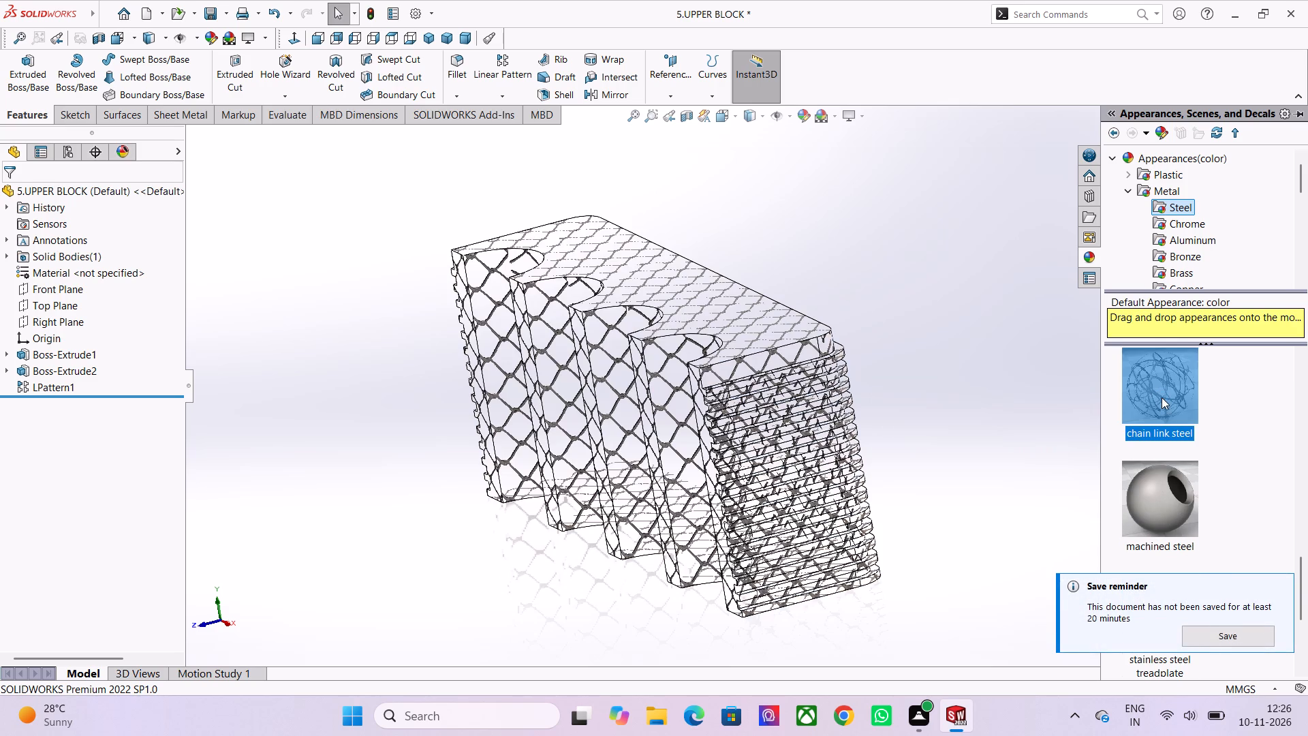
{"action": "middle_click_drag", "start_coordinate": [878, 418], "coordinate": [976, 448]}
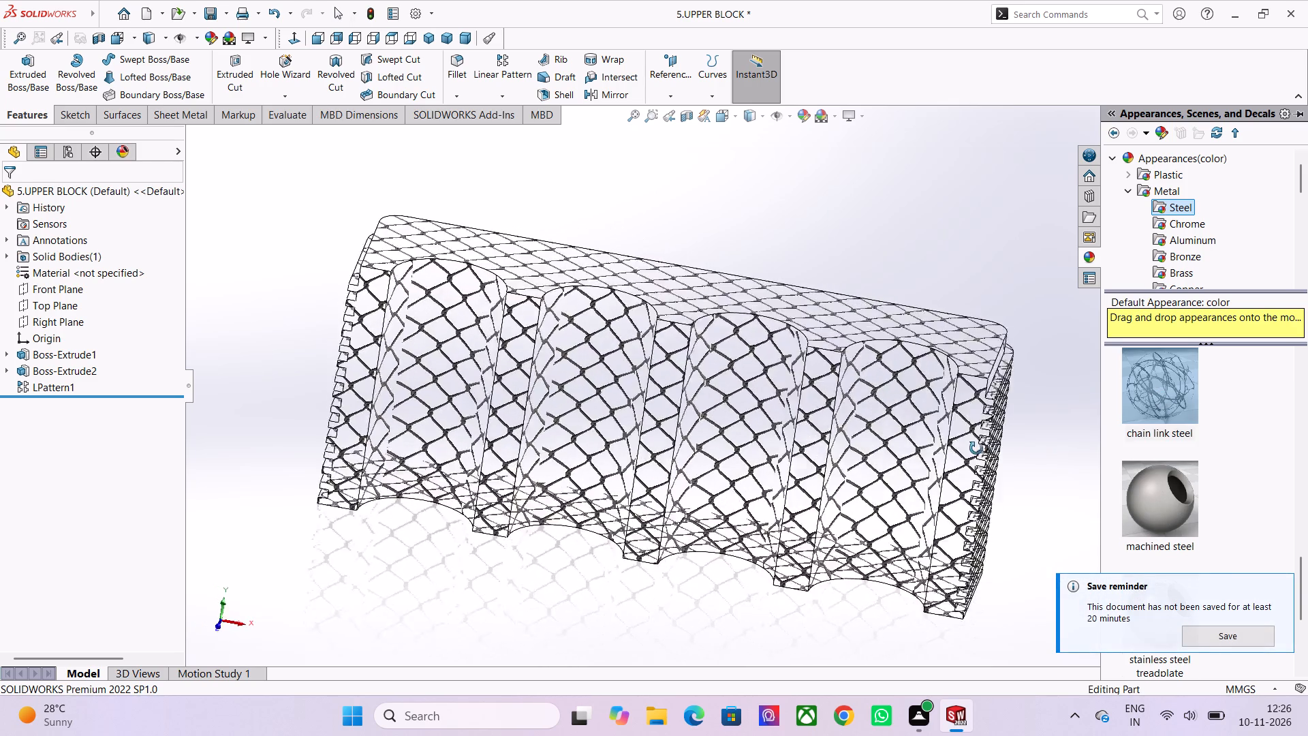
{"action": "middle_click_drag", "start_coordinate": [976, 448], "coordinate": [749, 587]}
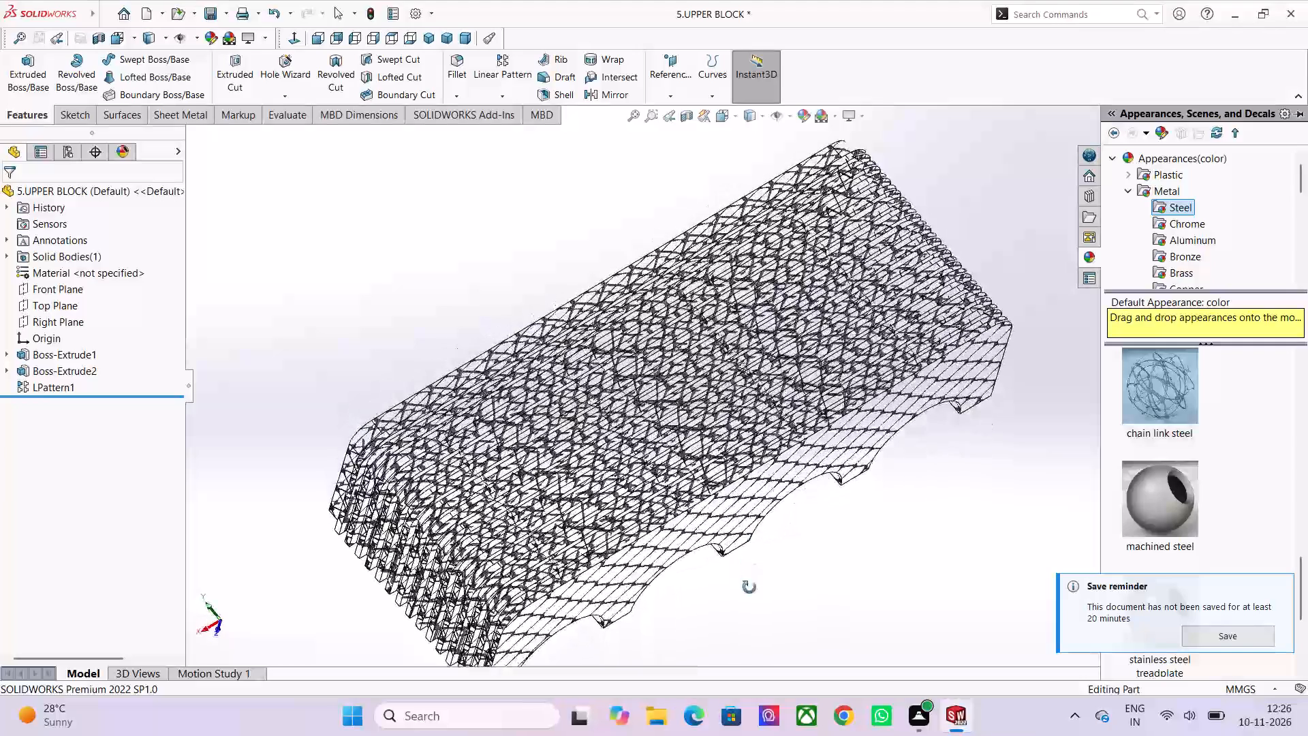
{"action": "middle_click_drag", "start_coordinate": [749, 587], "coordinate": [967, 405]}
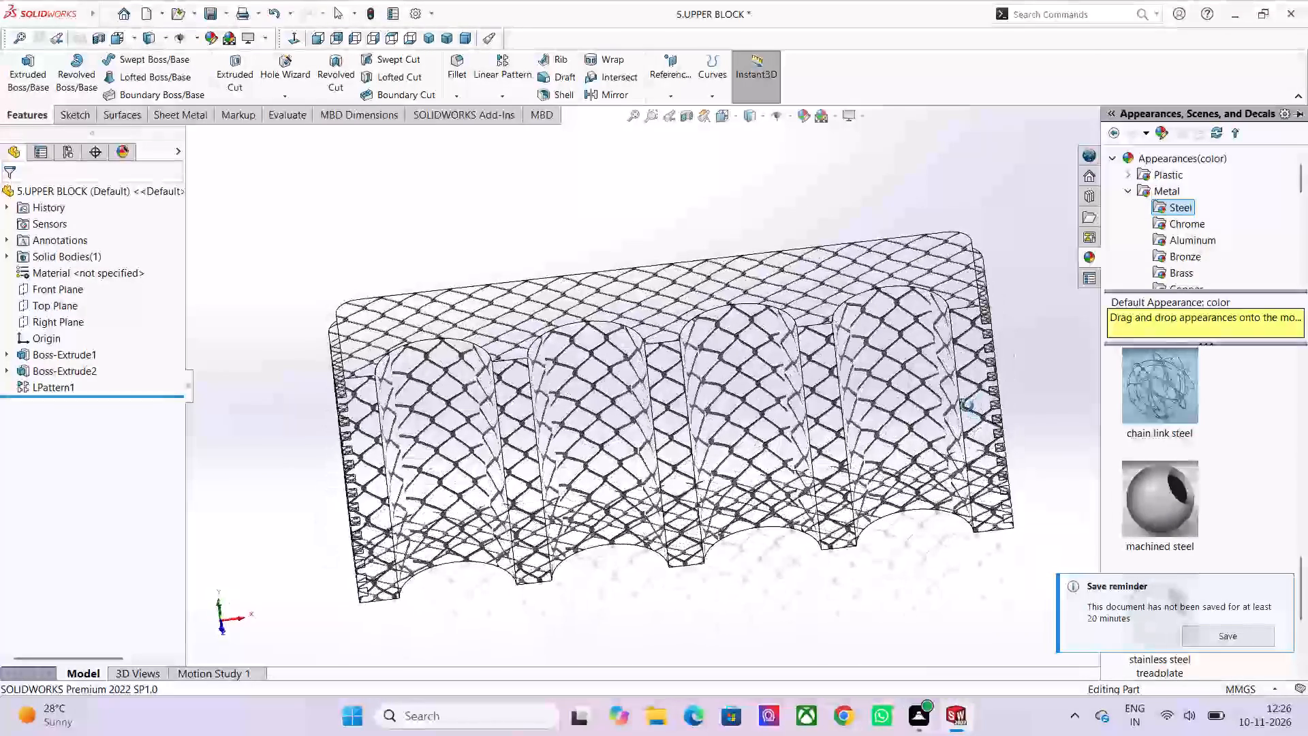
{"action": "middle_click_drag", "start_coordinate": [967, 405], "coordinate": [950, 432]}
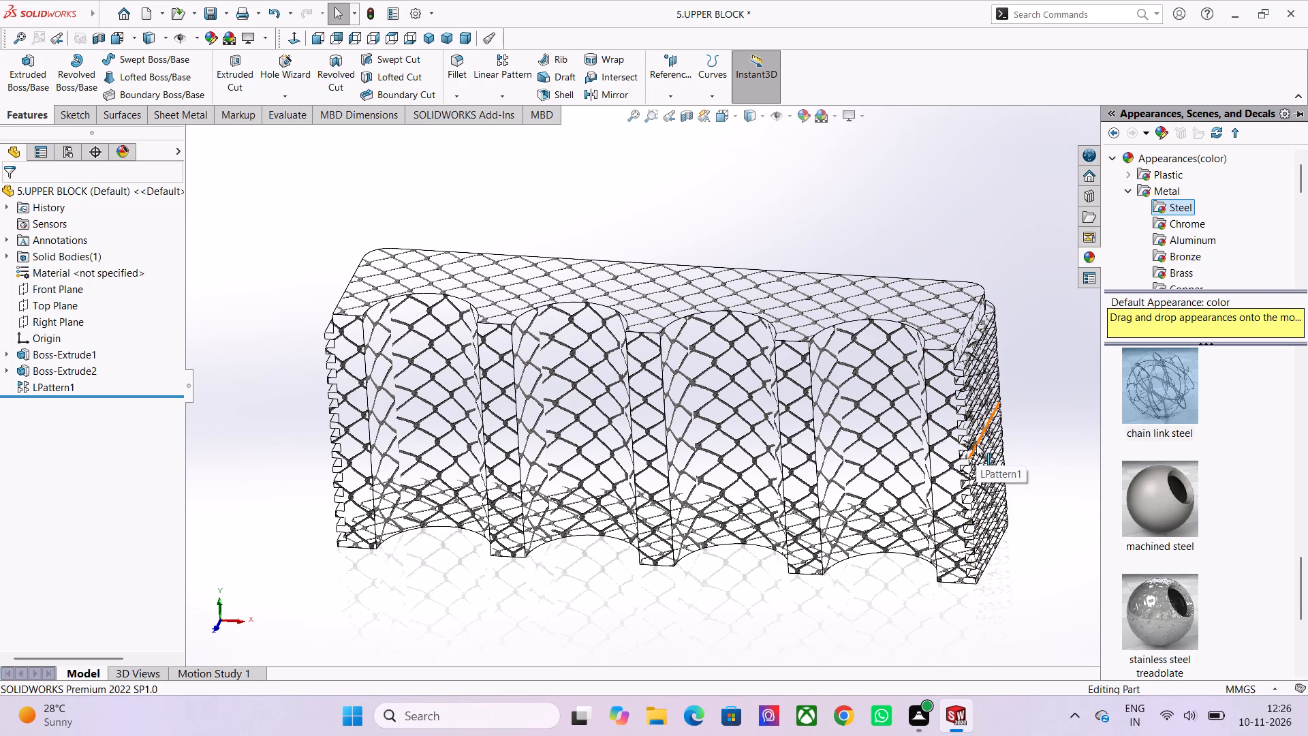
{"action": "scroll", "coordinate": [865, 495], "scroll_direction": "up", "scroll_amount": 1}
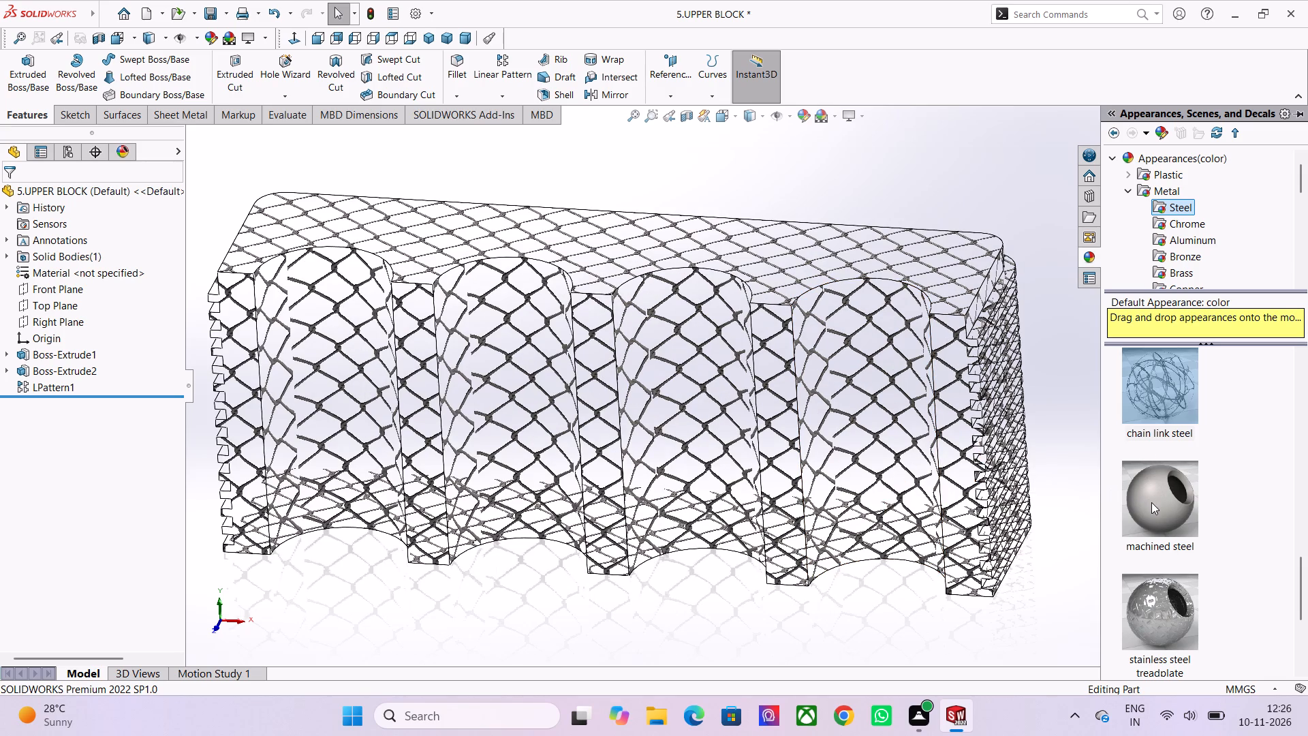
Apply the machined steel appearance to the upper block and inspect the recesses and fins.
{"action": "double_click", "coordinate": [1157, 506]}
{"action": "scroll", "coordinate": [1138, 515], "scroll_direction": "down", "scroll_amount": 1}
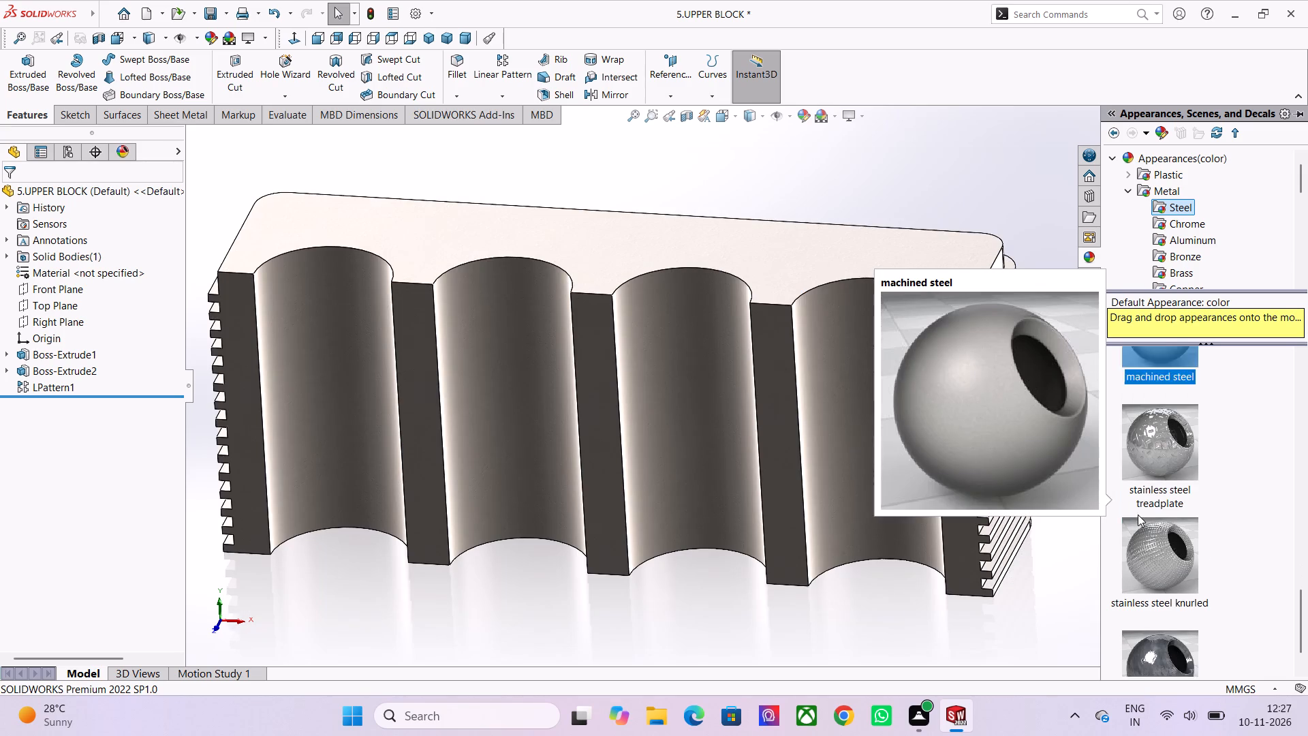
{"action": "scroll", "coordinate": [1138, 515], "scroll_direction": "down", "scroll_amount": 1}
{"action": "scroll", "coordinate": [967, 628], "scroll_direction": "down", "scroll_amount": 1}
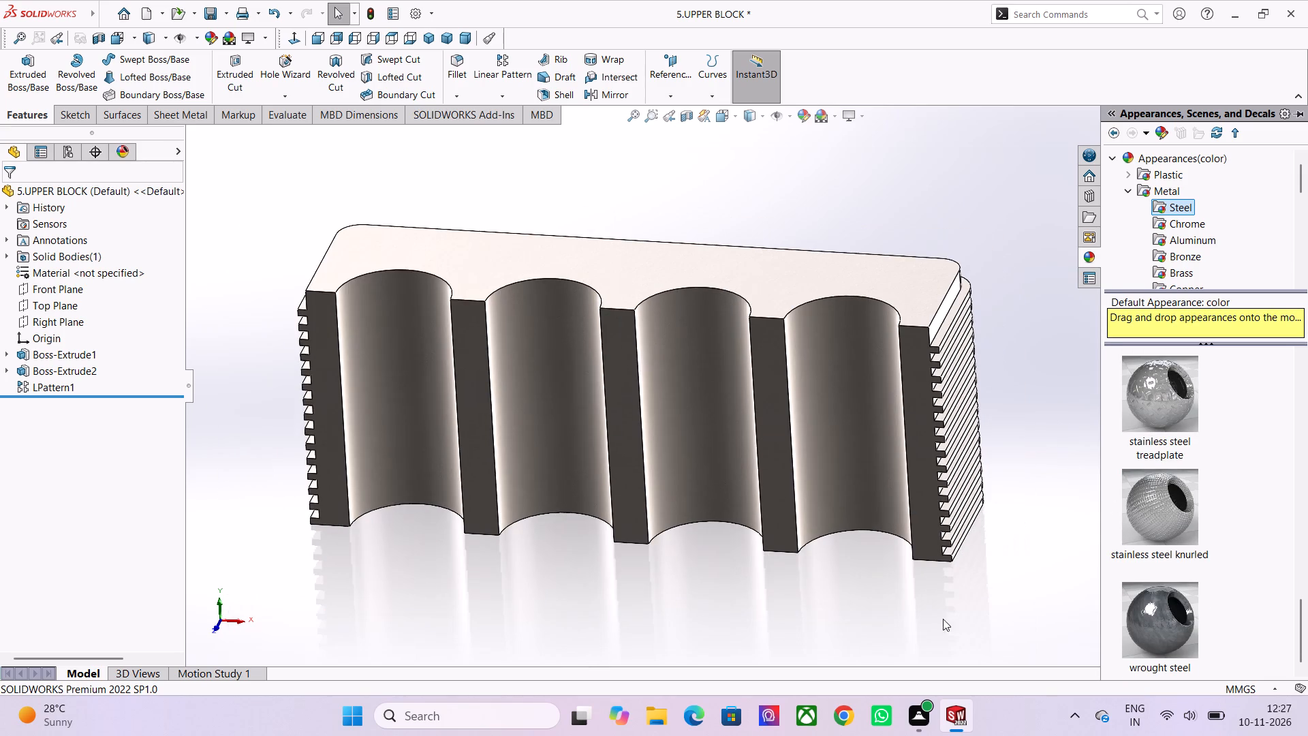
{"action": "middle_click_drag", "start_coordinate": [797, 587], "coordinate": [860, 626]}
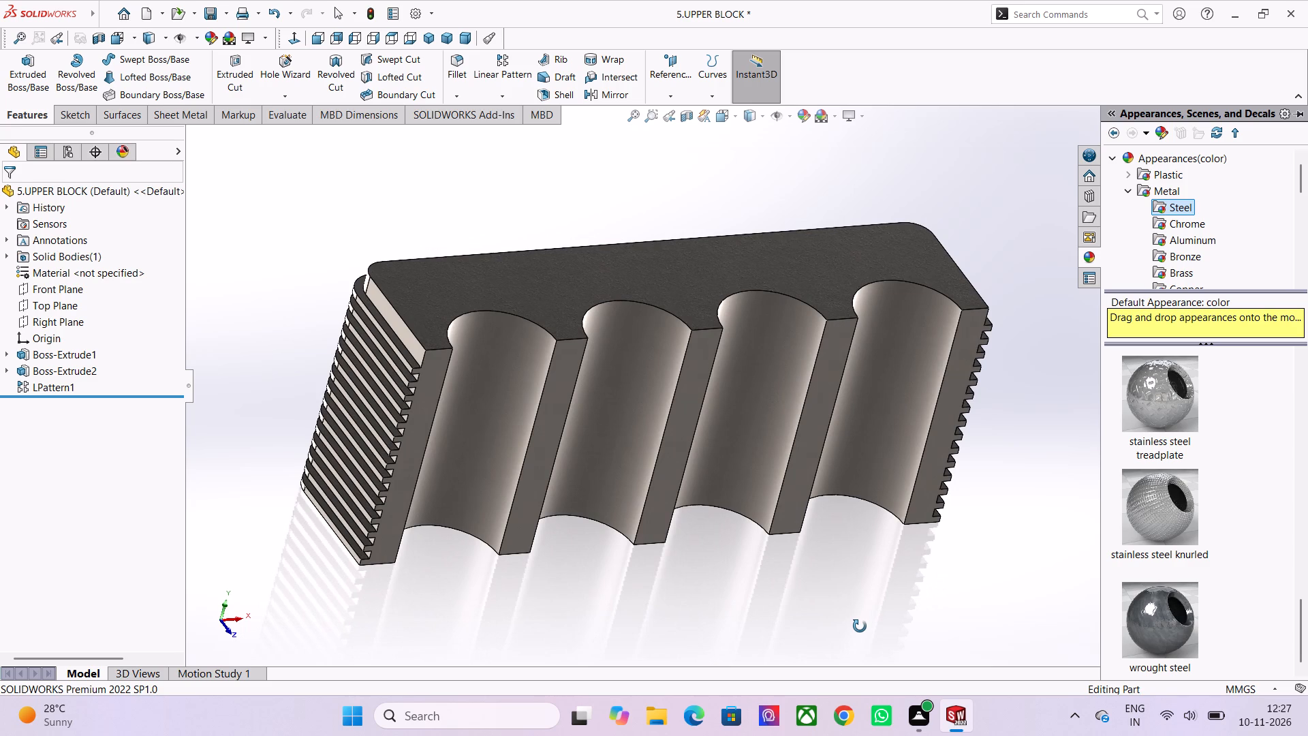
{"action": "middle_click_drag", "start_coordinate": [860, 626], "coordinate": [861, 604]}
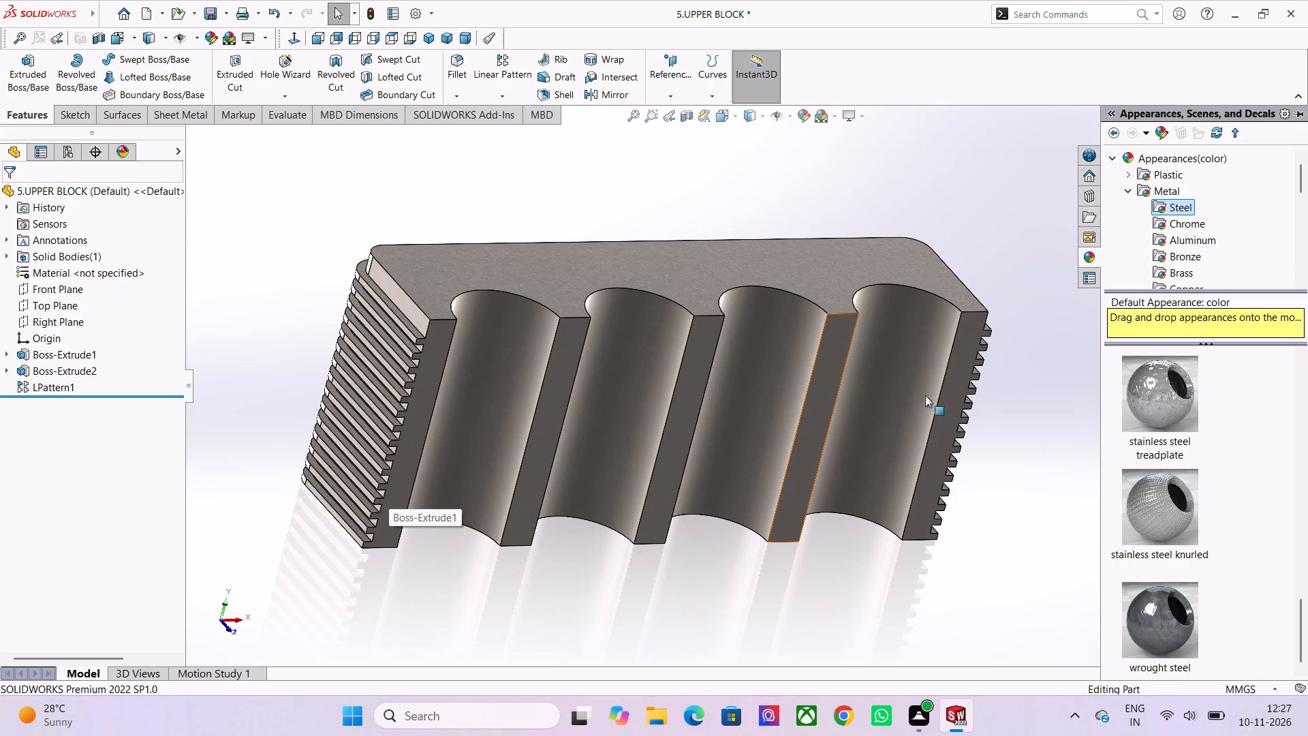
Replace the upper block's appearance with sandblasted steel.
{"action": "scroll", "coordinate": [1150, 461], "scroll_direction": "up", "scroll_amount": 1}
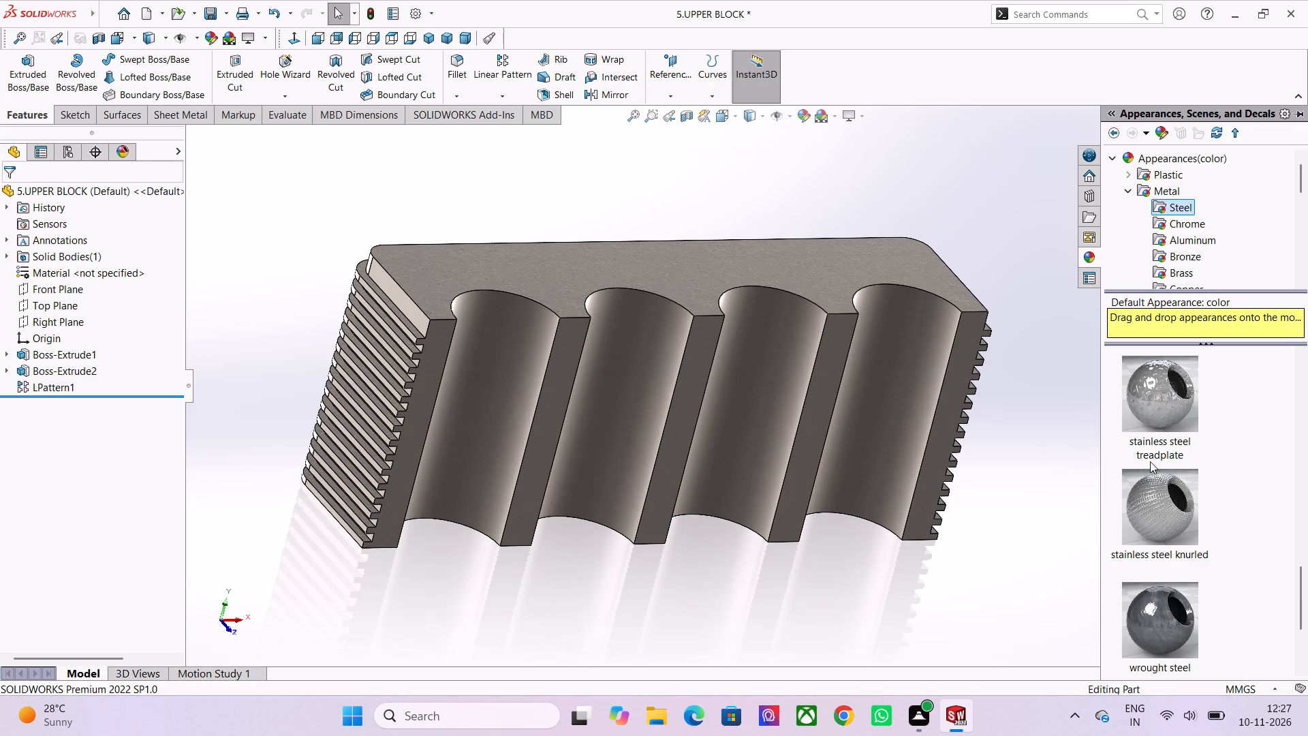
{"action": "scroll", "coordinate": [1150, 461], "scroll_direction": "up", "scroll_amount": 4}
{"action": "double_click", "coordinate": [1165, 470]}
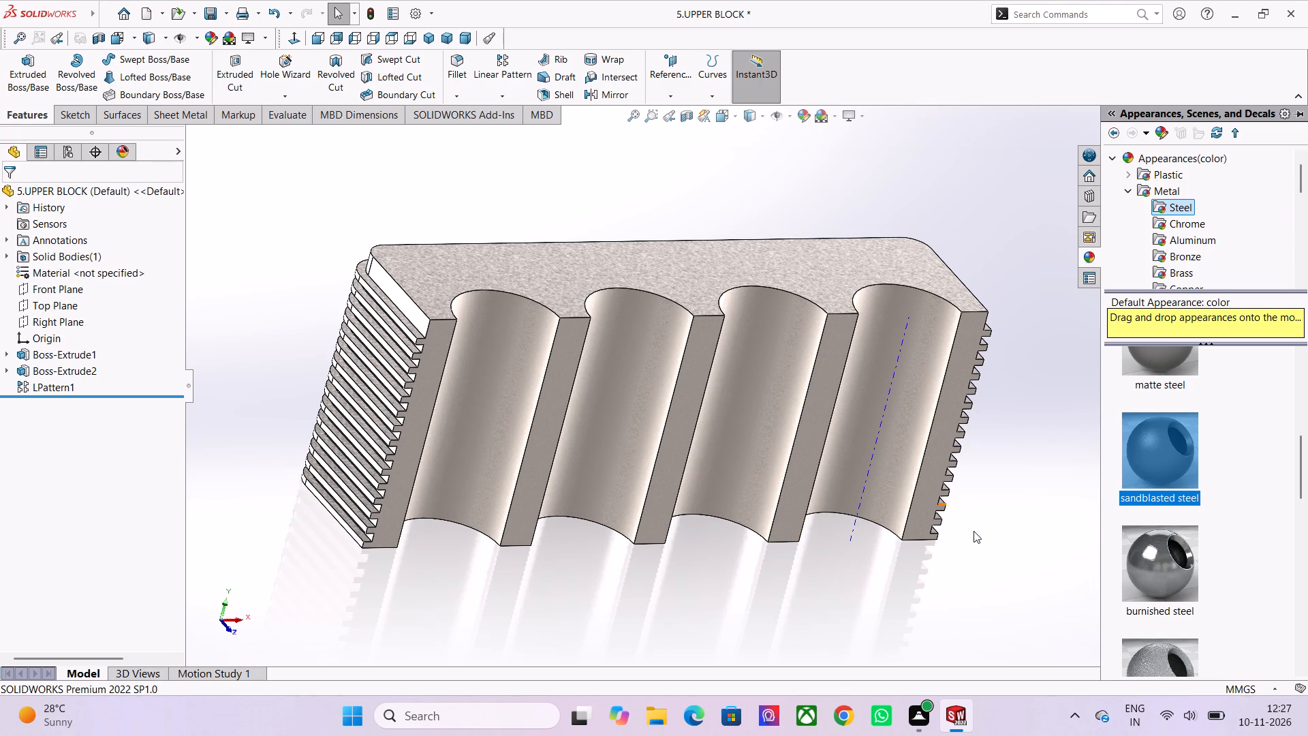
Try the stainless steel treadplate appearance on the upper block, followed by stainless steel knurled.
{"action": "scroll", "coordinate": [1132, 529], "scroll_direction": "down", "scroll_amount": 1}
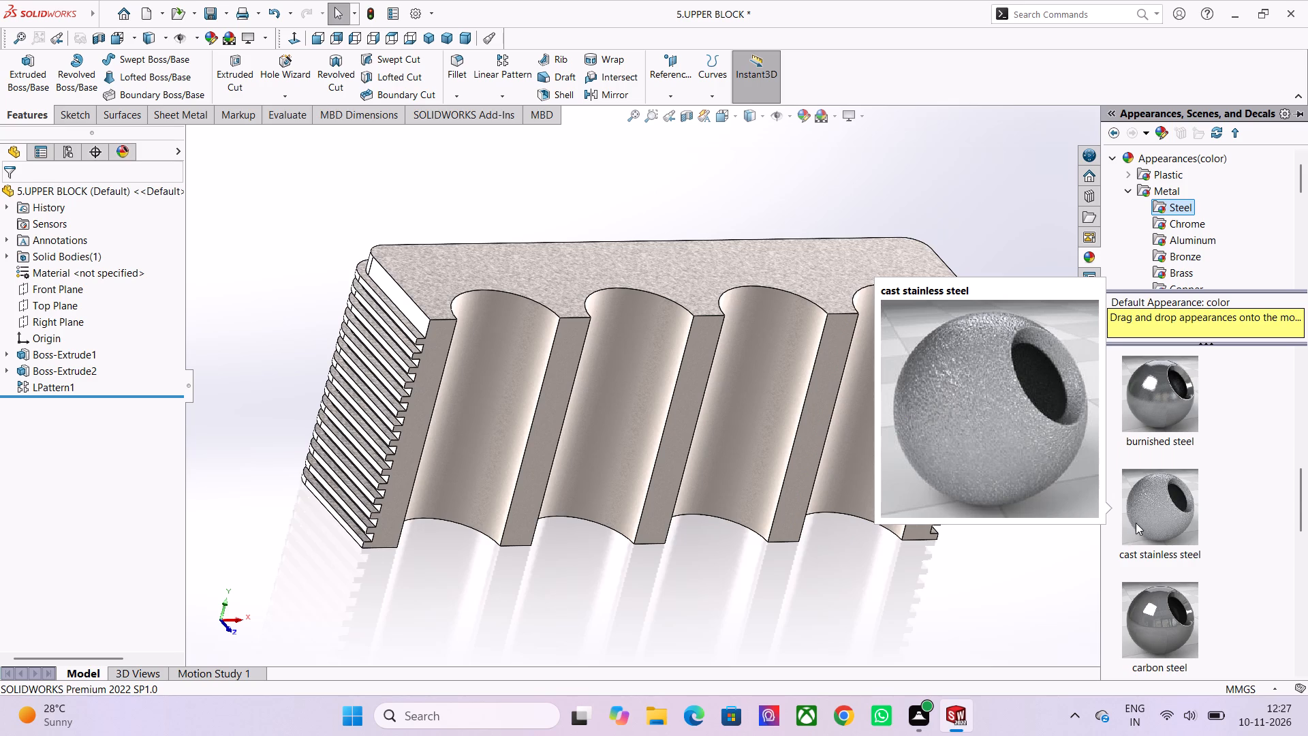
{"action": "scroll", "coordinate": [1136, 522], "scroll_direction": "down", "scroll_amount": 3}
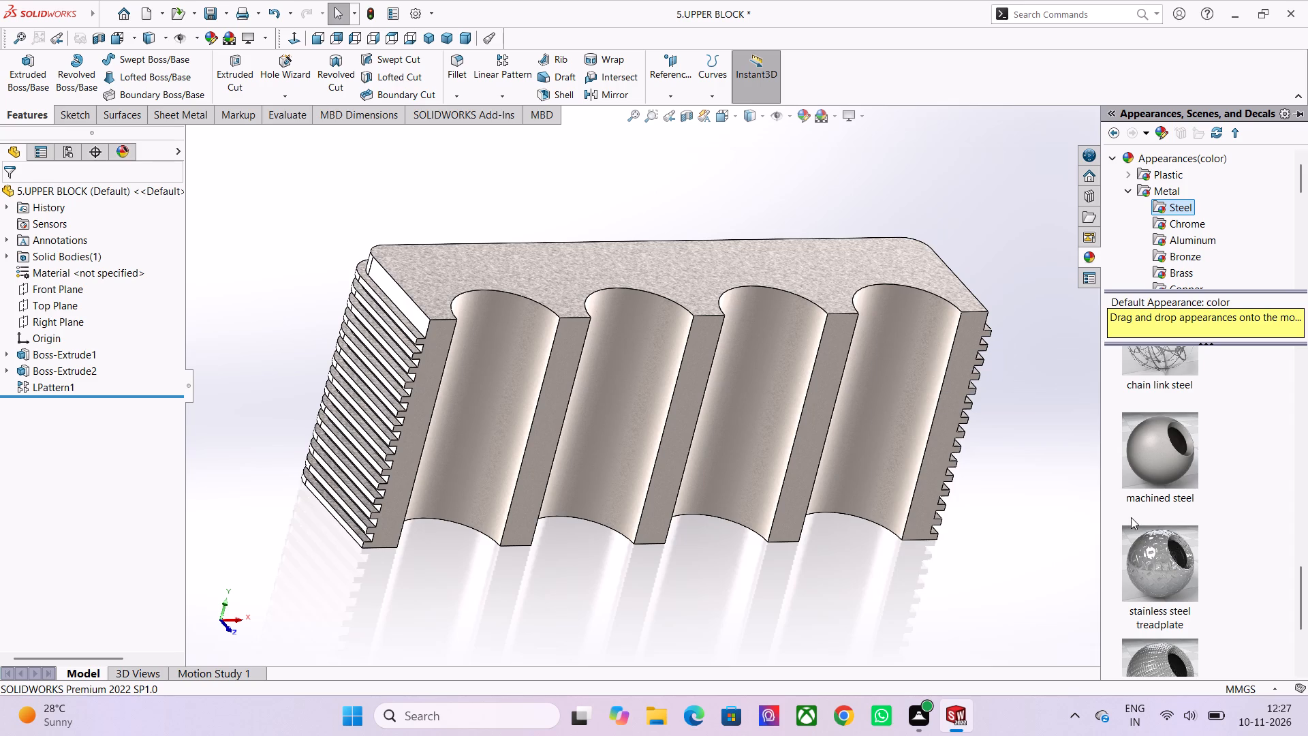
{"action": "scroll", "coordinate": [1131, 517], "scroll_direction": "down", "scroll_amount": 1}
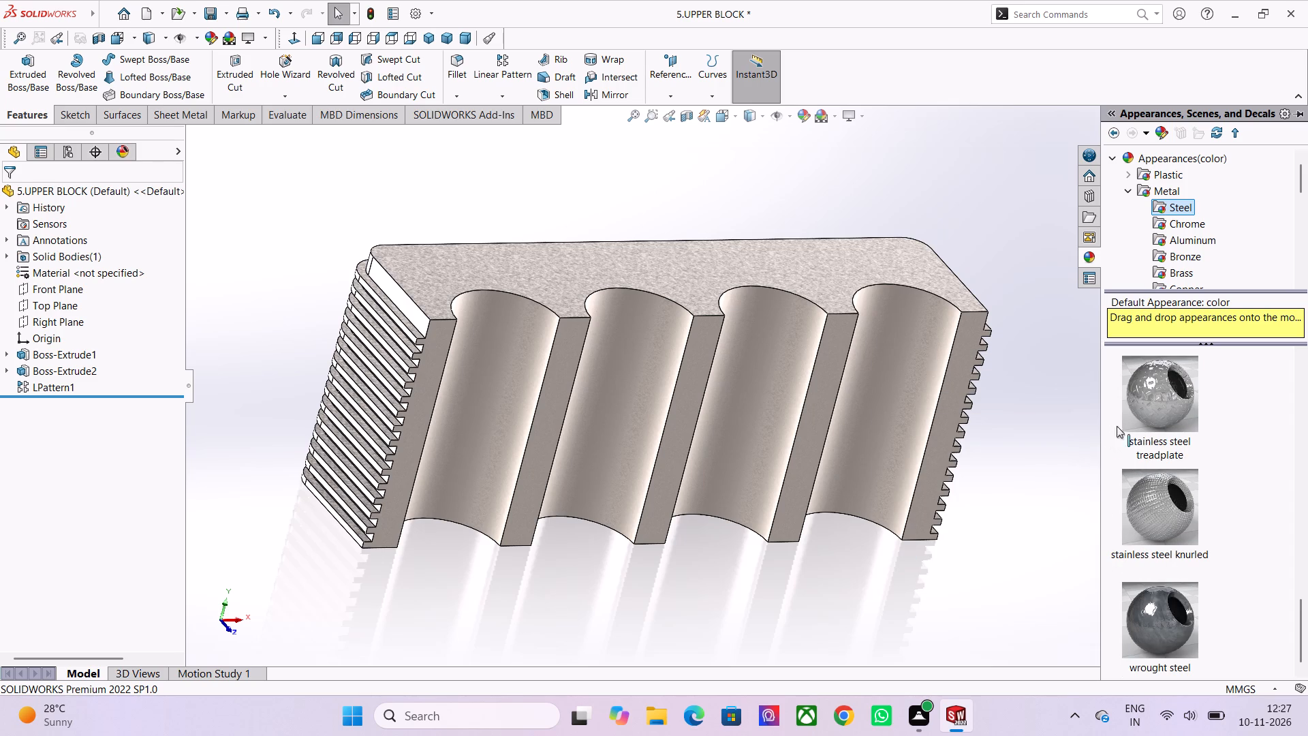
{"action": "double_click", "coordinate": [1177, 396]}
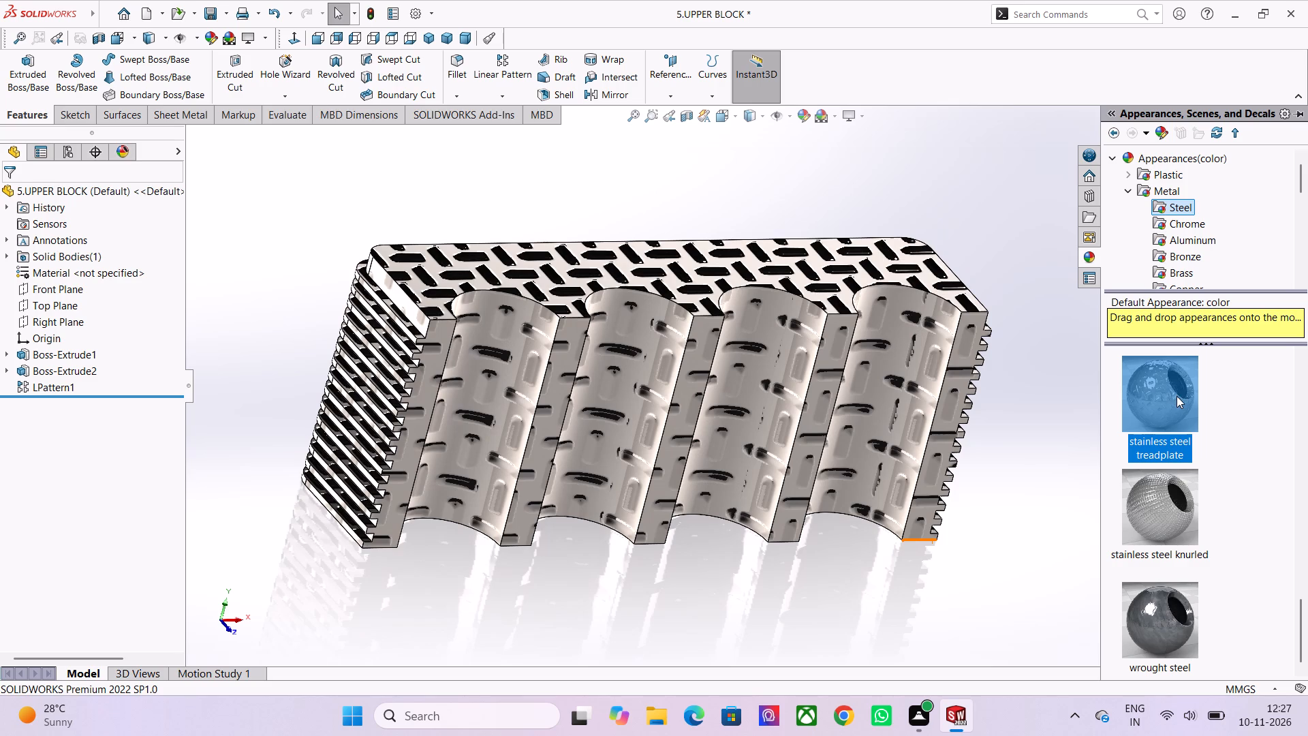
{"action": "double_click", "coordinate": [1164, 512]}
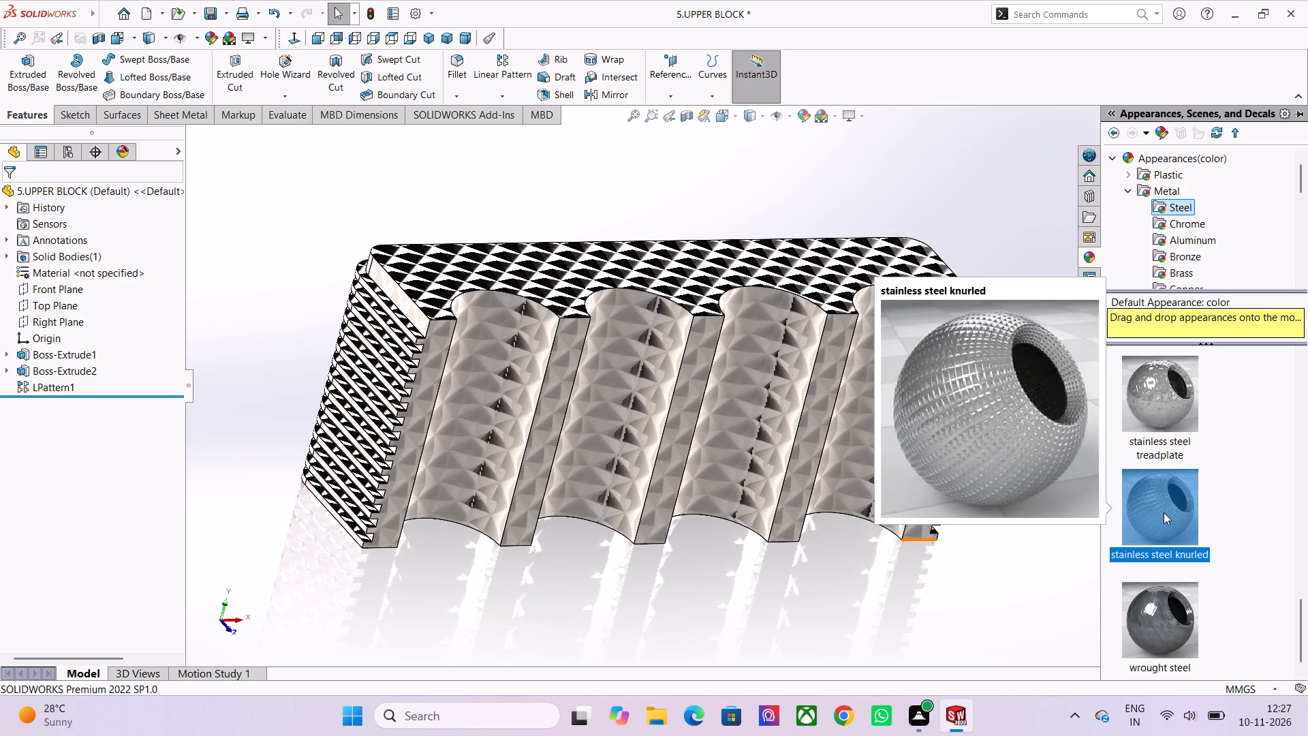
Try the burnished steel appearance on the upper block and replace it with sandblasted steel.
{"action": "scroll", "coordinate": [1153, 463], "scroll_direction": "up", "scroll_amount": 1}
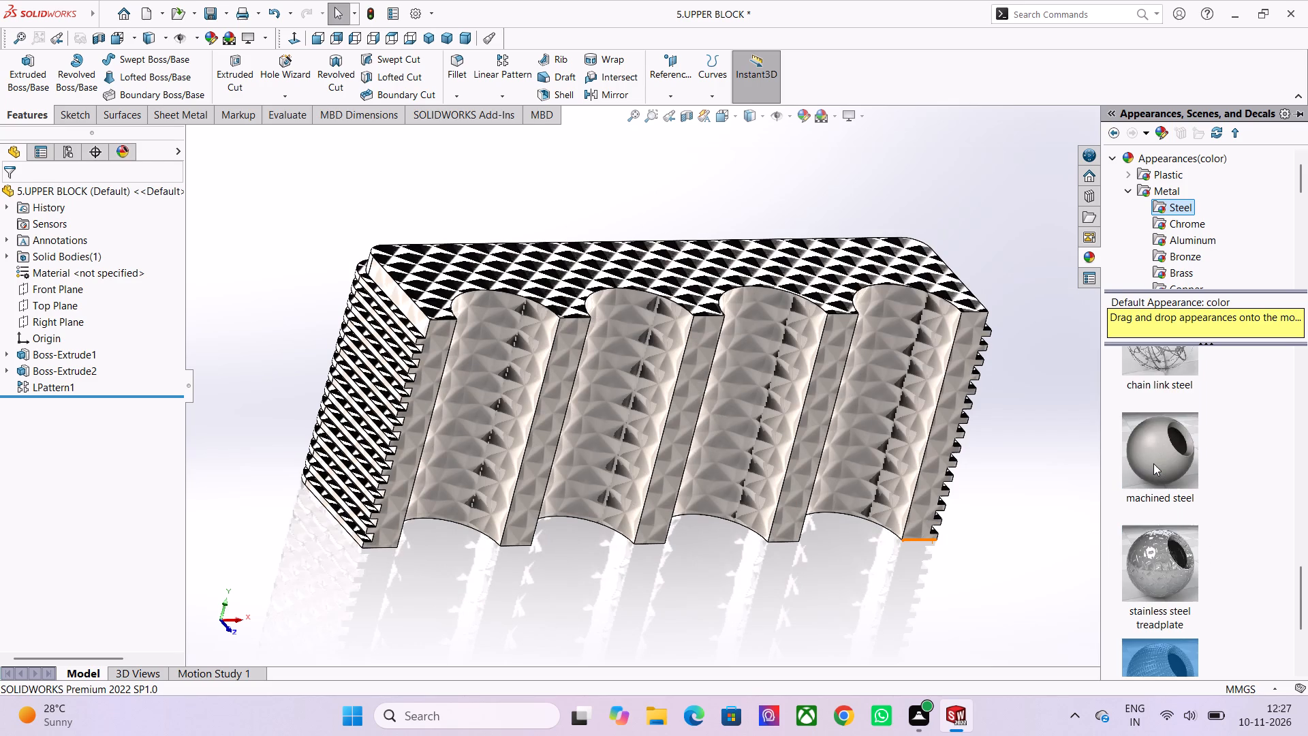
{"action": "scroll", "coordinate": [1153, 463], "scroll_direction": "up", "scroll_amount": 2}
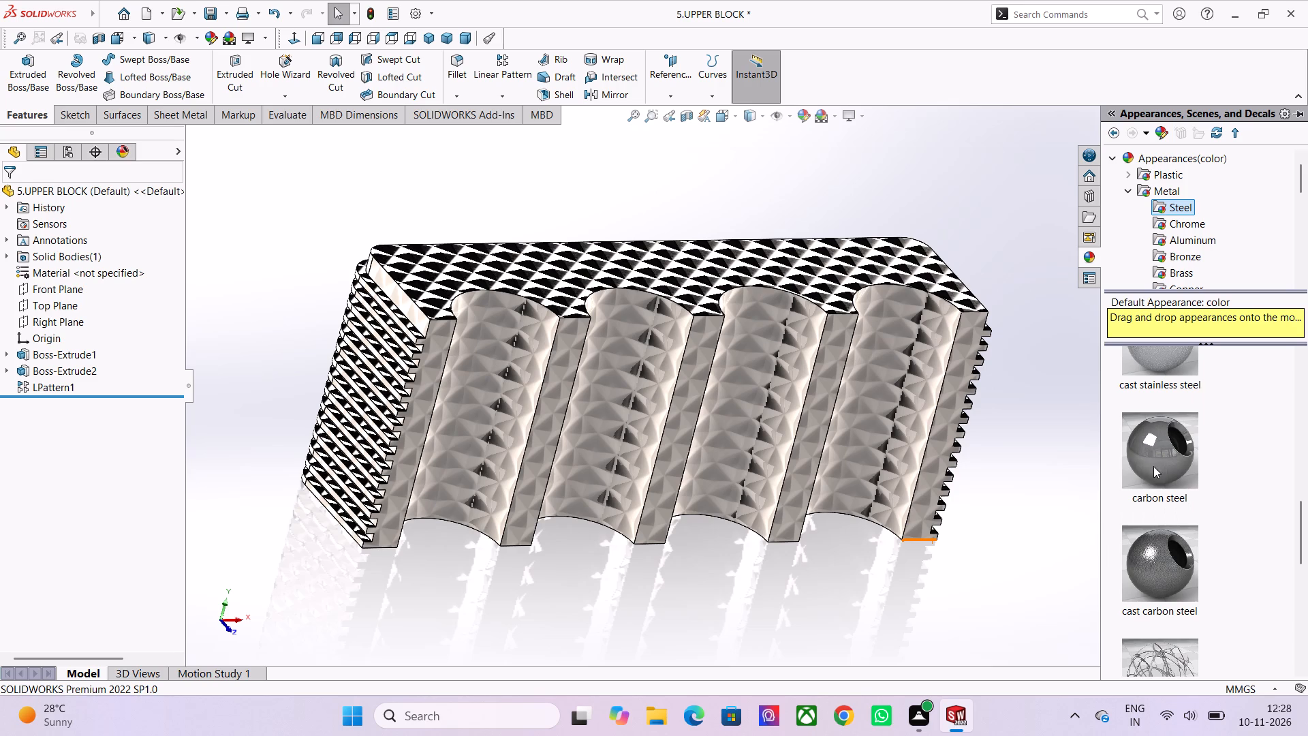
{"action": "scroll", "coordinate": [1144, 404], "scroll_direction": "up", "scroll_amount": 1}
{"action": "scroll", "coordinate": [1174, 509], "scroll_direction": "up", "scroll_amount": 1}
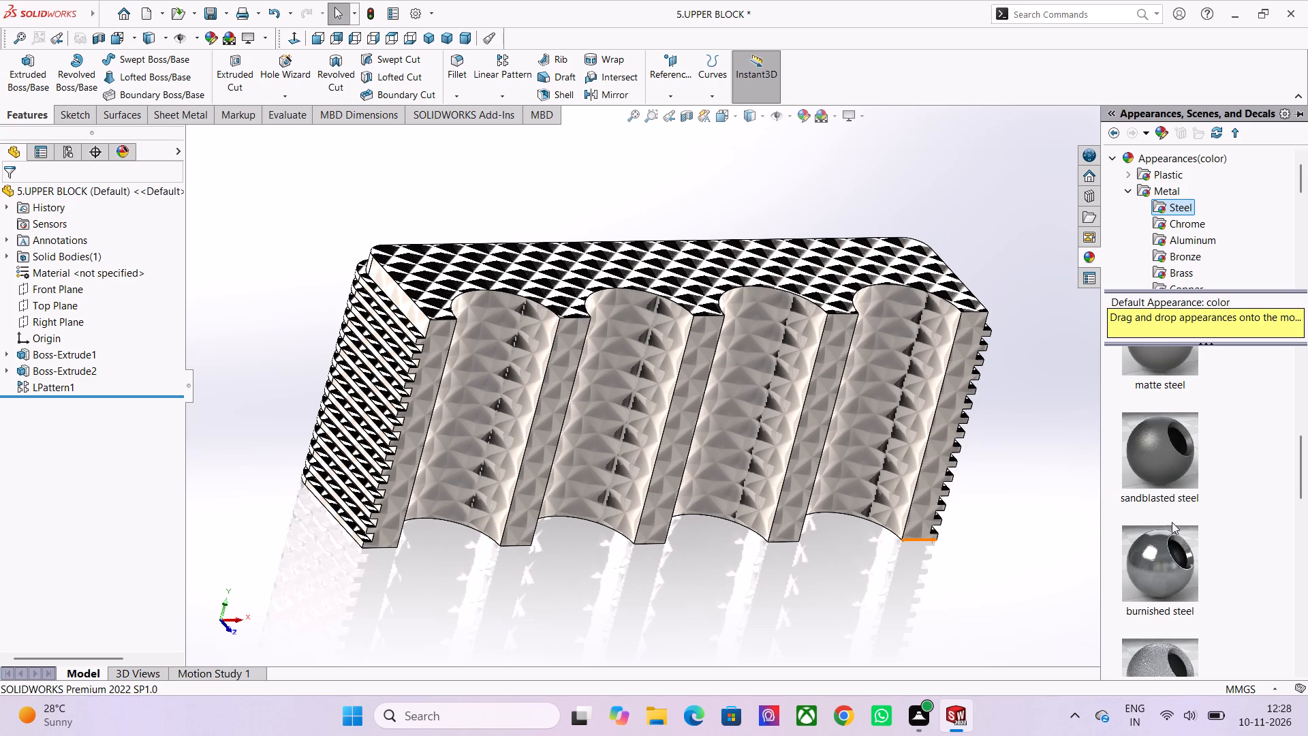
{"action": "double_click", "coordinate": [1155, 562]}
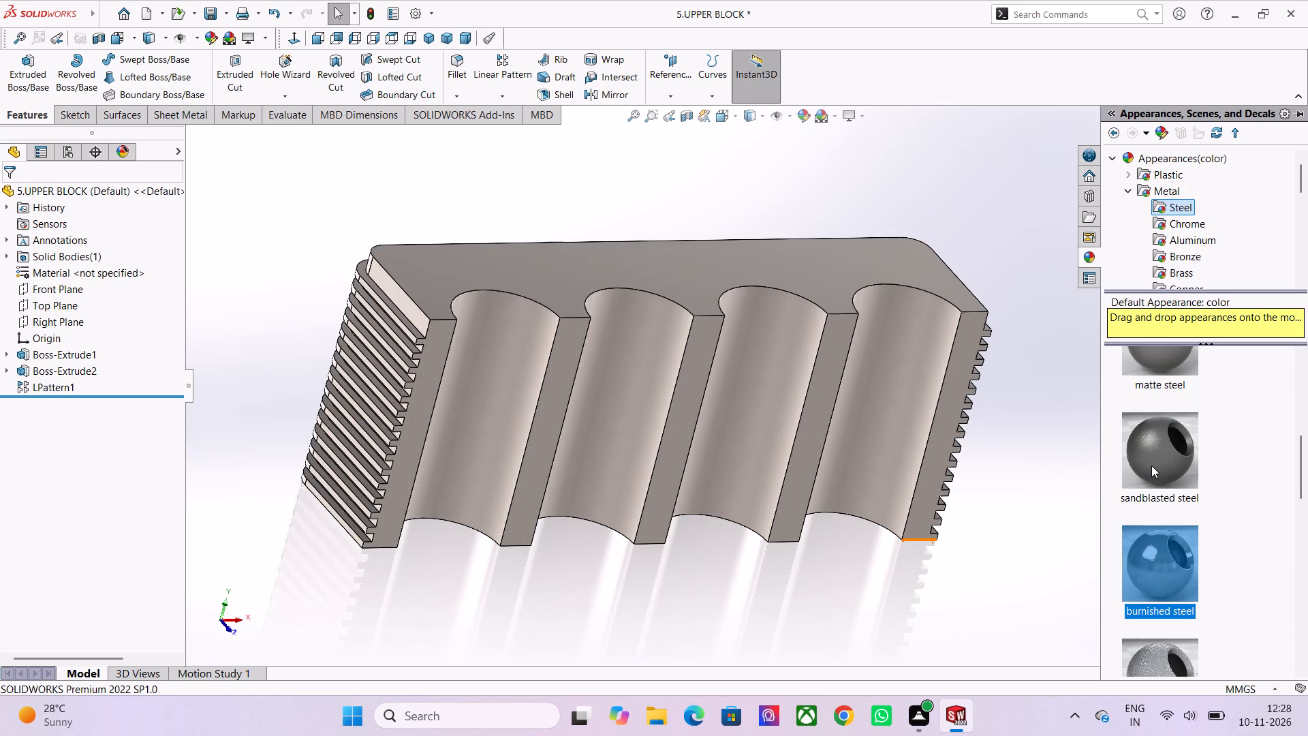
{"action": "double_click", "coordinate": [1151, 479]}
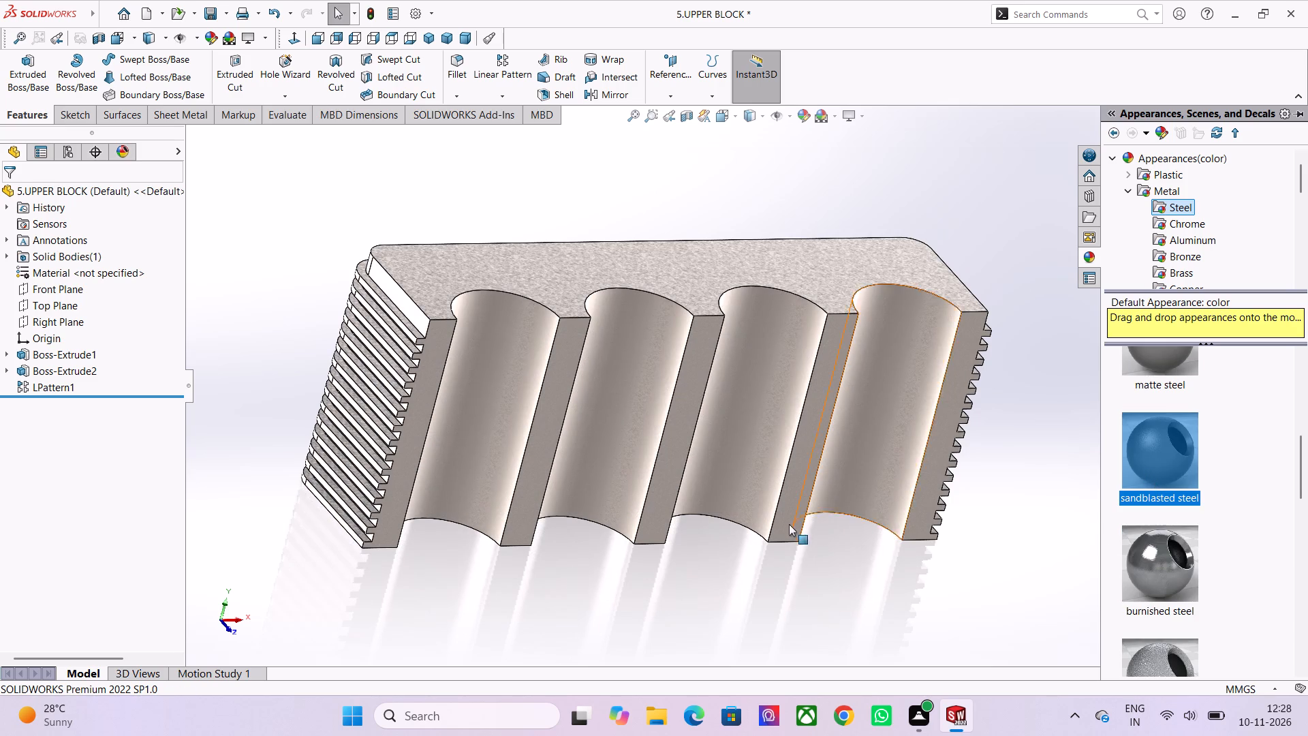
{"action": "scroll", "coordinate": [782, 575], "scroll_direction": "up", "scroll_amount": 1}
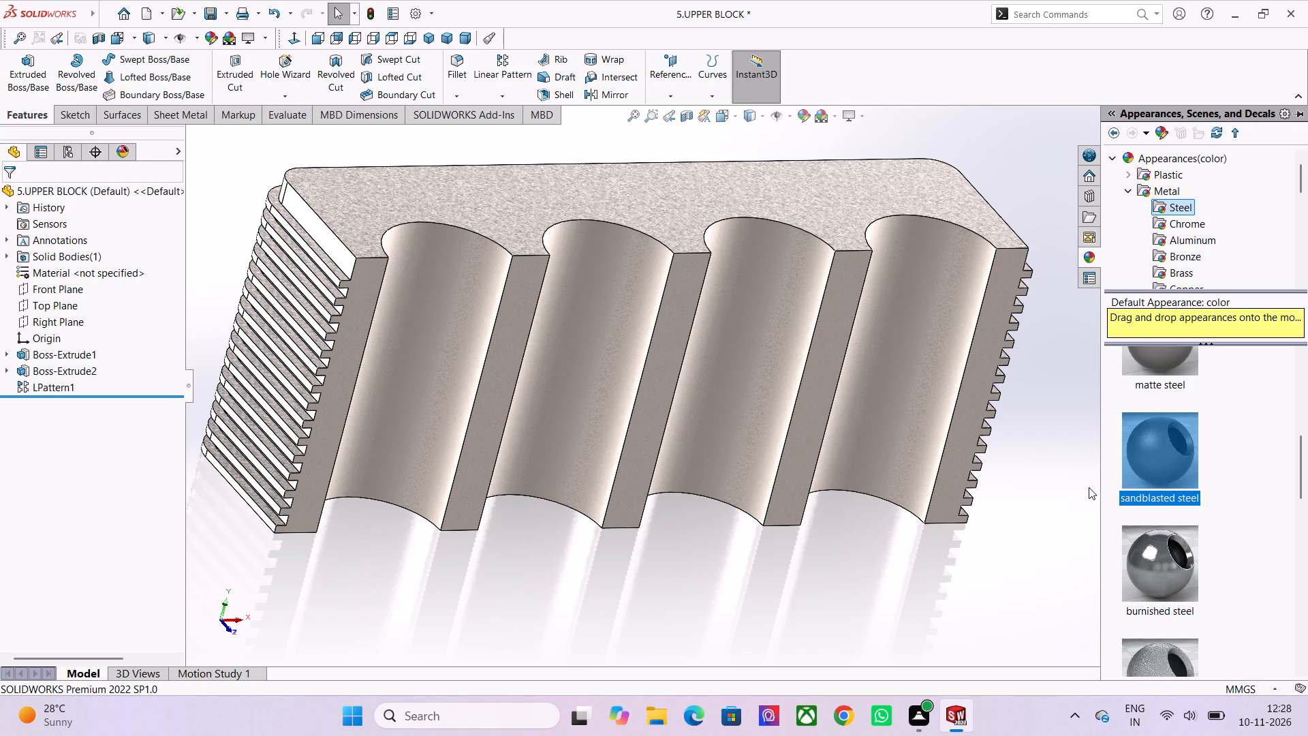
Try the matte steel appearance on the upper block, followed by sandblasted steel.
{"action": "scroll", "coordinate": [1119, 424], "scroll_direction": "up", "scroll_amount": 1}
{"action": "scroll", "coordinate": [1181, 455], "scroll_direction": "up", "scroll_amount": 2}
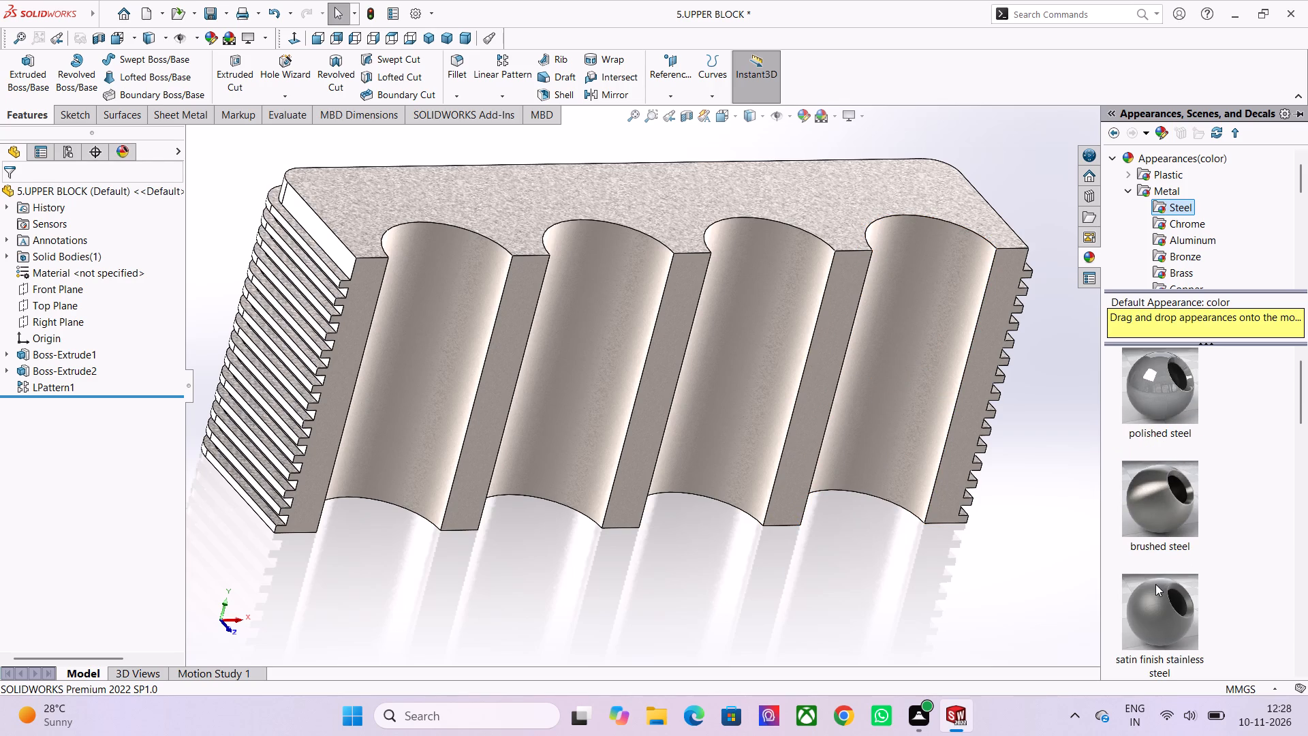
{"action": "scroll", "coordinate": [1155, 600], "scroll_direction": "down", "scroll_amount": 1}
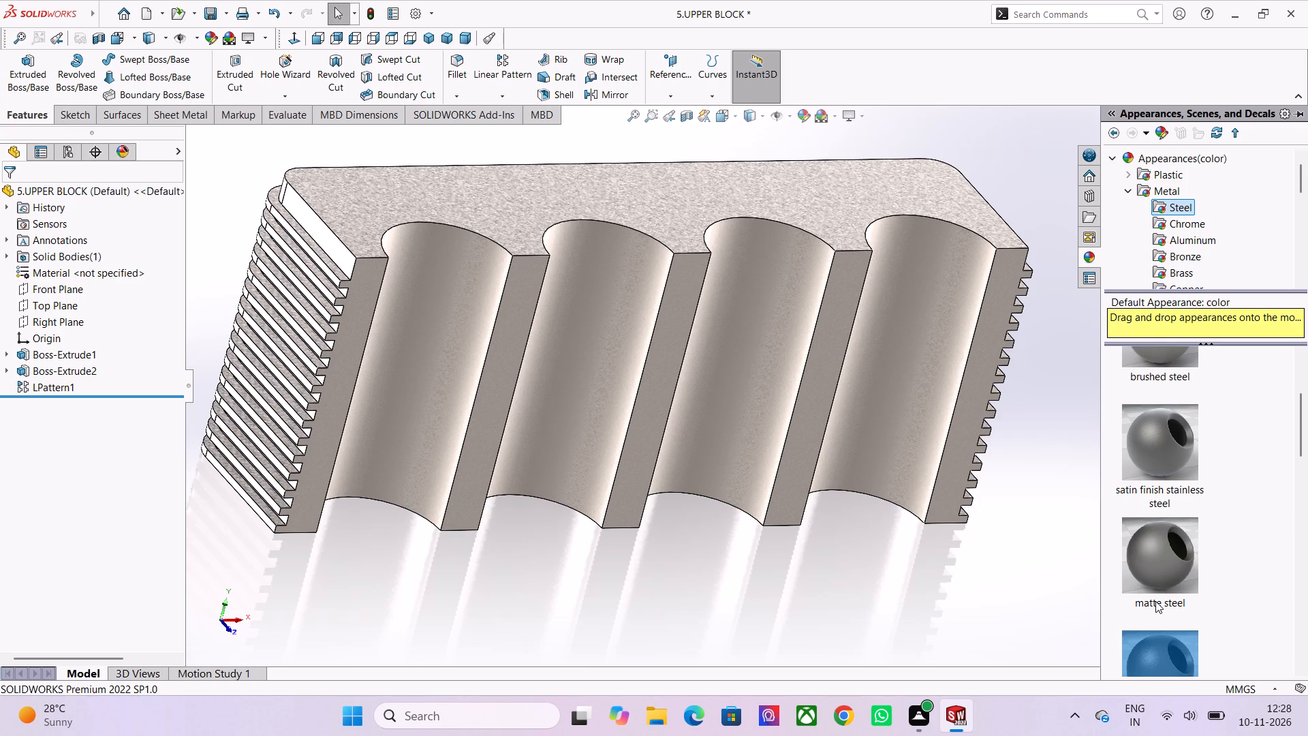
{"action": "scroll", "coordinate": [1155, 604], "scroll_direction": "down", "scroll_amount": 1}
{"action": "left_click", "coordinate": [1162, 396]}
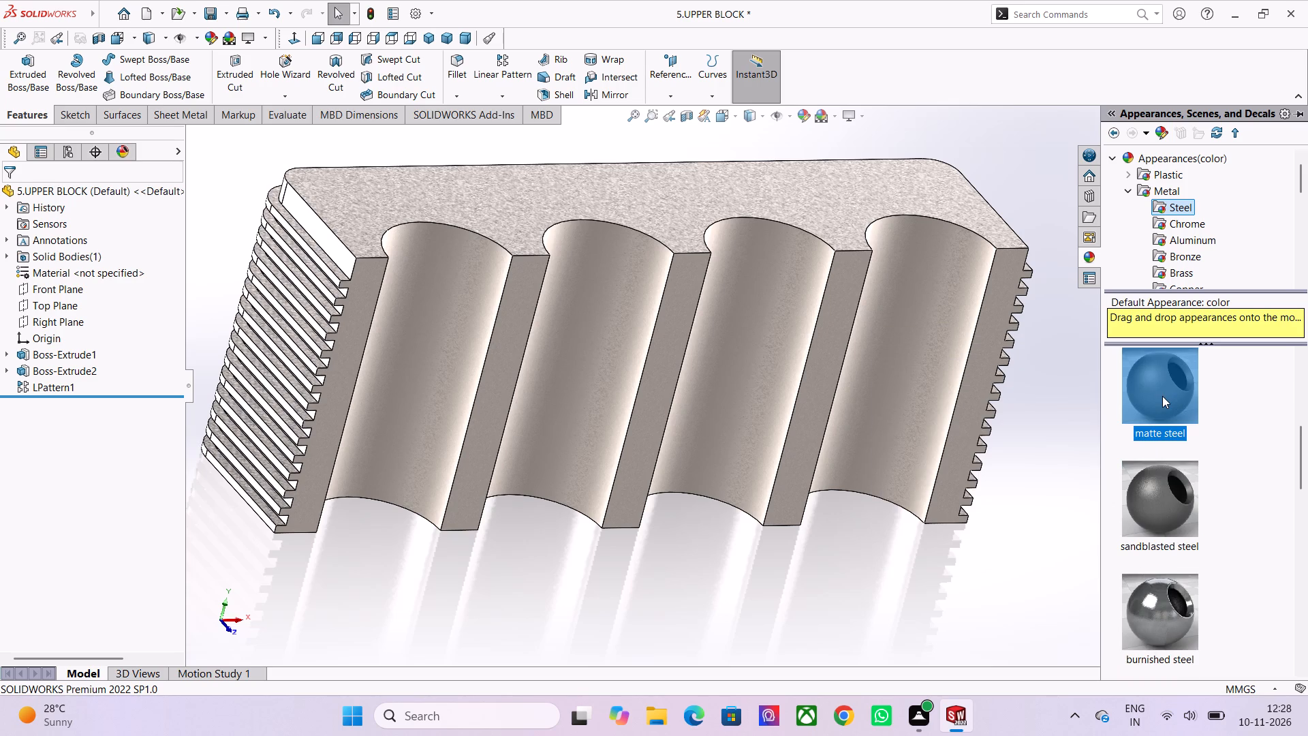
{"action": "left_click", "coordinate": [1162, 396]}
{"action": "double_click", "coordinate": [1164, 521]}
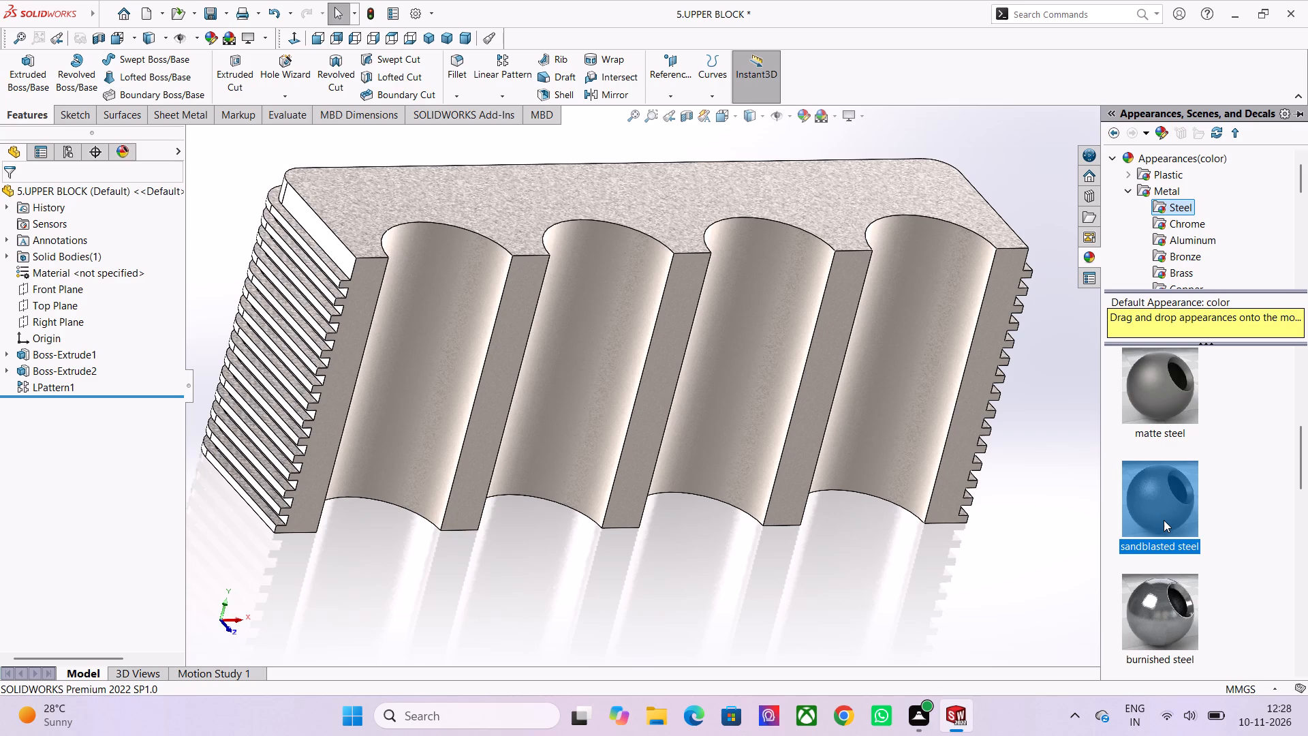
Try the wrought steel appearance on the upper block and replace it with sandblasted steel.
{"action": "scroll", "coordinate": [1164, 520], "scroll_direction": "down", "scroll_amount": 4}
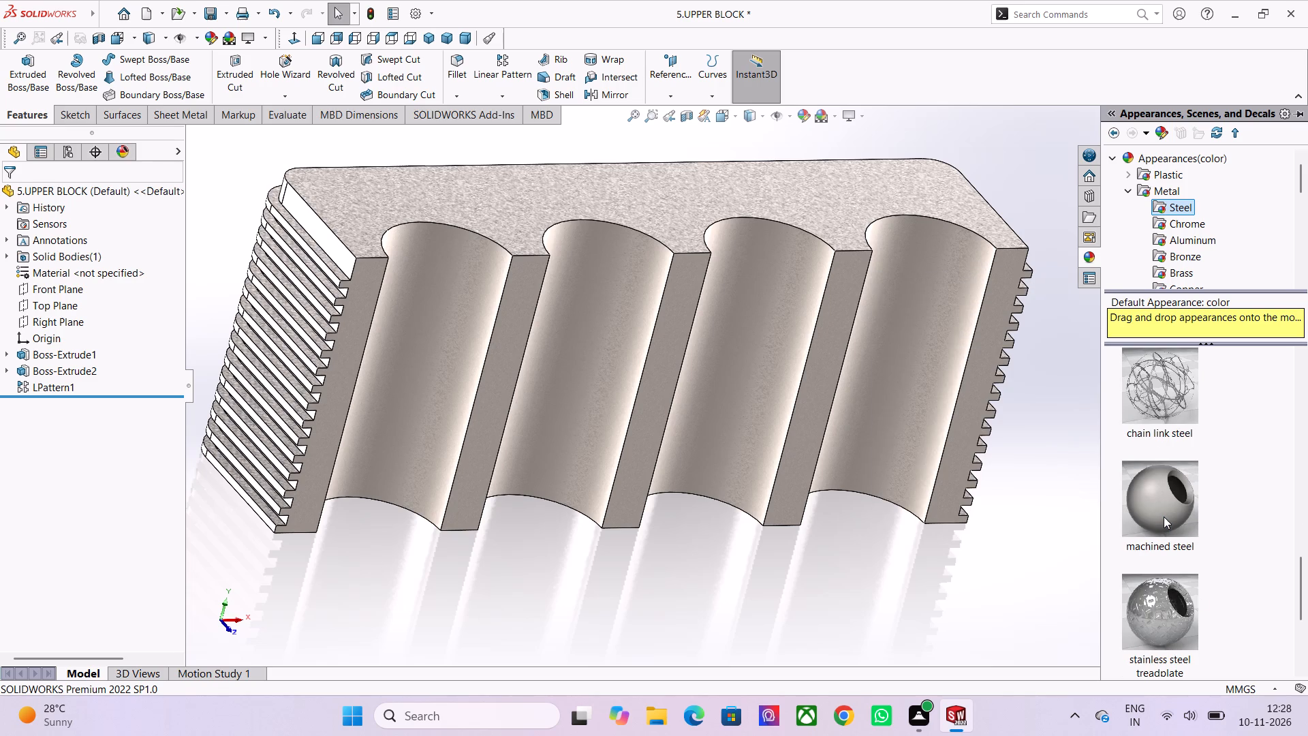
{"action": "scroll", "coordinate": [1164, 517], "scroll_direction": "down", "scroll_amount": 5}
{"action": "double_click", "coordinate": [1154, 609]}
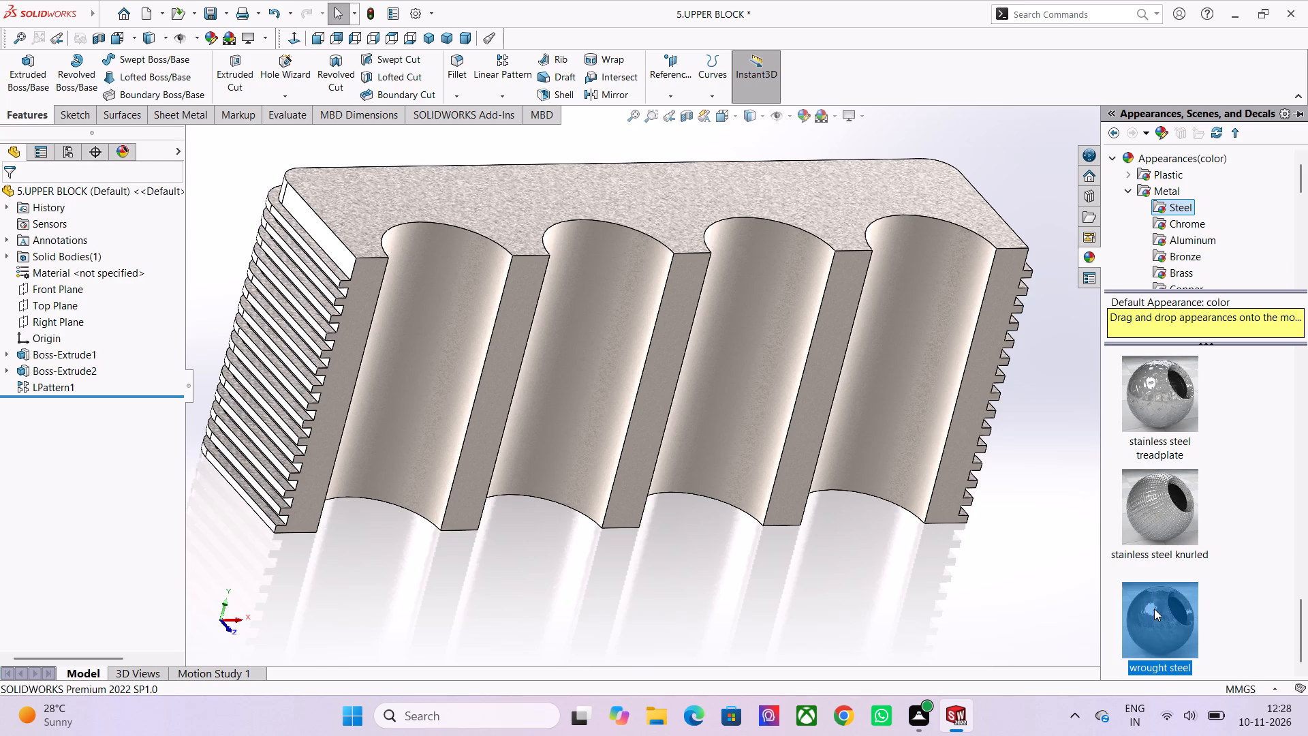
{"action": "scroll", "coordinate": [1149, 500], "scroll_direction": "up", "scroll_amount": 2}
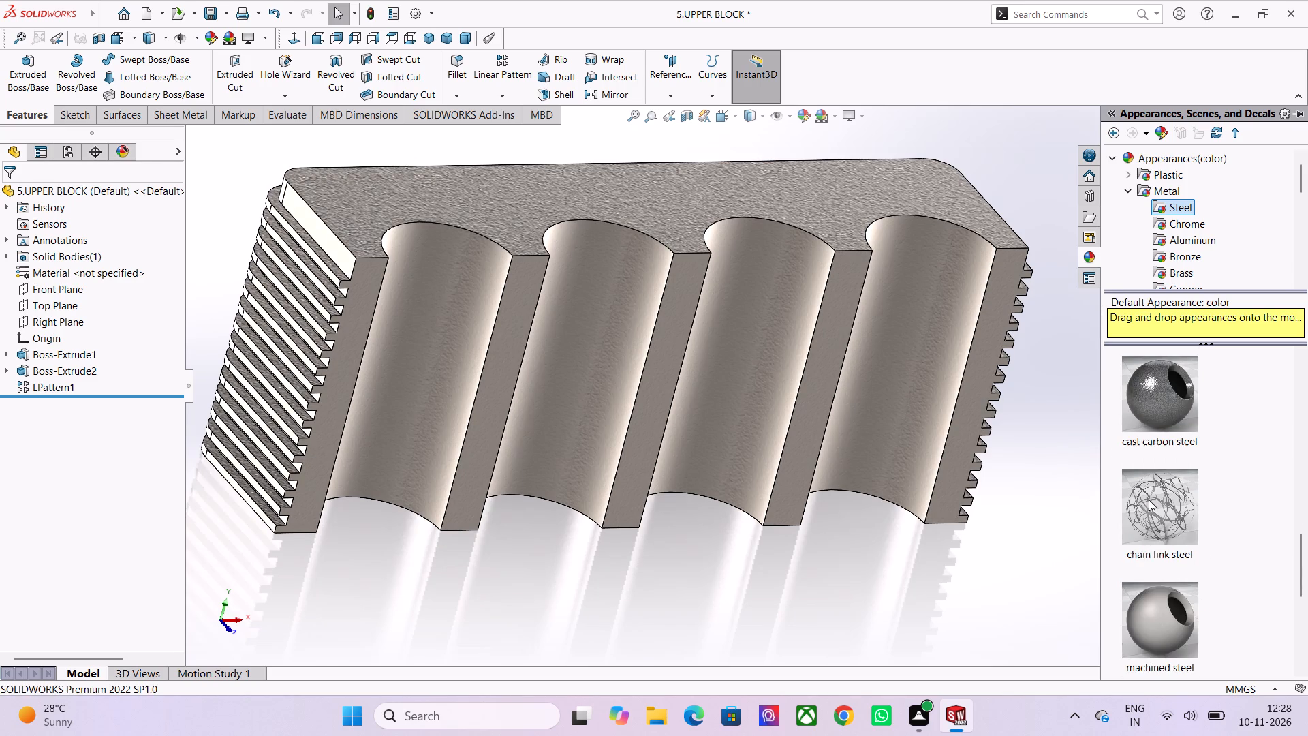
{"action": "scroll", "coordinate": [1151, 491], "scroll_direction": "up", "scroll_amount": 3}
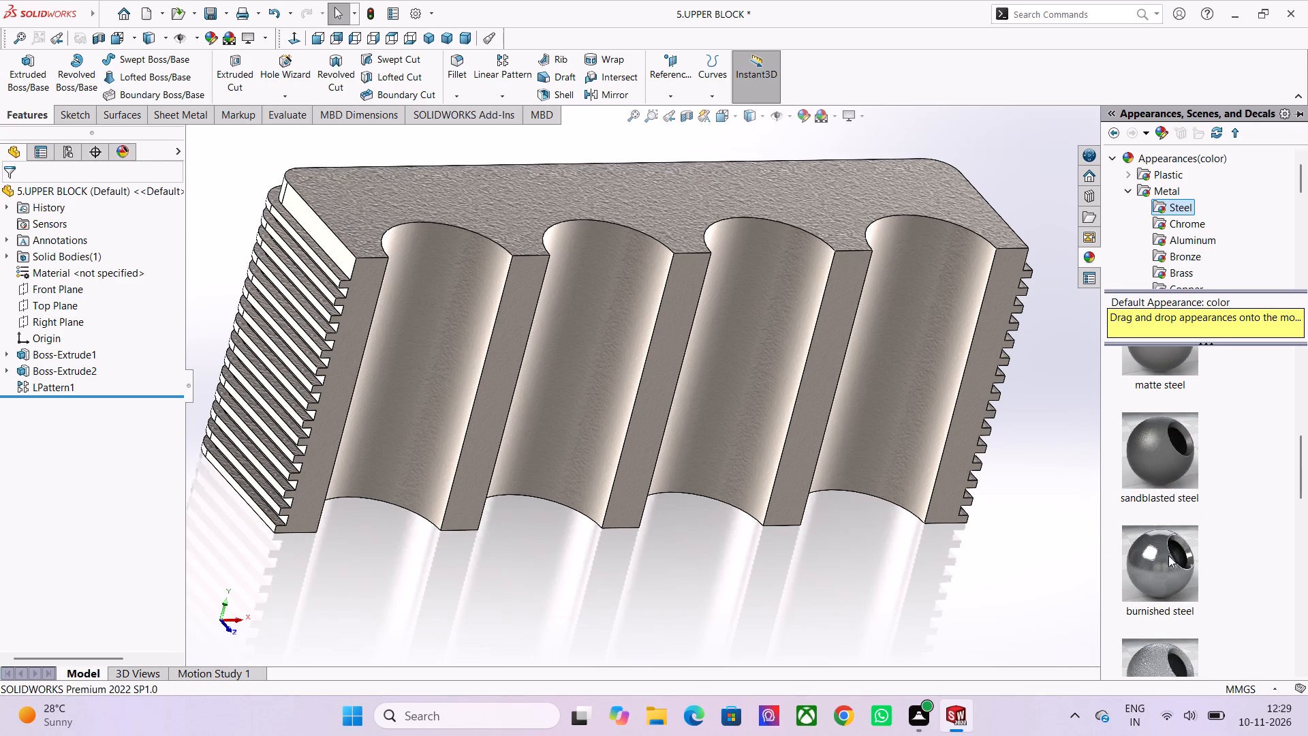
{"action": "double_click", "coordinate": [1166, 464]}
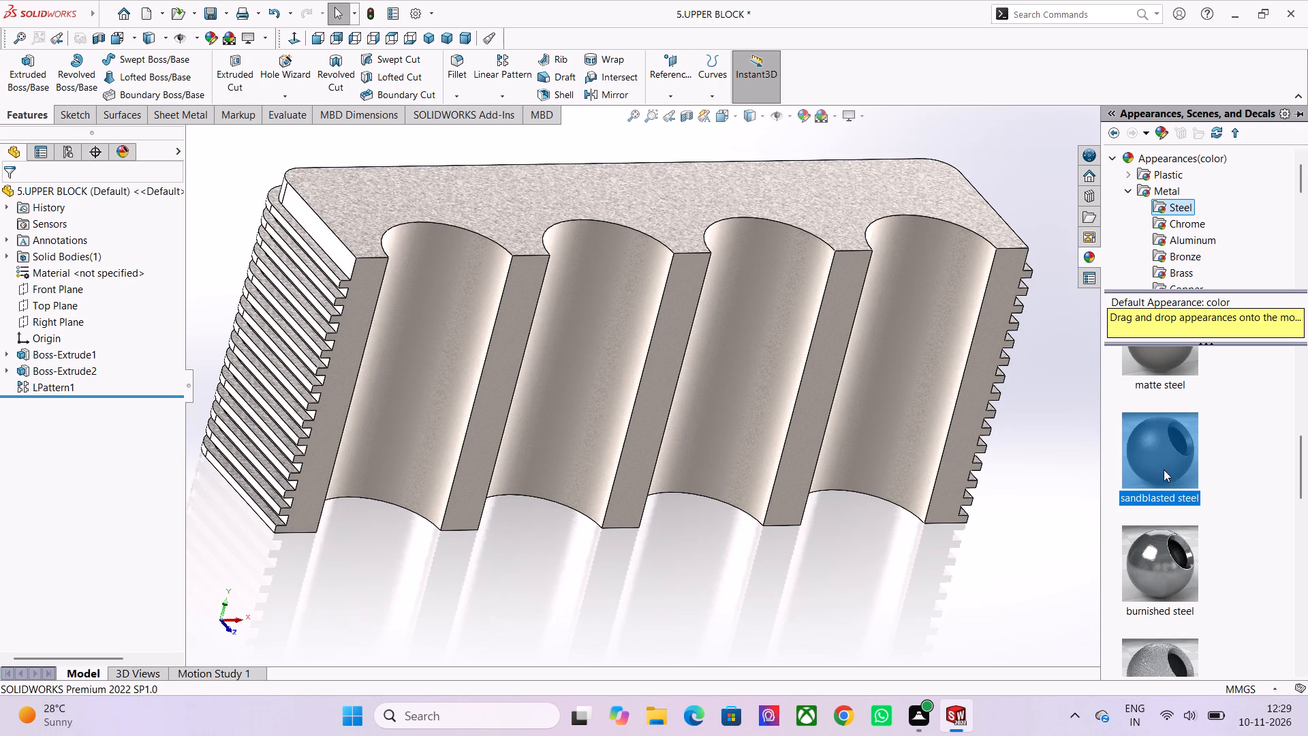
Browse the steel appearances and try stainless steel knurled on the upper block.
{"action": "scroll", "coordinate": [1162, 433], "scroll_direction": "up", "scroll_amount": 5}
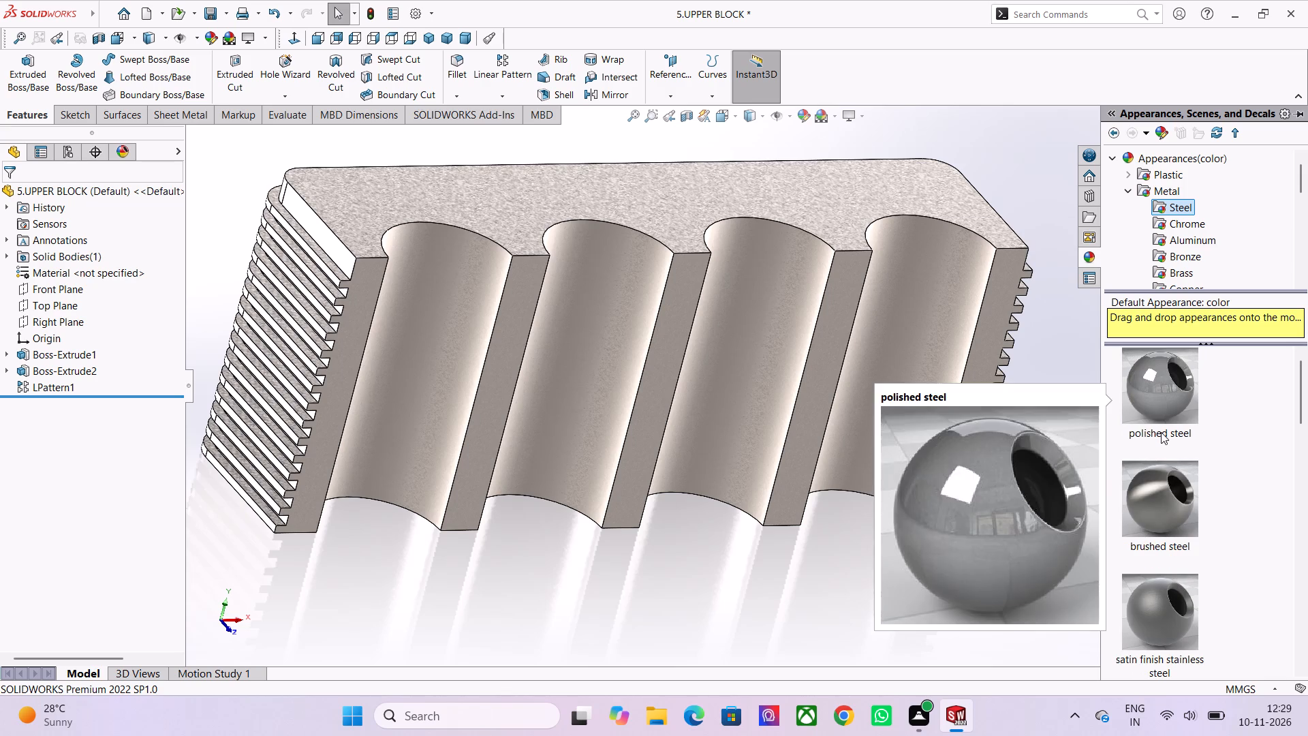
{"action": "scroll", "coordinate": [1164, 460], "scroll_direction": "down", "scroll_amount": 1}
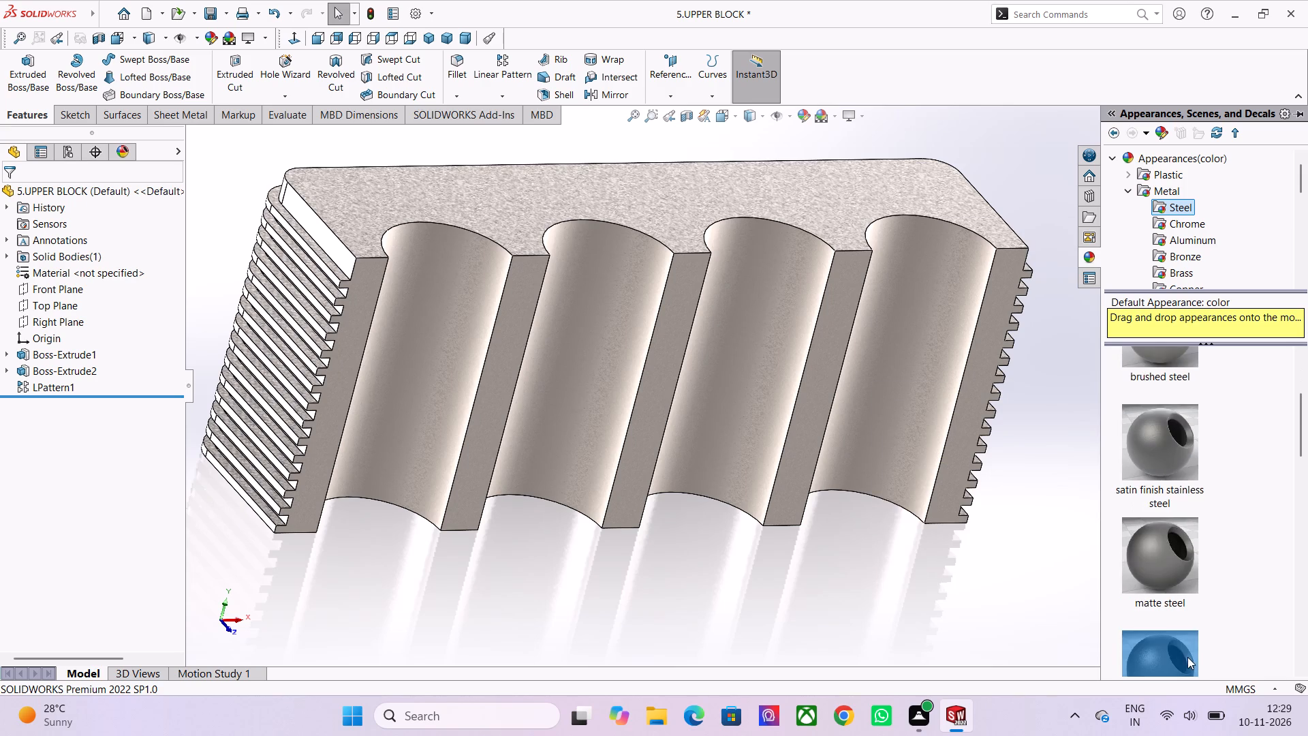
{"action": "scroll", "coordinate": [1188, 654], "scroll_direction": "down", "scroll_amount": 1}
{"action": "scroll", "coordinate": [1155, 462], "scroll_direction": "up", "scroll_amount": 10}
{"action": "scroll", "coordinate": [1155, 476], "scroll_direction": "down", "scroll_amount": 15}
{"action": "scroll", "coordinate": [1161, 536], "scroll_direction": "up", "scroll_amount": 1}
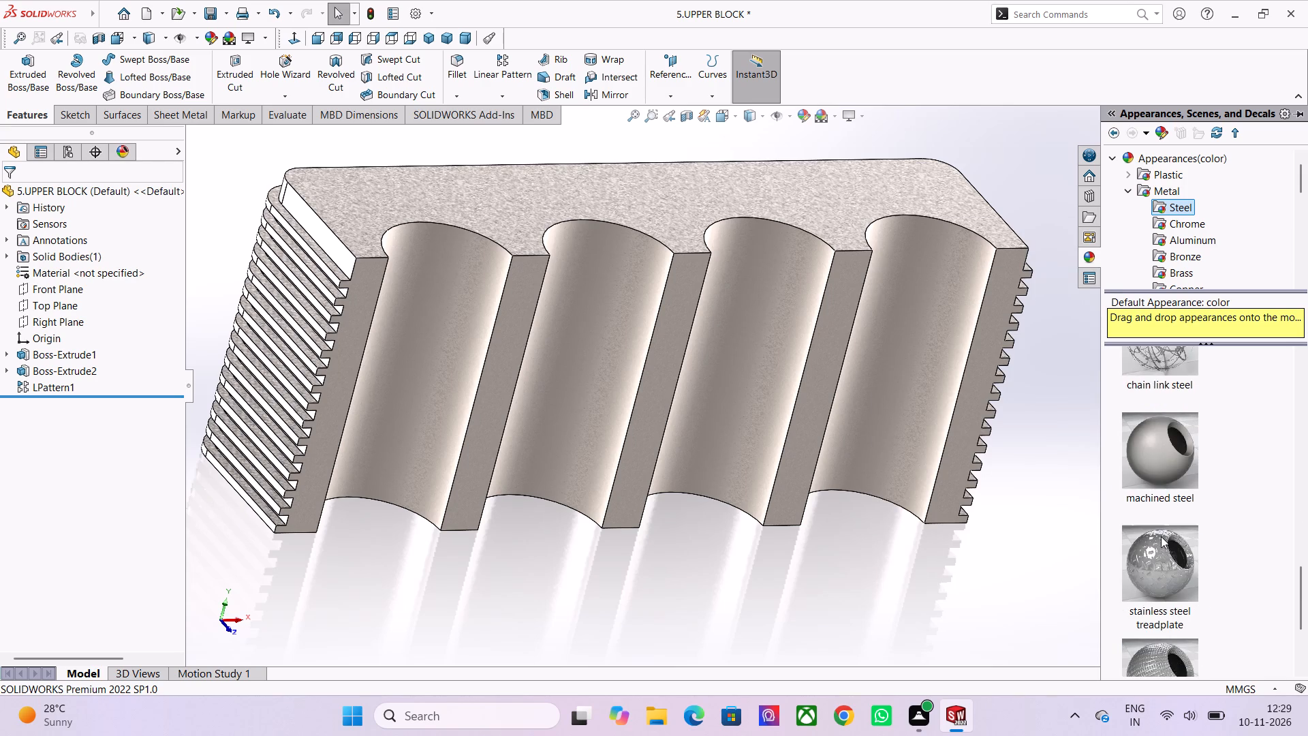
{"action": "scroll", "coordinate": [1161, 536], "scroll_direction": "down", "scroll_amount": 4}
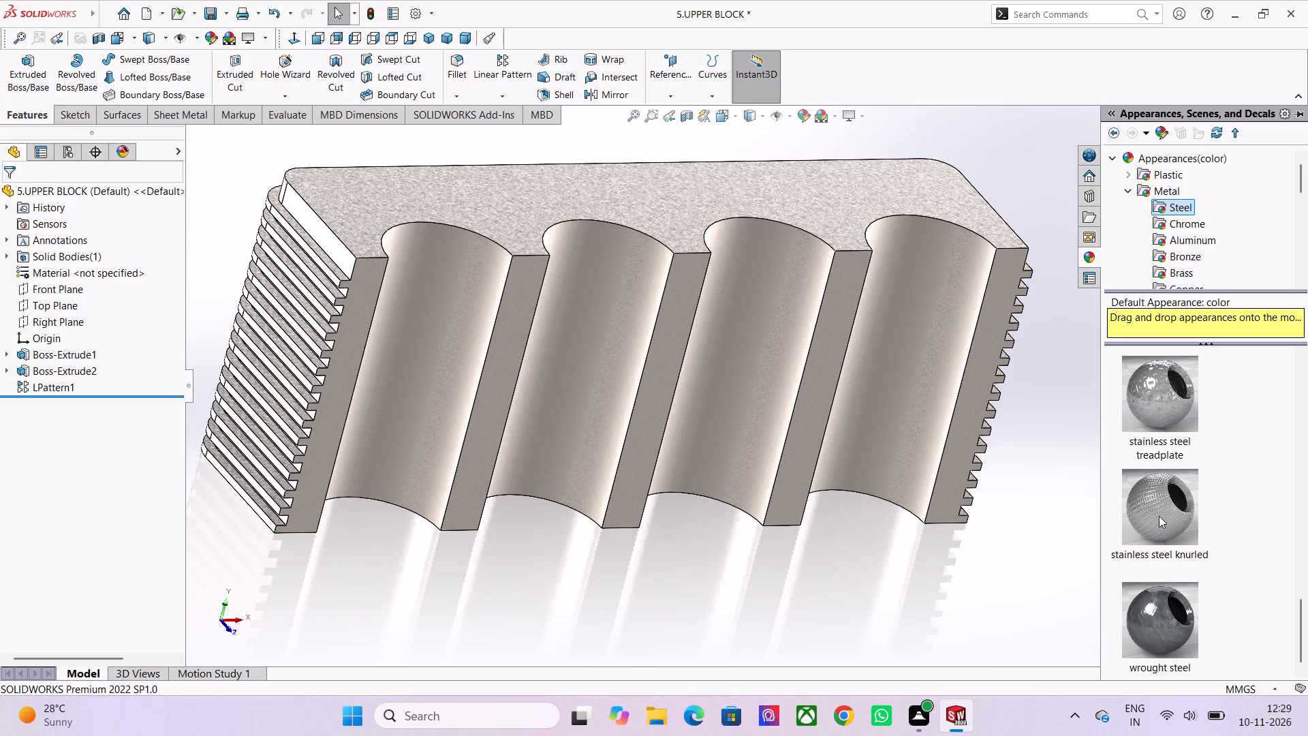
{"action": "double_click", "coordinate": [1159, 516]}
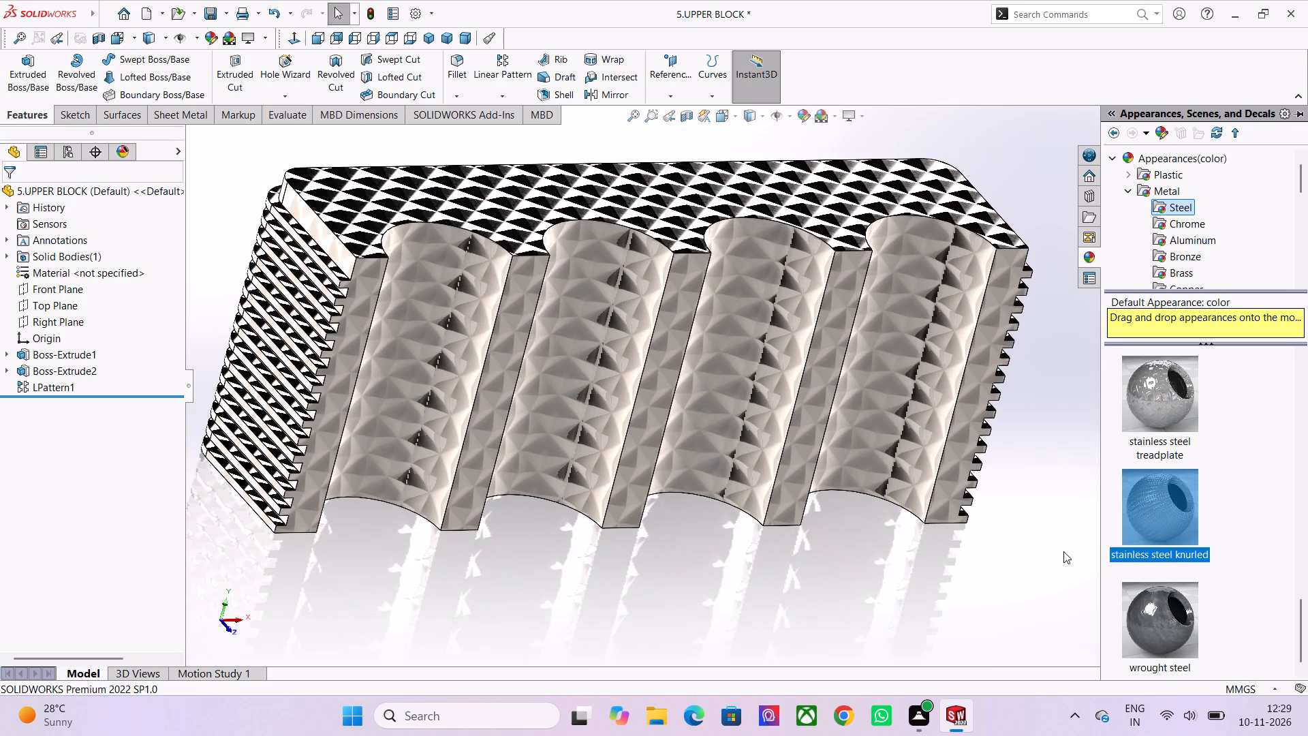
Examine the knurled finish on the upper block's semicircular recesses, side fins and flat end face.
{"action": "middle_click_drag", "start_coordinate": [866, 526], "coordinate": [926, 534]}
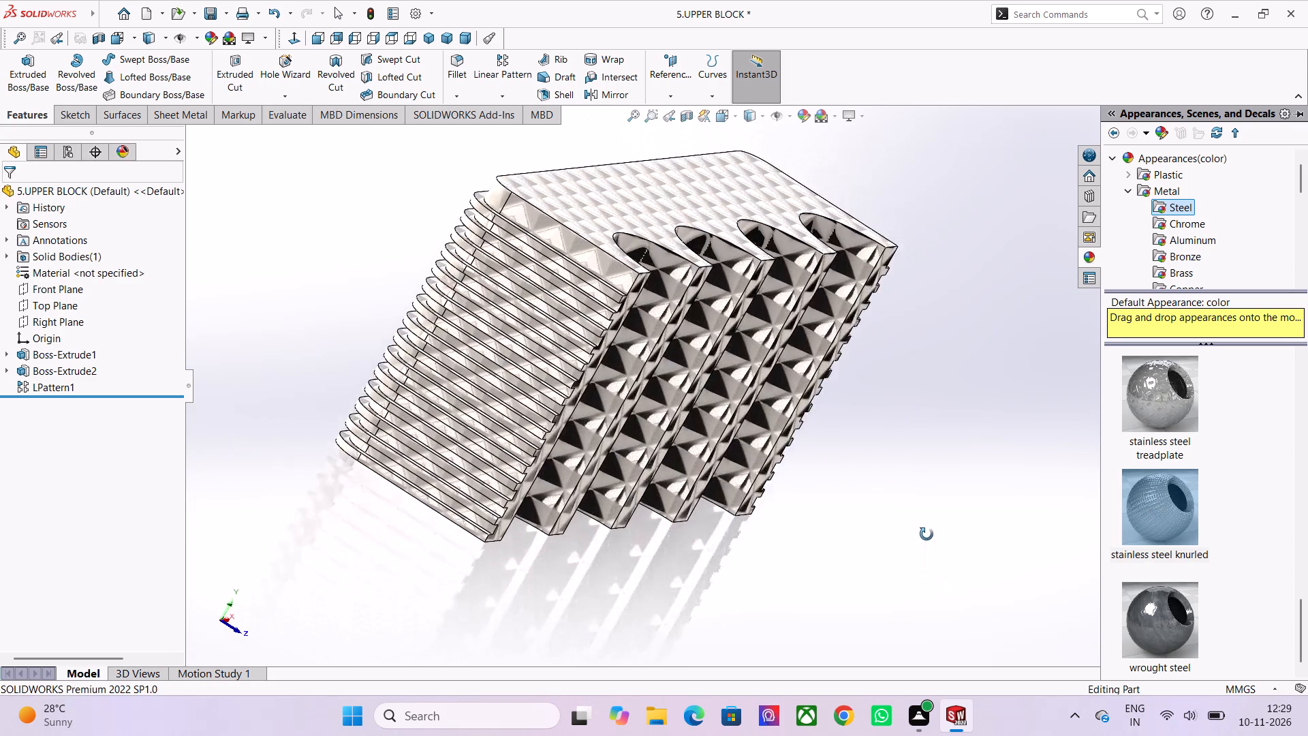
{"action": "middle_click_drag", "start_coordinate": [926, 534], "coordinate": [916, 530]}
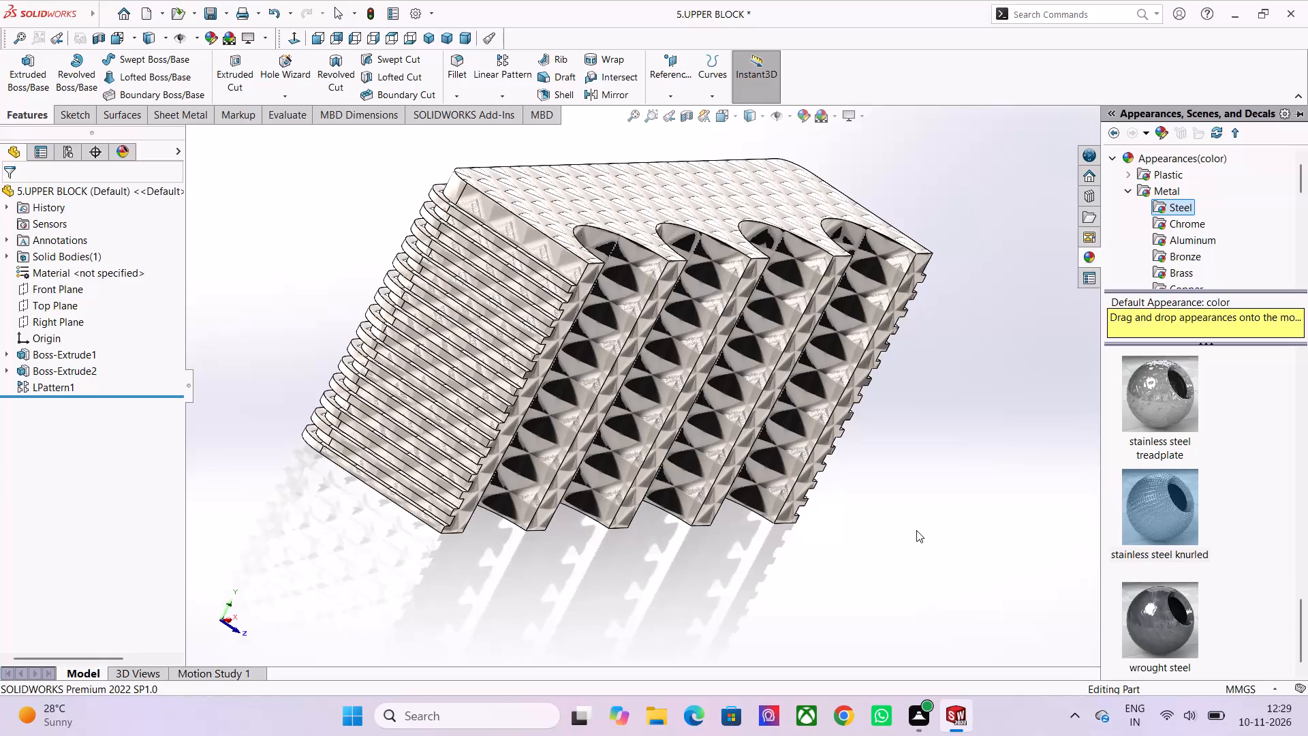
{"action": "middle_click_drag", "start_coordinate": [749, 575], "coordinate": [561, 545]}
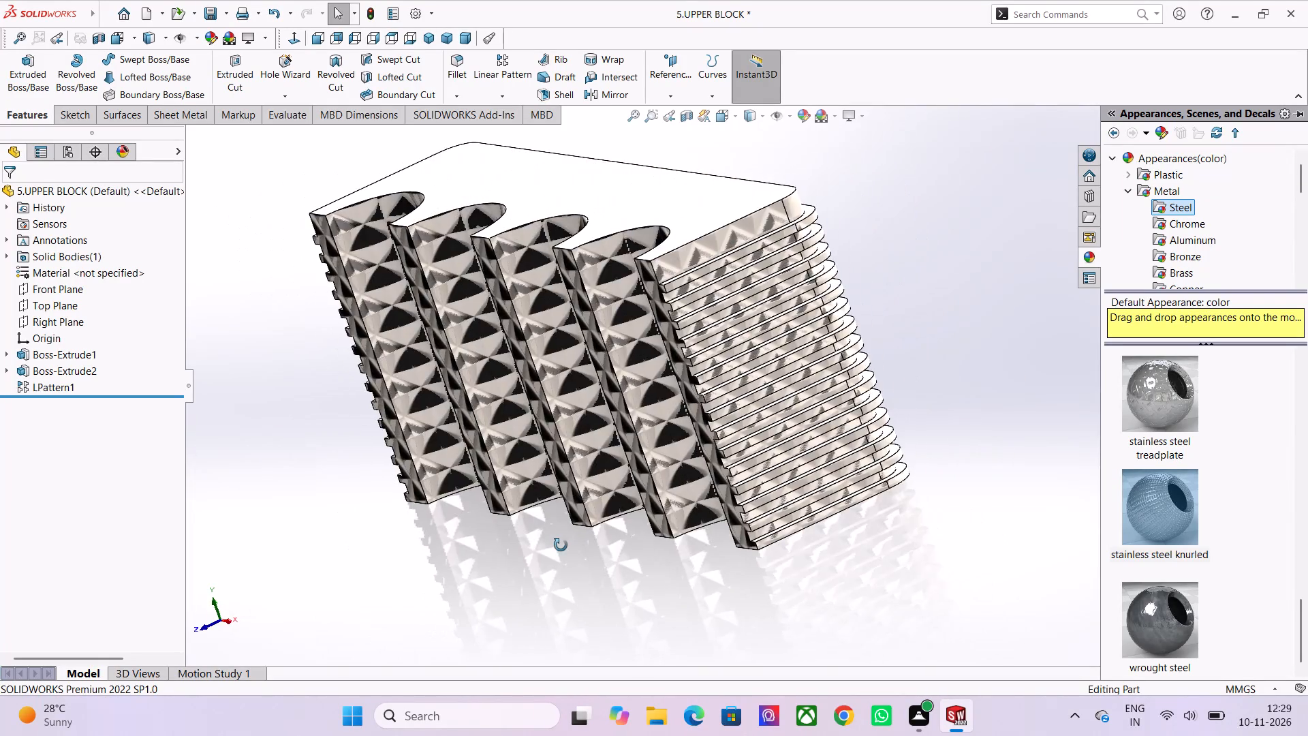
{"action": "middle_click_drag", "start_coordinate": [561, 545], "coordinate": [748, 554]}
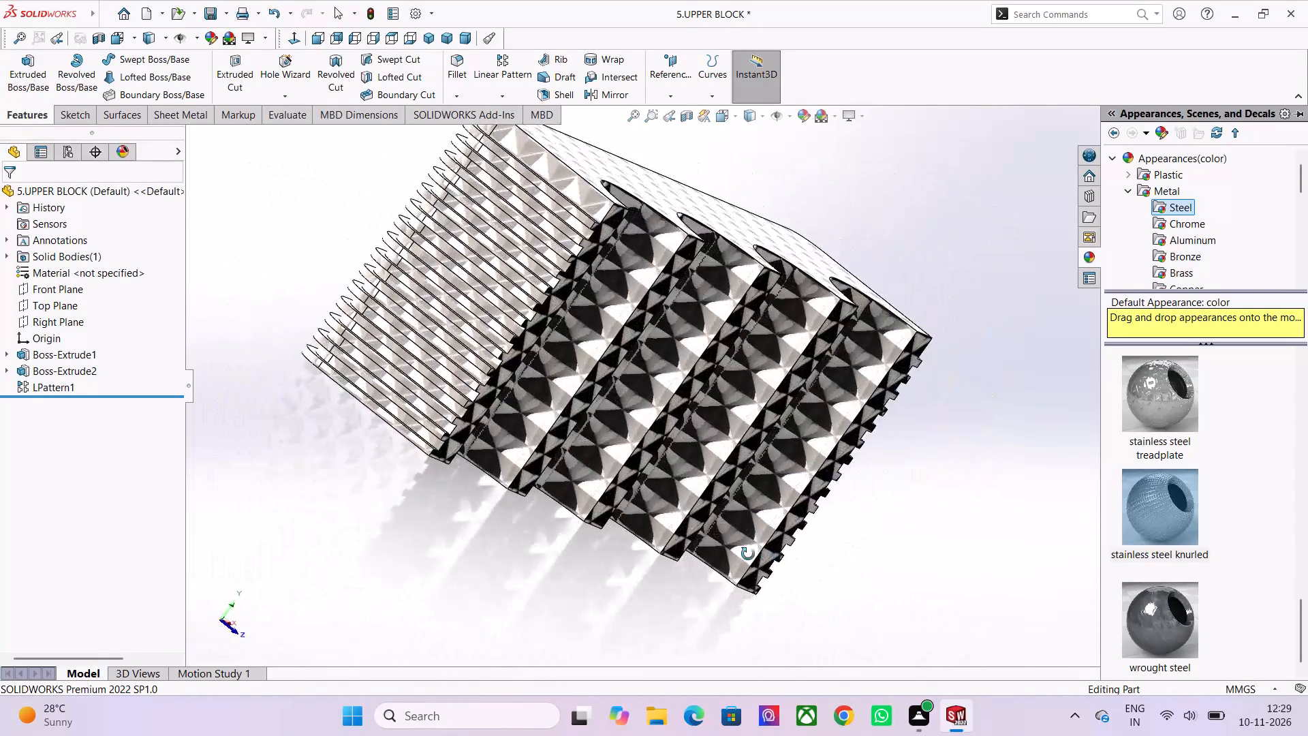
{"action": "middle_click_drag", "start_coordinate": [748, 554], "coordinate": [683, 553]}
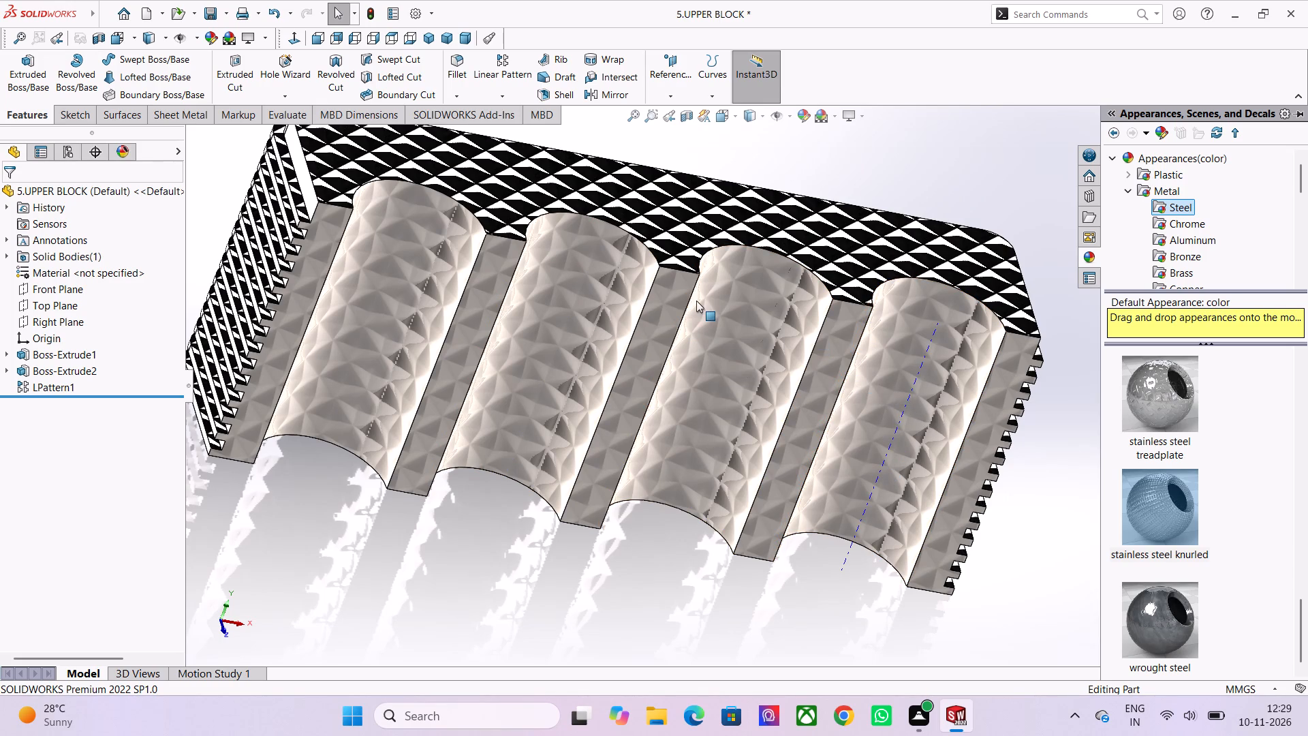
{"action": "scroll", "coordinate": [922, 434], "scroll_direction": "up", "scroll_amount": 2}
{"action": "scroll", "coordinate": [924, 433], "scroll_direction": "down", "scroll_amount": 3}
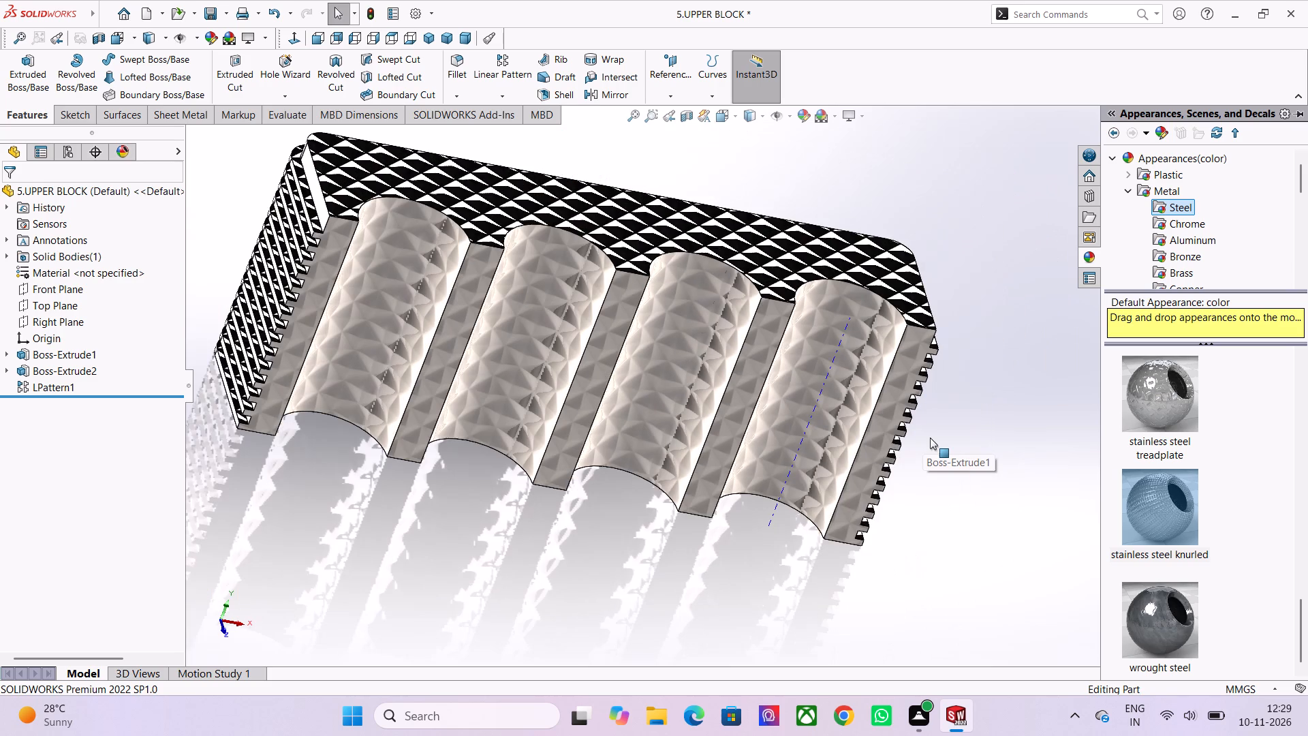
{"action": "scroll", "coordinate": [930, 438], "scroll_direction": "down", "scroll_amount": 1}
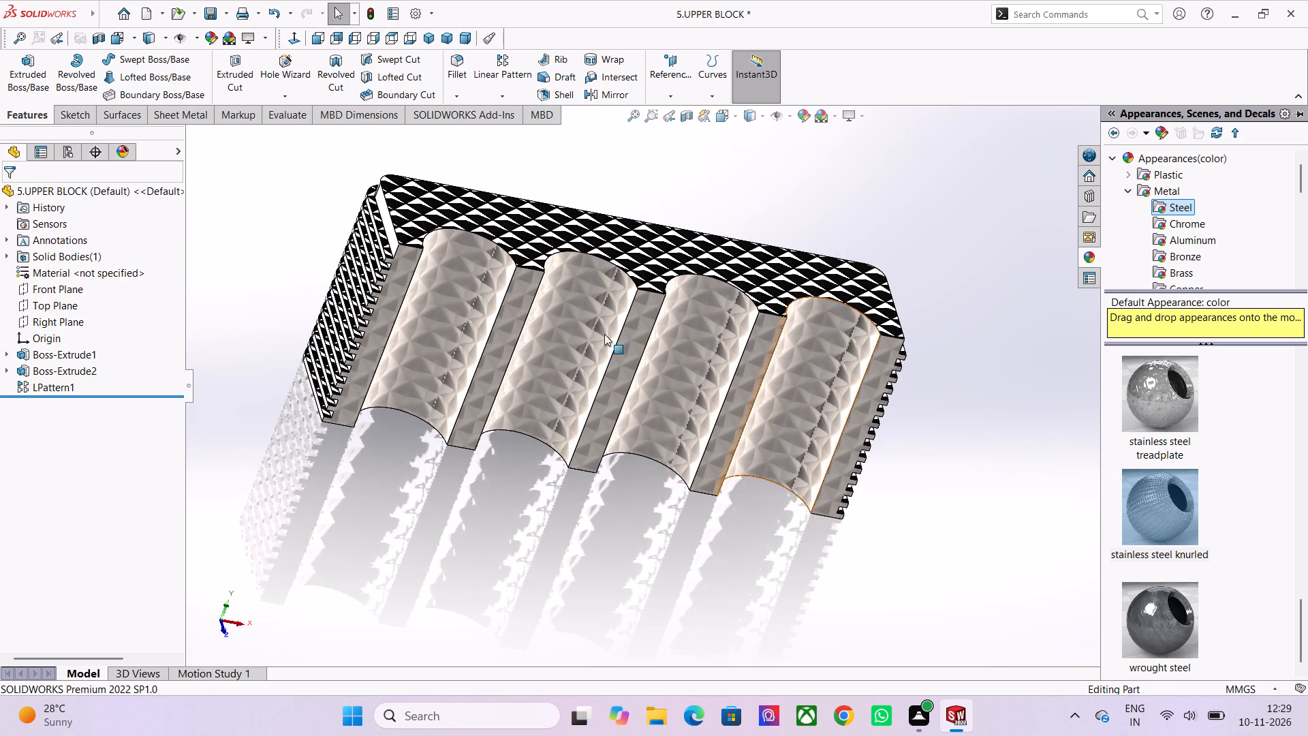
{"action": "scroll", "coordinate": [347, 315], "scroll_direction": "up", "scroll_amount": 2}
{"action": "scroll", "coordinate": [605, 372], "scroll_direction": "down", "scroll_amount": 2}
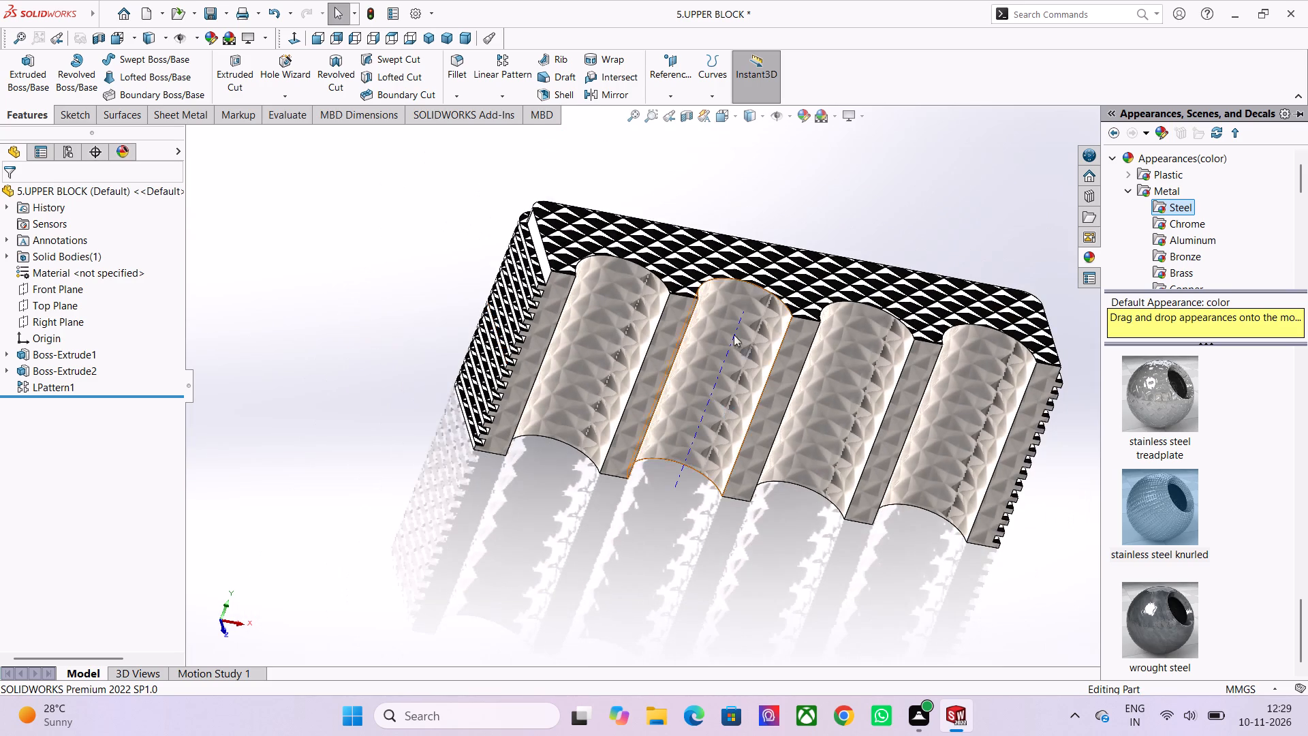
{"action": "scroll", "coordinate": [814, 234], "scroll_direction": "down", "scroll_amount": 2}
{"action": "scroll", "coordinate": [1010, 354], "scroll_direction": "up", "scroll_amount": 2}
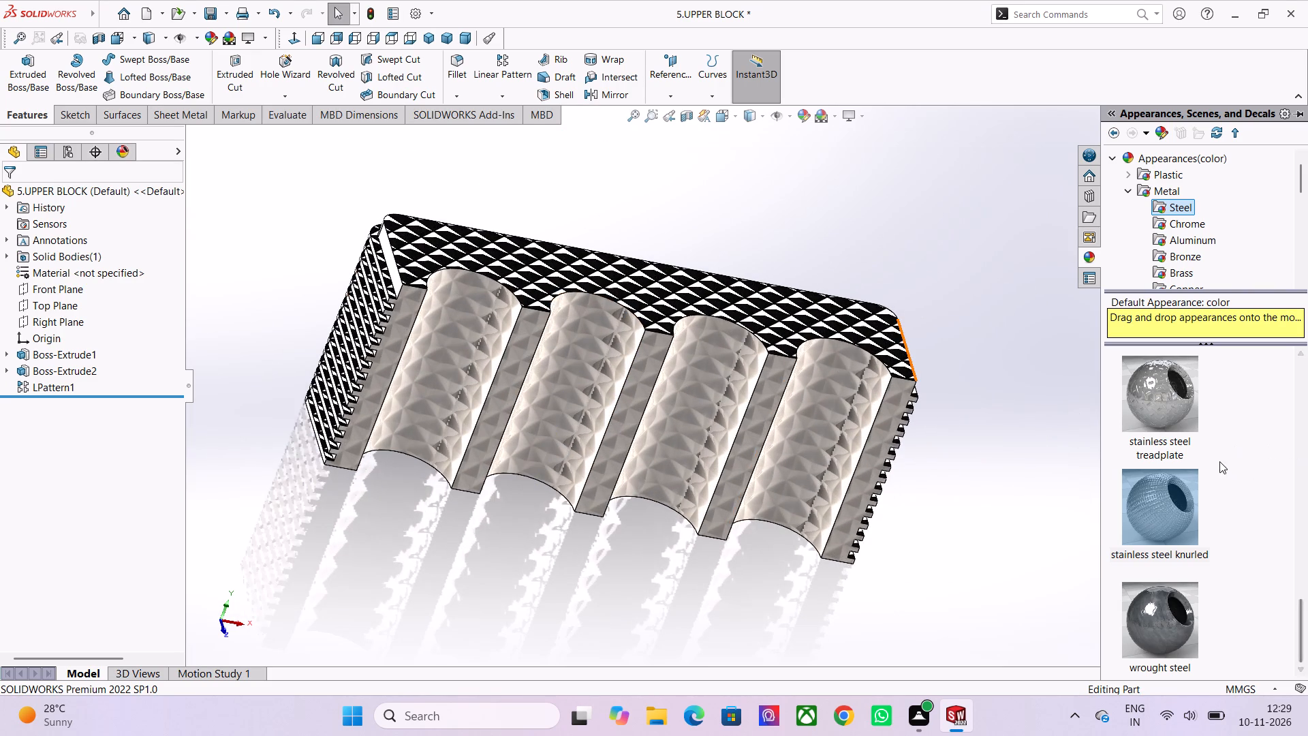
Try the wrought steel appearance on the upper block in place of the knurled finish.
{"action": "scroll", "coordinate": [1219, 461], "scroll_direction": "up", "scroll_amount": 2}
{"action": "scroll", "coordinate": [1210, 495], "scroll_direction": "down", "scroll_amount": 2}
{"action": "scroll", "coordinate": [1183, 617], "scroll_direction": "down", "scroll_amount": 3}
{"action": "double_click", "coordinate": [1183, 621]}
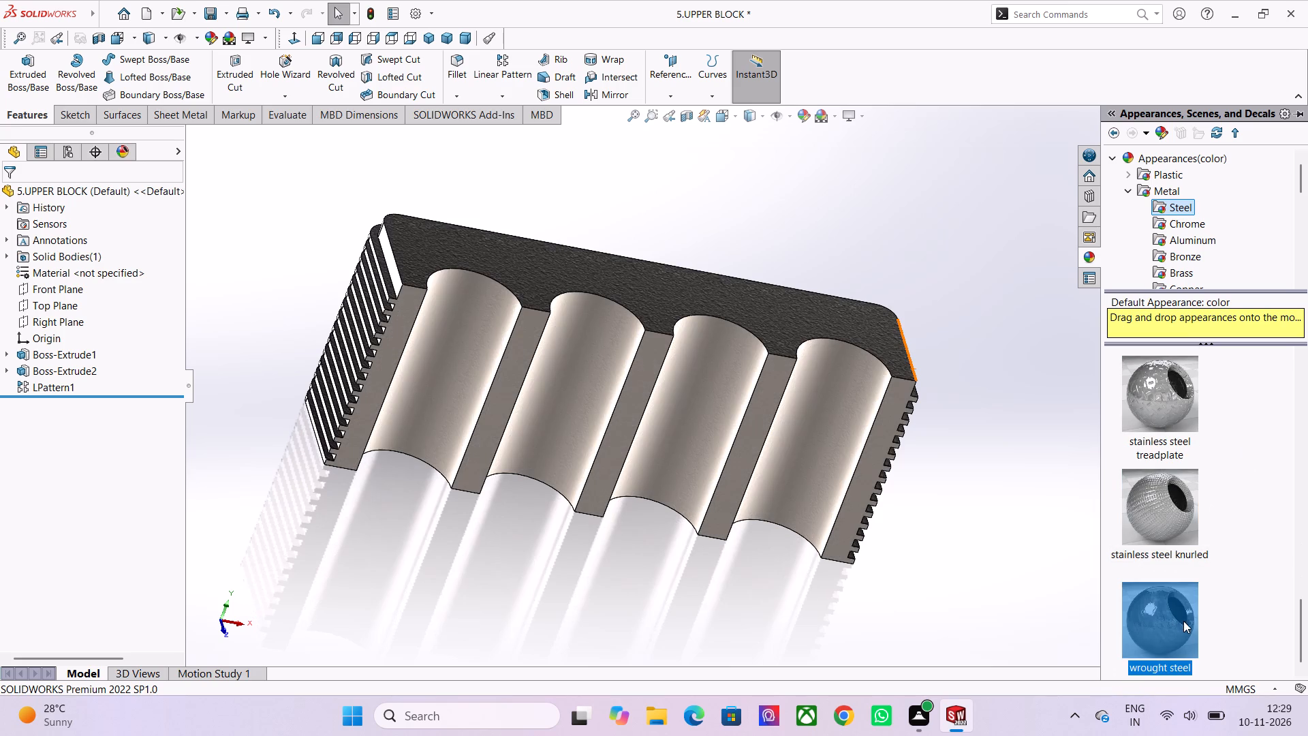
Apply the sandblasted steel appearance to the upper block.
{"action": "scroll", "coordinate": [1169, 461], "scroll_direction": "up", "scroll_amount": 11}
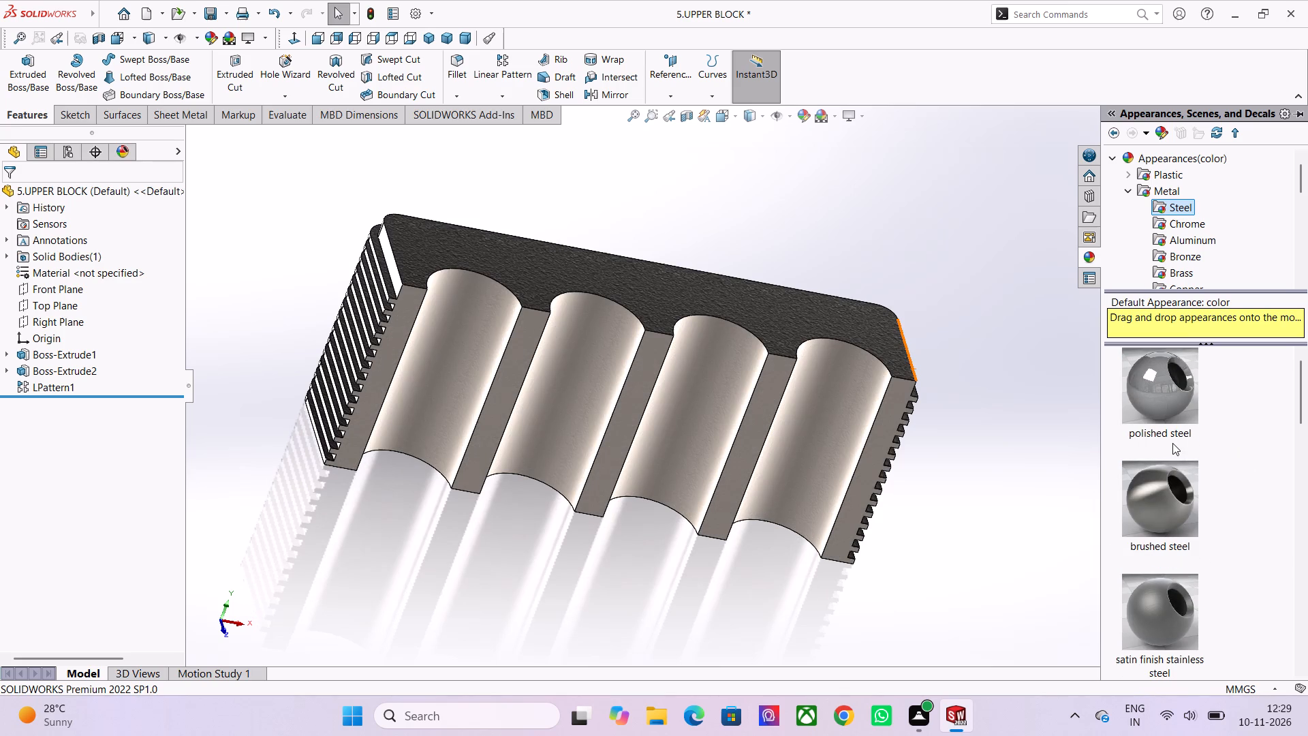
{"action": "scroll", "coordinate": [1172, 443], "scroll_direction": "up", "scroll_amount": 3}
{"action": "scroll", "coordinate": [1172, 452], "scroll_direction": "down", "scroll_amount": 1}
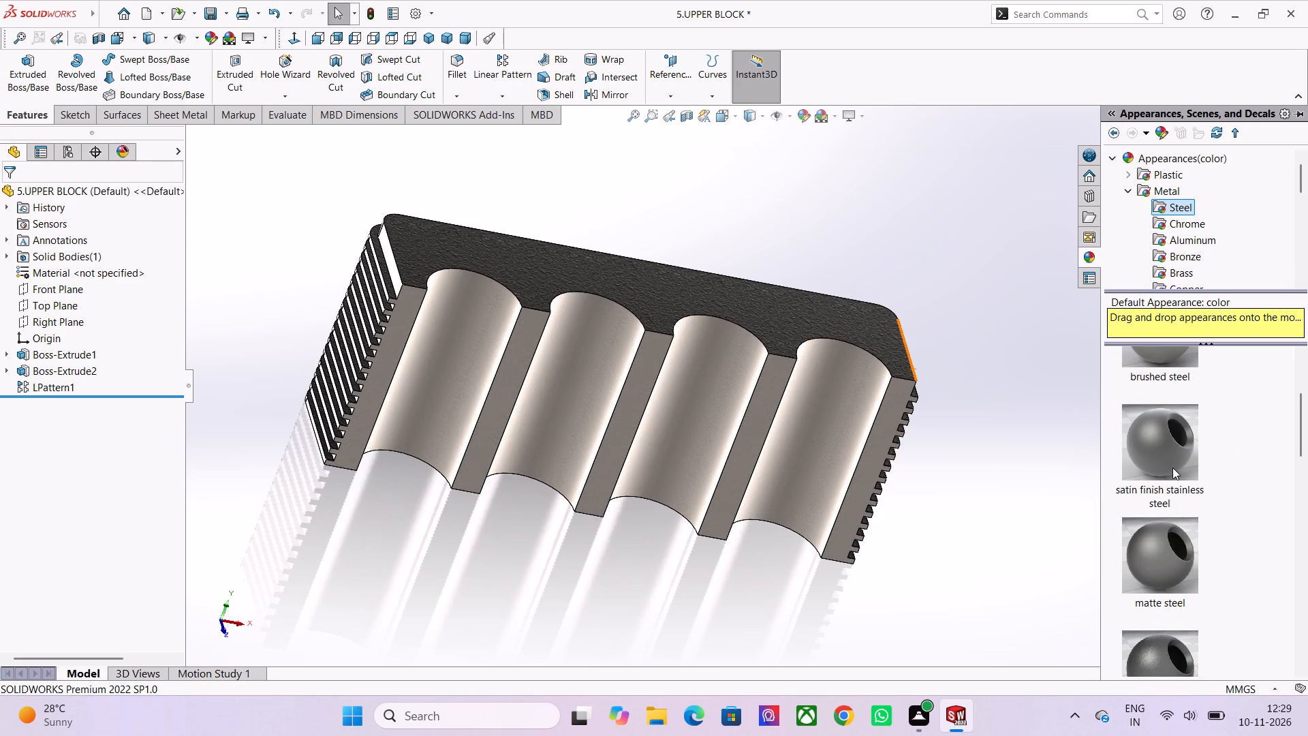
{"action": "scroll", "coordinate": [1173, 549], "scroll_direction": "down", "scroll_amount": 1}
{"action": "double_click", "coordinate": [1166, 494]}
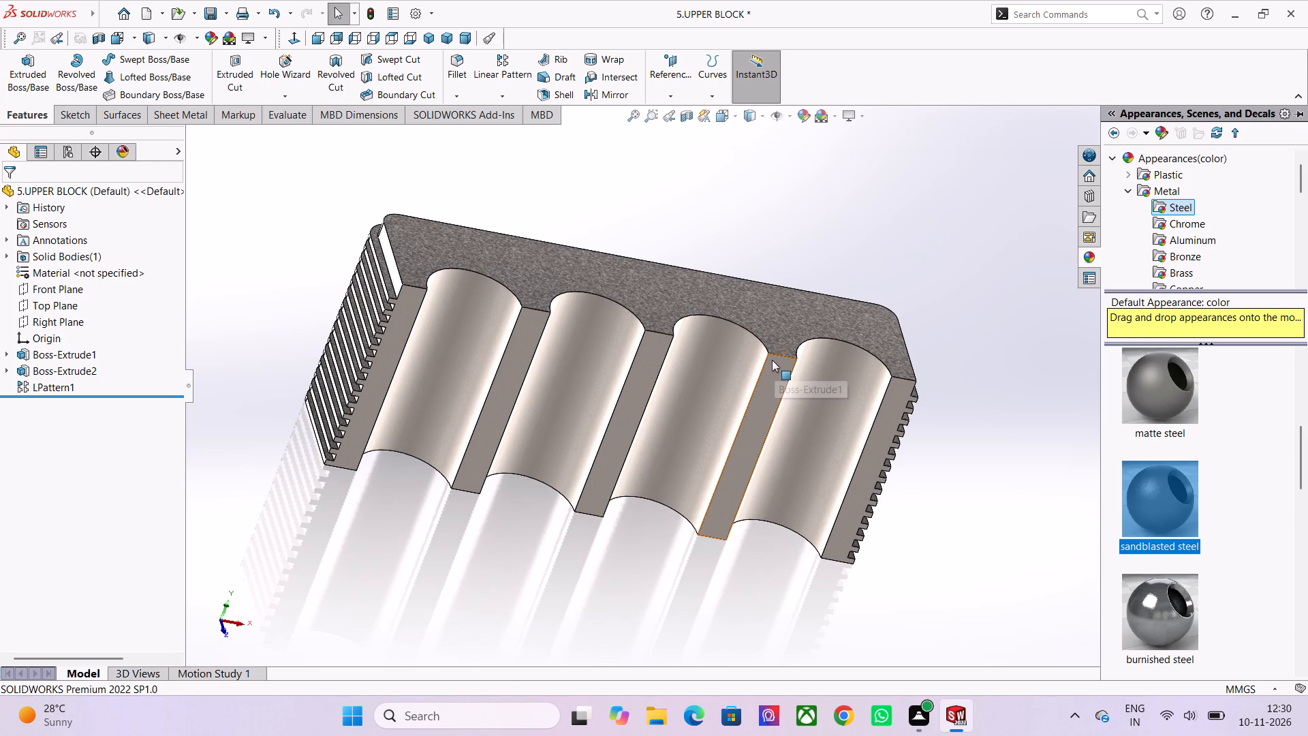
Examine the sandblasted steel finish on the upper block's fins, end faces and semicircular recesses from several angles.
{"action": "middle_click_drag", "start_coordinate": [386, 503], "coordinate": [503, 488]}
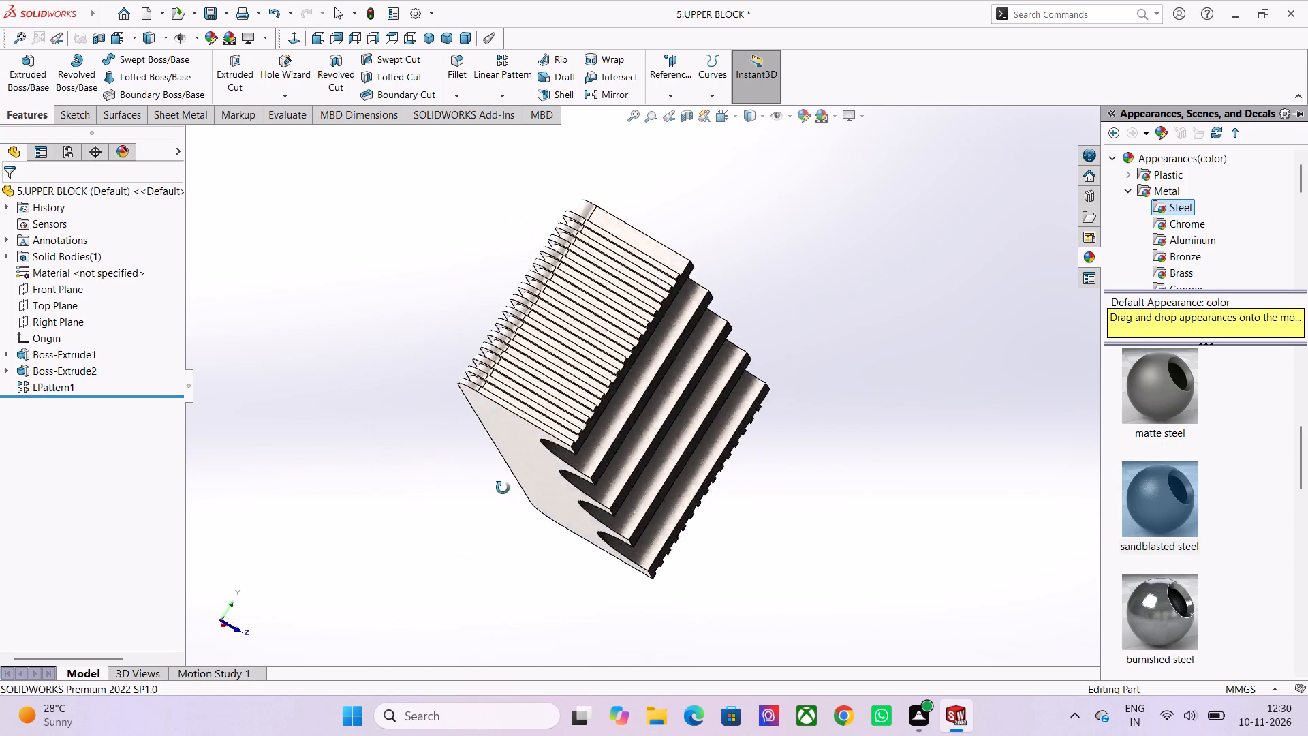
{"action": "middle_click_drag", "start_coordinate": [503, 488], "coordinate": [520, 493]}
{"action": "middle_click", "coordinate": [520, 493]}
{"action": "middle_click_drag", "start_coordinate": [819, 475], "coordinate": [792, 480]}
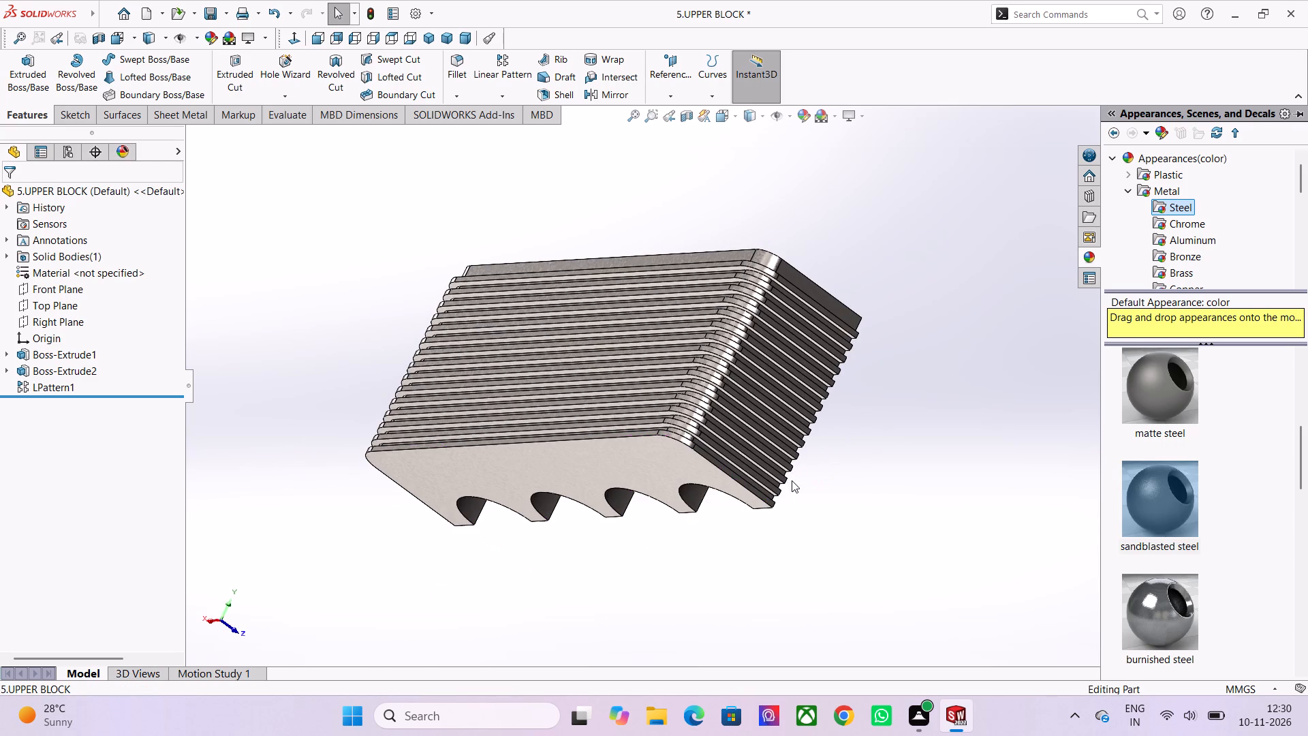
{"action": "scroll", "coordinate": [689, 375], "scroll_direction": "up", "scroll_amount": 2}
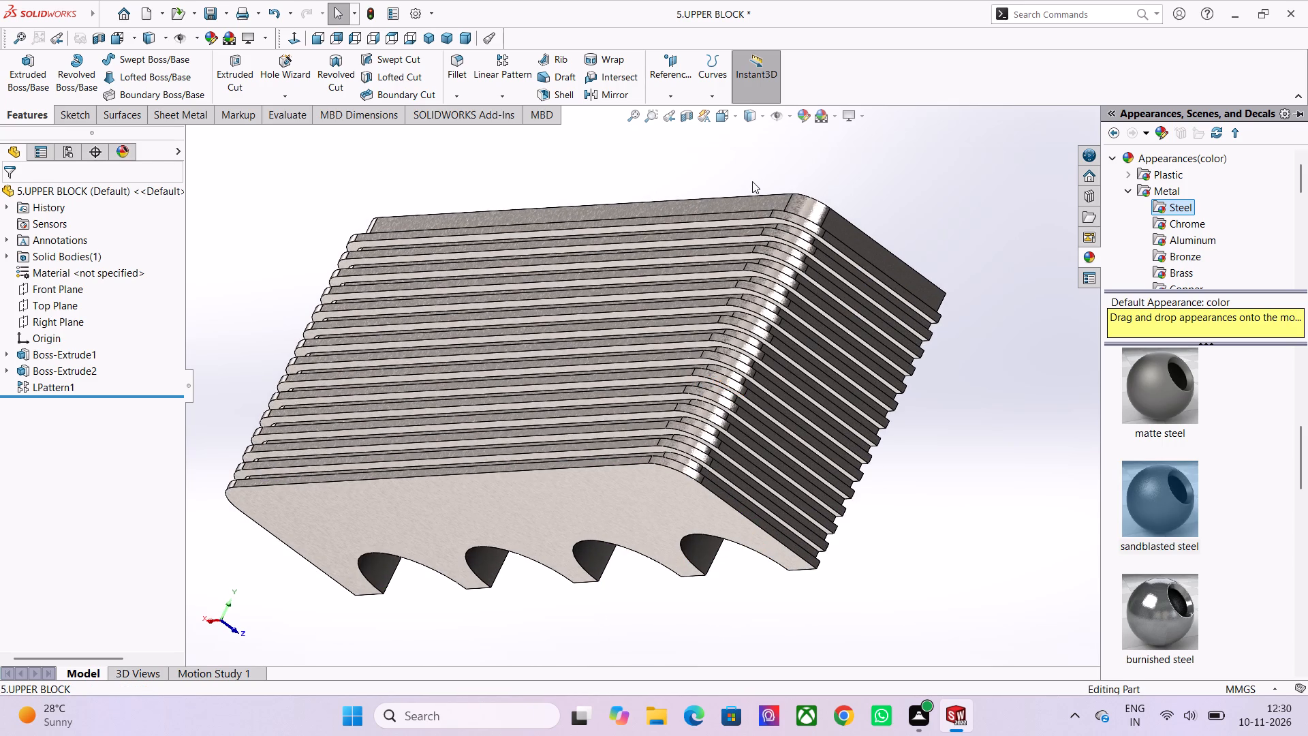
{"action": "middle_click_drag", "start_coordinate": [752, 181], "coordinate": [567, 375]}
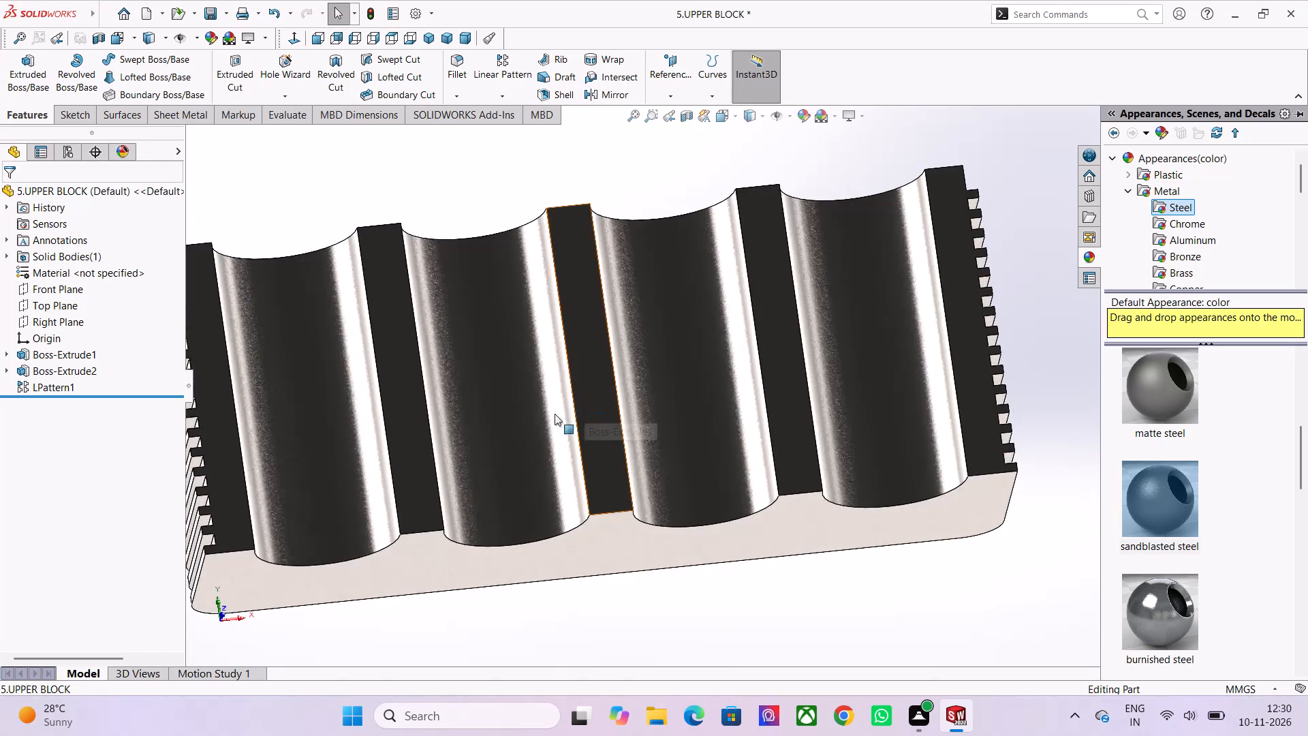
{"action": "scroll", "coordinate": [532, 422], "scroll_direction": "down", "scroll_amount": 1}
{"action": "middle_click_drag", "start_coordinate": [585, 350], "coordinate": [644, 515]}
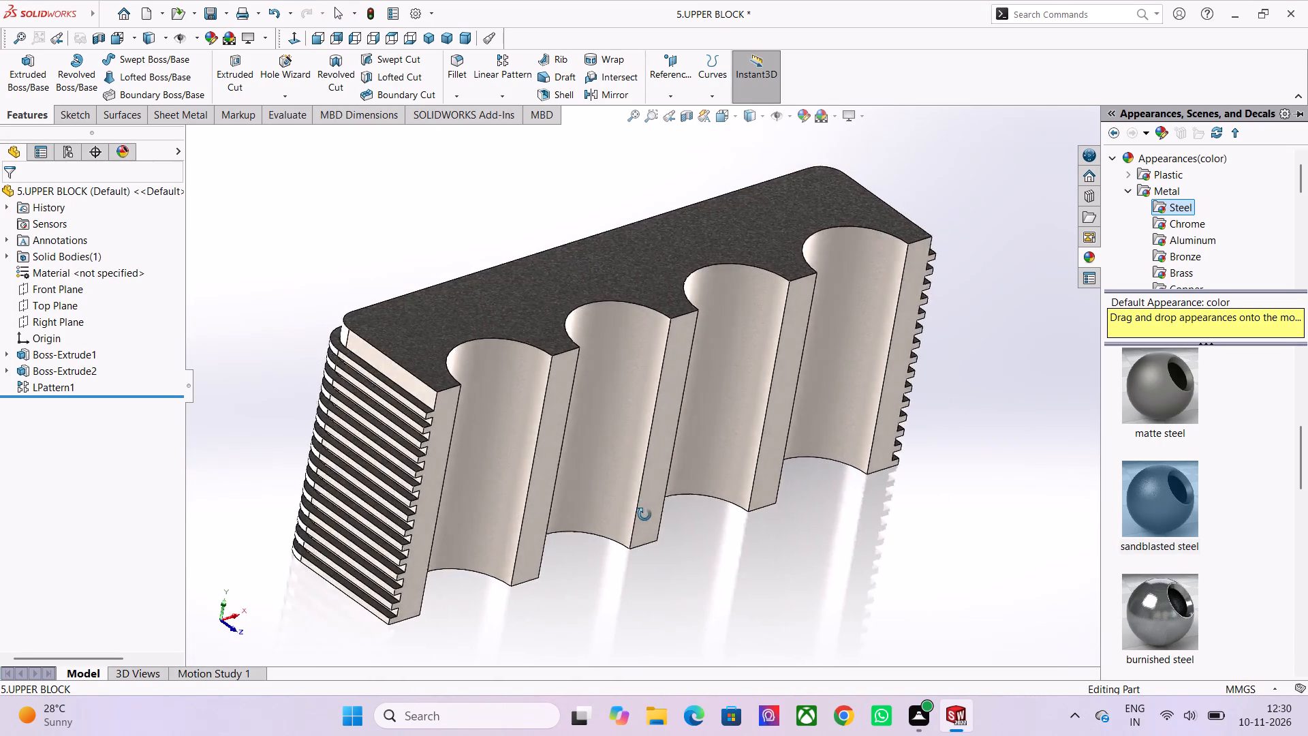
{"action": "middle_click_drag", "start_coordinate": [644, 515], "coordinate": [654, 354]}
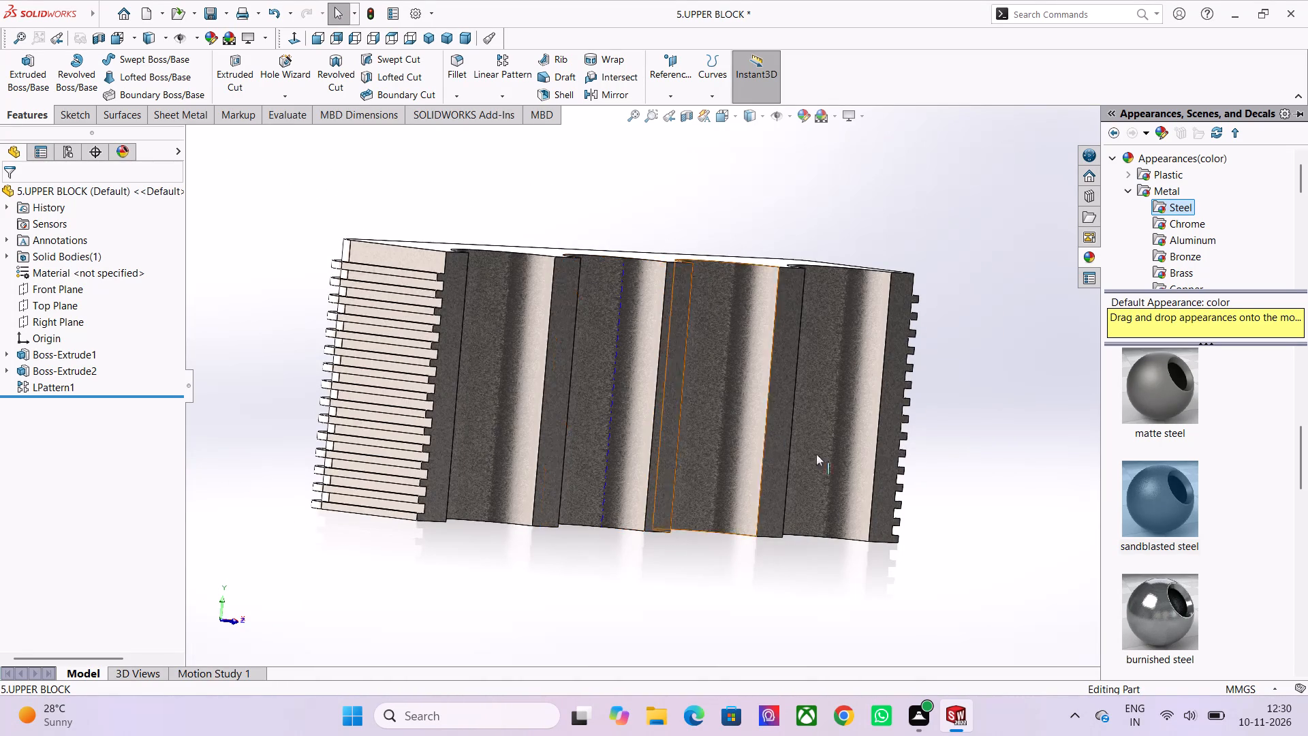
Examine the sandblasted steel finish on the upper block's recesses, flat end face and side fins.
{"action": "middle_click_drag", "start_coordinate": [977, 375], "coordinate": [834, 611]}
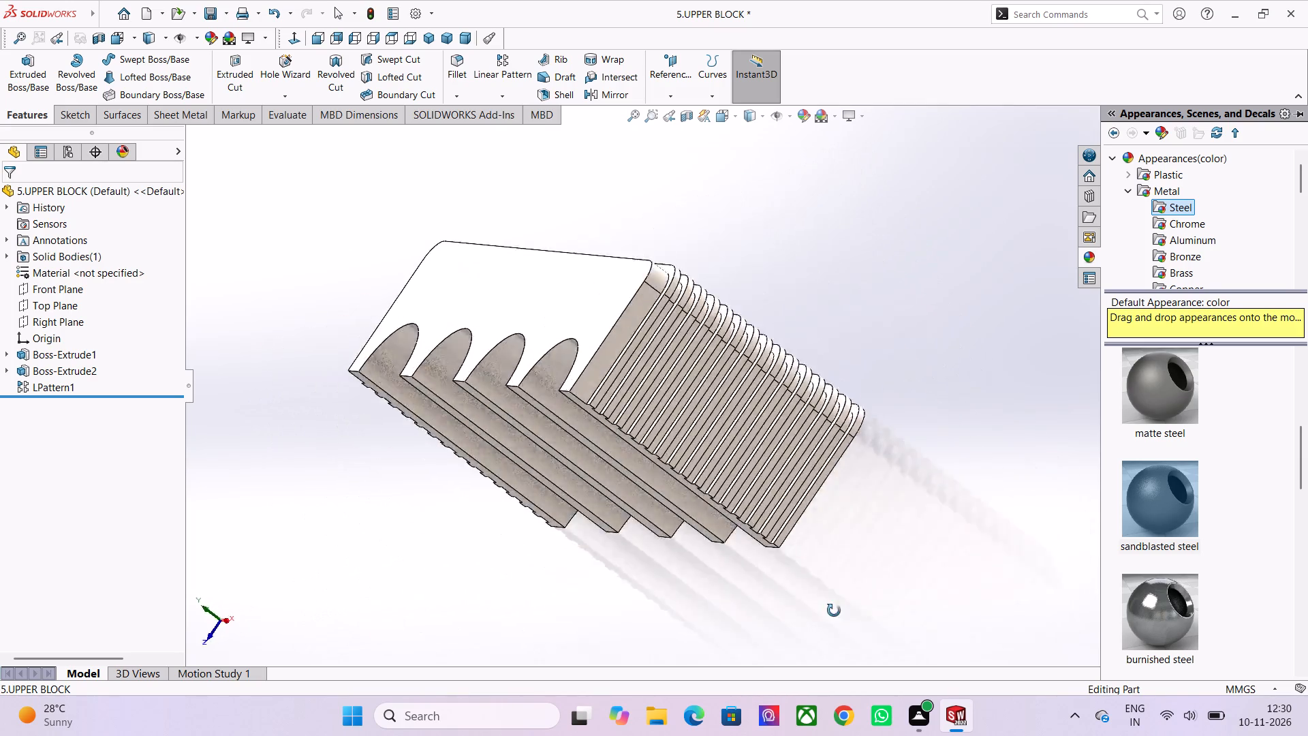
{"action": "middle_click_drag", "start_coordinate": [834, 611], "coordinate": [912, 271]}
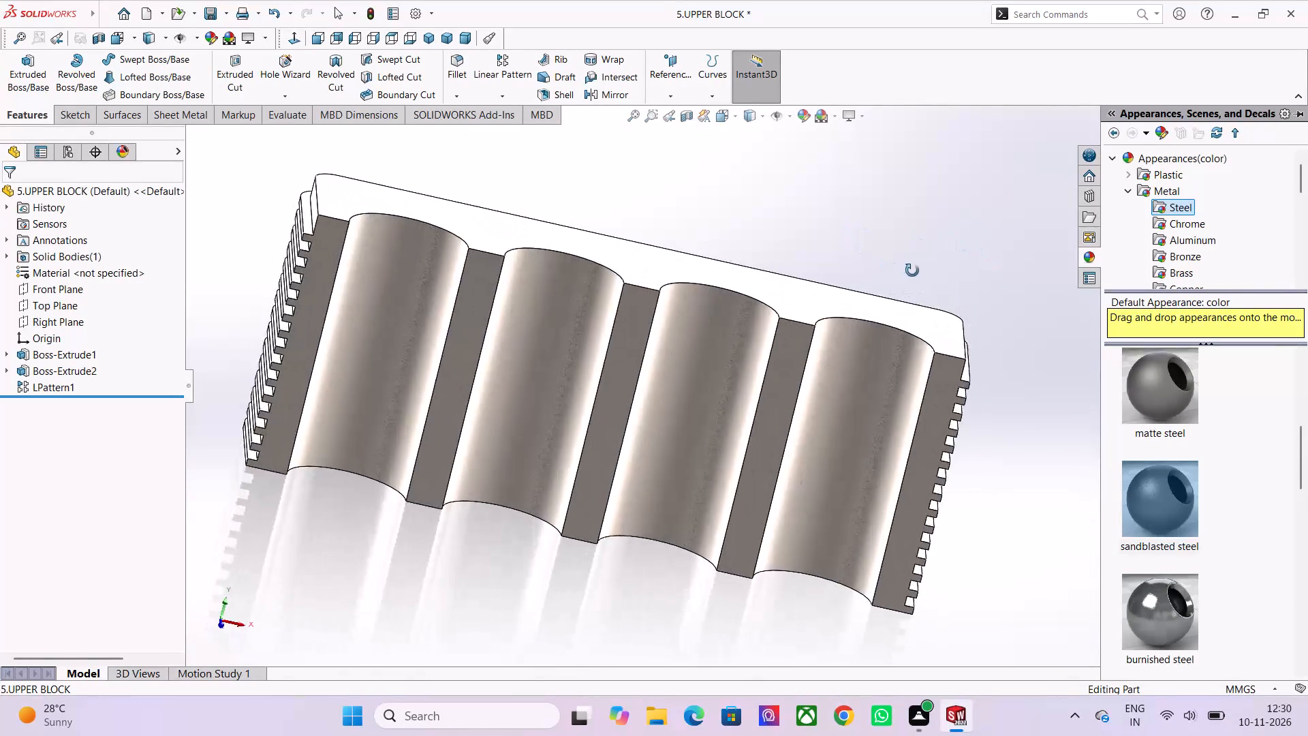
{"action": "middle_click_drag", "start_coordinate": [912, 271], "coordinate": [914, 269]}
{"action": "scroll", "coordinate": [698, 403], "scroll_direction": "down", "scroll_amount": 2}
{"action": "middle_click_drag", "start_coordinate": [597, 347], "coordinate": [733, 433]}
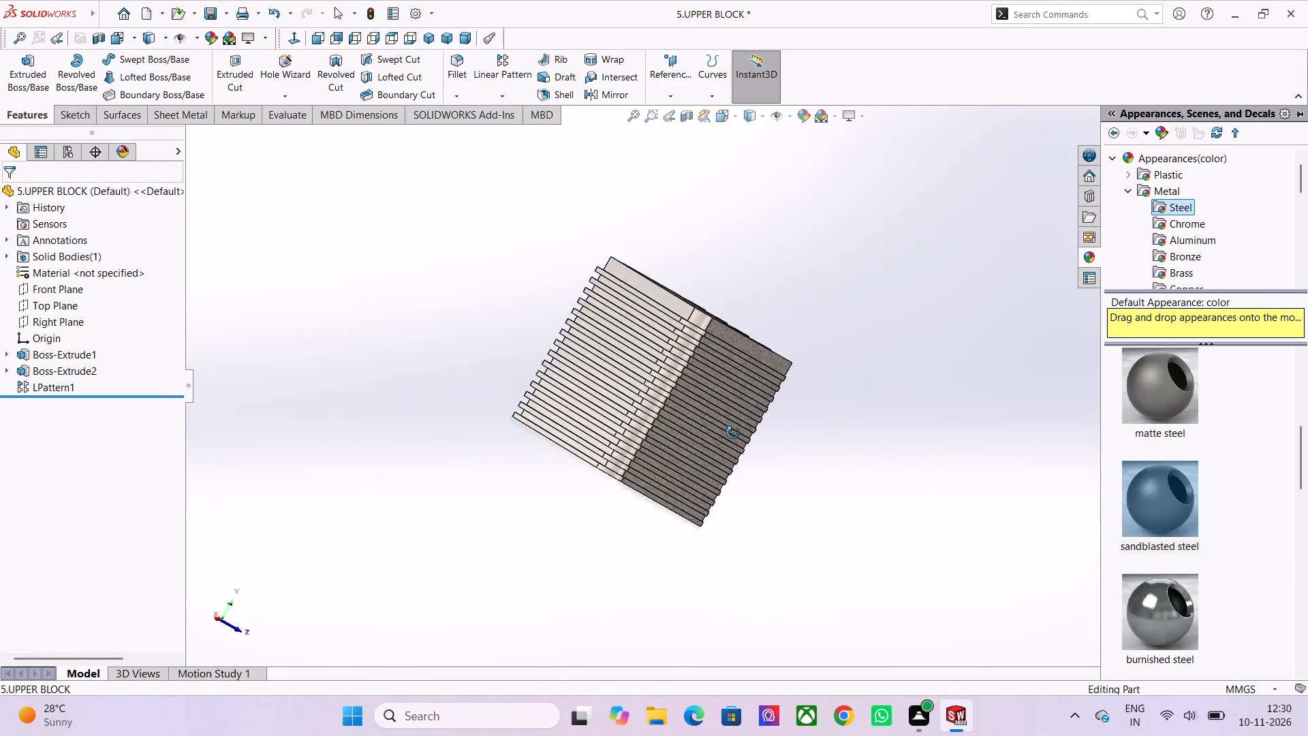
{"action": "middle_click_drag", "start_coordinate": [733, 433], "coordinate": [633, 369]}
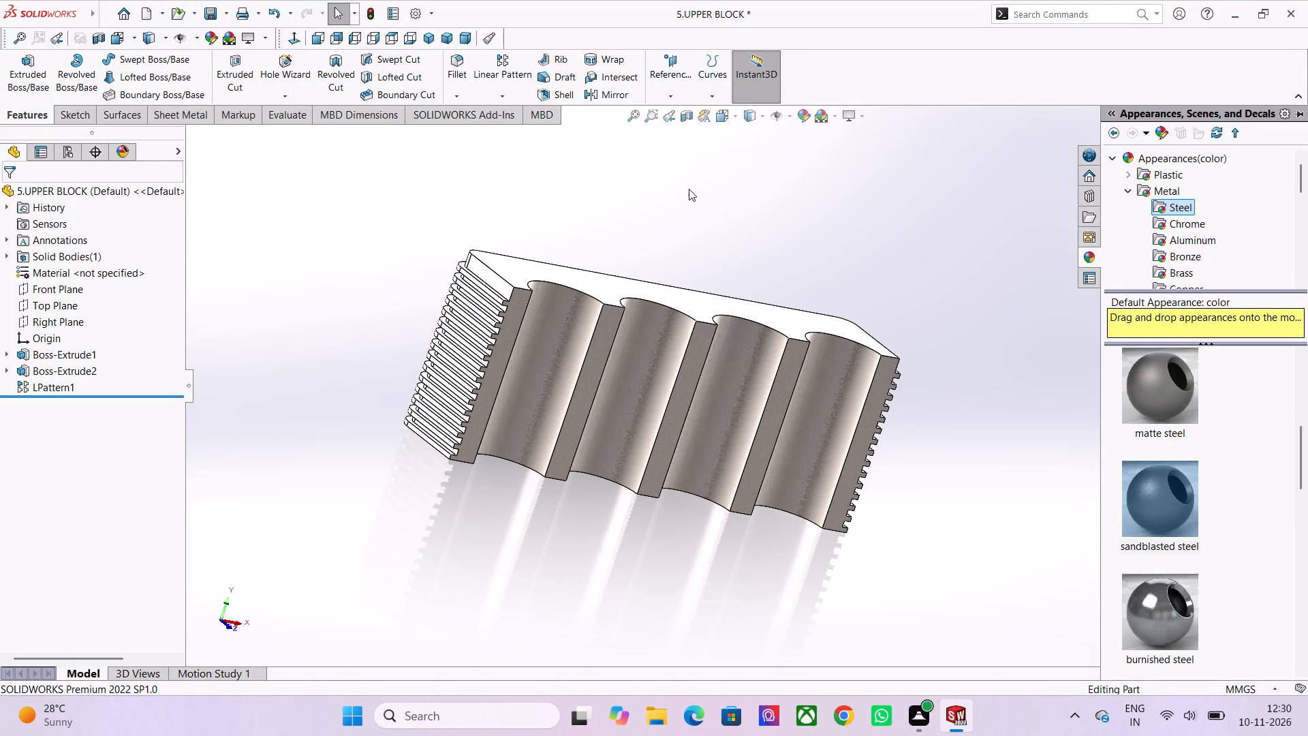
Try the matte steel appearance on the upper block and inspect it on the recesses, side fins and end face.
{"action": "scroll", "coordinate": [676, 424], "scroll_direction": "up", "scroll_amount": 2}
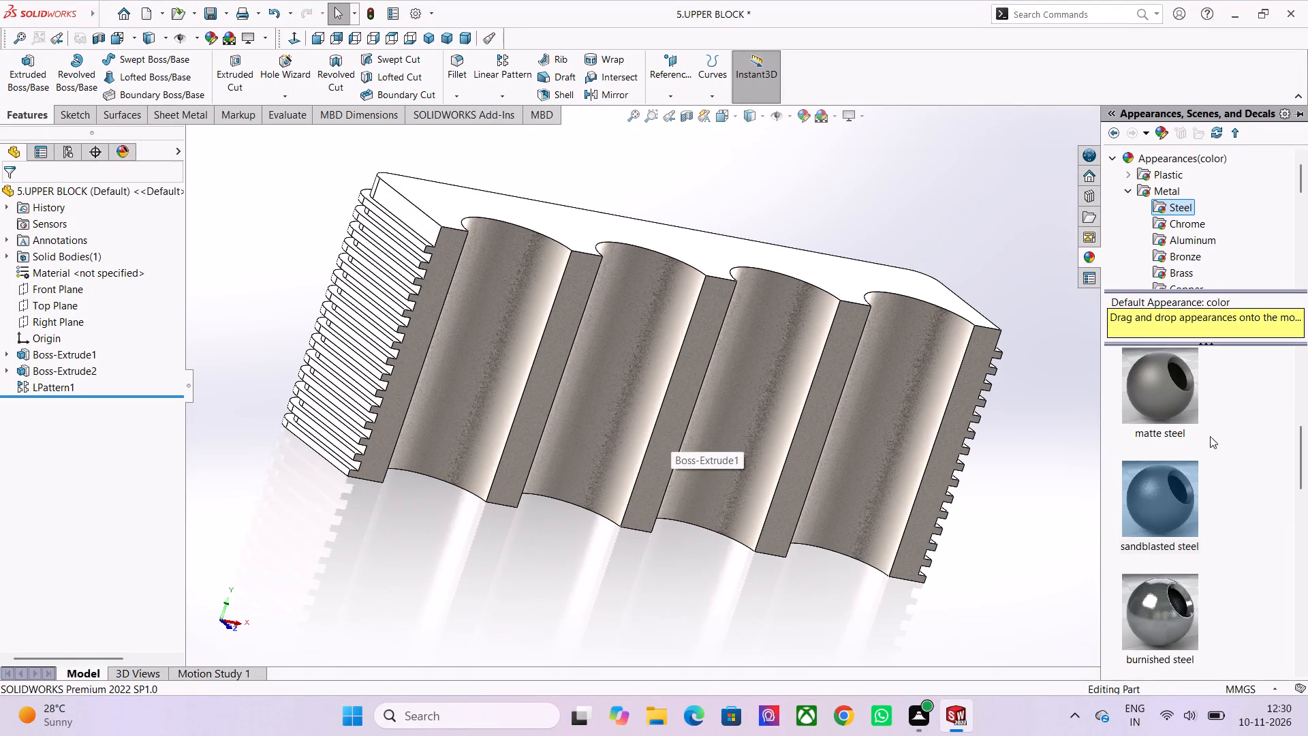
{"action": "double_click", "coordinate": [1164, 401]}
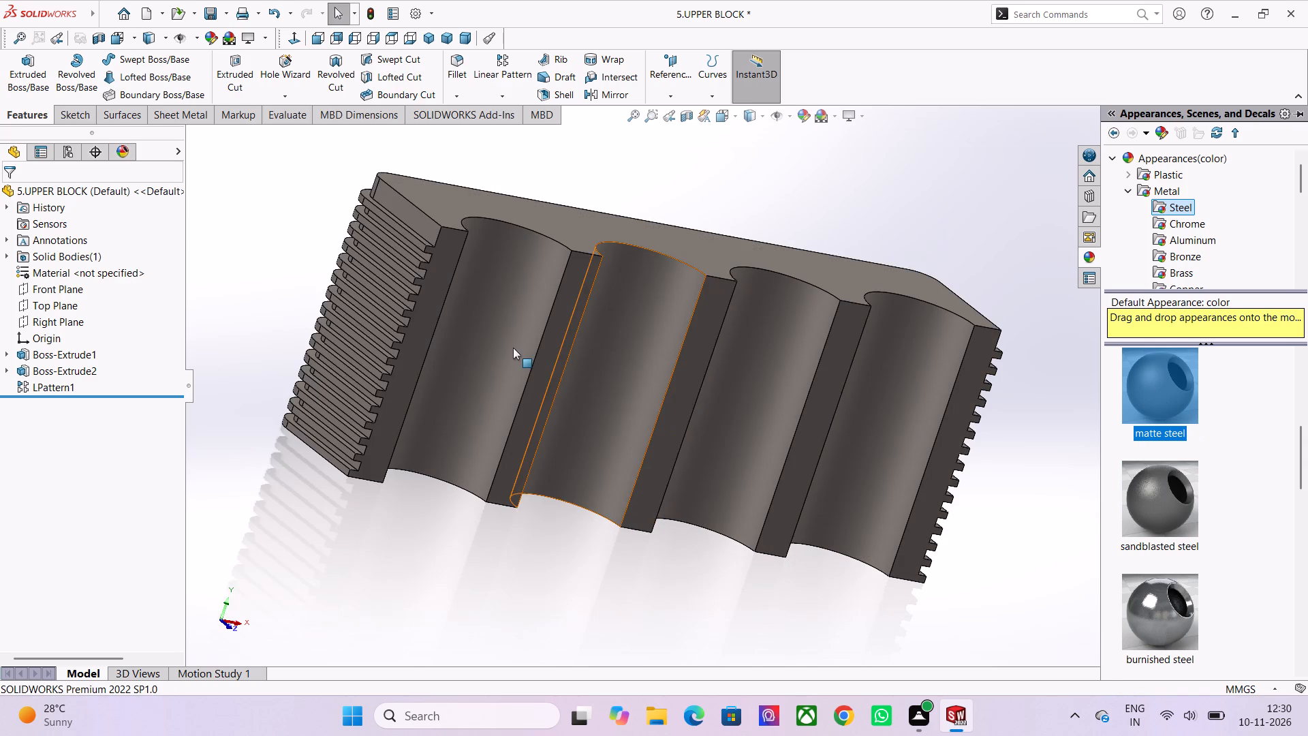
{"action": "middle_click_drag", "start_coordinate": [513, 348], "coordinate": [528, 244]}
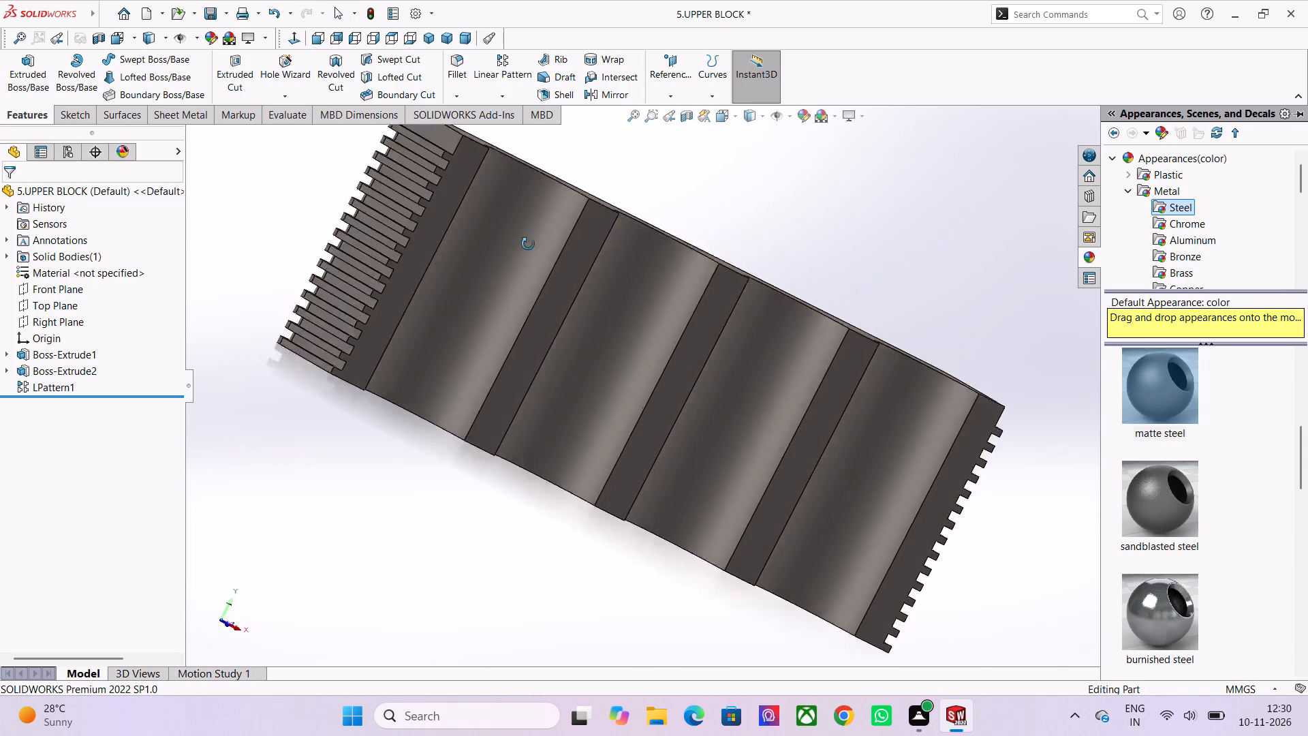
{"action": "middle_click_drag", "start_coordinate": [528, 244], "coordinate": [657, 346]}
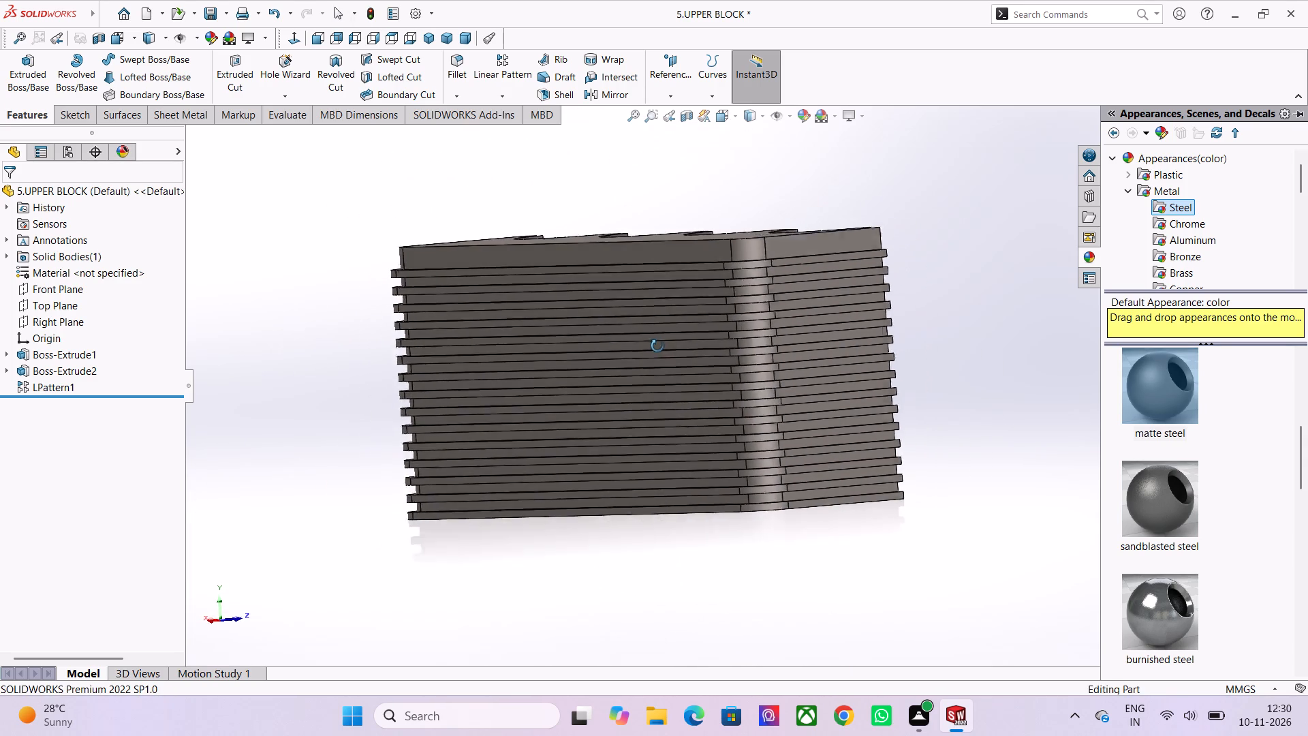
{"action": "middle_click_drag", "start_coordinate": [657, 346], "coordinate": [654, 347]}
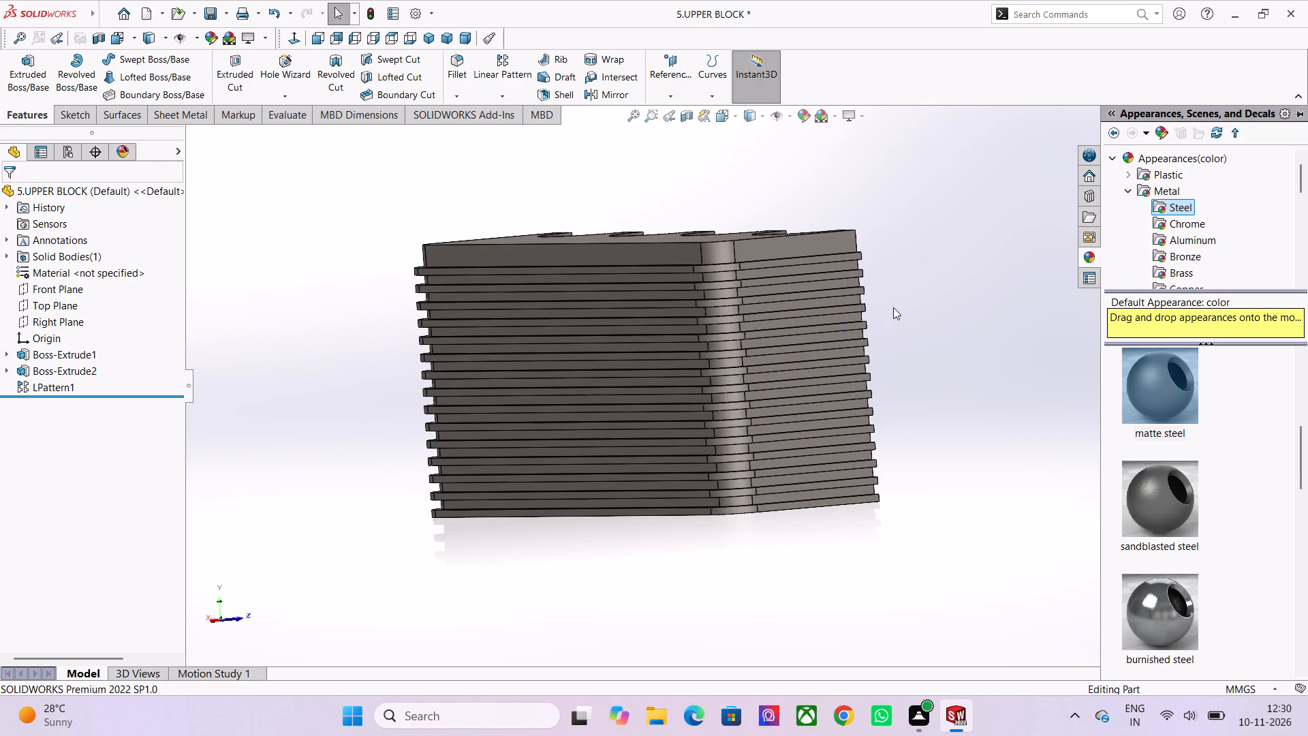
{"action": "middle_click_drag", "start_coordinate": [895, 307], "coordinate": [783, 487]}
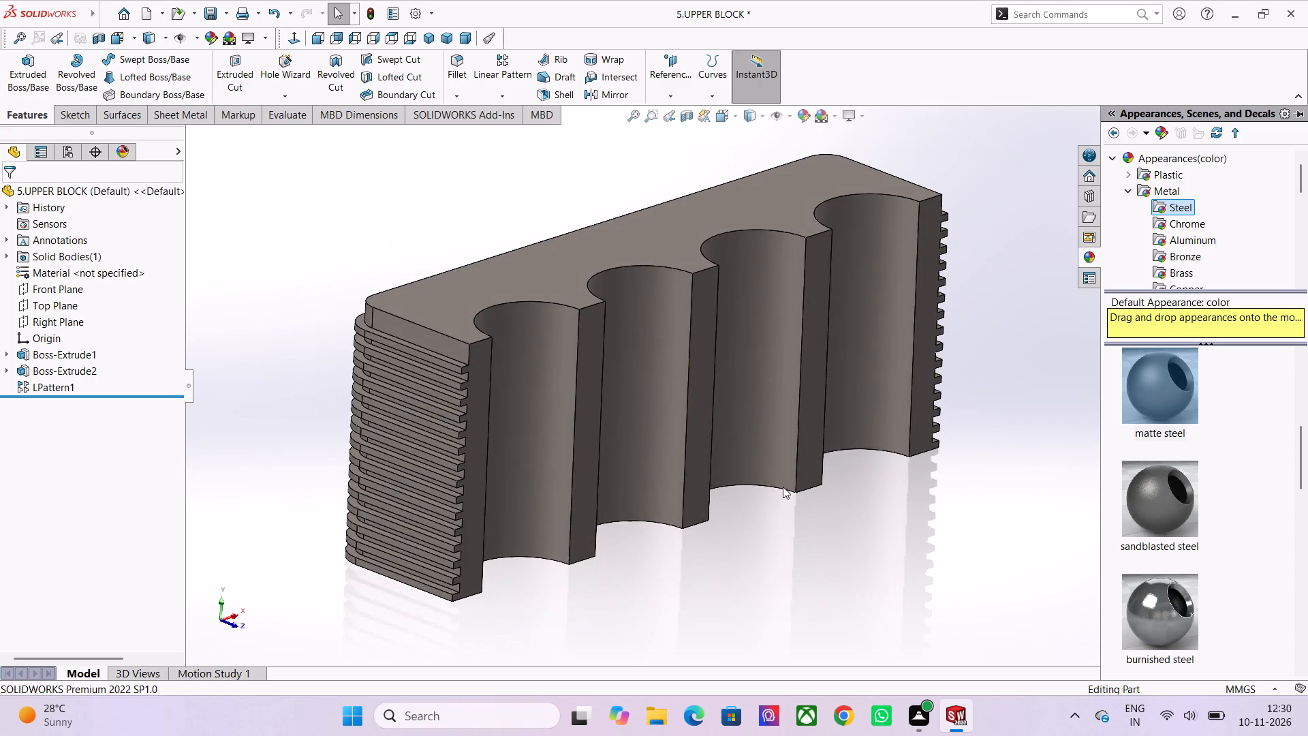
Apply the sandblasted steel appearance to the upper block again.
{"action": "double_click", "coordinate": [1144, 500]}
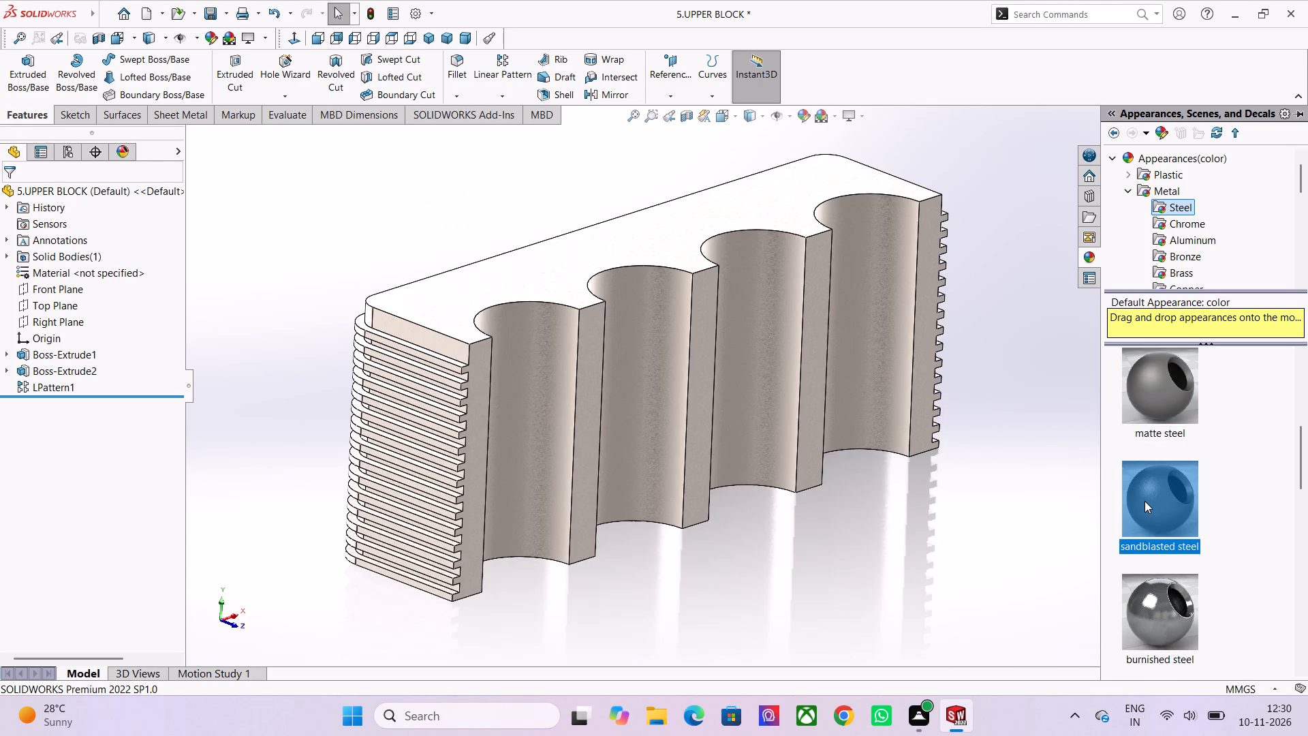
Examine the sandblasted steel finish around the whole upper block, covering the recesses, end face, rounded corners and finned sides.
{"action": "middle_click_drag", "start_coordinate": [793, 493], "coordinate": [816, 586]}
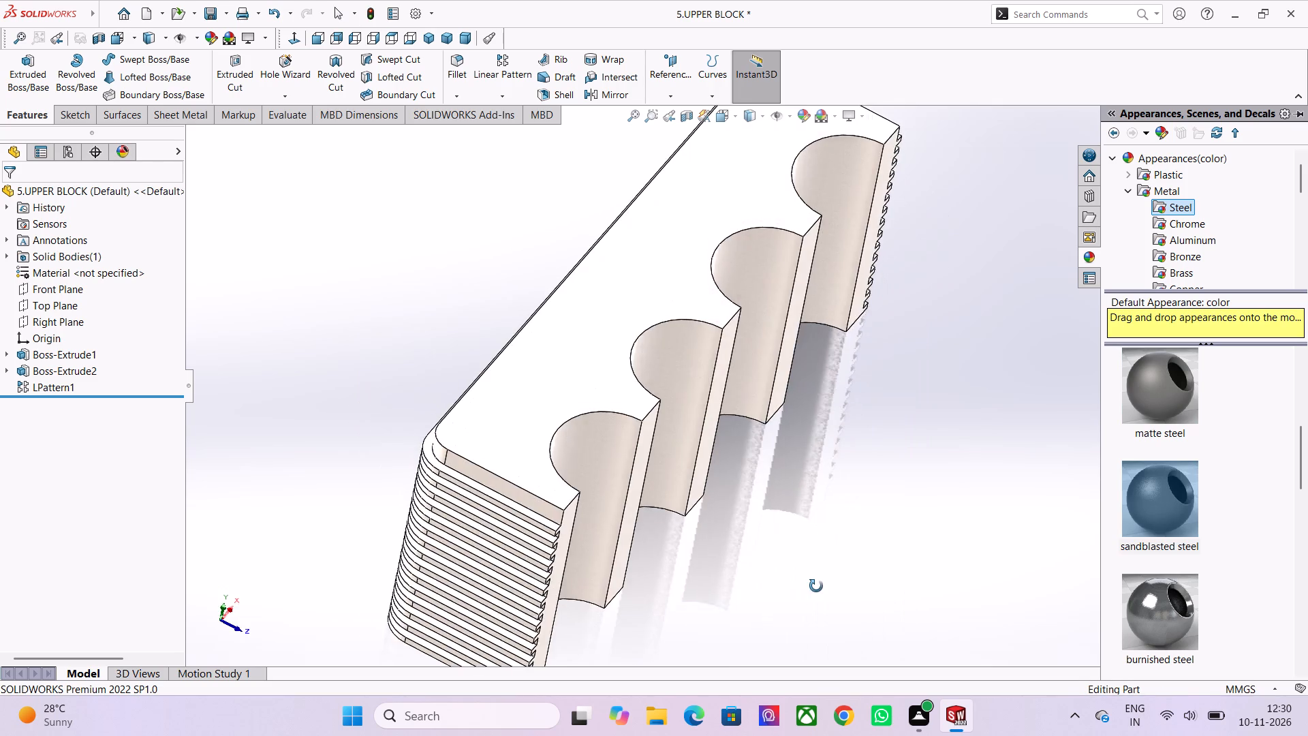
{"action": "middle_click_drag", "start_coordinate": [816, 586], "coordinate": [623, 666]}
{"action": "scroll", "coordinate": [604, 638], "scroll_direction": "down", "scroll_amount": 1}
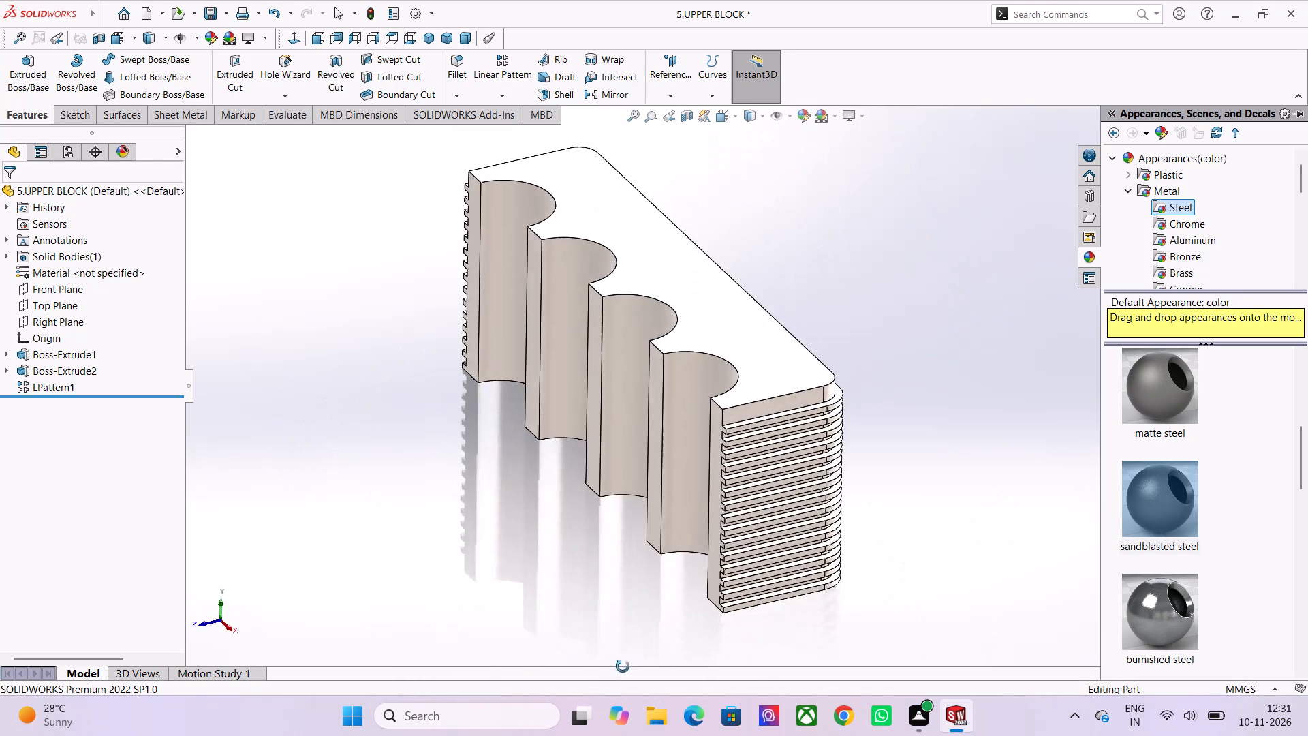
{"action": "middle_click_drag", "start_coordinate": [623, 666], "coordinate": [691, 562]}
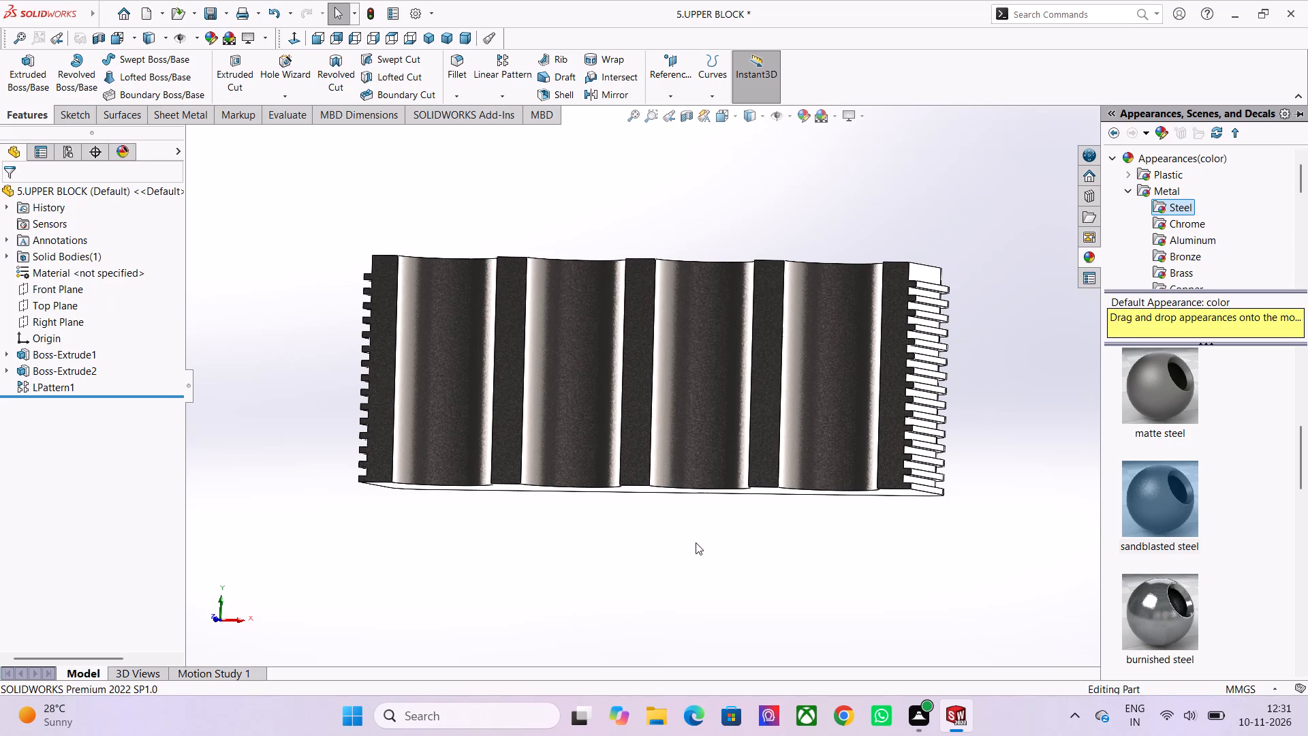
{"action": "middle_click_drag", "start_coordinate": [670, 559], "coordinate": [752, 600]}
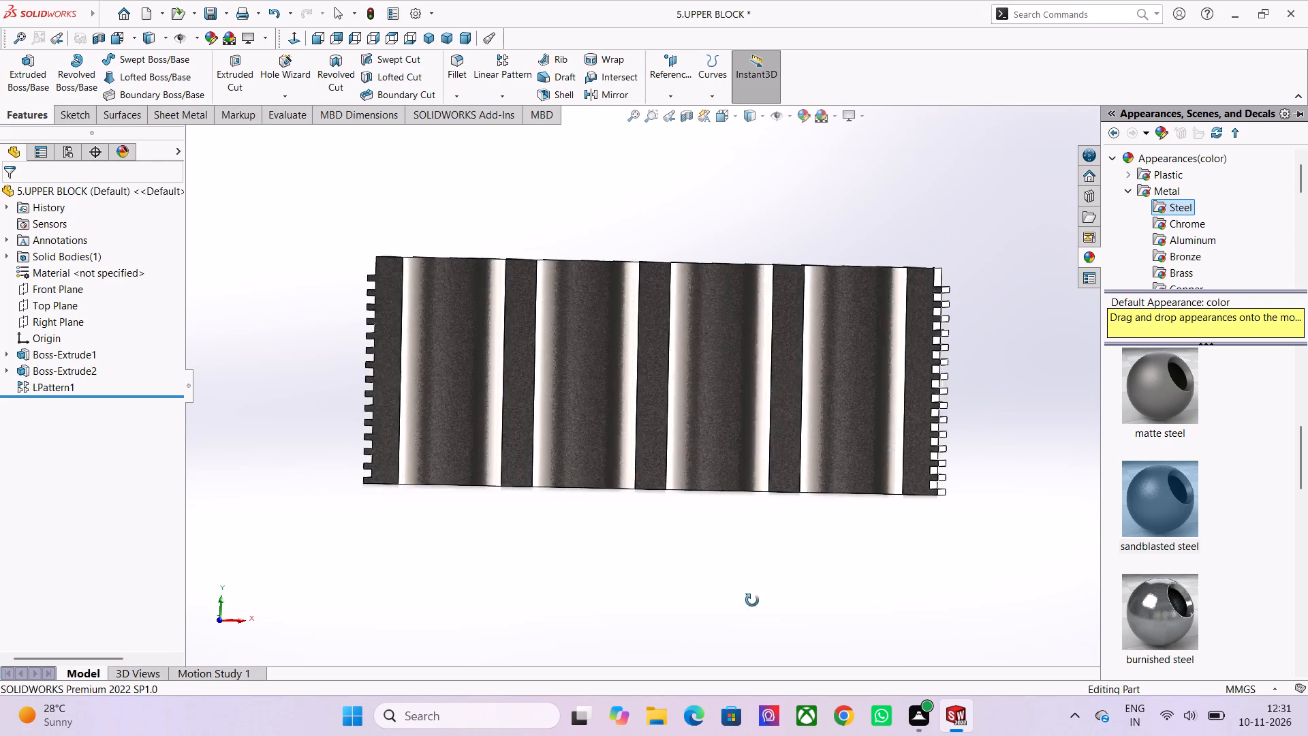
{"action": "middle_click_drag", "start_coordinate": [752, 600], "coordinate": [587, 705]}
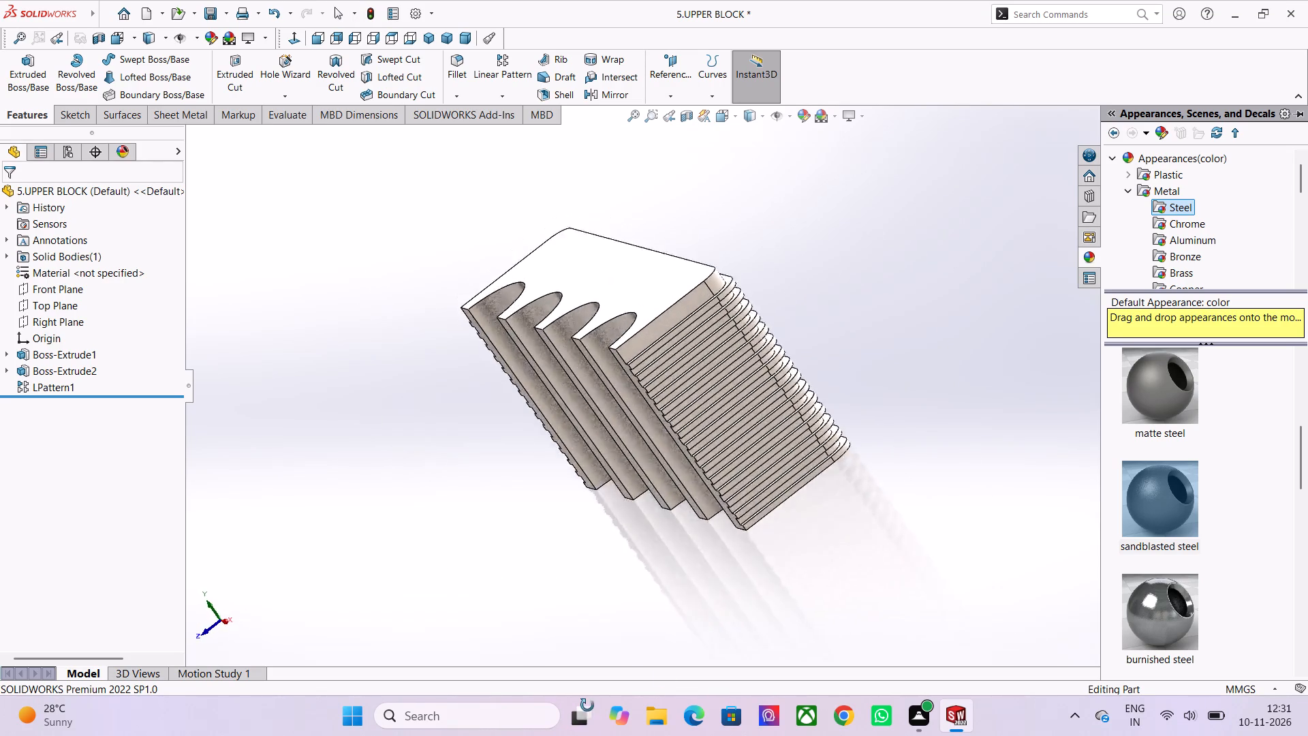
{"action": "middle_click_drag", "start_coordinate": [587, 705], "coordinate": [726, 595]}
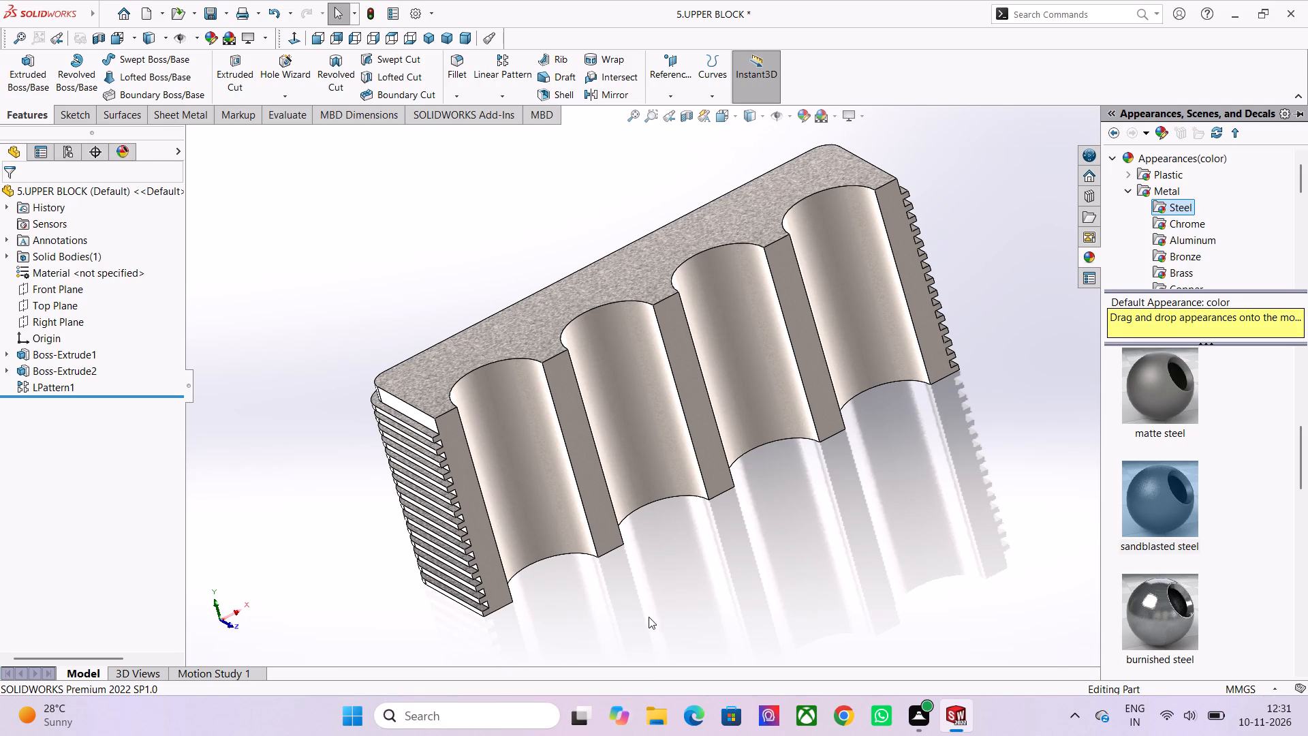
{"action": "middle_click_drag", "start_coordinate": [642, 620], "coordinate": [696, 575]}
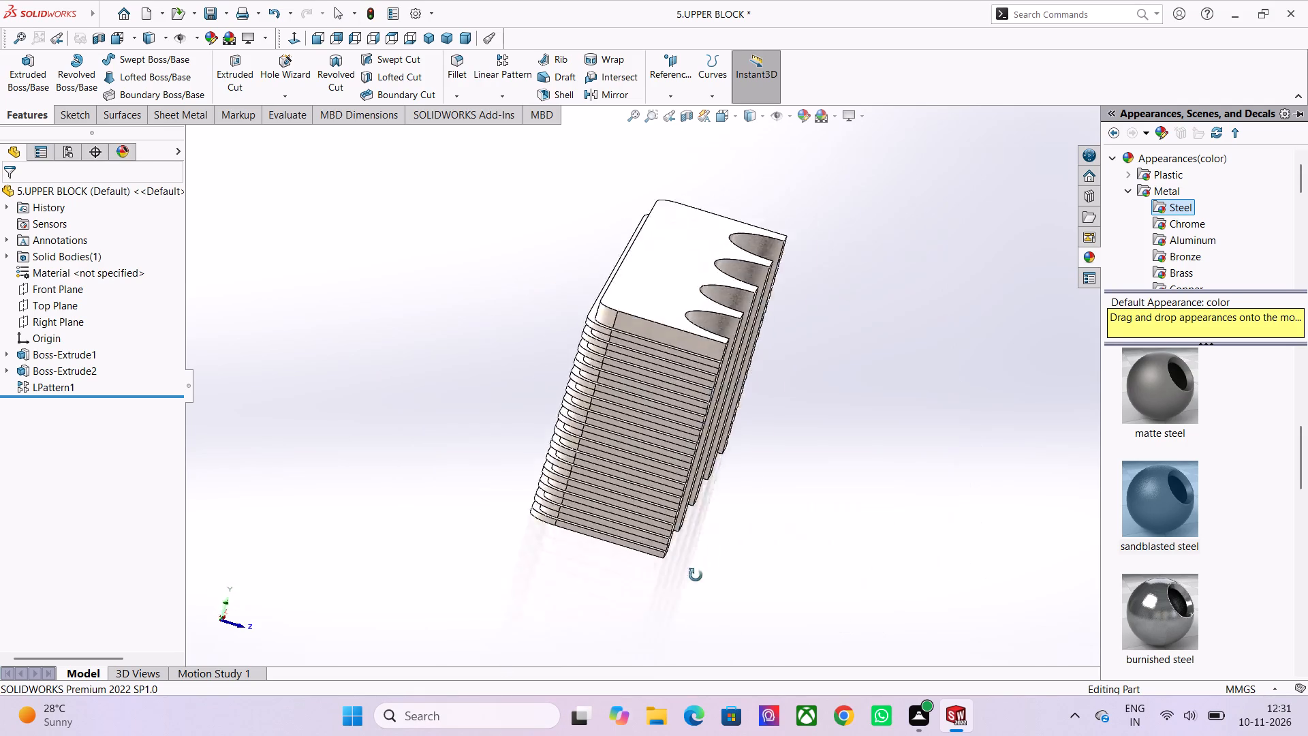
{"action": "middle_click_drag", "start_coordinate": [696, 575], "coordinate": [552, 487]}
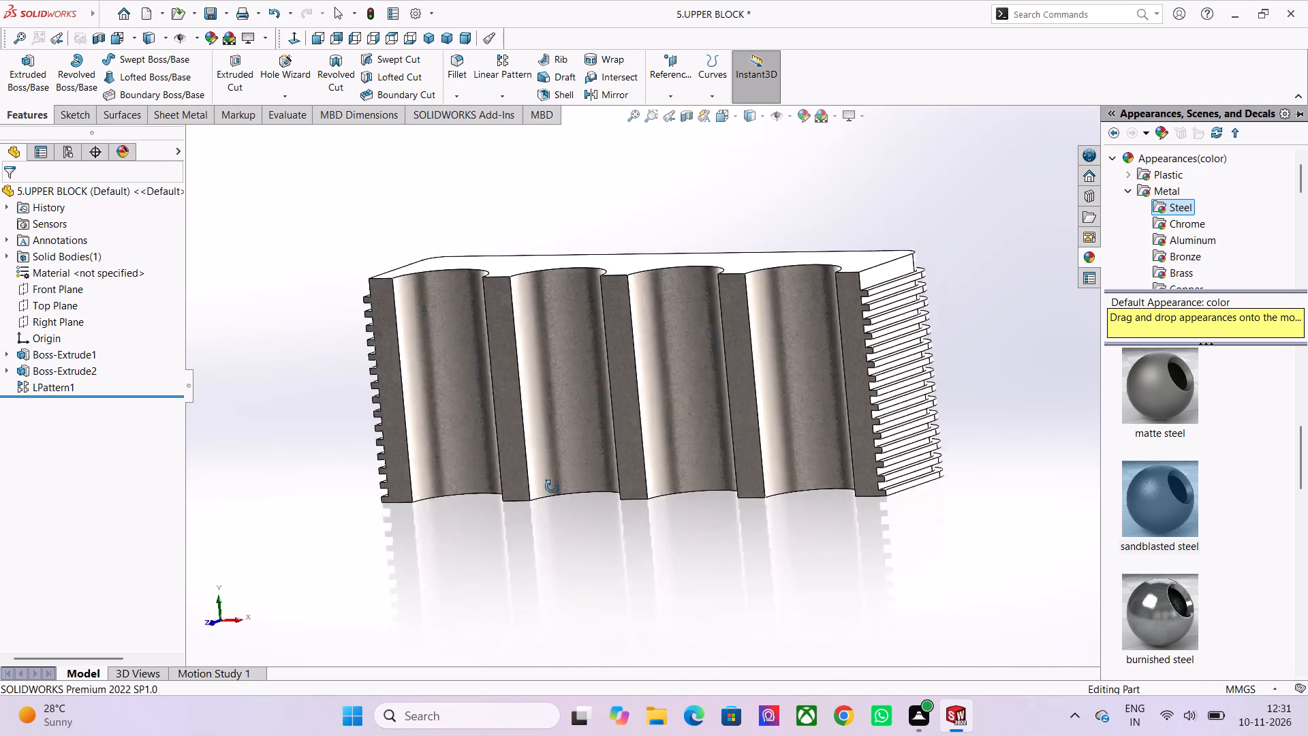
{"action": "middle_click_drag", "start_coordinate": [552, 487], "coordinate": [532, 574]}
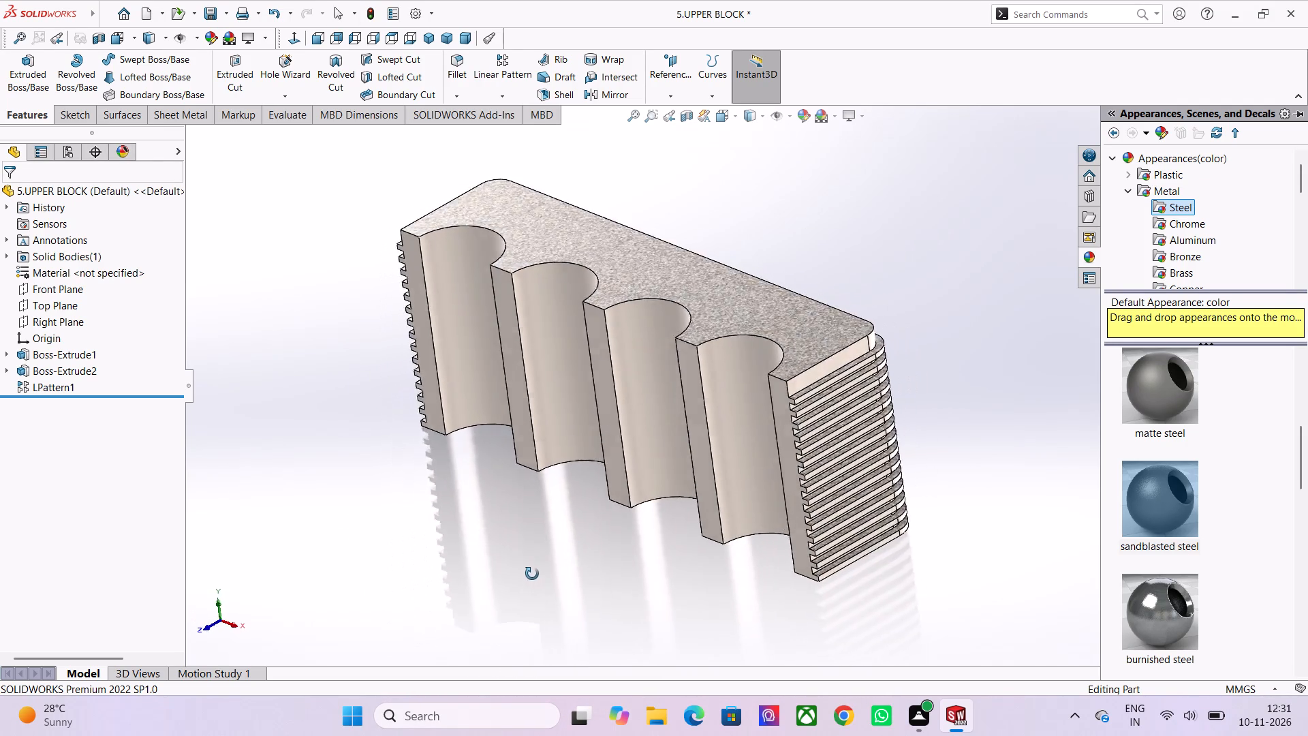
{"action": "middle_click_drag", "start_coordinate": [532, 574], "coordinate": [519, 557]}
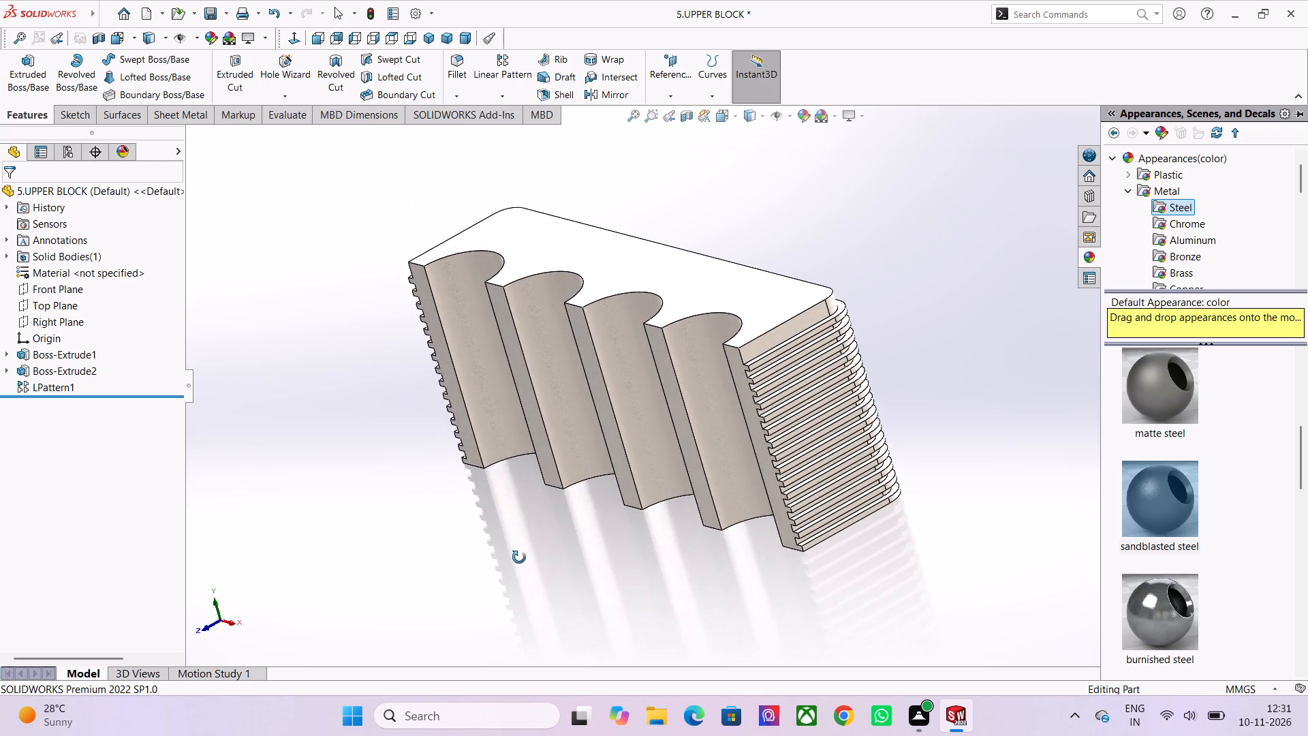
{"action": "middle_click_drag", "start_coordinate": [519, 557], "coordinate": [768, 508]}
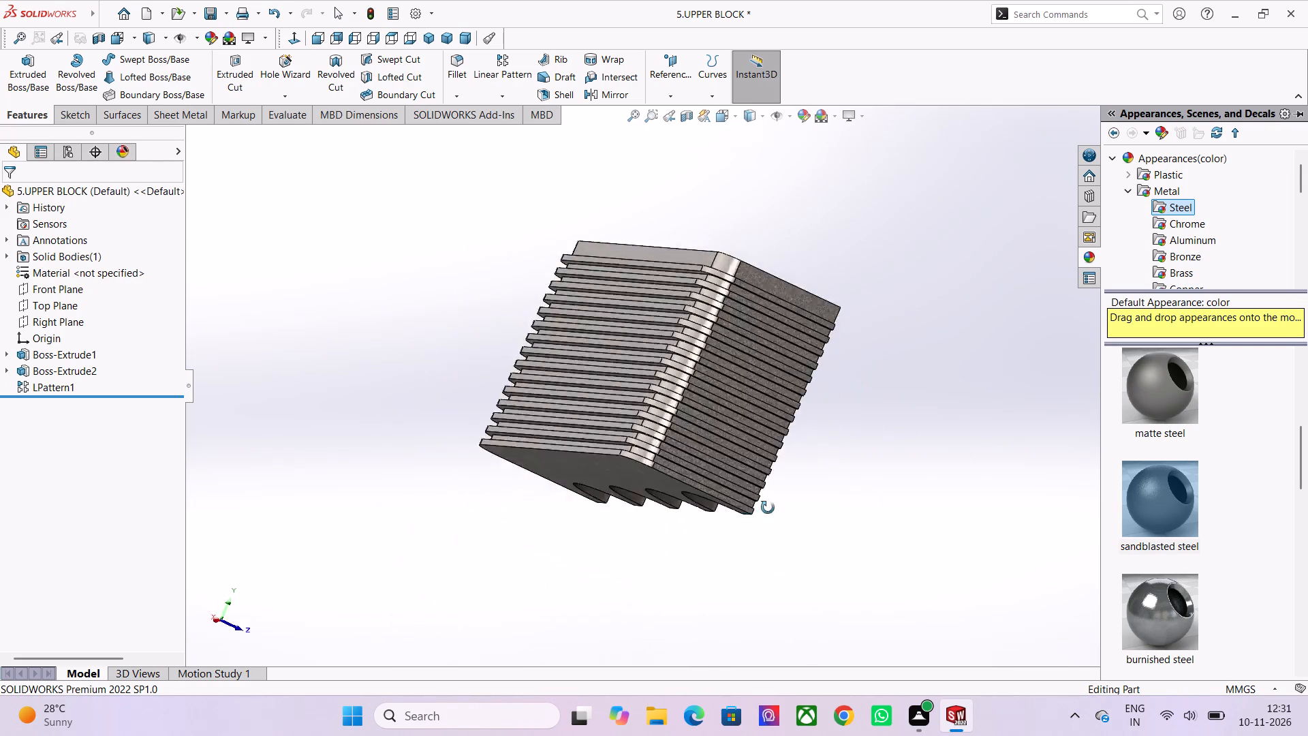
{"action": "middle_click_drag", "start_coordinate": [768, 508], "coordinate": [544, 508]}
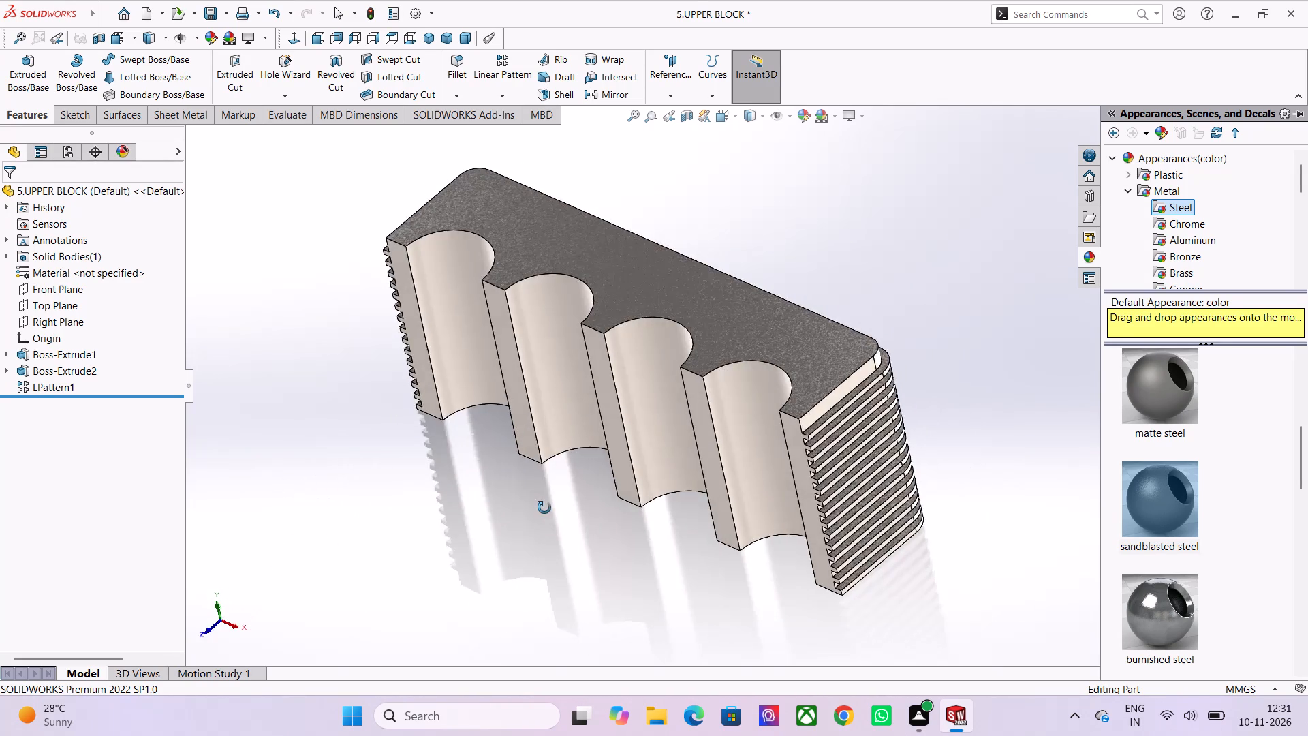
{"action": "middle_click_drag", "start_coordinate": [544, 508], "coordinate": [539, 474]}
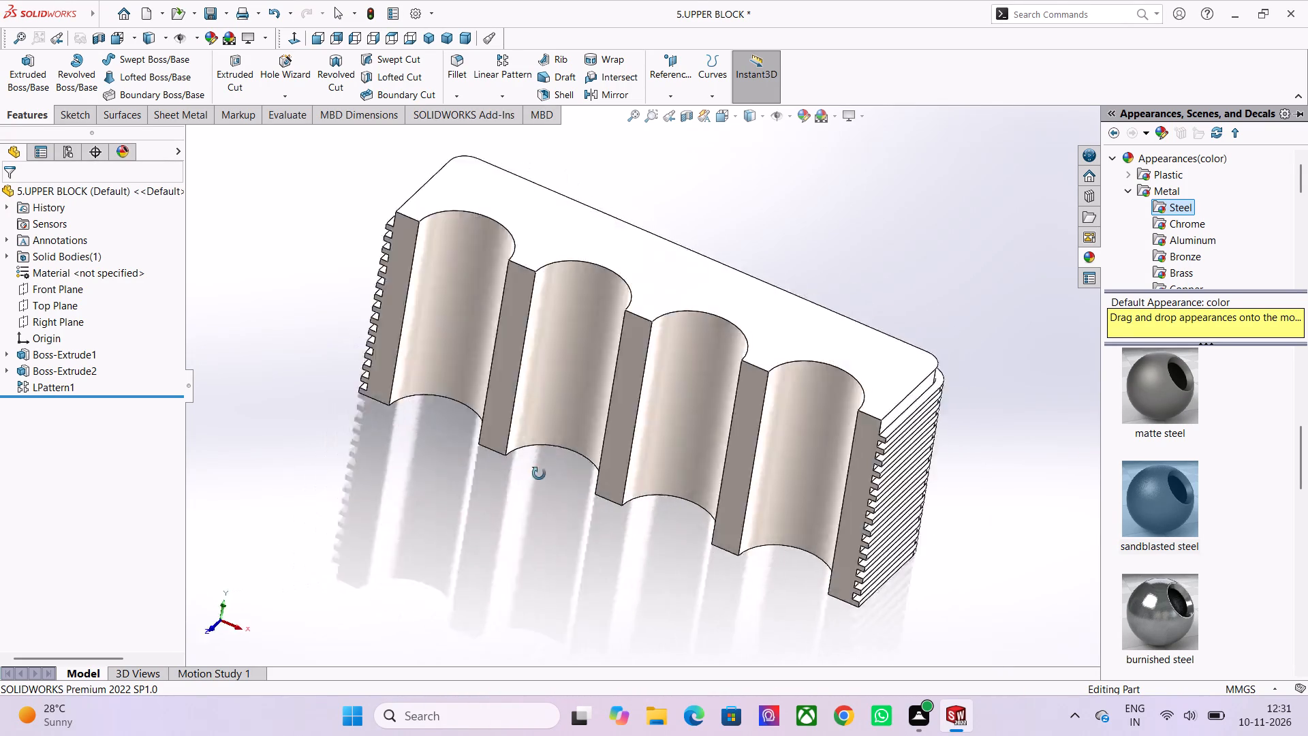
{"action": "middle_click_drag", "start_coordinate": [539, 474], "coordinate": [564, 444]}
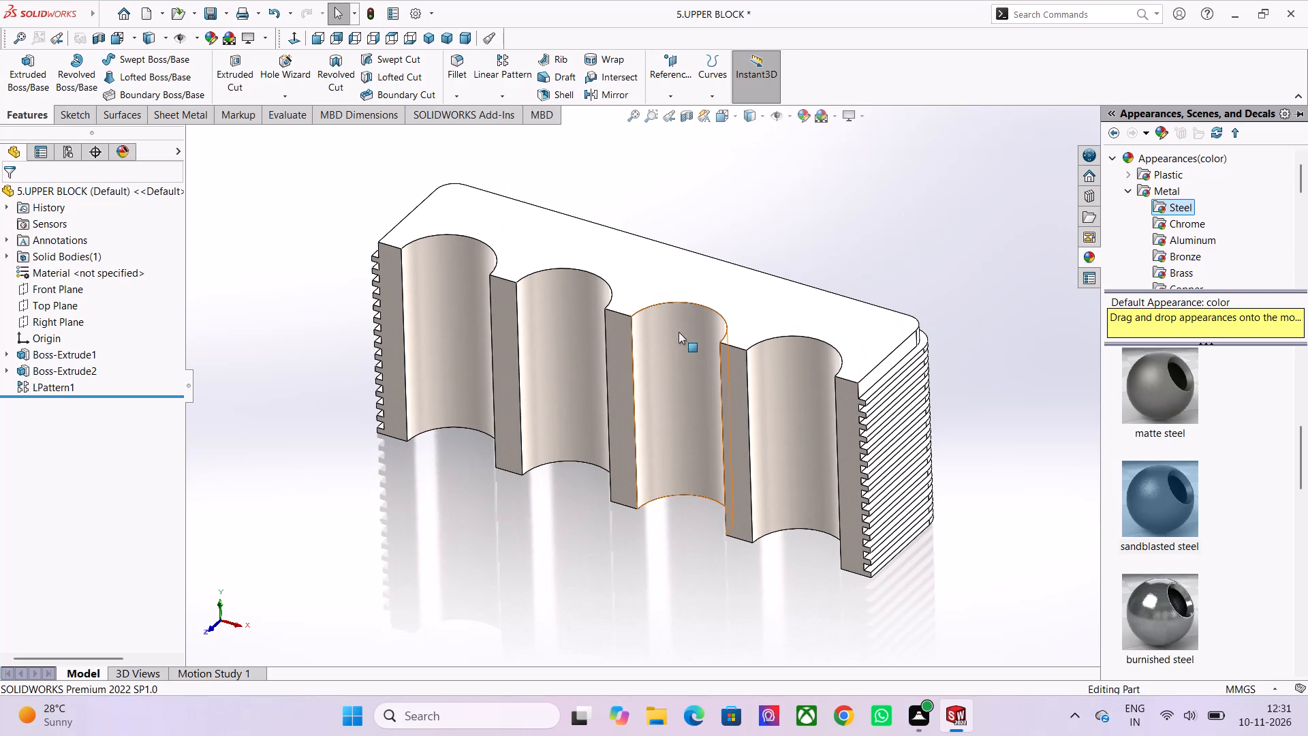
{"action": "middle_click_drag", "start_coordinate": [667, 553], "coordinate": [589, 520]}
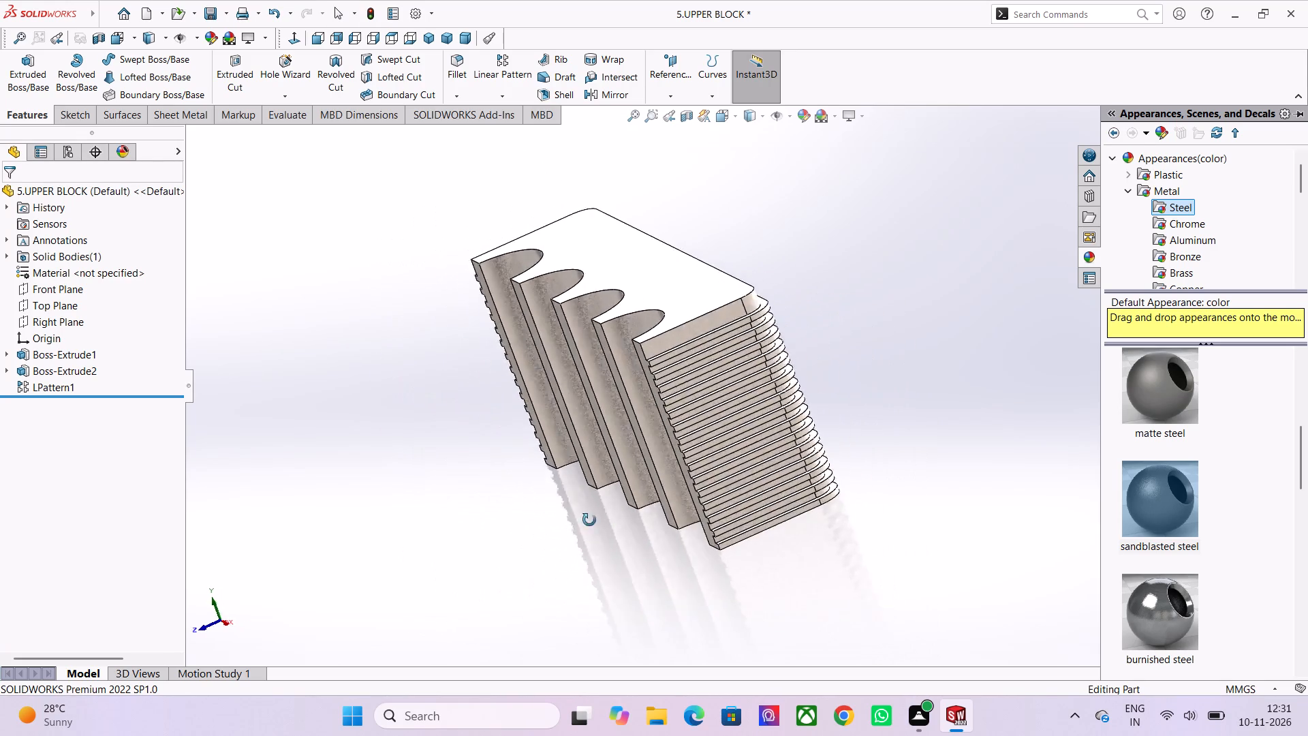
{"action": "middle_click_drag", "start_coordinate": [589, 520], "coordinate": [875, 459]}
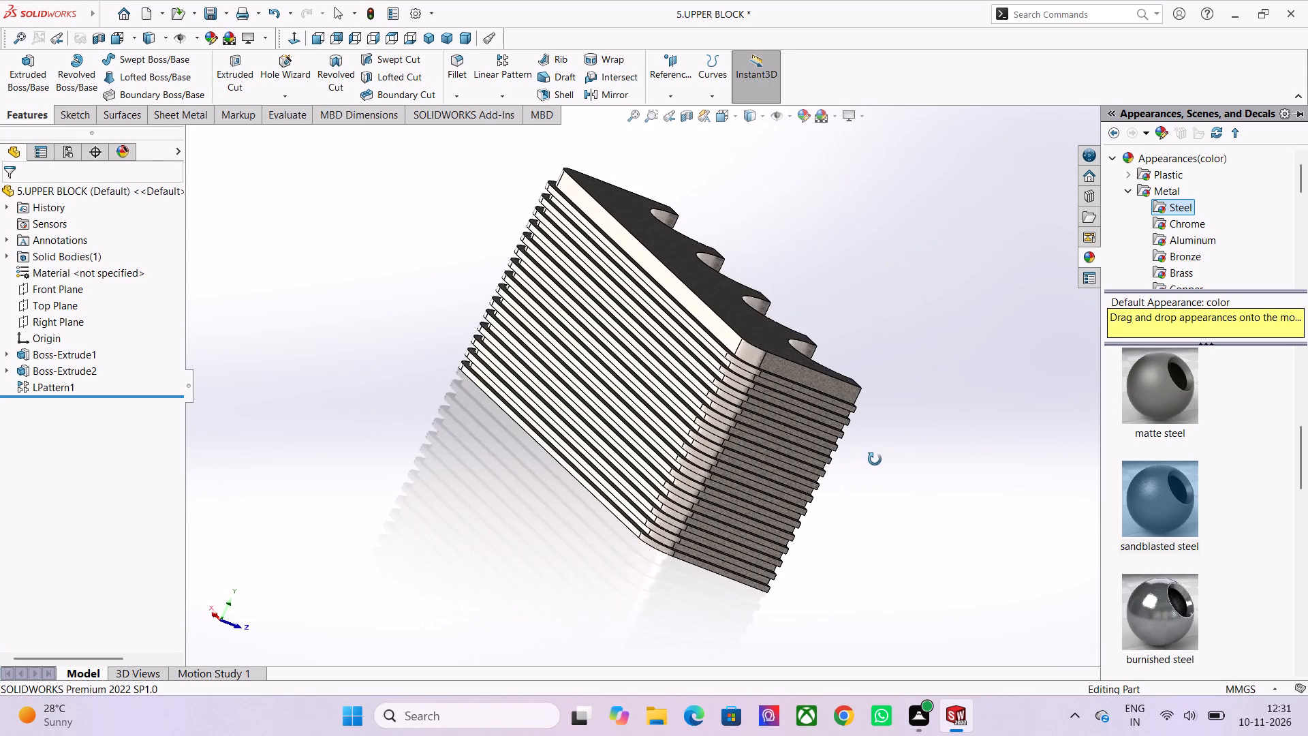
{"action": "middle_click_drag", "start_coordinate": [875, 459], "coordinate": [789, 515]}
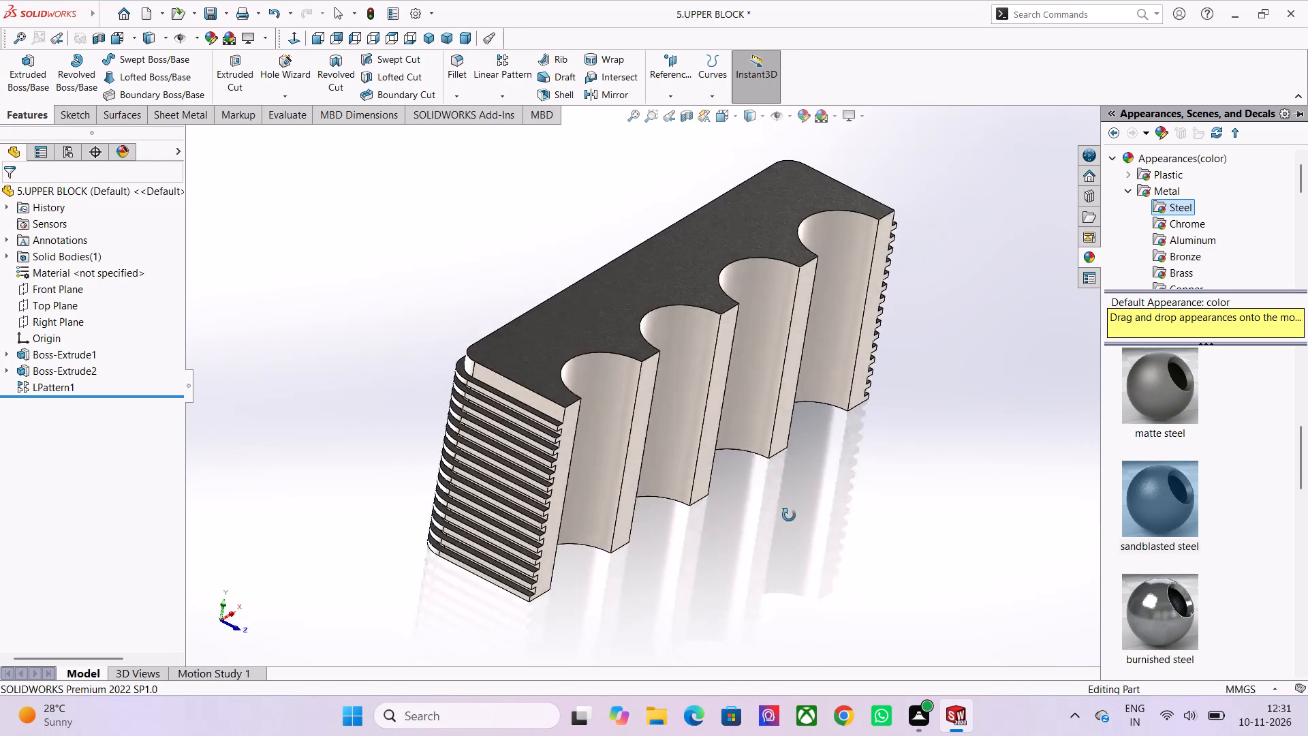
{"action": "middle_click_drag", "start_coordinate": [789, 515], "coordinate": [664, 444]}
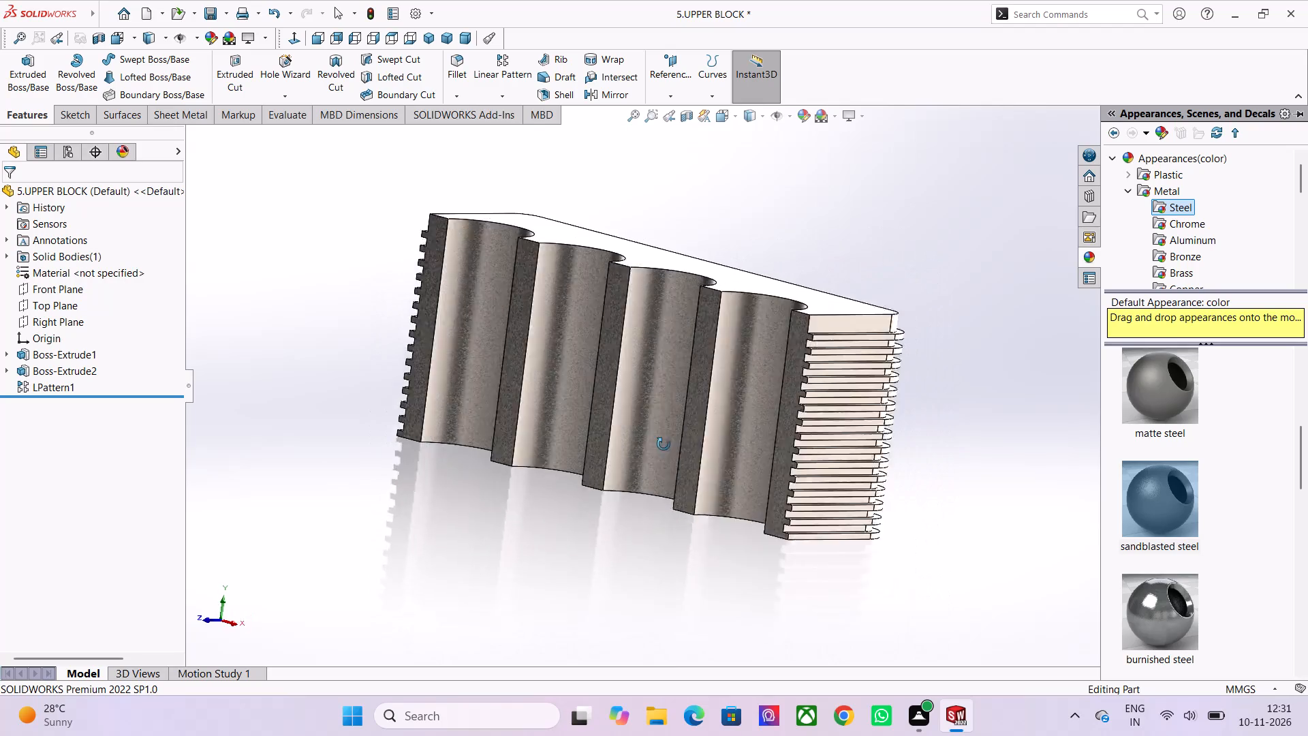
{"action": "middle_click_drag", "start_coordinate": [664, 444], "coordinate": [648, 574]}
Inspect the sandblasted texture on the upper block's flat end face and semicircular recesses at close and wider range.
{"action": "scroll", "coordinate": [698, 303], "scroll_direction": "up", "scroll_amount": 2}
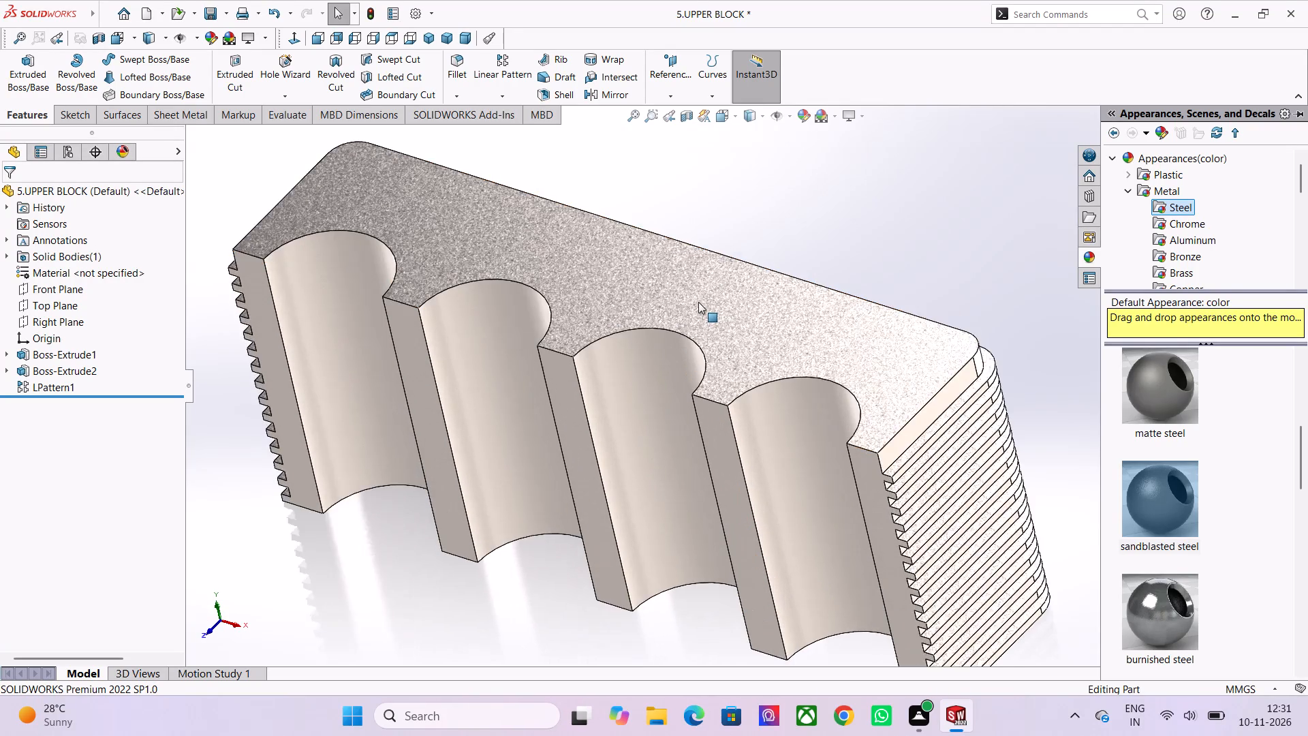
{"action": "scroll", "coordinate": [698, 302], "scroll_direction": "up", "scroll_amount": 2}
{"action": "scroll", "coordinate": [698, 302], "scroll_direction": "down", "scroll_amount": 1}
{"action": "scroll", "coordinate": [893, 528], "scroll_direction": "down", "scroll_amount": 2}
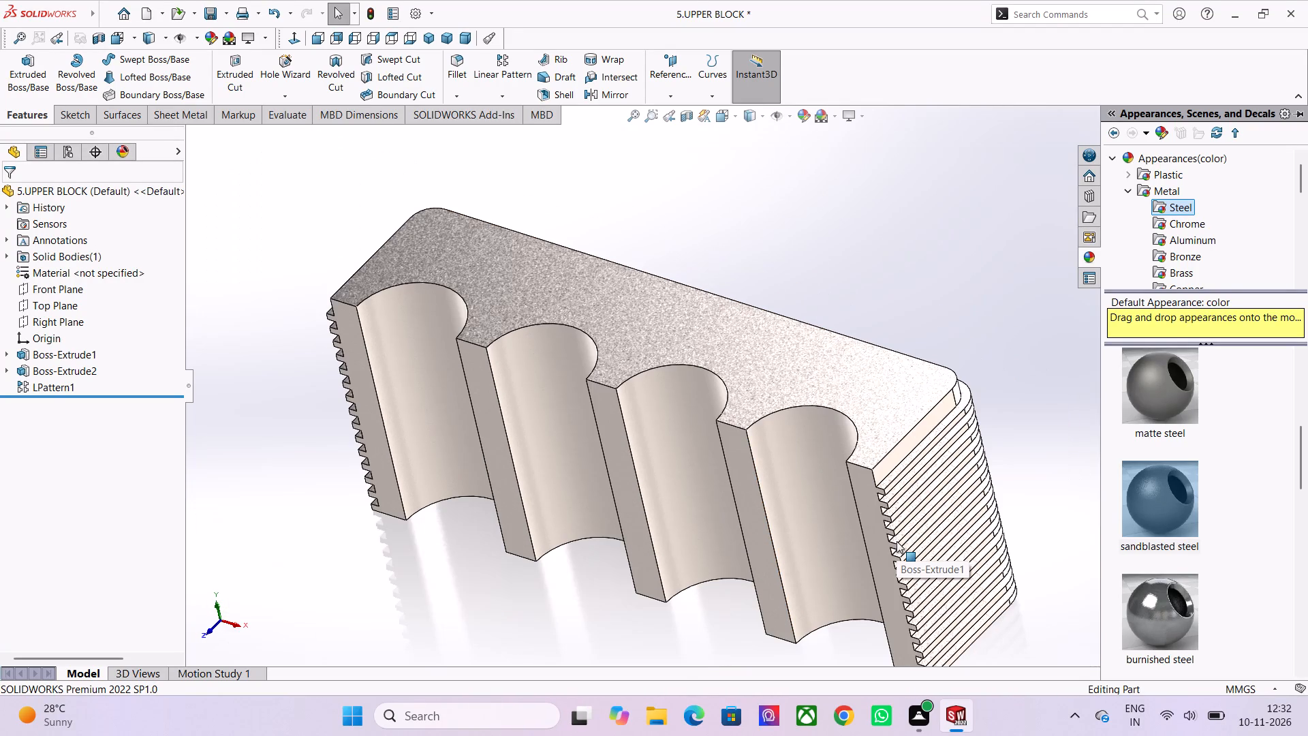
{"action": "scroll", "coordinate": [901, 529], "scroll_direction": "down", "scroll_amount": 1}
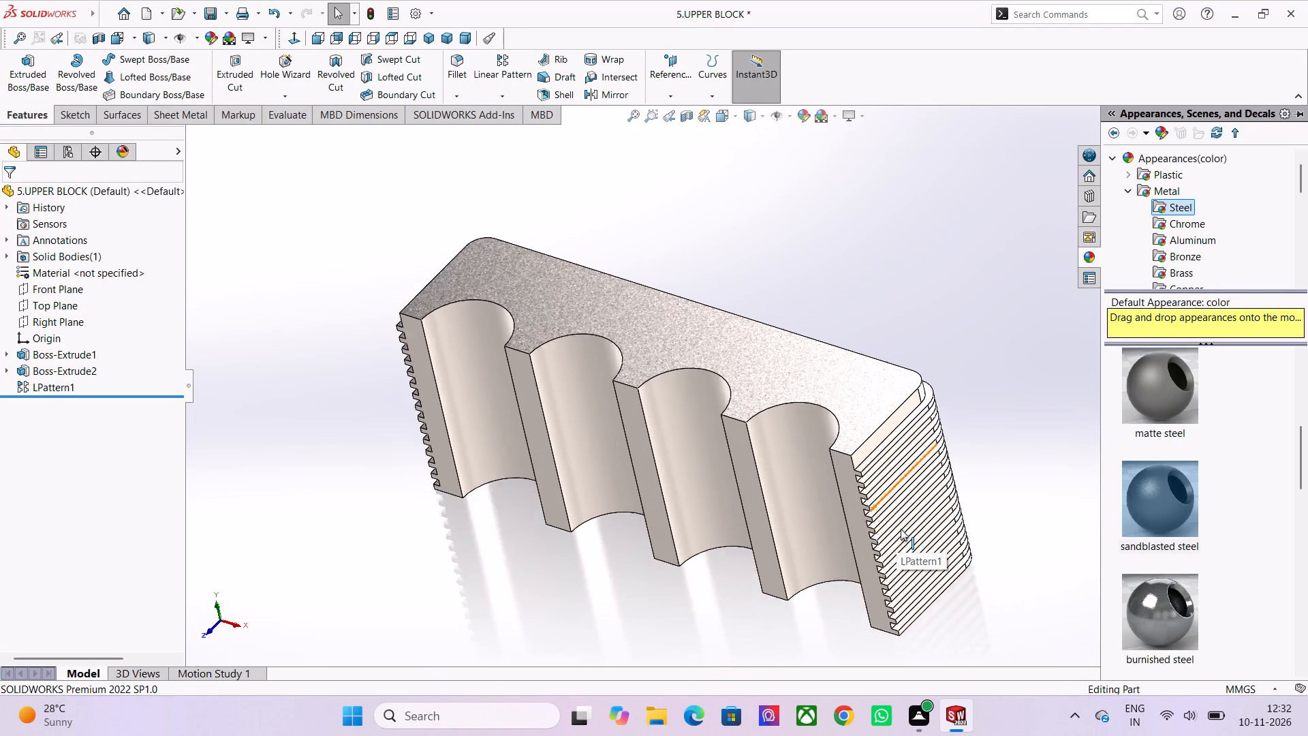
{"action": "scroll", "coordinate": [901, 529], "scroll_direction": "down", "scroll_amount": 2}
{"action": "scroll", "coordinate": [656, 607], "scroll_direction": "up", "scroll_amount": 1}
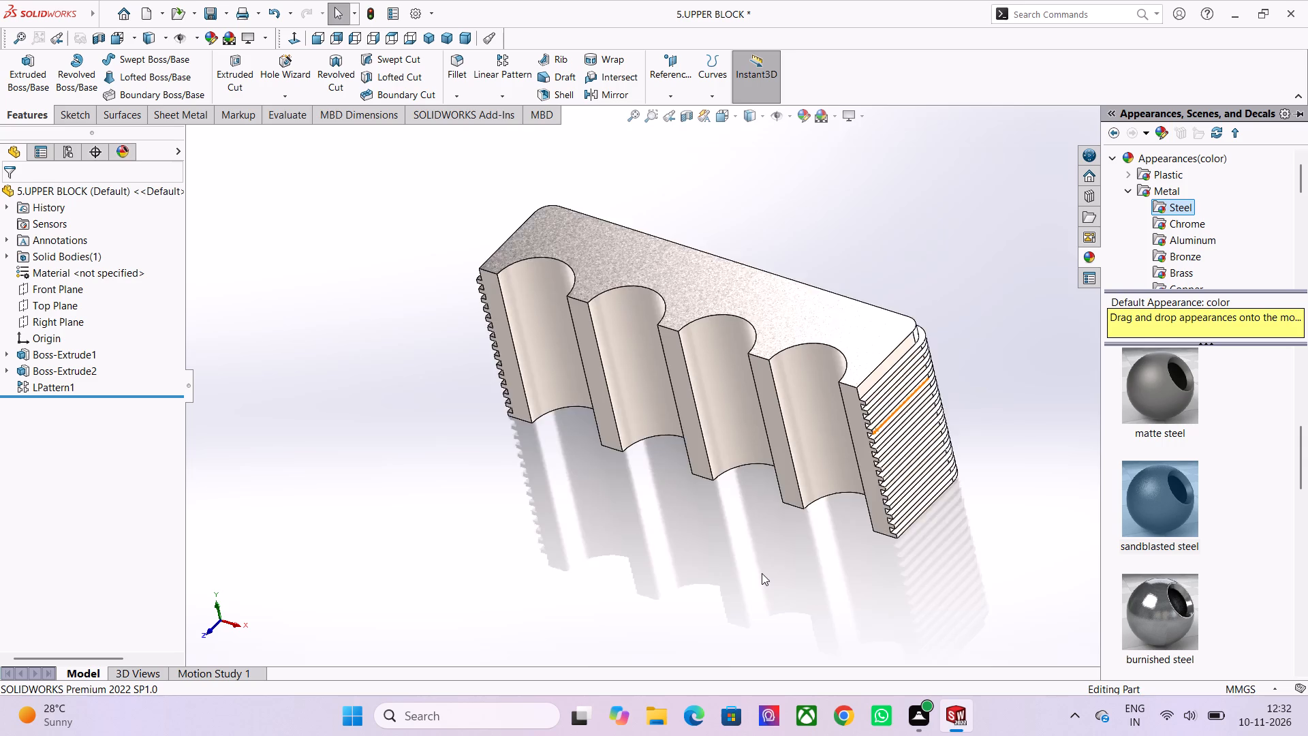
{"action": "scroll", "coordinate": [764, 573], "scroll_direction": "up", "scroll_amount": 3}
{"action": "scroll", "coordinate": [760, 557], "scroll_direction": "down", "scroll_amount": 2}
{"action": "middle_click_drag", "start_coordinate": [708, 542], "coordinate": [715, 508]}
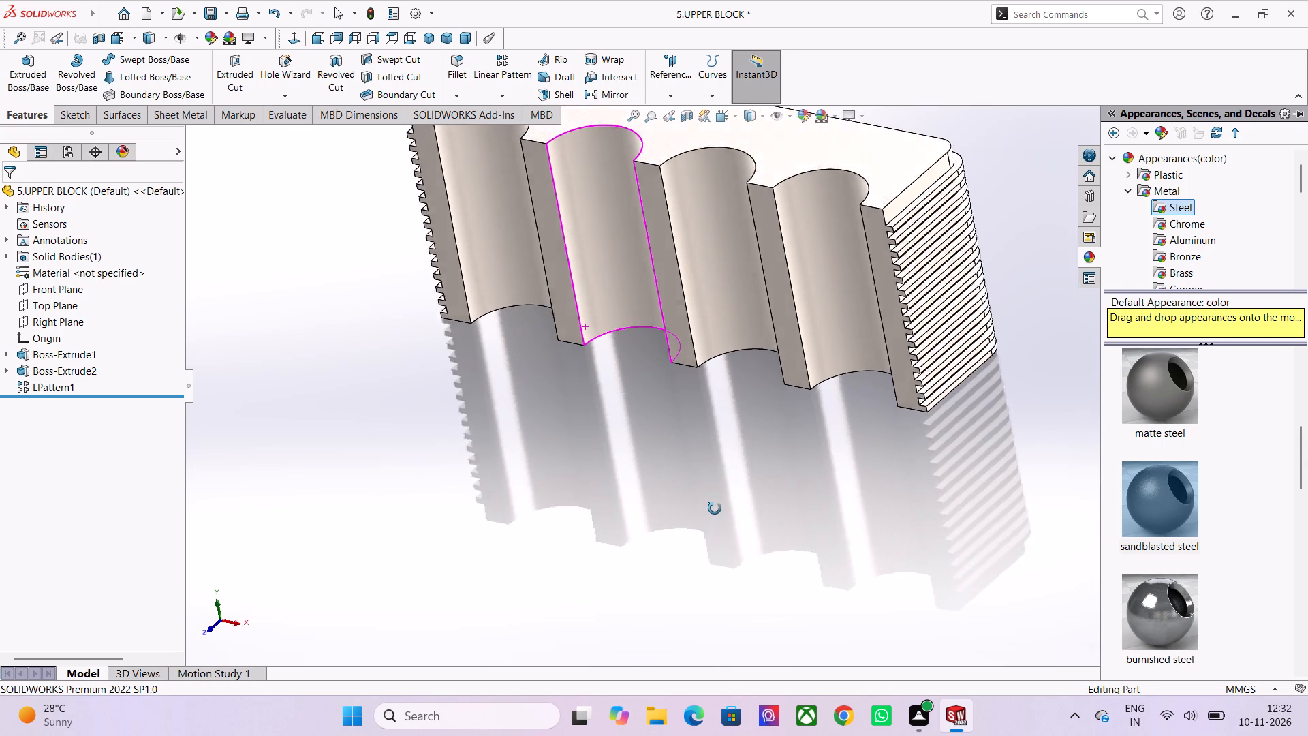
{"action": "middle_click_drag", "start_coordinate": [715, 508], "coordinate": [717, 507]}
{"action": "scroll", "coordinate": [717, 507], "scroll_direction": "down", "scroll_amount": 1}
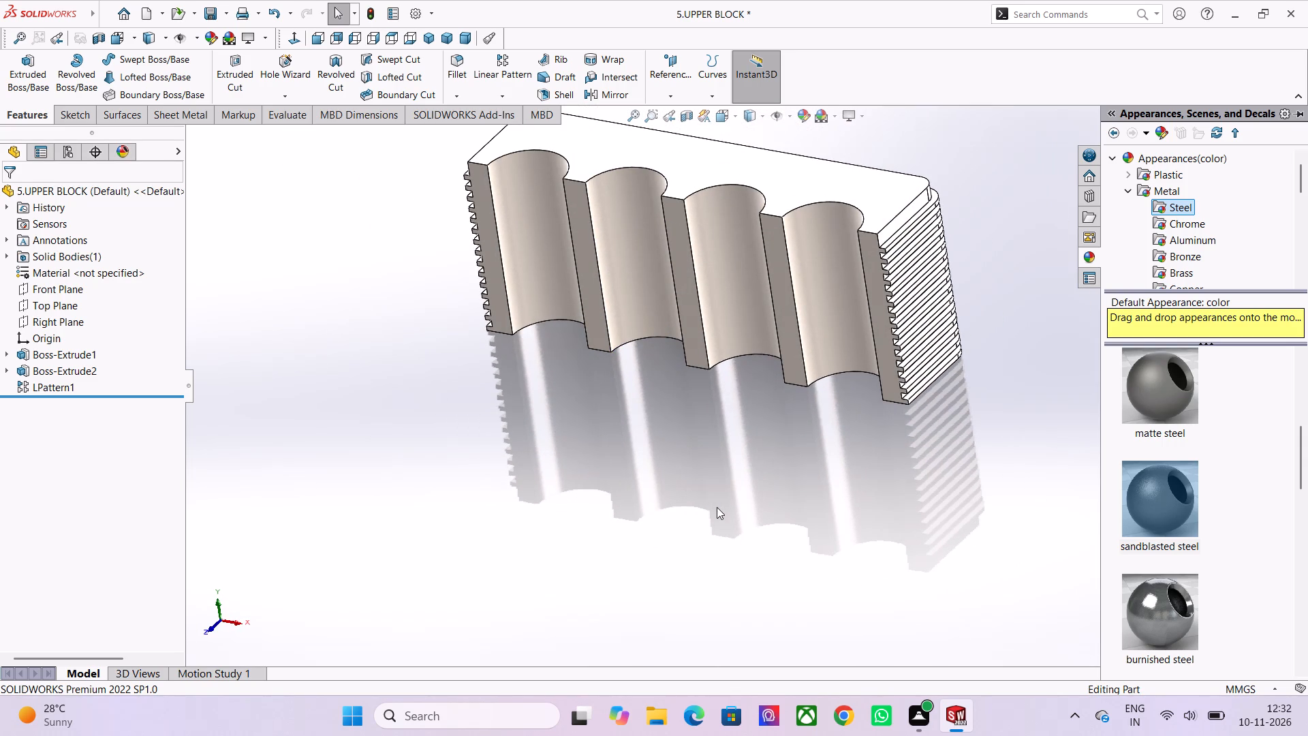
Examine the sandblasted steel upper block from several angles, covering the recesses, finned sides and both end faces.
{"action": "middle_click_drag", "start_coordinate": [613, 429], "coordinate": [666, 414]}
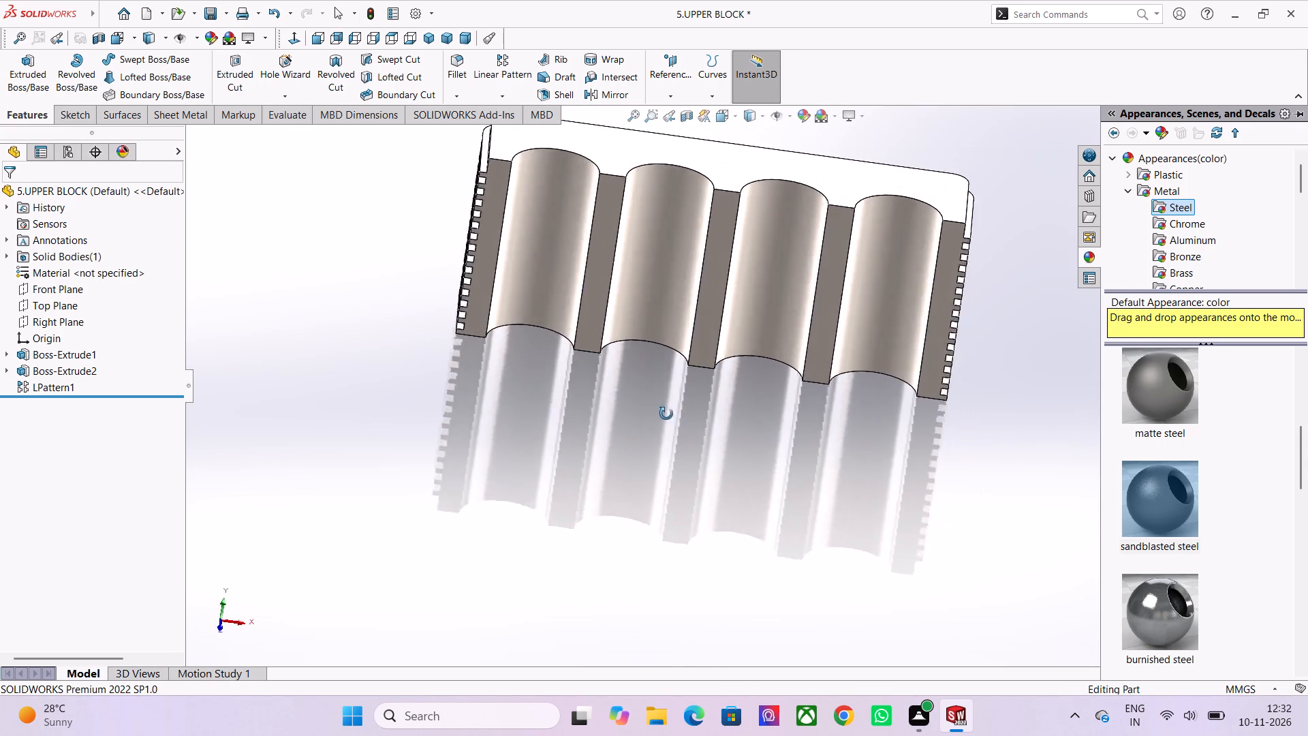
{"action": "middle_click_drag", "start_coordinate": [666, 414], "coordinate": [524, 649]}
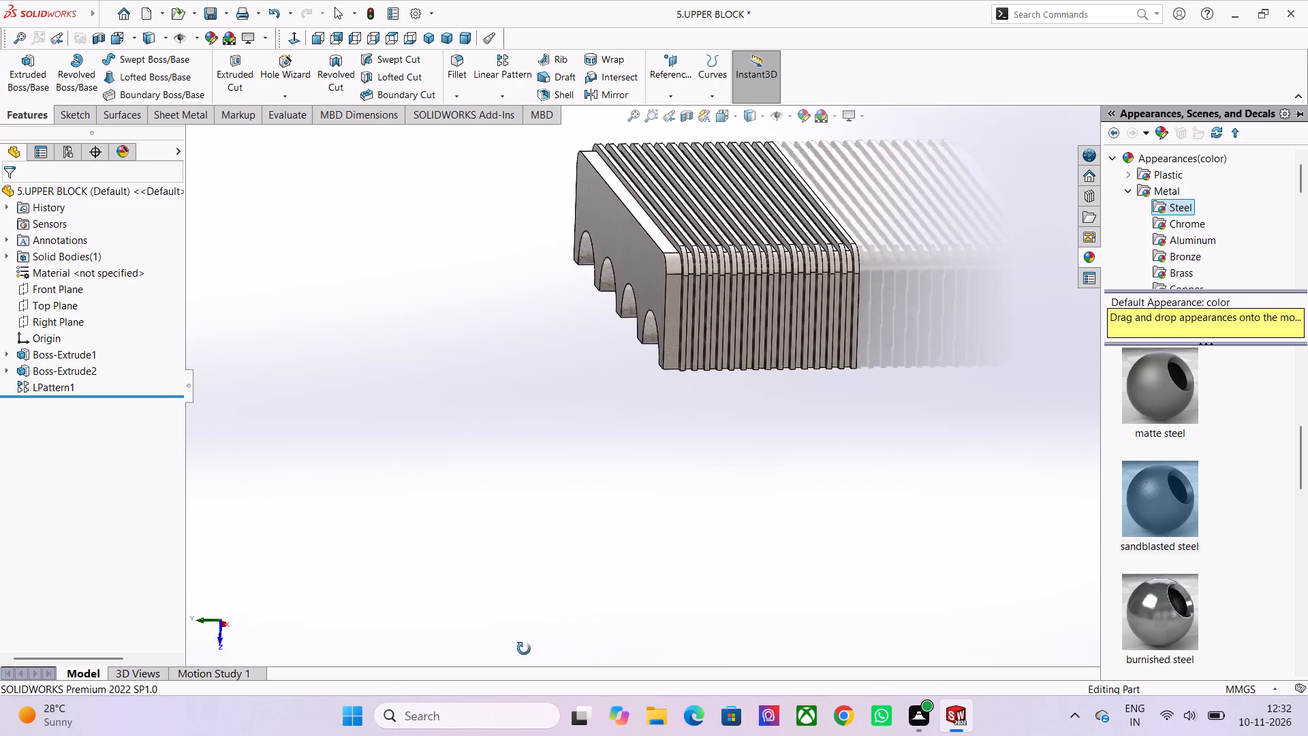
{"action": "middle_click_drag", "start_coordinate": [524, 649], "coordinate": [660, 280]}
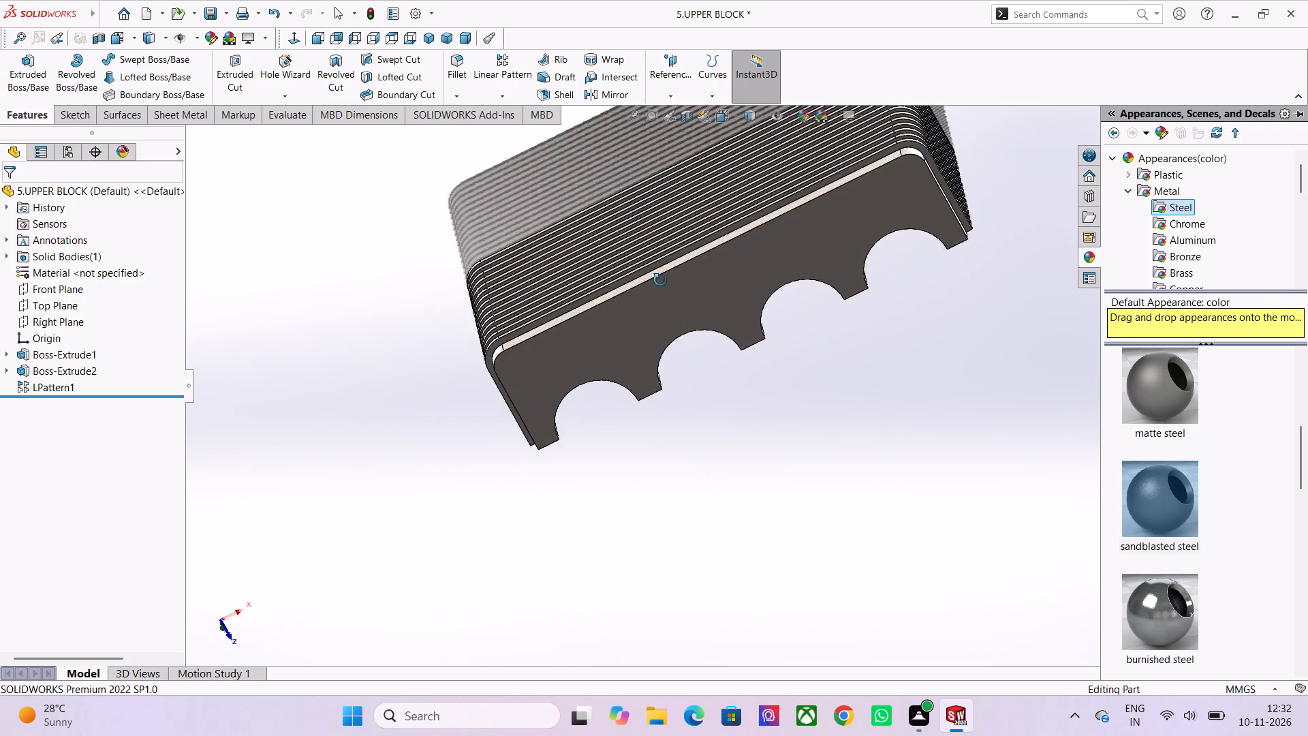
{"action": "middle_click_drag", "start_coordinate": [660, 280], "coordinate": [730, 0]}
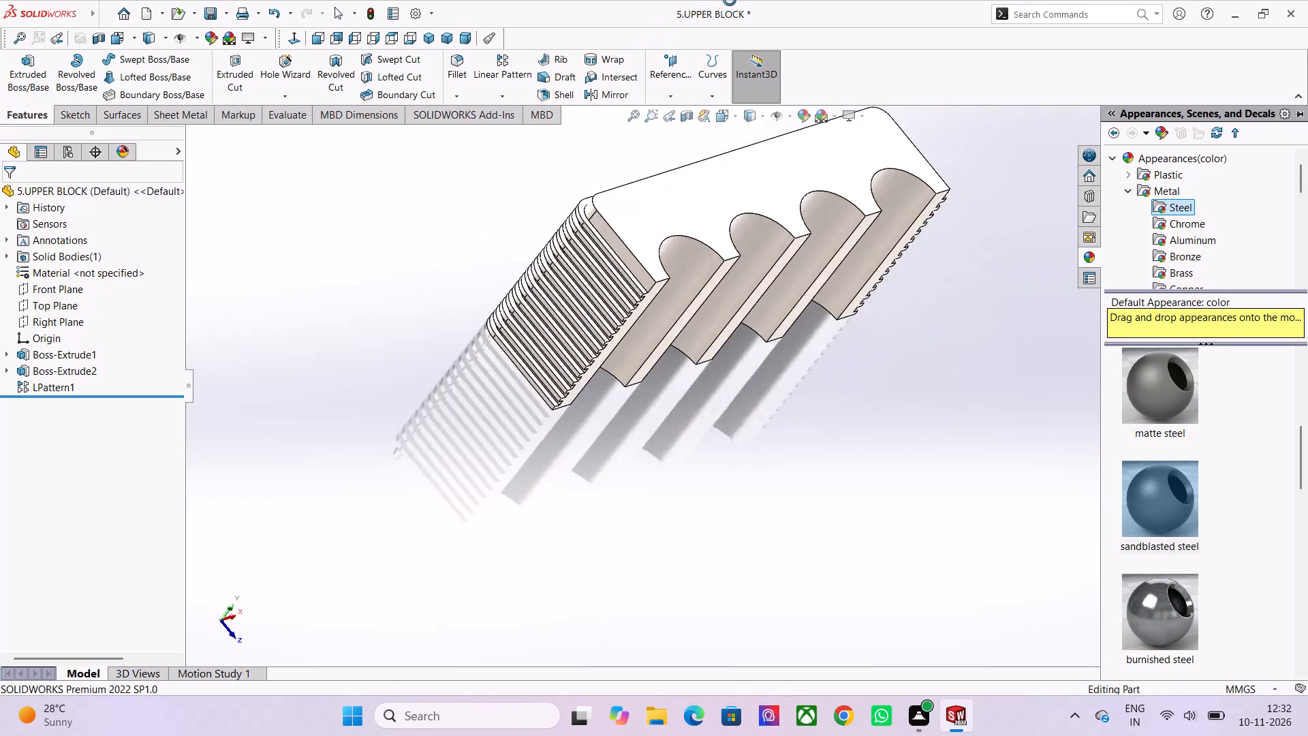
{"action": "middle_click_drag", "start_coordinate": [730, 0], "coordinate": [711, 0]}
{"action": "middle_click_drag", "start_coordinate": [811, 401], "coordinate": [766, 269]}
{"action": "scroll", "coordinate": [766, 307], "scroll_direction": "down", "scroll_amount": 2}
{"action": "scroll", "coordinate": [795, 440], "scroll_direction": "down", "scroll_amount": 1}
{"action": "scroll", "coordinate": [728, 209], "scroll_direction": "up", "scroll_amount": 1}
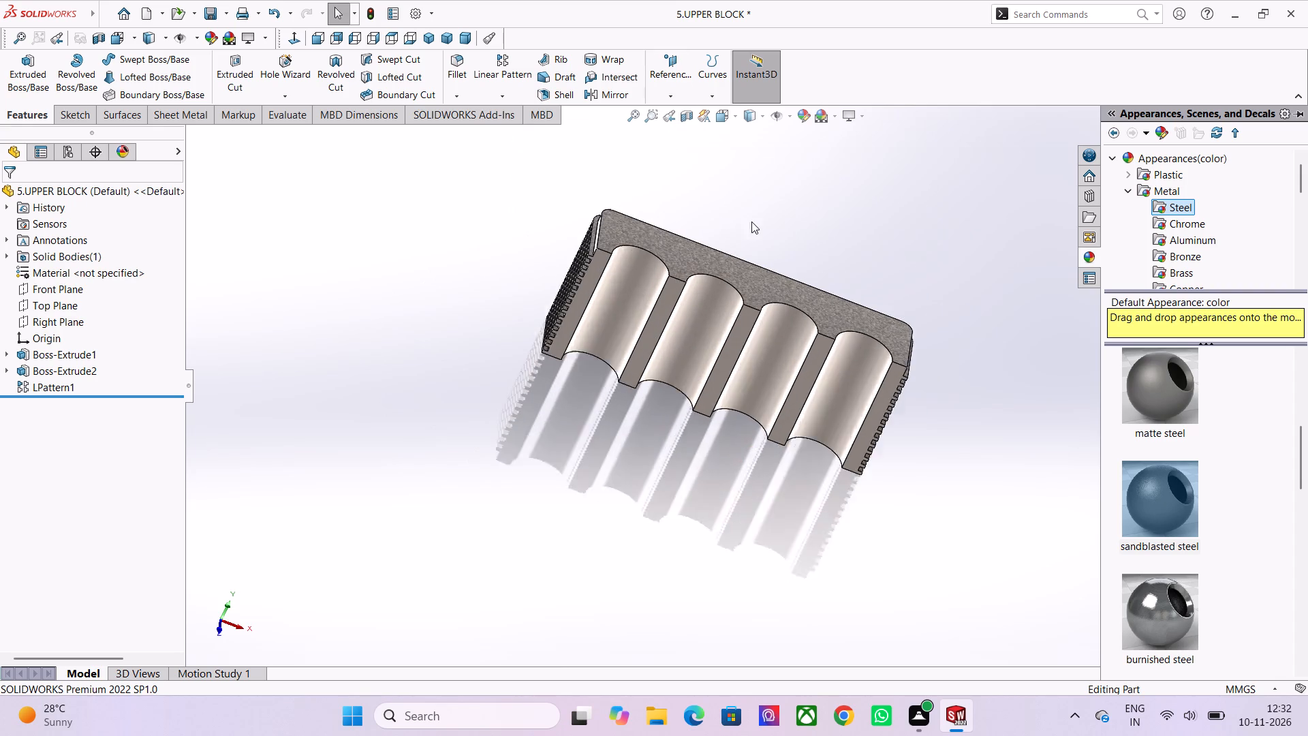
{"action": "scroll", "coordinate": [751, 221], "scroll_direction": "up", "scroll_amount": 1}
{"action": "scroll", "coordinate": [797, 286], "scroll_direction": "up", "scroll_amount": 2}
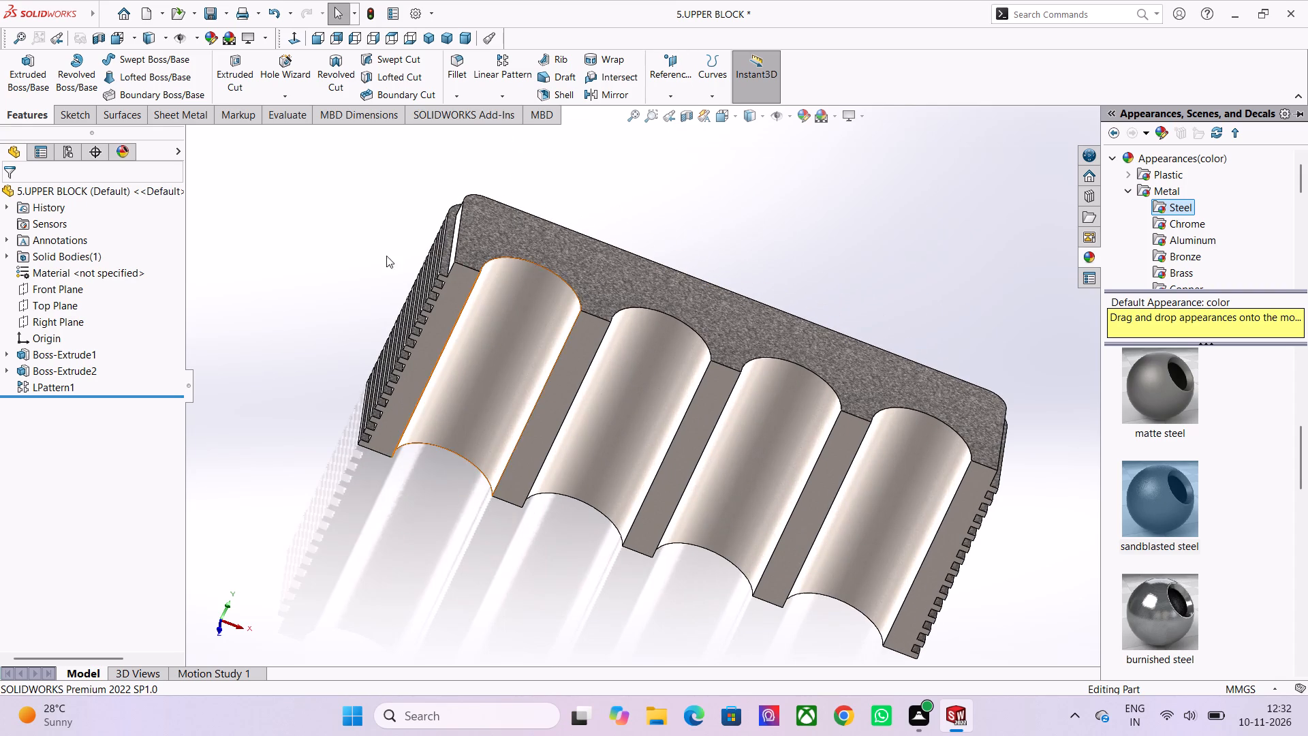
Create a new part document for the next engine component.
{"action": "left_click", "coordinate": [96, 16]}
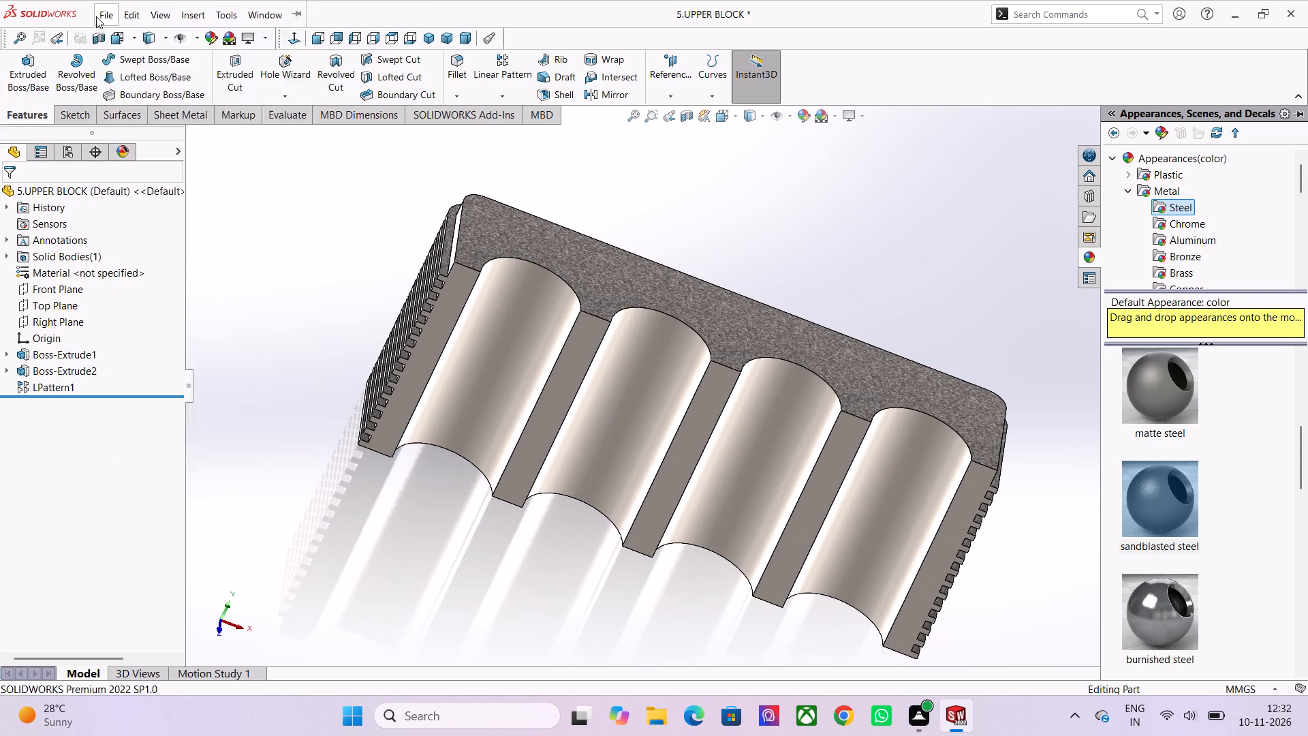
{"action": "left_click", "coordinate": [140, 41]}
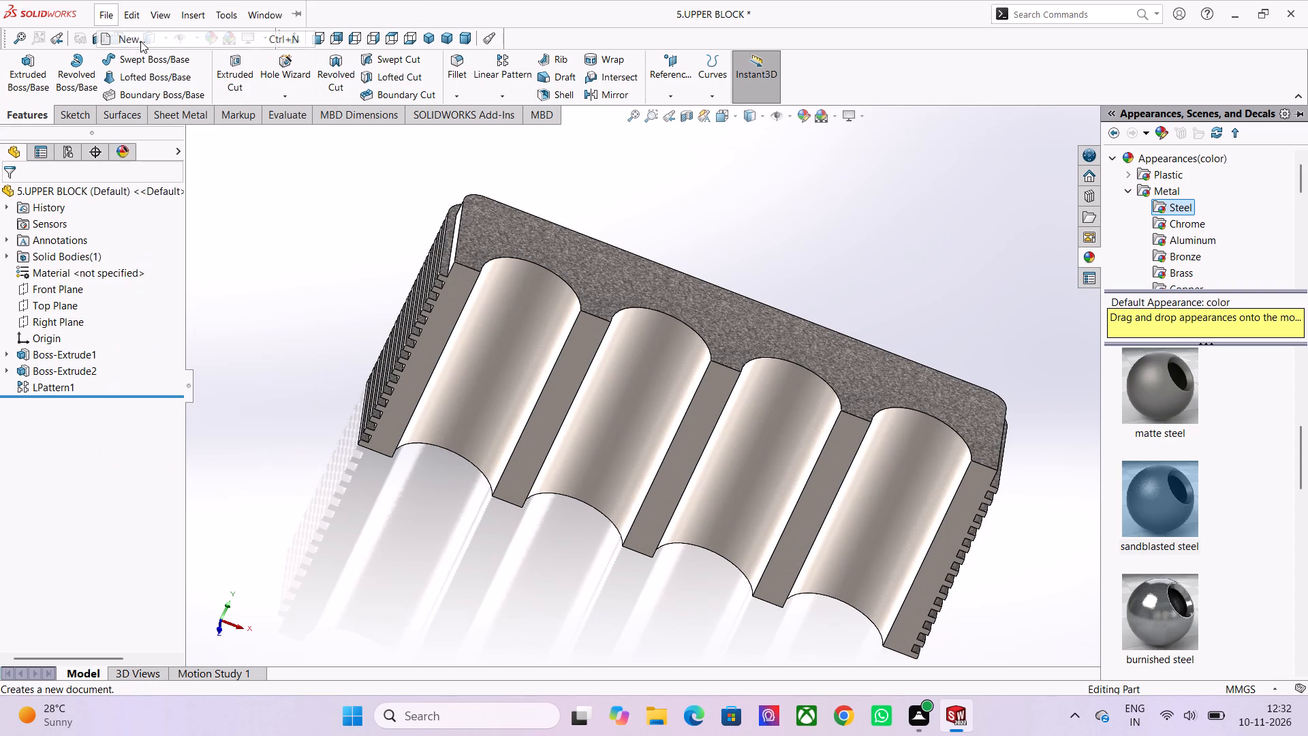
{"action": "double_click", "coordinate": [313, 331]}
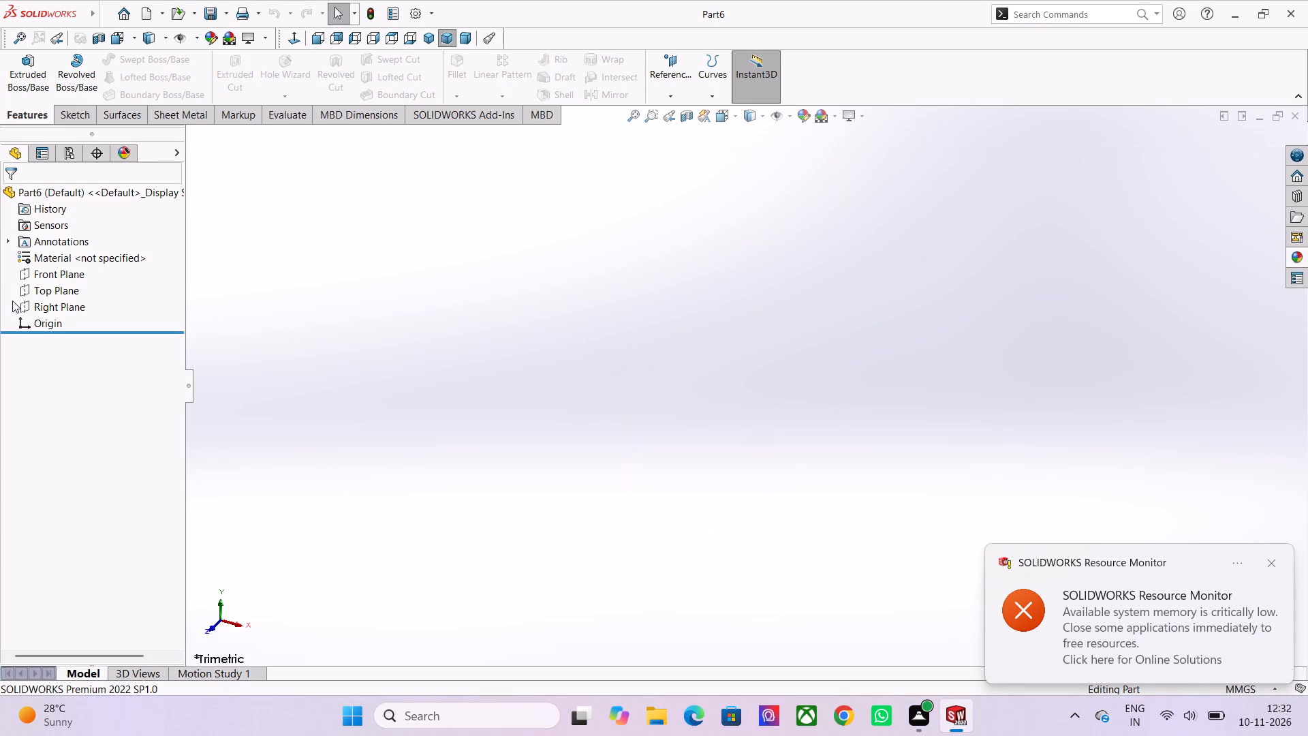
Start a sketch on the Front Plane and draw a circle of about 62 mm radius centred on the origin.
{"action": "left_click", "coordinate": [30, 279]}
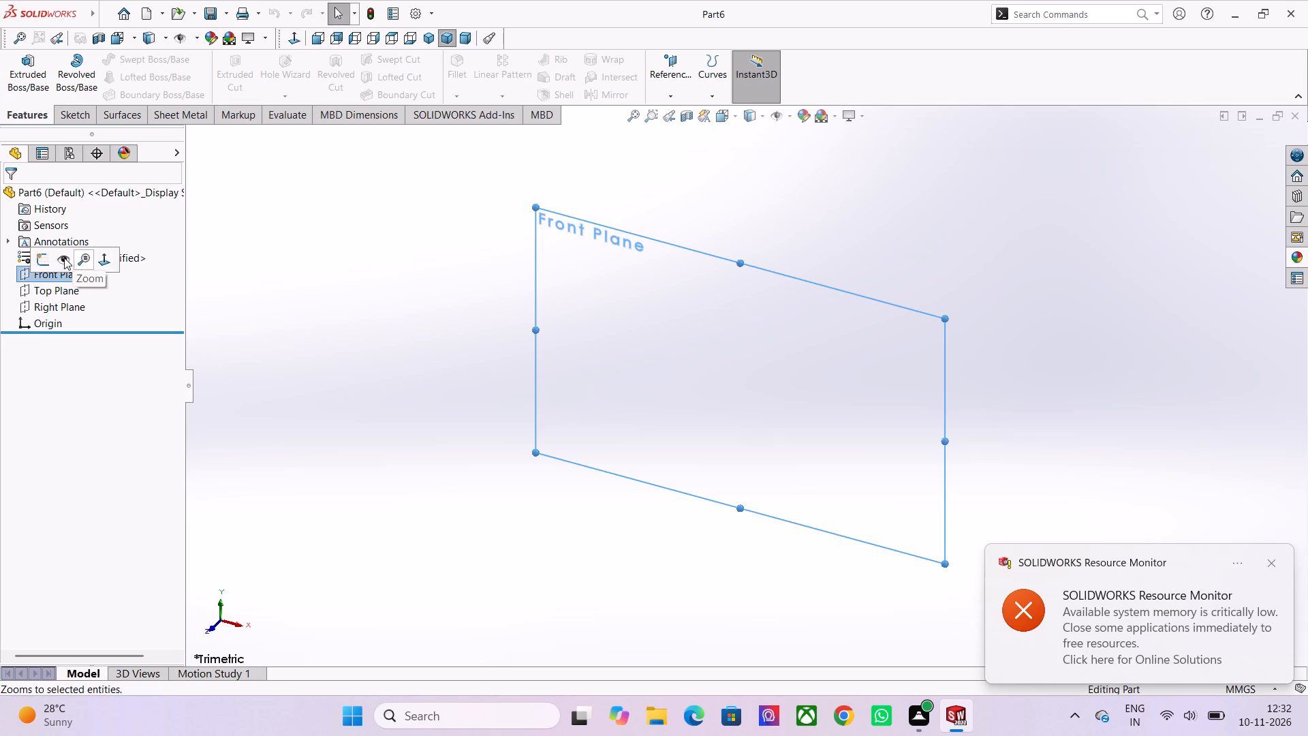
{"action": "left_click", "coordinate": [46, 258]}
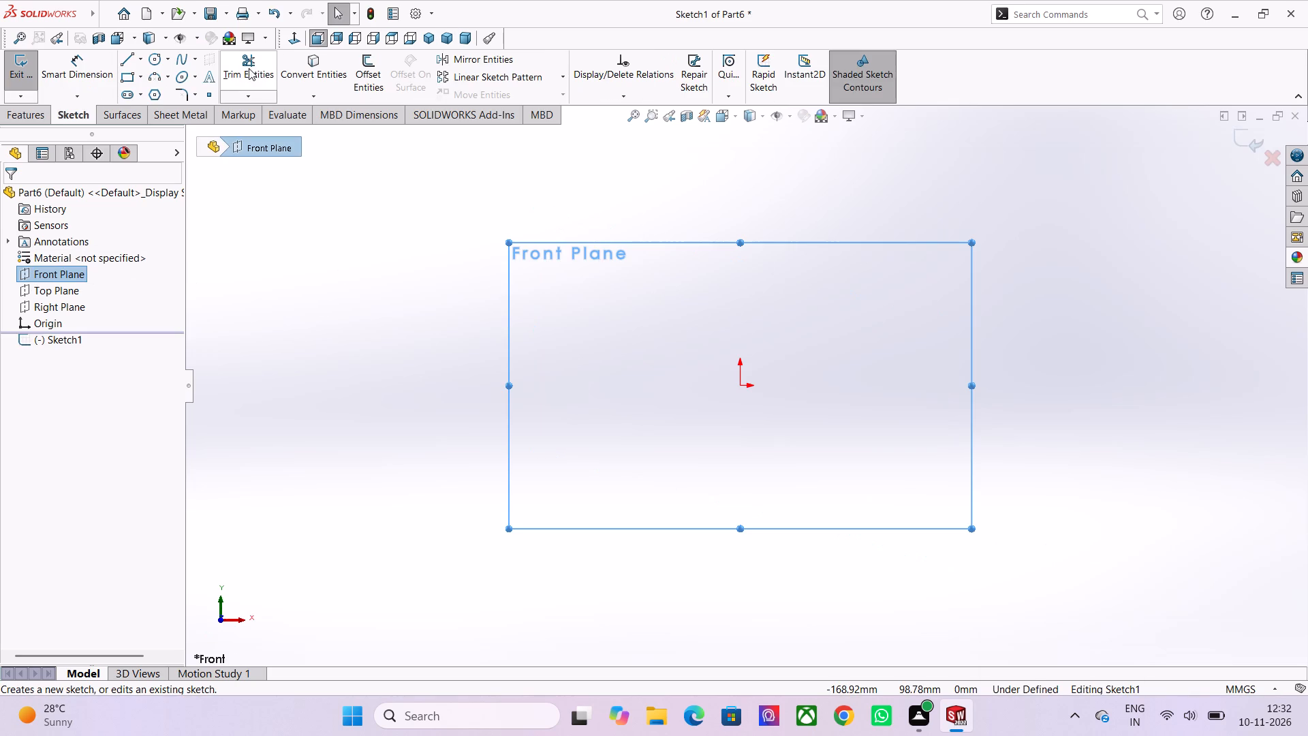
{"action": "left_click", "coordinate": [165, 65]}
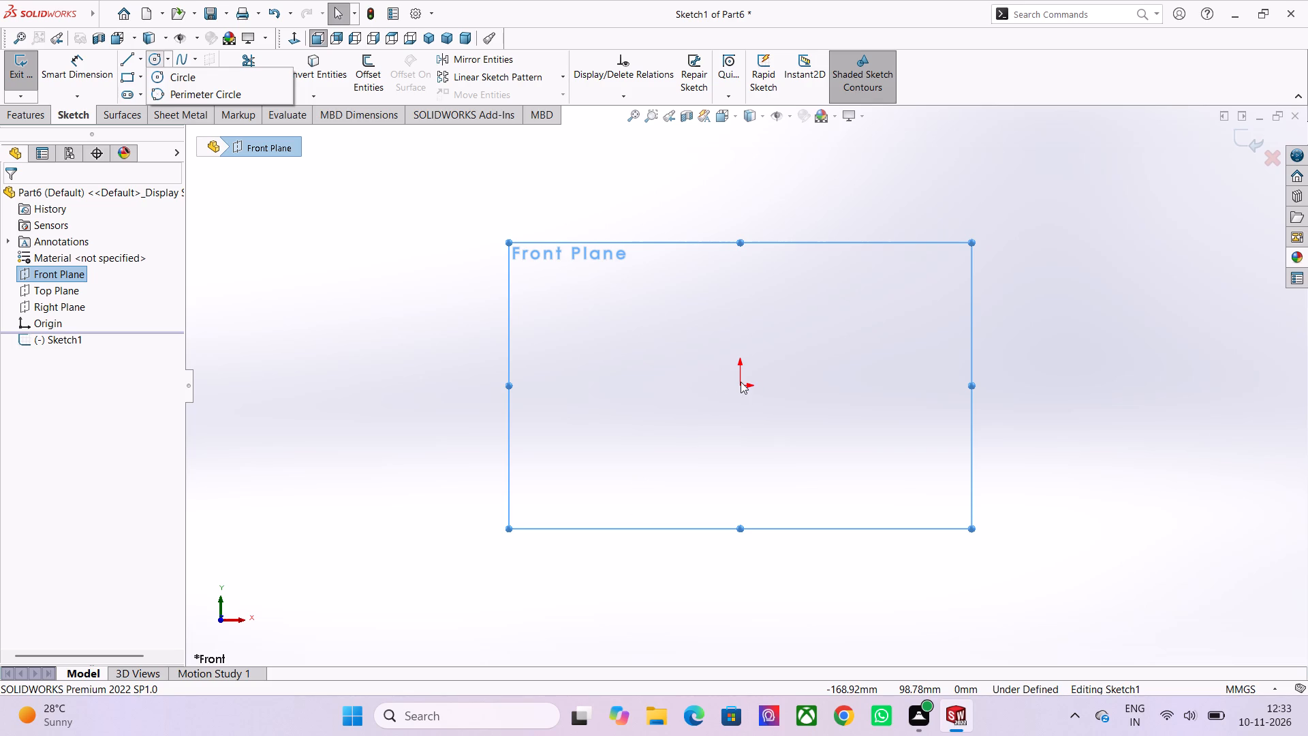
{"action": "left_click", "coordinate": [158, 57]}
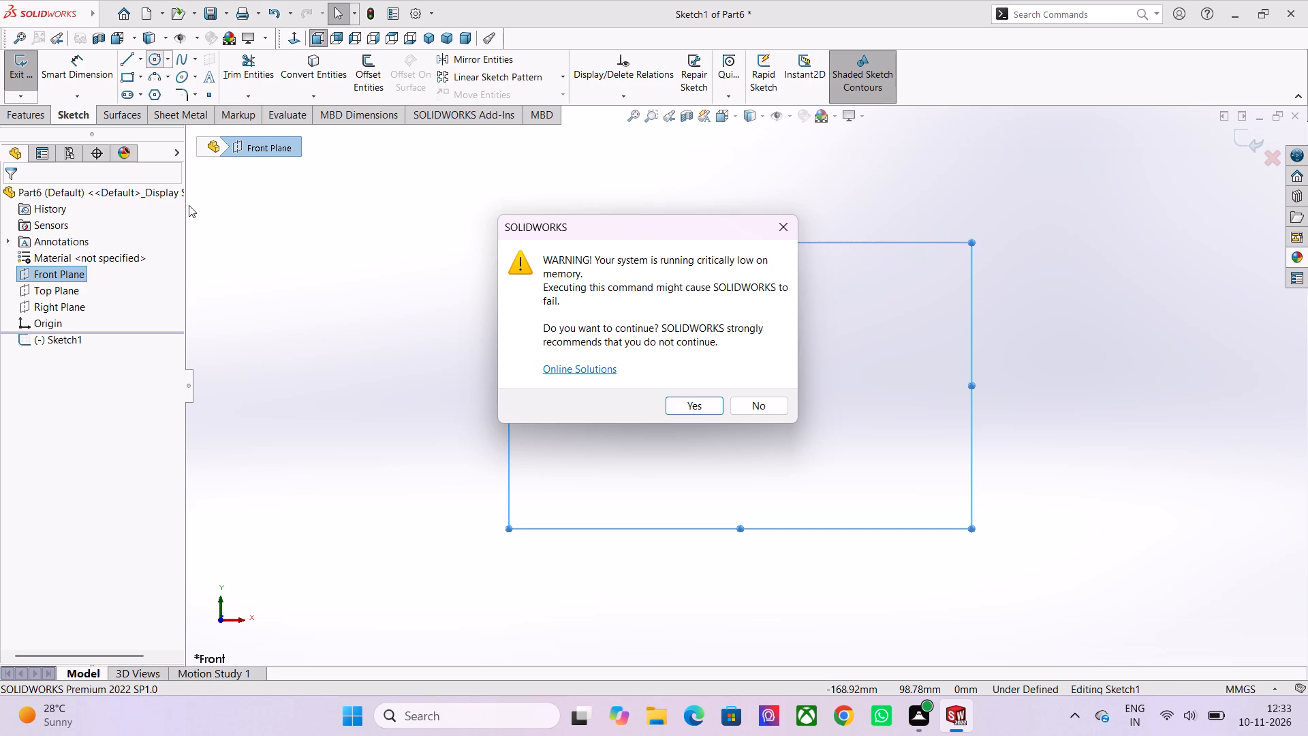
{"action": "left_click", "coordinate": [675, 404]}
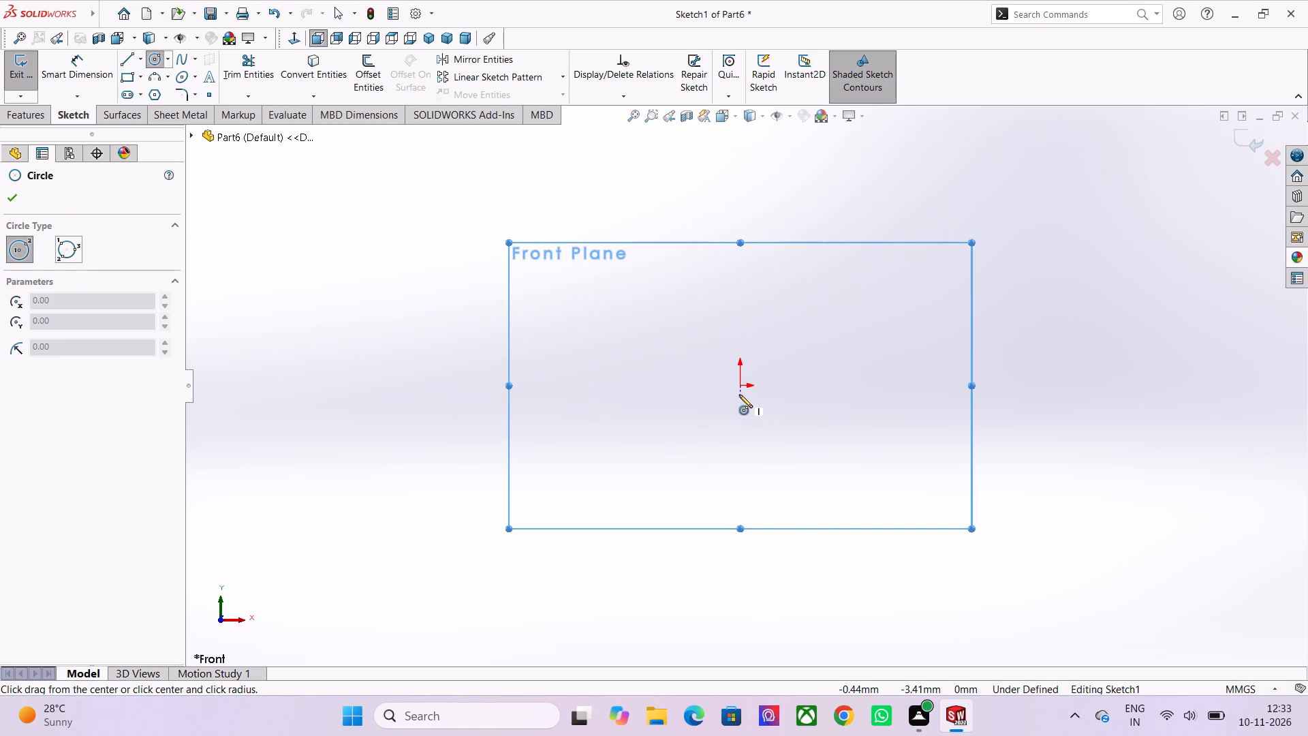
{"action": "left_click", "coordinate": [739, 386]}
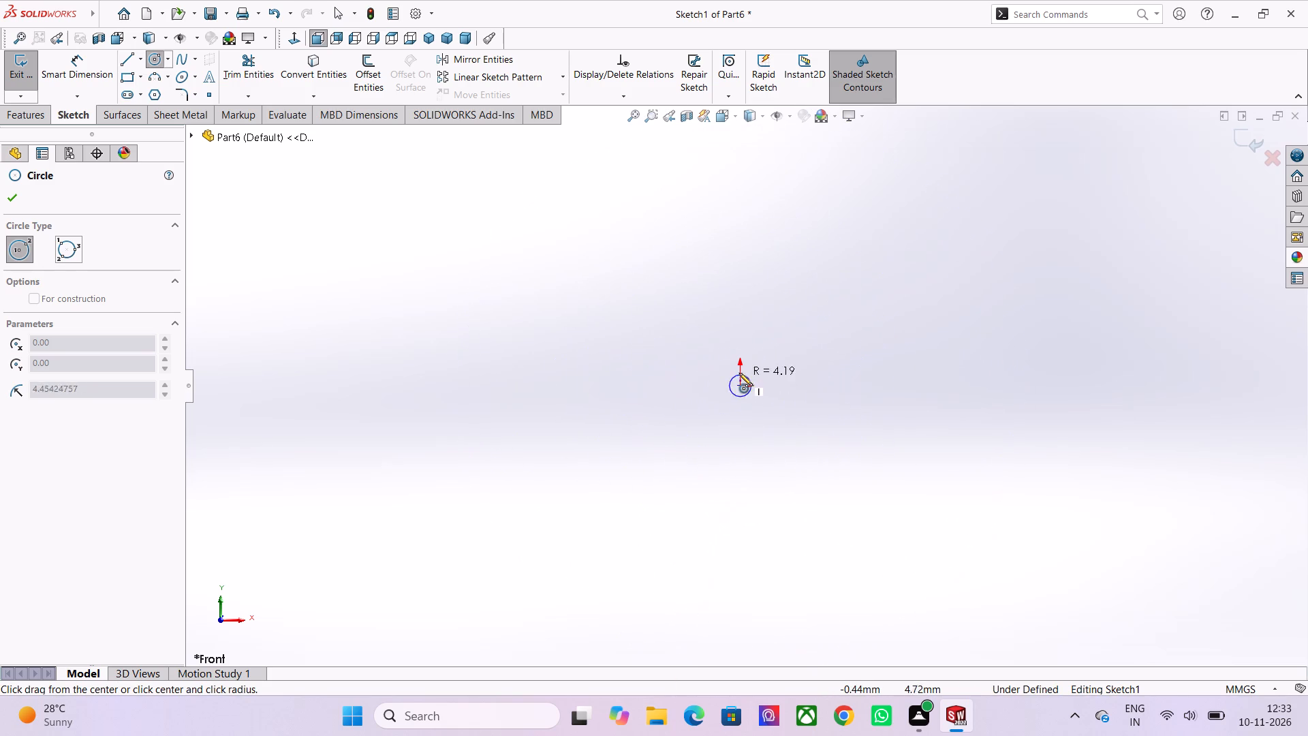
{"action": "scroll", "coordinate": [738, 271], "scroll_direction": "up", "scroll_amount": 1}
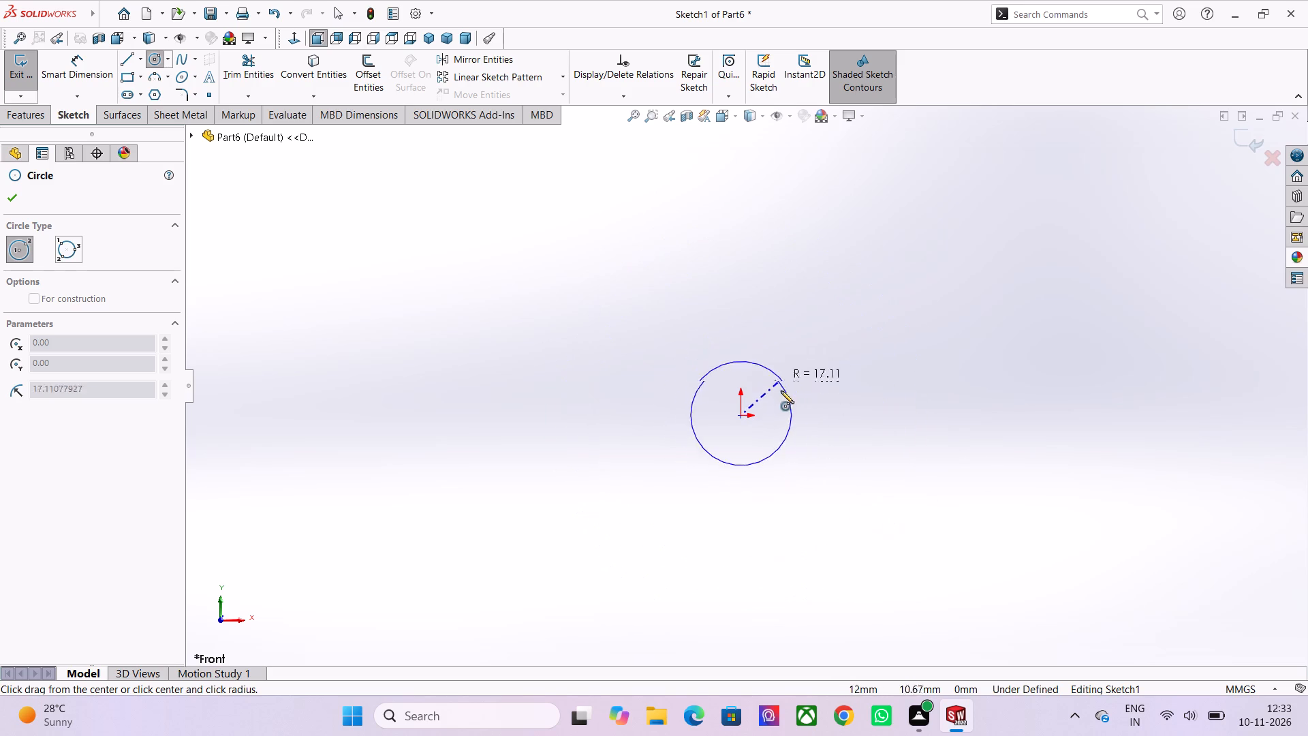
{"action": "left_click", "coordinate": [875, 273]}
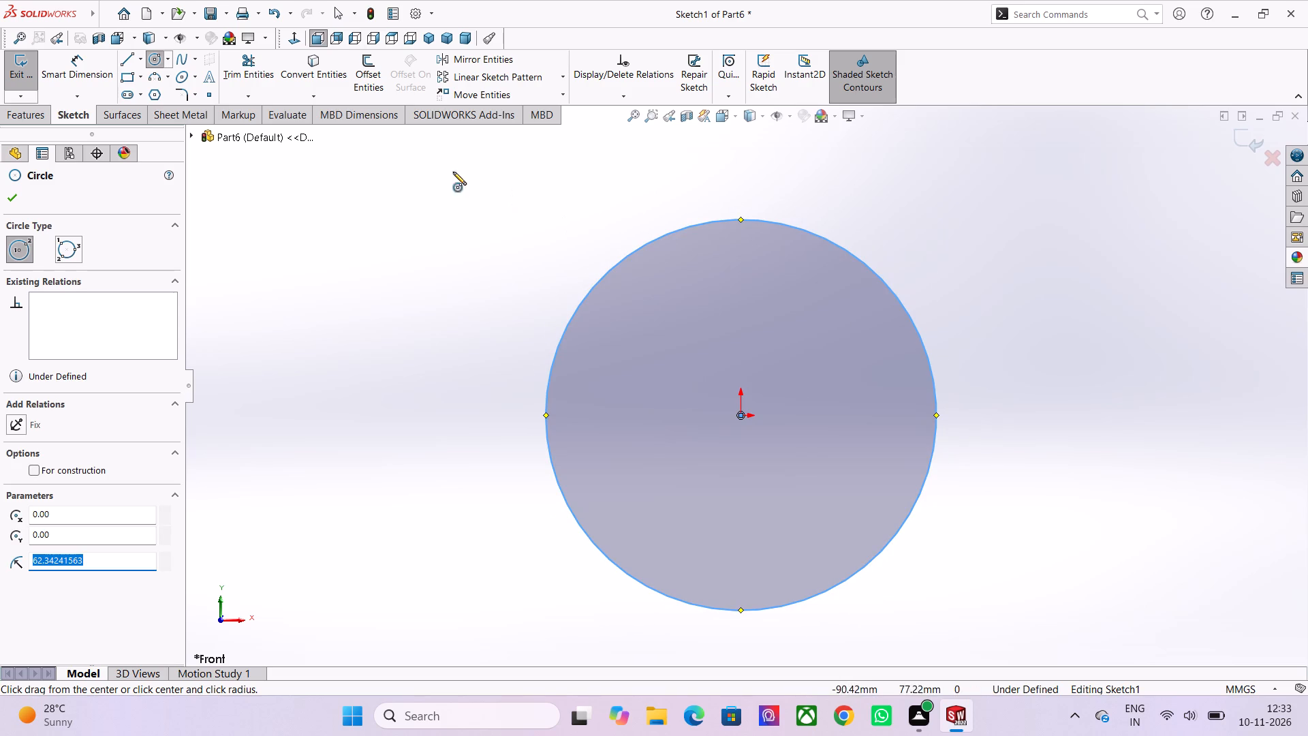
Draw a smaller concentric circle of about 41 mm radius centred on the origin, inside the first circle.
{"action": "left_click", "coordinate": [741, 414]}
{"action": "scroll", "coordinate": [780, 308], "scroll_direction": "down", "scroll_amount": 1}
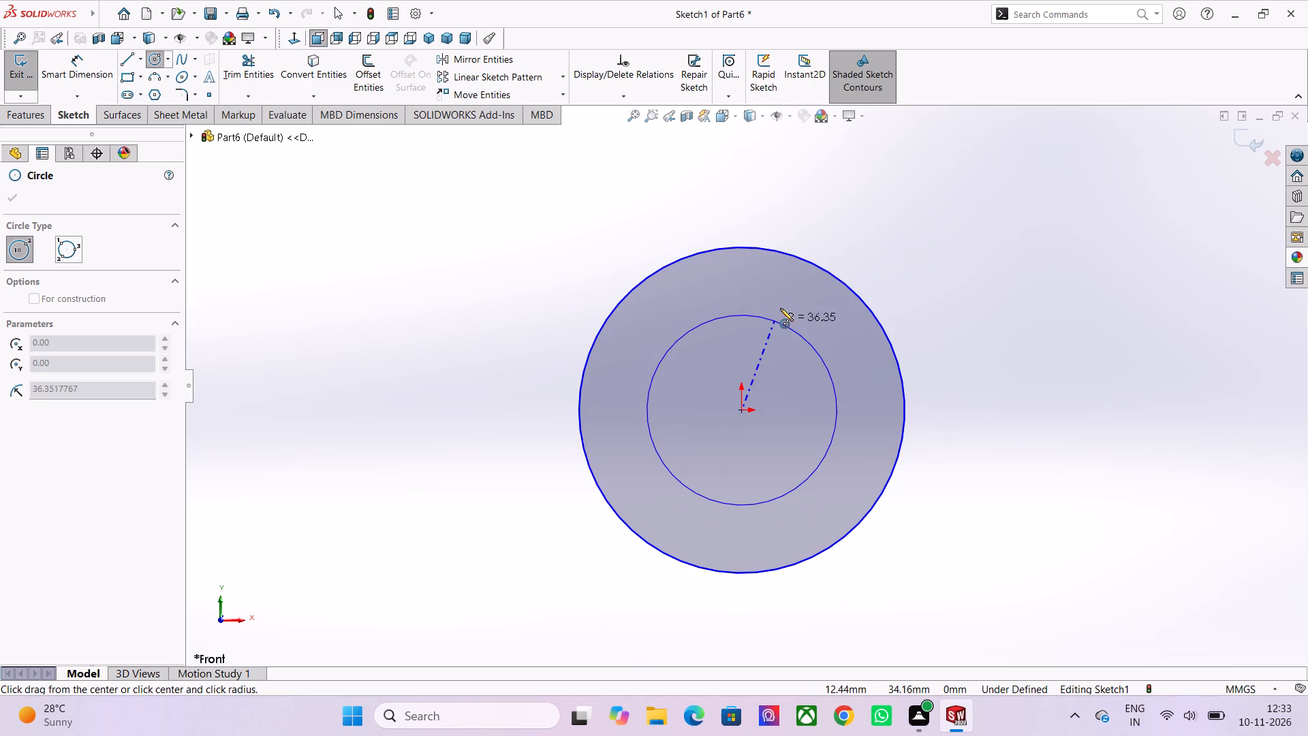
{"action": "scroll", "coordinate": [779, 340], "scroll_direction": "down", "scroll_amount": 1}
{"action": "scroll", "coordinate": [730, 401], "scroll_direction": "down", "scroll_amount": 1}
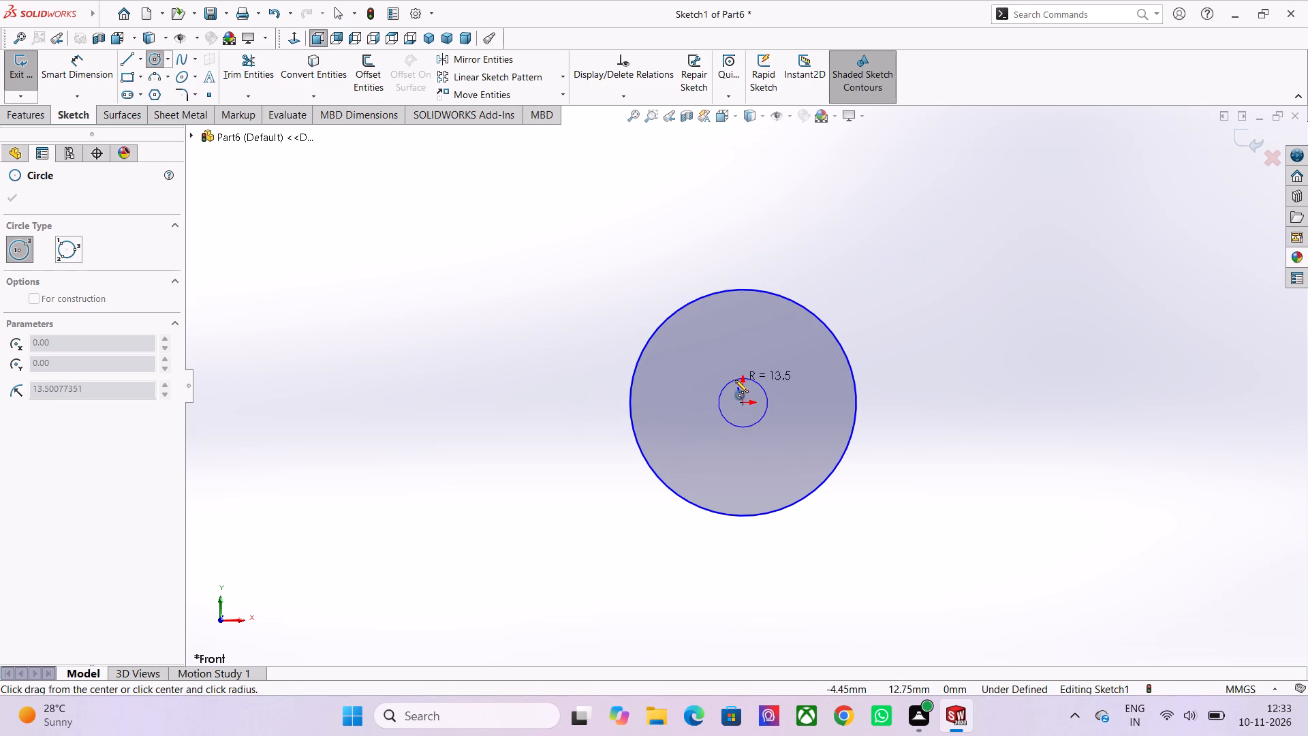
{"action": "scroll", "coordinate": [739, 380], "scroll_direction": "up", "scroll_amount": 1}
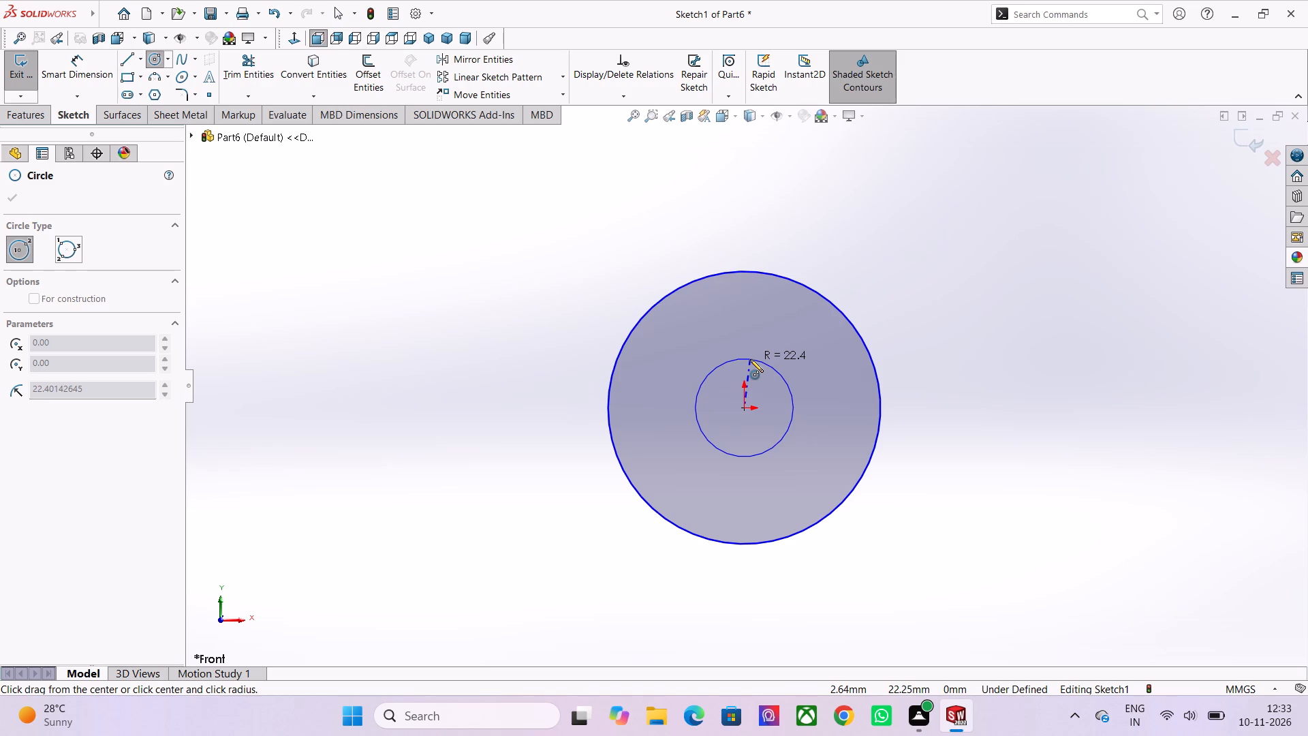
{"action": "scroll", "coordinate": [680, 435], "scroll_direction": "down", "scroll_amount": 1}
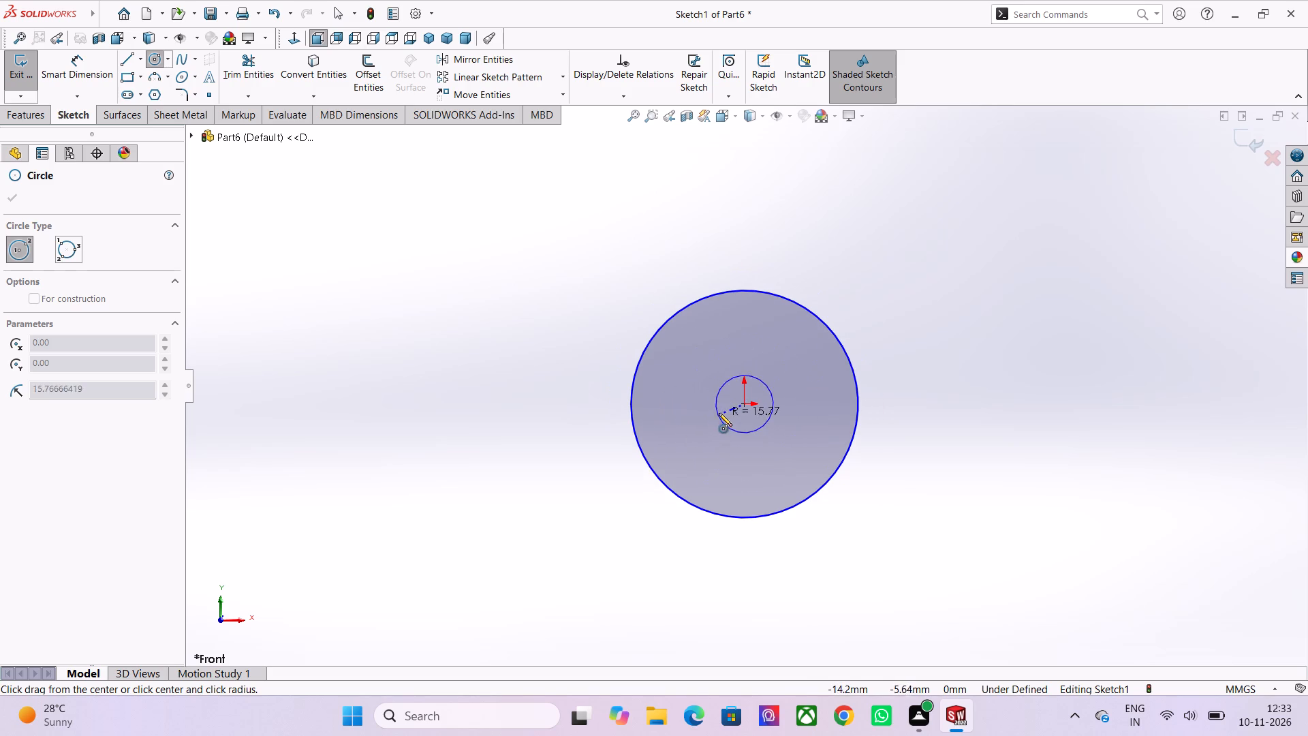
{"action": "scroll", "coordinate": [720, 405], "scroll_direction": "up", "scroll_amount": 2}
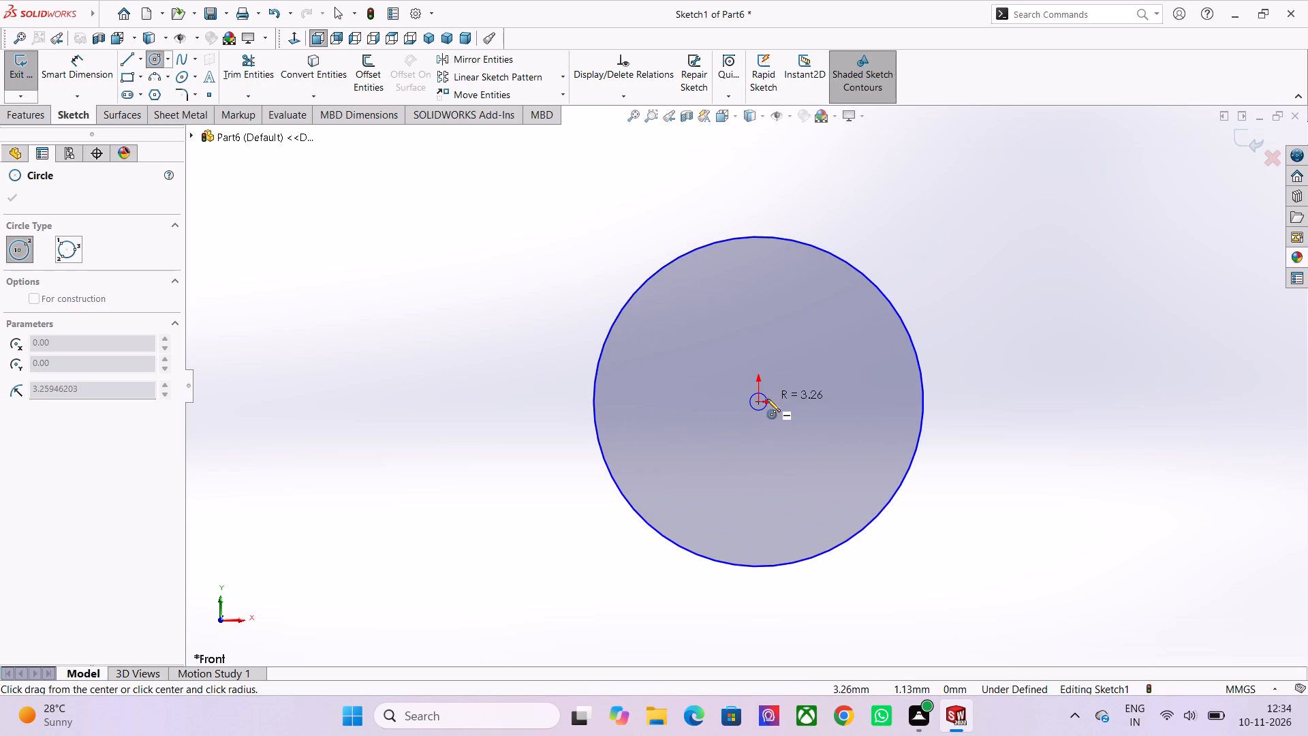
{"action": "scroll", "coordinate": [767, 399], "scroll_direction": "up", "scroll_amount": 3}
{"action": "scroll", "coordinate": [758, 398], "scroll_direction": "down", "scroll_amount": 3}
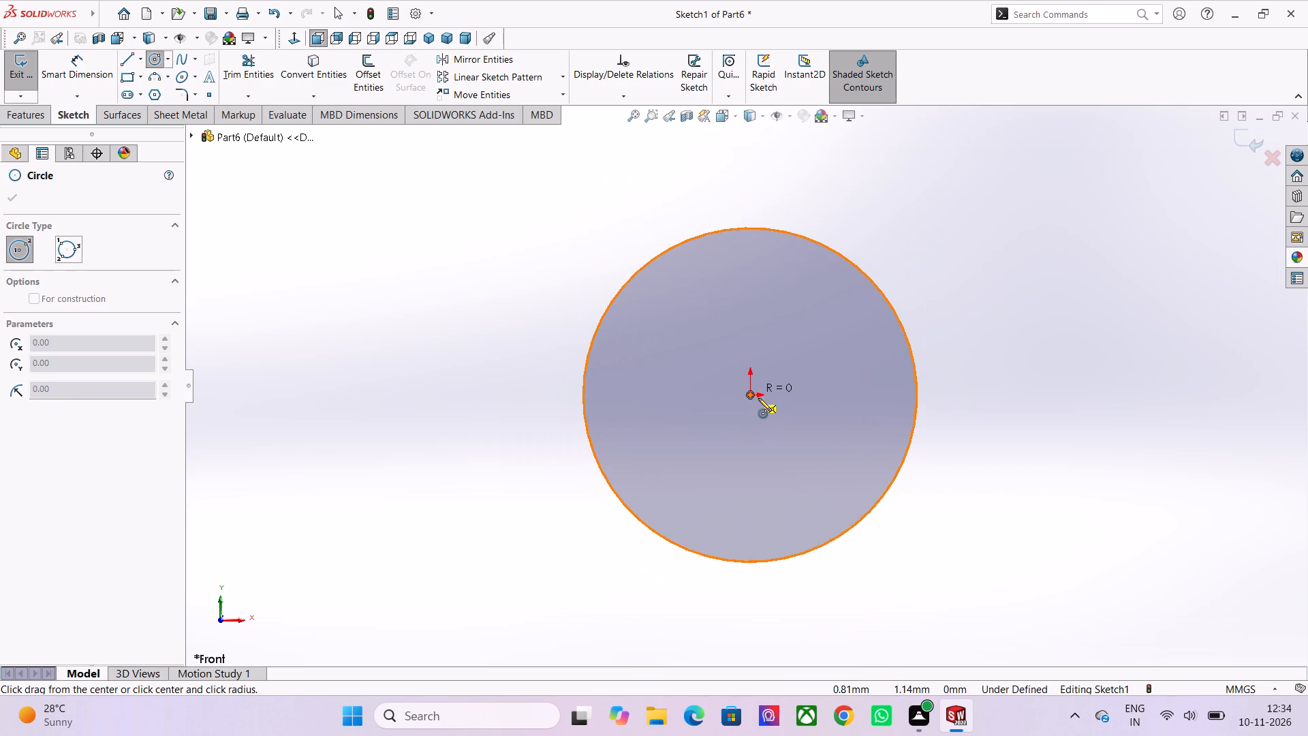
{"action": "scroll", "coordinate": [758, 398], "scroll_direction": "up", "scroll_amount": 4}
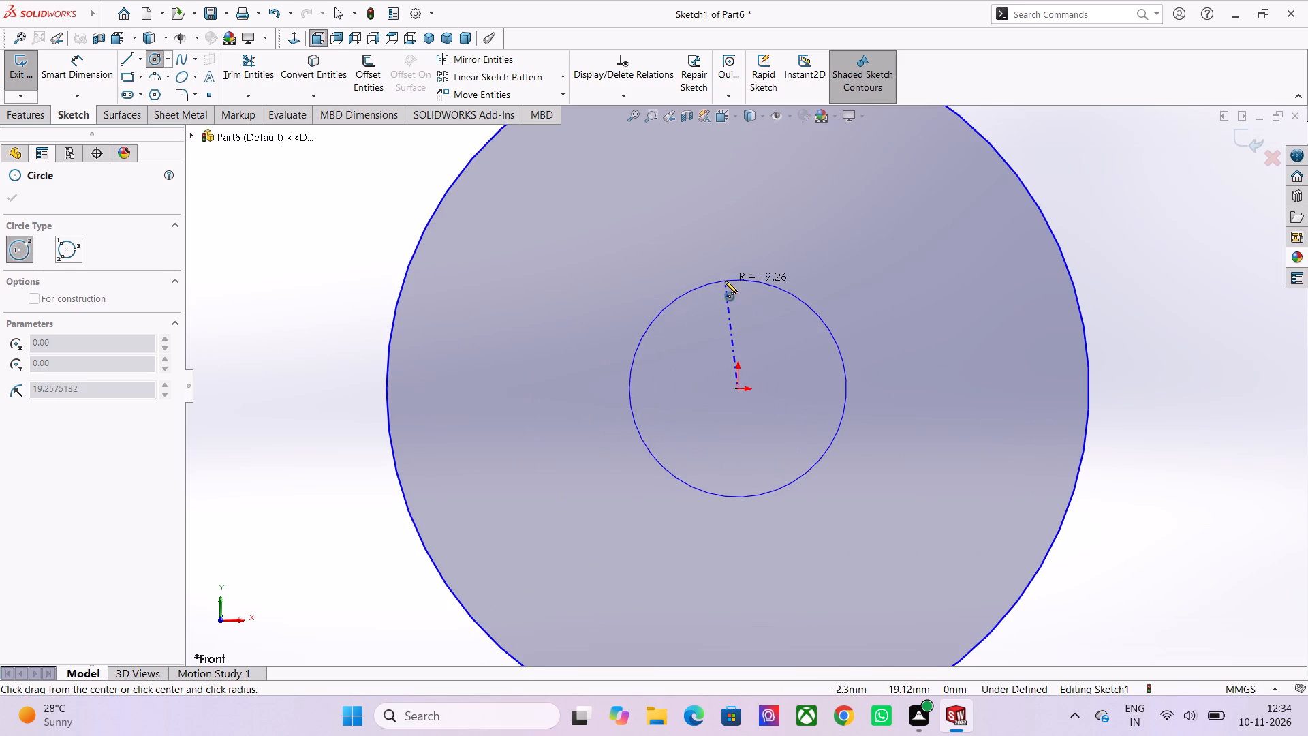
{"action": "scroll", "coordinate": [745, 151], "scroll_direction": "down", "scroll_amount": 1}
{"action": "scroll", "coordinate": [767, 268], "scroll_direction": "down", "scroll_amount": 1}
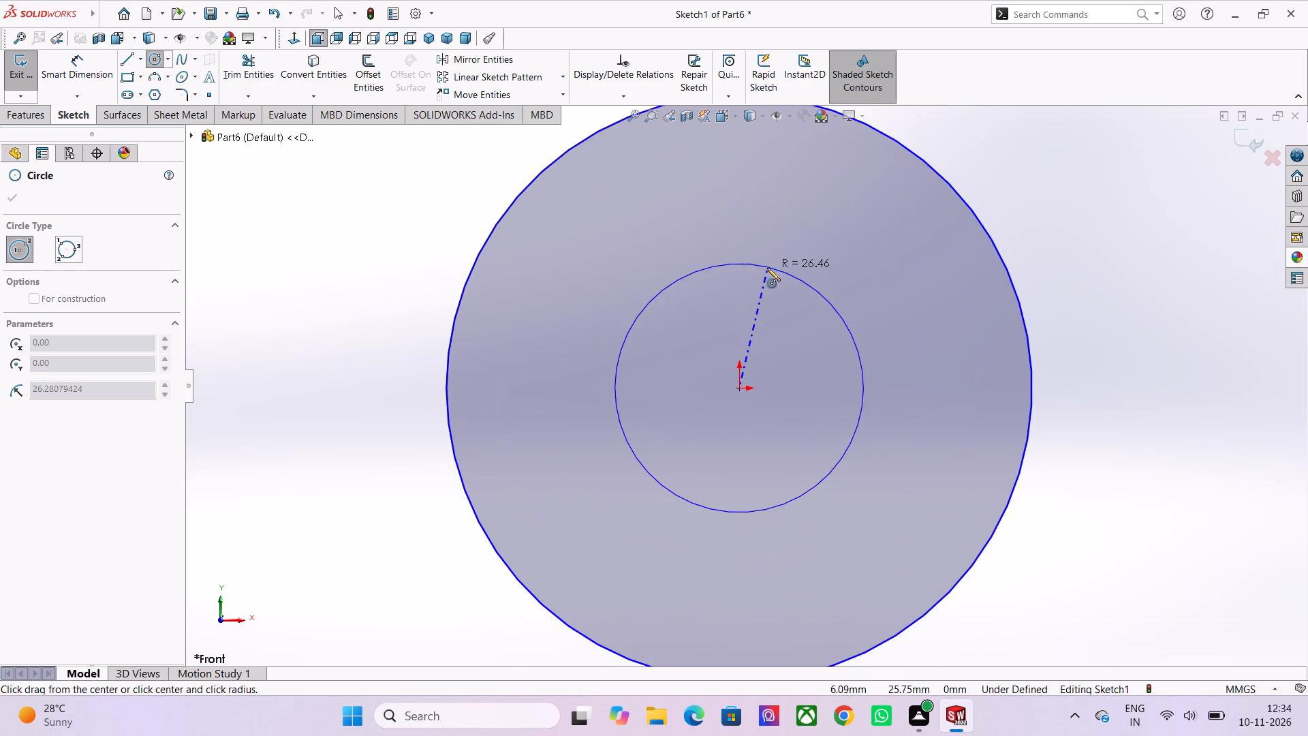
{"action": "scroll", "coordinate": [767, 268], "scroll_direction": "down", "scroll_amount": 1}
{"action": "scroll", "coordinate": [778, 489], "scroll_direction": "down", "scroll_amount": 1}
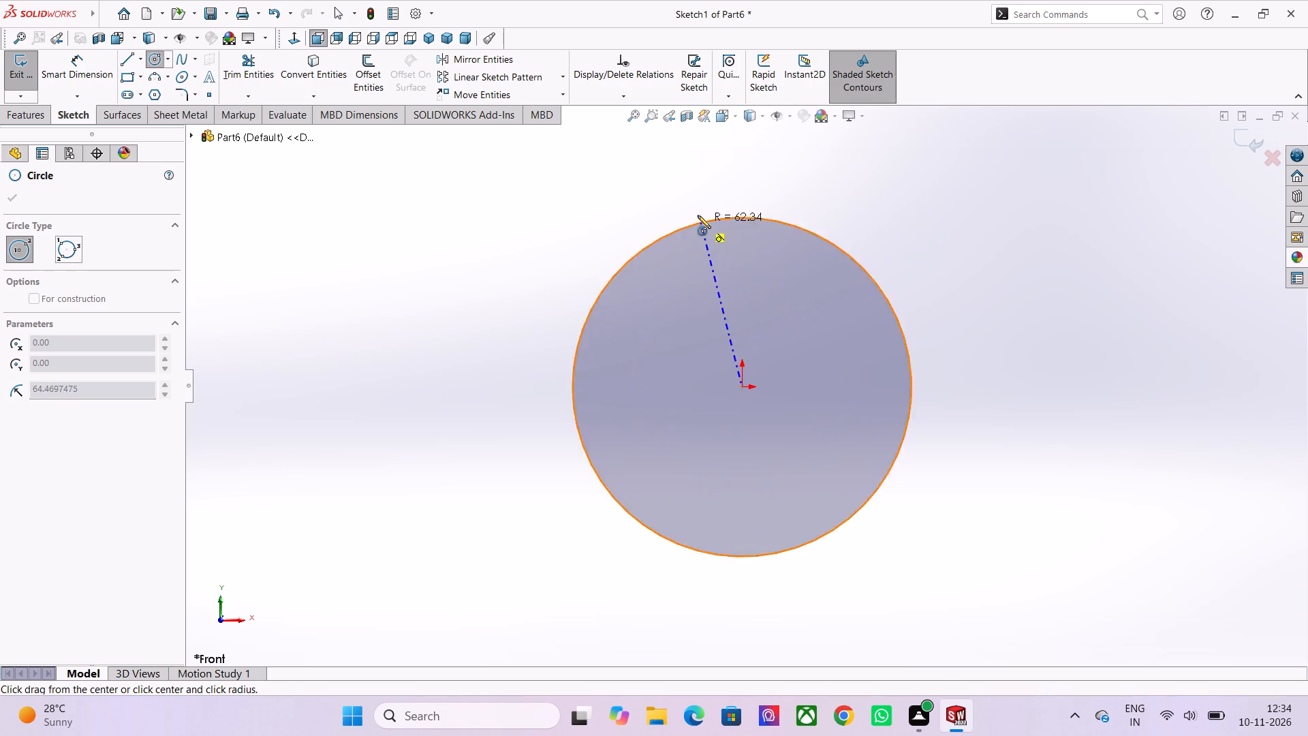
{"action": "scroll", "coordinate": [707, 385], "scroll_direction": "down", "scroll_amount": 1}
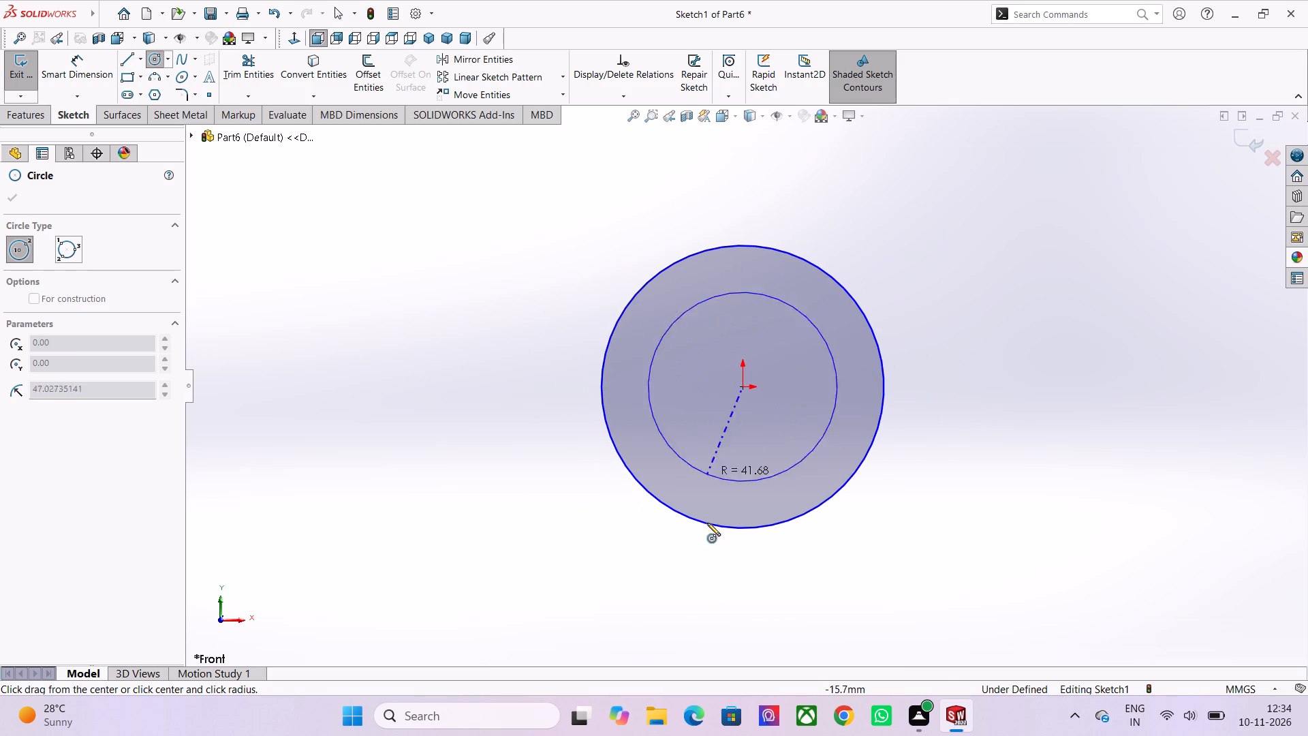
{"action": "scroll", "coordinate": [719, 351], "scroll_direction": "down", "scroll_amount": 1}
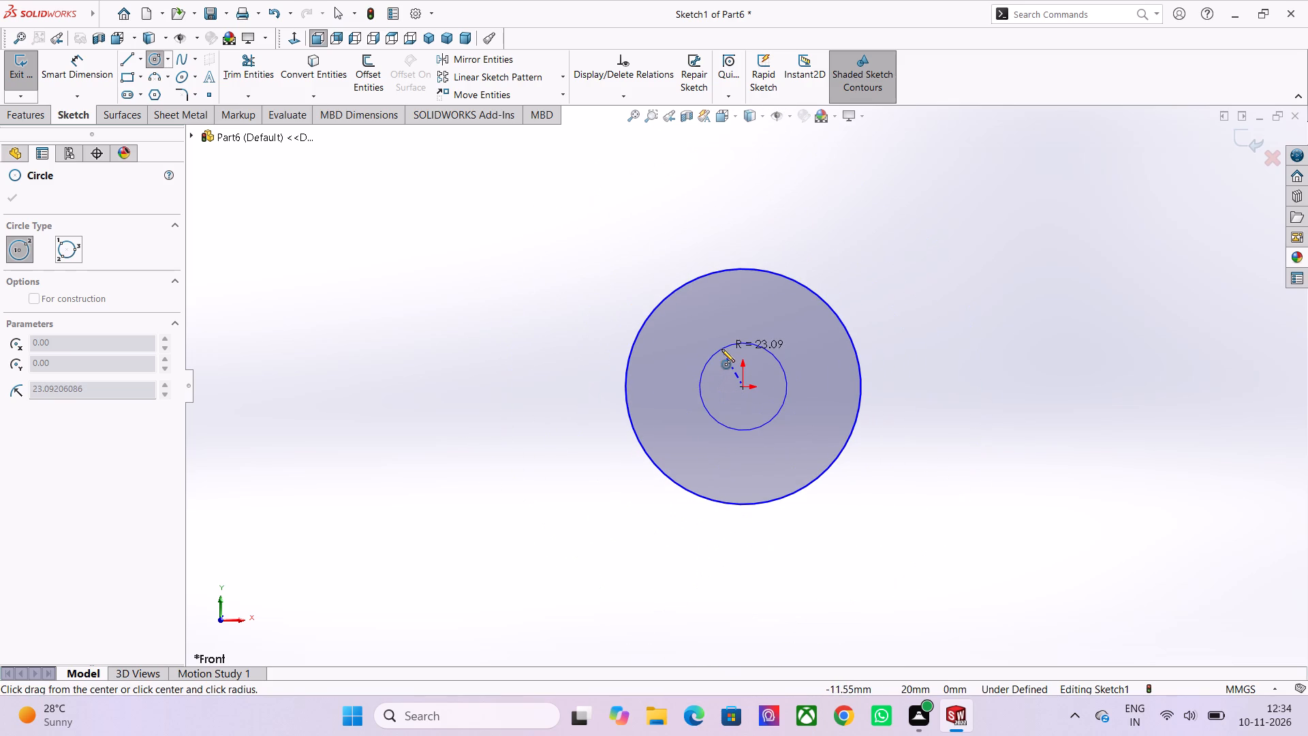
{"action": "scroll", "coordinate": [726, 382], "scroll_direction": "up", "scroll_amount": 3}
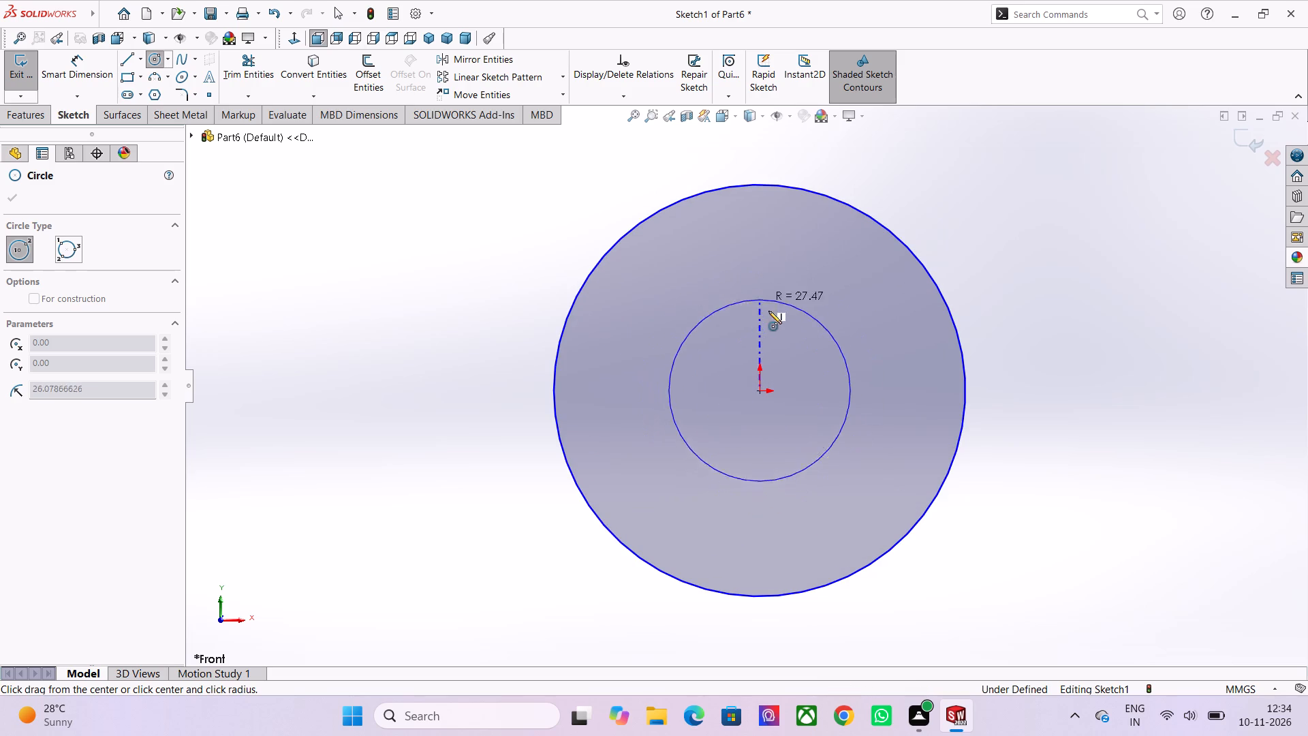
{"action": "scroll", "coordinate": [770, 318], "scroll_direction": "down", "scroll_amount": 1}
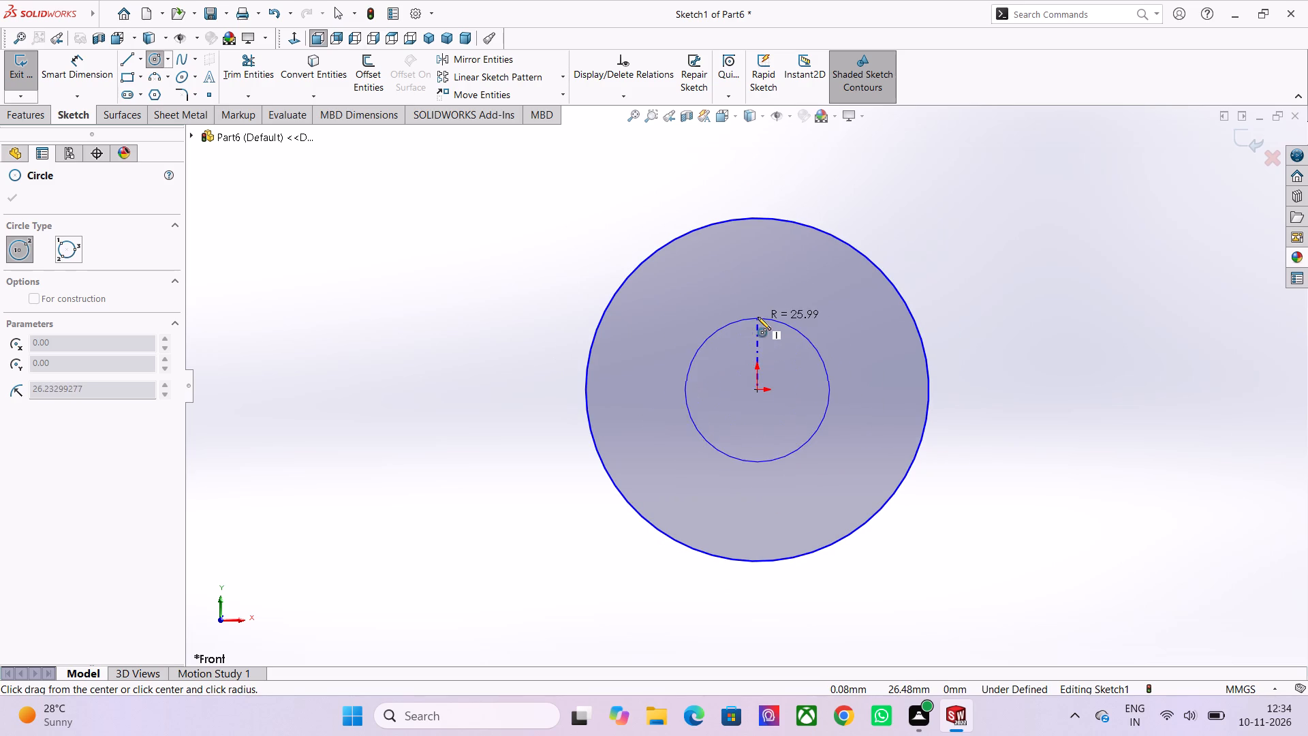
{"action": "scroll", "coordinate": [758, 317], "scroll_direction": "up", "scroll_amount": 1}
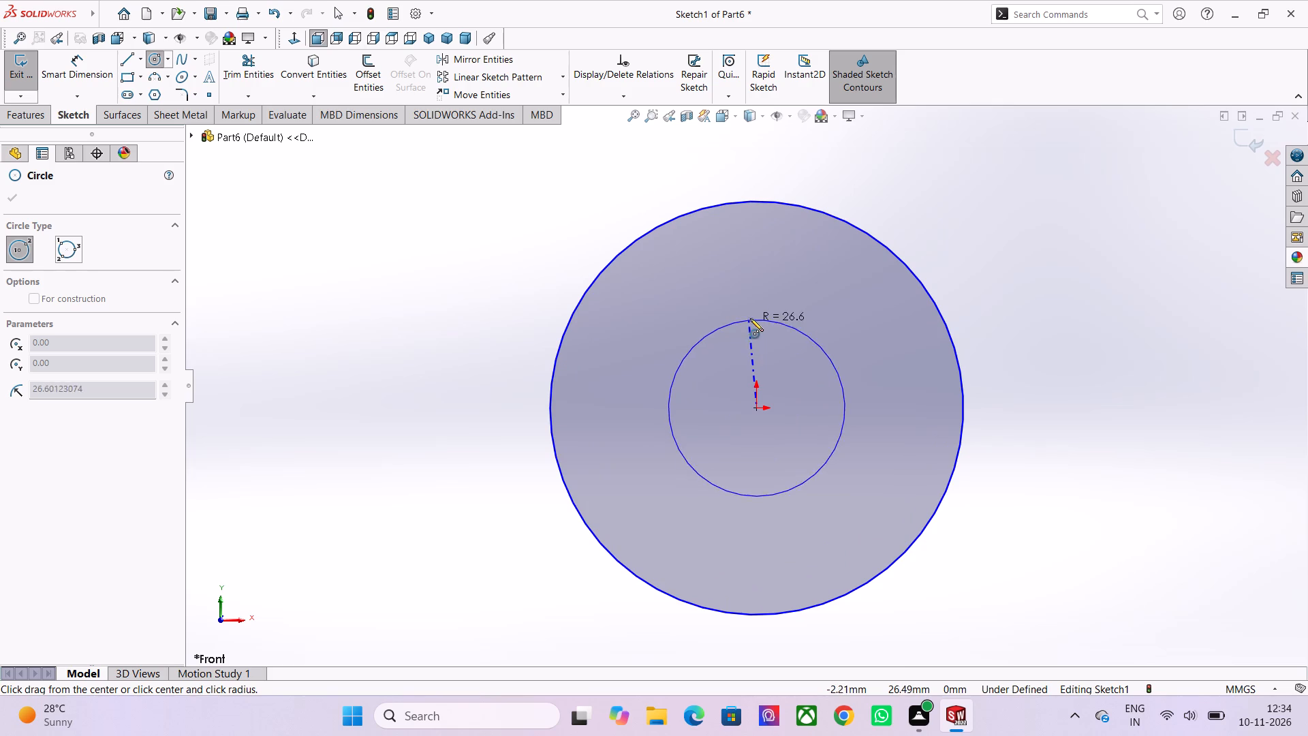
{"action": "left_click", "coordinate": [757, 272]}
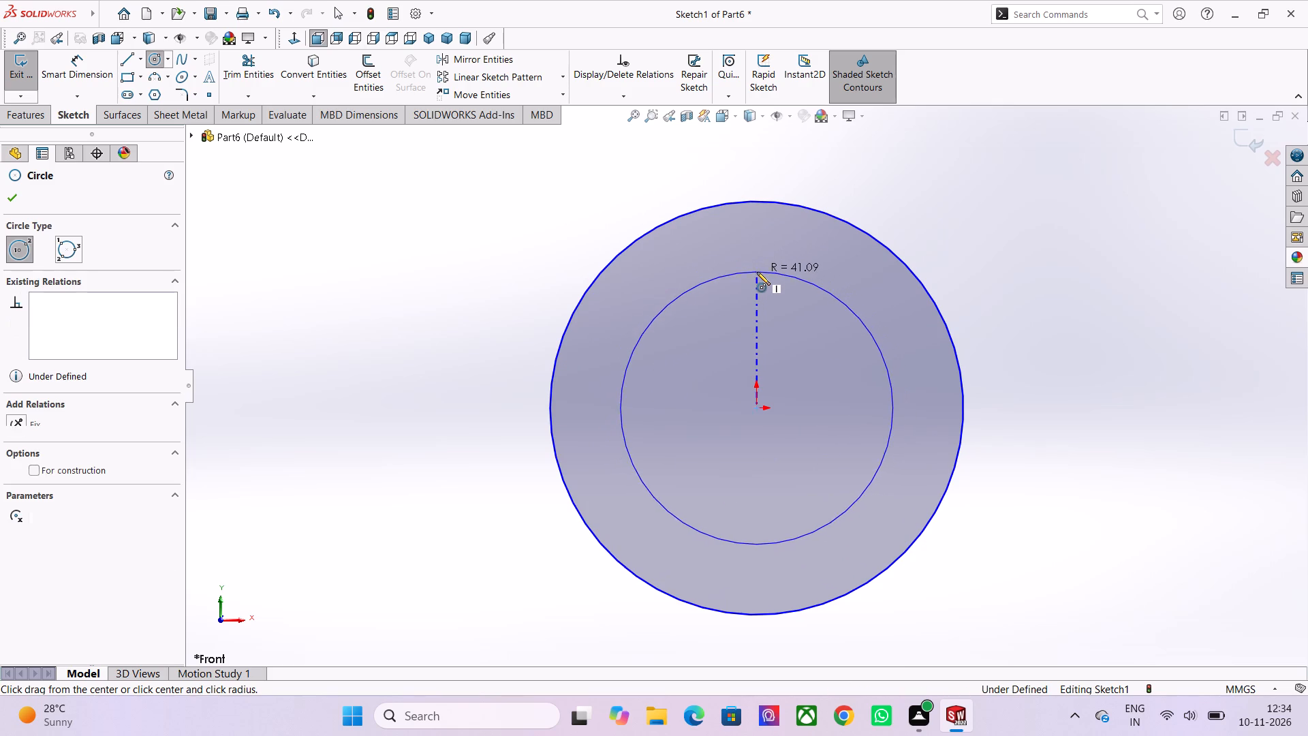
Dimension the outer circle's diameter, placing the dimension vertically beside the circle and keeping its drawn size.
{"action": "left_click", "coordinate": [68, 82]}
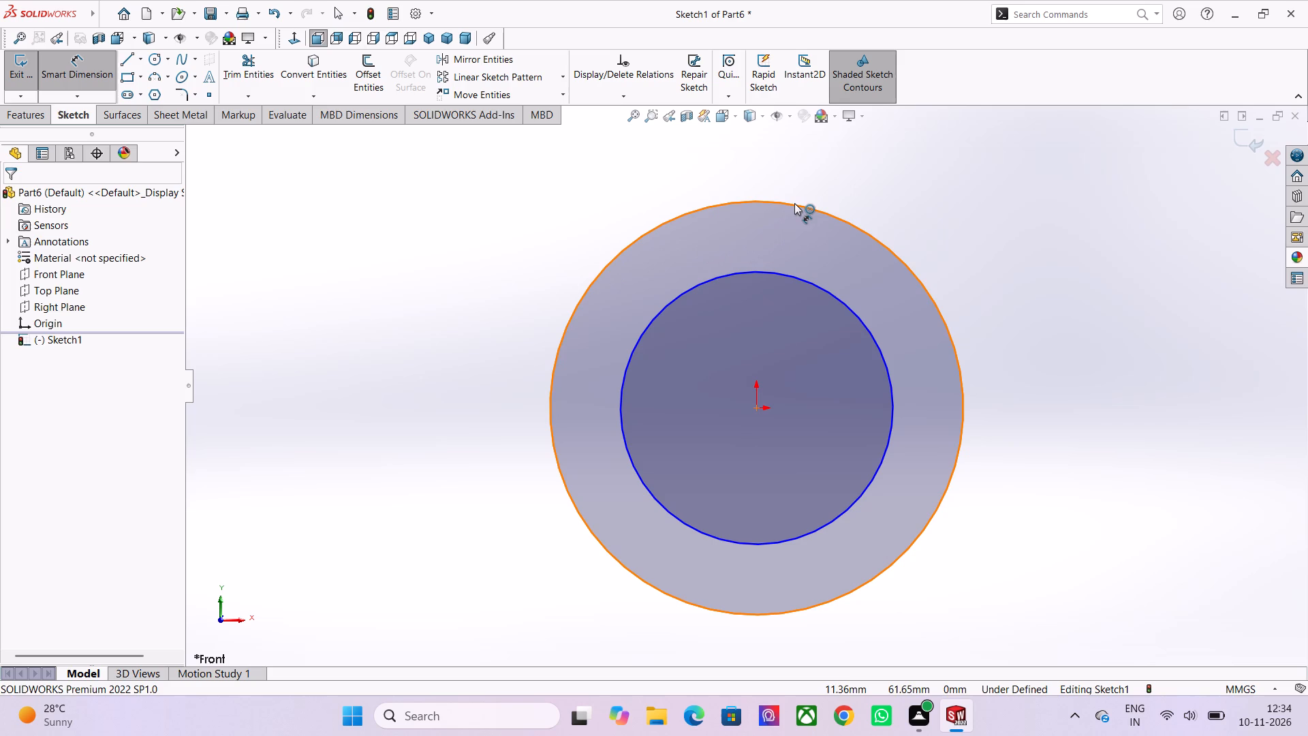
{"action": "left_click", "coordinate": [794, 203]}
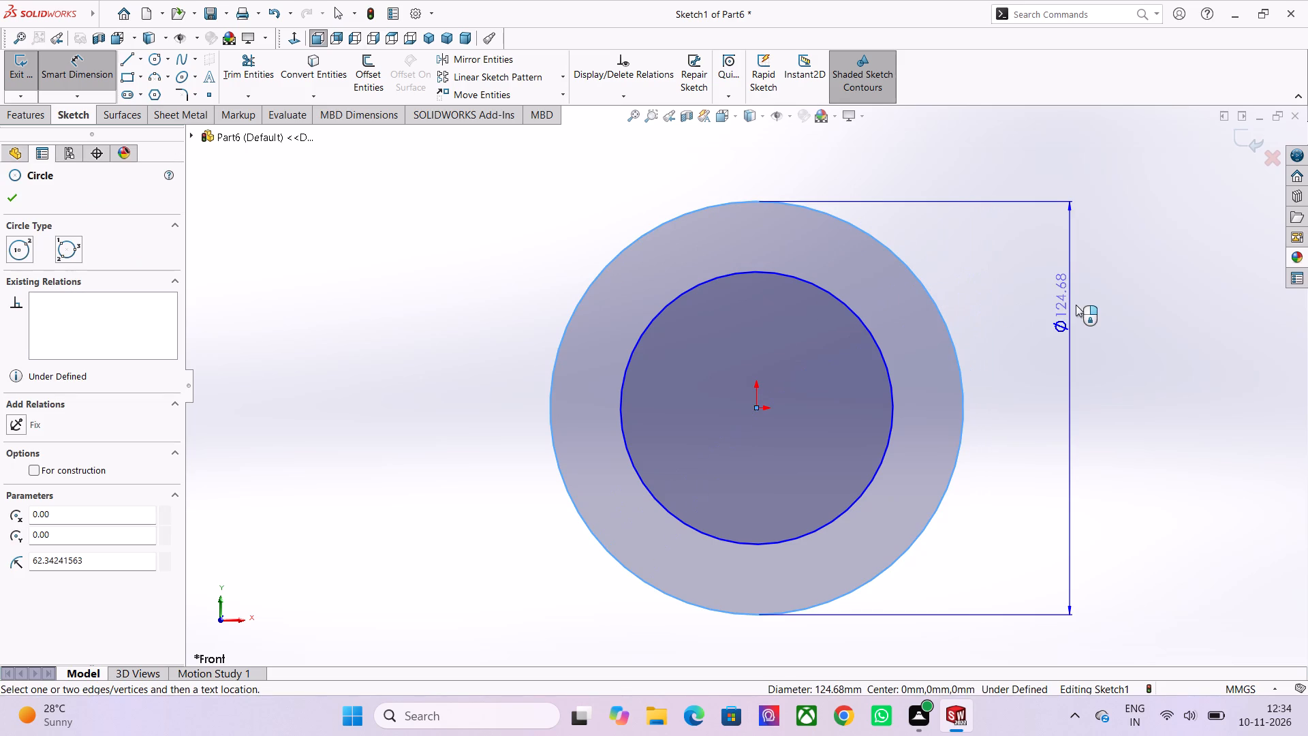
{"action": "scroll", "coordinate": [1033, 395], "scroll_direction": "down", "scroll_amount": 1}
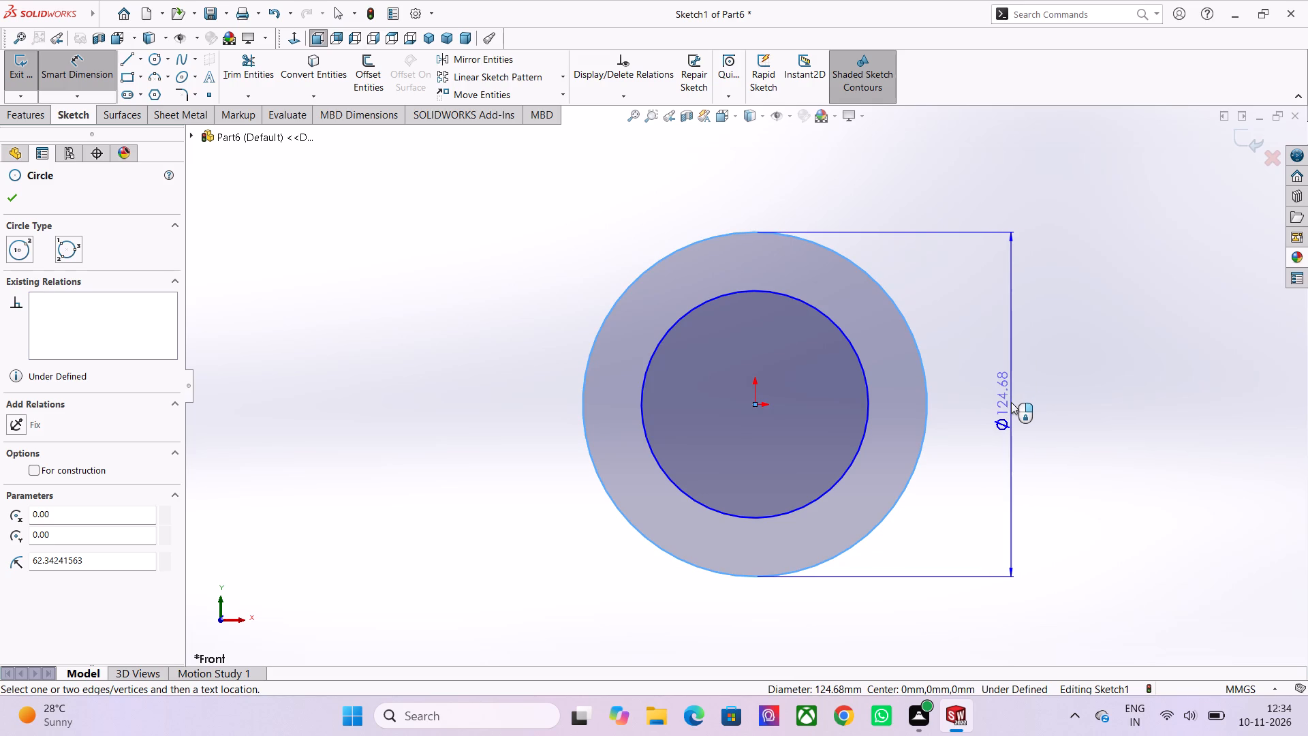
{"action": "scroll", "coordinate": [1011, 402], "scroll_direction": "up", "scroll_amount": 1}
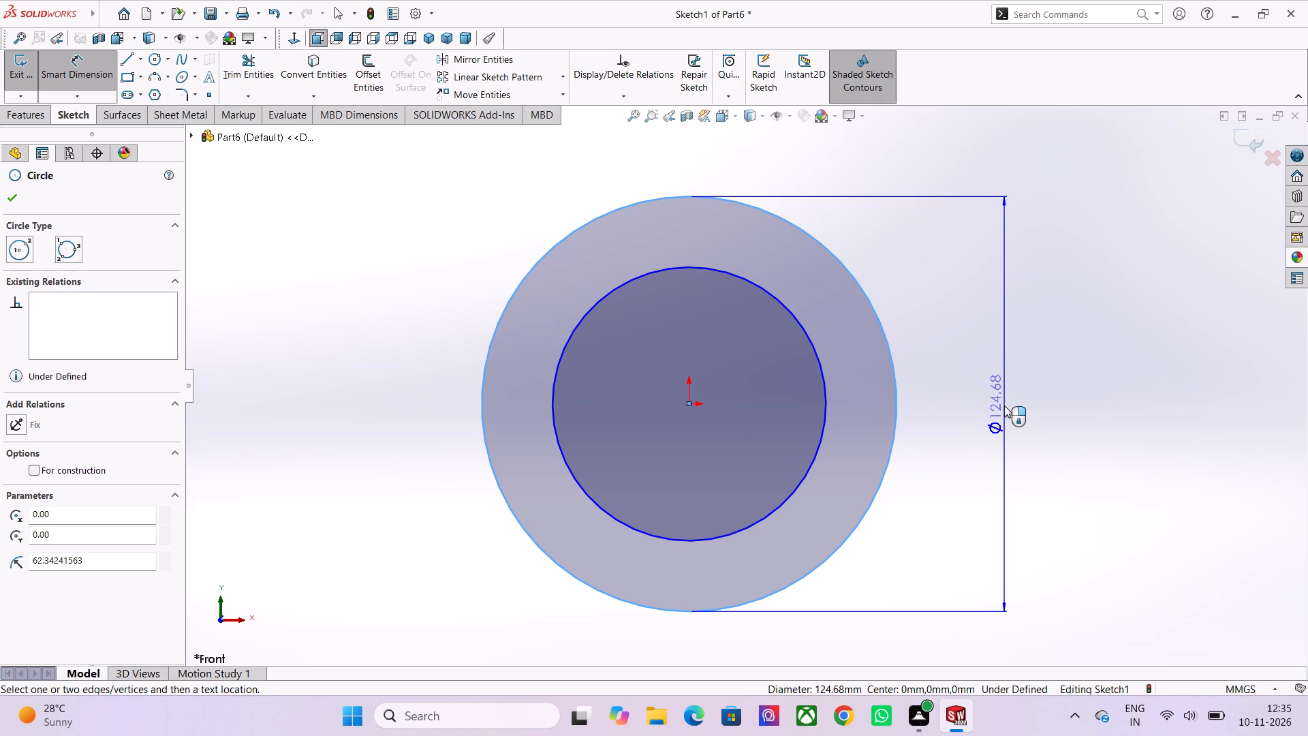
{"action": "scroll", "coordinate": [1004, 405], "scroll_direction": "down", "scroll_amount": 2}
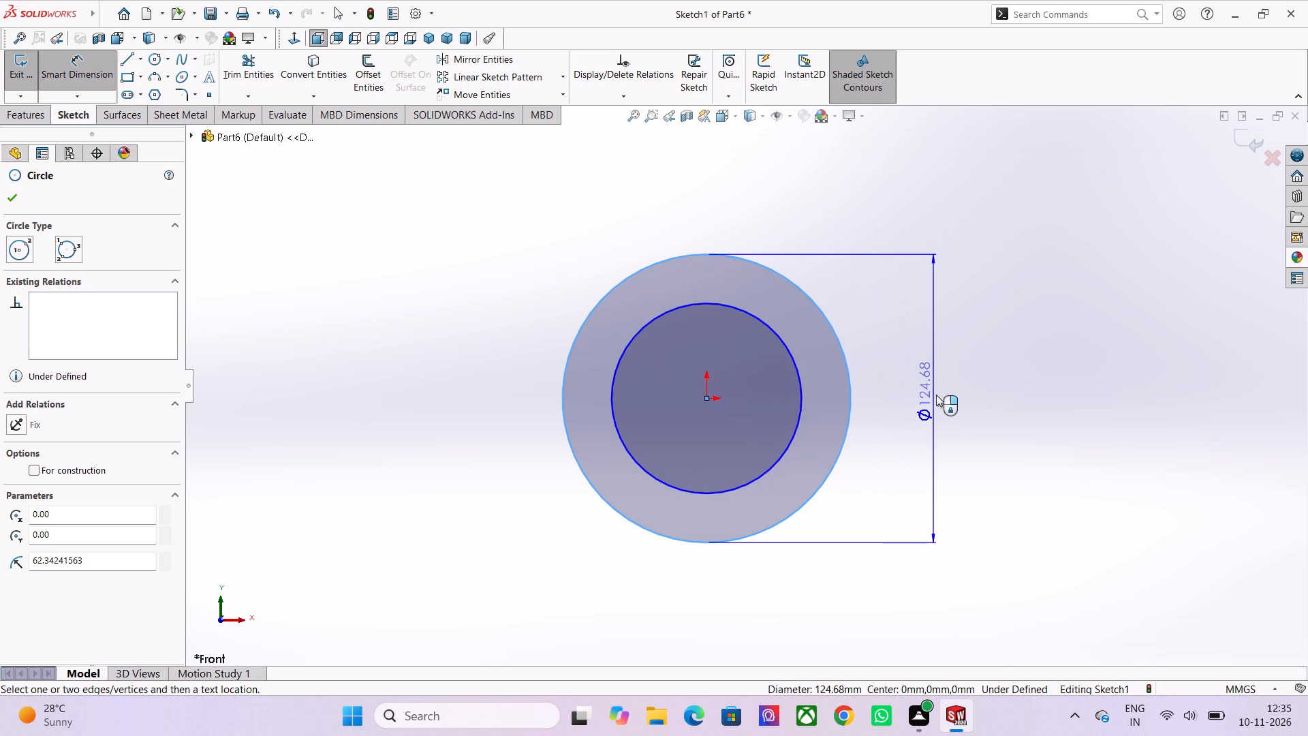
{"action": "scroll", "coordinate": [888, 430], "scroll_direction": "up", "scroll_amount": 1}
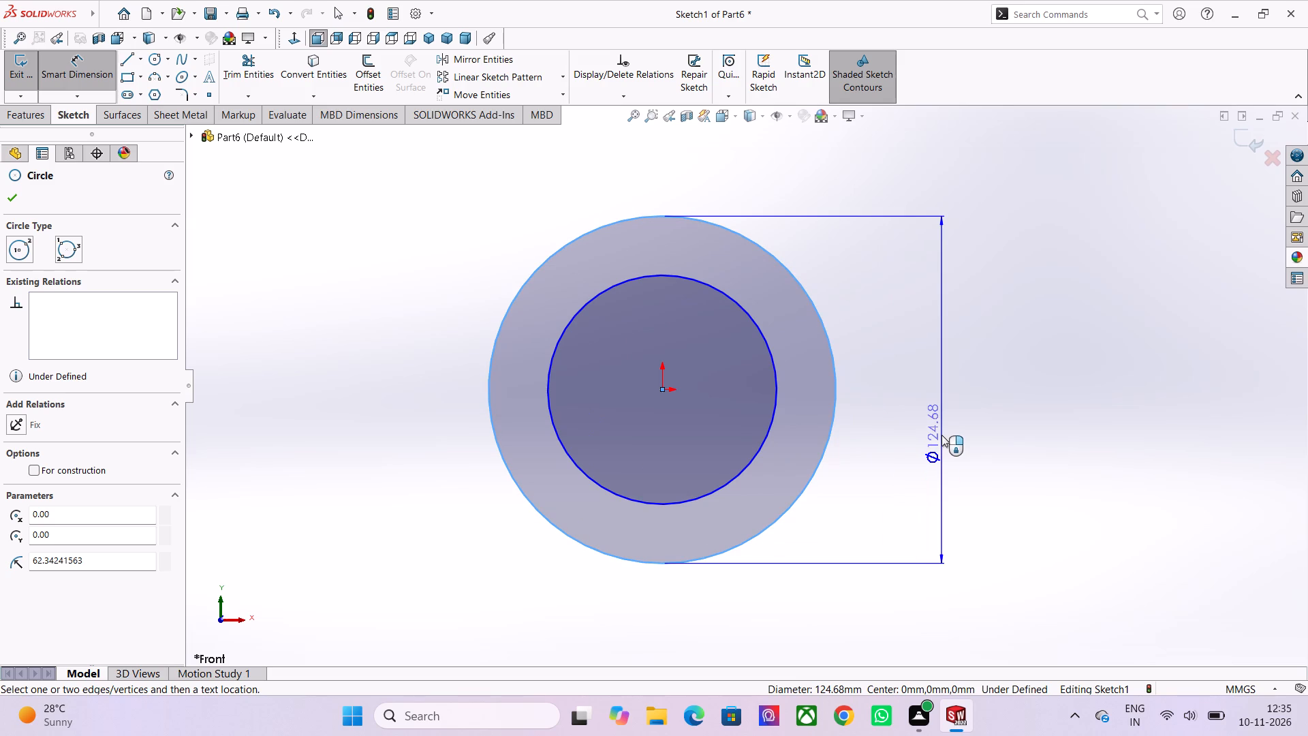
{"action": "scroll", "coordinate": [941, 435], "scroll_direction": "up", "scroll_amount": 1}
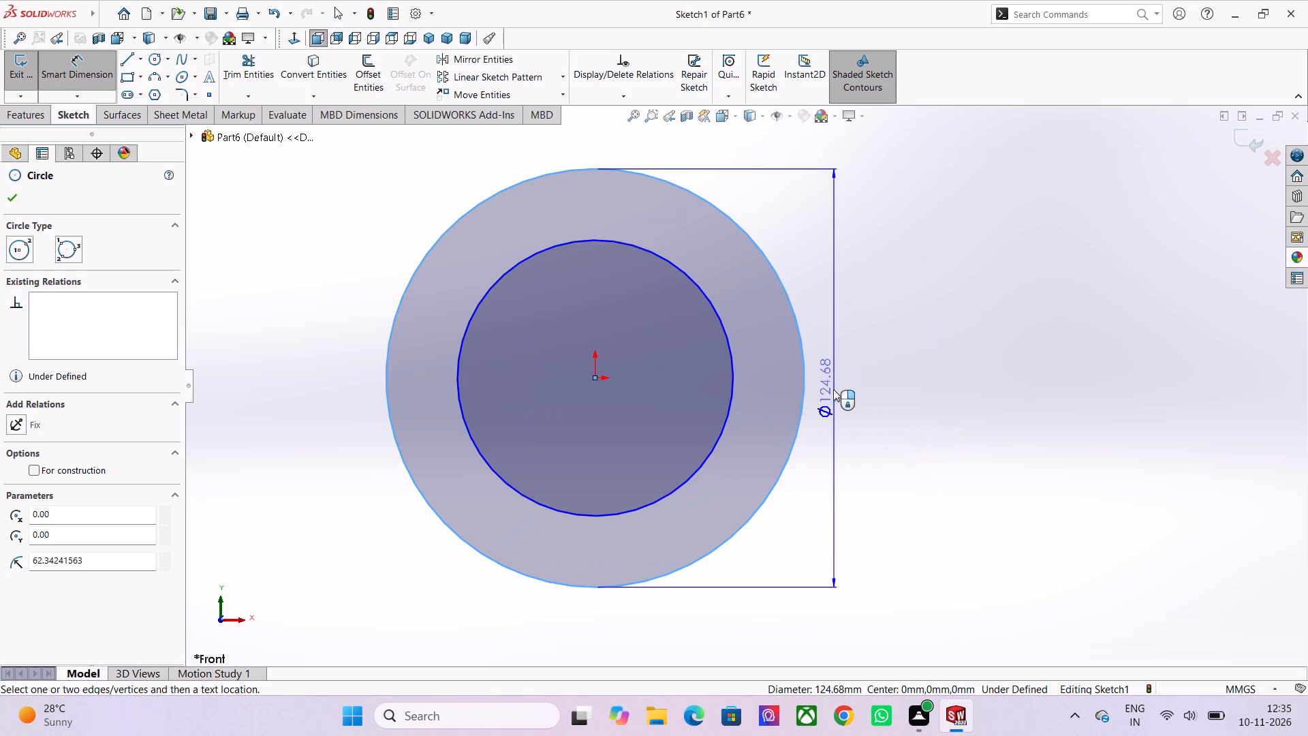
{"action": "scroll", "coordinate": [905, 436], "scroll_direction": "down", "scroll_amount": 2}
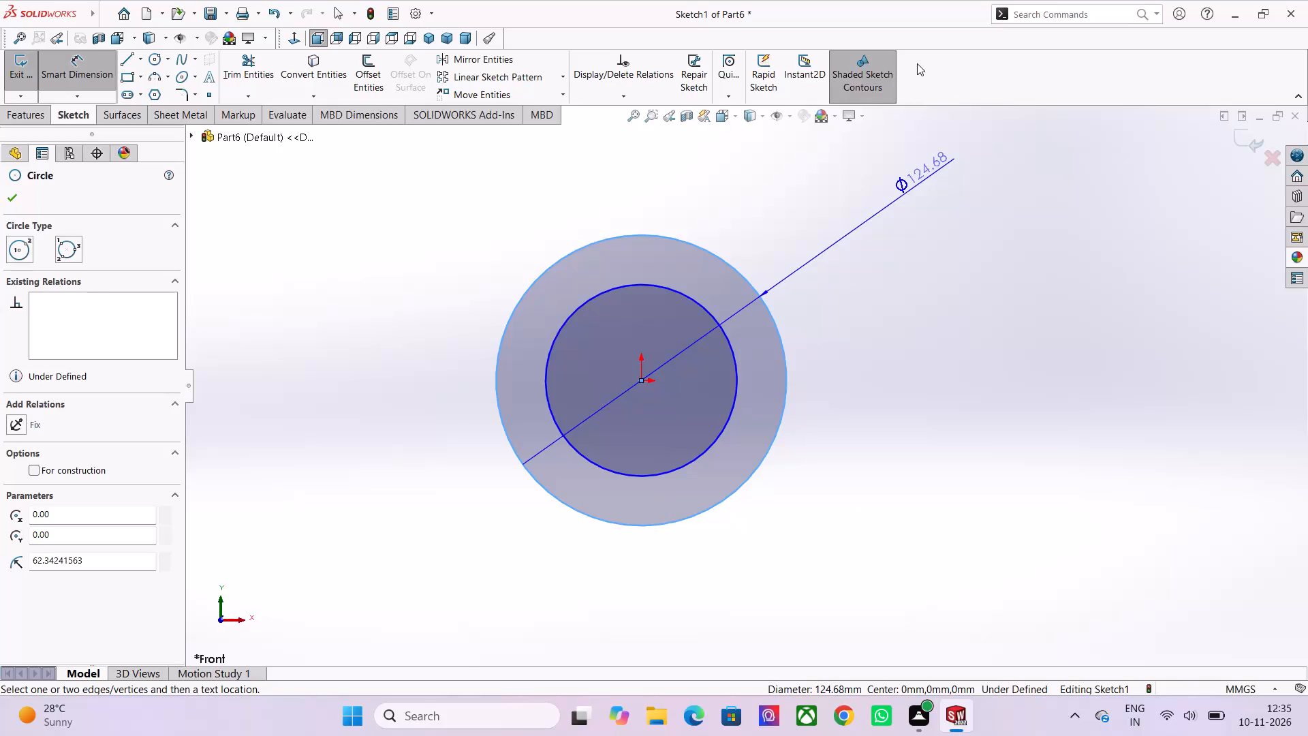
{"action": "scroll", "coordinate": [720, 341], "scroll_direction": "down", "scroll_amount": 2}
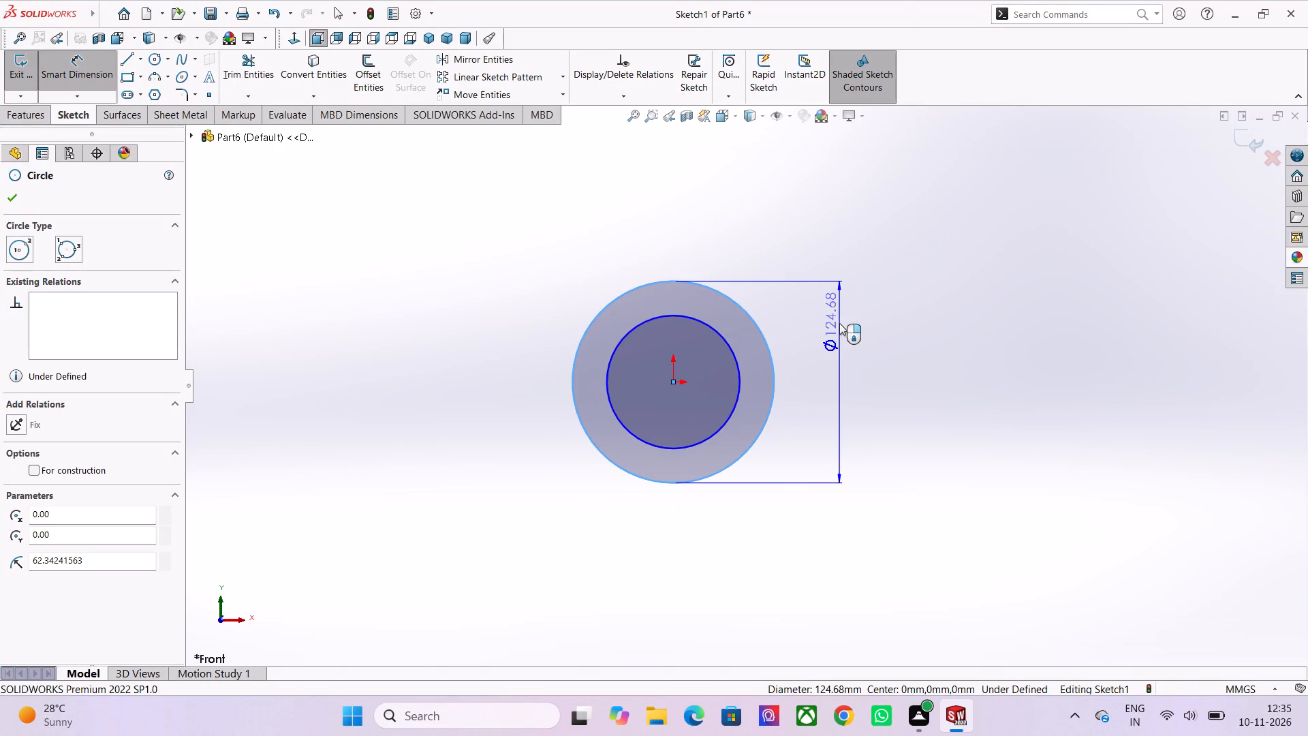
{"action": "scroll", "coordinate": [800, 326], "scroll_direction": "up", "scroll_amount": 4}
{"action": "scroll", "coordinate": [807, 382], "scroll_direction": "down", "scroll_amount": 3}
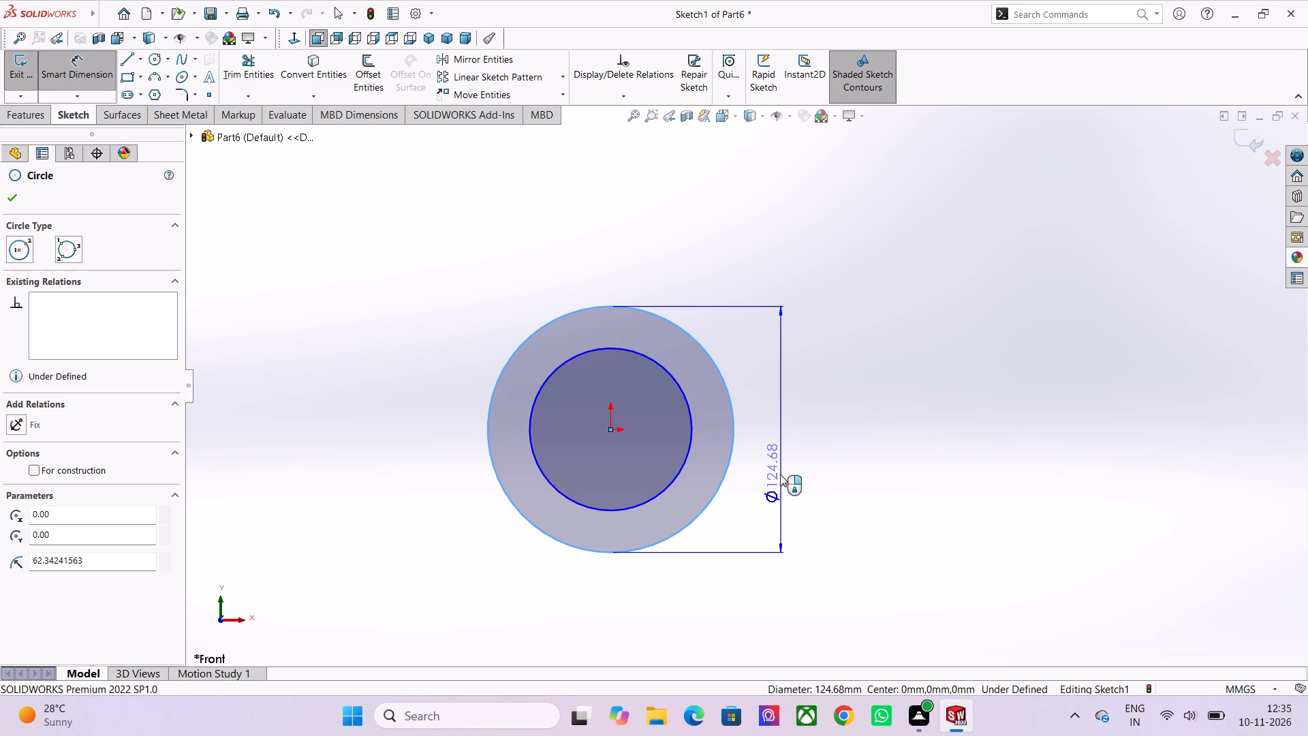
{"action": "scroll", "coordinate": [780, 474], "scroll_direction": "down", "scroll_amount": 1}
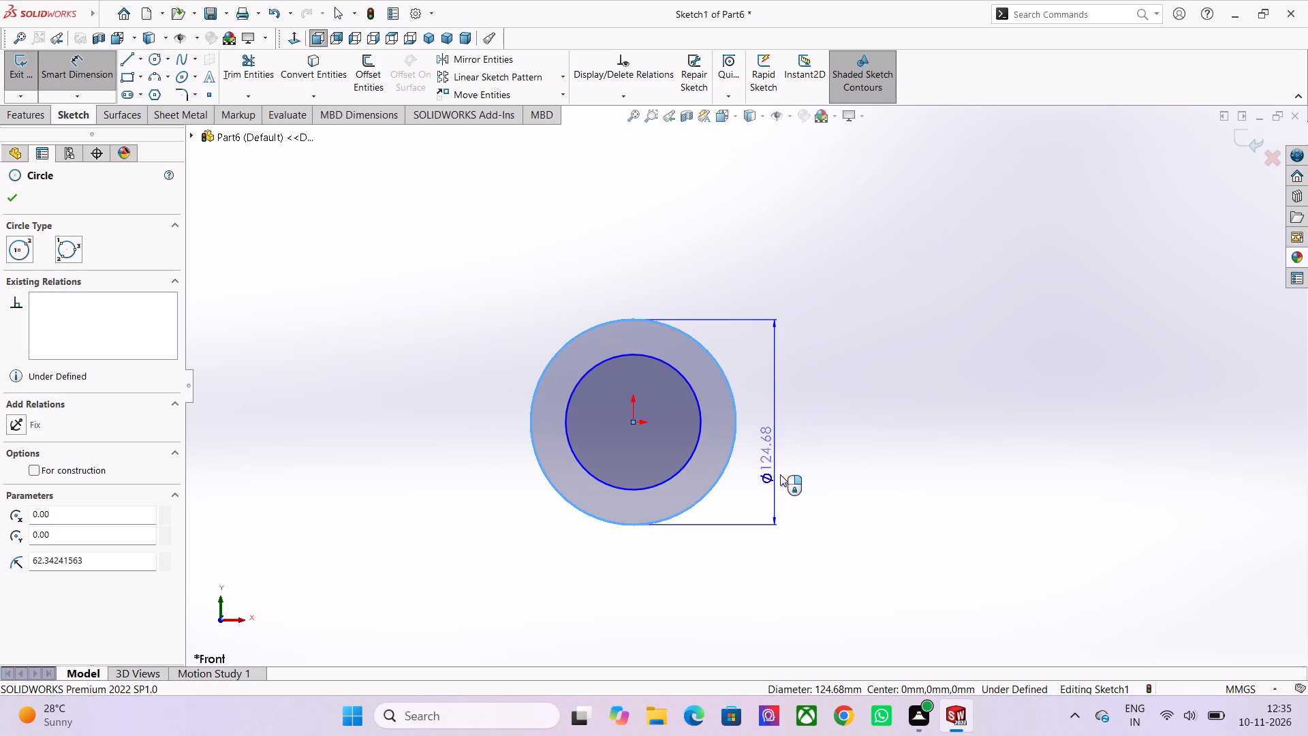
{"action": "scroll", "coordinate": [841, 452], "scroll_direction": "up", "scroll_amount": 3}
{"action": "scroll", "coordinate": [841, 452], "scroll_direction": "down", "scroll_amount": 1}
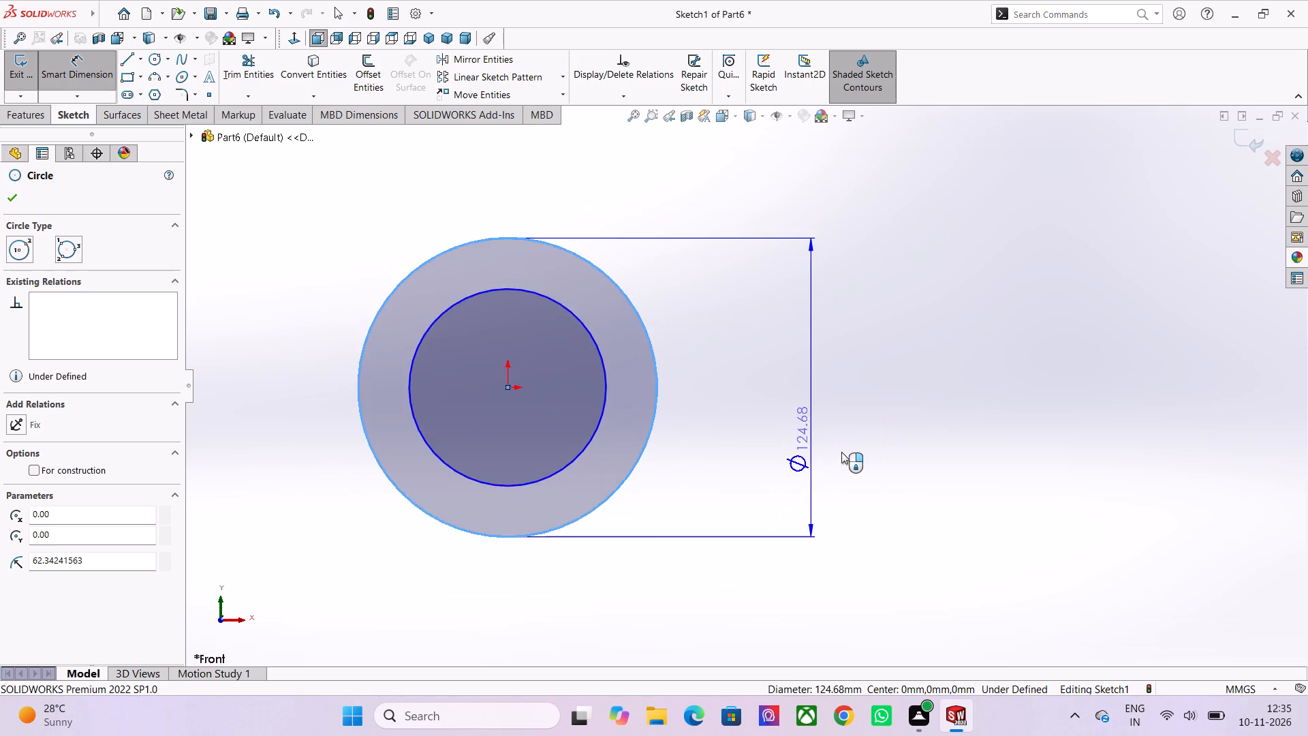
{"action": "scroll", "coordinate": [841, 452], "scroll_direction": "down", "scroll_amount": 3}
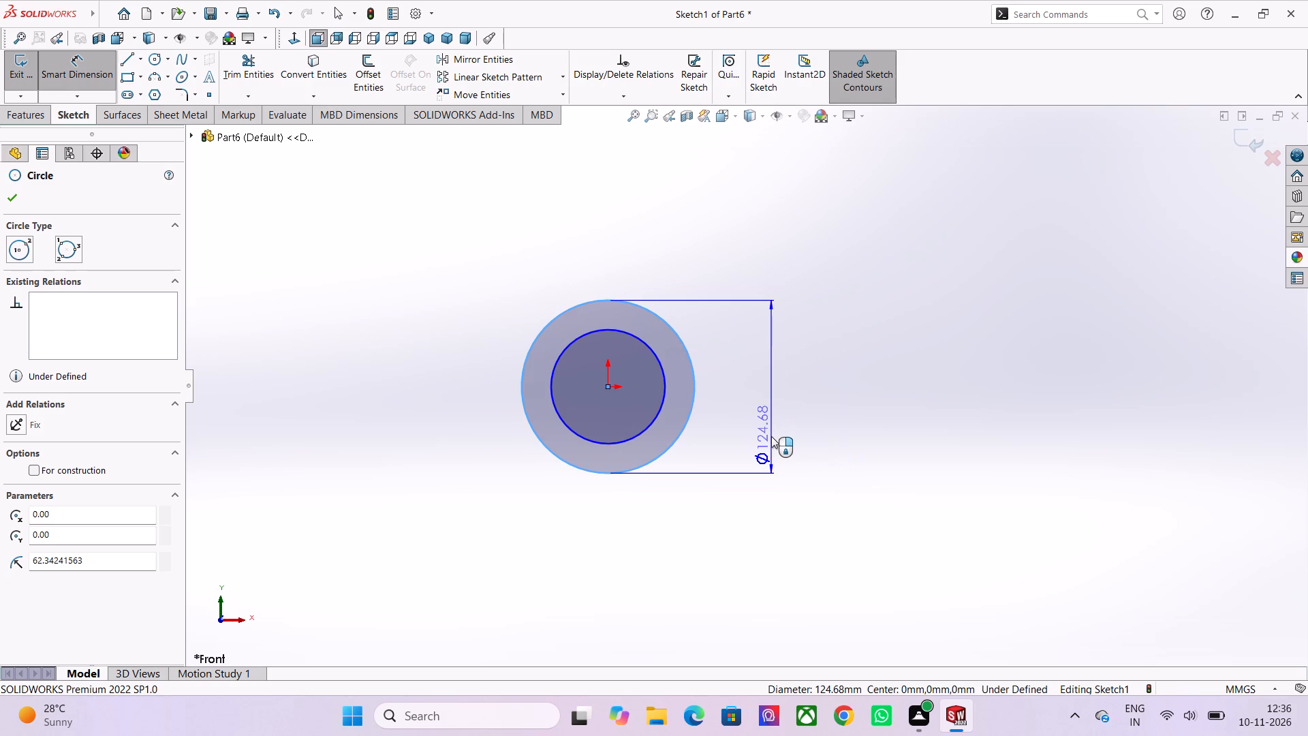
{"action": "scroll", "coordinate": [737, 414], "scroll_direction": "down", "scroll_amount": 1}
{"action": "scroll", "coordinate": [659, 397], "scroll_direction": "up", "scroll_amount": 2}
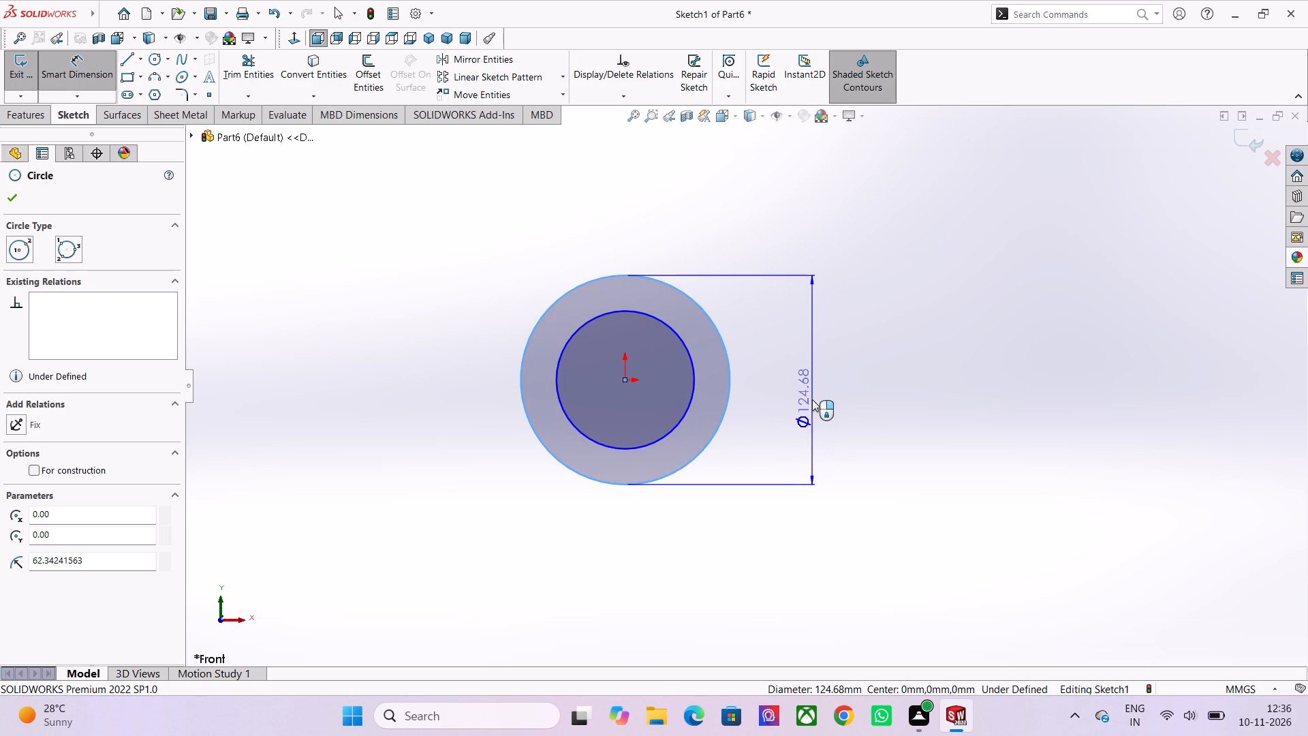
{"action": "left_click", "coordinate": [812, 399]}
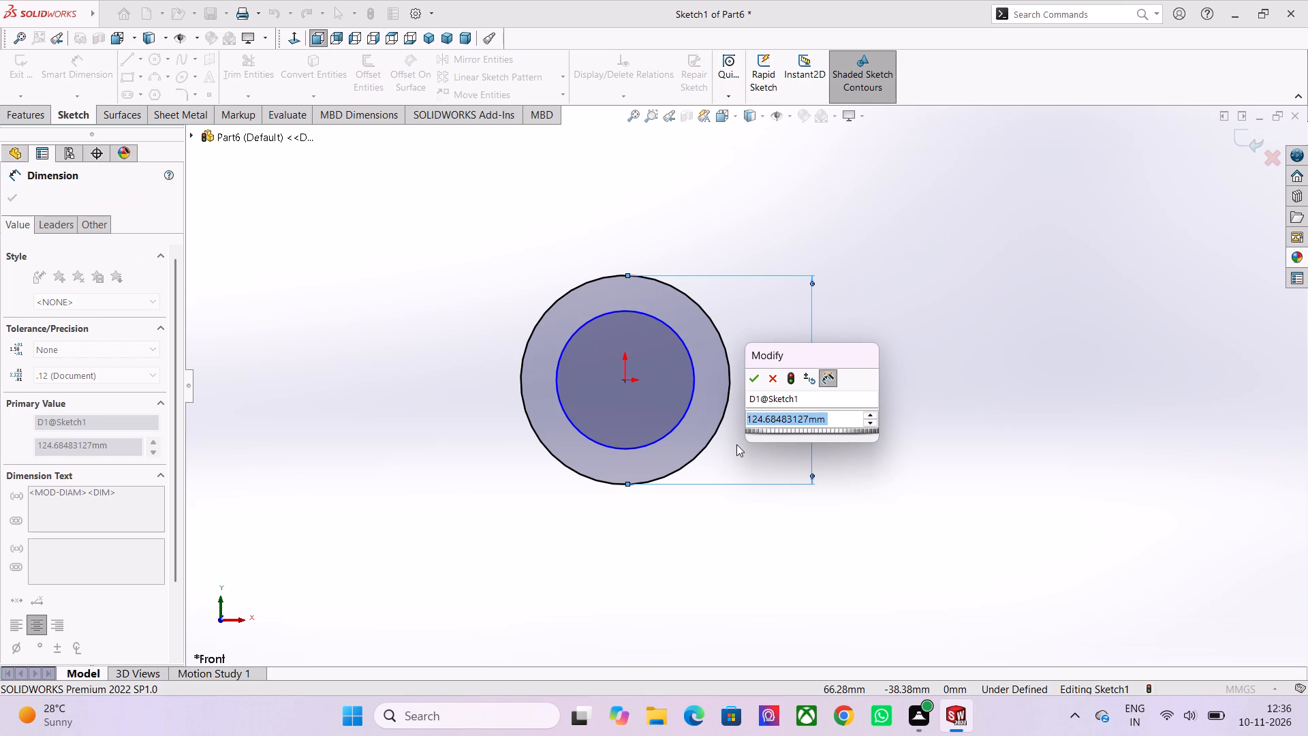
{"action": "left_click", "coordinate": [770, 380]}
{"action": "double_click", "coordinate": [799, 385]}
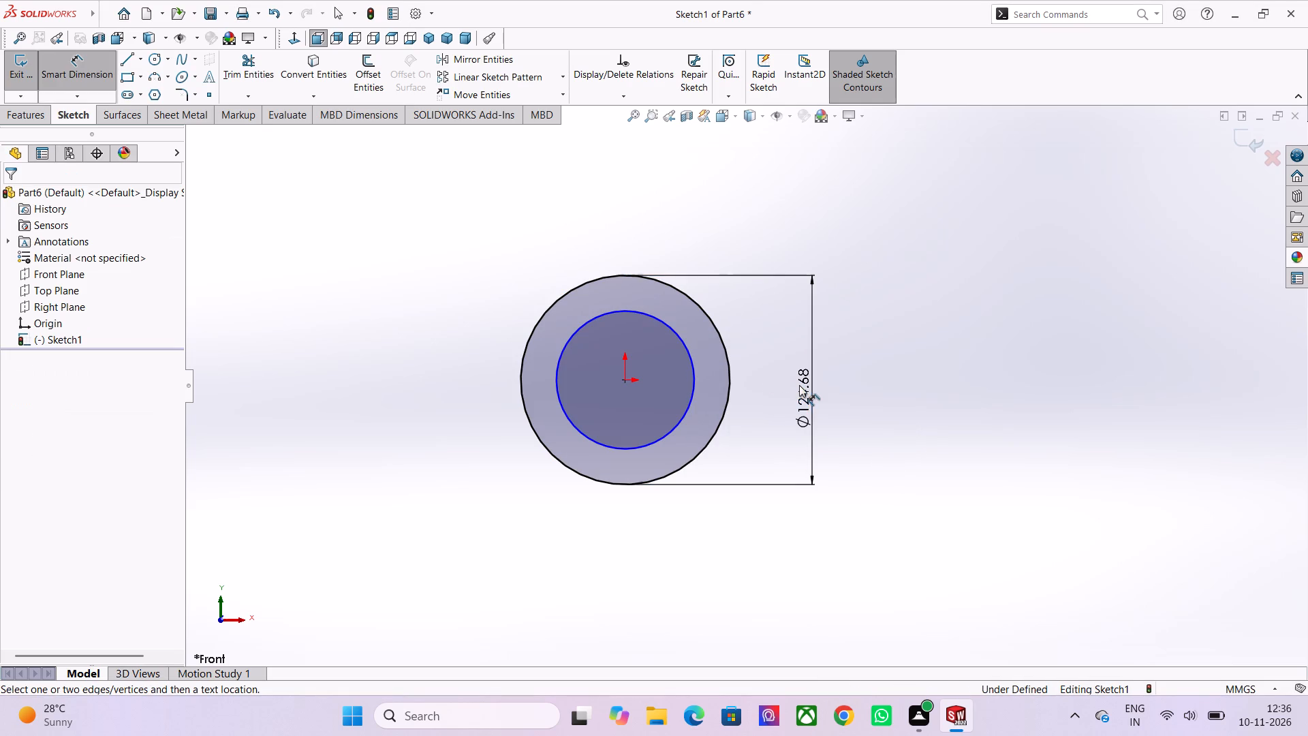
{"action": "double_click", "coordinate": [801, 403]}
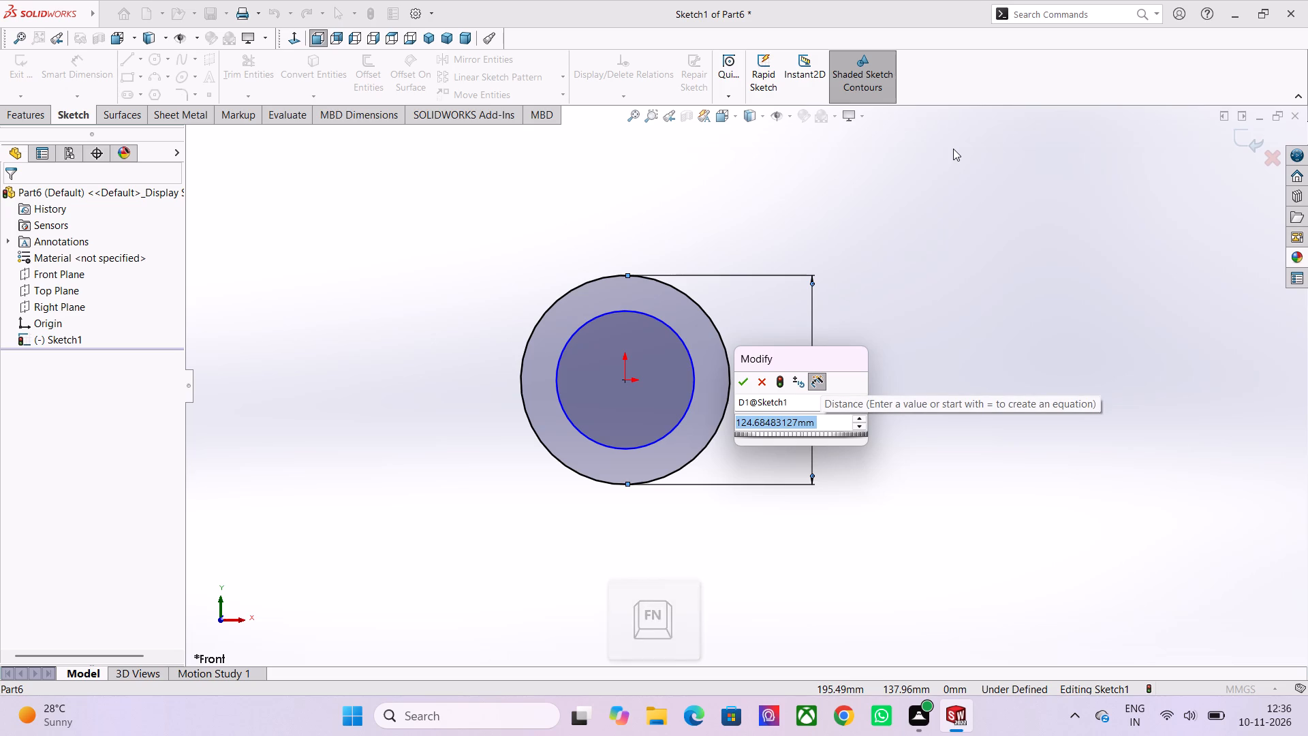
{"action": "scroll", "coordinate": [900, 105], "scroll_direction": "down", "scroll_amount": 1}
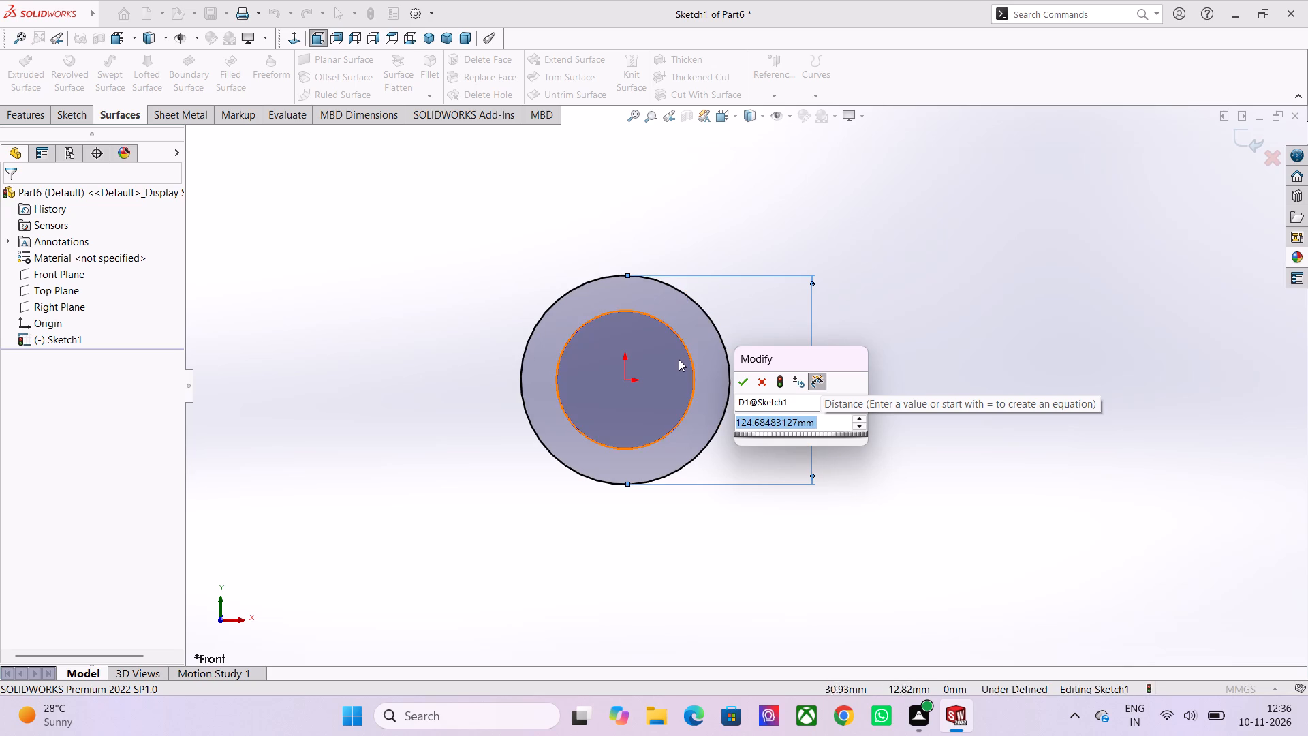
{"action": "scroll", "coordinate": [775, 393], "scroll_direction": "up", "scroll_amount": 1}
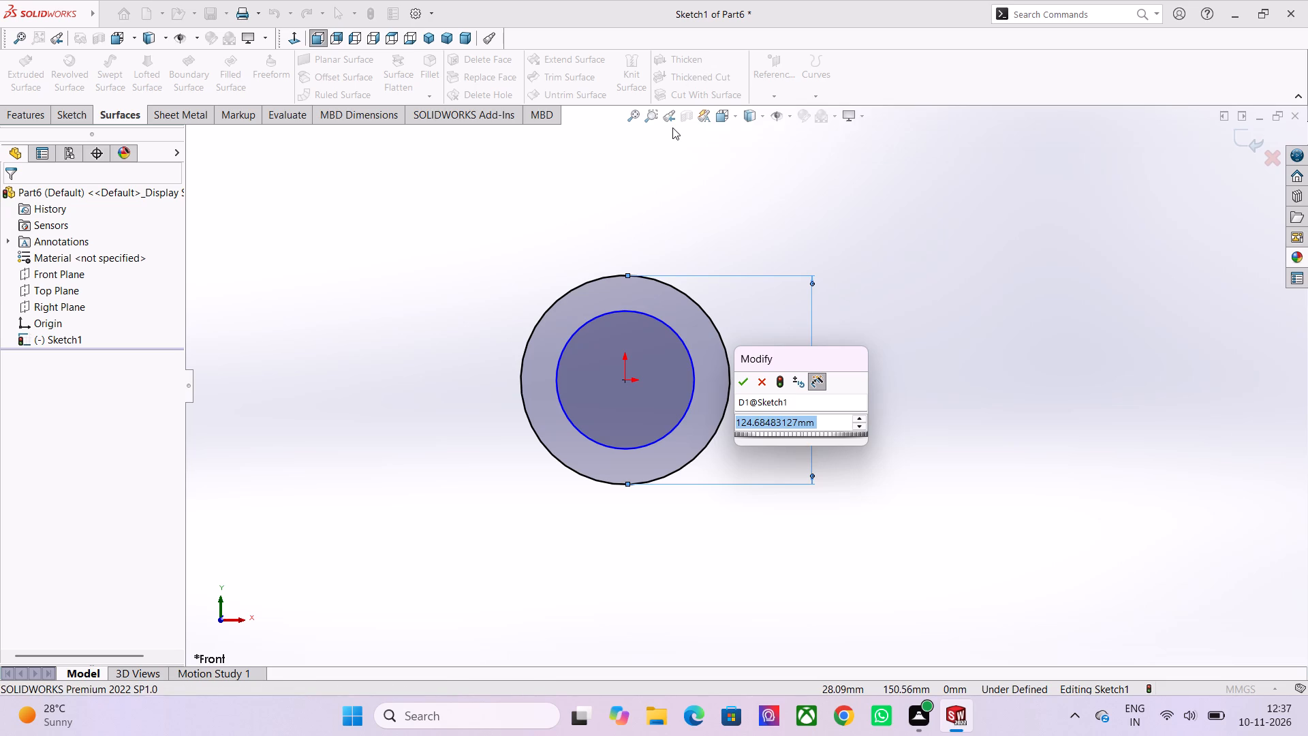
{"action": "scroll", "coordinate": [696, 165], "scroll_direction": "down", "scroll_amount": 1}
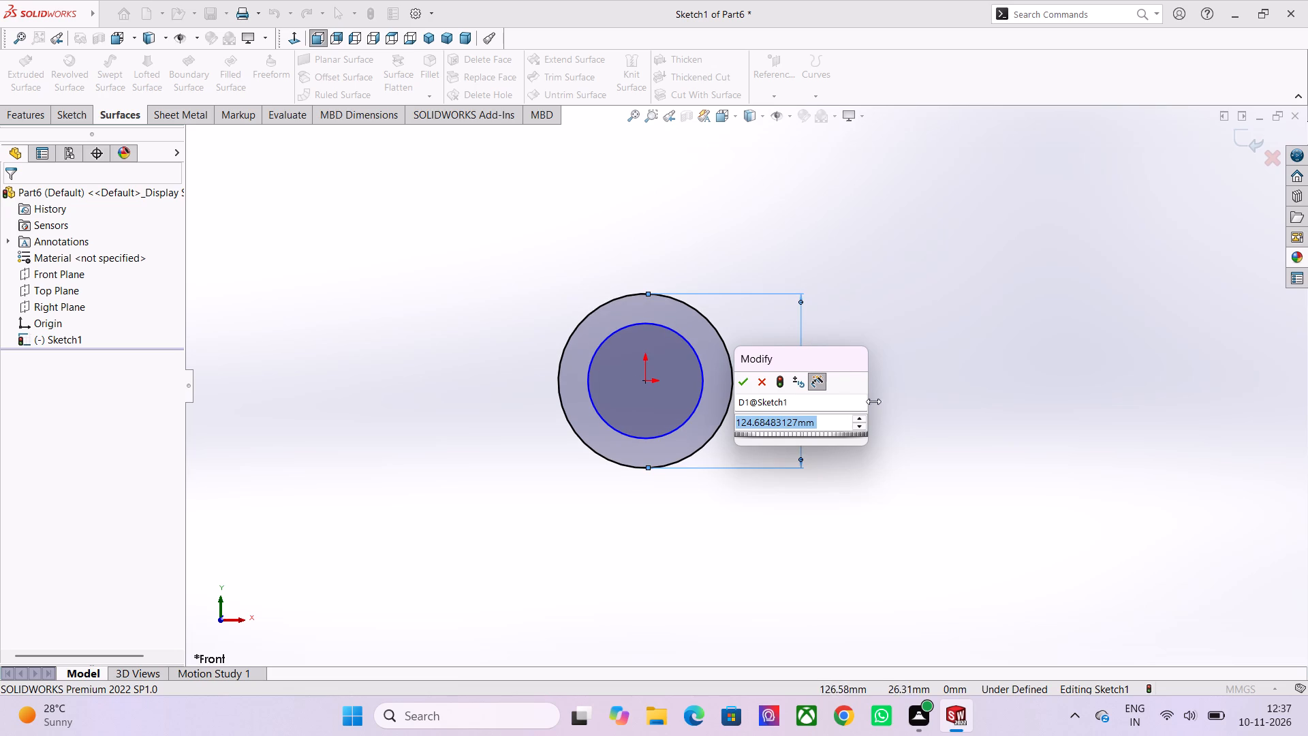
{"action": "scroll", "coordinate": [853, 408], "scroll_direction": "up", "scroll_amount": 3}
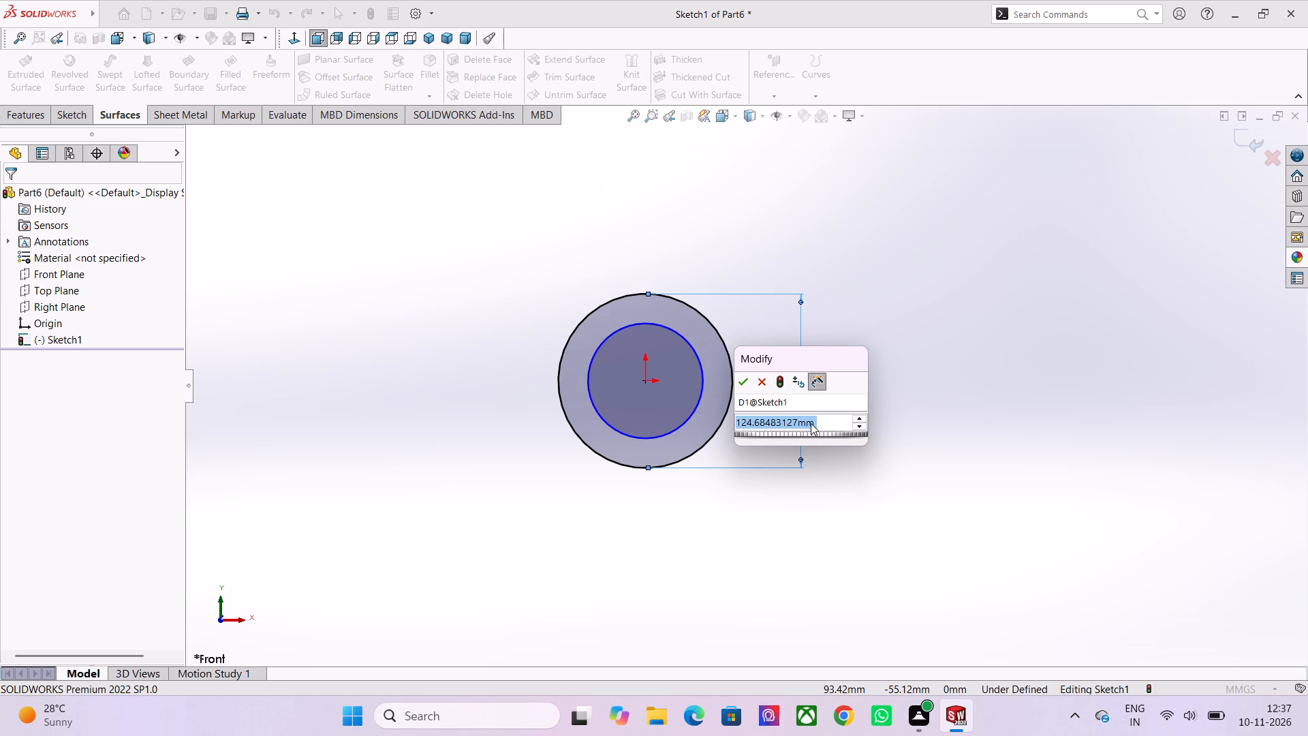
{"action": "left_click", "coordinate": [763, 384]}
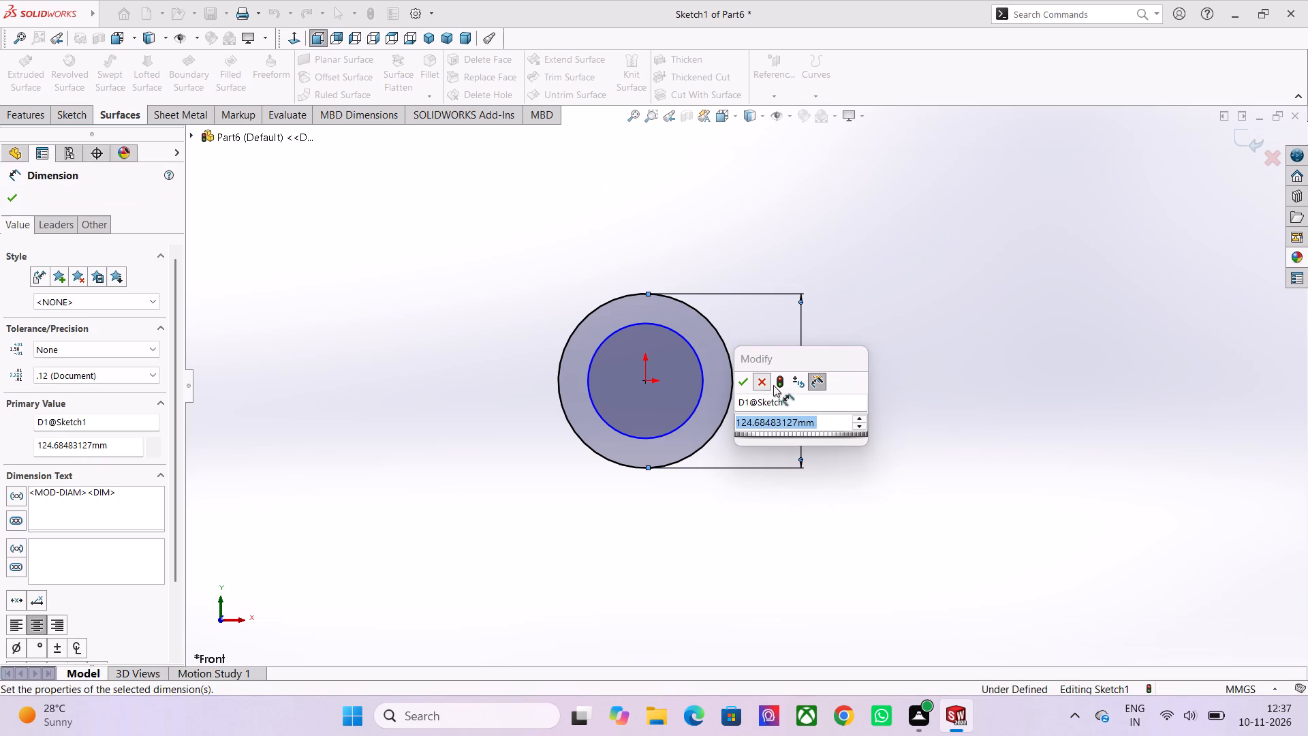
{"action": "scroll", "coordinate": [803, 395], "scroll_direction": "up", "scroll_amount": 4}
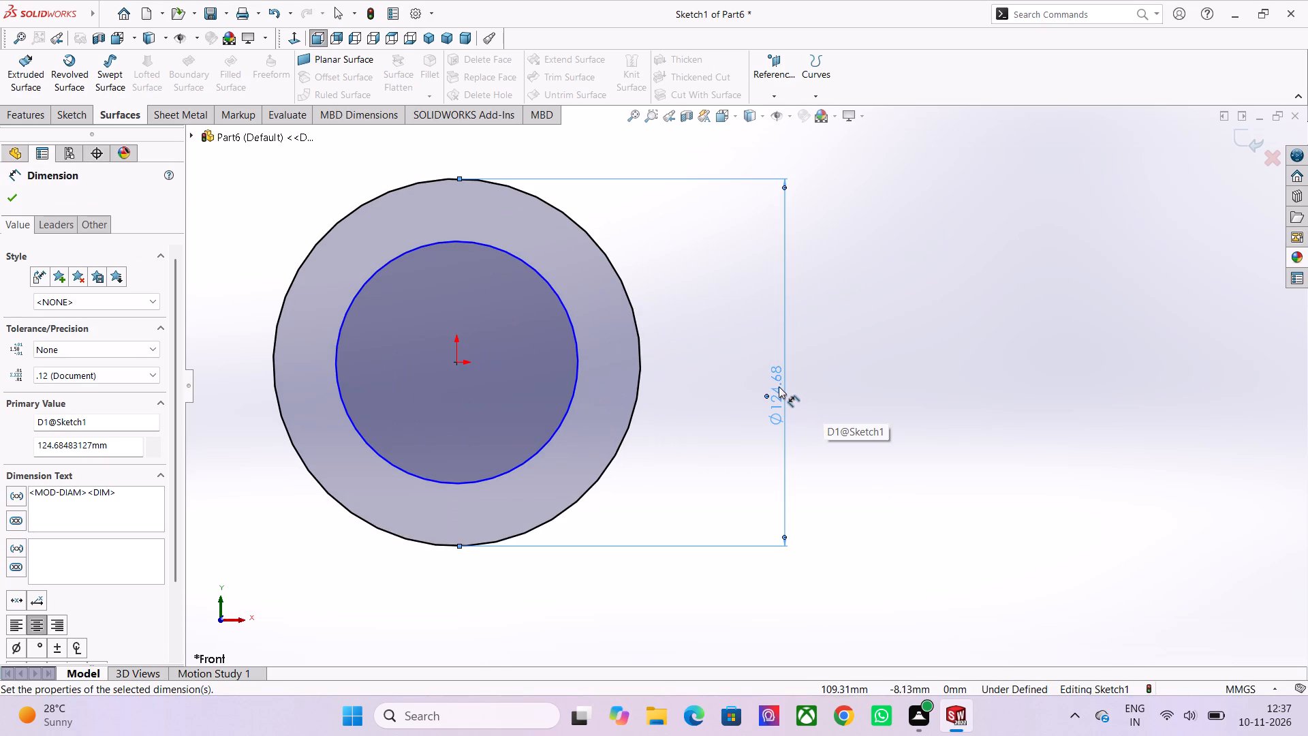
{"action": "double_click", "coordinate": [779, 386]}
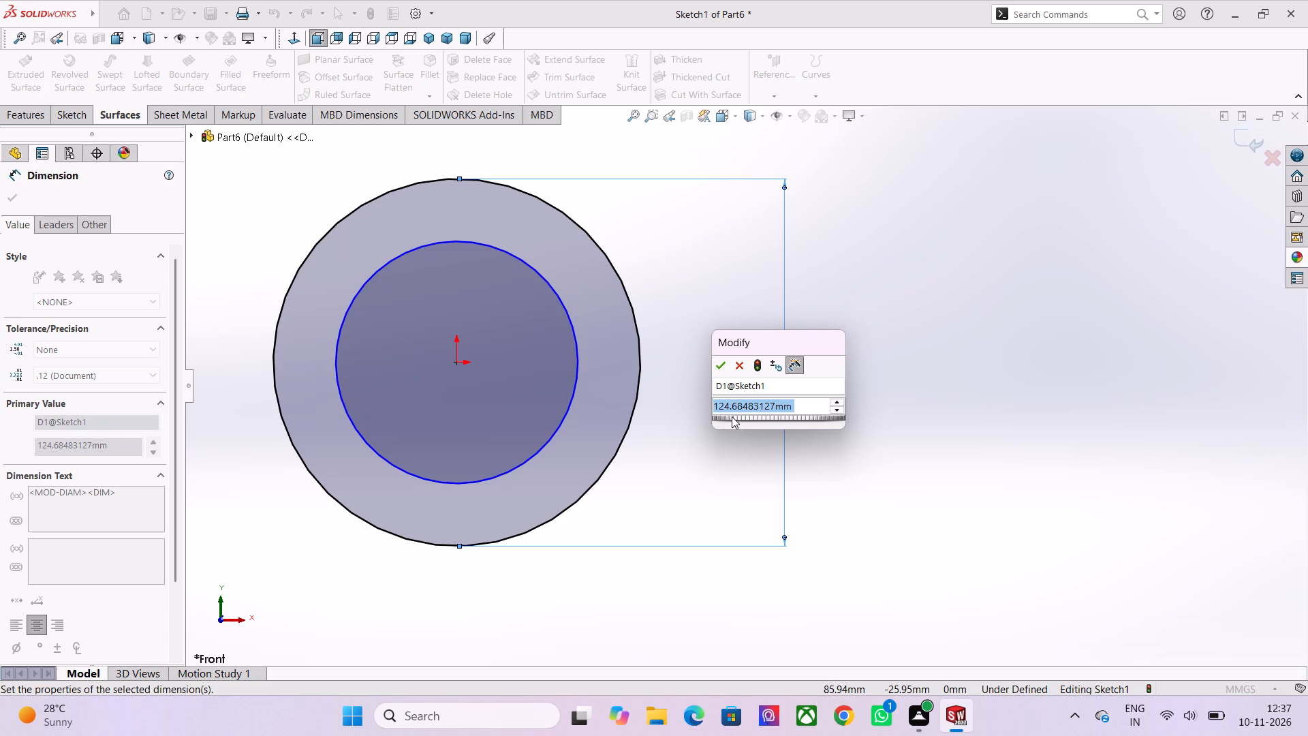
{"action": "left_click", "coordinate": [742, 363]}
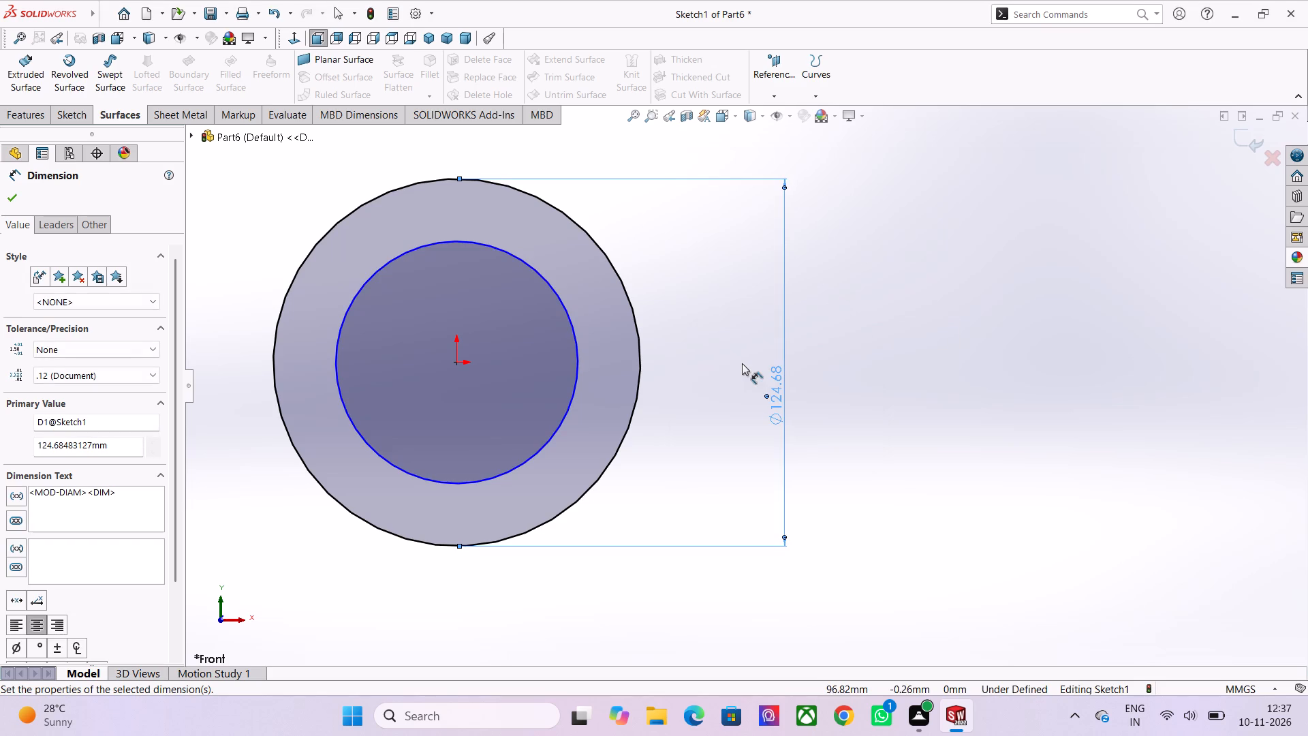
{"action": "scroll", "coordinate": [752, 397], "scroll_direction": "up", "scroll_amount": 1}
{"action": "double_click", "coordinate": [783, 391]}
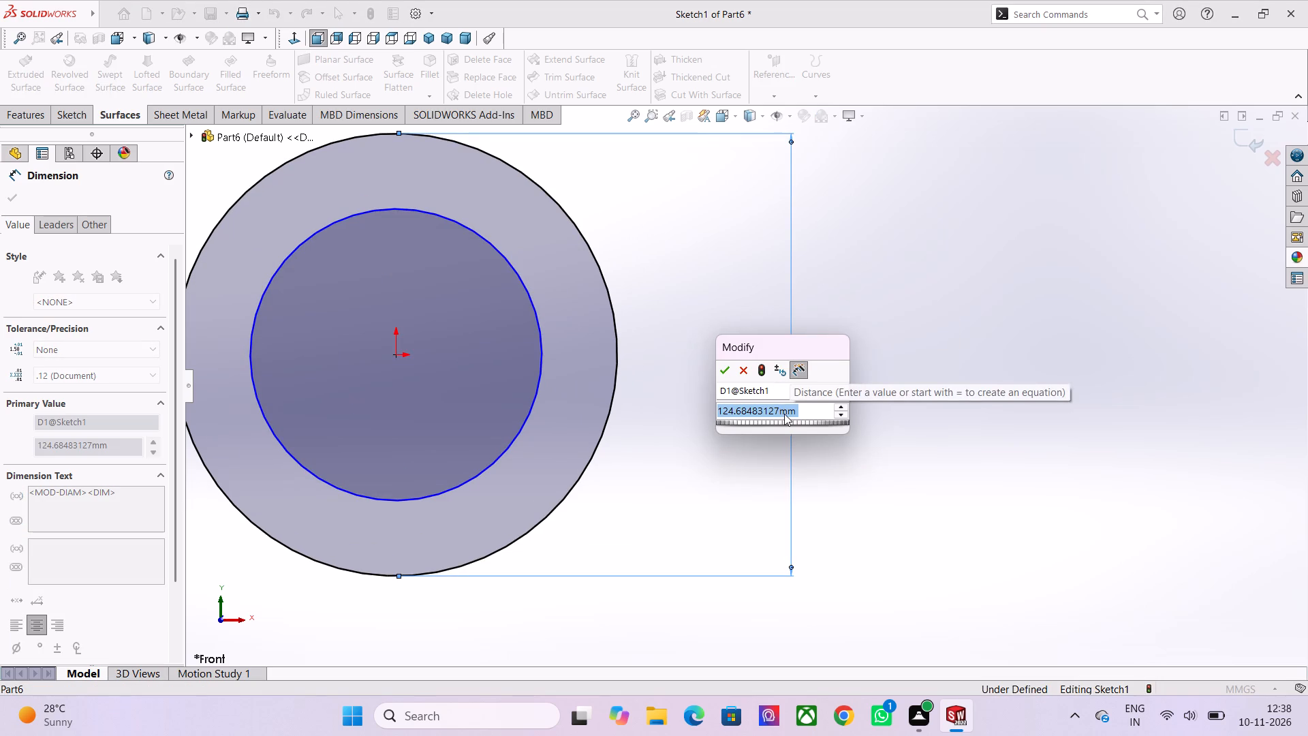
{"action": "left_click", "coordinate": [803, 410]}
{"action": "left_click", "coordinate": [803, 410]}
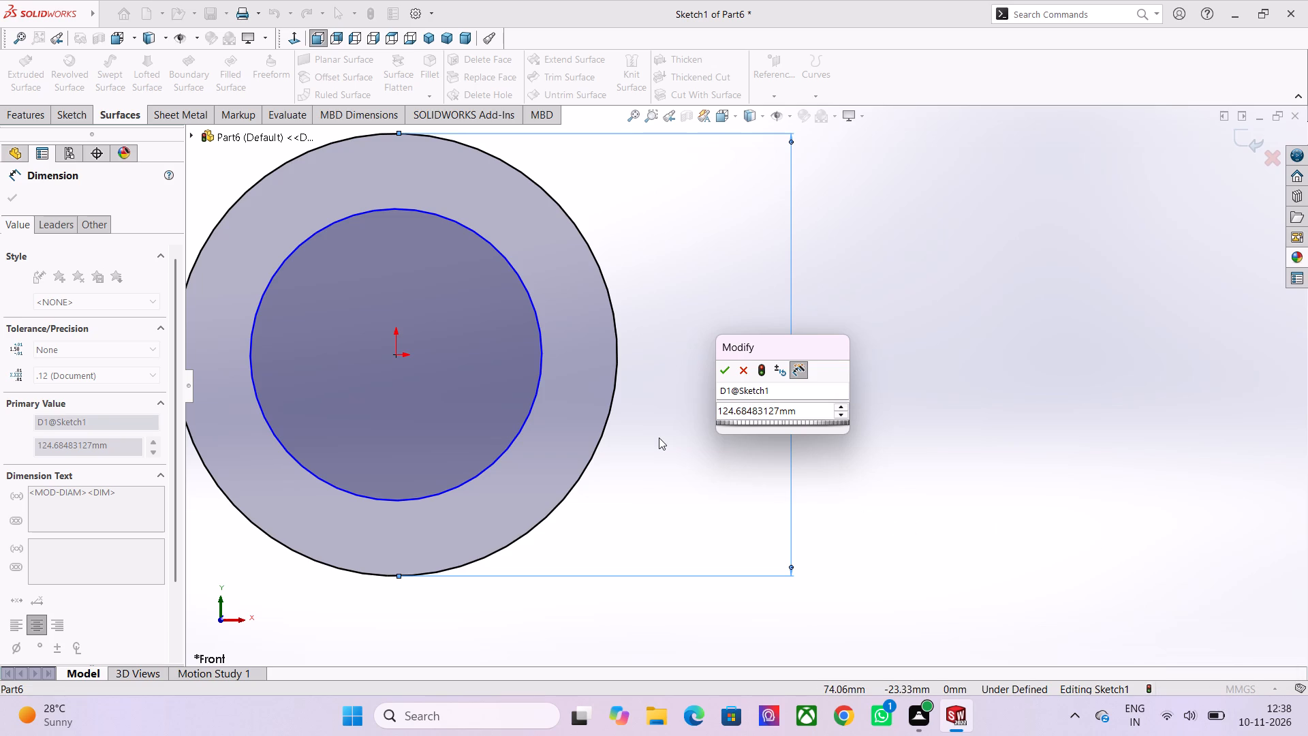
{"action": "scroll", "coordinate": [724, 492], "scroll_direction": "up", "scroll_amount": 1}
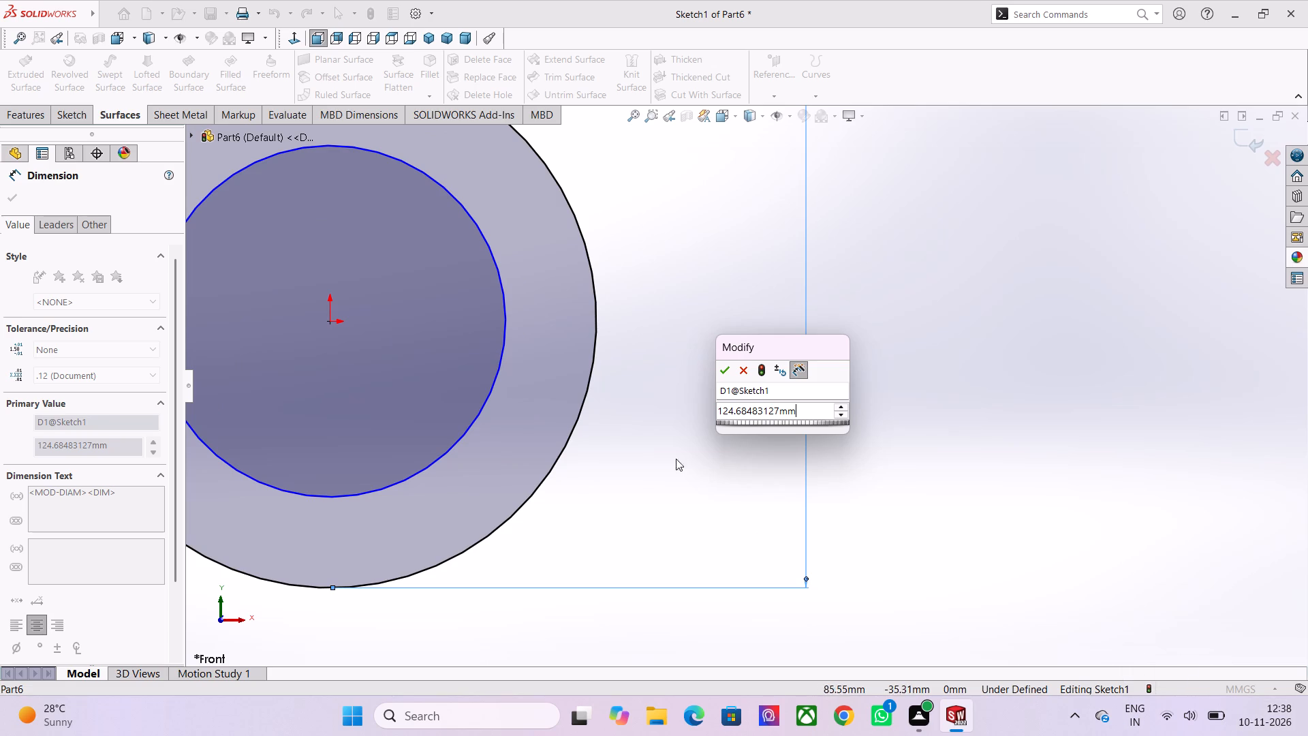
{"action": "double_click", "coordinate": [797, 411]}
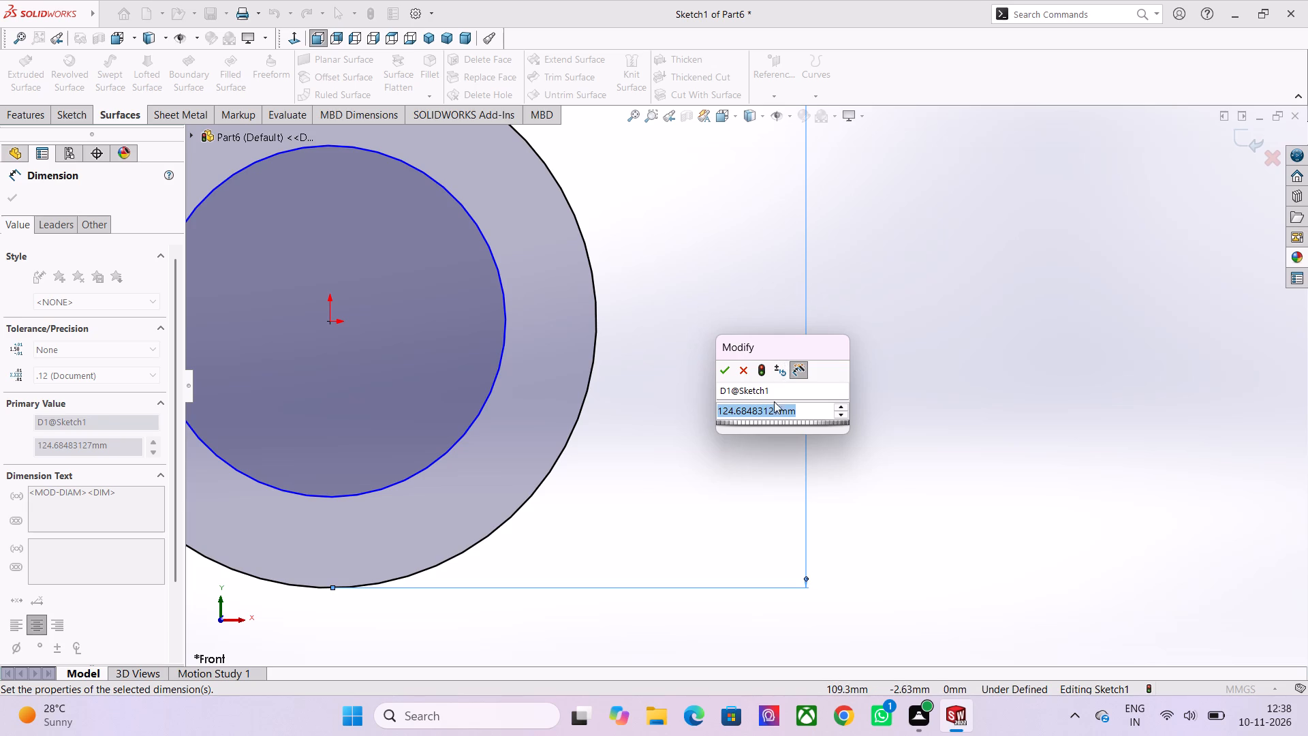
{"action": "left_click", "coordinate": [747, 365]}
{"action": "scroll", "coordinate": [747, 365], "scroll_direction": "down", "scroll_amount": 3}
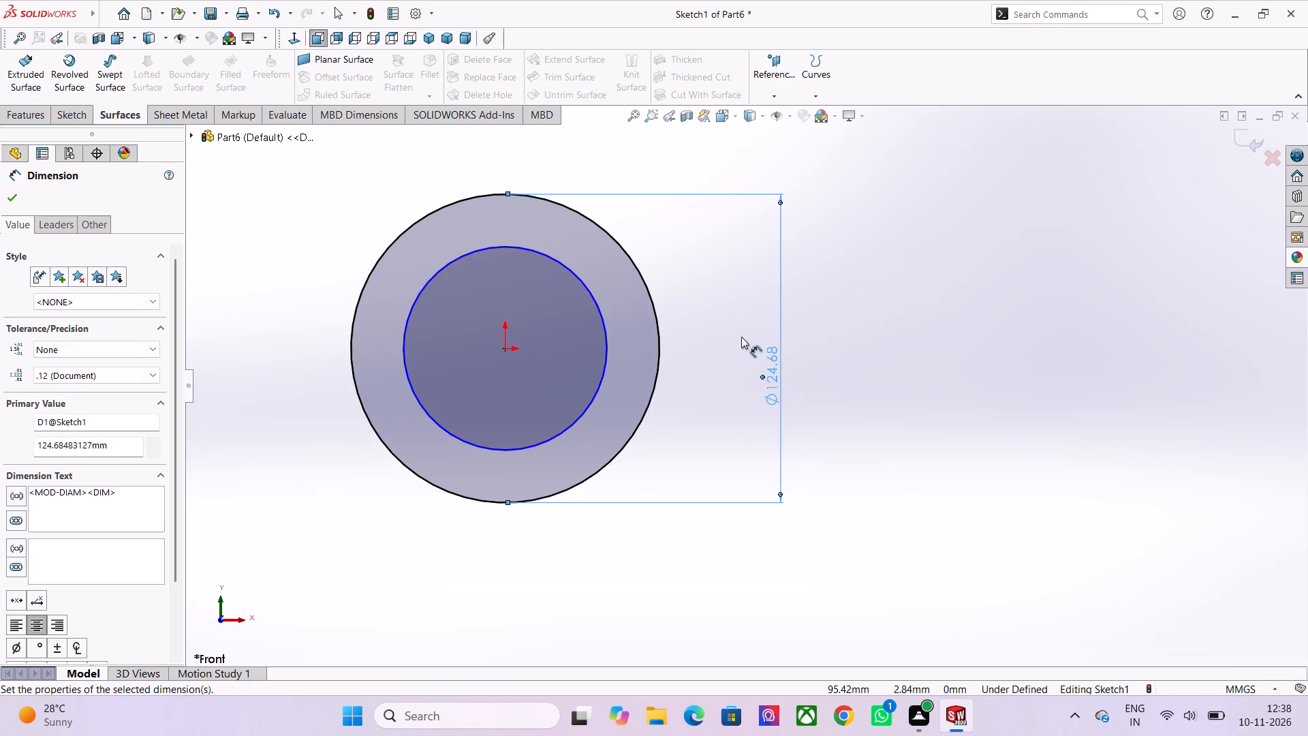
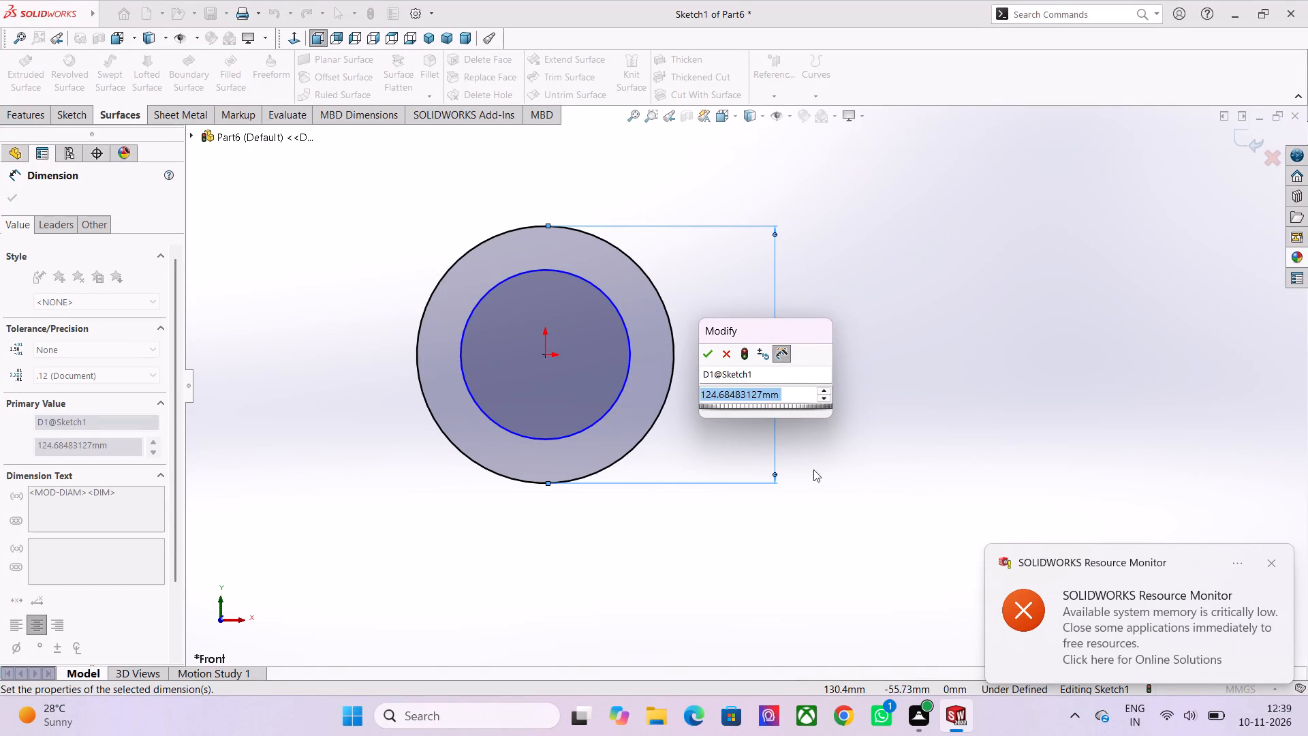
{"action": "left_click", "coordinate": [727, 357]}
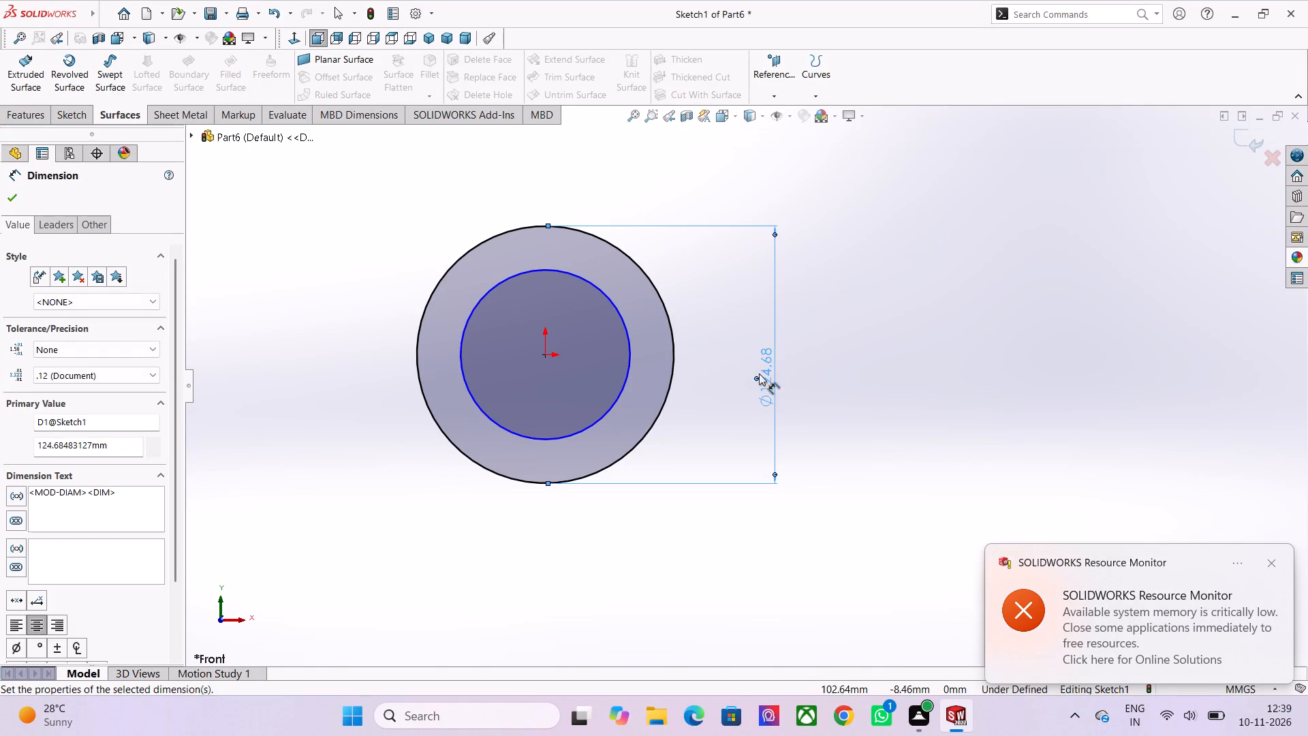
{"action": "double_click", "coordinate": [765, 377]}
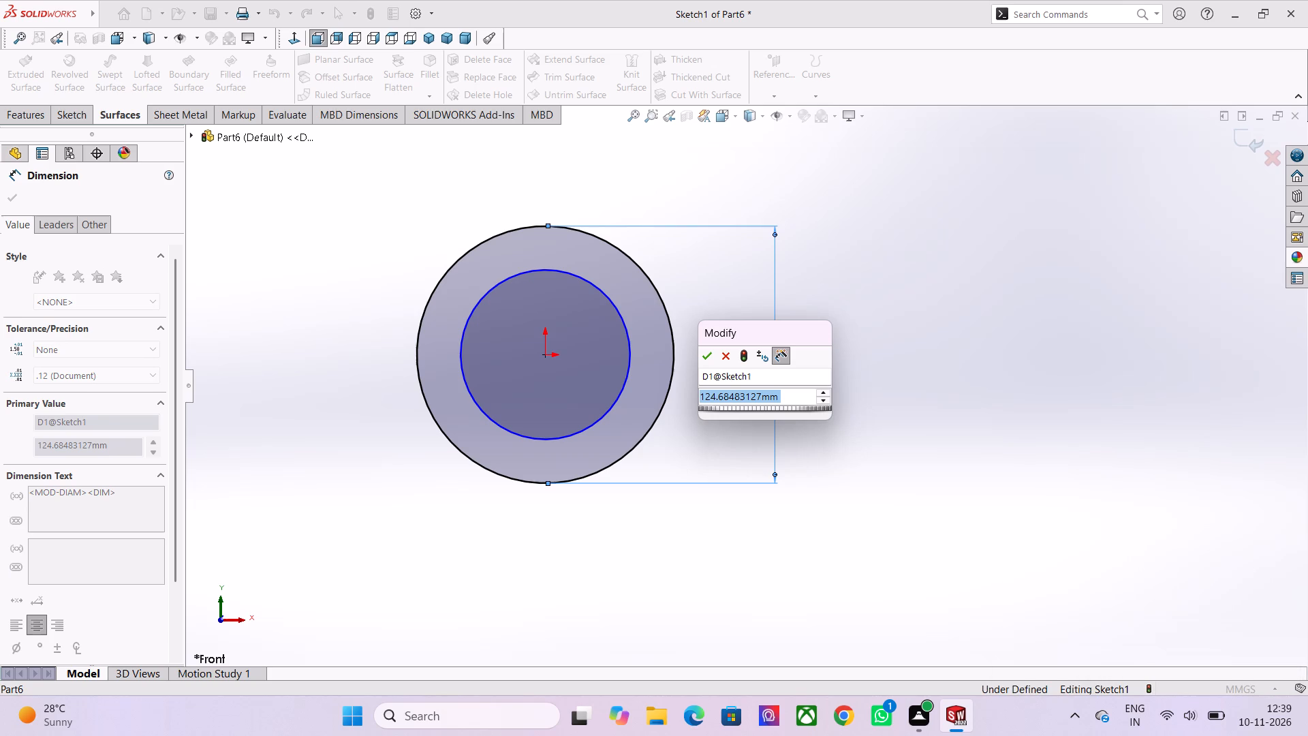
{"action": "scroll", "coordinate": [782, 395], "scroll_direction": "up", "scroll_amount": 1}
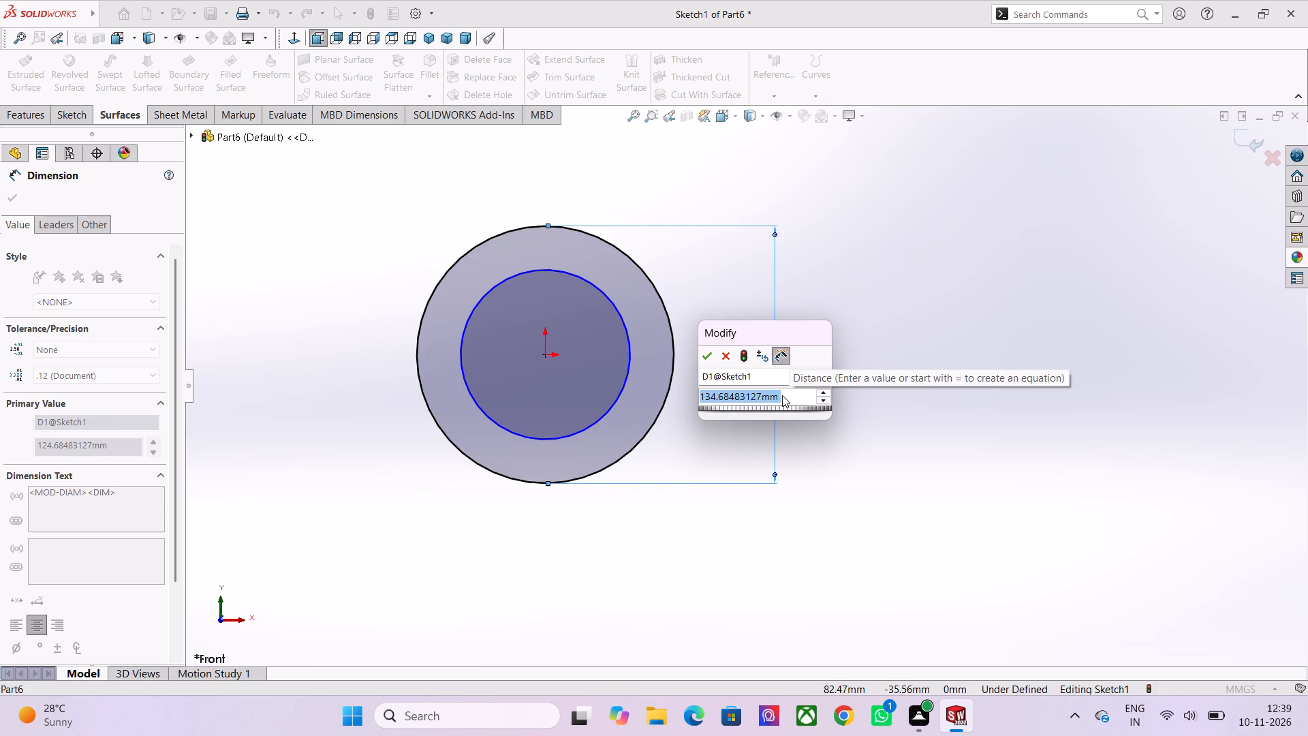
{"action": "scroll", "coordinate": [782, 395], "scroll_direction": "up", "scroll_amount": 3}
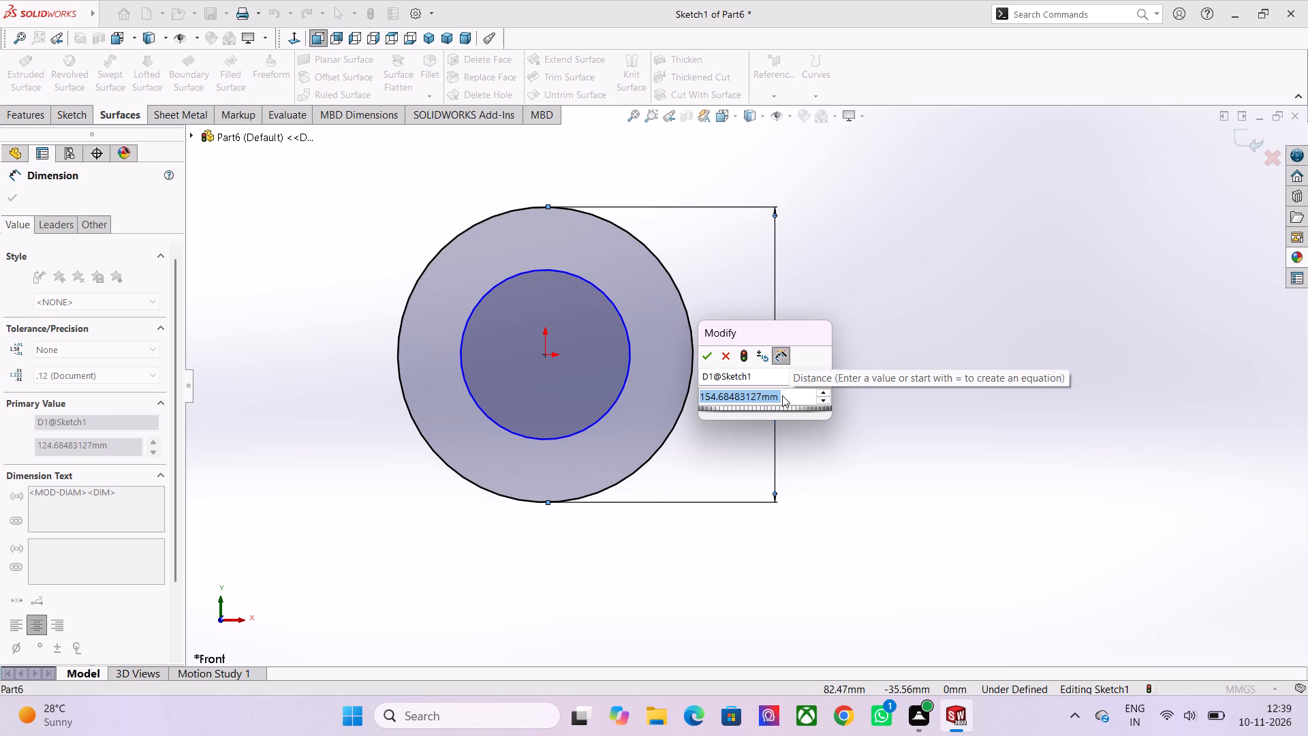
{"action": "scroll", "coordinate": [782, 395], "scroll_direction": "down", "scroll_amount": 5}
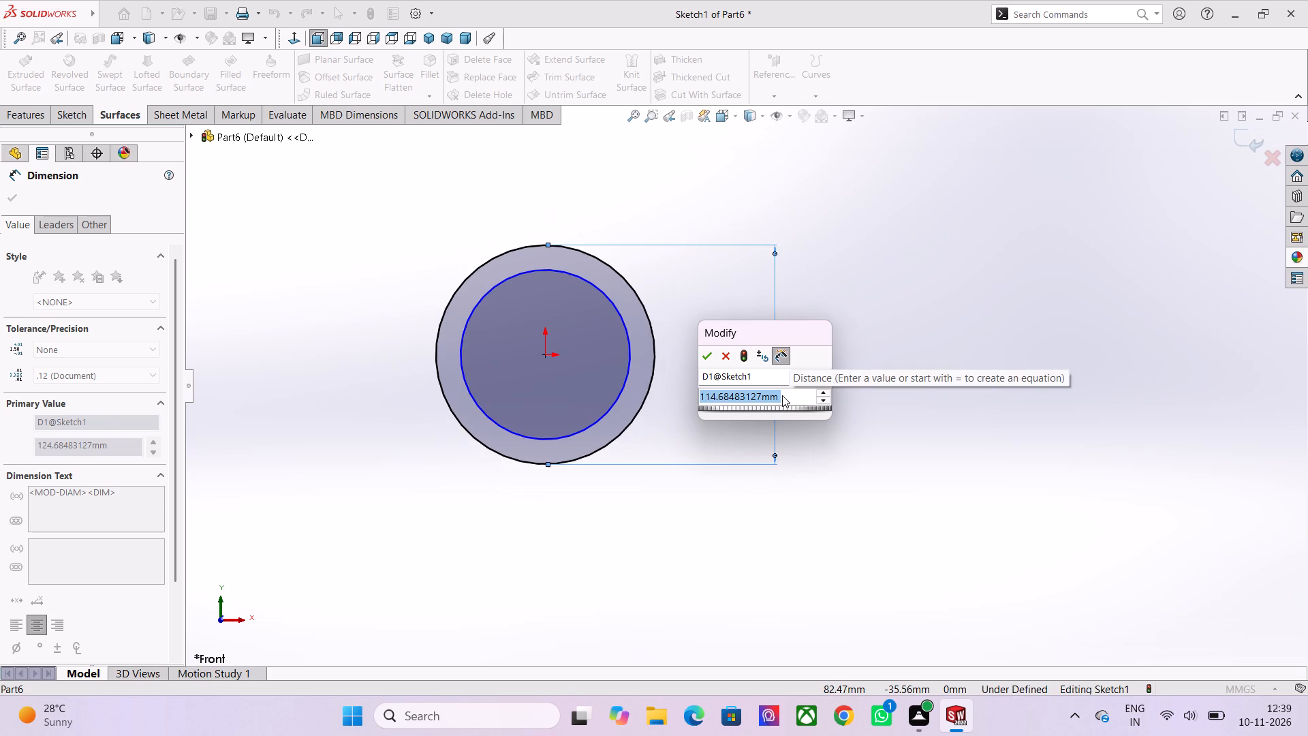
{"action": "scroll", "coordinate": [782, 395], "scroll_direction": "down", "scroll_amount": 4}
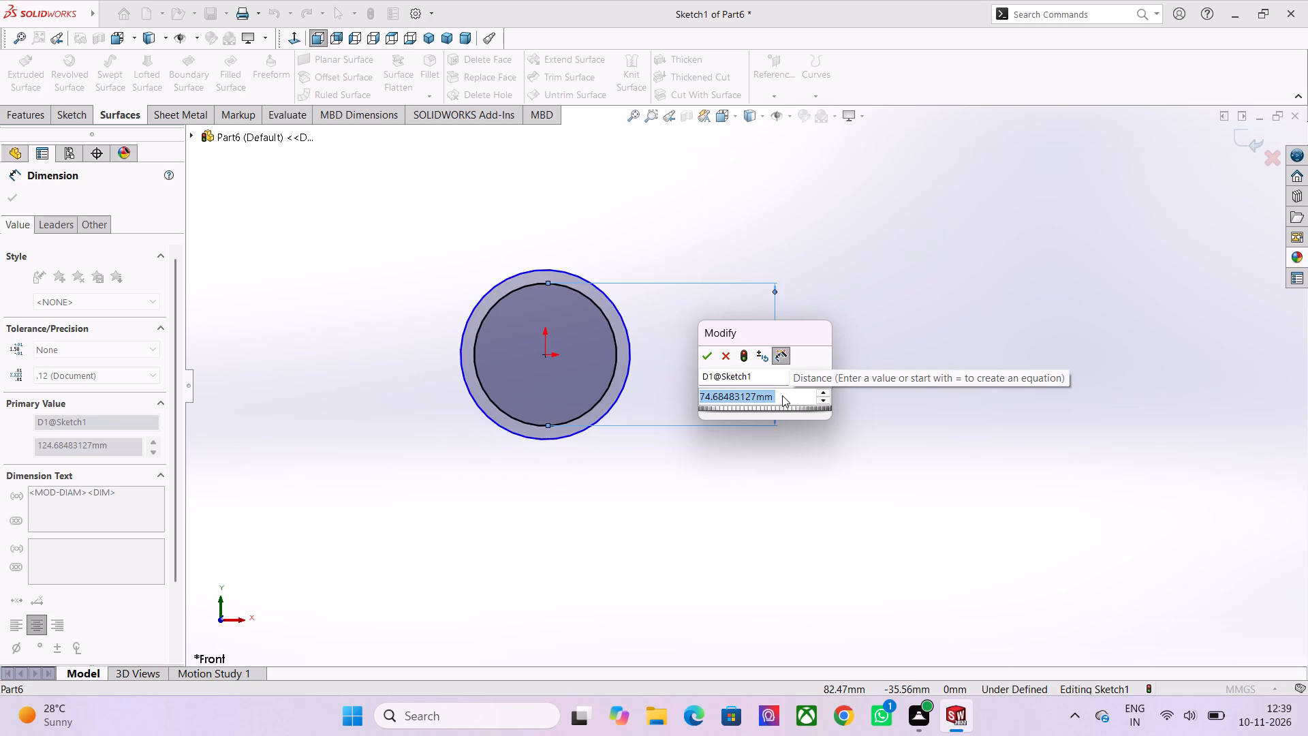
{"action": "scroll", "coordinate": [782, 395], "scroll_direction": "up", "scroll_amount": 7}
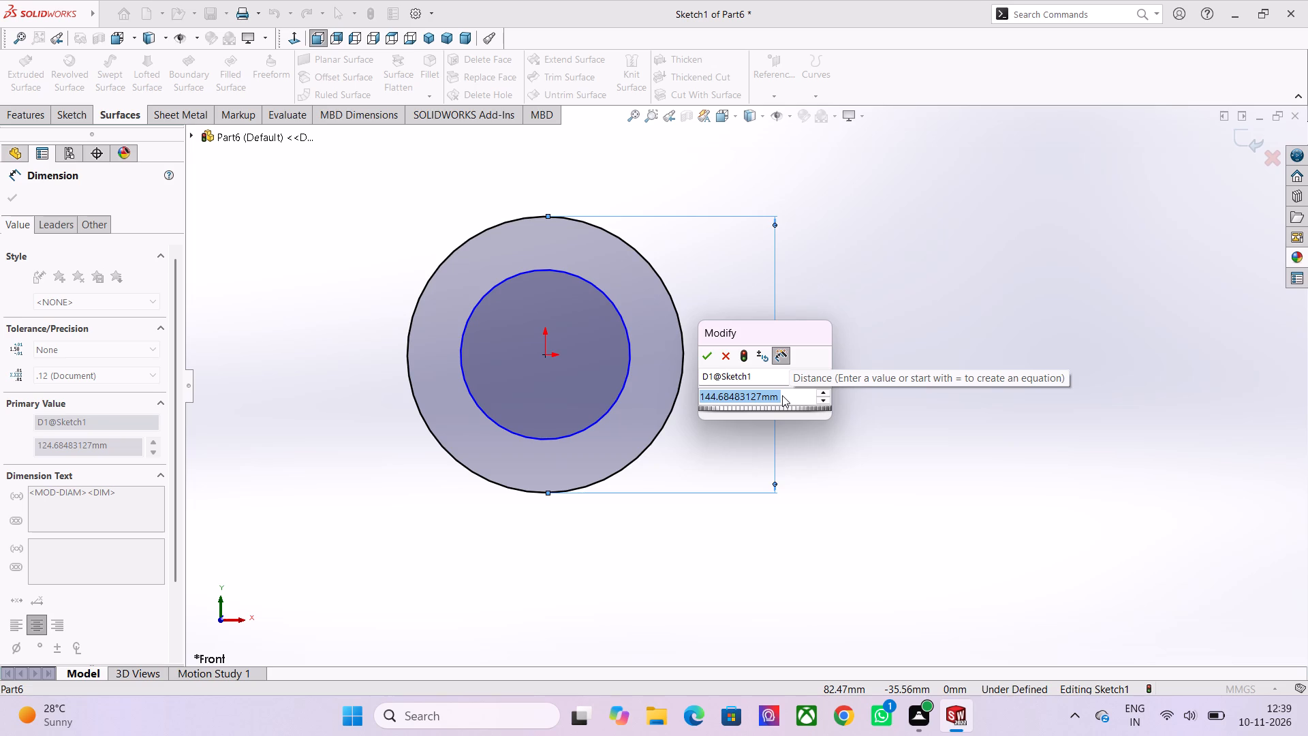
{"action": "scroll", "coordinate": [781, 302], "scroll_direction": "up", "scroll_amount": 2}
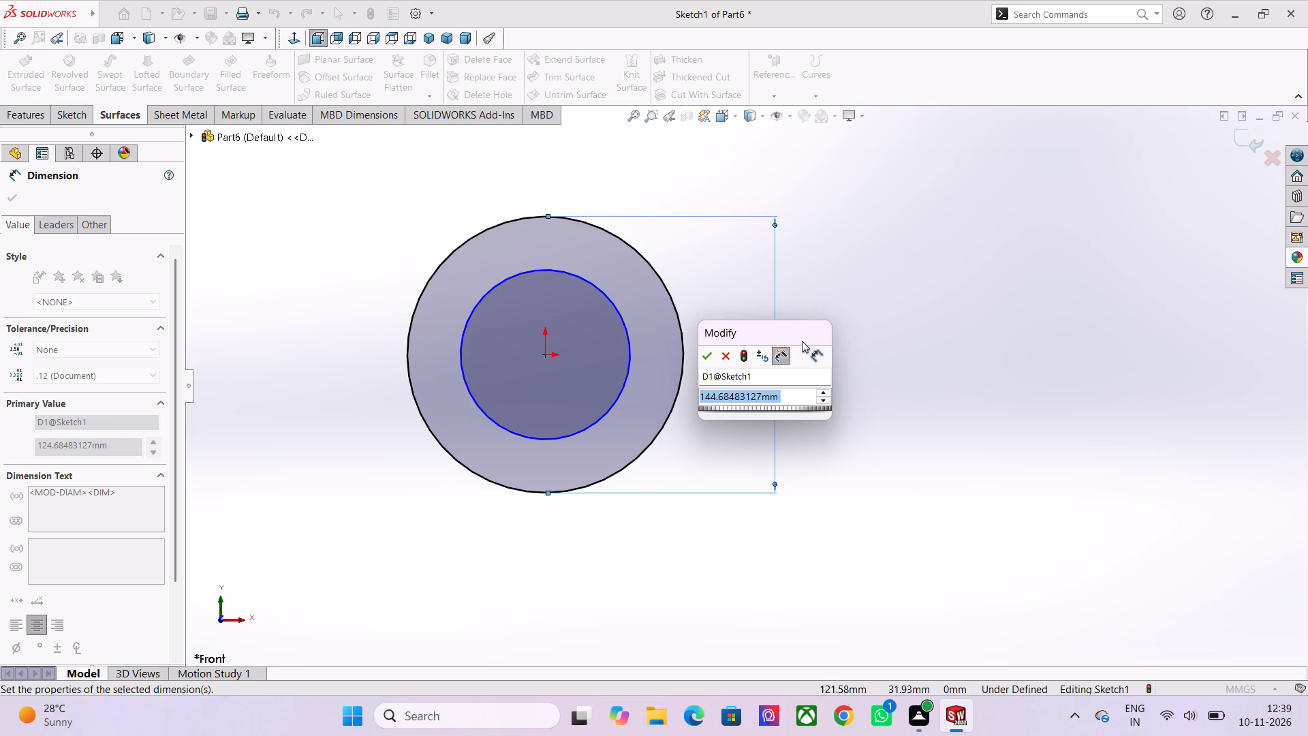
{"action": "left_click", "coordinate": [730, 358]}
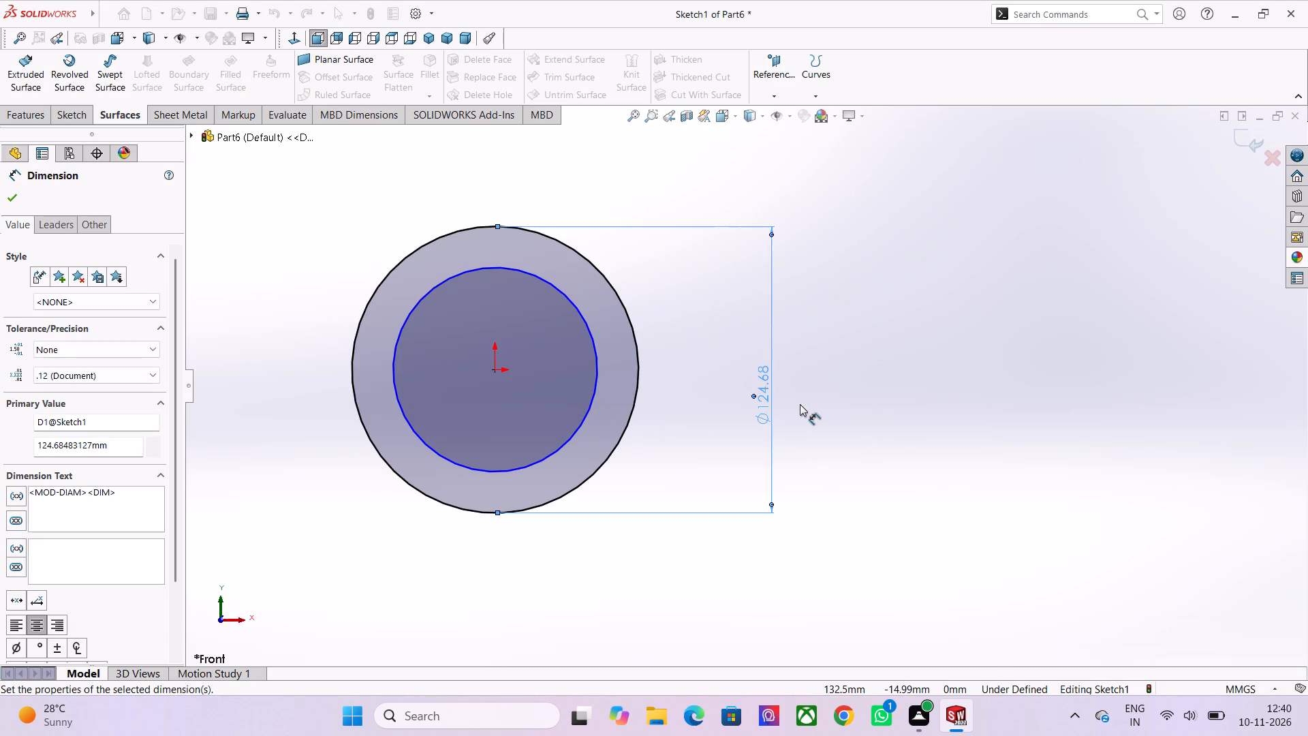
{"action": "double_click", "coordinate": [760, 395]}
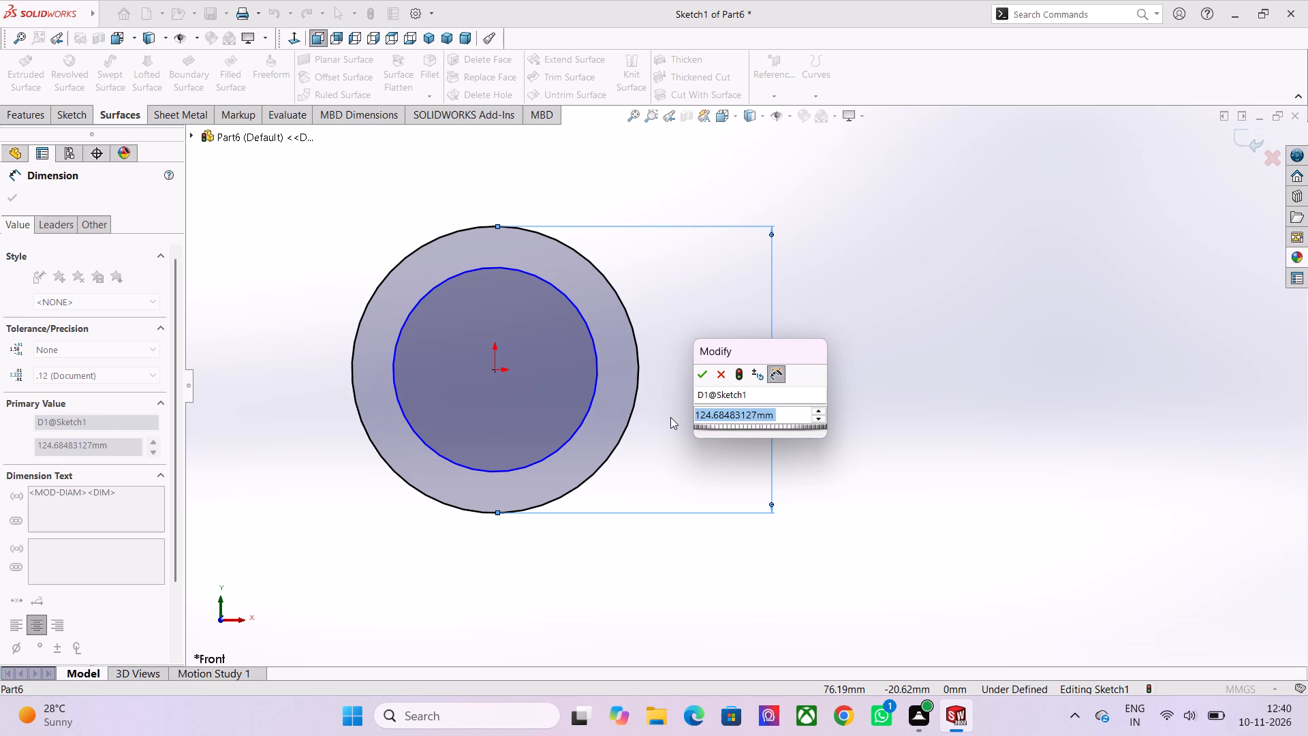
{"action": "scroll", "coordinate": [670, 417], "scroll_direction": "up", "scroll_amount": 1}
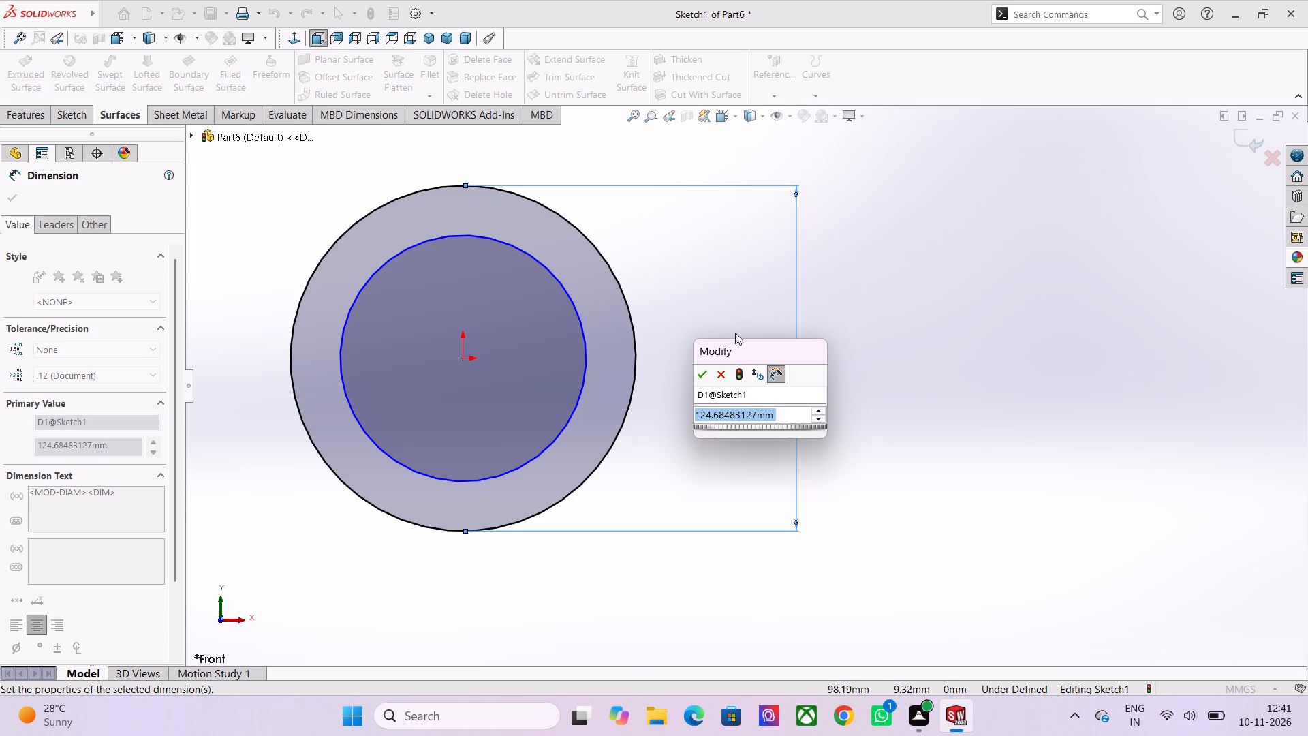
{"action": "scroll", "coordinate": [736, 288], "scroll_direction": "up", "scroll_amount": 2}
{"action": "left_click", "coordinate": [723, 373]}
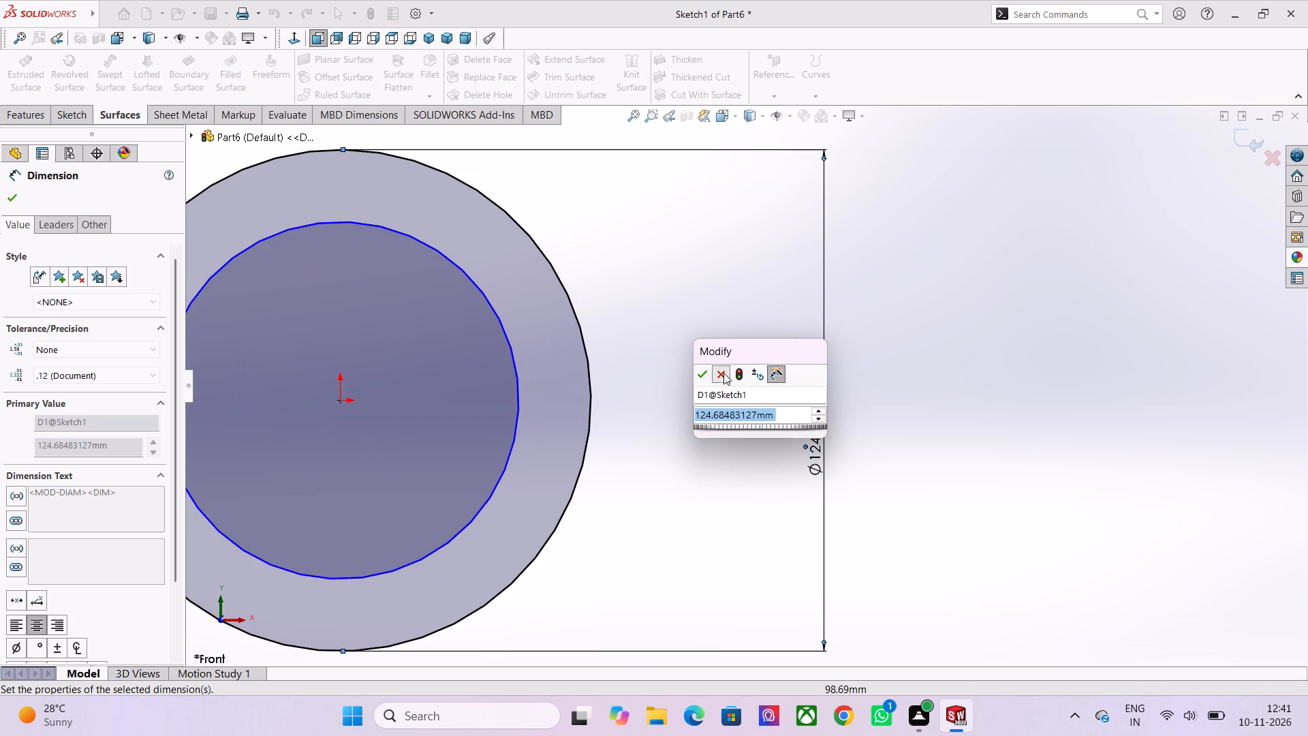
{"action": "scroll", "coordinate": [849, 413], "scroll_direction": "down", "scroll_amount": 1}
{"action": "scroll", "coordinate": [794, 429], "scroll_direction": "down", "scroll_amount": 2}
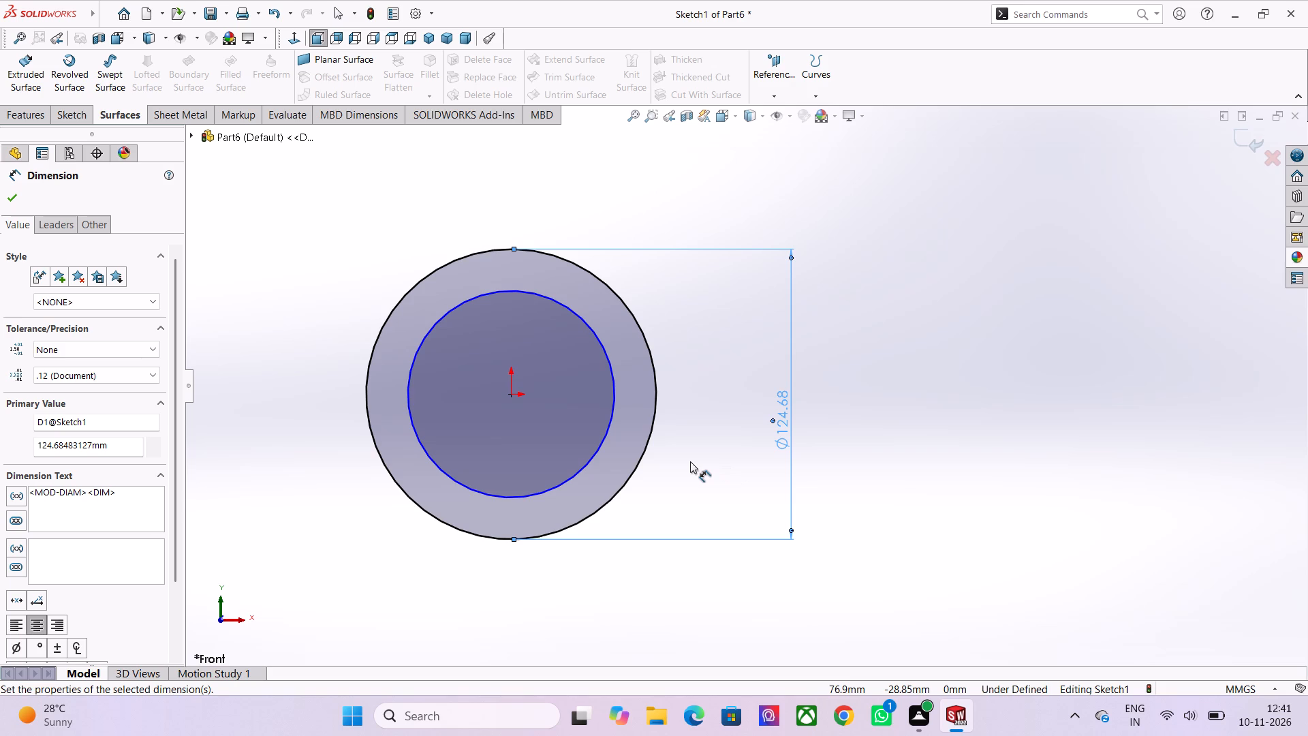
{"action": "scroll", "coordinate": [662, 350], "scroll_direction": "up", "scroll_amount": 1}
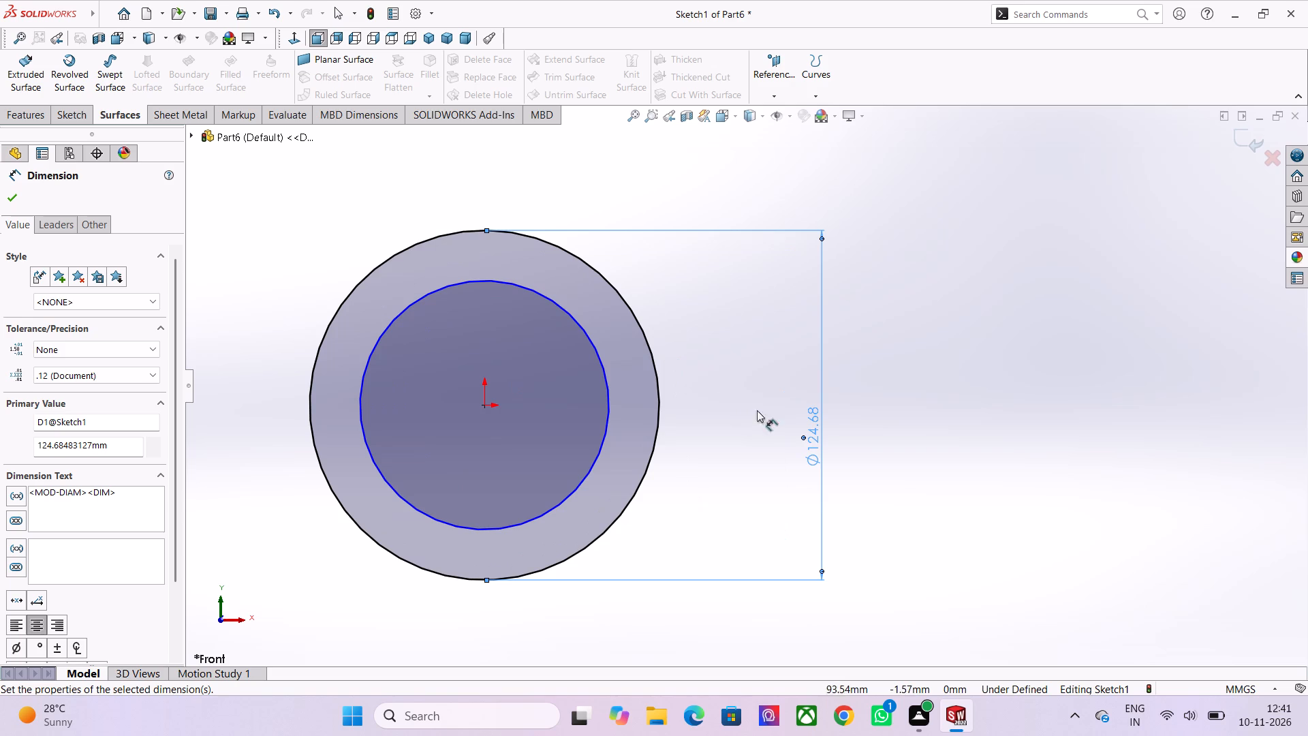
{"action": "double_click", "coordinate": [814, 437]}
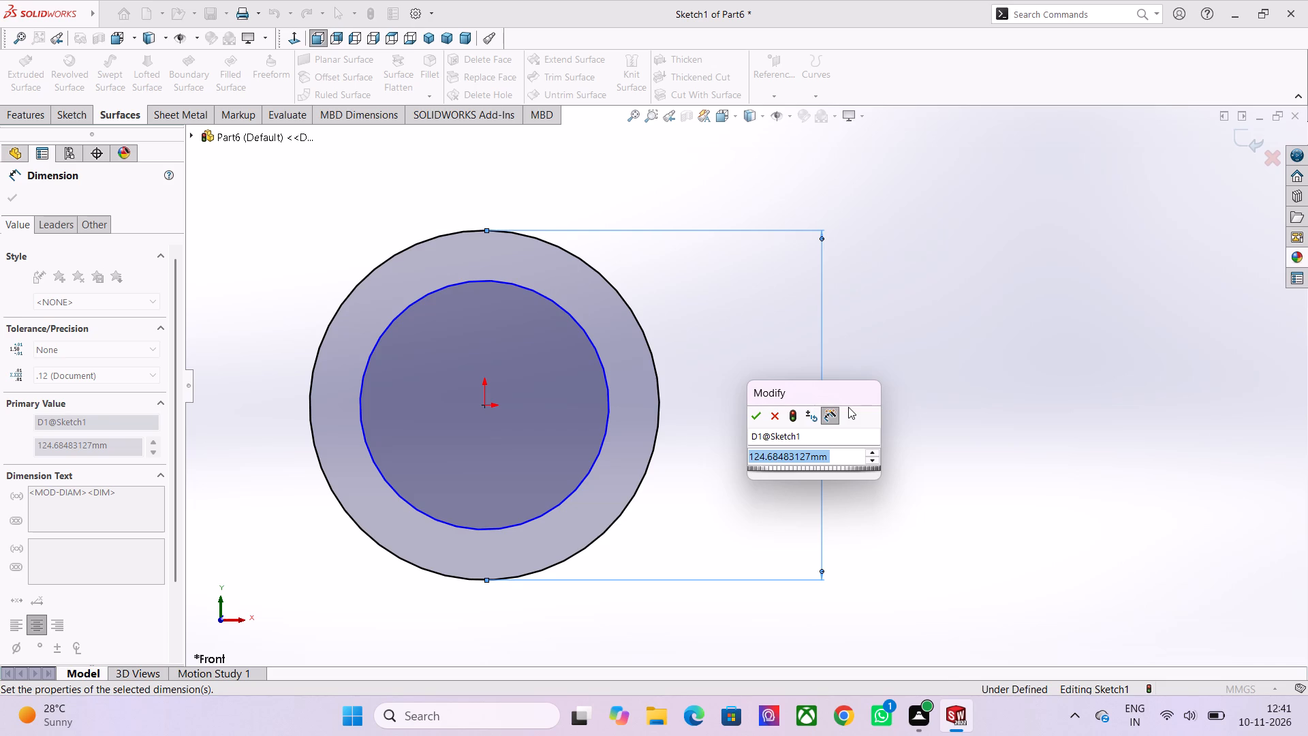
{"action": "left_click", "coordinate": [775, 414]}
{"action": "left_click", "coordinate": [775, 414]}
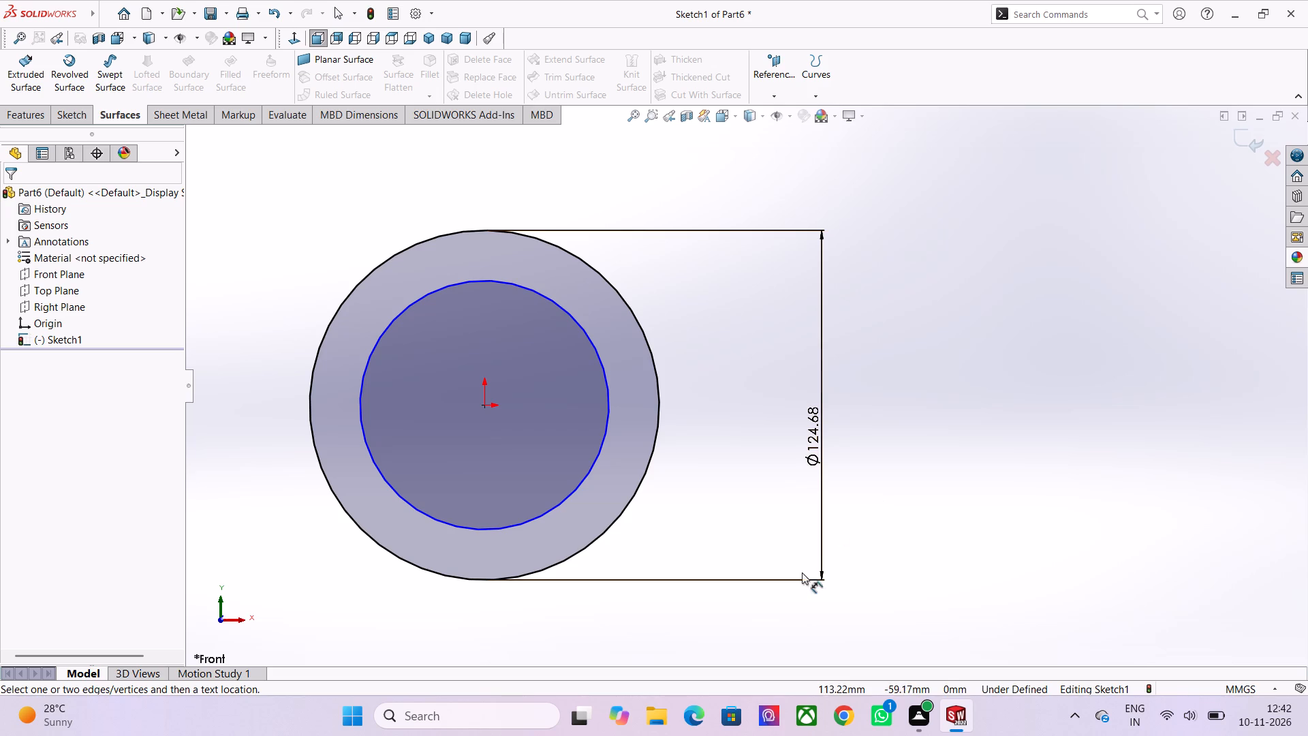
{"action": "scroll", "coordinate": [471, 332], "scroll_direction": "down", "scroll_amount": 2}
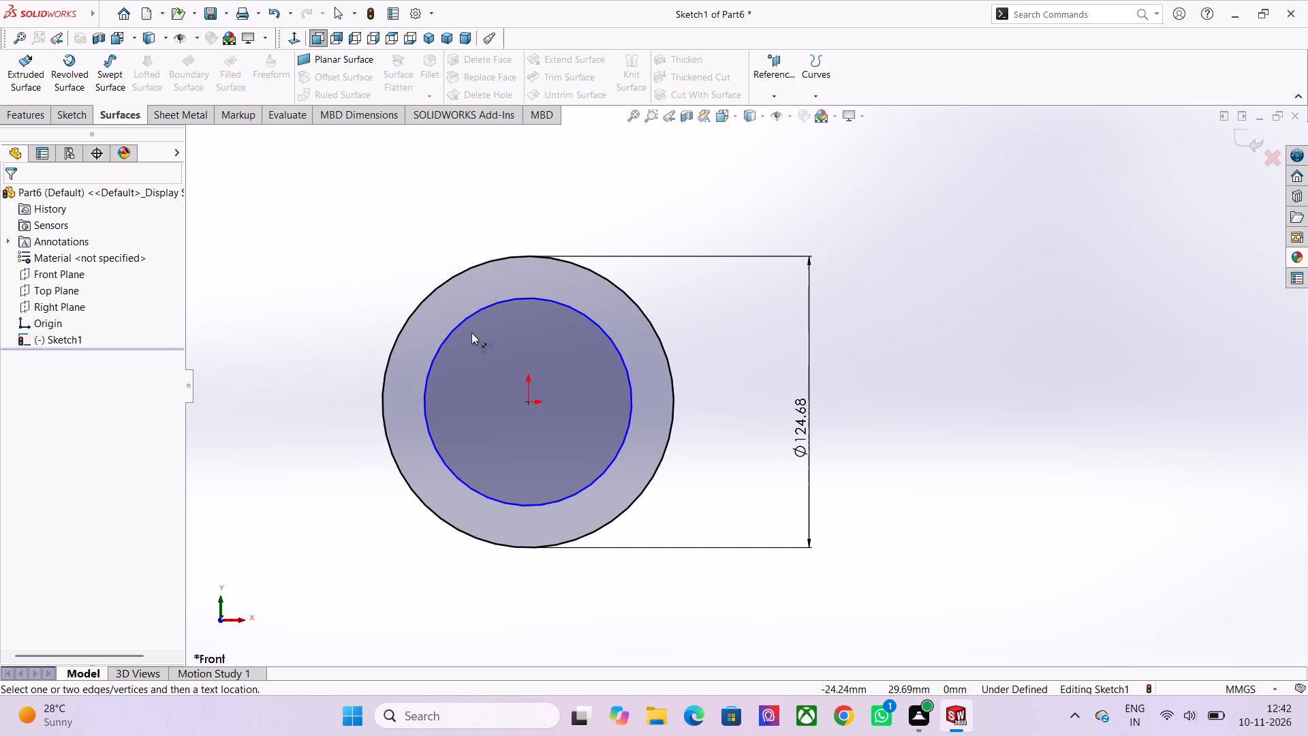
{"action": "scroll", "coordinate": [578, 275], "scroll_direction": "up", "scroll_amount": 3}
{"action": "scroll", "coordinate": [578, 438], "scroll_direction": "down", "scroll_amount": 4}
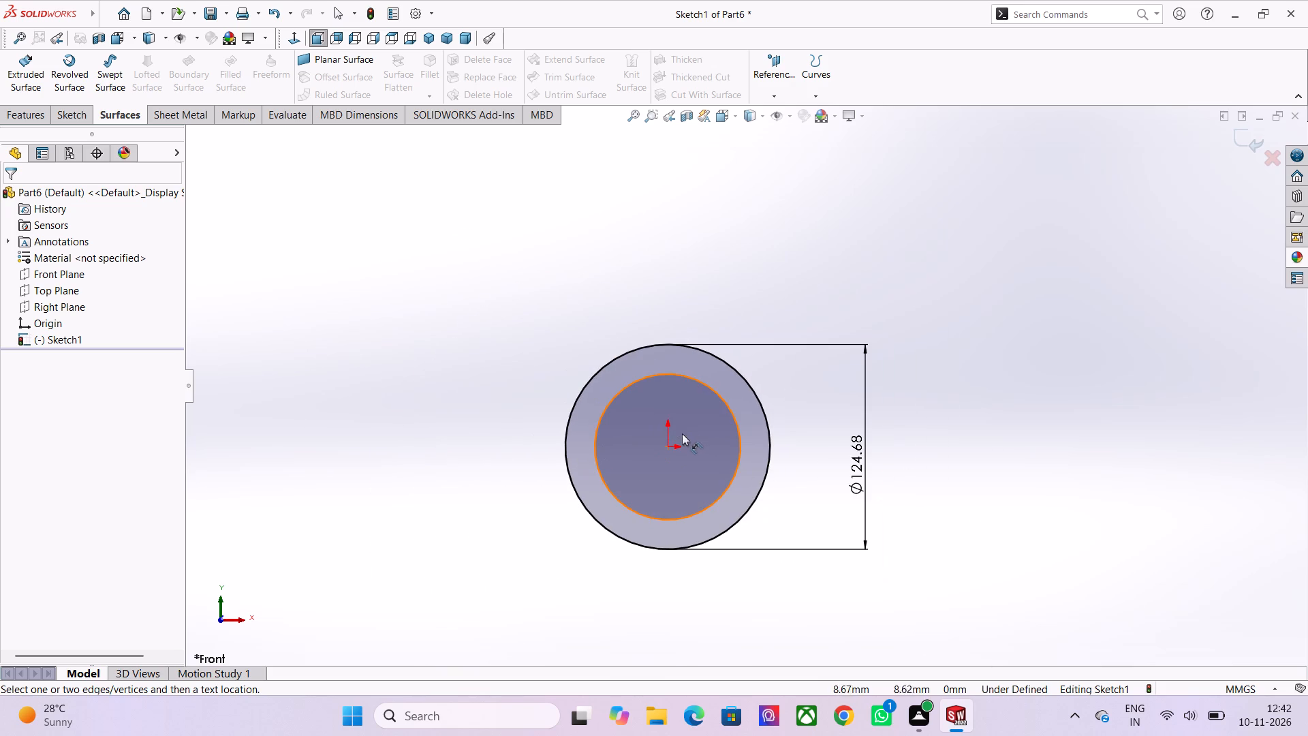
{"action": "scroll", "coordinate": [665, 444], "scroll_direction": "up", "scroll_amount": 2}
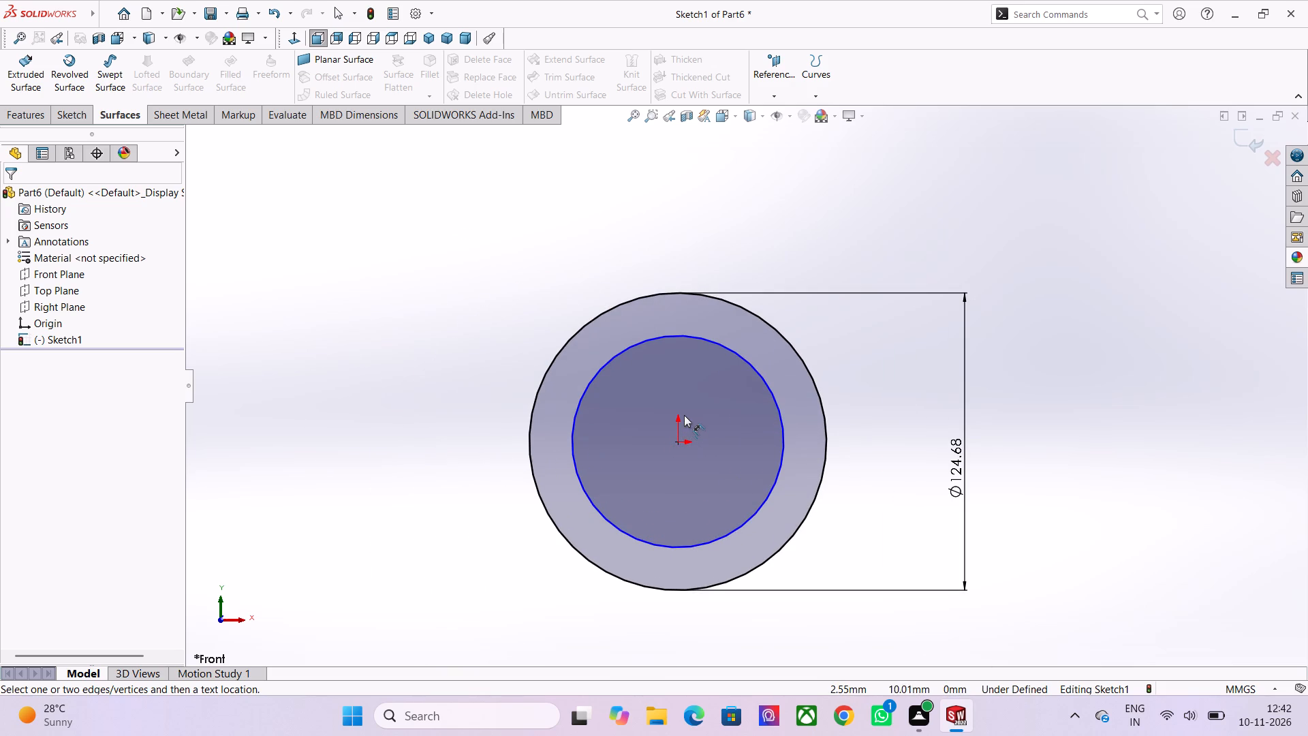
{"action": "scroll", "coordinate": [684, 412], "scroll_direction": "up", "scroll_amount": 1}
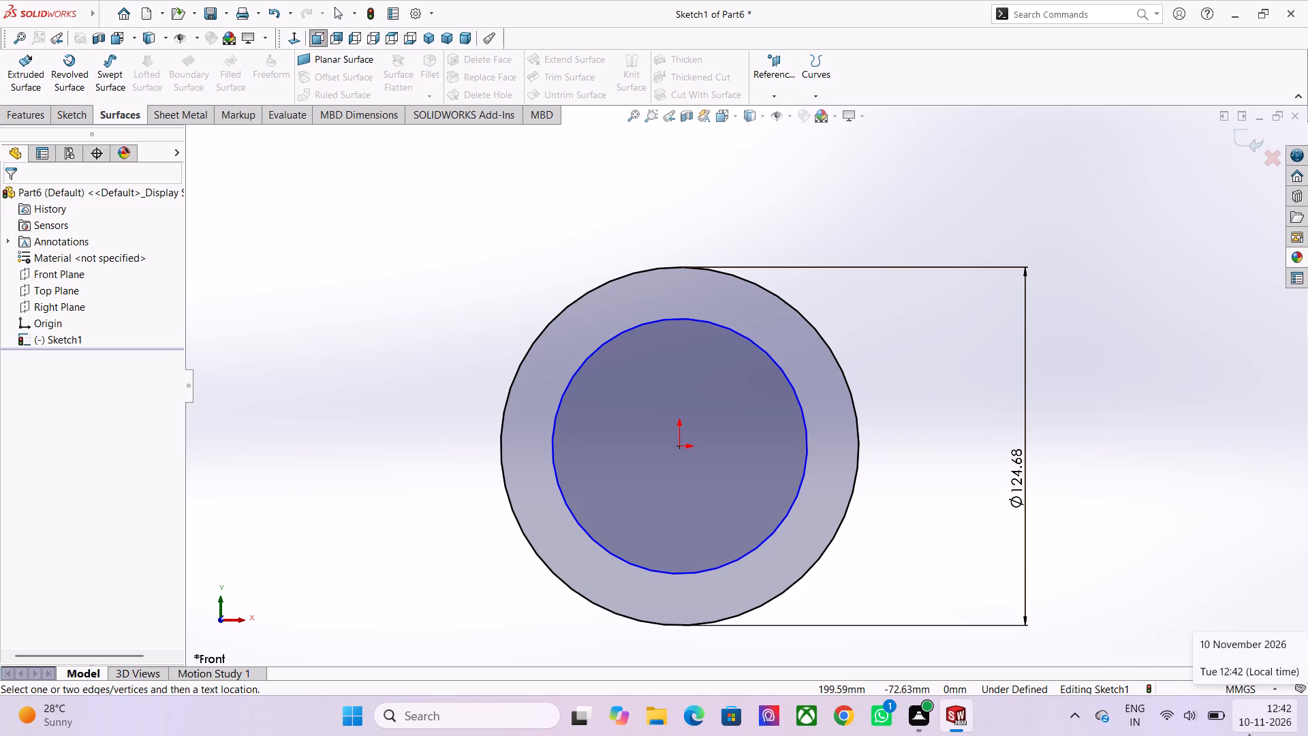
Undo the outer circle's diameter dimension and both concentric circles, back to the empty Front Plane sketch.
{"action": "left_click", "coordinate": [275, 10]}
{"action": "left_click", "coordinate": [275, 10]}
{"action": "left_click", "coordinate": [275, 10]}
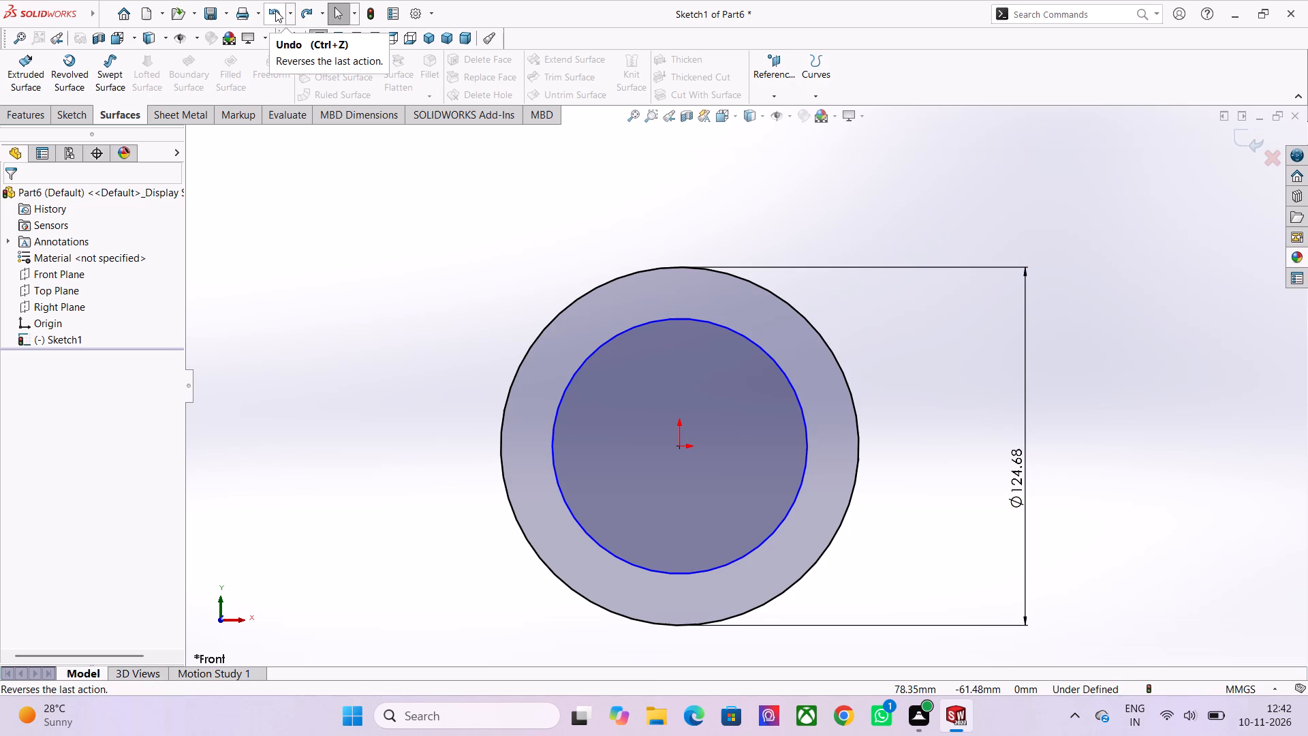
{"action": "left_click", "coordinate": [275, 10]}
{"action": "double_click", "coordinate": [275, 10]}
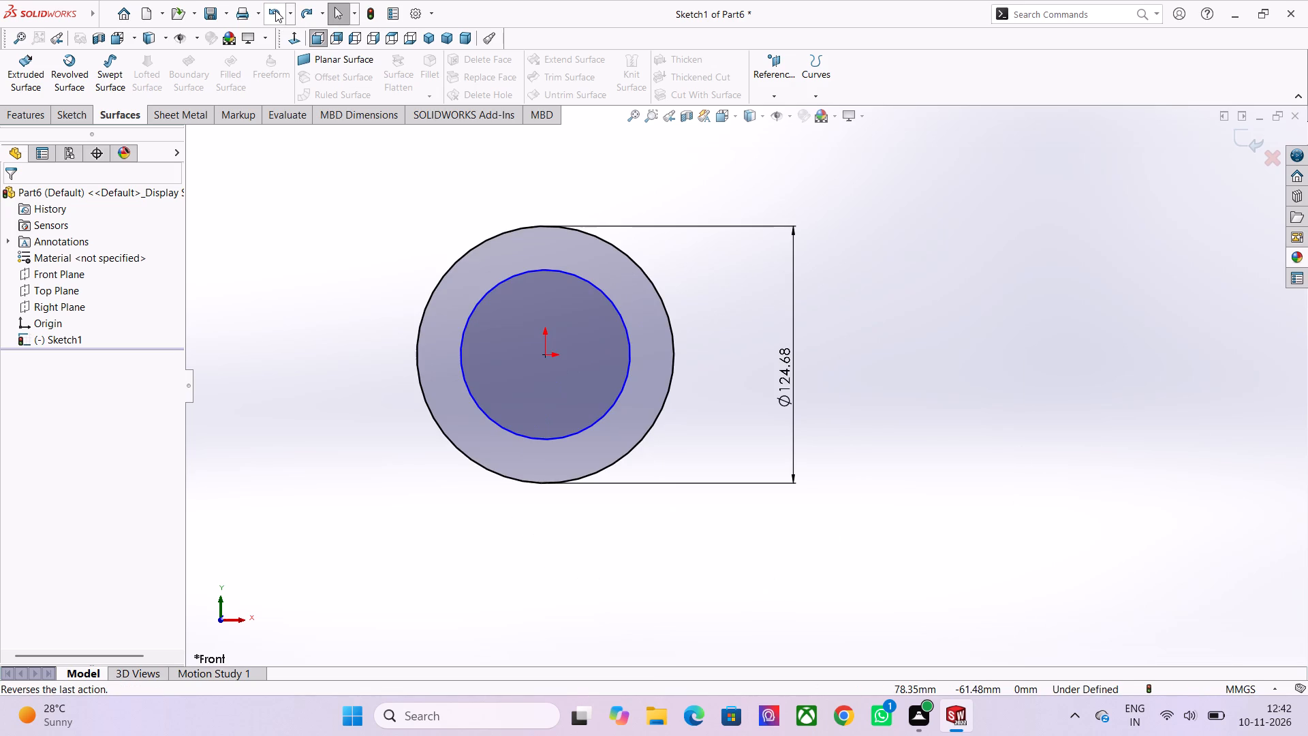
{"action": "double_click", "coordinate": [270, 7]}
{"action": "left_click", "coordinate": [270, 7]}
{"action": "left_click", "coordinate": [270, 7]}
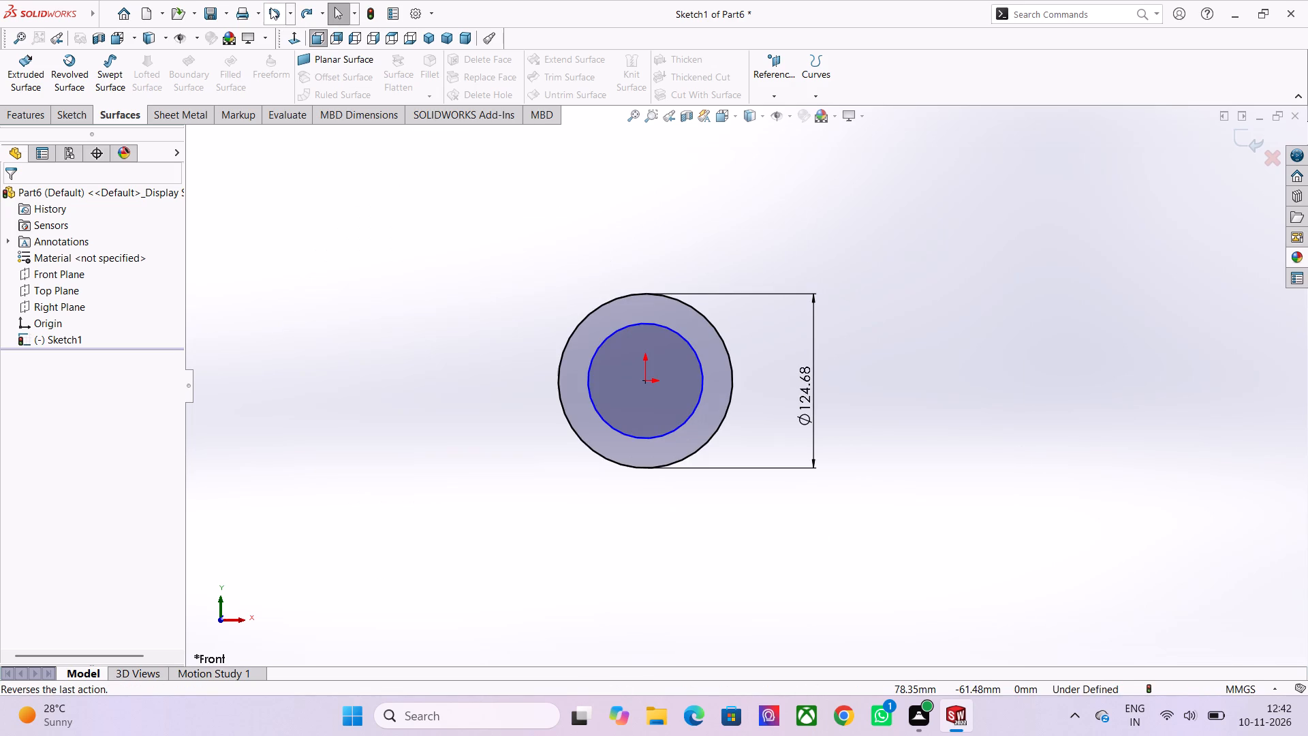
{"action": "left_click", "coordinate": [270, 7]}
{"action": "left_click", "coordinate": [270, 7]}
{"action": "left_click", "coordinate": [270, 7]}
{"action": "left_click", "coordinate": [270, 7]}
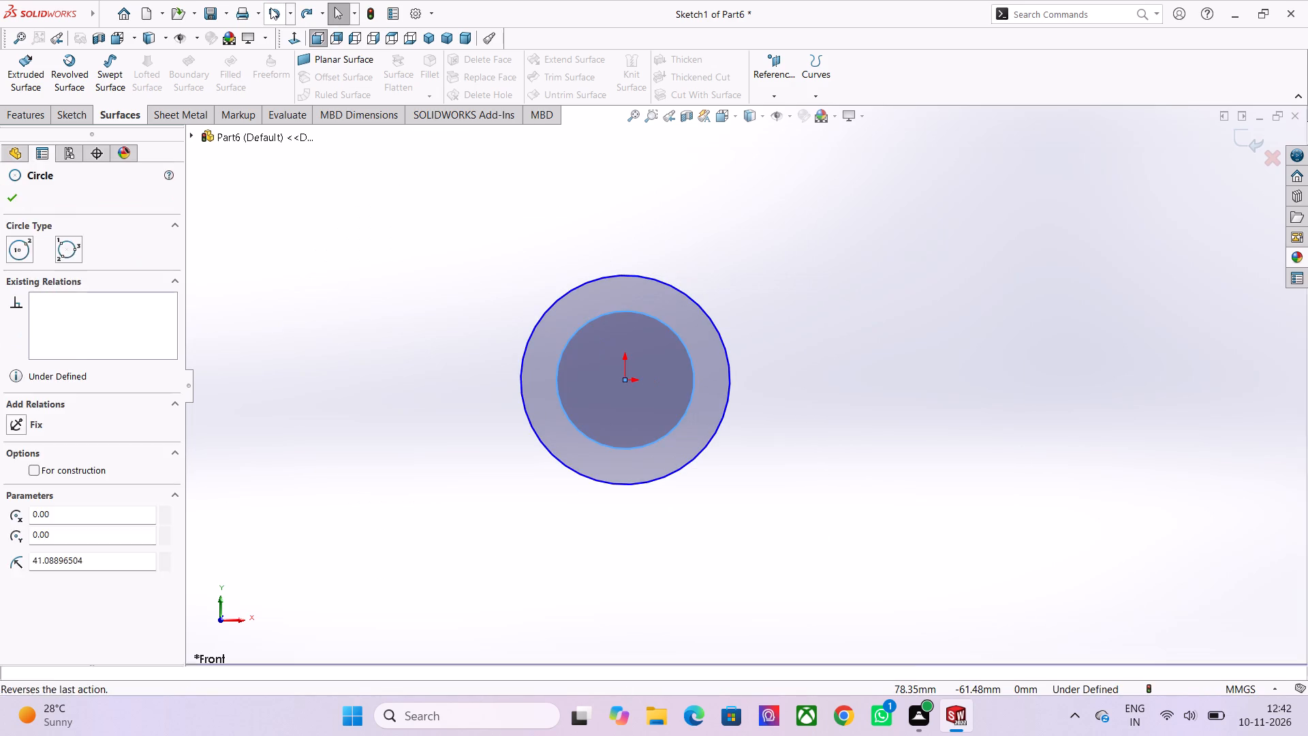
{"action": "left_click", "coordinate": [270, 7]}
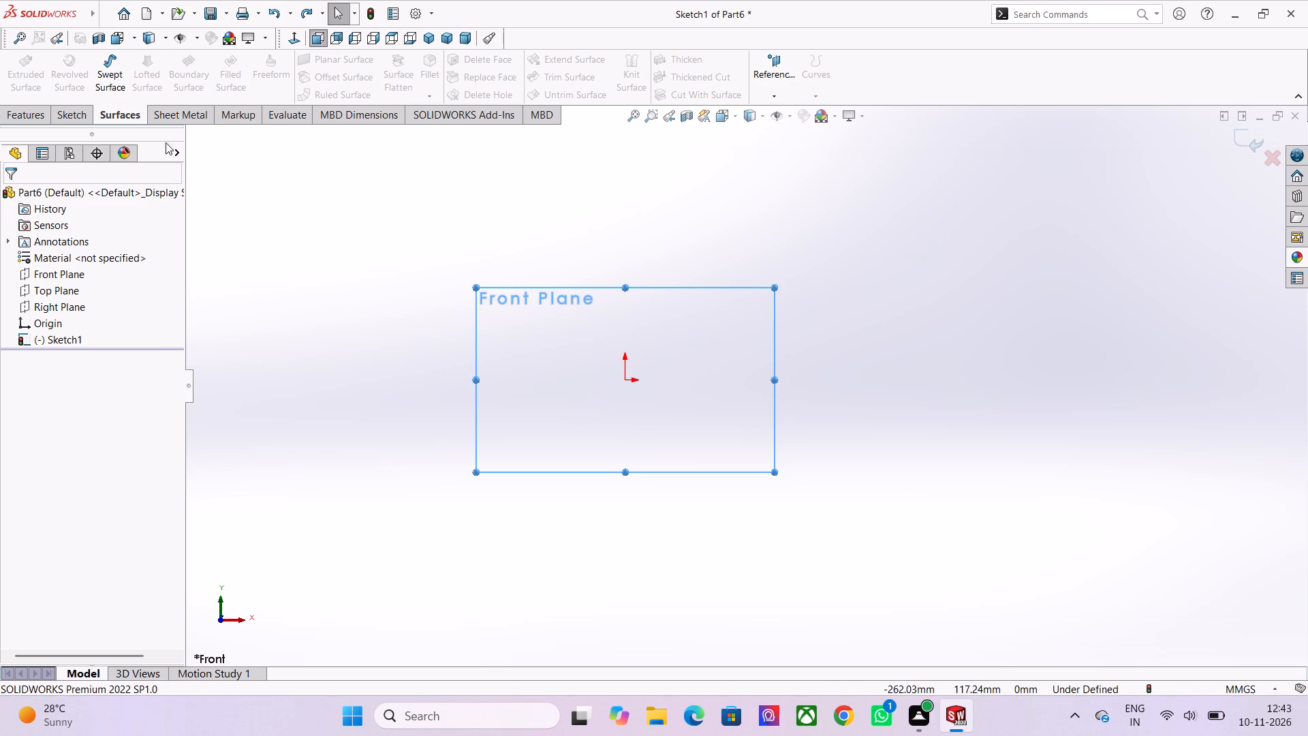
Exit the empty Front Plane sketch without starting another one.
{"action": "left_click", "coordinate": [80, 117]}
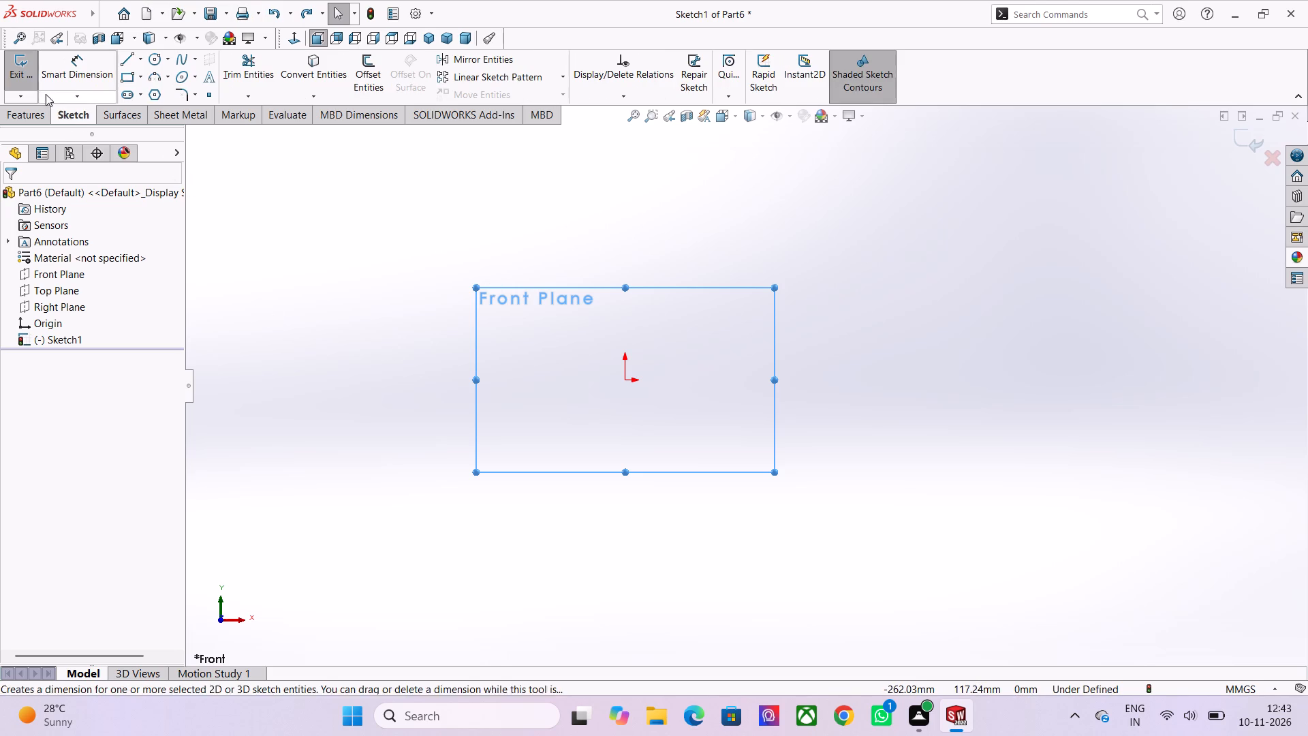
{"action": "left_click", "coordinate": [14, 73]}
{"action": "left_click", "coordinate": [14, 73]}
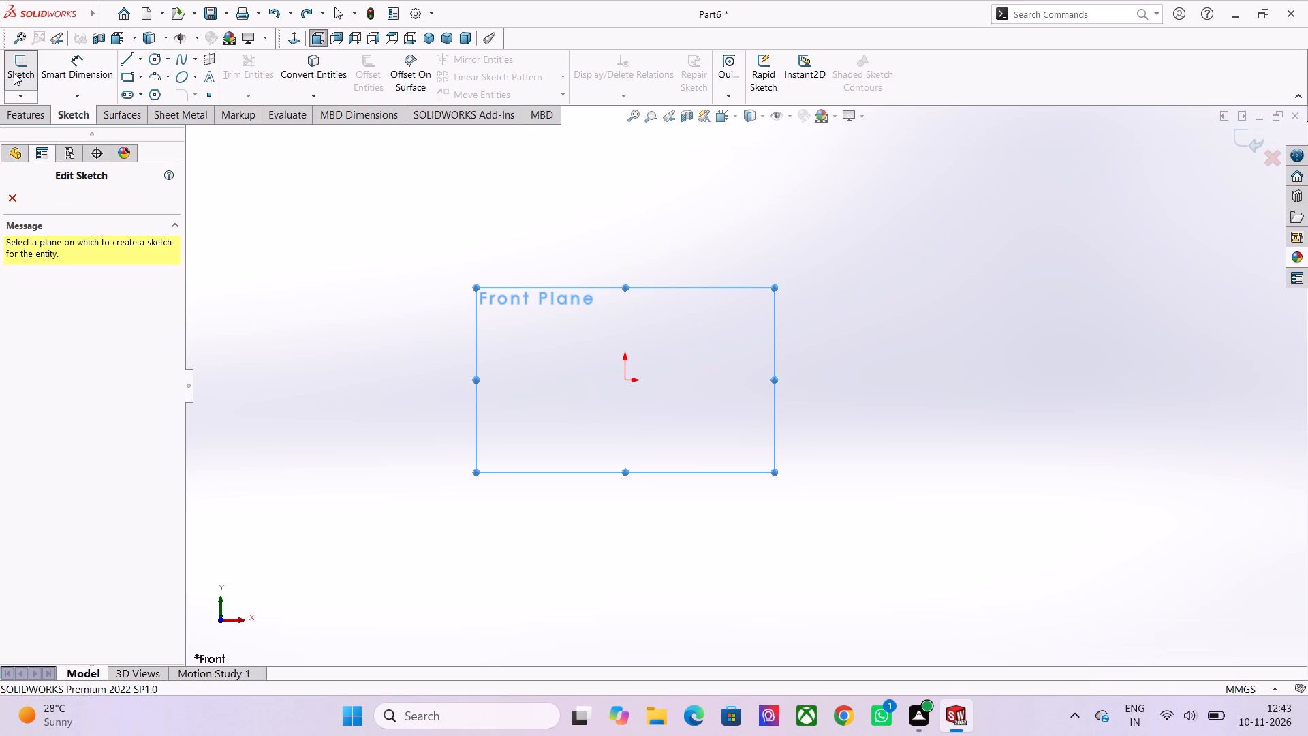
{"action": "left_click", "coordinate": [8, 197]}
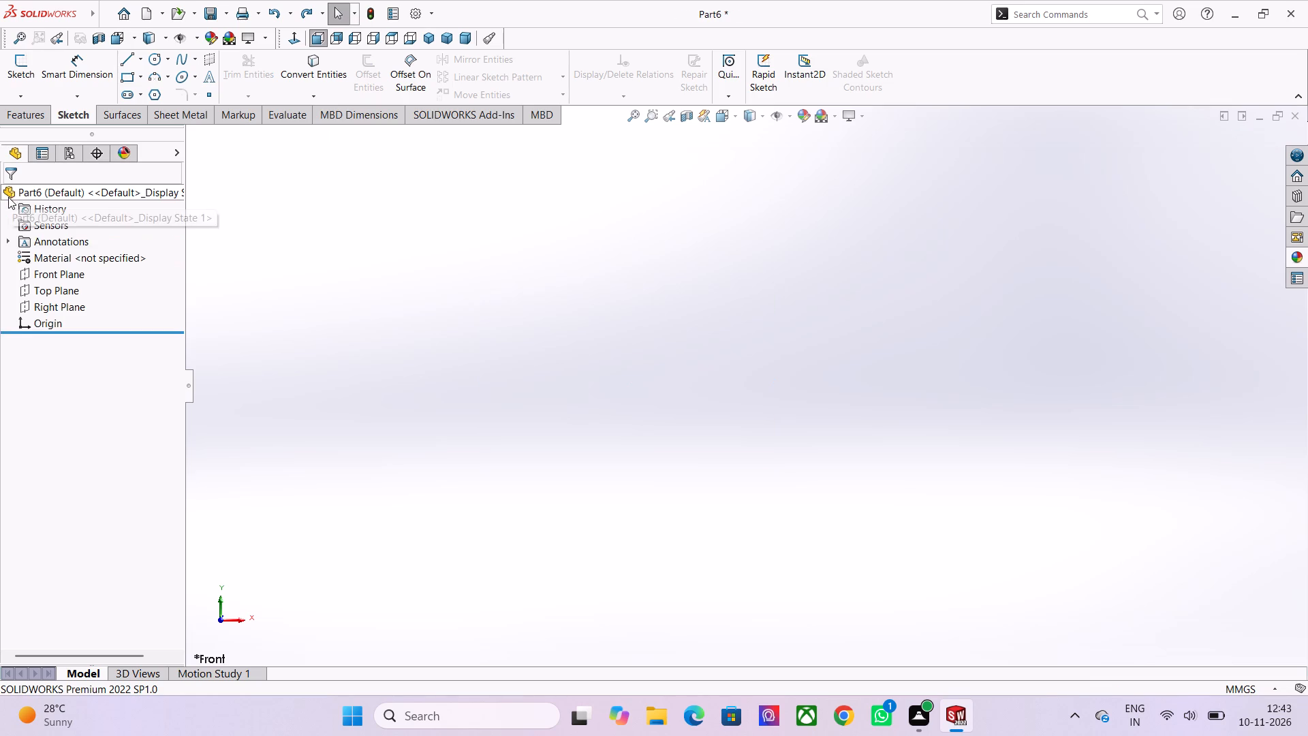
Start a new sketch on the Front Plane and draw a circle of about 105 mm radius centred on the origin.
{"action": "left_click", "coordinate": [68, 273]}
{"action": "left_click", "coordinate": [81, 247]}
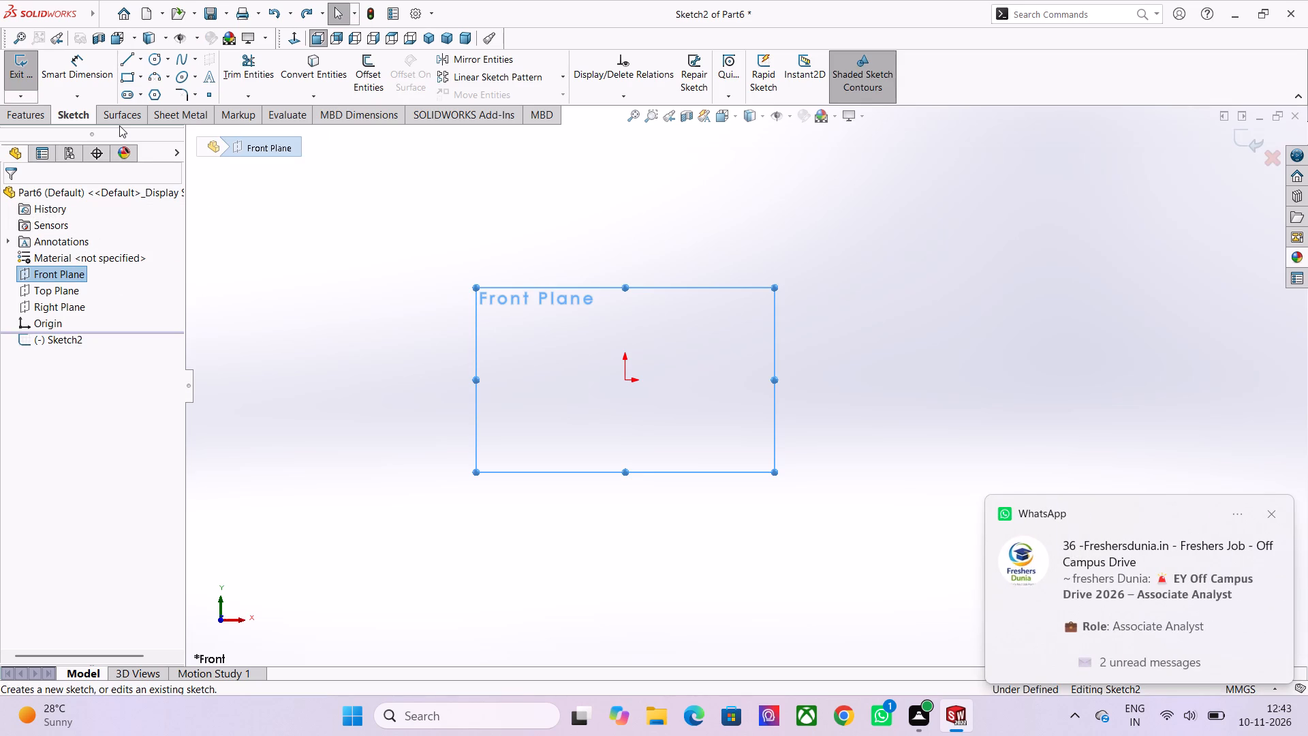
{"action": "left_click", "coordinate": [152, 56]}
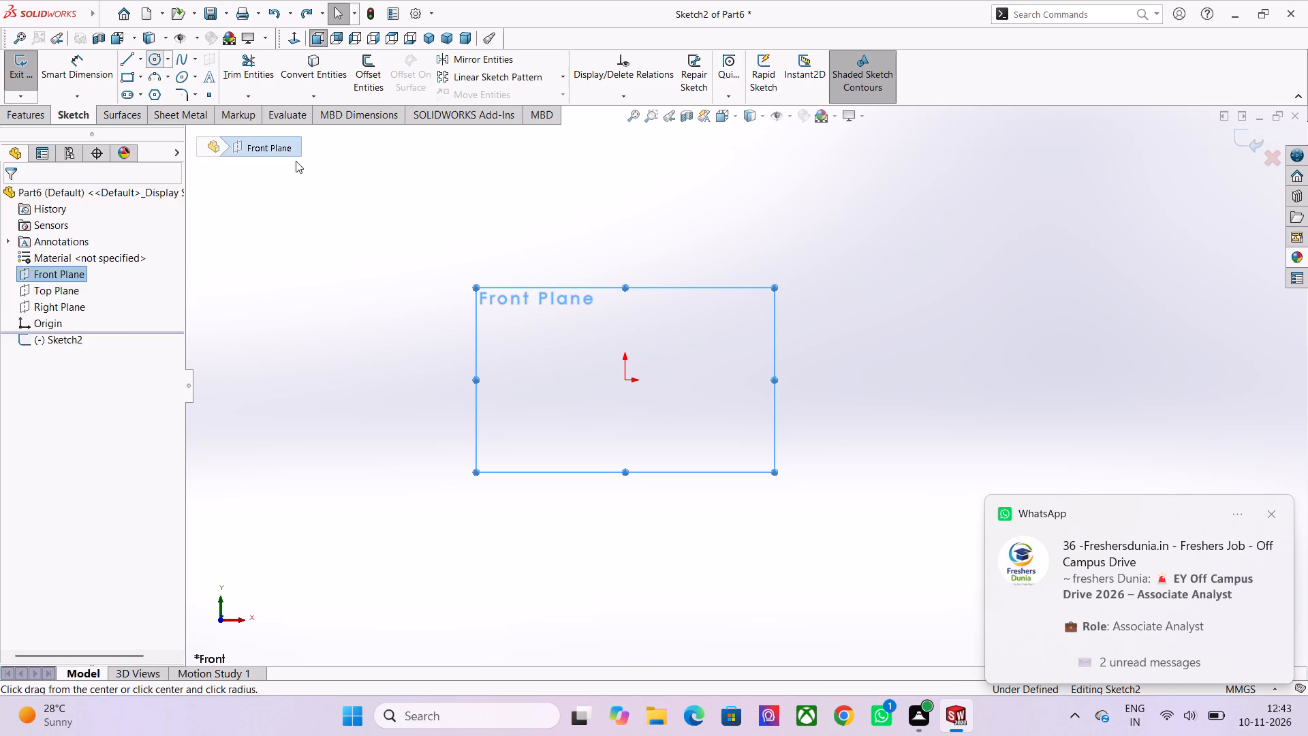
{"action": "left_click", "coordinate": [625, 383]}
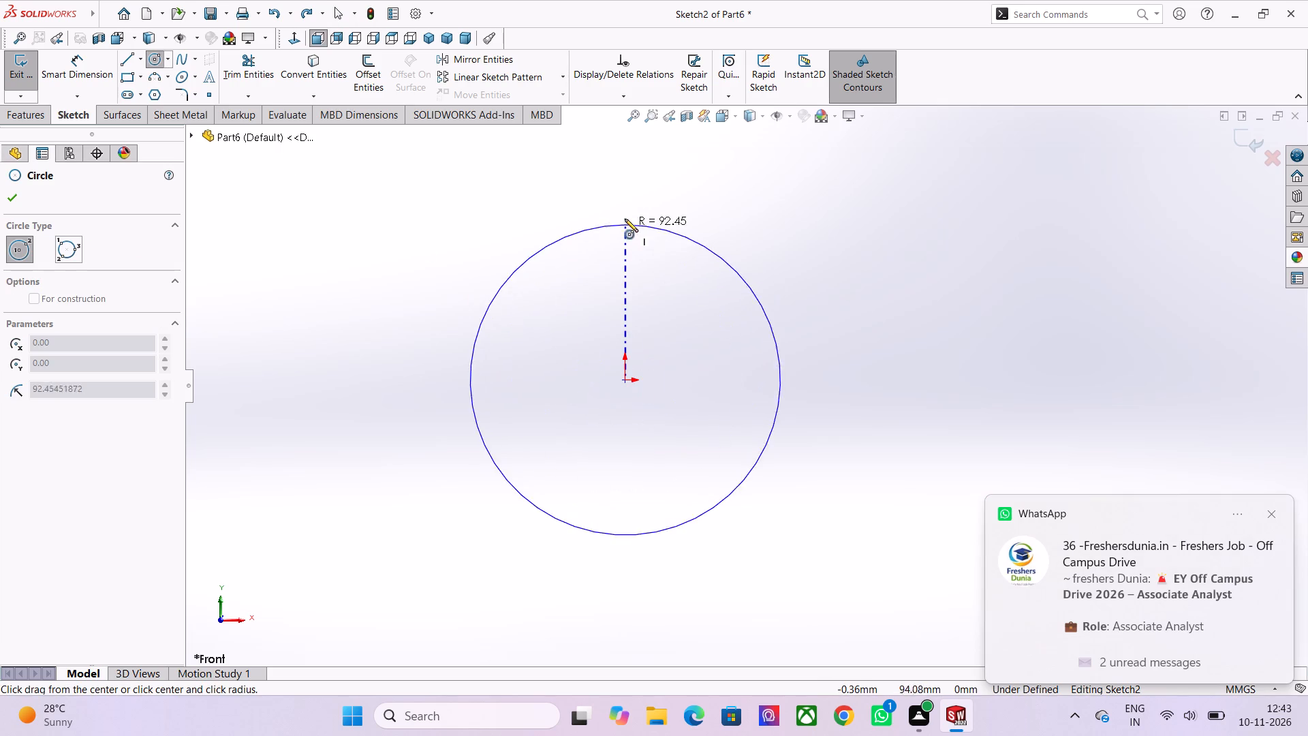
{"action": "left_click", "coordinate": [625, 203]}
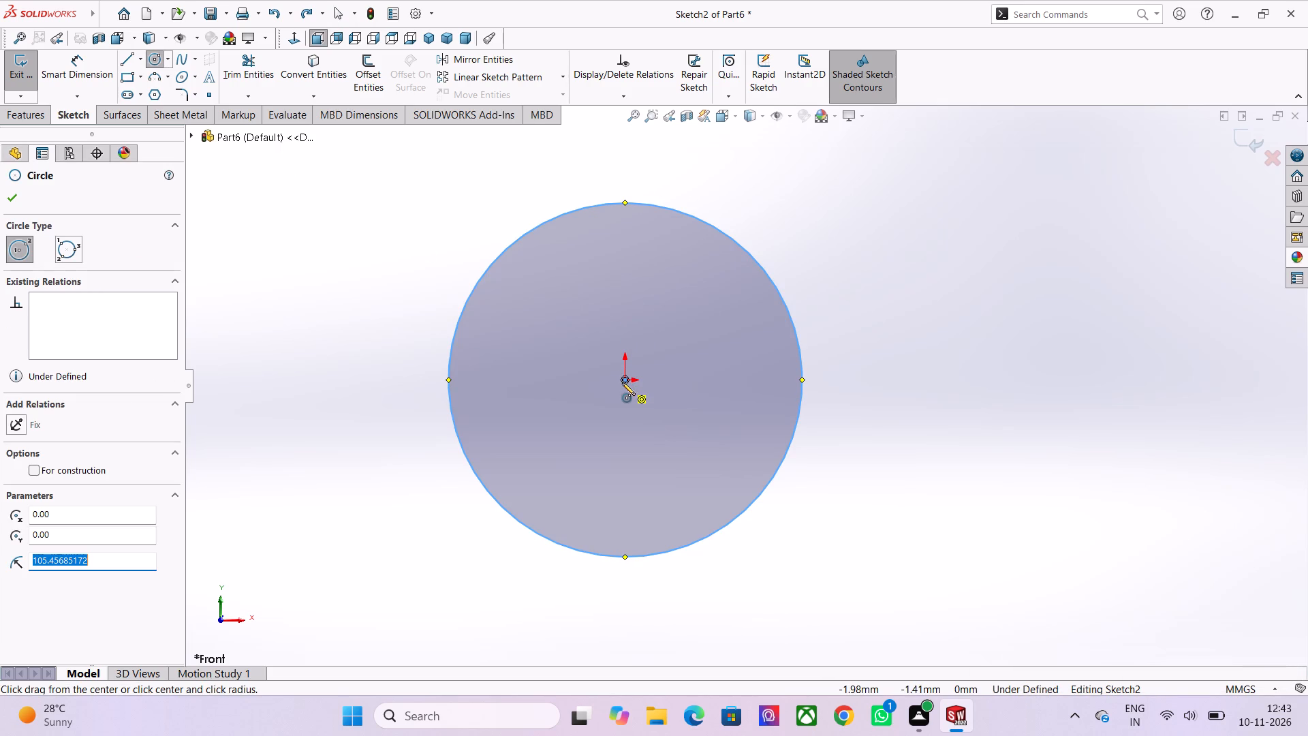
Draw a smaller concentric circle of about 68 mm radius centred on the origin, inside the first circle.
{"action": "left_click", "coordinate": [624, 378]}
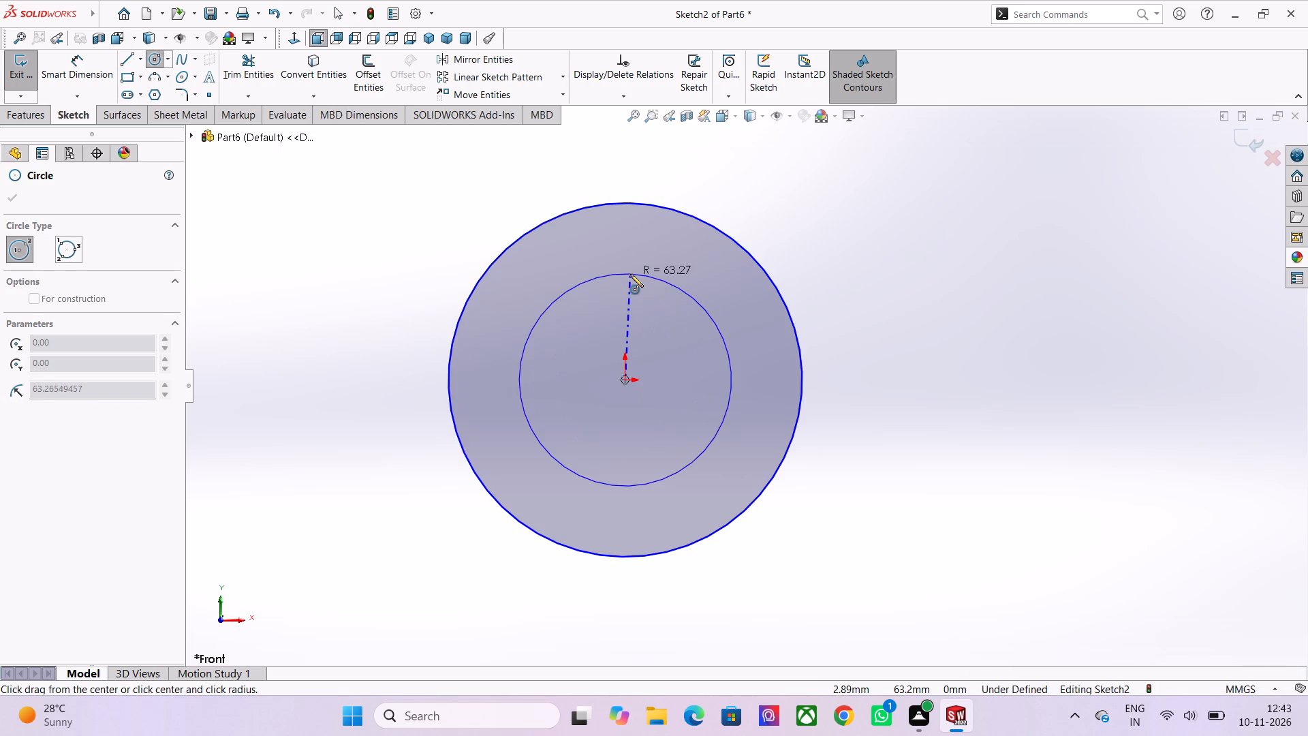
{"action": "left_click", "coordinate": [630, 266]}
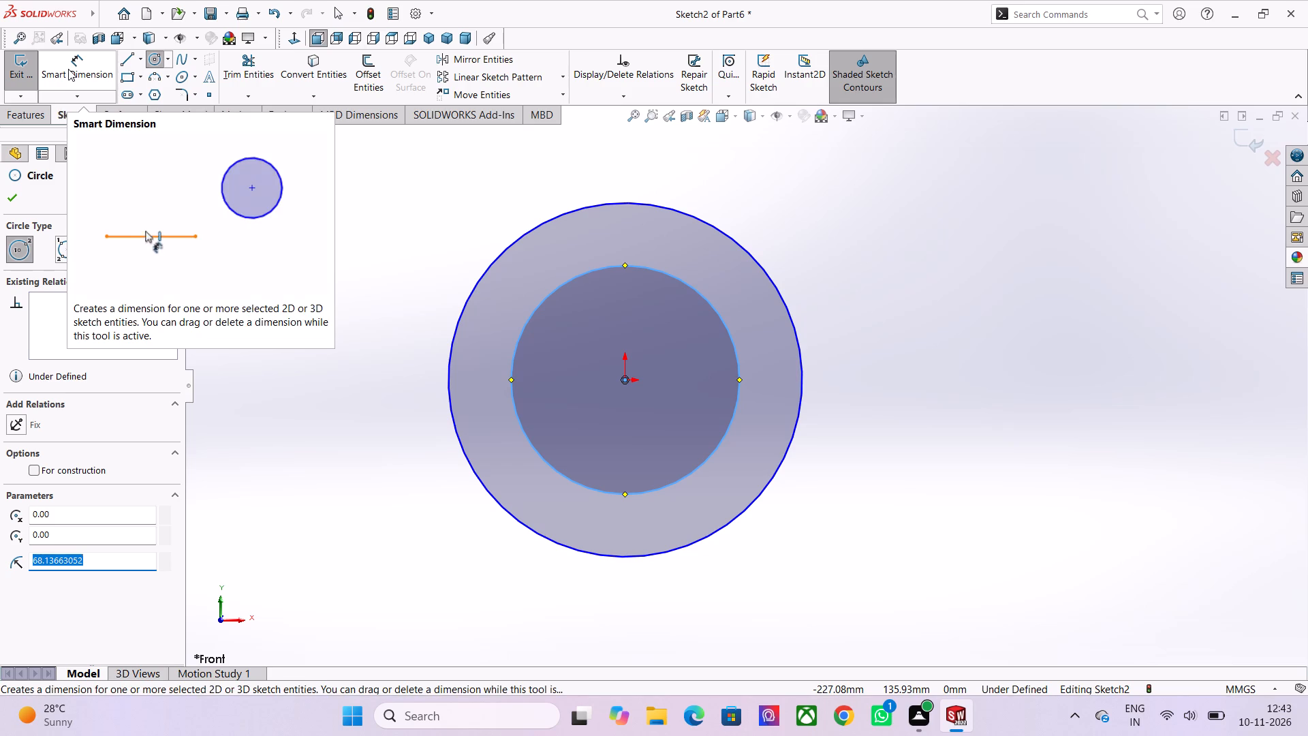
Draw a vertical line of about 211 mm through the origin, from the top to the bottom of the outer circle.
{"action": "left_click", "coordinate": [123, 55]}
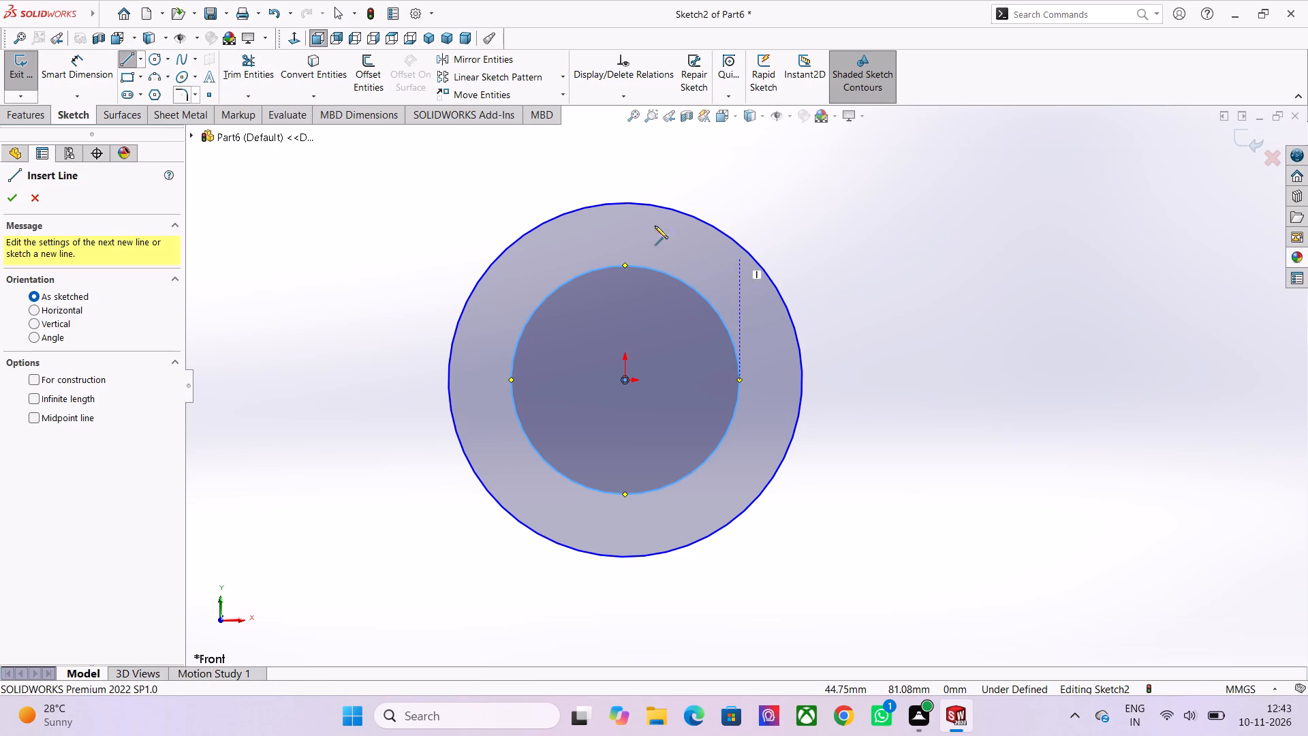
{"action": "left_click", "coordinate": [624, 202]}
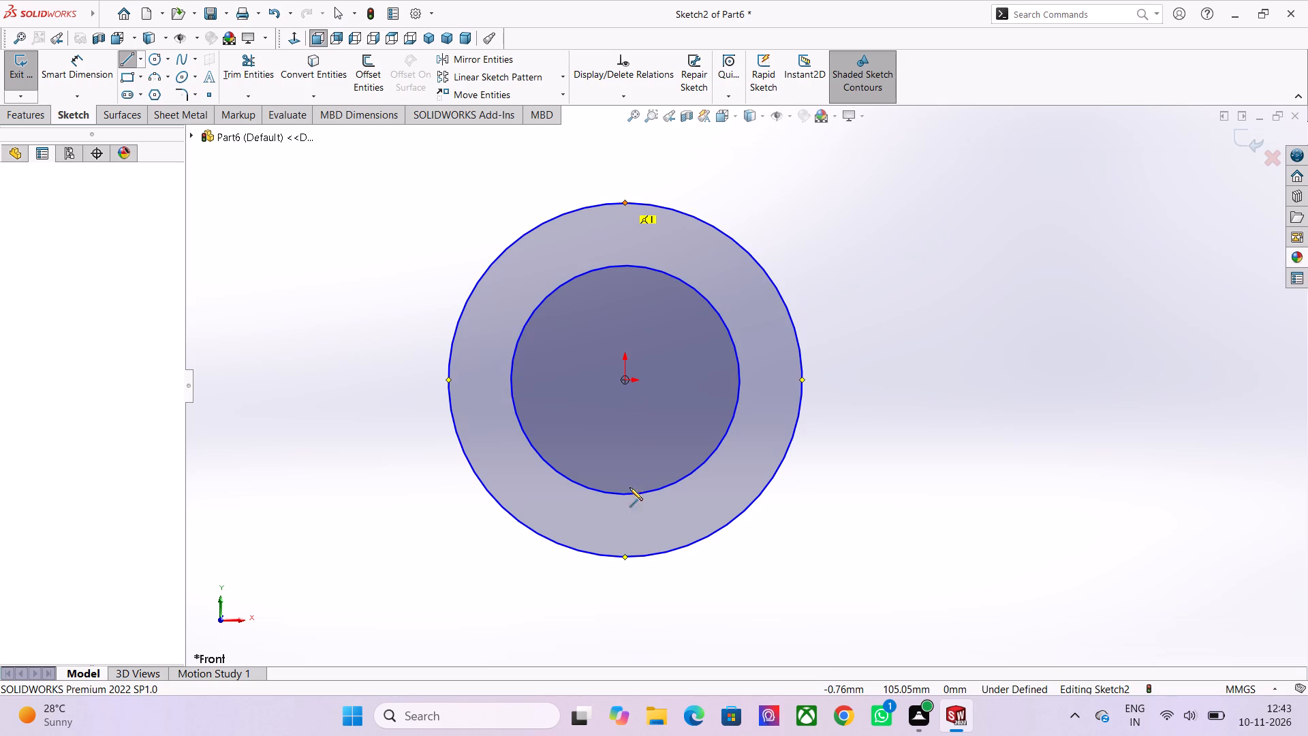
{"action": "left_click", "coordinate": [624, 557]}
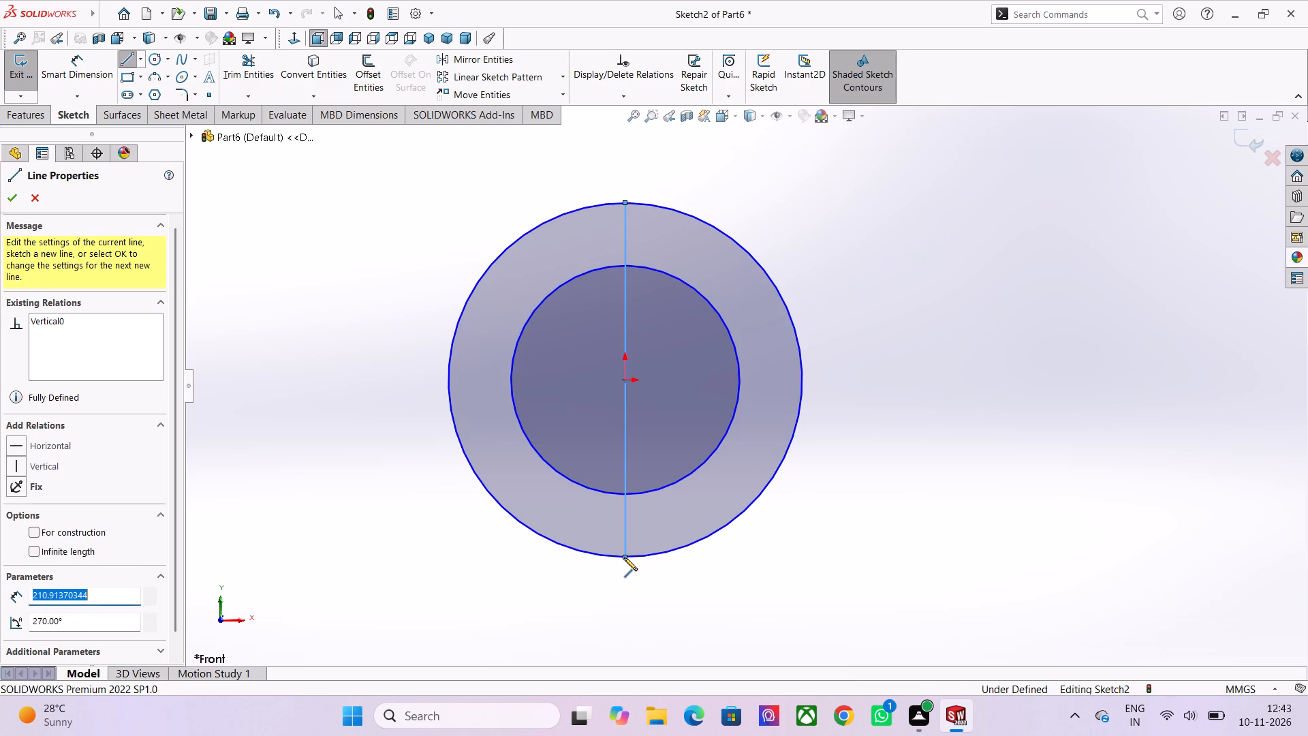
Dimension the outer circle to a diameter of 50 mm and the inner circle to a diameter of 34 mm.
{"action": "left_click", "coordinate": [71, 70]}
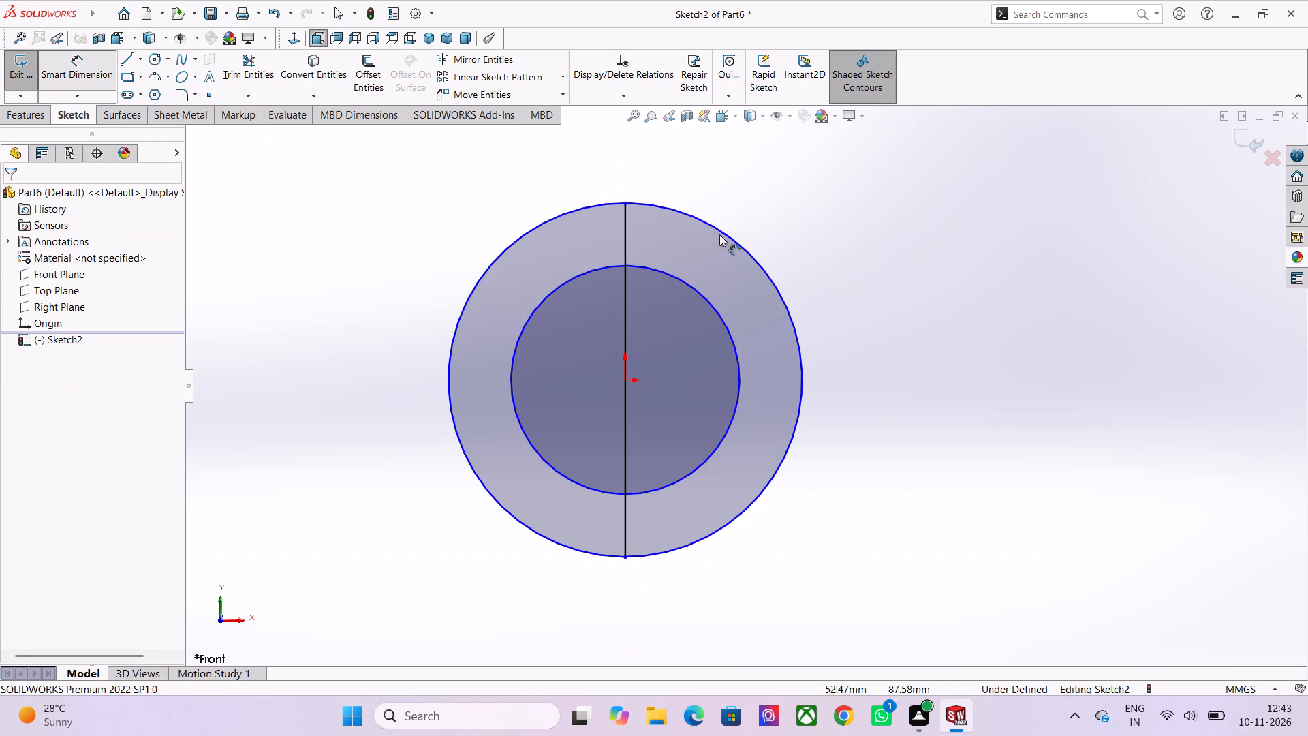
{"action": "left_click", "coordinate": [736, 239]}
{"action": "left_click", "coordinate": [918, 274]}
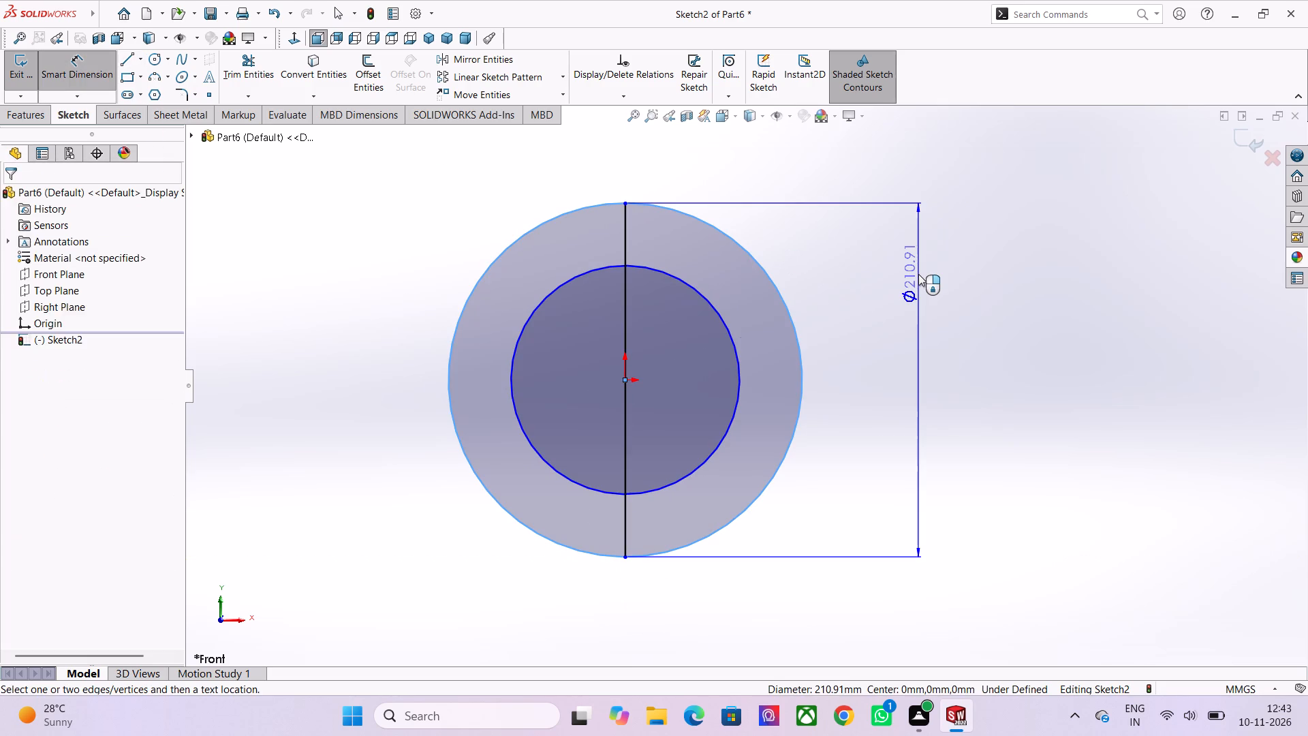
{"action": "type", "text": "50"}
{"action": "key", "text": "Return"}
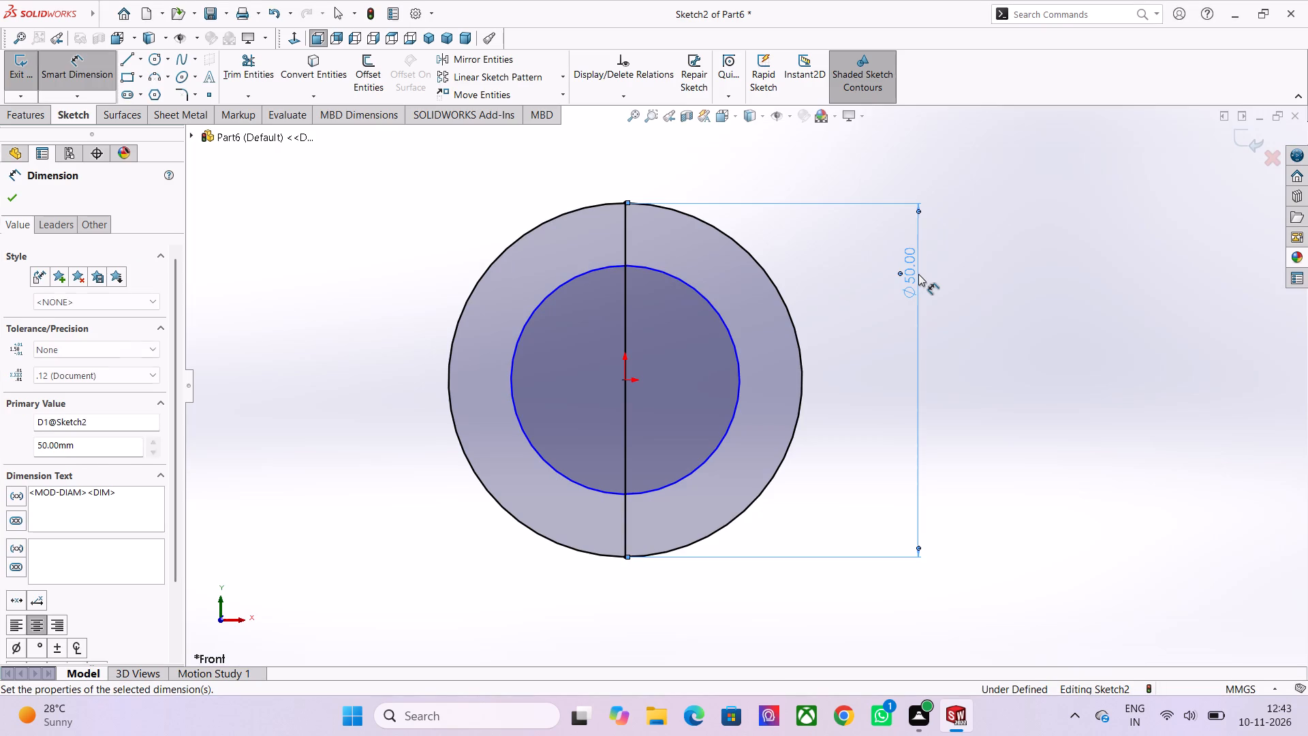
{"action": "left_click", "coordinate": [689, 288]}
{"action": "left_click", "coordinate": [850, 316]}
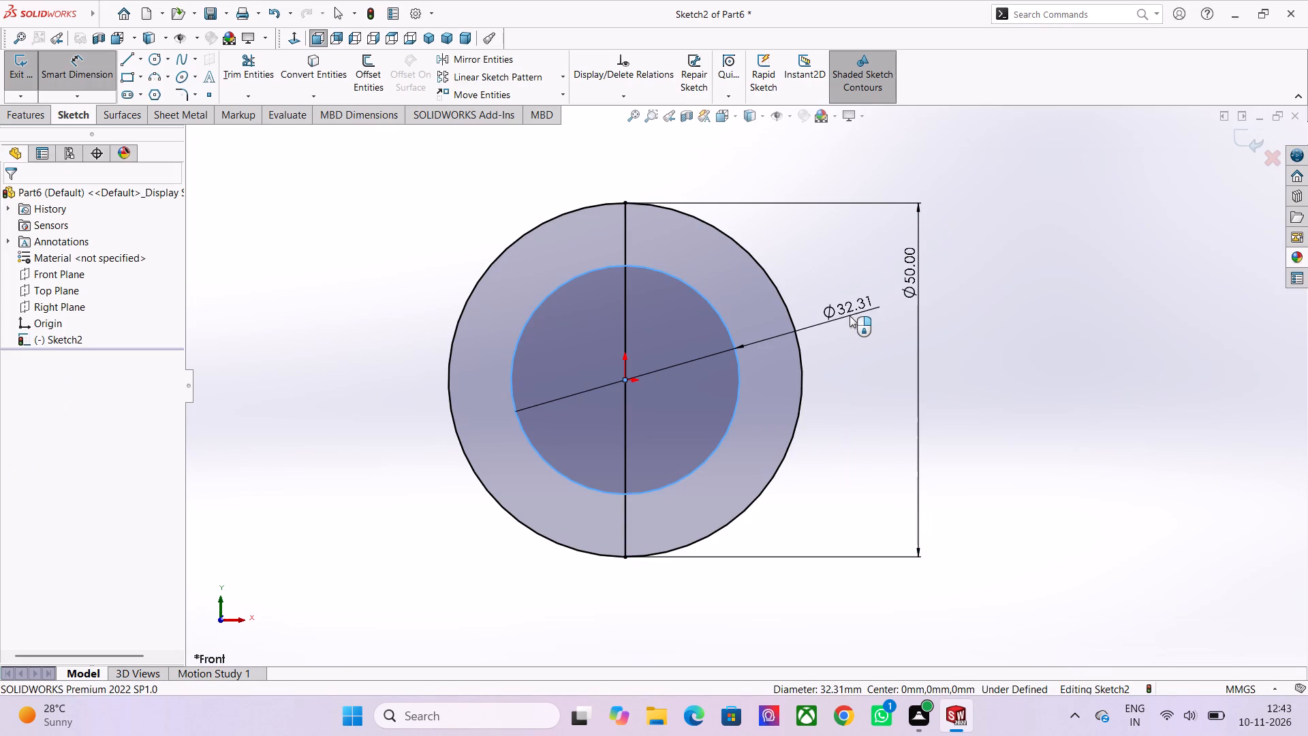
{"action": "type", "text": "34"}
{"action": "key", "text": "Return"}
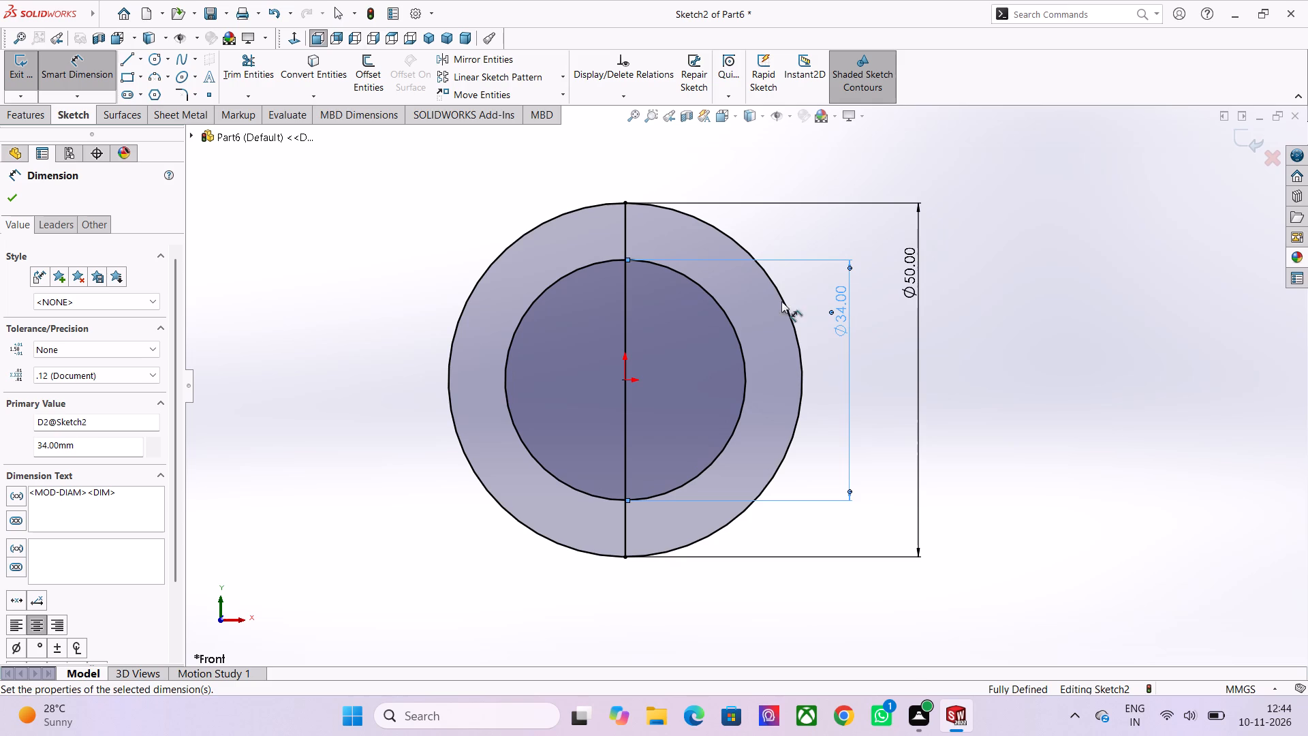
Trim away the halves of both circles on the positive X side of the vertical line and exit the sketch.
{"action": "left_click", "coordinate": [257, 80]}
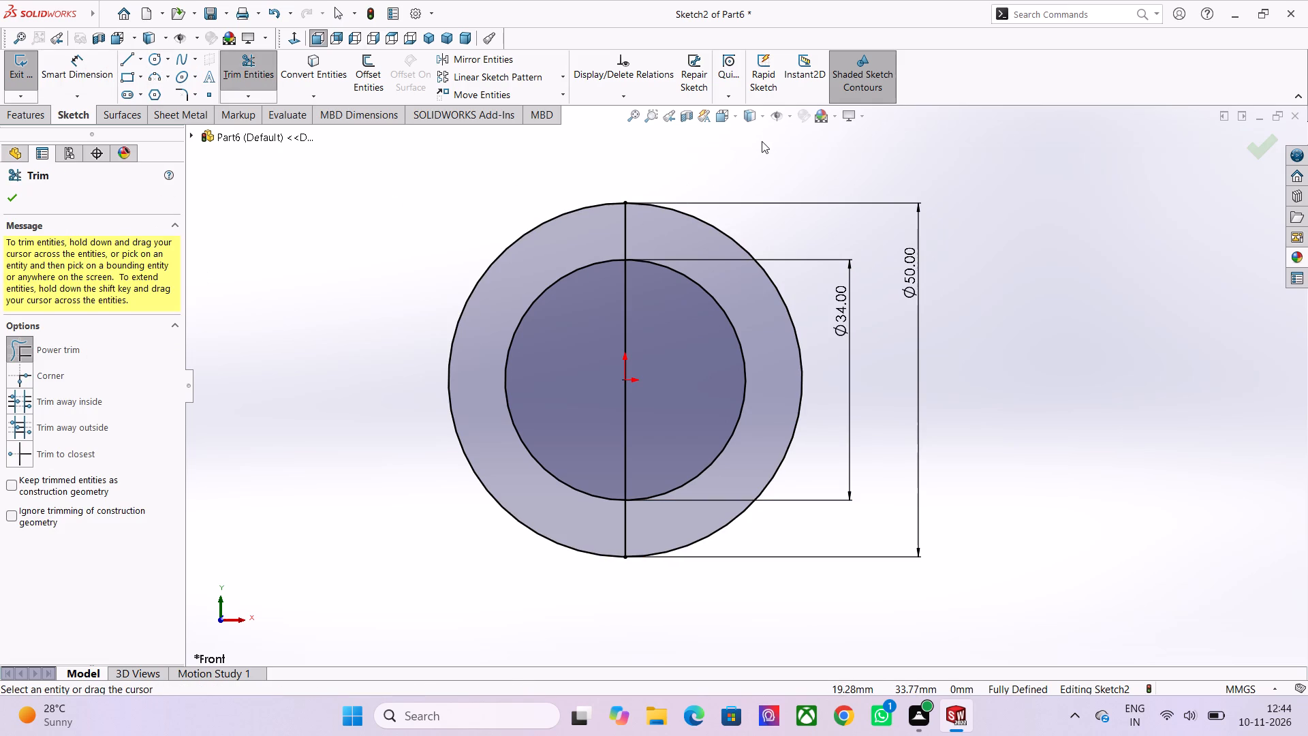
{"action": "left_click_drag", "start_coordinate": [686, 172], "coordinate": [677, 538]}
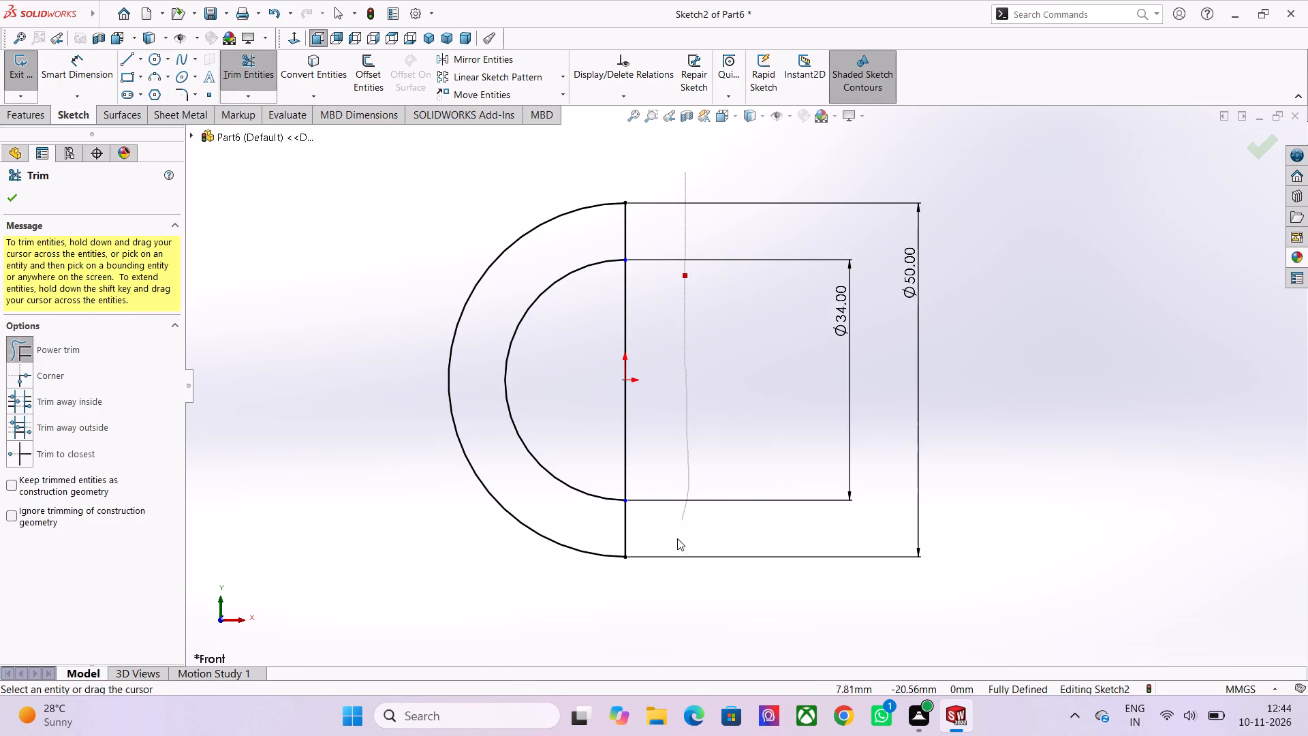
{"action": "left_click_drag", "start_coordinate": [677, 538], "coordinate": [668, 601]}
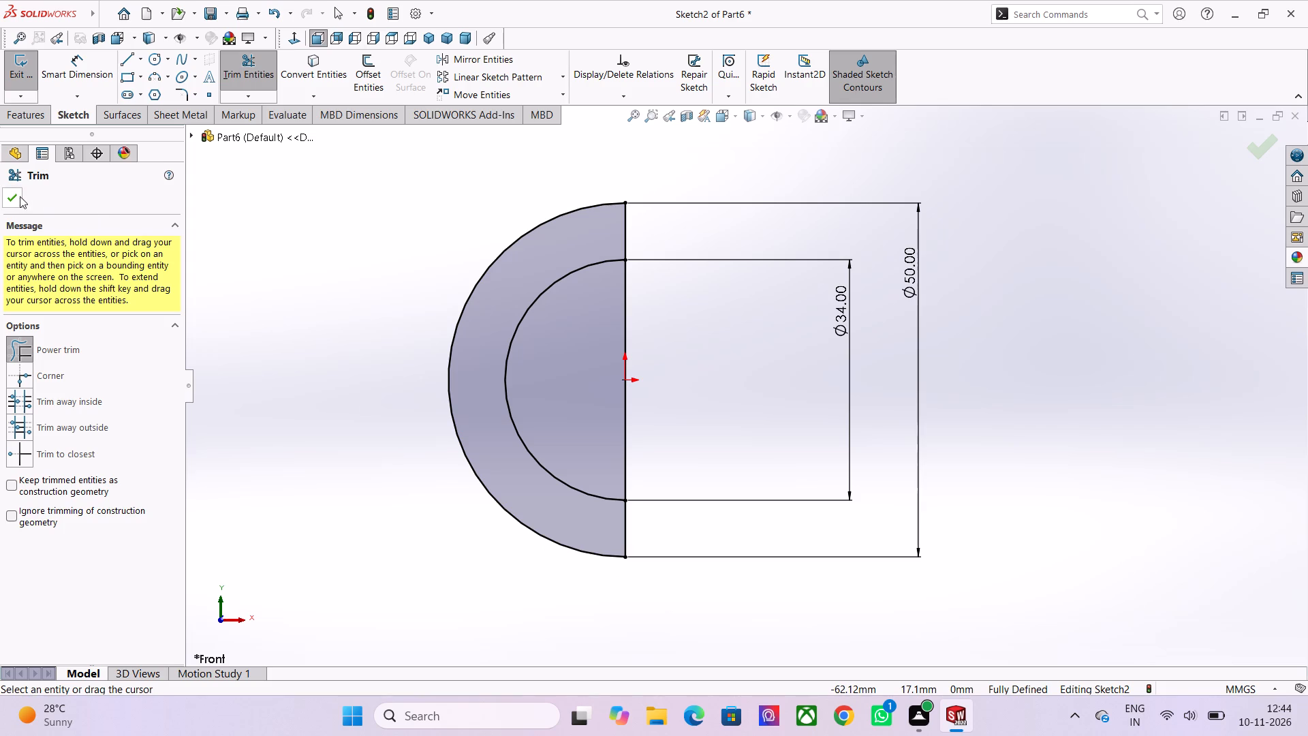
{"action": "left_click", "coordinate": [16, 196]}
{"action": "left_click", "coordinate": [14, 74]}
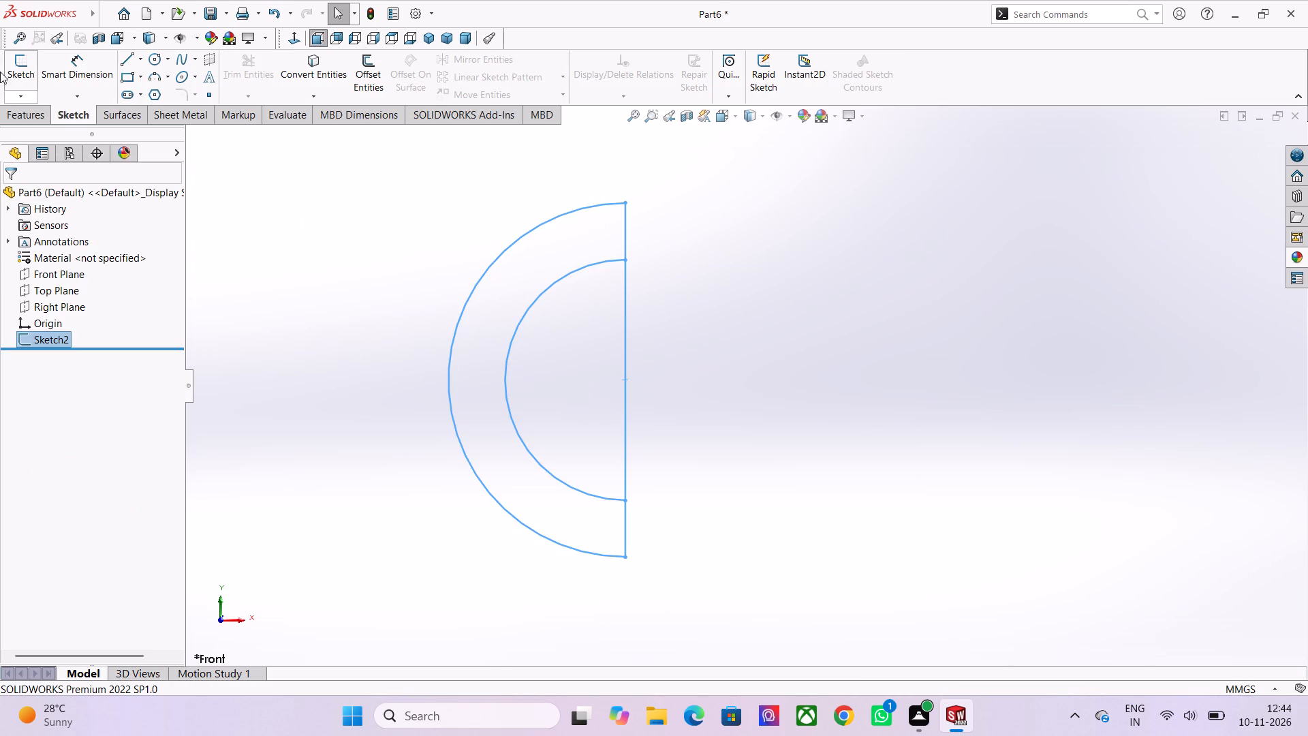
Extrude the half-ring region with blind depths of 20 mm in Direction 1 and 5 mm in Direction 2.
{"action": "left_click", "coordinate": [19, 110]}
{"action": "left_click", "coordinate": [28, 82]}
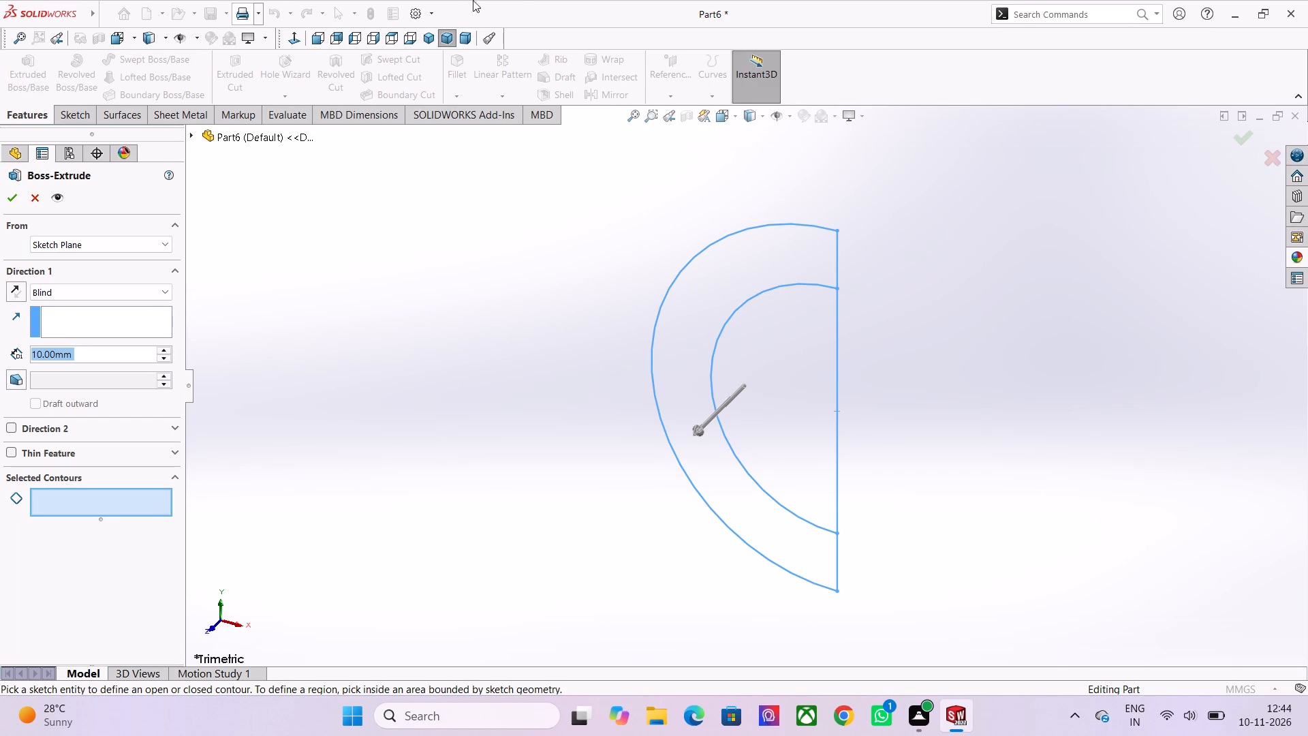
{"action": "left_click", "coordinate": [803, 234]}
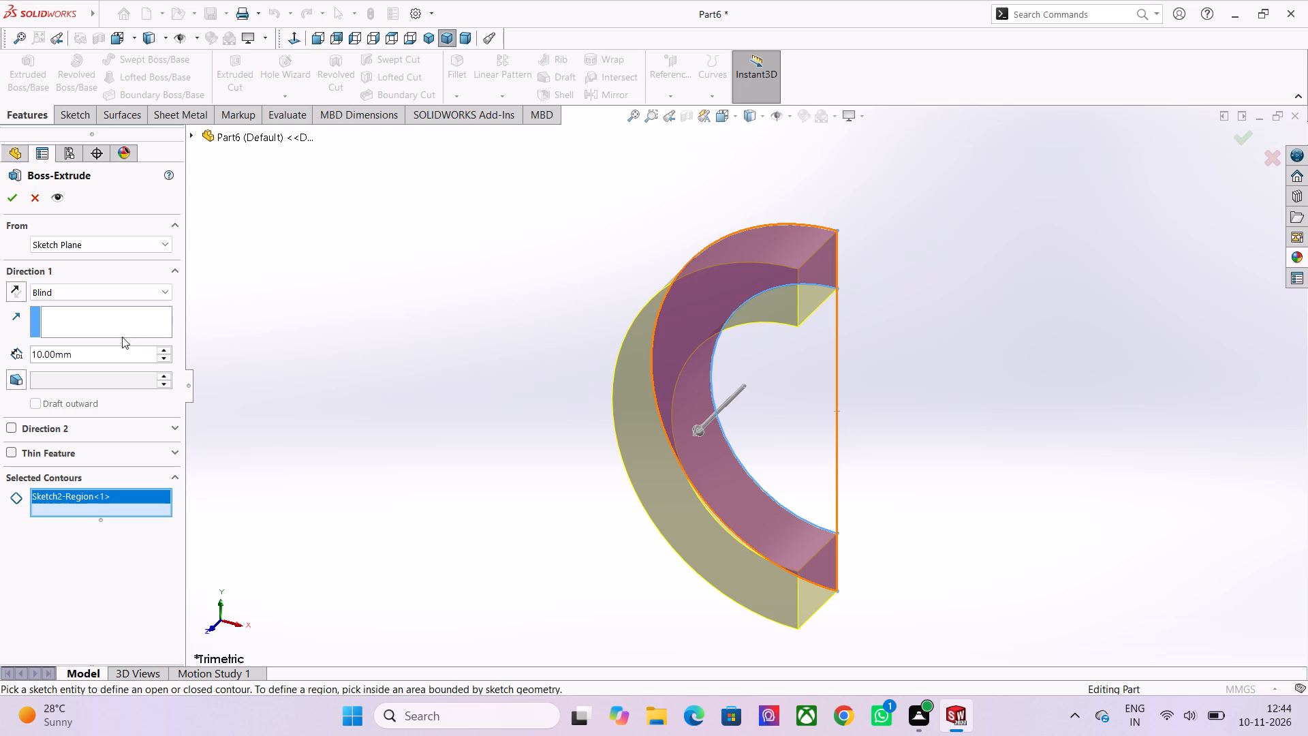
{"action": "double_click", "coordinate": [116, 348]}
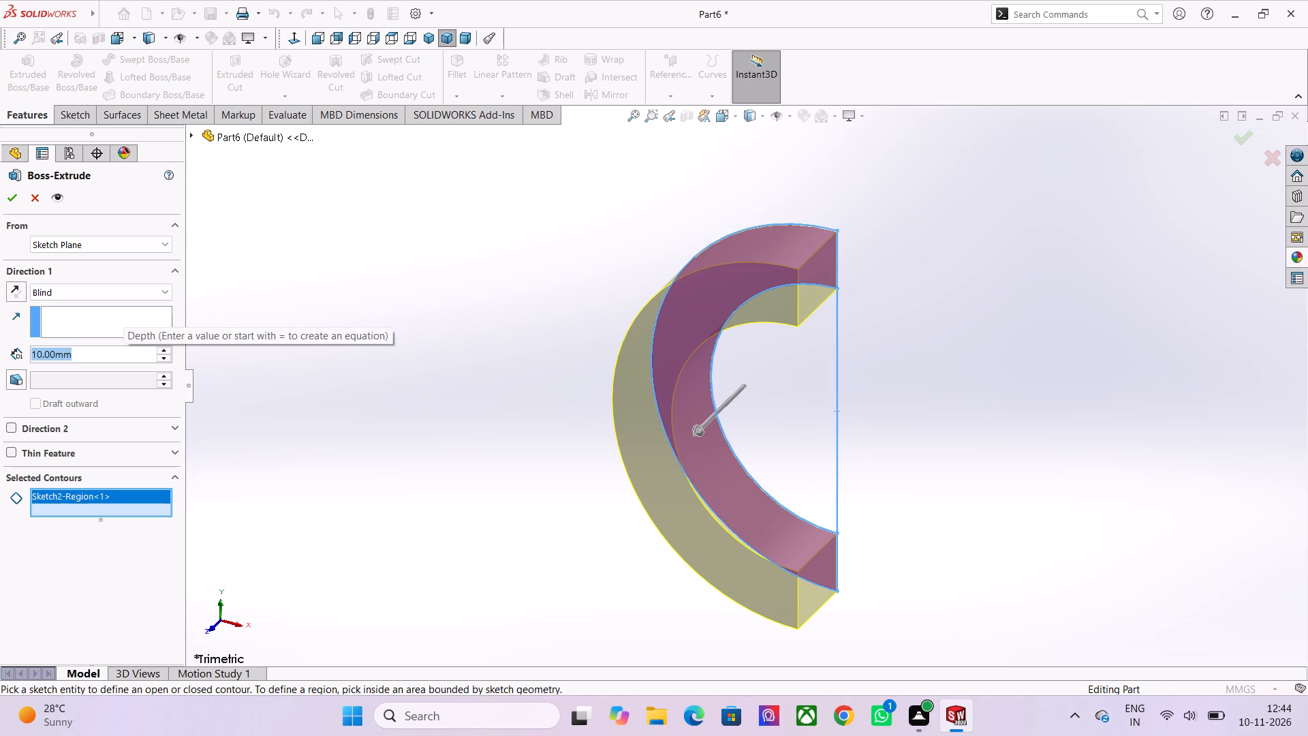
{"action": "type", "text": "20"}
{"action": "key", "text": "Return"}
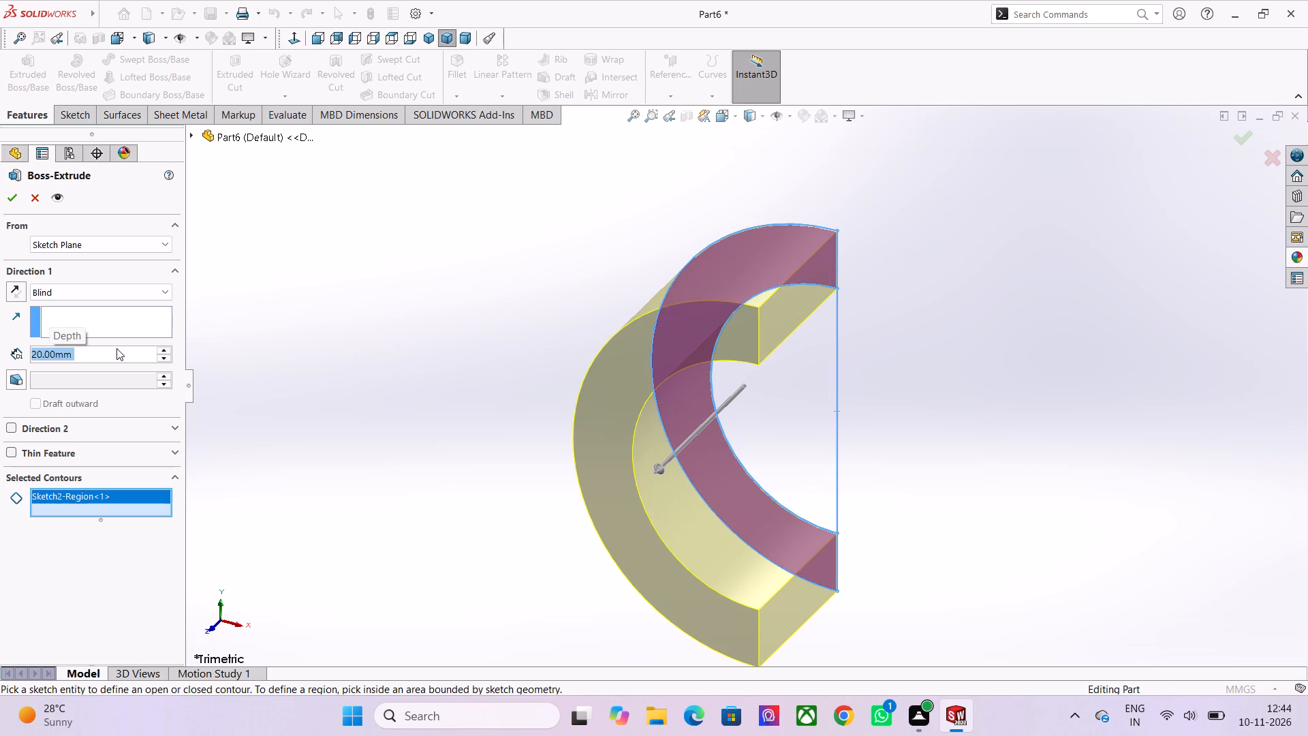
{"action": "left_click", "coordinate": [9, 431]}
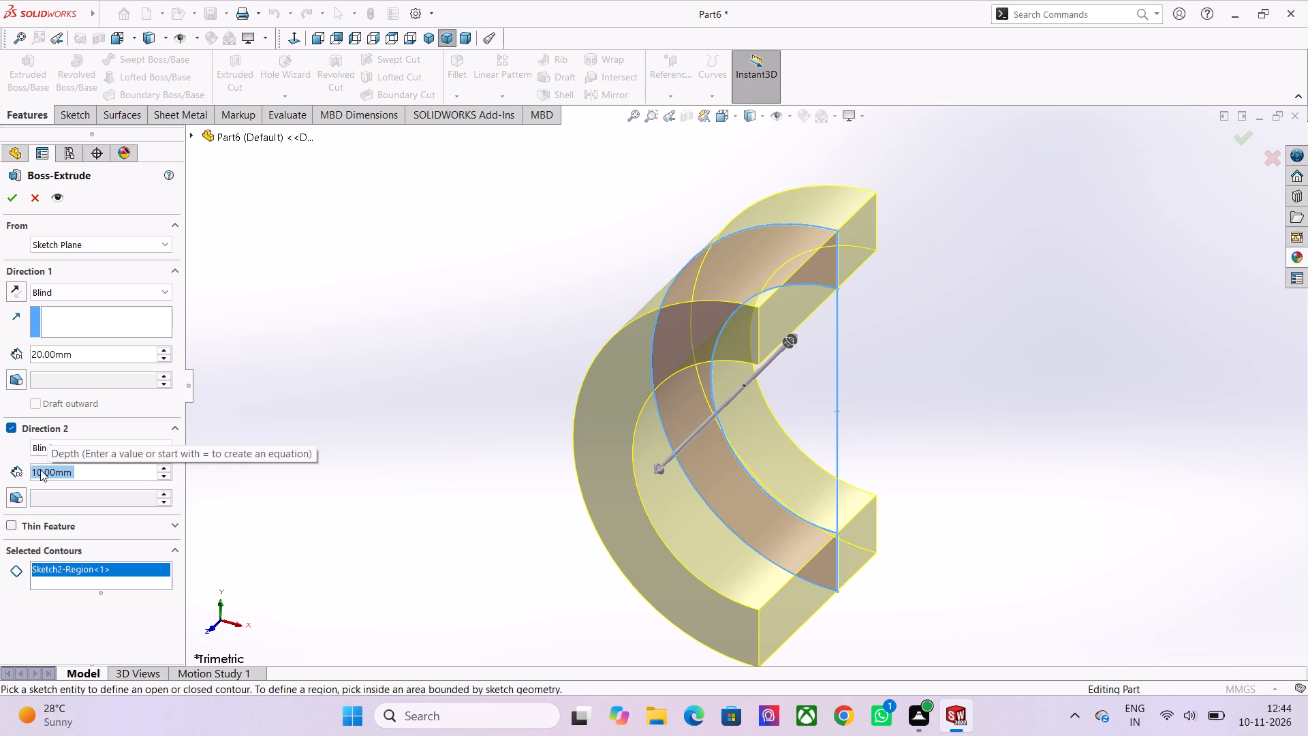
{"action": "key", "text": "5"}
{"action": "key", "text": "Return"}
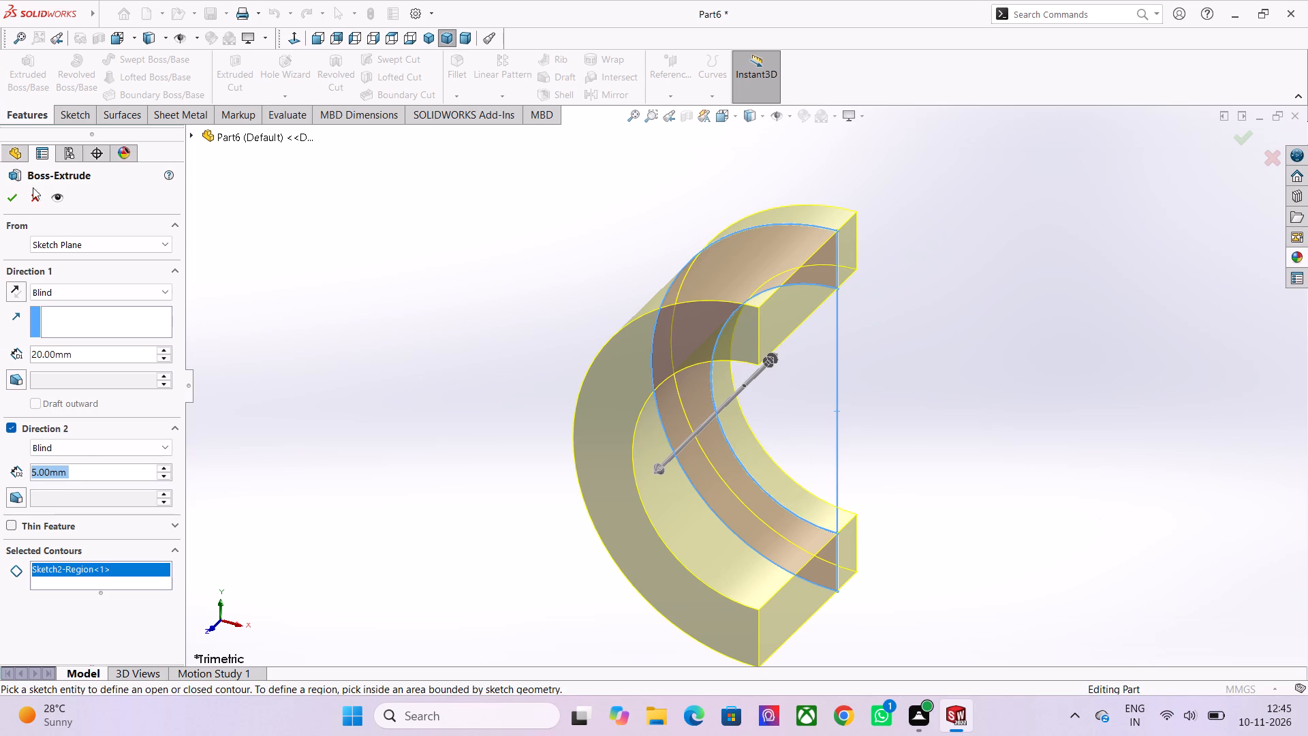
{"action": "left_click", "coordinate": [18, 198]}
{"action": "left_click", "coordinate": [439, 294]}
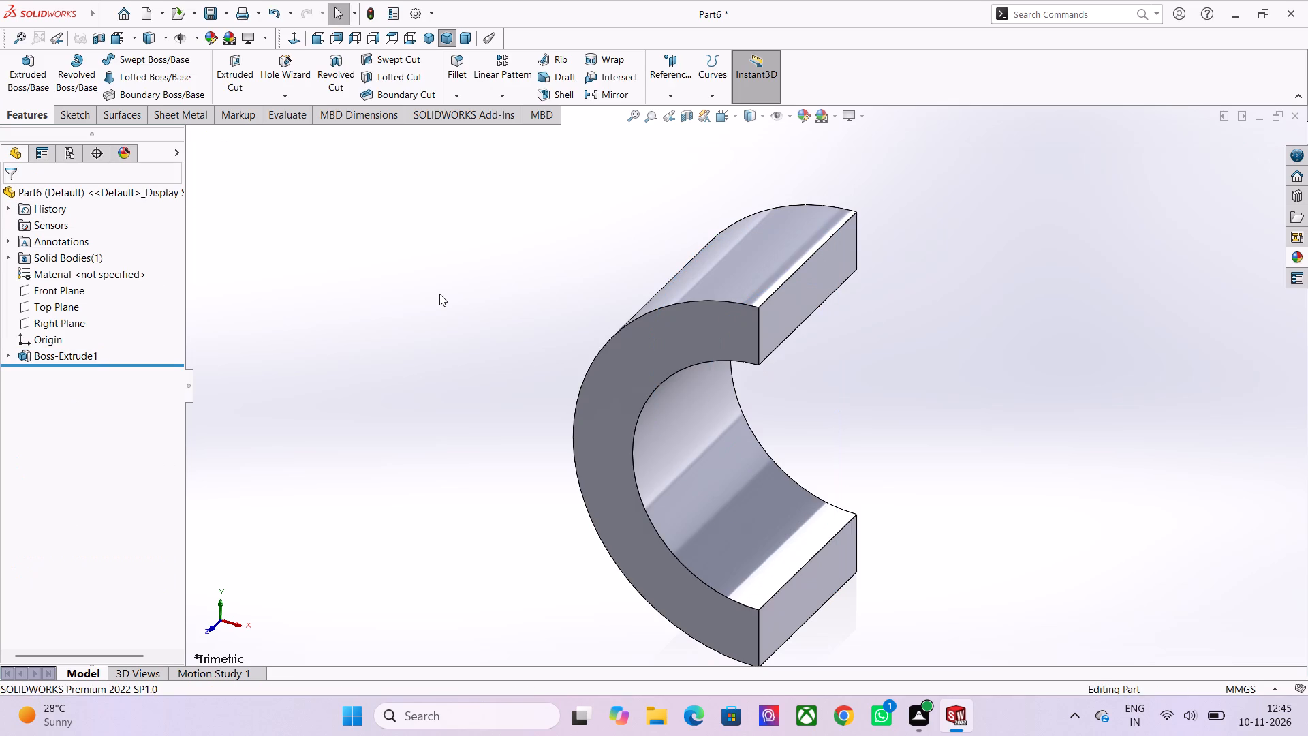
Start a new sketch on the Front Plane and convert the half ring's outer arc edge into a sketch entity.
{"action": "left_click", "coordinate": [72, 295]}
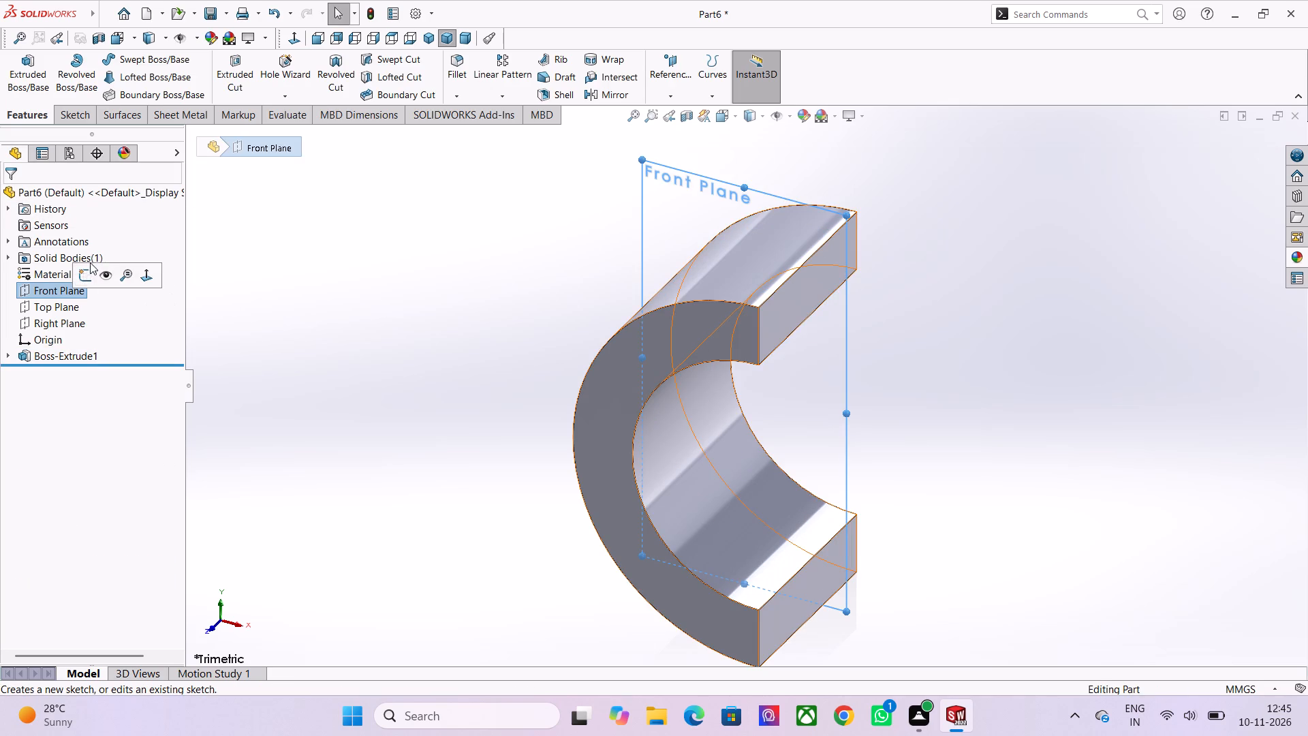
{"action": "left_click", "coordinate": [87, 271]}
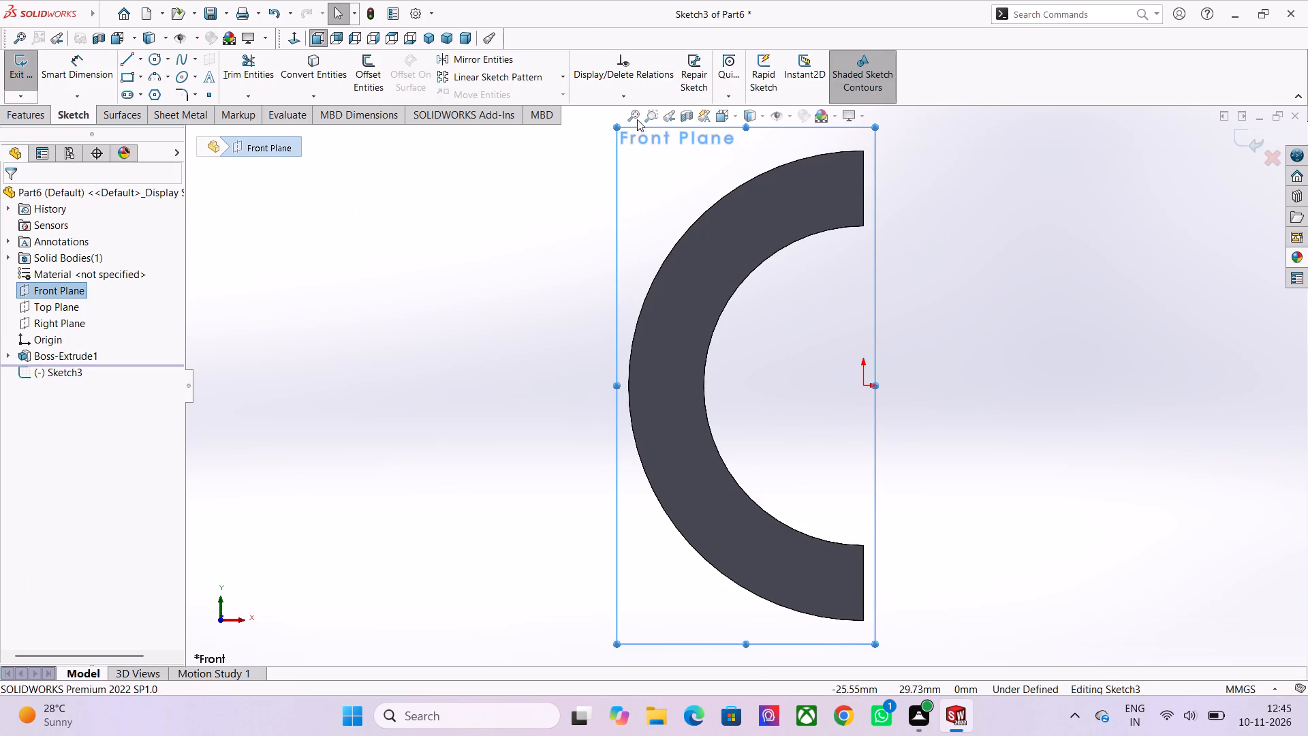
{"action": "left_click", "coordinate": [662, 266]}
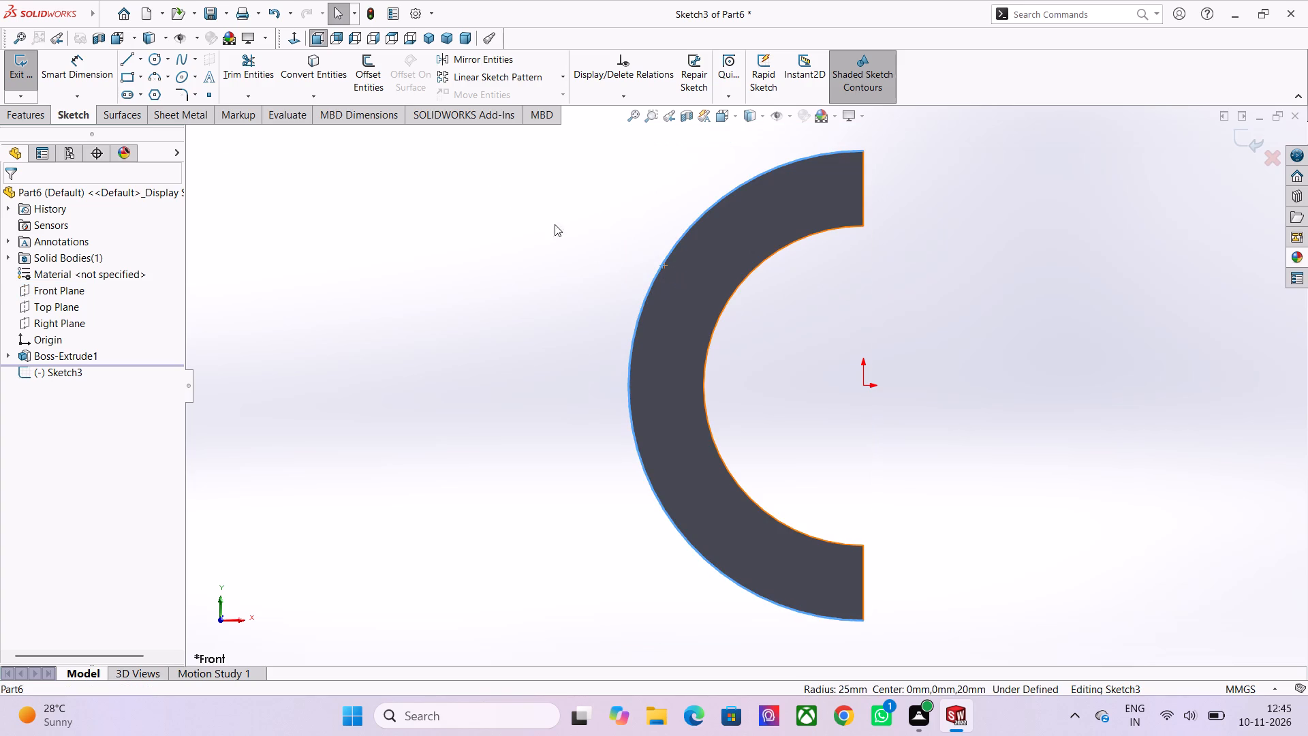
{"action": "left_click", "coordinate": [304, 67]}
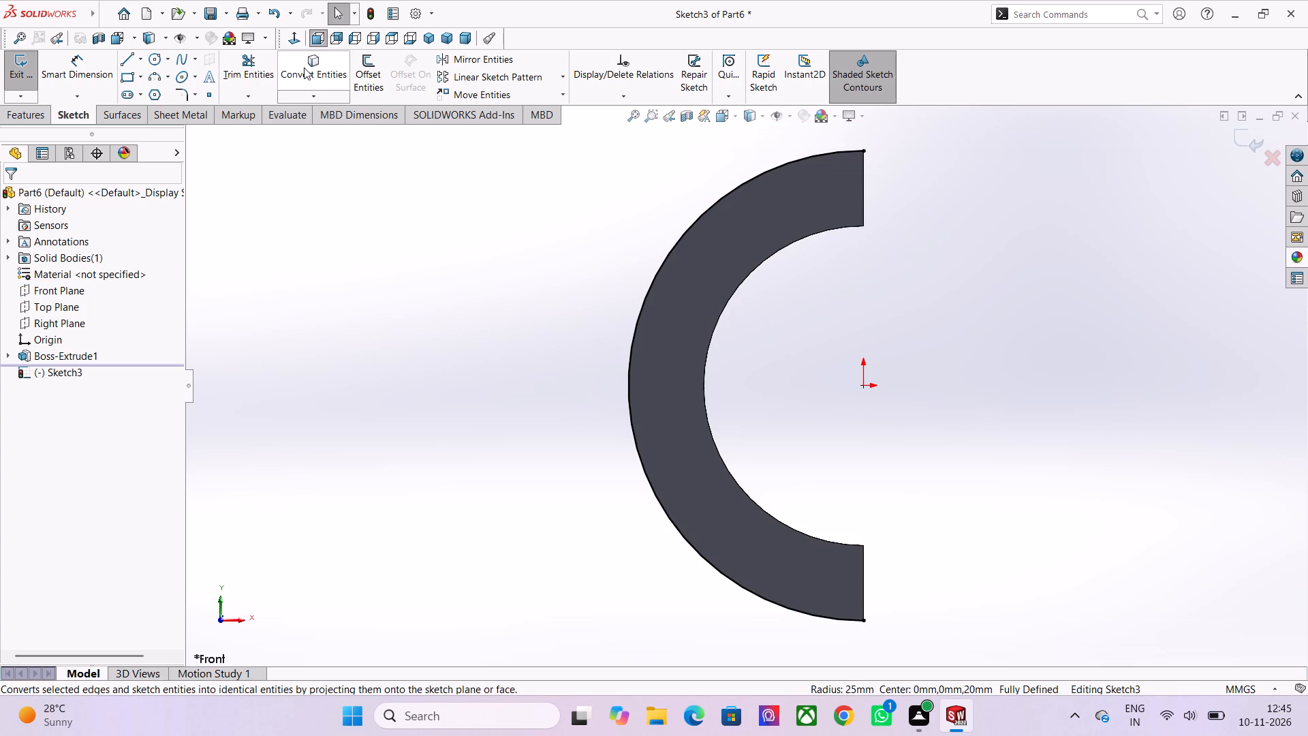
Draw connected lines from the arc's upper end: about 47 mm up, about 82 mm outward in negative X, and about 43 mm down.
{"action": "left_click", "coordinate": [126, 59]}
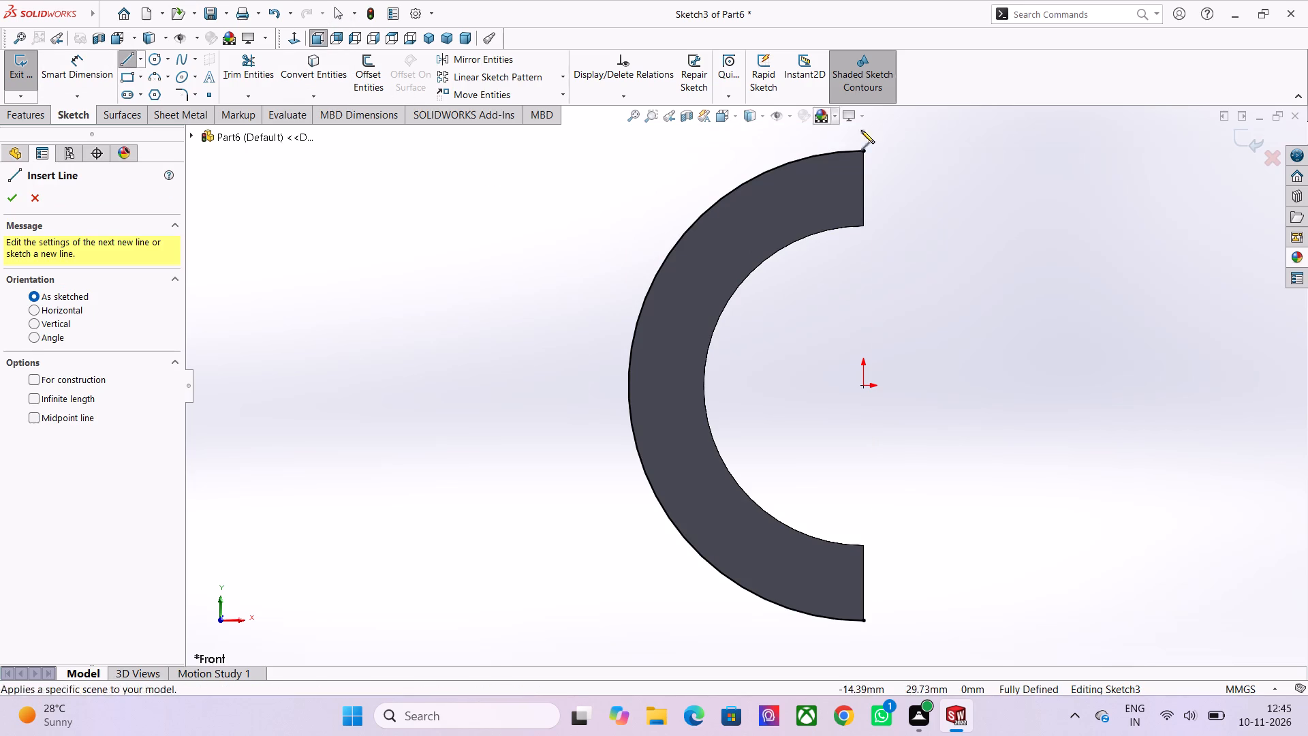
{"action": "scroll", "coordinate": [894, 142], "scroll_direction": "down", "scroll_amount": 2}
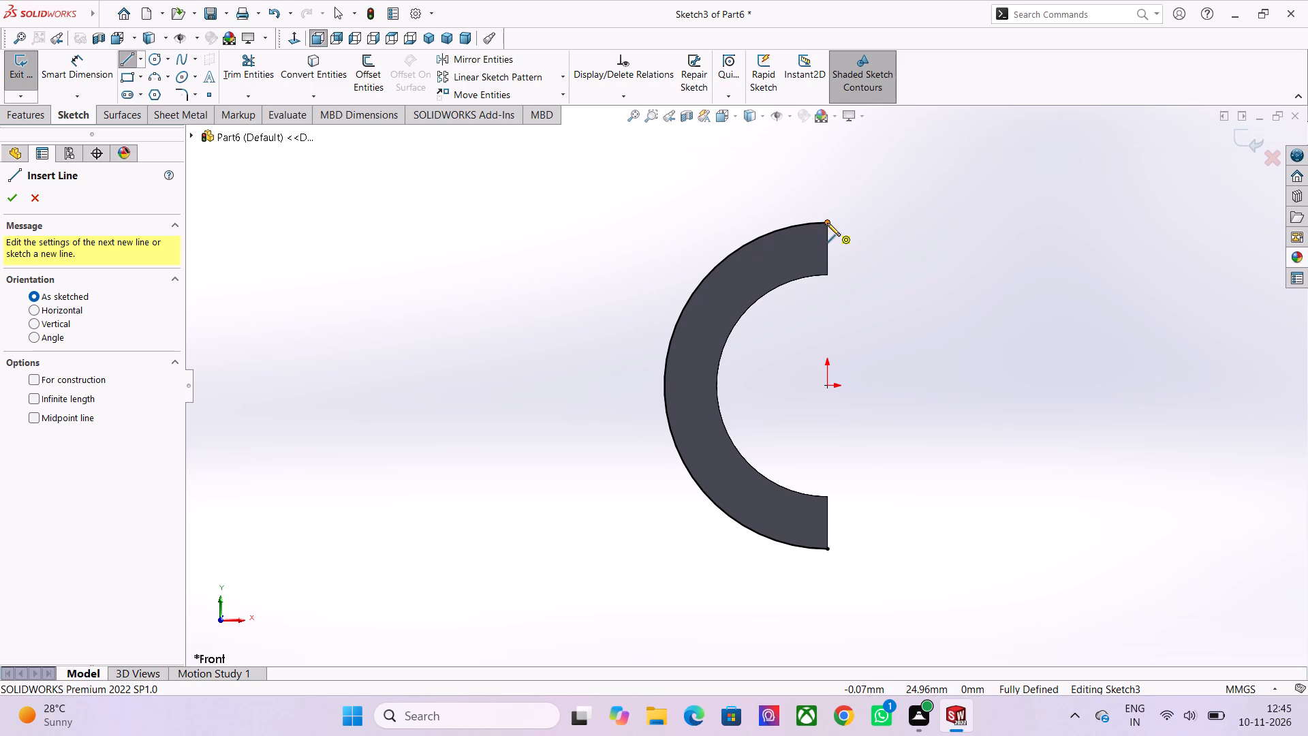
{"action": "left_click", "coordinate": [827, 223]}
{"action": "scroll", "coordinate": [828, 215], "scroll_direction": "down", "scroll_amount": 1}
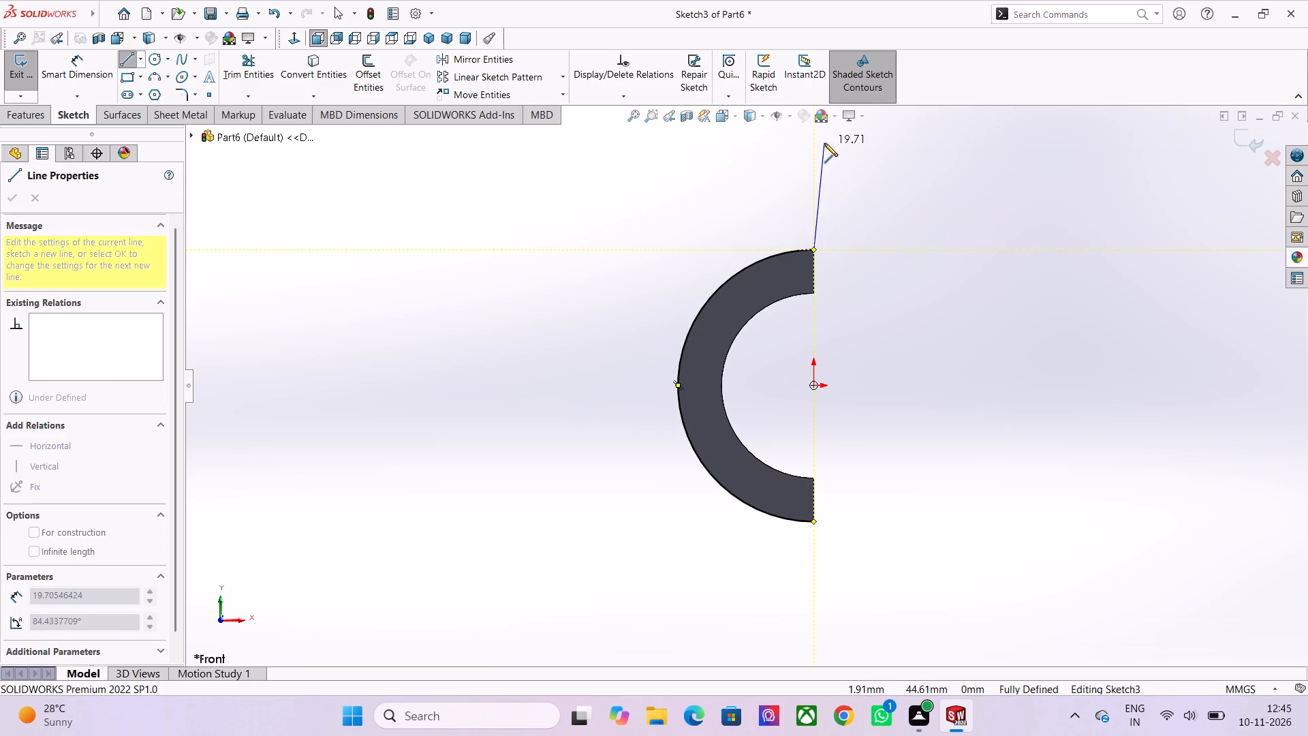
{"action": "scroll", "coordinate": [822, 151], "scroll_direction": "down", "scroll_amount": 3}
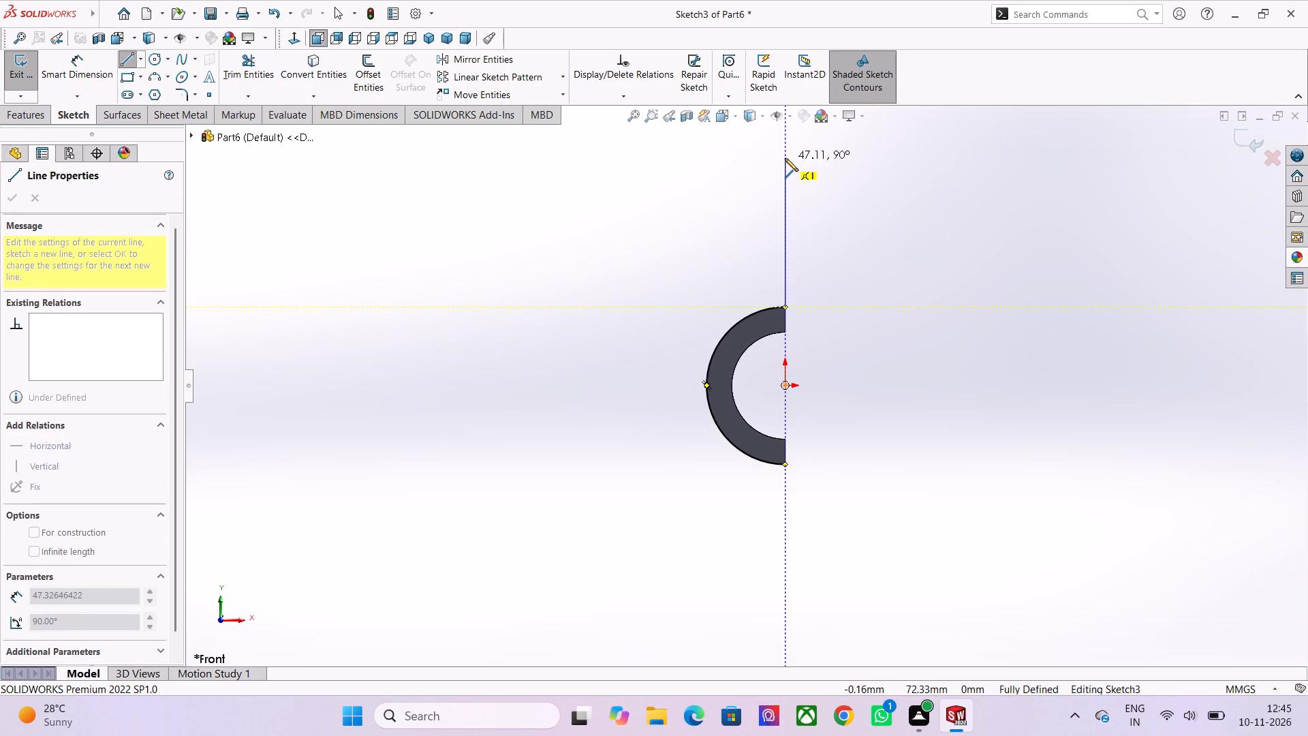
{"action": "left_click", "coordinate": [785, 158]}
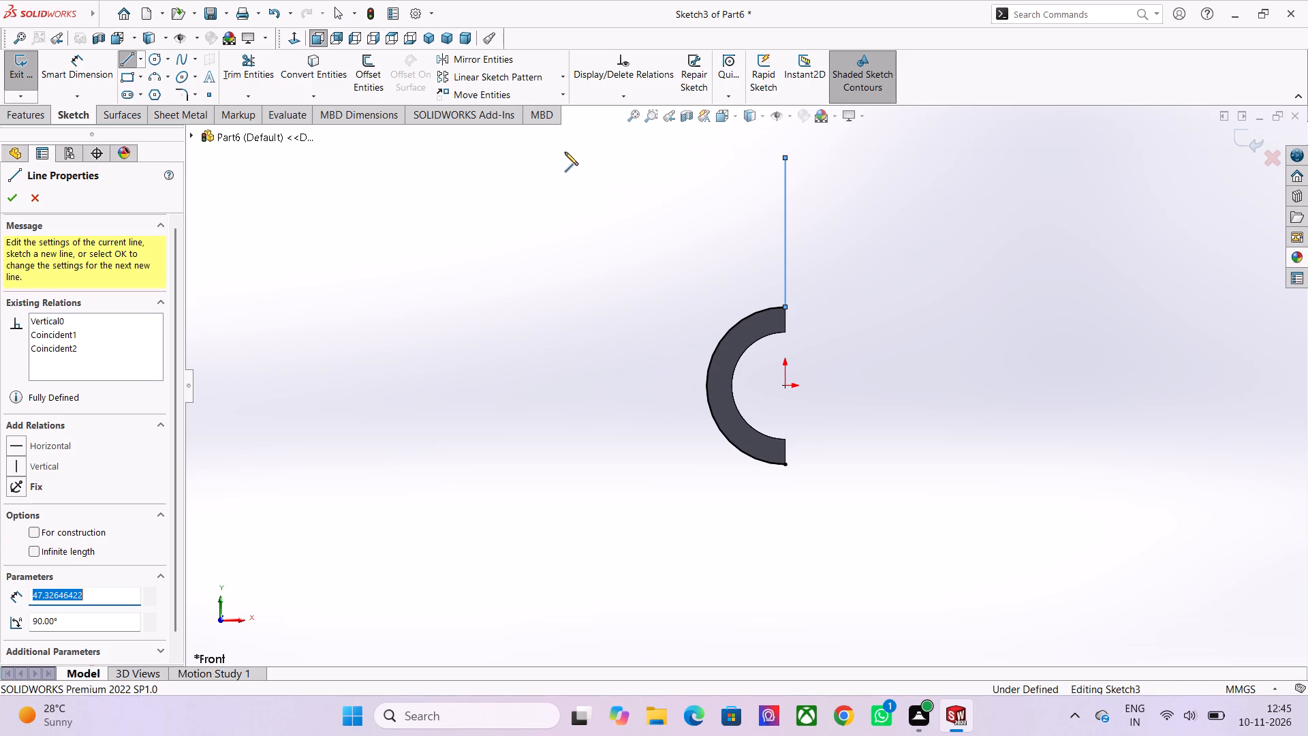
{"action": "left_click", "coordinate": [526, 161]}
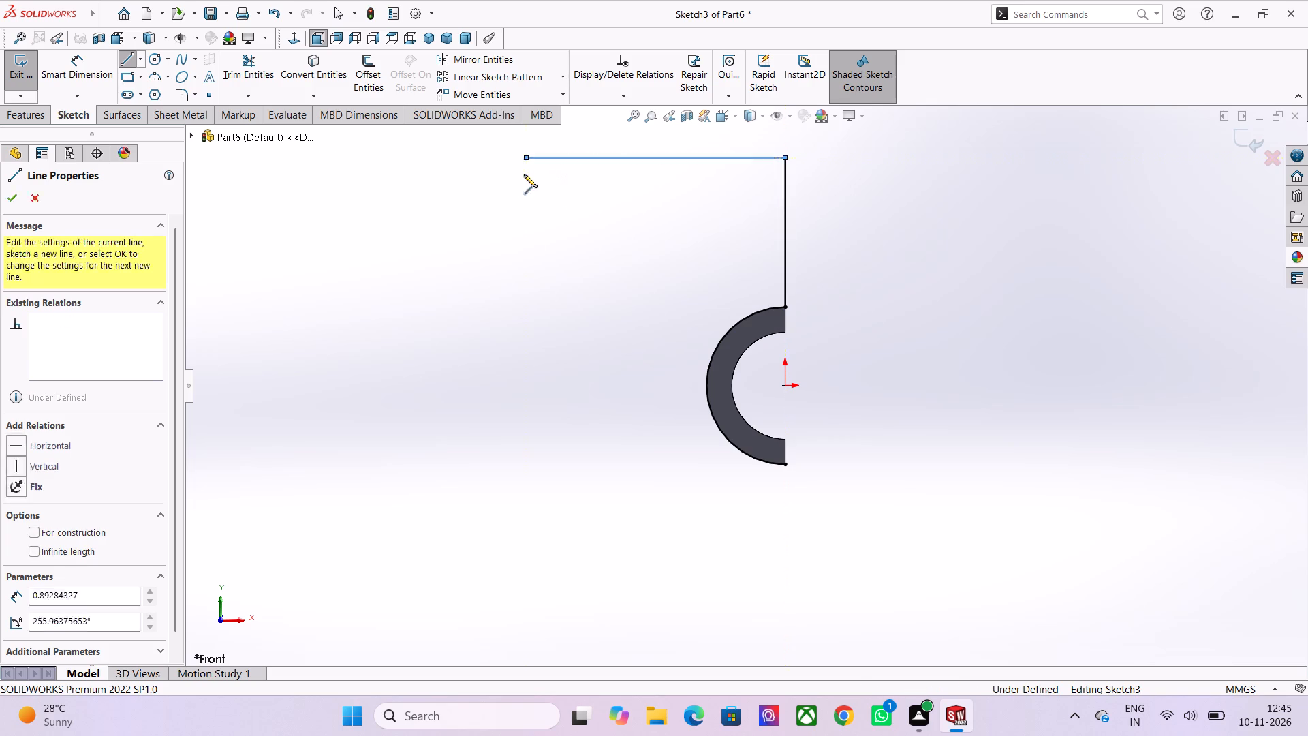
{"action": "left_click", "coordinate": [527, 294]}
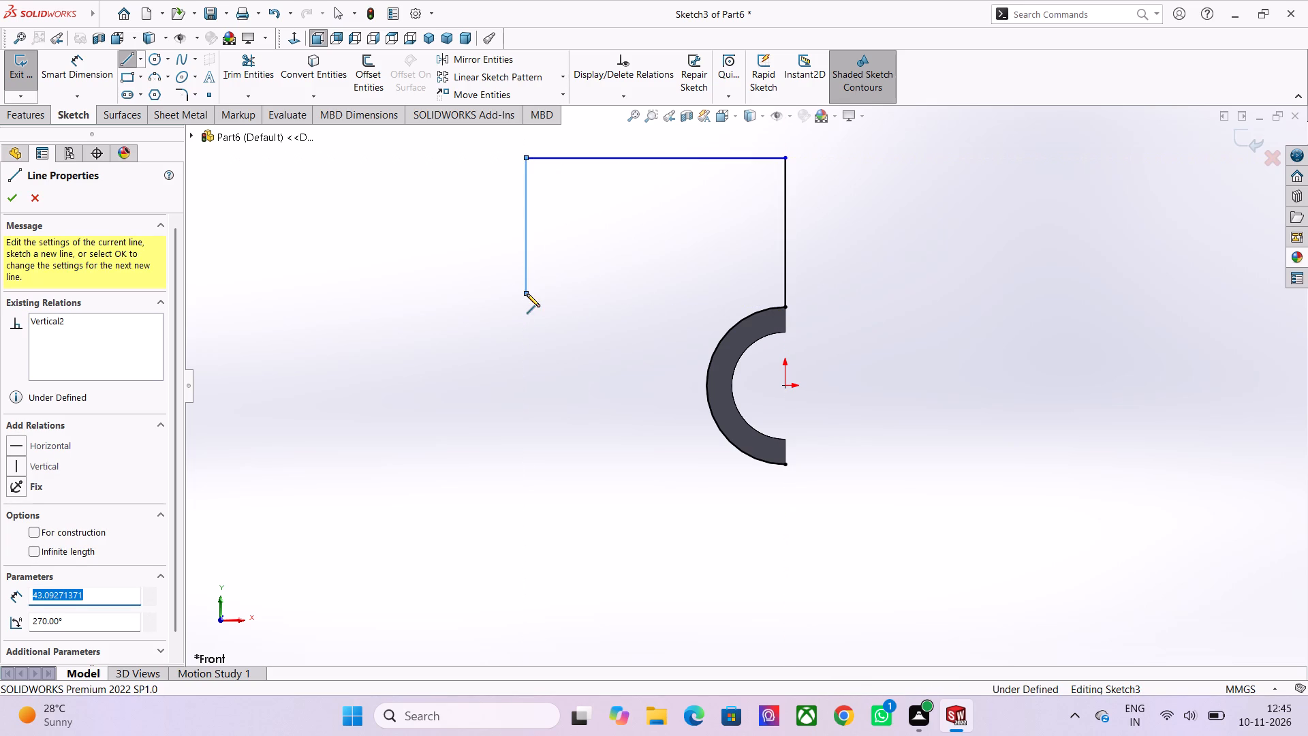
{"action": "key", "text": "Escape"}
Draw a vertical line of about 64 mm downward from the lower end of the converted arc.
{"action": "left_click", "coordinate": [130, 63]}
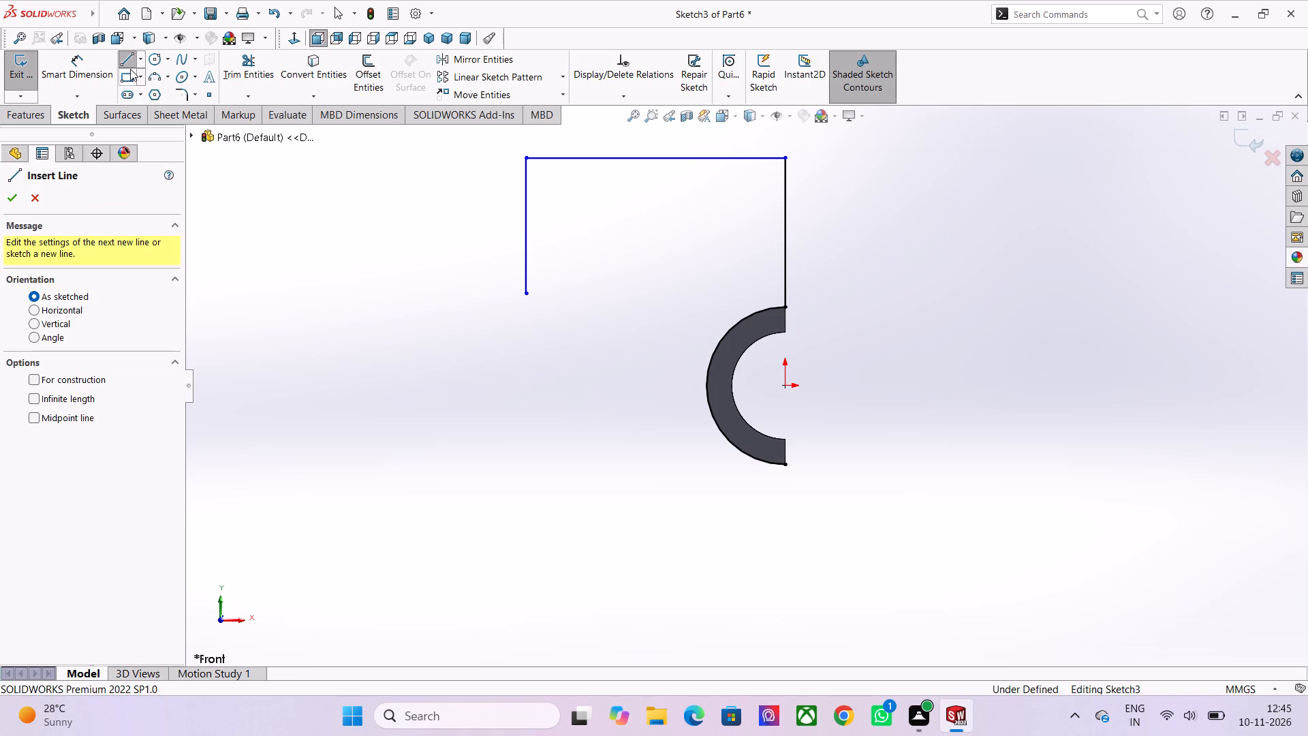
{"action": "left_click", "coordinate": [786, 464]}
{"action": "scroll", "coordinate": [791, 652], "scroll_direction": "down", "scroll_amount": 1}
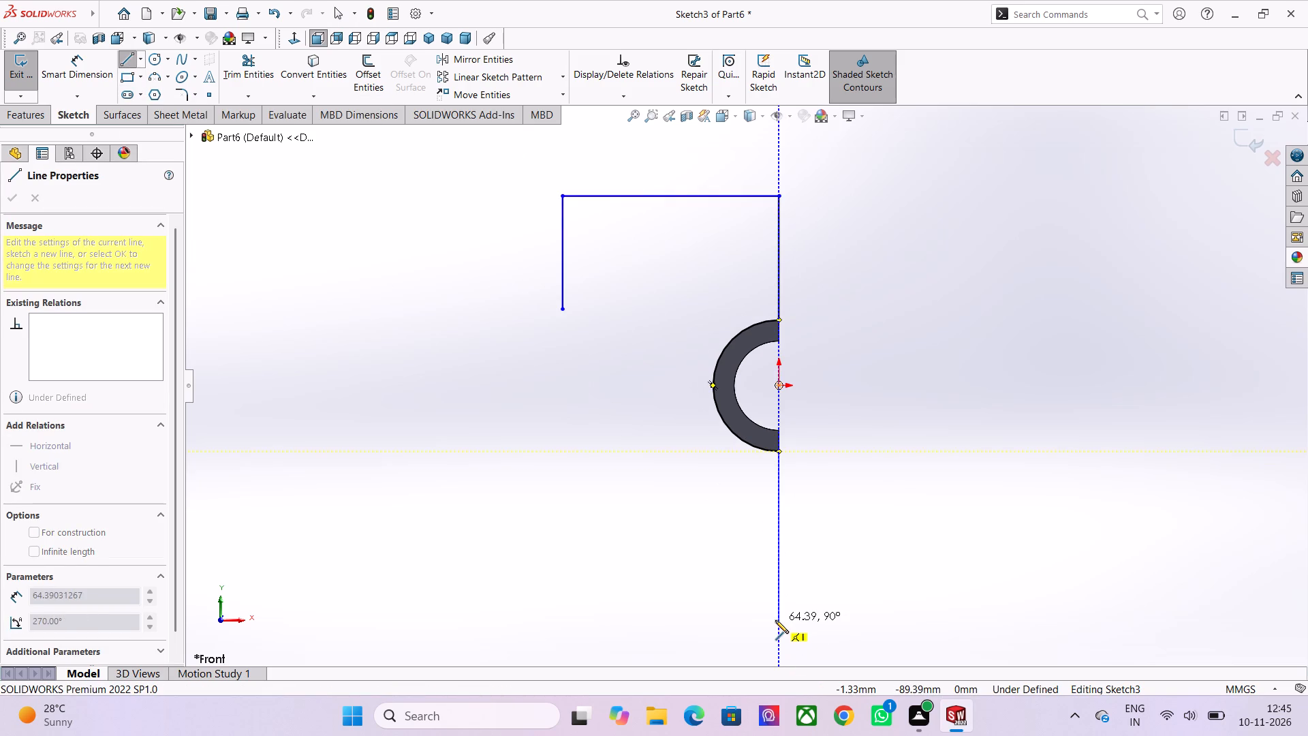
{"action": "left_click", "coordinate": [775, 620]}
{"action": "key", "text": "Escape"}
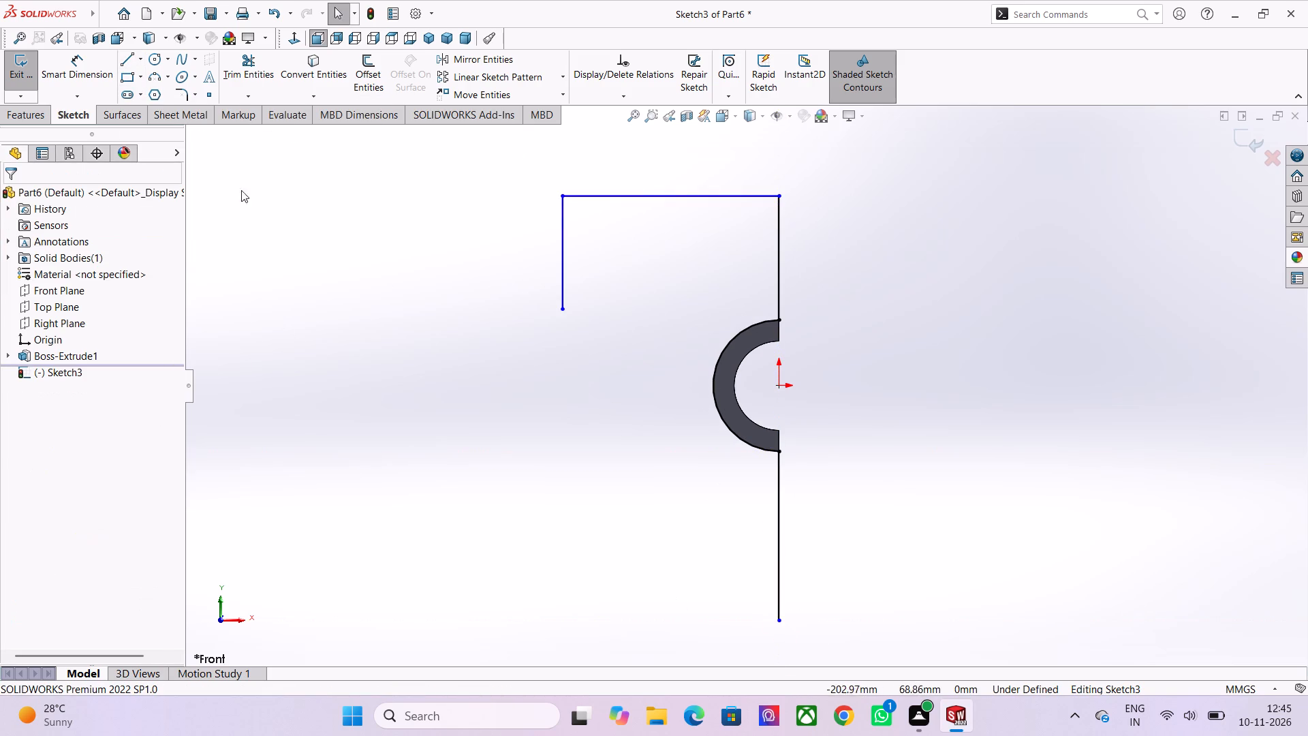
Draw a three-point arc of about 82 mm radius from the outer vertical line's lower end to the lower vertical line's bottom end, bulging outward.
{"action": "left_click", "coordinate": [158, 80]}
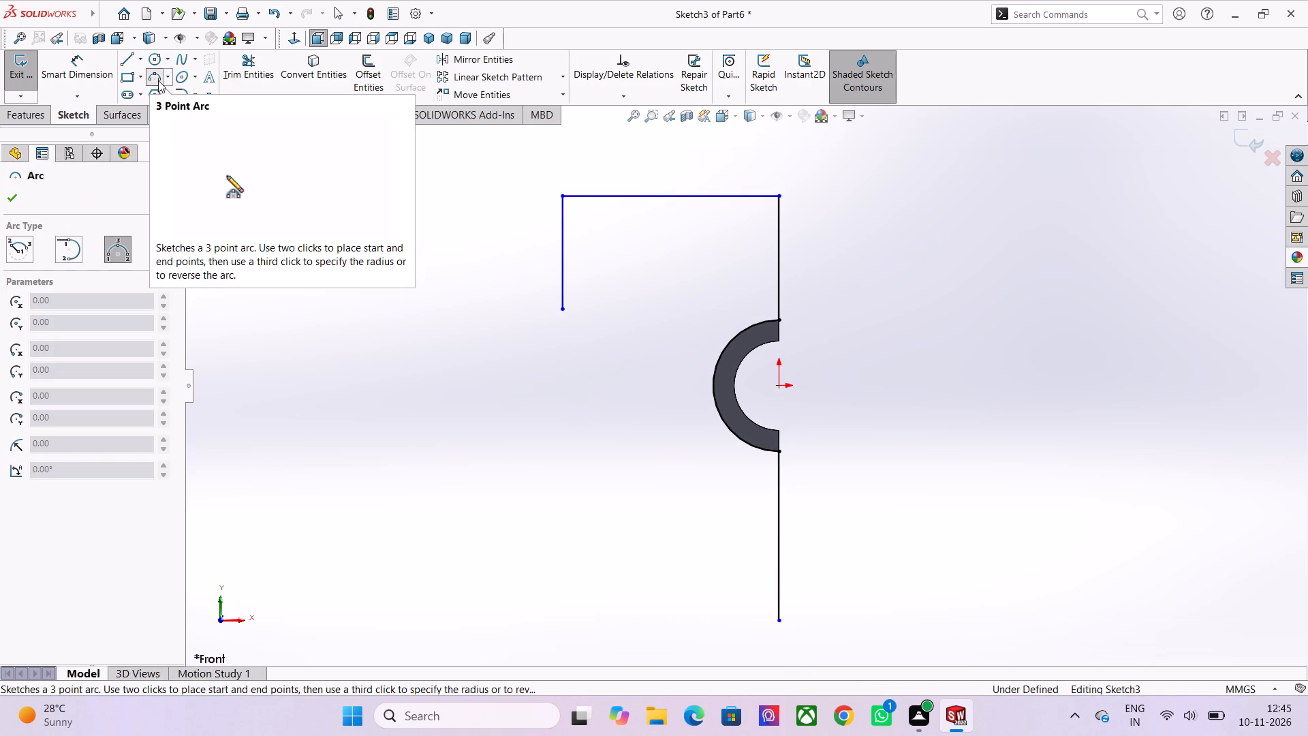
{"action": "left_click", "coordinate": [563, 310]}
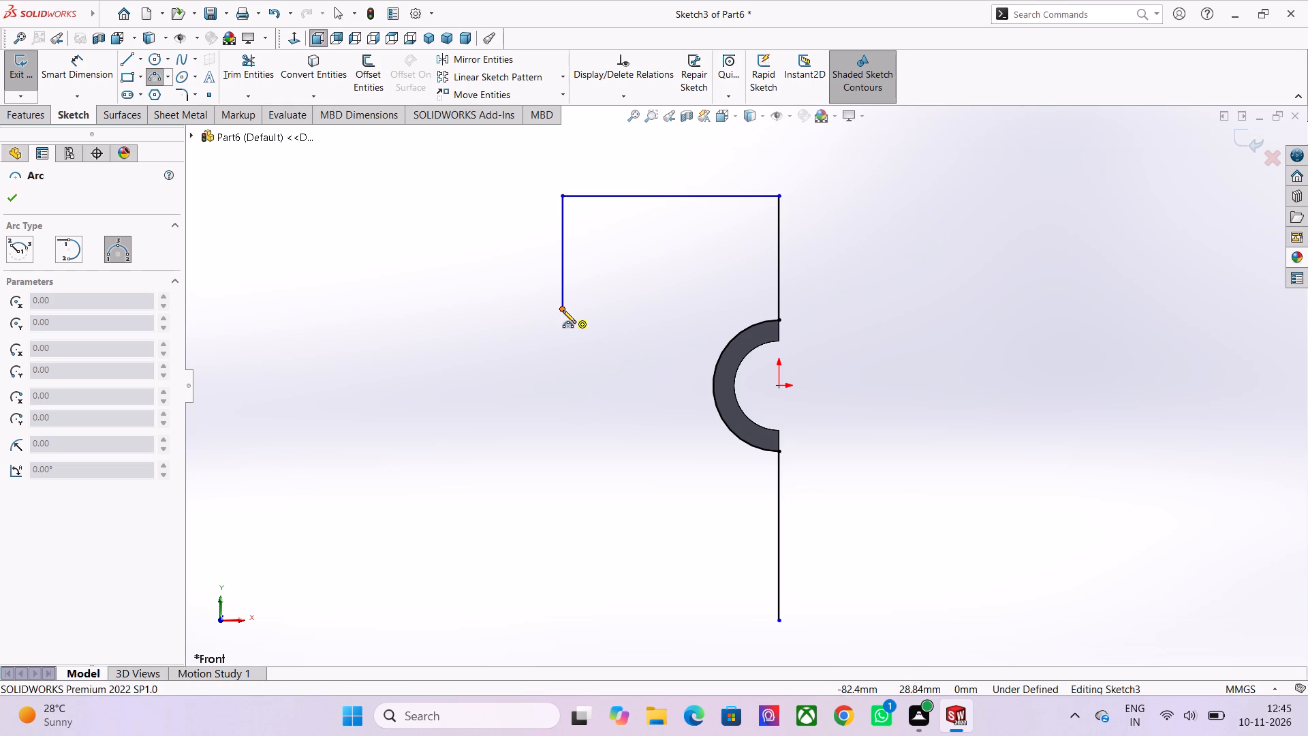
{"action": "left_click", "coordinate": [776, 620]}
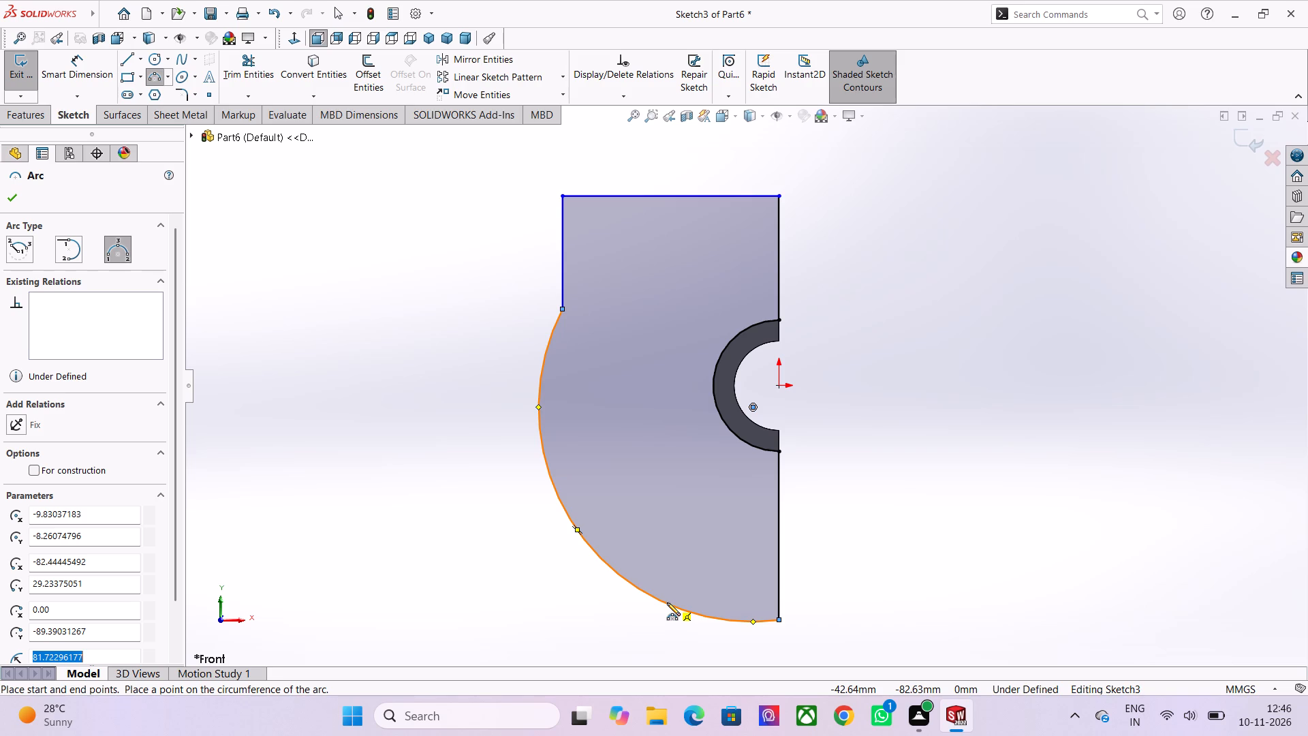
{"action": "key", "text": "Escape"}
{"action": "key", "text": "Escape"}
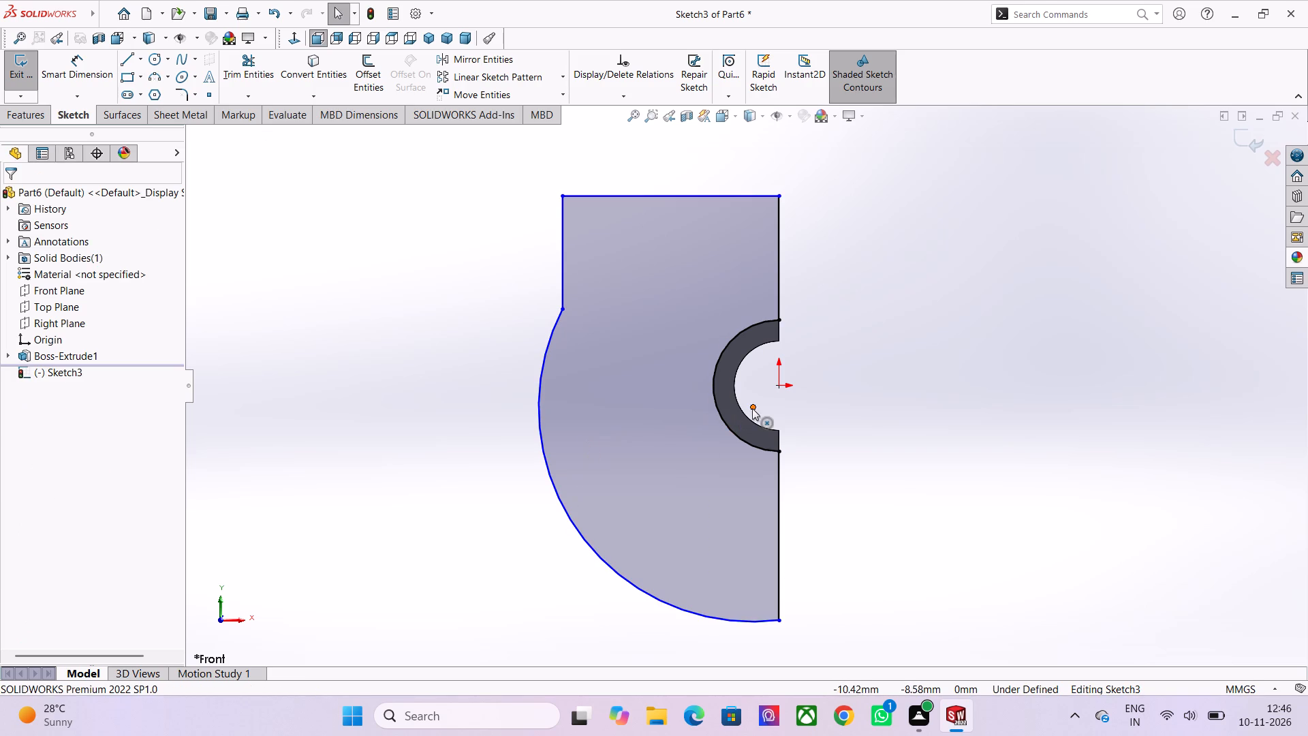
Merge the new arc's centre point with the centre point at the origin.
{"action": "left_click", "coordinate": [753, 408]}
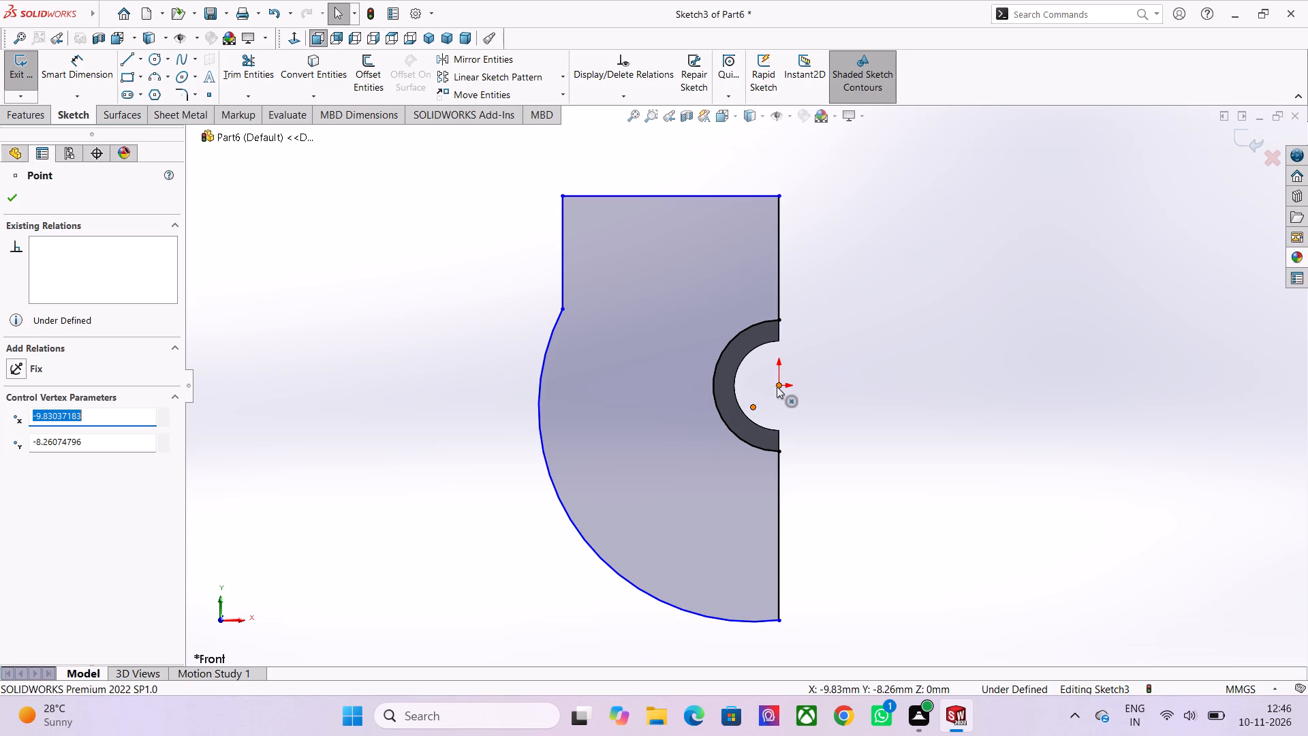
{"action": "left_click", "coordinate": [778, 386], "text": "ctrl"}
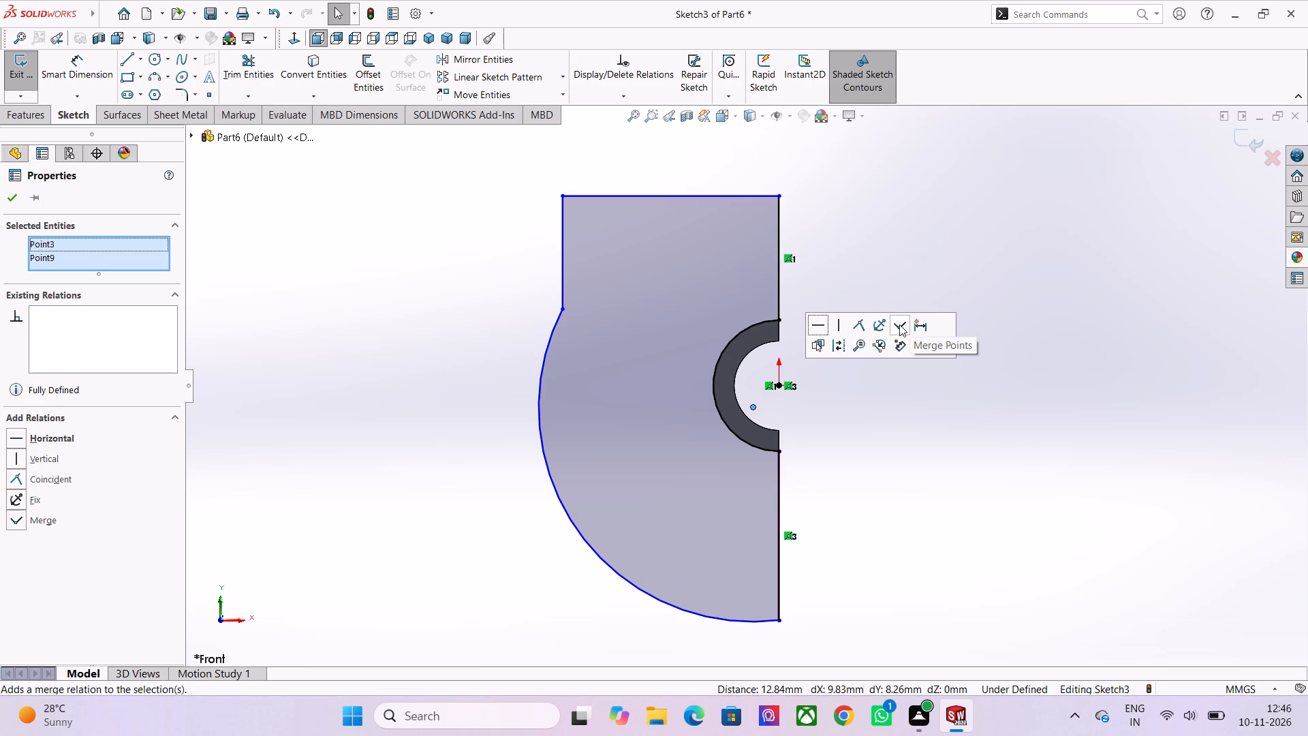
{"action": "left_click", "coordinate": [843, 414]}
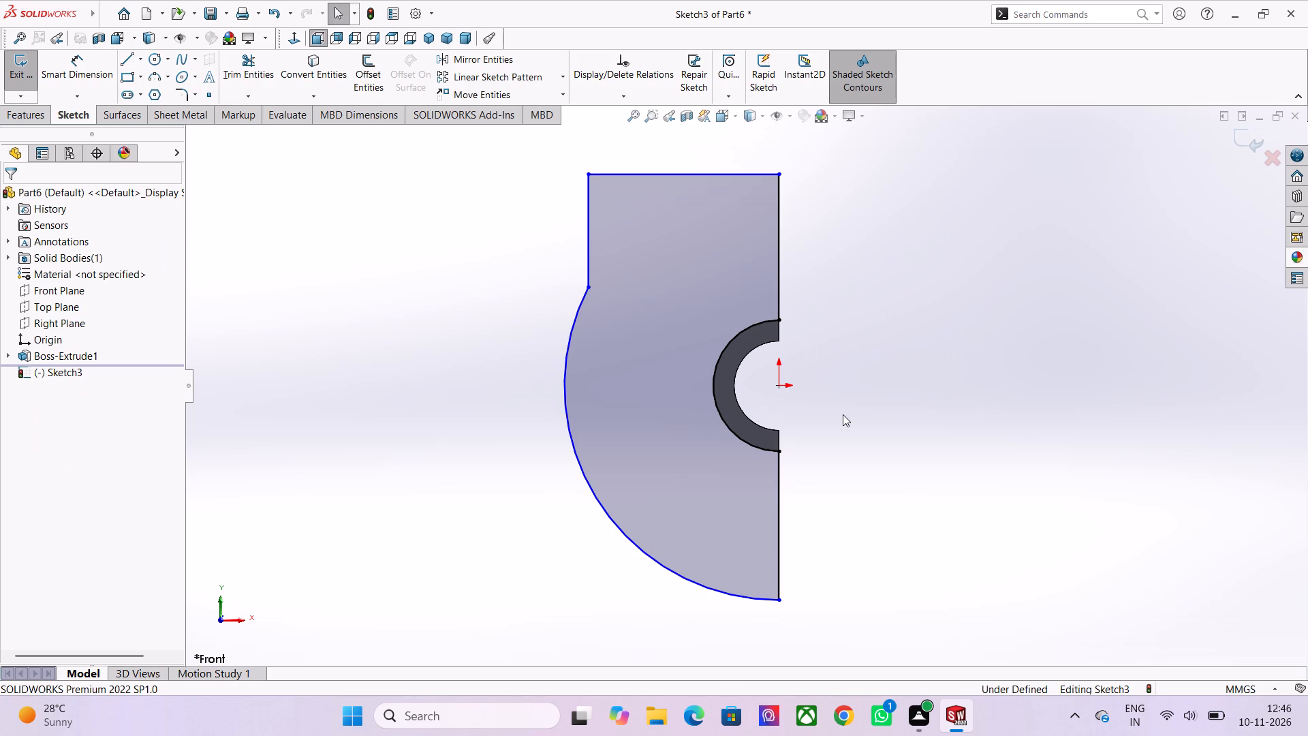
Dimension the vertical line above the half ring to 52 mm and the top horizontal line to 65 mm.
{"action": "left_click", "coordinate": [97, 70]}
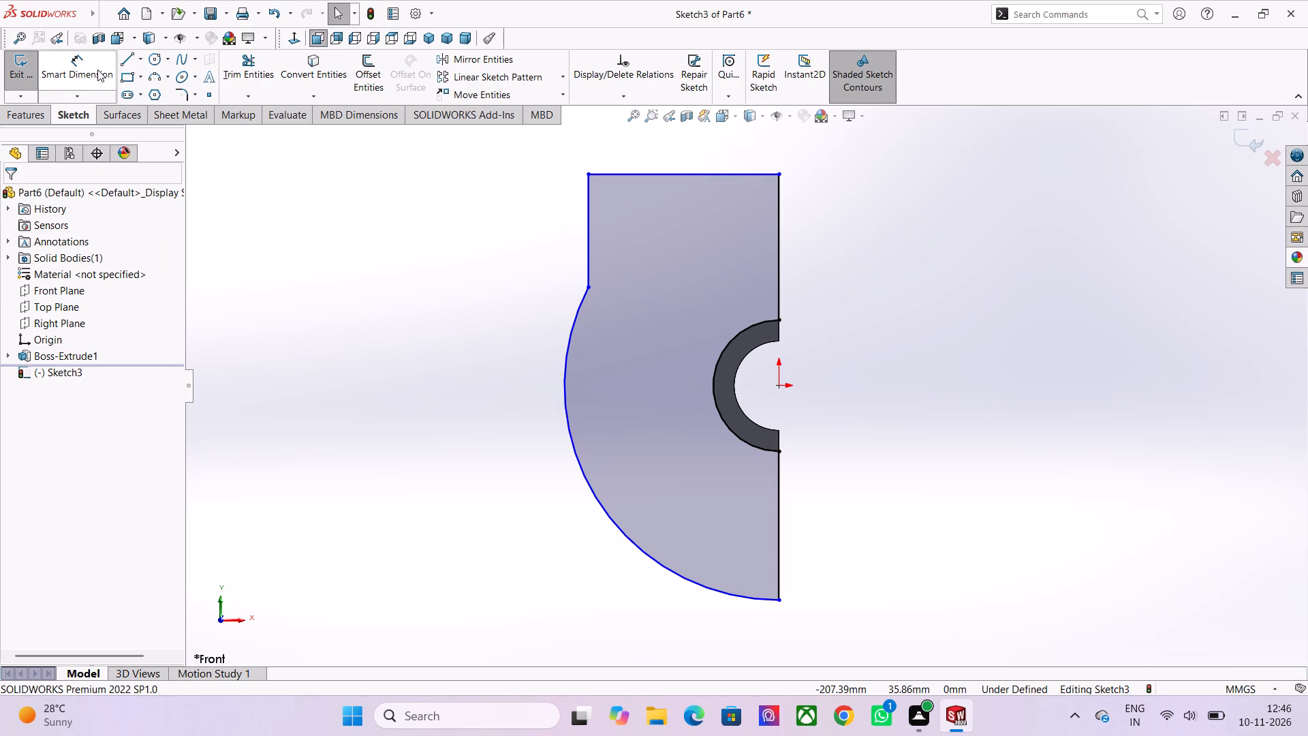
{"action": "left_click", "coordinate": [781, 249]}
{"action": "left_click", "coordinate": [902, 258]}
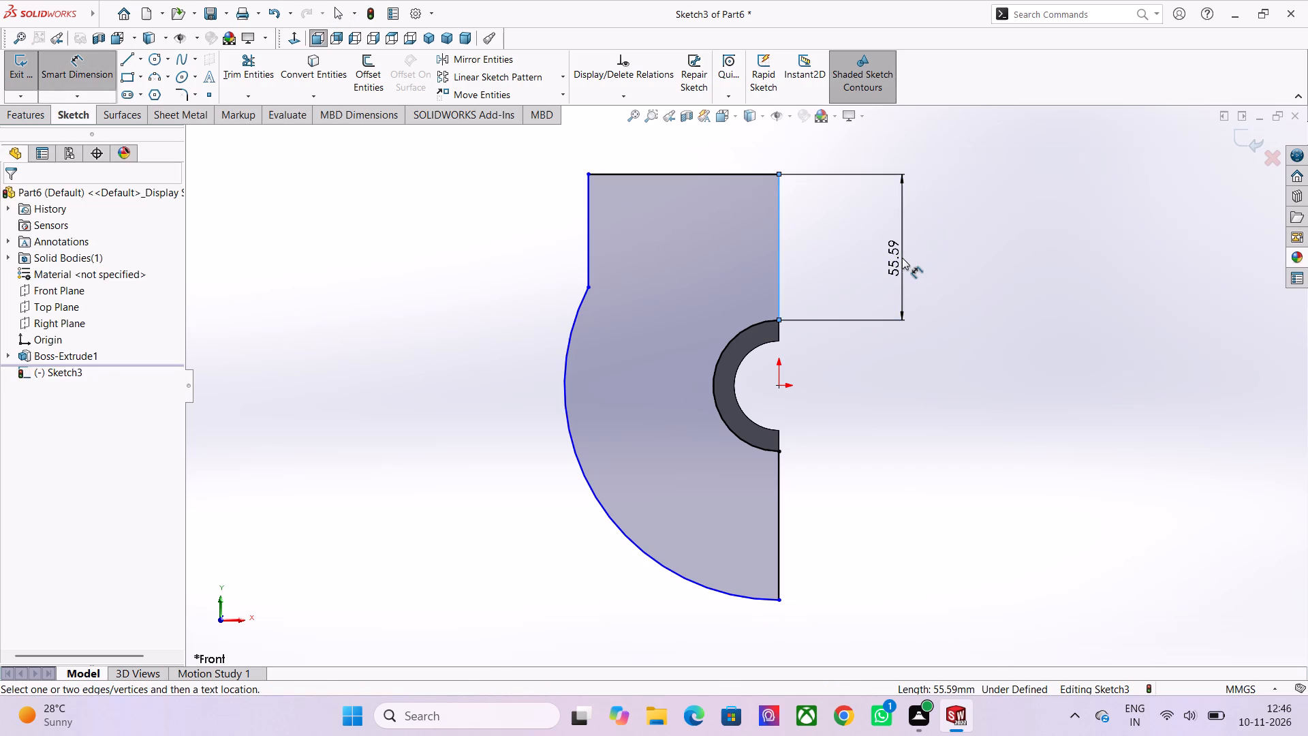
{"action": "type", "text": "52"}
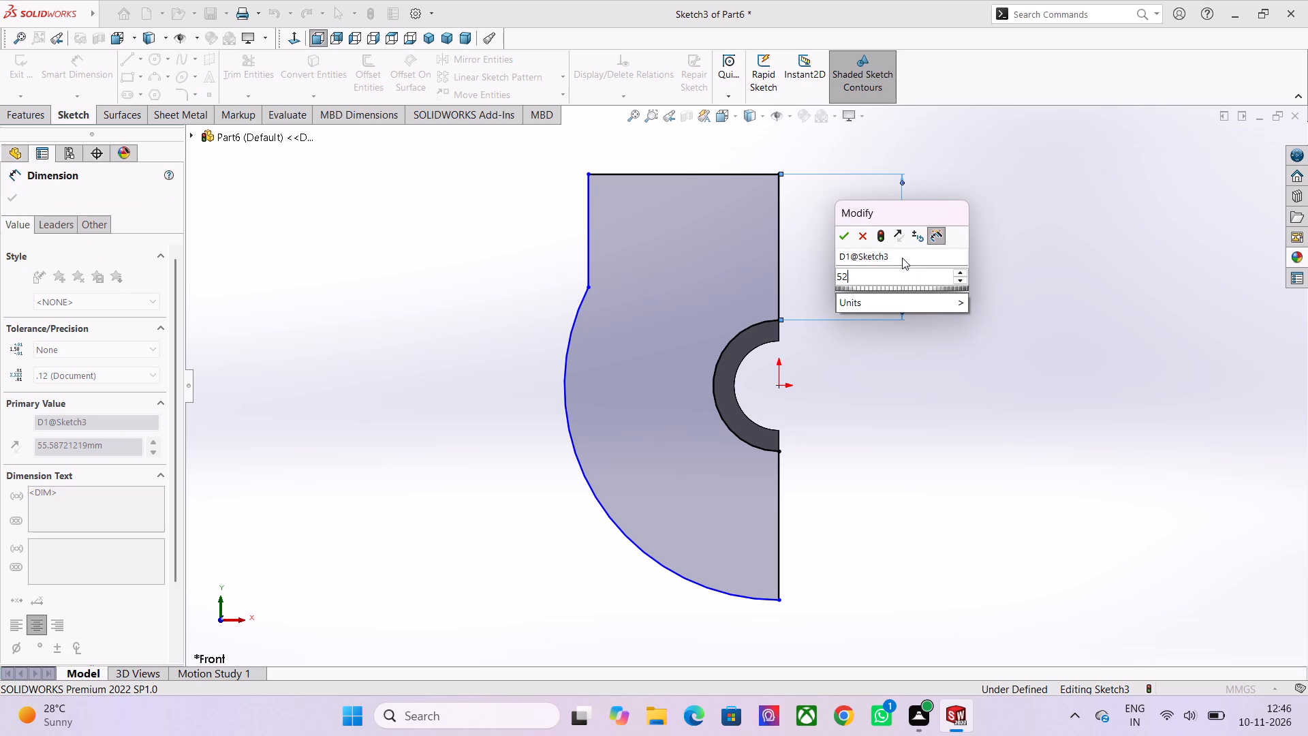
{"action": "key", "text": "Return"}
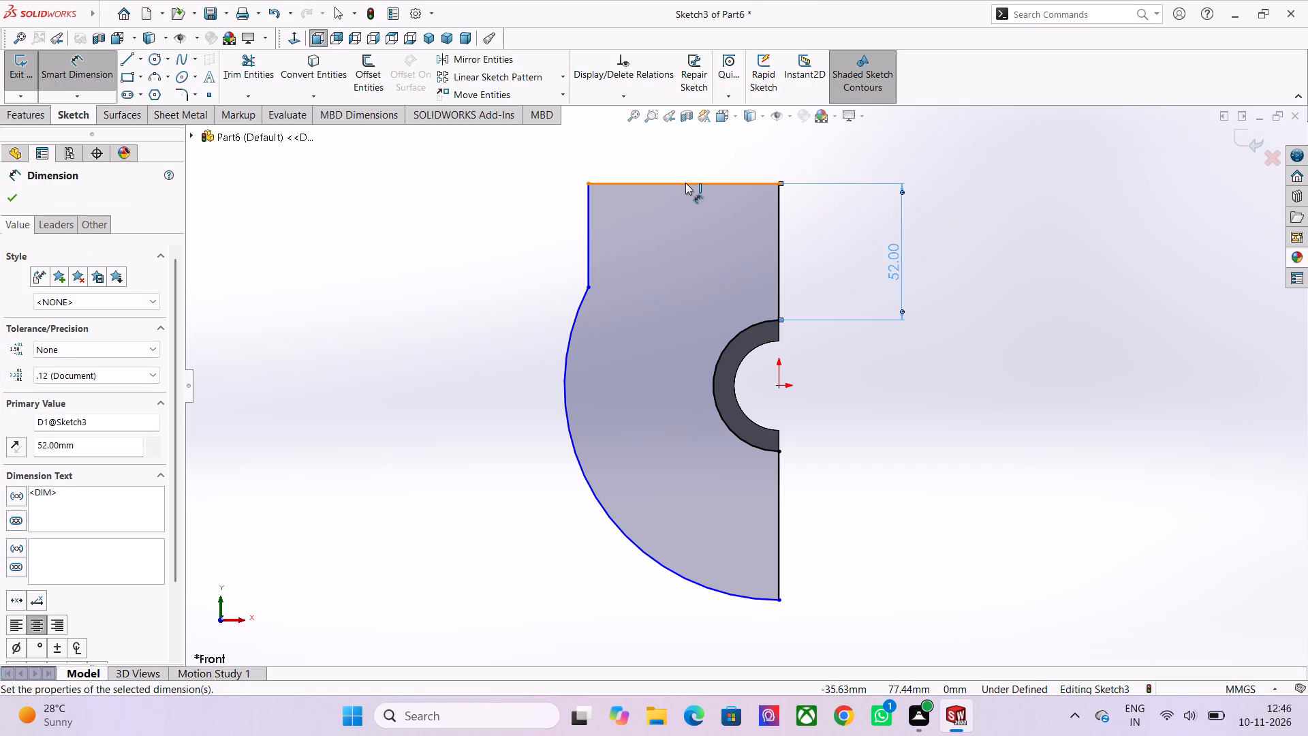
{"action": "left_click", "coordinate": [685, 183]}
{"action": "left_click", "coordinate": [686, 159]}
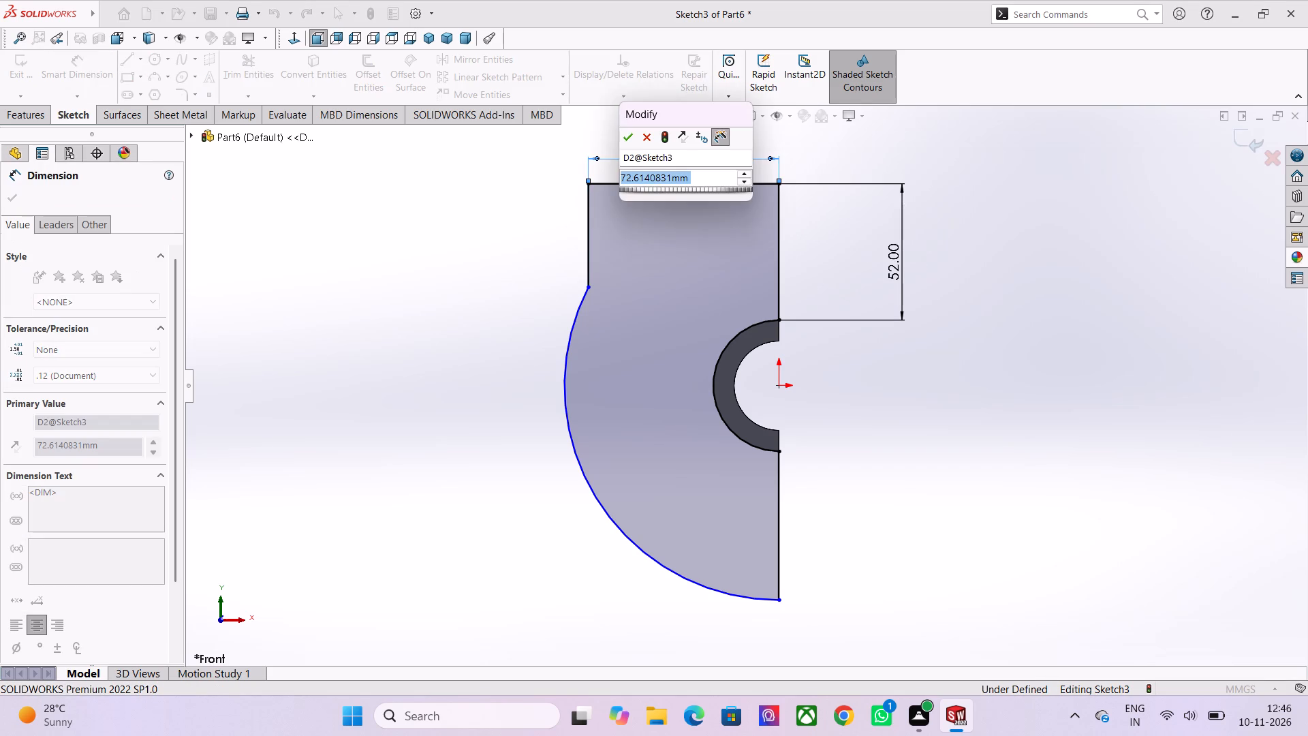
{"action": "type", "text": "65"}
{"action": "key", "text": "Return"}
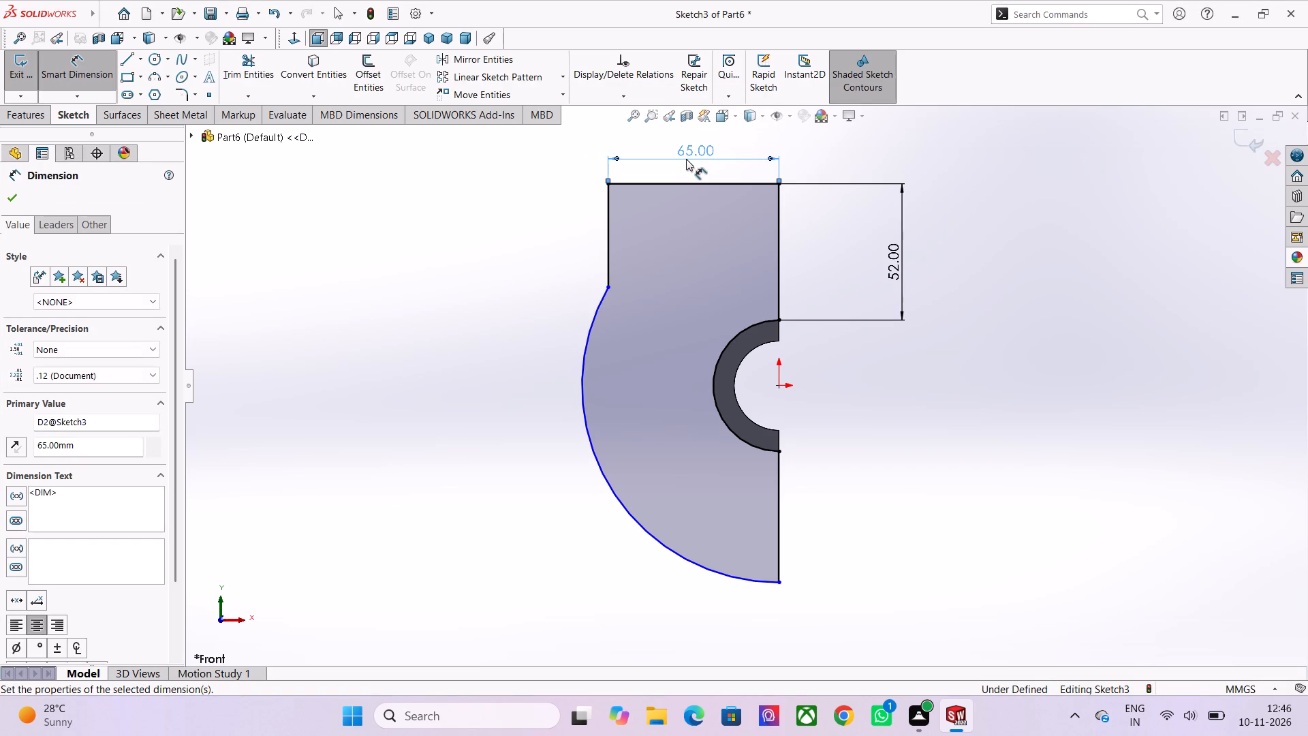
Dimension the large outer arc's radius to 72.5 mm and finish dimensioning.
{"action": "left_click", "coordinate": [588, 429]}
{"action": "left_click", "coordinate": [480, 453]}
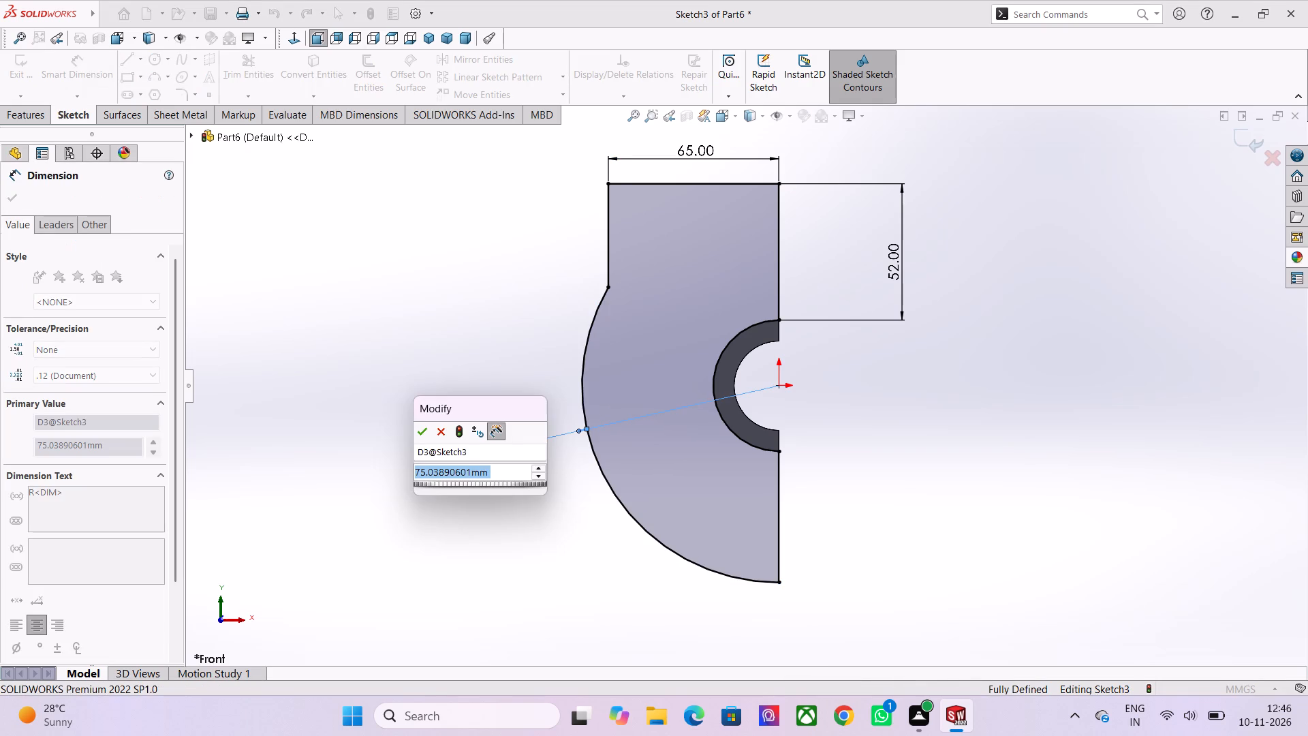
{"action": "type", "text": "72.5"}
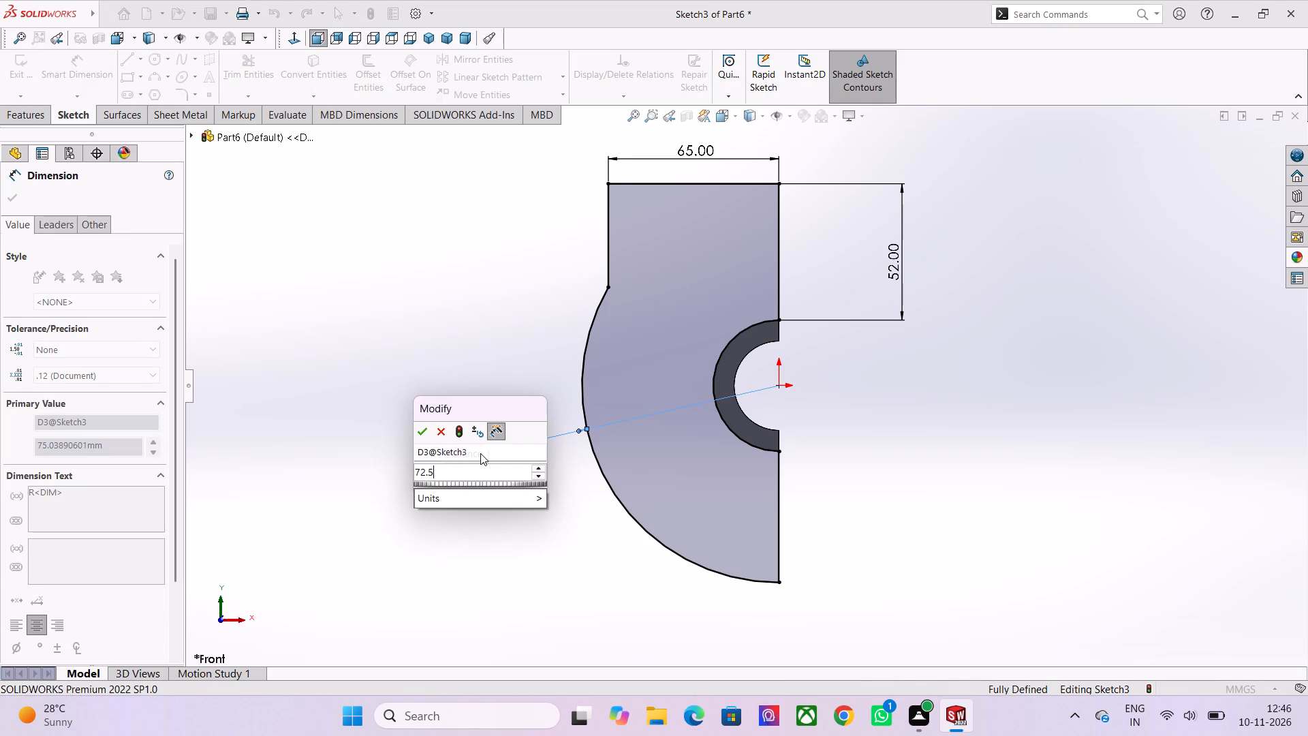
{"action": "key", "text": "Return"}
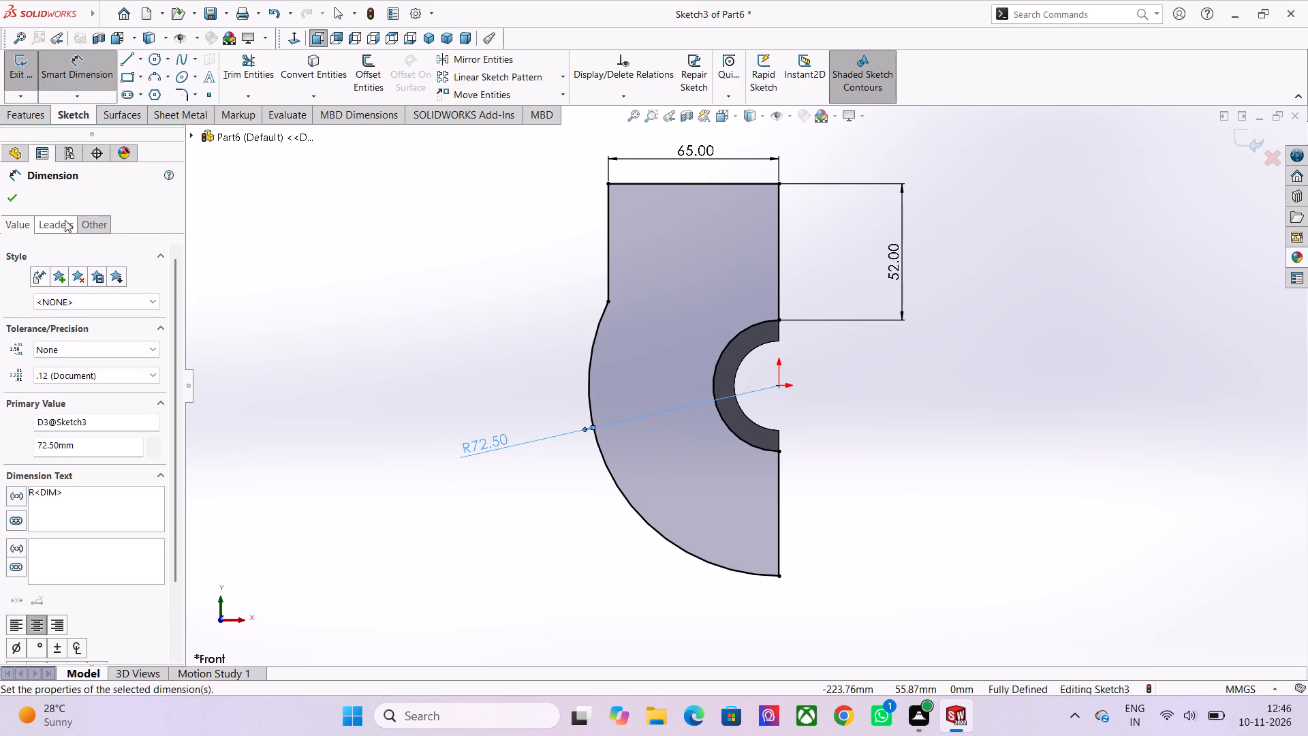
{"action": "left_click", "coordinate": [12, 200]}
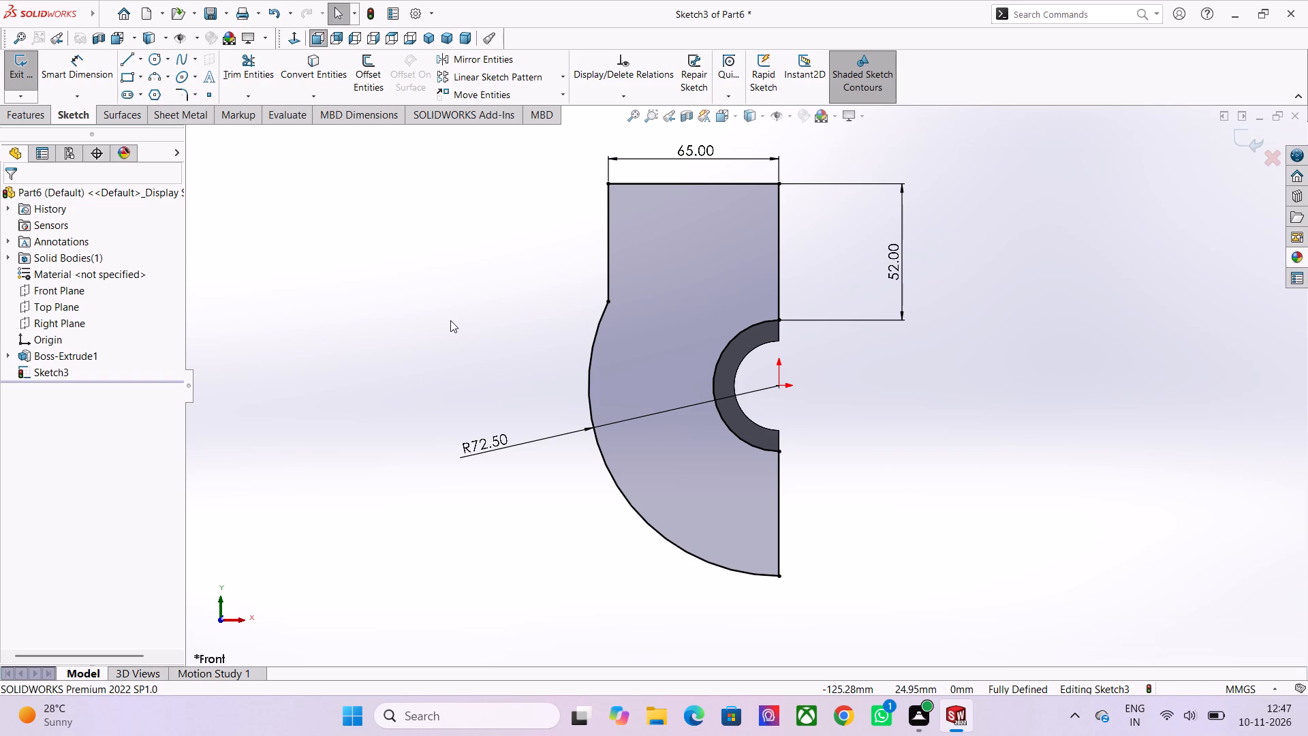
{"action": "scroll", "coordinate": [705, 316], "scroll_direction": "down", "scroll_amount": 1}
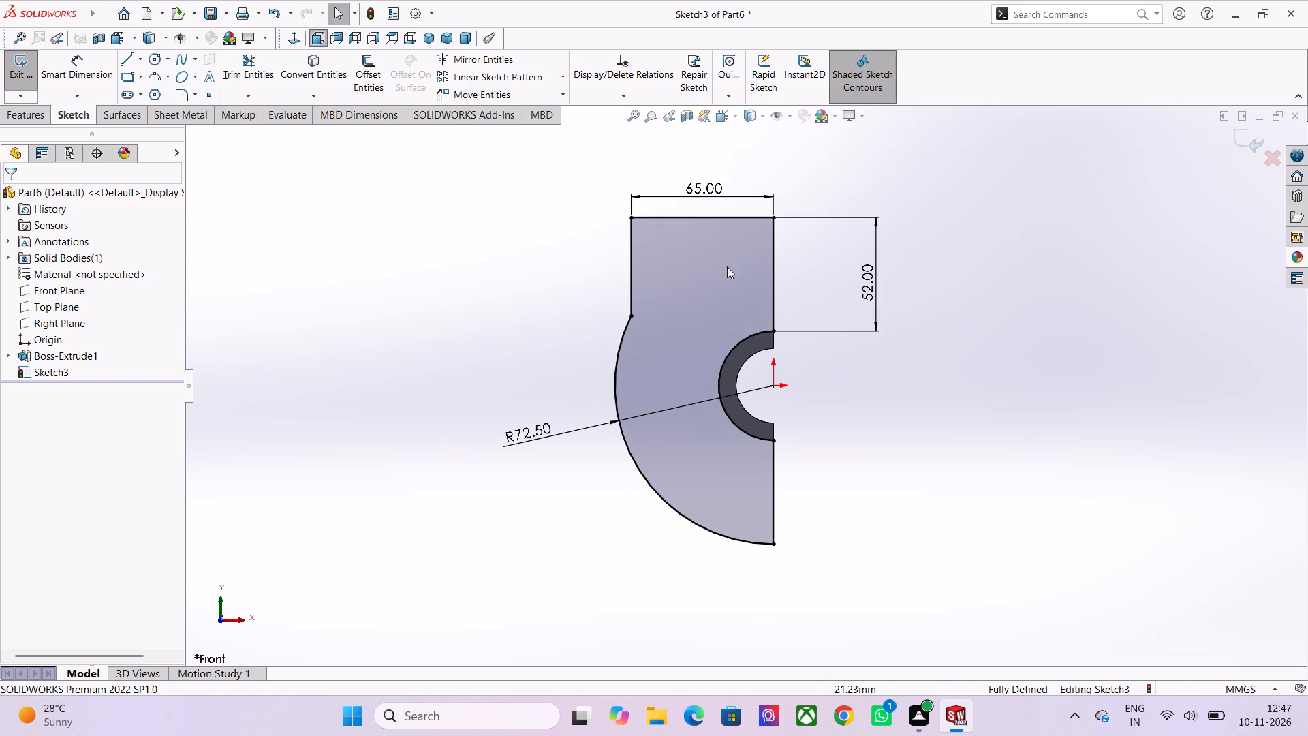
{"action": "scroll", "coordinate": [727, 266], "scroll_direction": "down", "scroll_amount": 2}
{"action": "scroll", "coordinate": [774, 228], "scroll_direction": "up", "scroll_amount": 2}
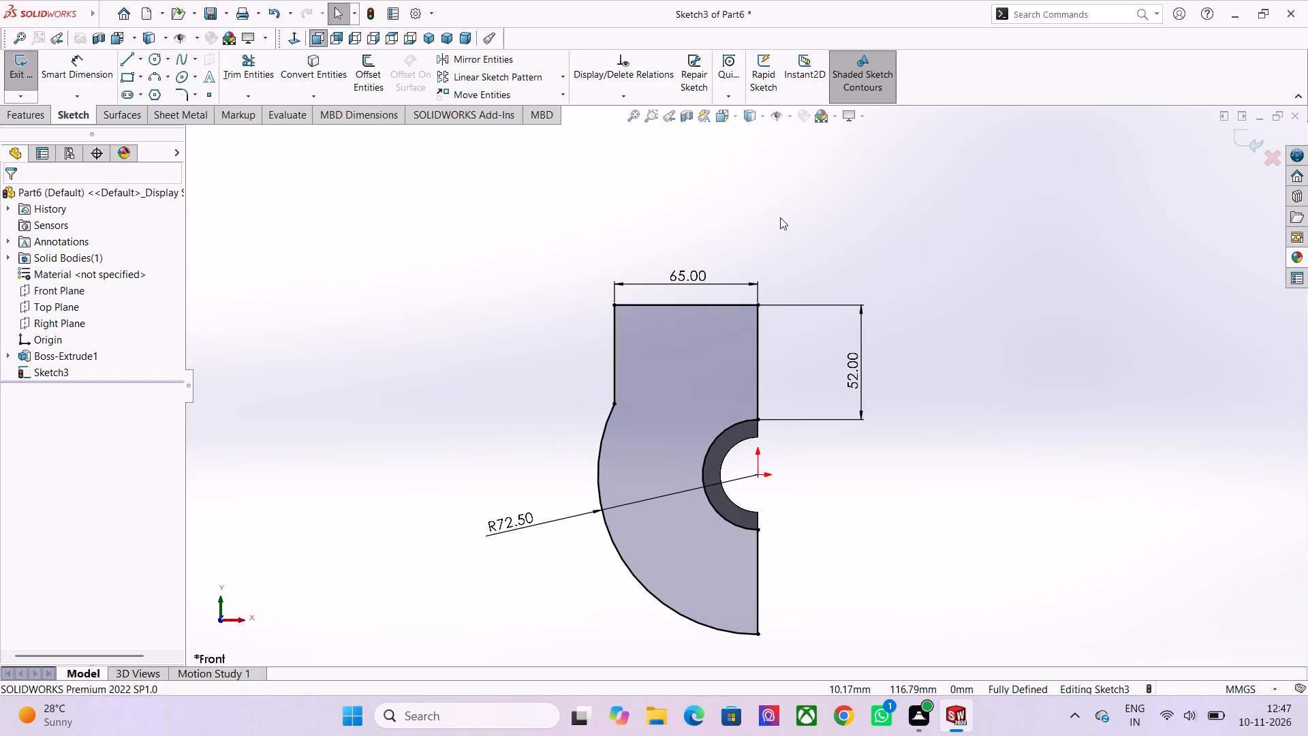
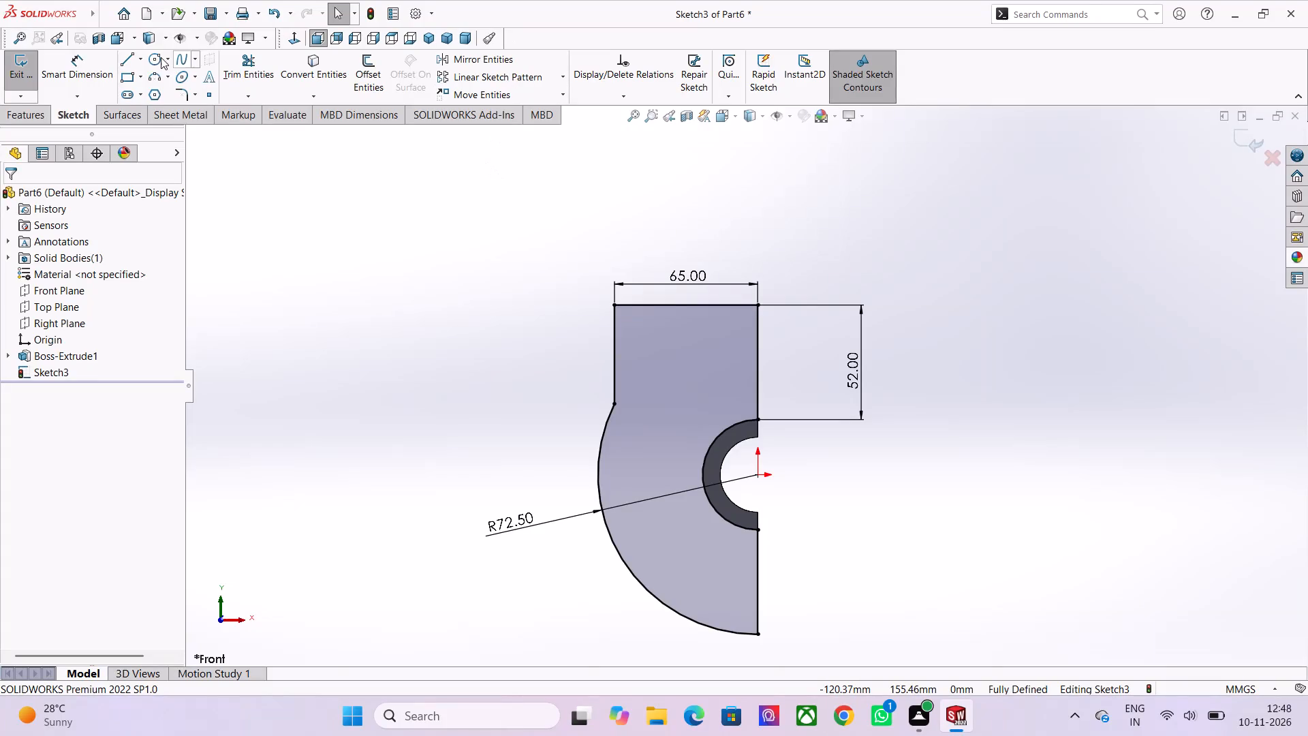
Finish the plate profile sketch and extrude it 5 mm in the reversed direction, merged with the half-ring hub.
{"action": "left_click", "coordinate": [3, 80]}
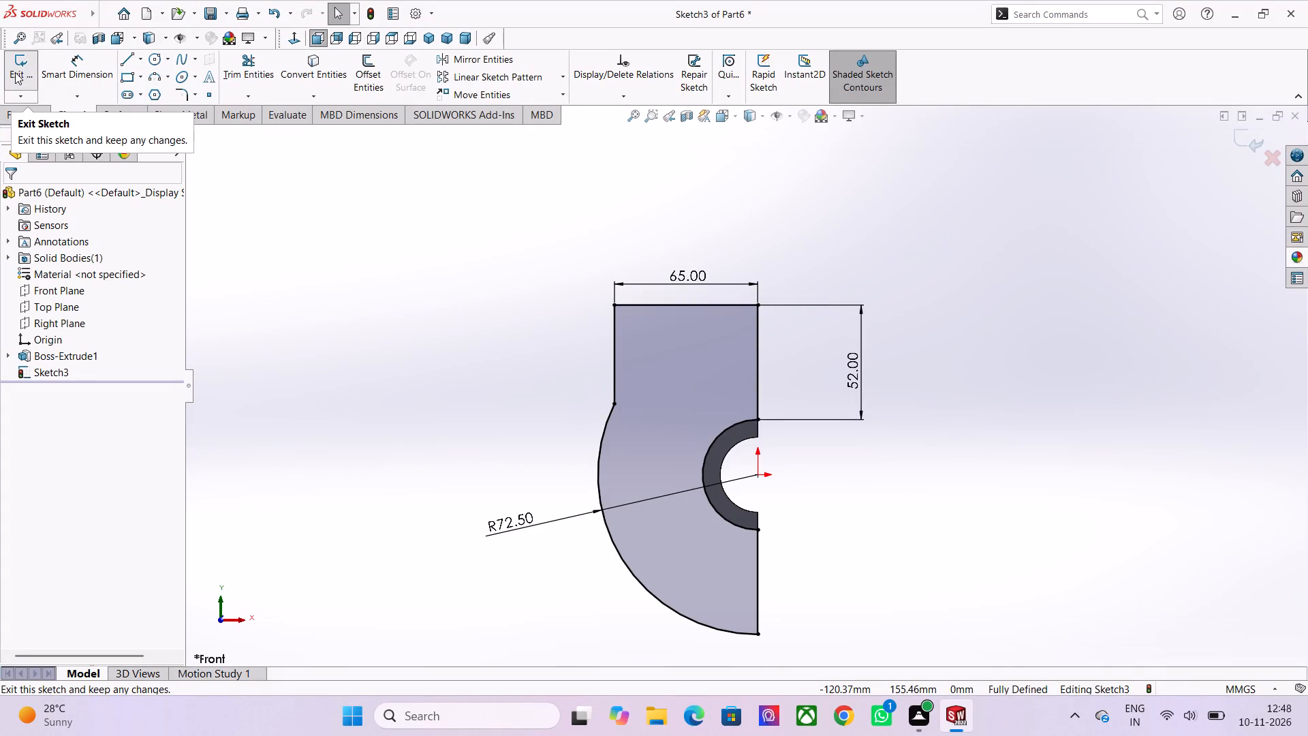
{"action": "left_click", "coordinate": [15, 72]}
{"action": "left_click", "coordinate": [22, 72]}
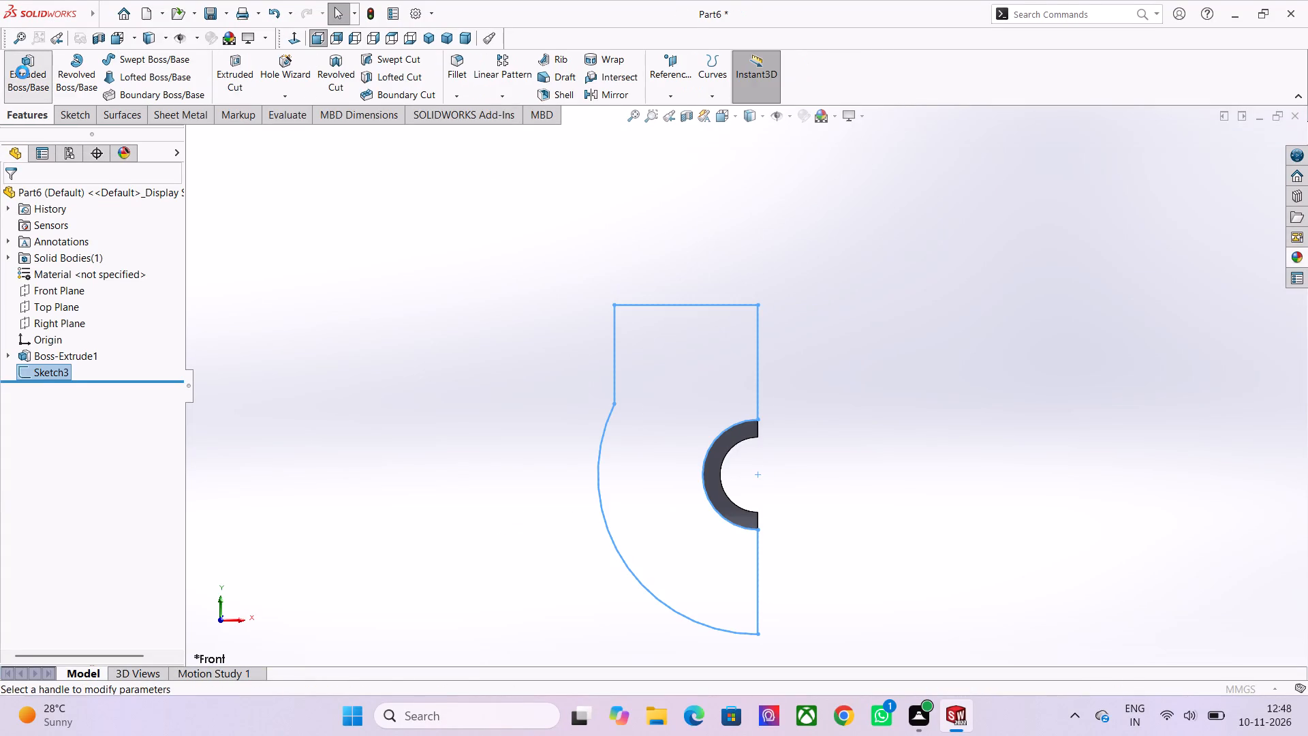
{"action": "scroll", "coordinate": [638, 234], "scroll_direction": "down", "scroll_amount": 1}
{"action": "middle_click_drag", "start_coordinate": [638, 234], "coordinate": [578, 360]}
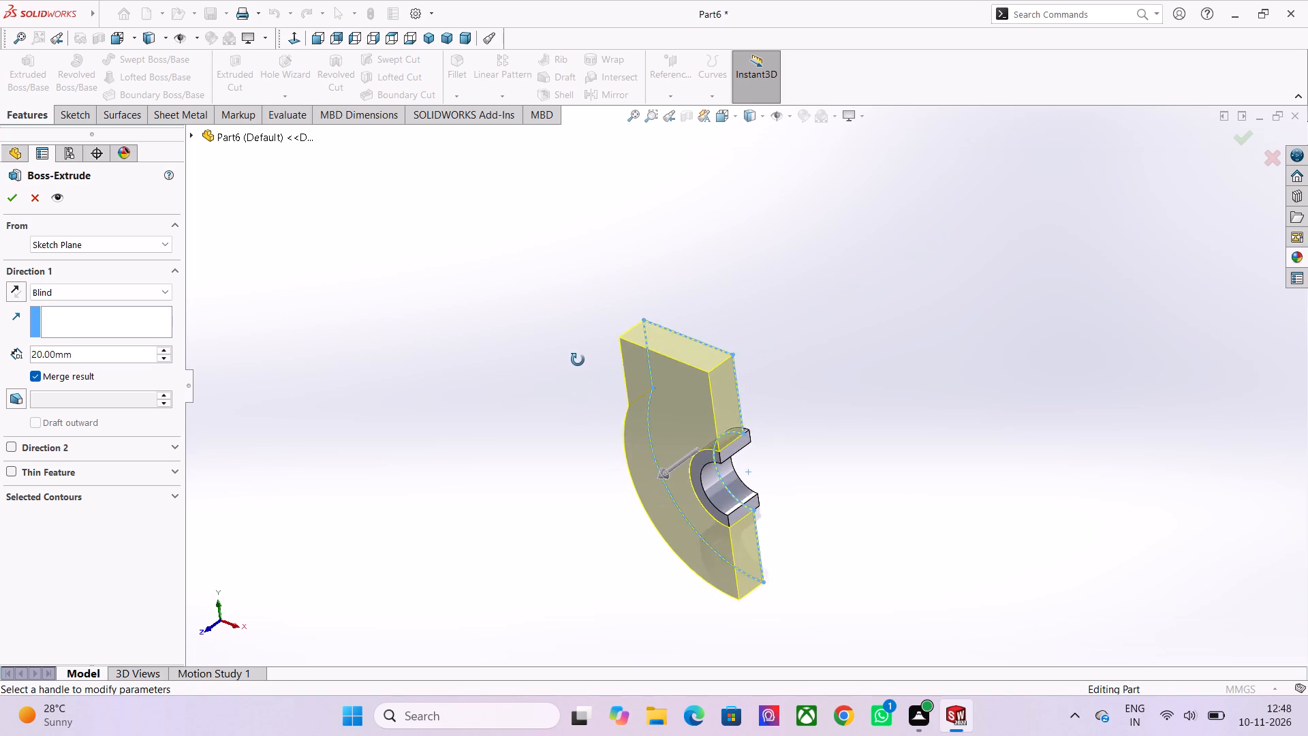
{"action": "middle_click_drag", "start_coordinate": [578, 360], "coordinate": [574, 373]}
{"action": "double_click", "coordinate": [101, 356]}
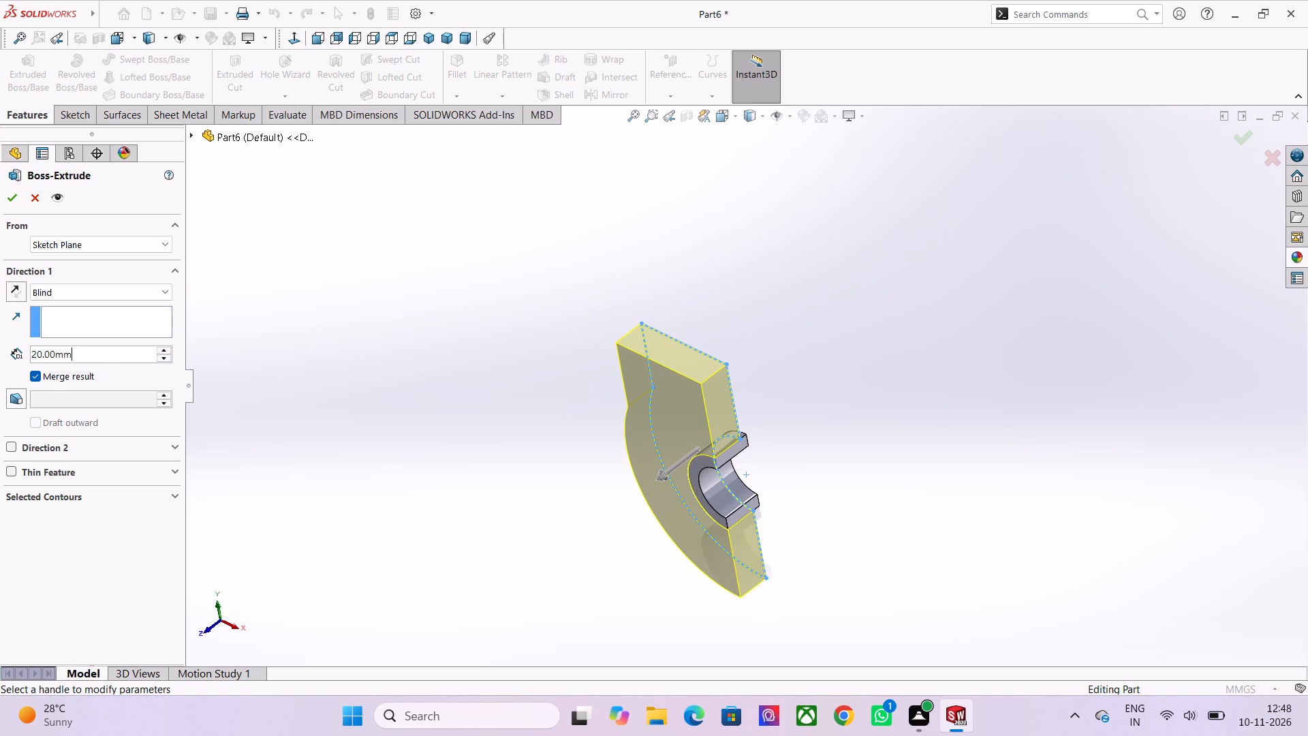
{"action": "key", "text": "5"}
{"action": "key", "text": "Return"}
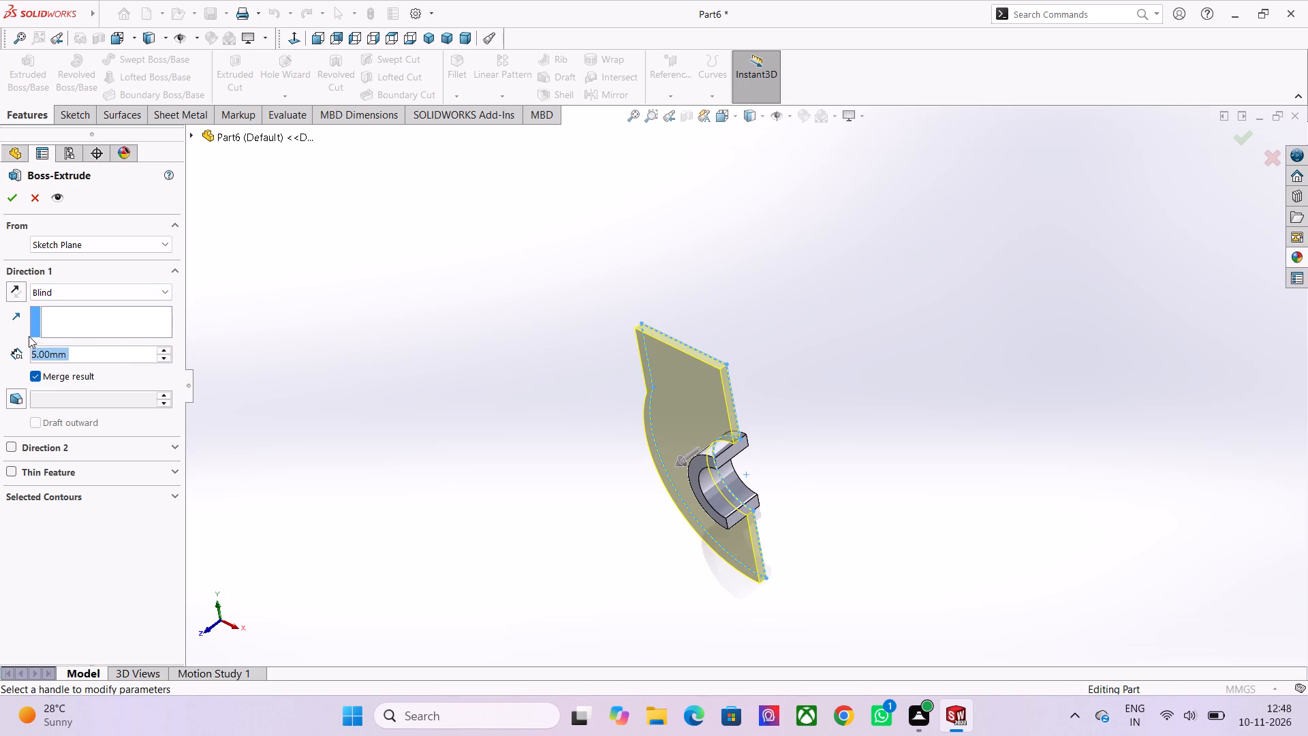
{"action": "left_click", "coordinate": [16, 288]}
{"action": "scroll", "coordinate": [772, 437], "scroll_direction": "up", "scroll_amount": 3}
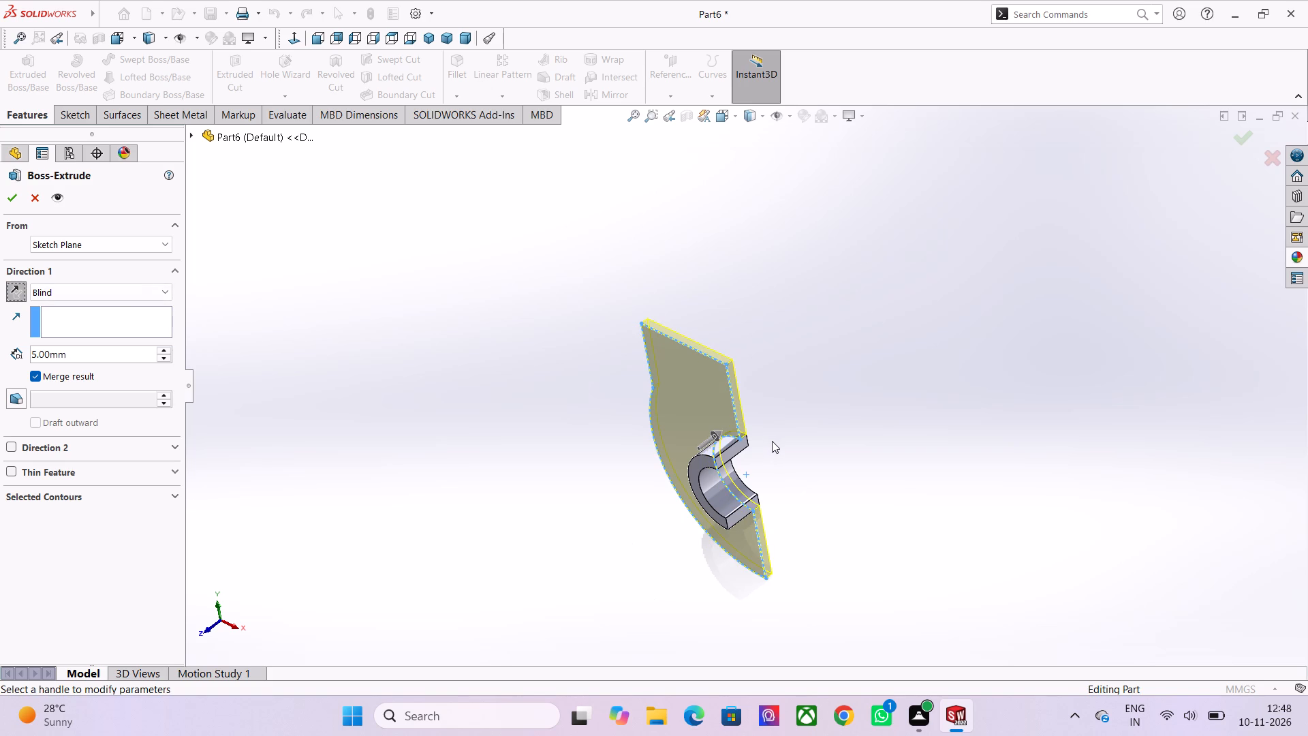
{"action": "scroll", "coordinate": [772, 449], "scroll_direction": "up", "scroll_amount": 6}
{"action": "middle_click_drag", "start_coordinate": [768, 449], "coordinate": [741, 464]}
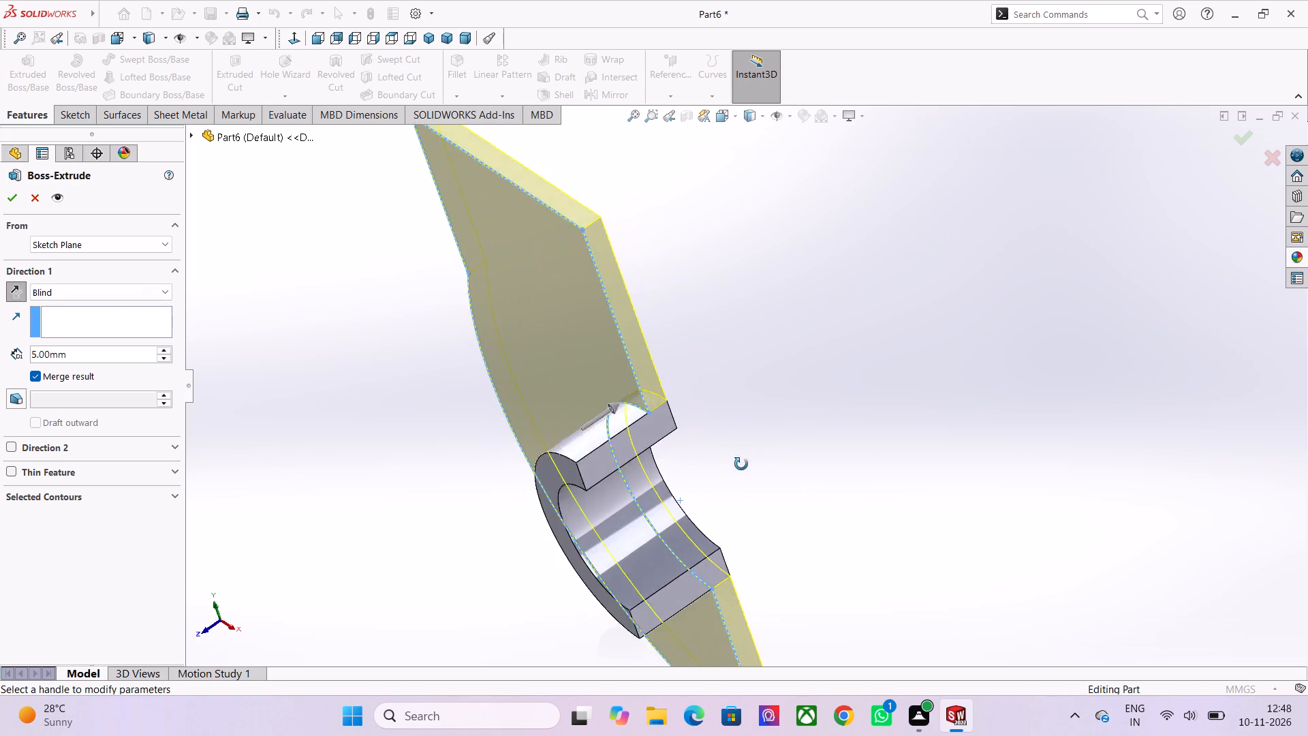
{"action": "middle_click_drag", "start_coordinate": [741, 464], "coordinate": [727, 512]}
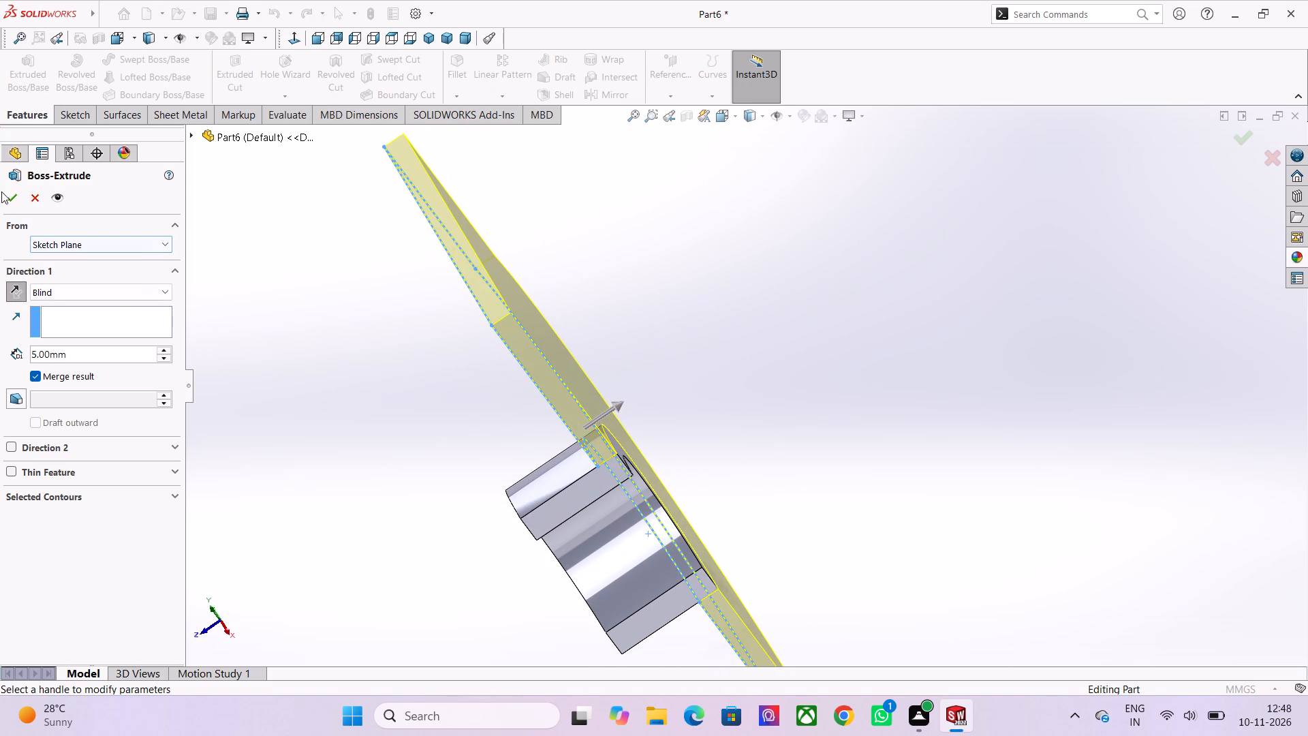
{"action": "left_click", "coordinate": [14, 200]}
Examine the extruded plate and its half-ring hub from several angles.
{"action": "scroll", "coordinate": [514, 333], "scroll_direction": "down", "scroll_amount": 2}
{"action": "scroll", "coordinate": [657, 369], "scroll_direction": "down", "scroll_amount": 1}
{"action": "left_click", "coordinate": [699, 366]}
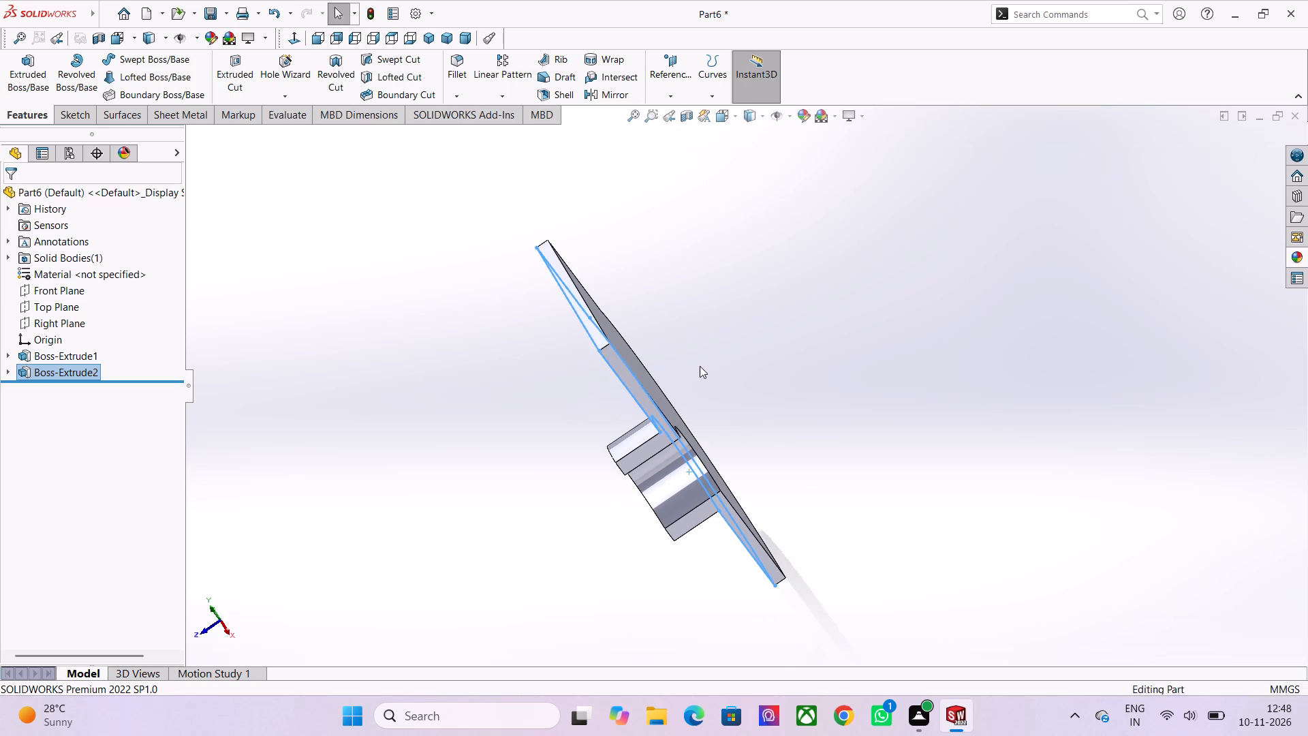
{"action": "middle_click_drag", "start_coordinate": [703, 364], "coordinate": [752, 268]}
{"action": "scroll", "coordinate": [752, 268], "scroll_direction": "up", "scroll_amount": 1}
{"action": "scroll", "coordinate": [749, 354], "scroll_direction": "down", "scroll_amount": 2}
{"action": "scroll", "coordinate": [757, 415], "scroll_direction": "down", "scroll_amount": 1}
{"action": "middle_click_drag", "start_coordinate": [757, 415], "coordinate": [828, 361]}
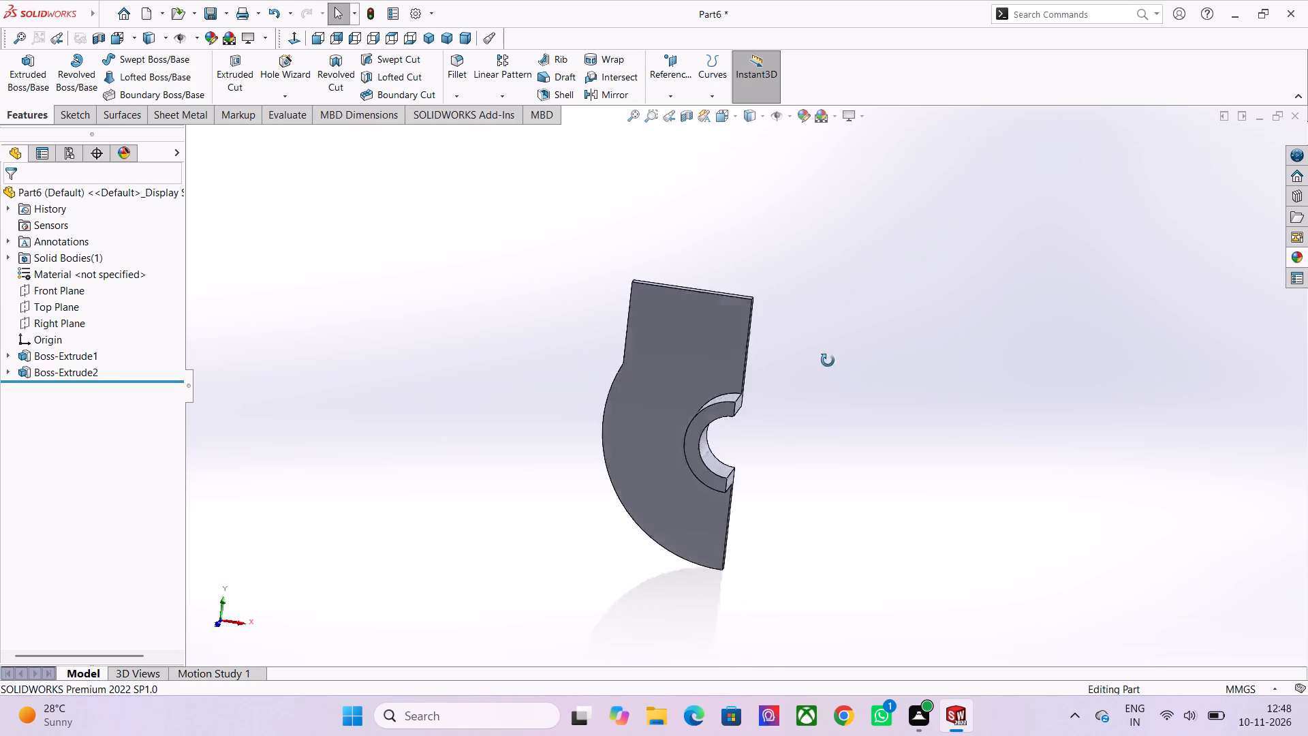
{"action": "middle_click_drag", "start_coordinate": [828, 361], "coordinate": [811, 401]}
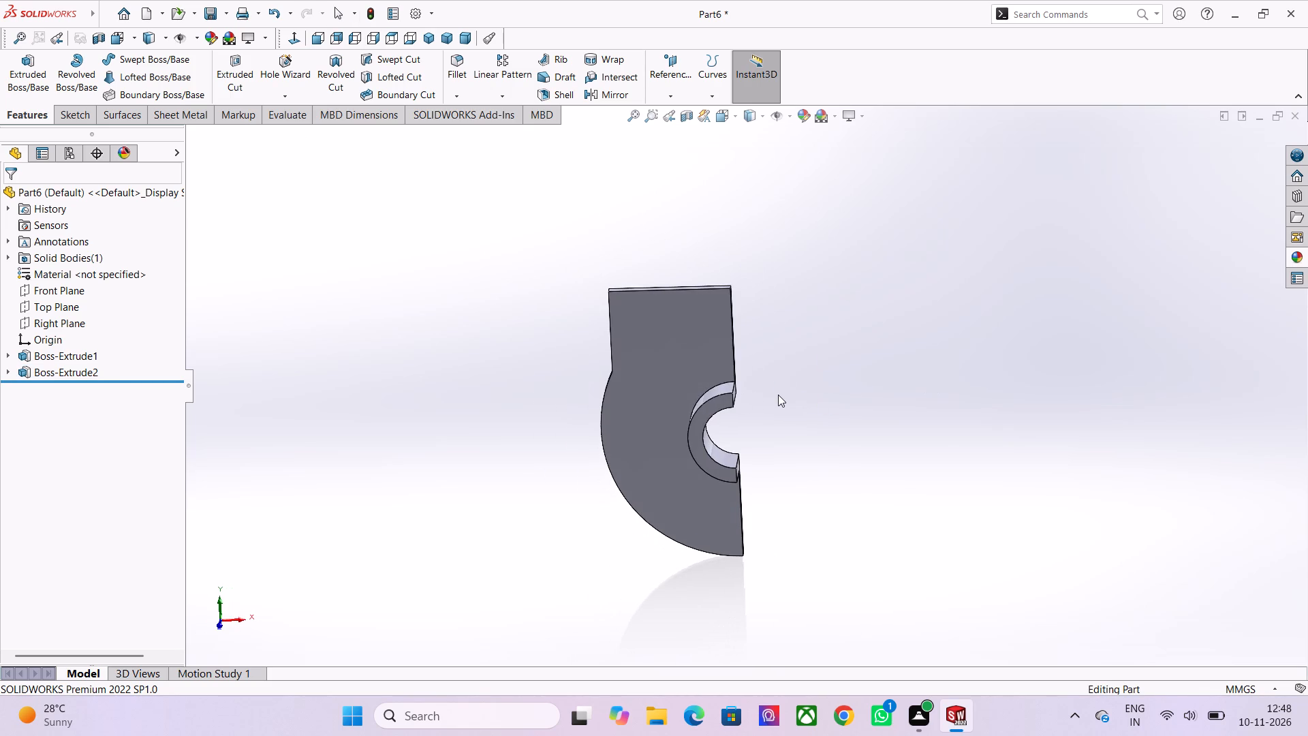
{"action": "scroll", "coordinate": [778, 395], "scroll_direction": "down", "scroll_amount": 2}
{"action": "middle_click_drag", "start_coordinate": [779, 395], "coordinate": [804, 401]}
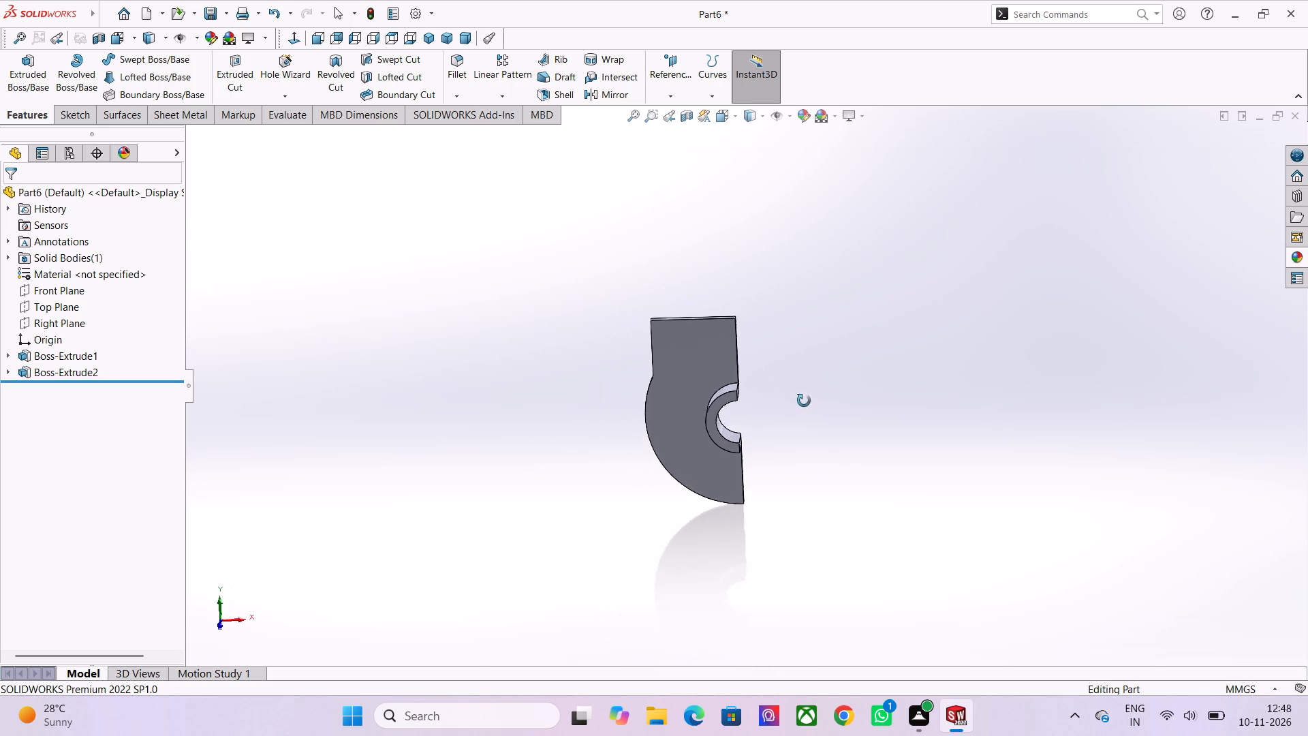
{"action": "middle_click_drag", "start_coordinate": [804, 401], "coordinate": [770, 336]}
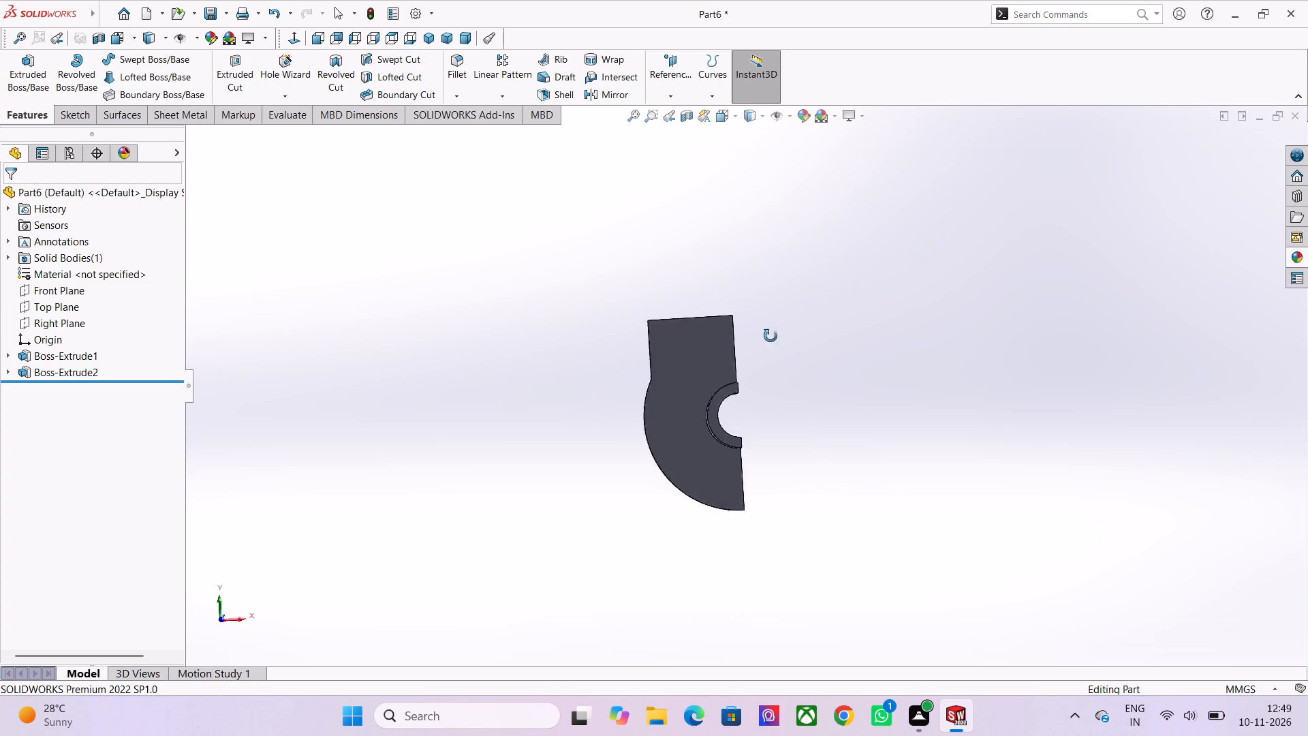
{"action": "middle_click_drag", "start_coordinate": [770, 336], "coordinate": [757, 517]}
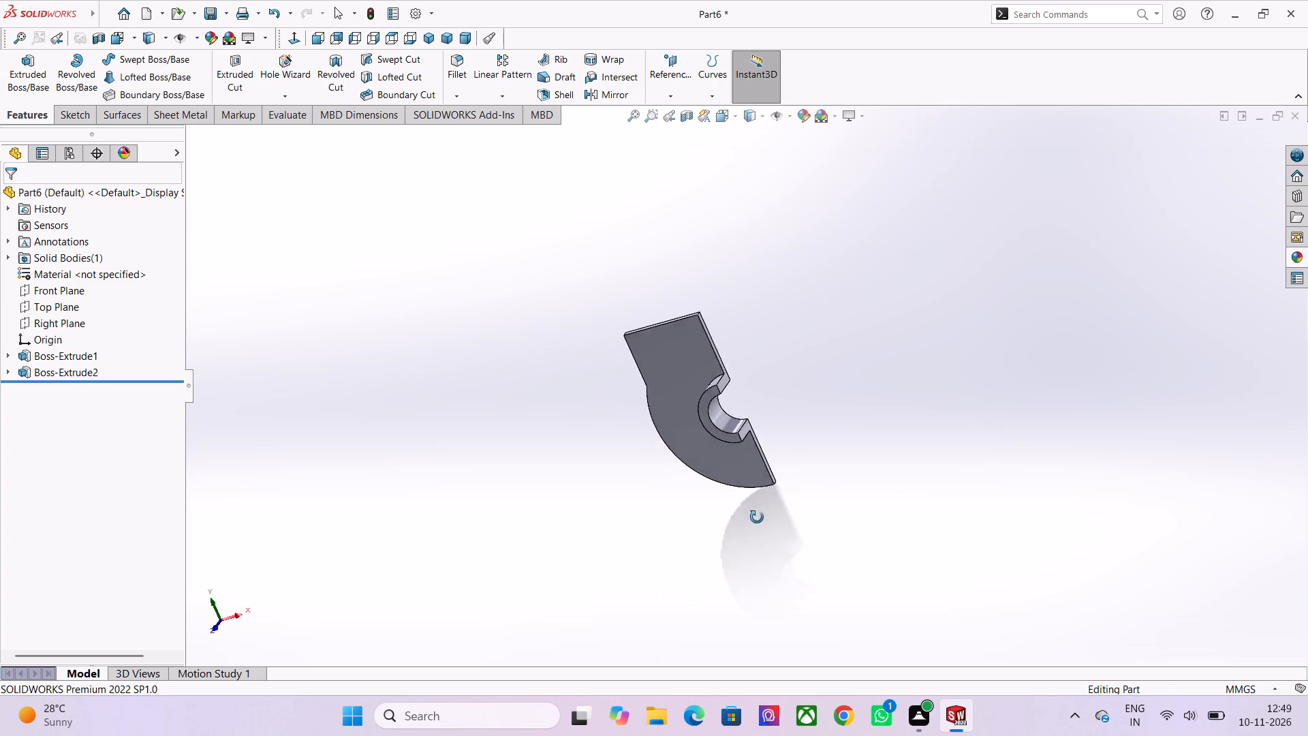
{"action": "middle_click_drag", "start_coordinate": [757, 517], "coordinate": [771, 428]}
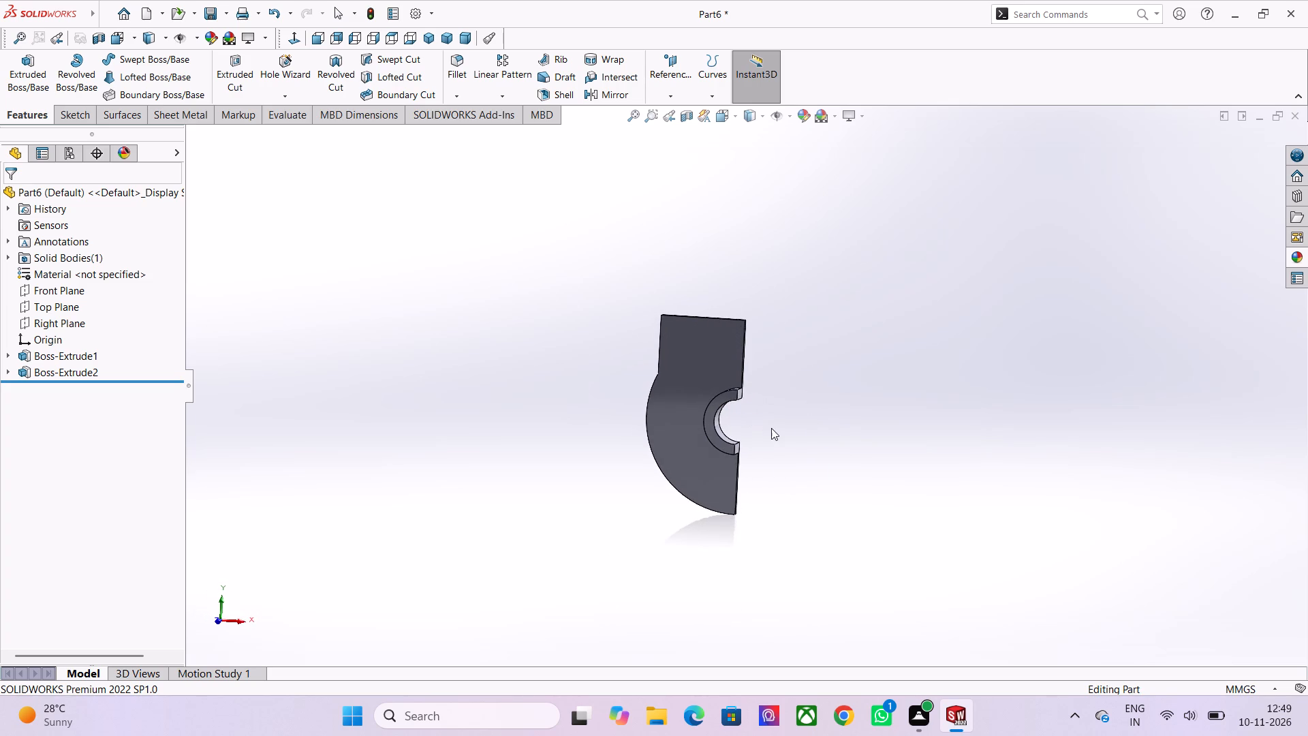
{"action": "scroll", "coordinate": [458, 341], "scroll_direction": "down", "scroll_amount": 1}
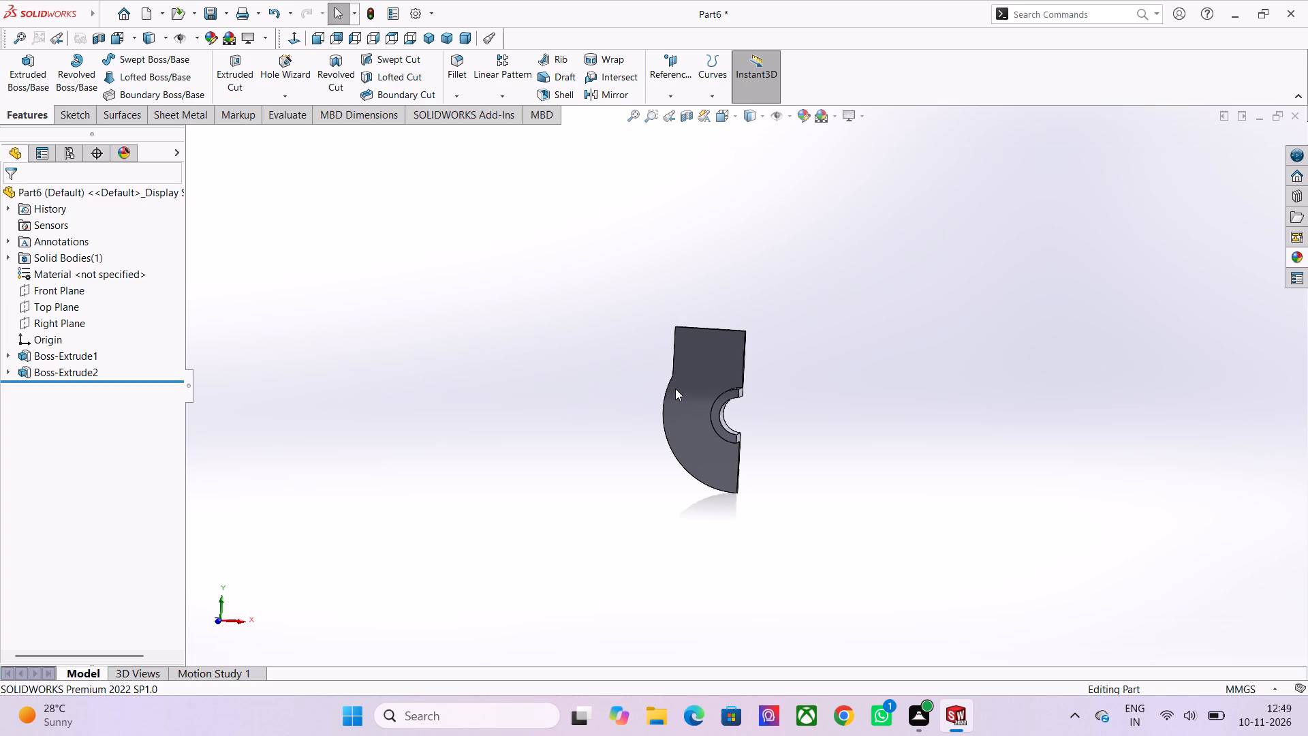
Create a reference plane offset 140.5 mm from the Front Plane, with the offset flipped to the plate's rear side.
{"action": "left_click", "coordinate": [679, 95]}
{"action": "left_click", "coordinate": [683, 114]}
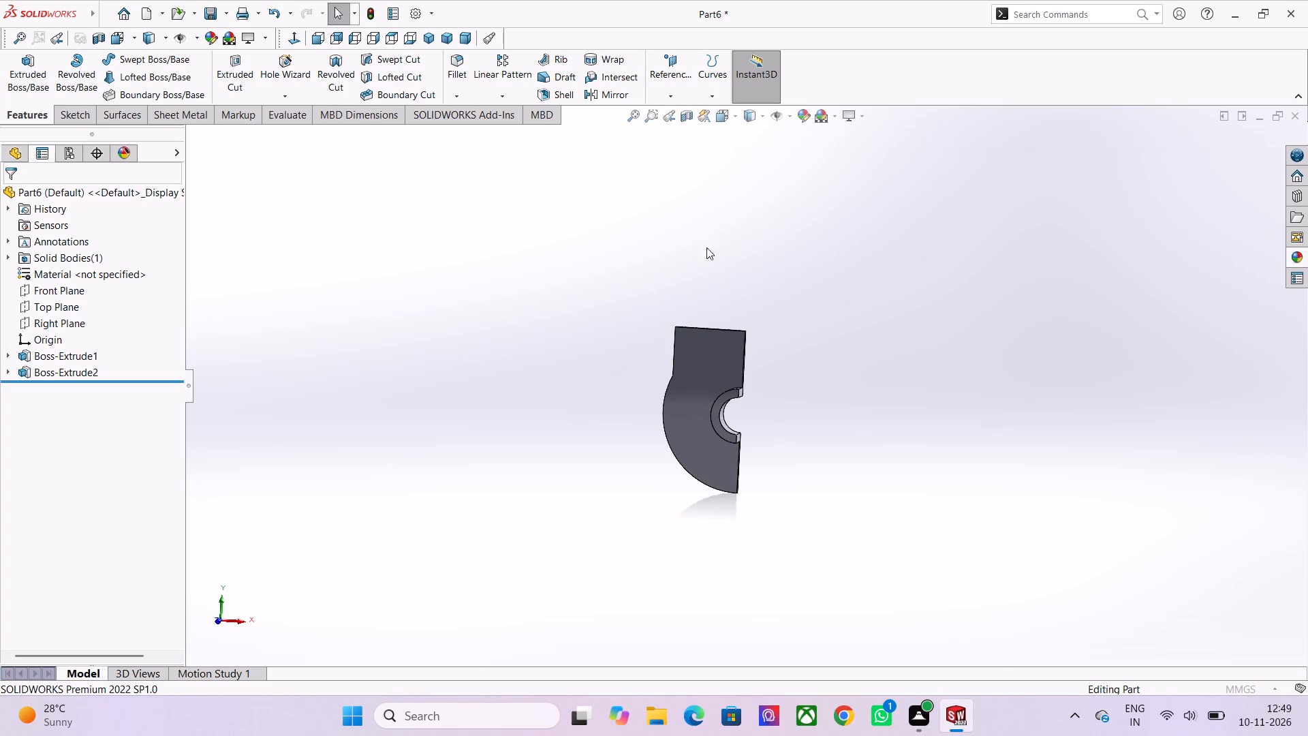
{"action": "middle_click_drag", "start_coordinate": [707, 308], "coordinate": [667, 404]}
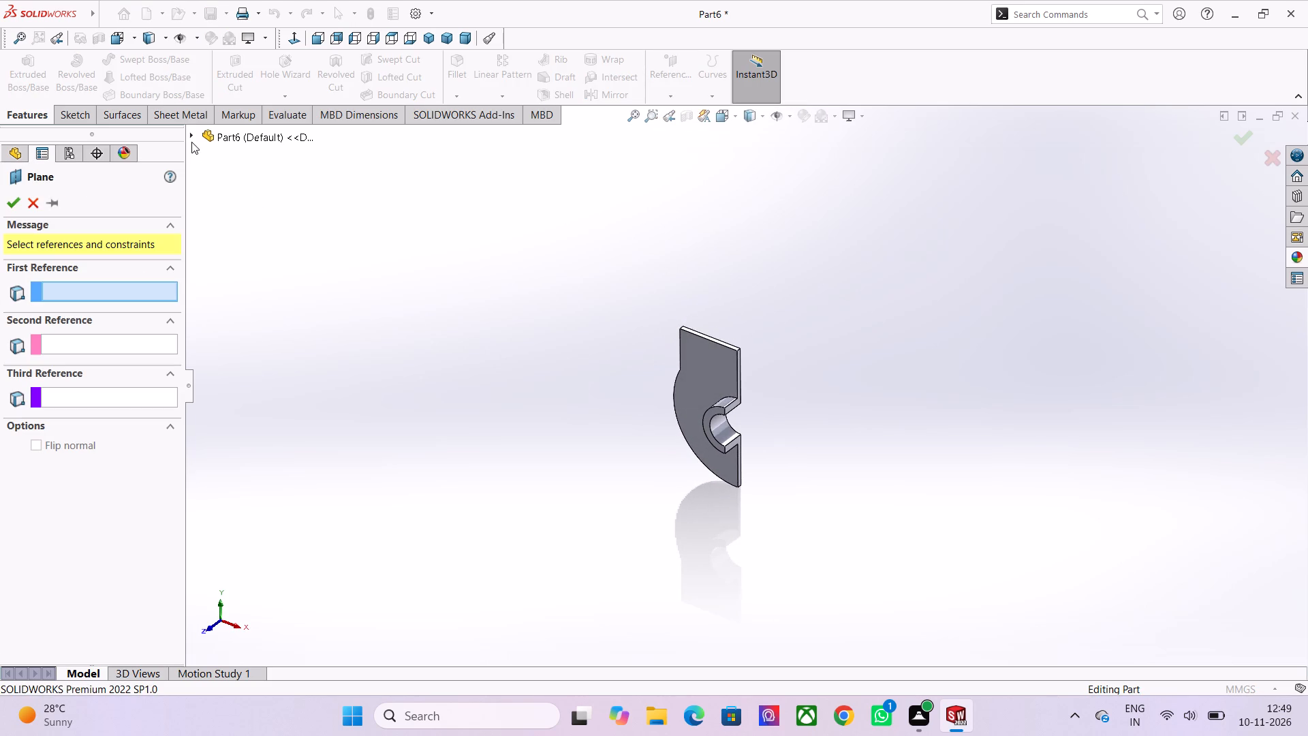
{"action": "left_click", "coordinate": [190, 134]}
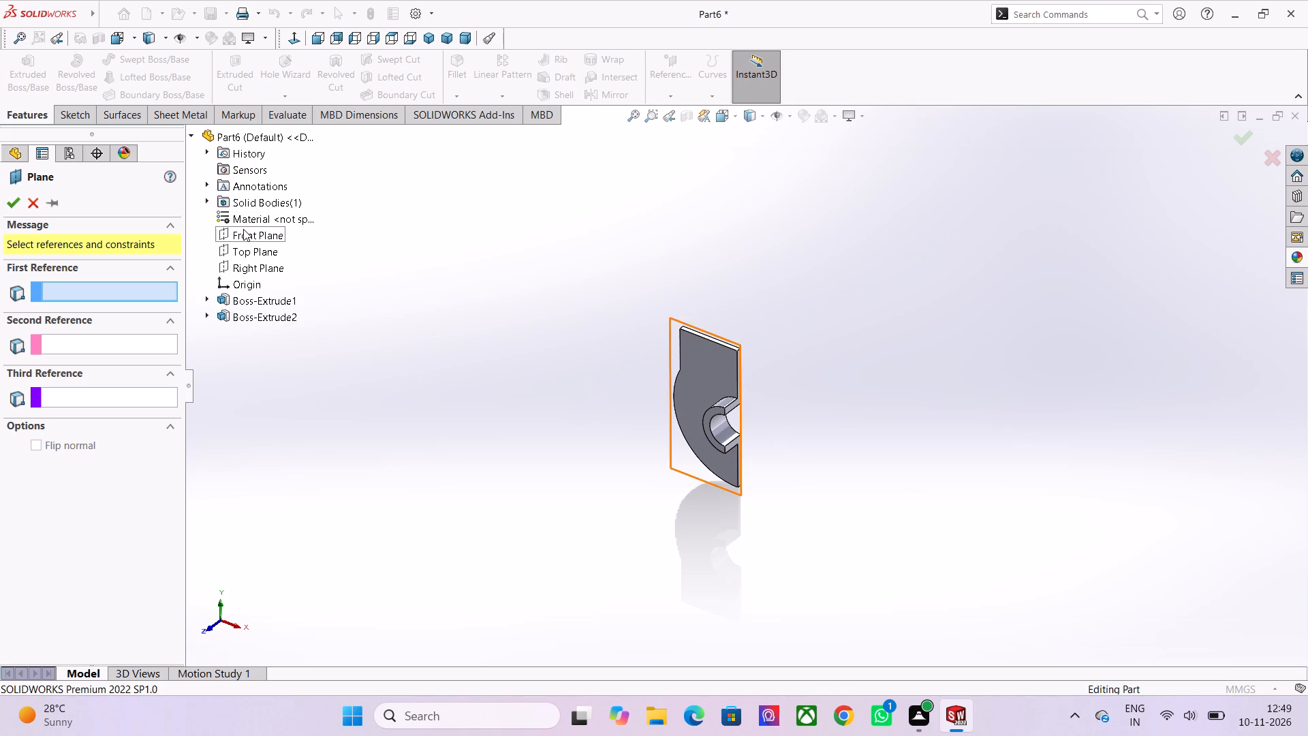
{"action": "left_click", "coordinate": [243, 229]}
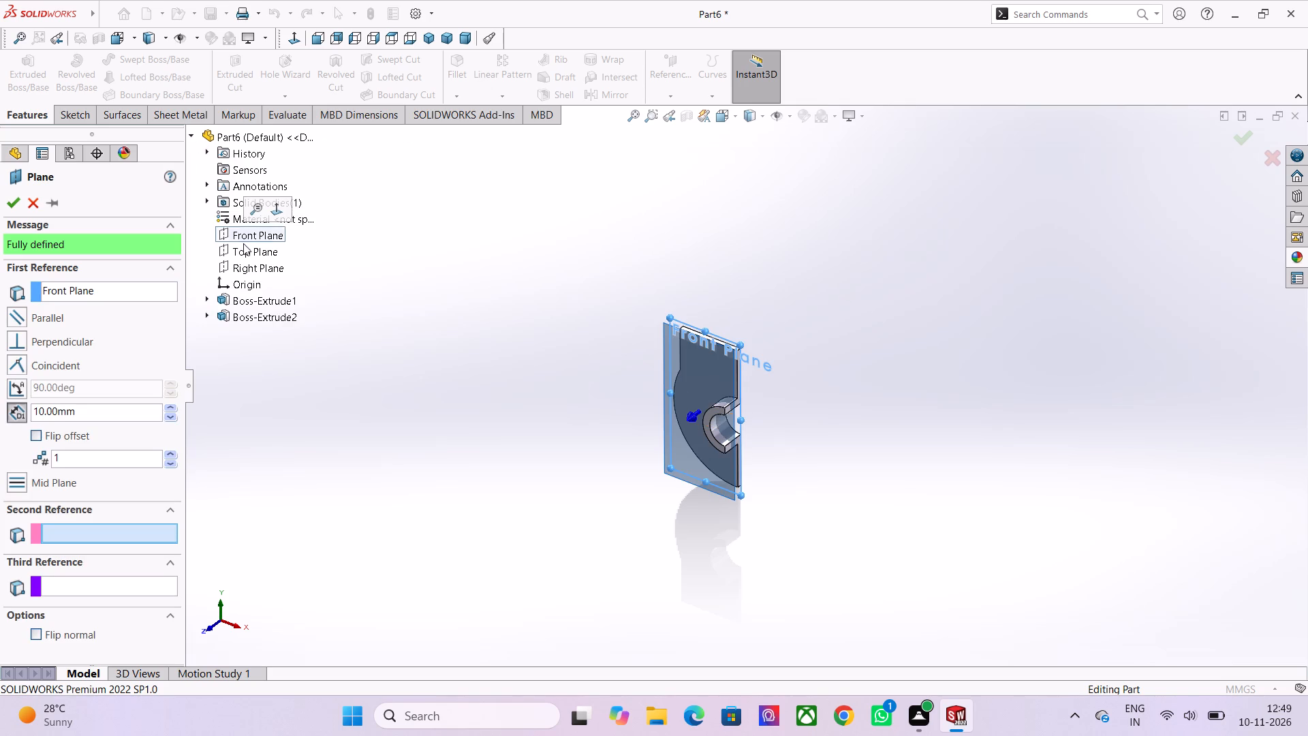
{"action": "double_click", "coordinate": [113, 408]}
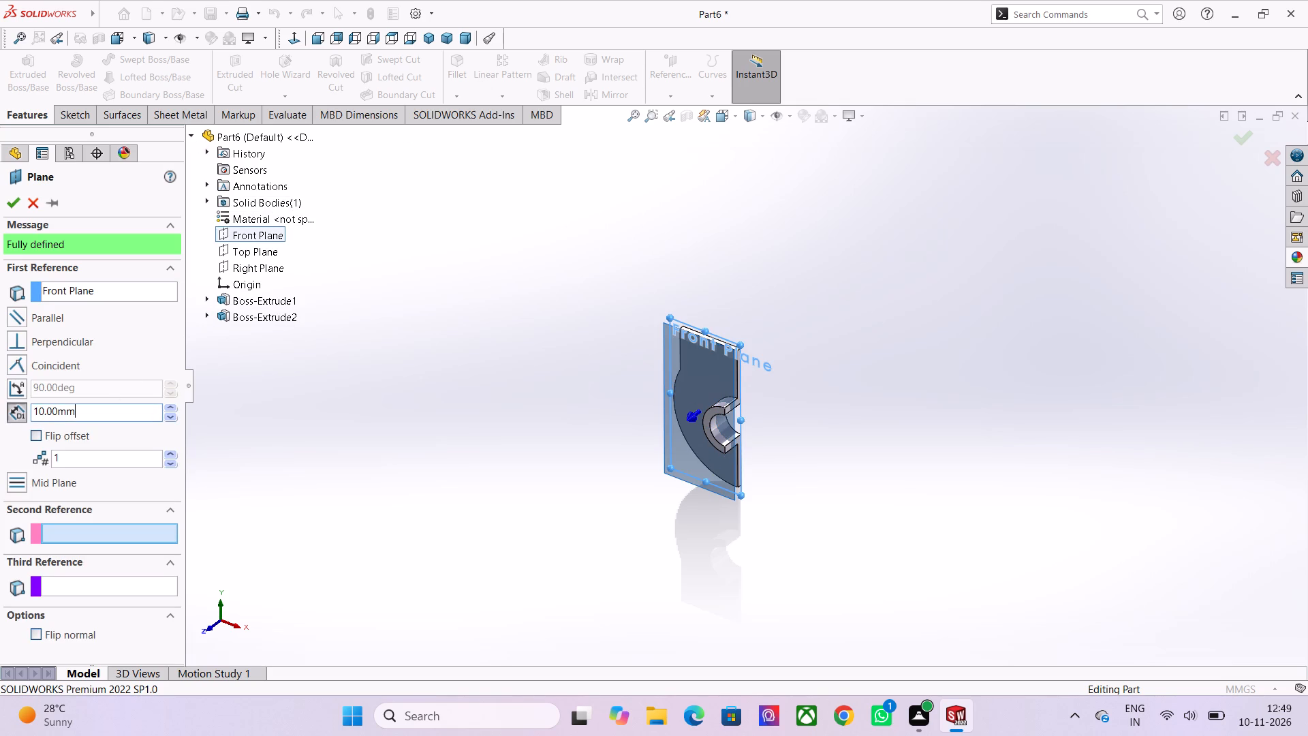
{"action": "type", "text": "145"}
{"action": "key", "text": "BackSpace"}
{"action": "type", "text": "0.5"}
{"action": "left_click", "coordinate": [40, 437]}
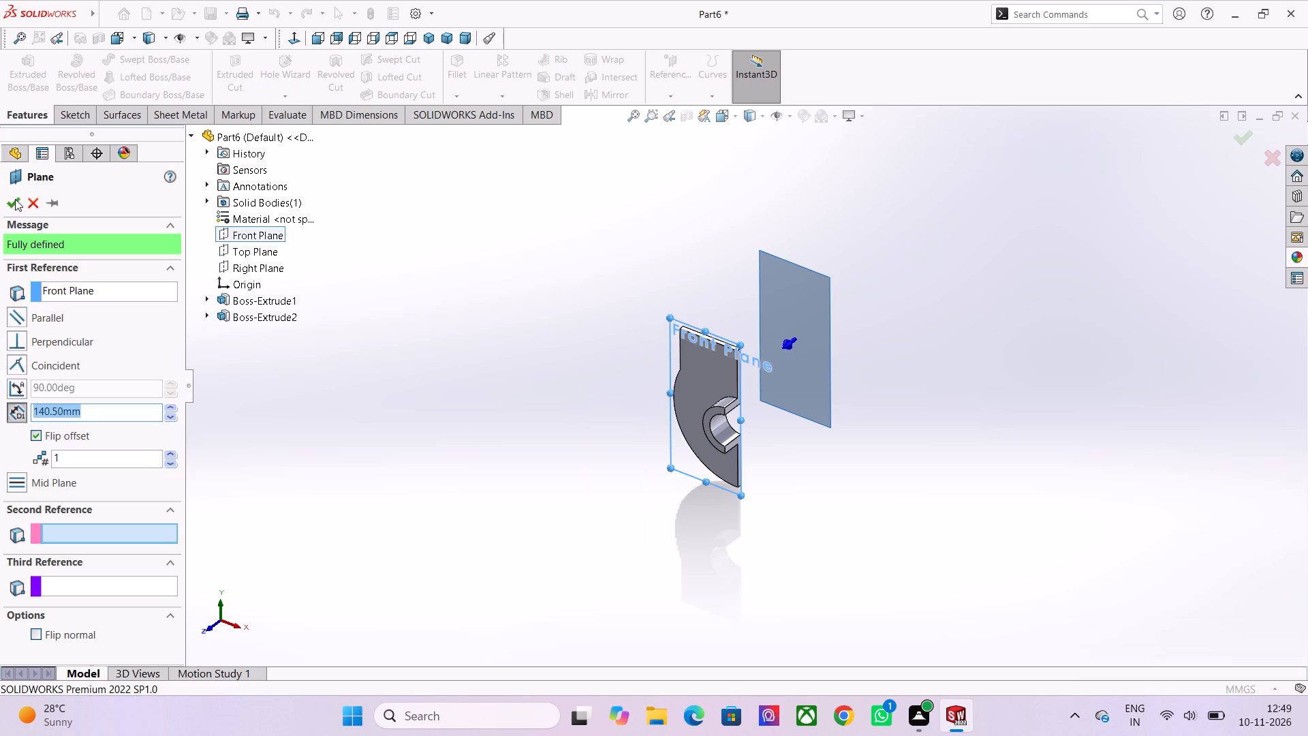
{"action": "left_click", "coordinate": [15, 199]}
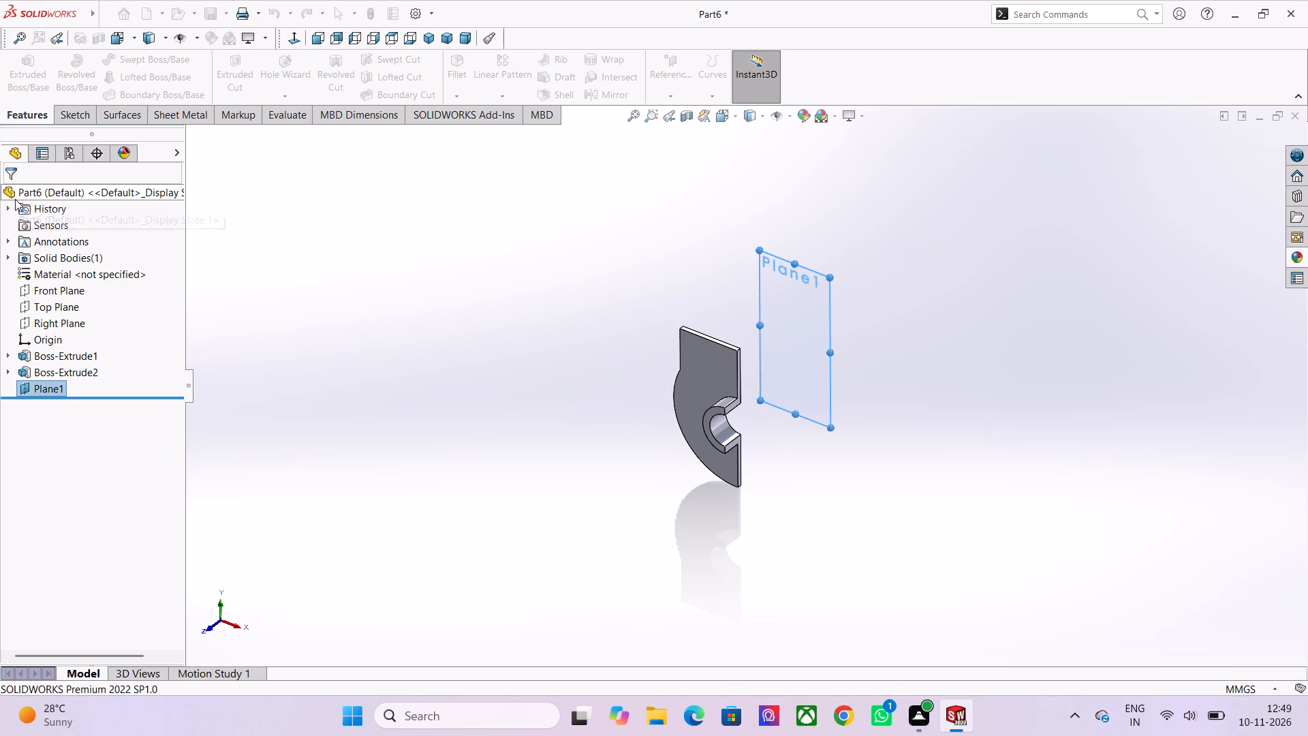
{"action": "left_click", "coordinate": [574, 274]}
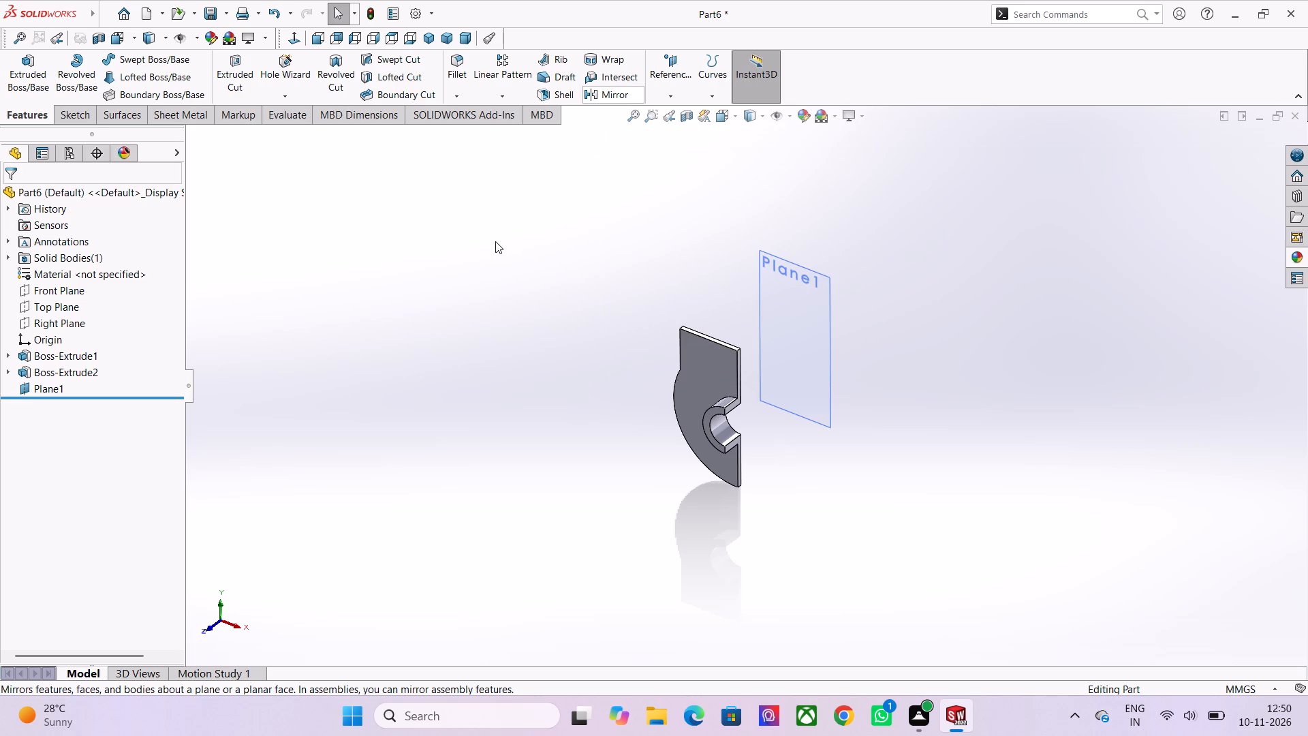
Mirror the plate-and-hub body about the new offset plane with Merge solids turned off.
{"action": "left_click", "coordinate": [603, 97]}
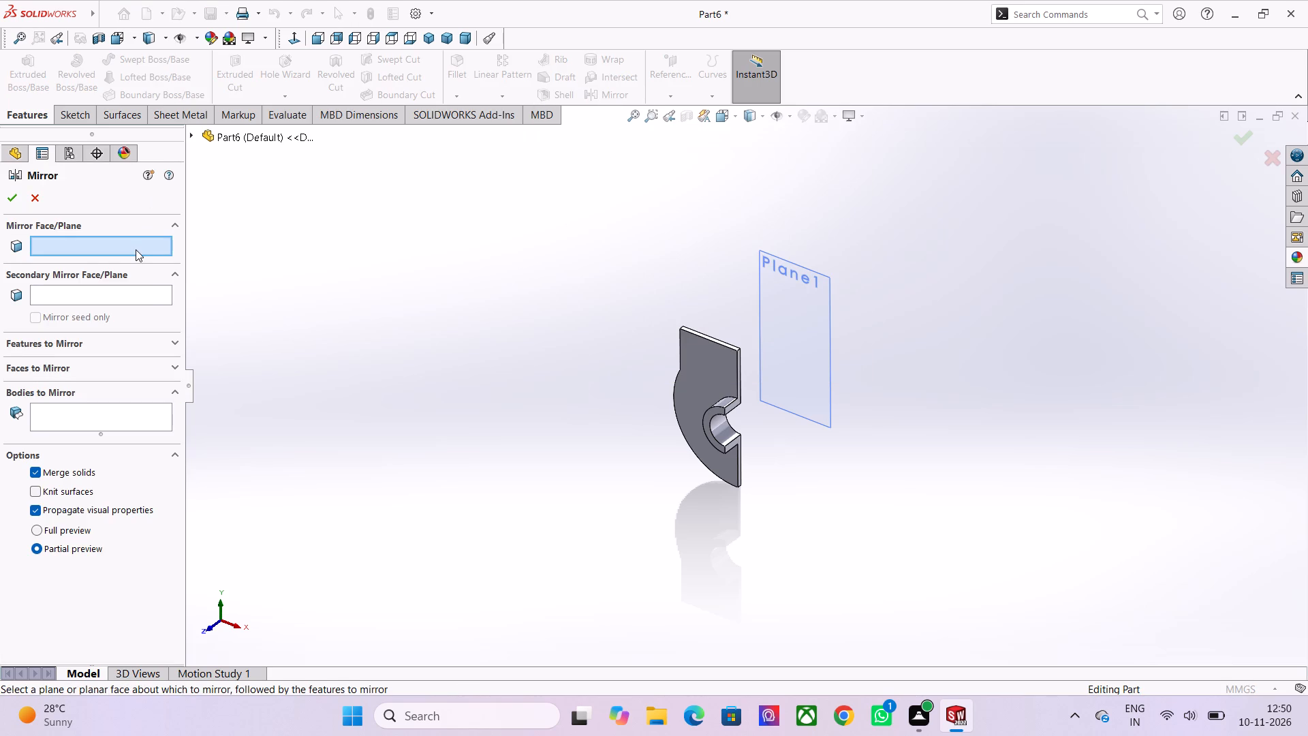
{"action": "left_click", "coordinate": [798, 326]}
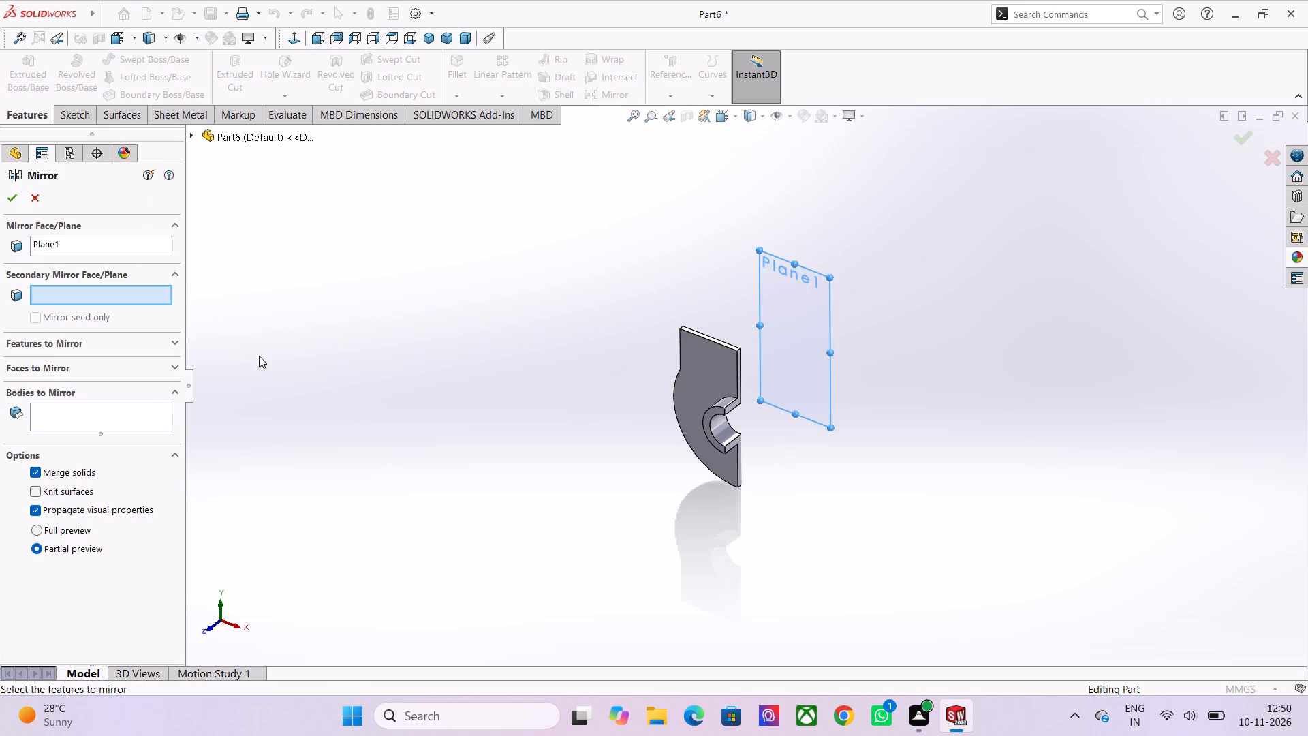
{"action": "left_click", "coordinate": [120, 410]}
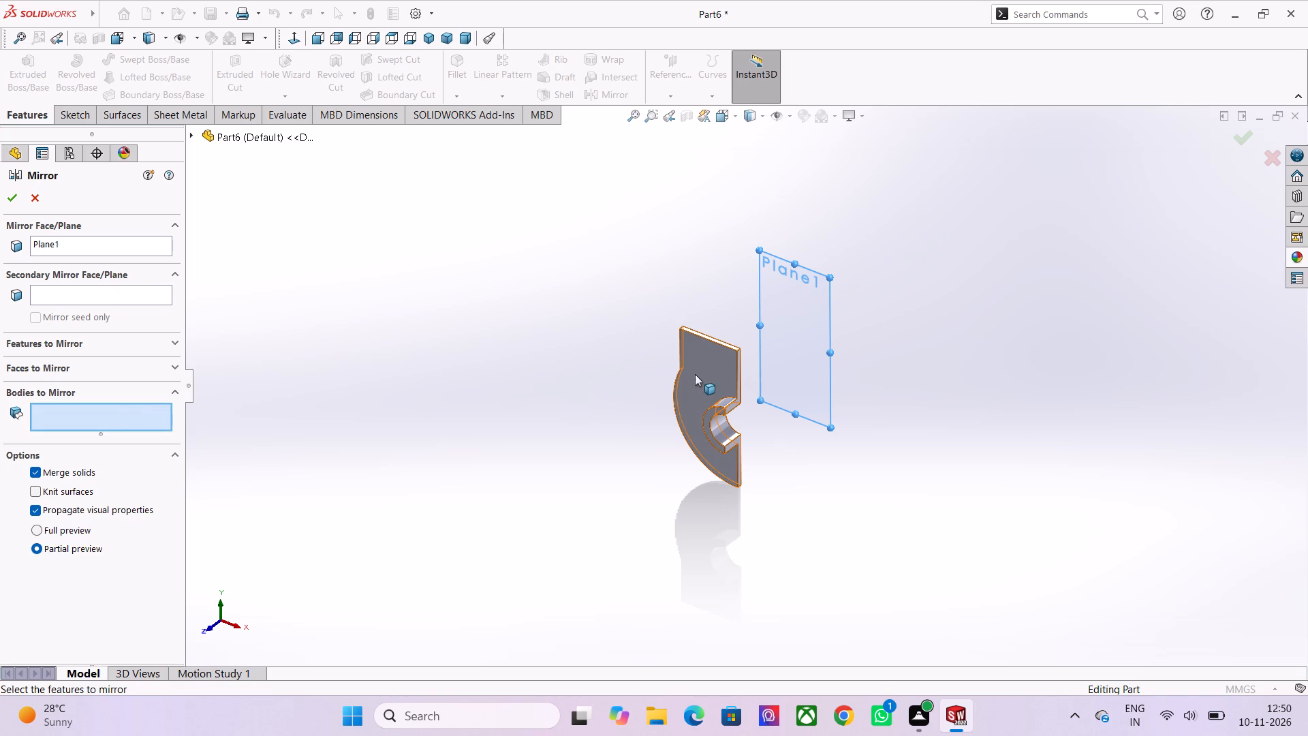
{"action": "left_click", "coordinate": [700, 373]}
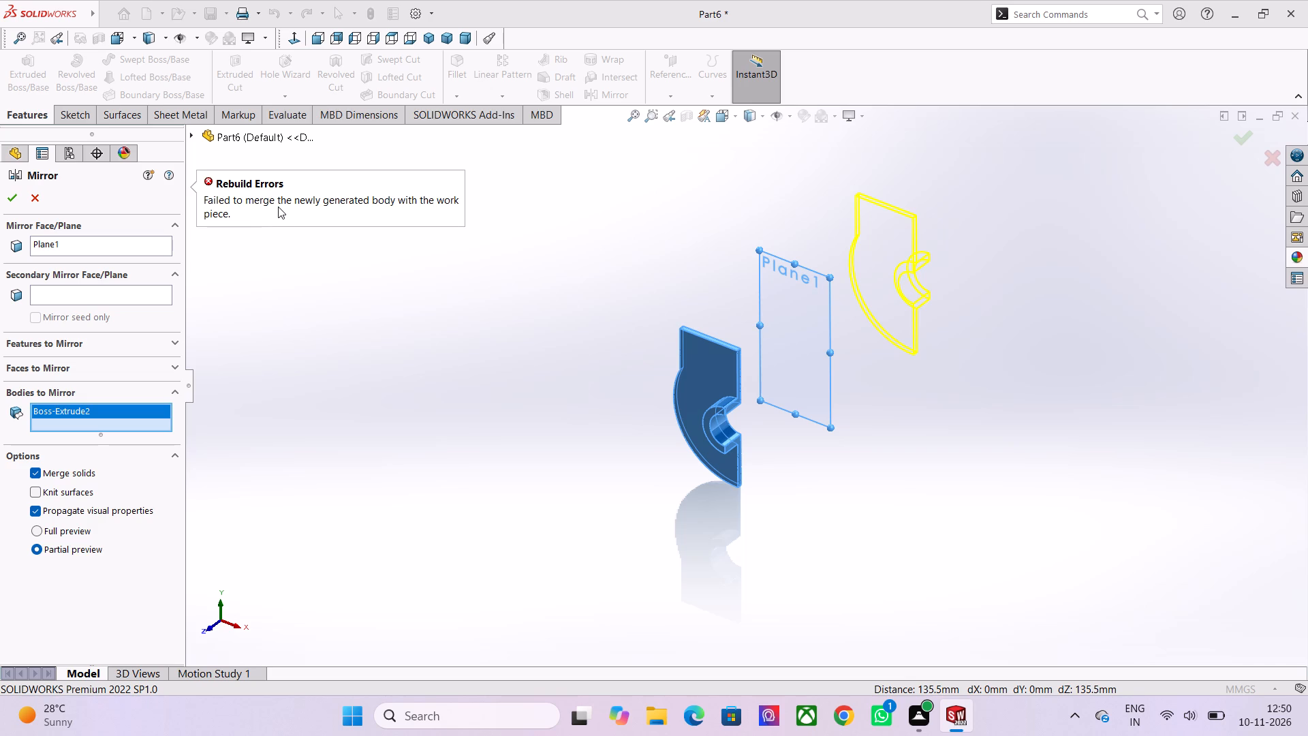
{"action": "left_click", "coordinate": [63, 475]}
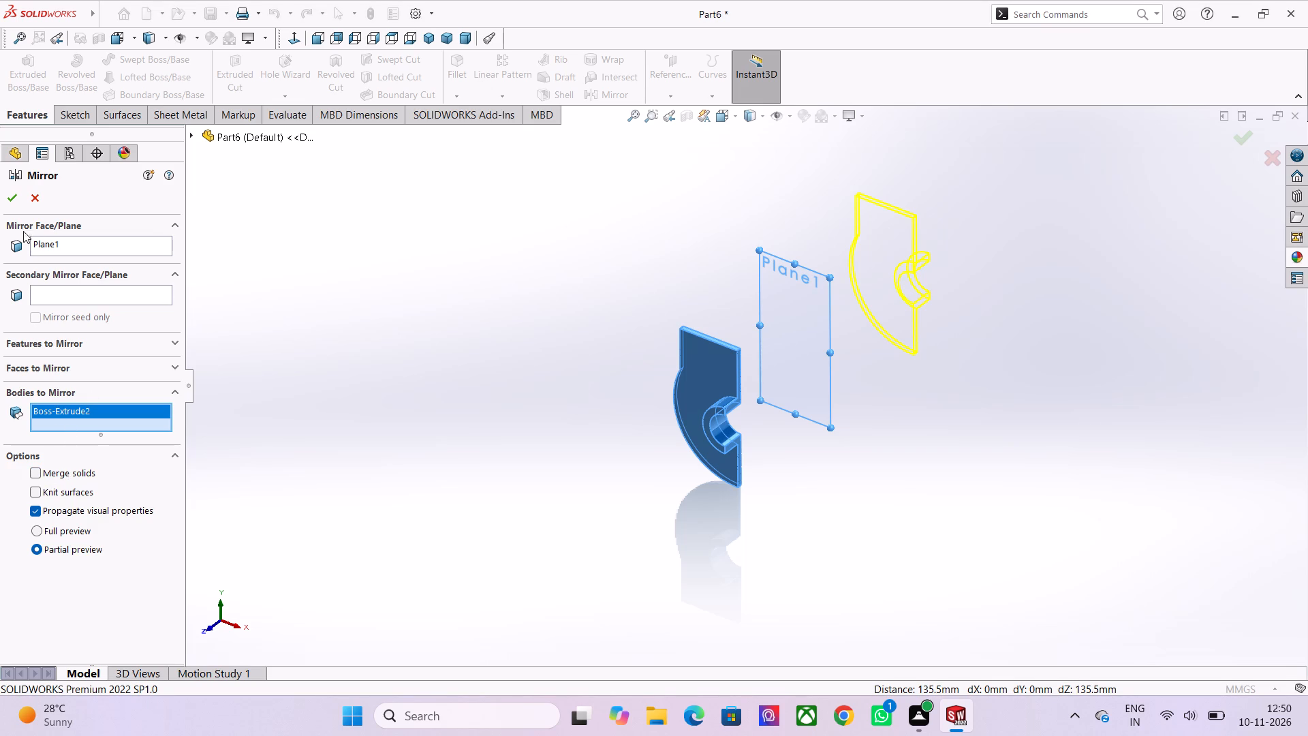
{"action": "left_click", "coordinate": [14, 197]}
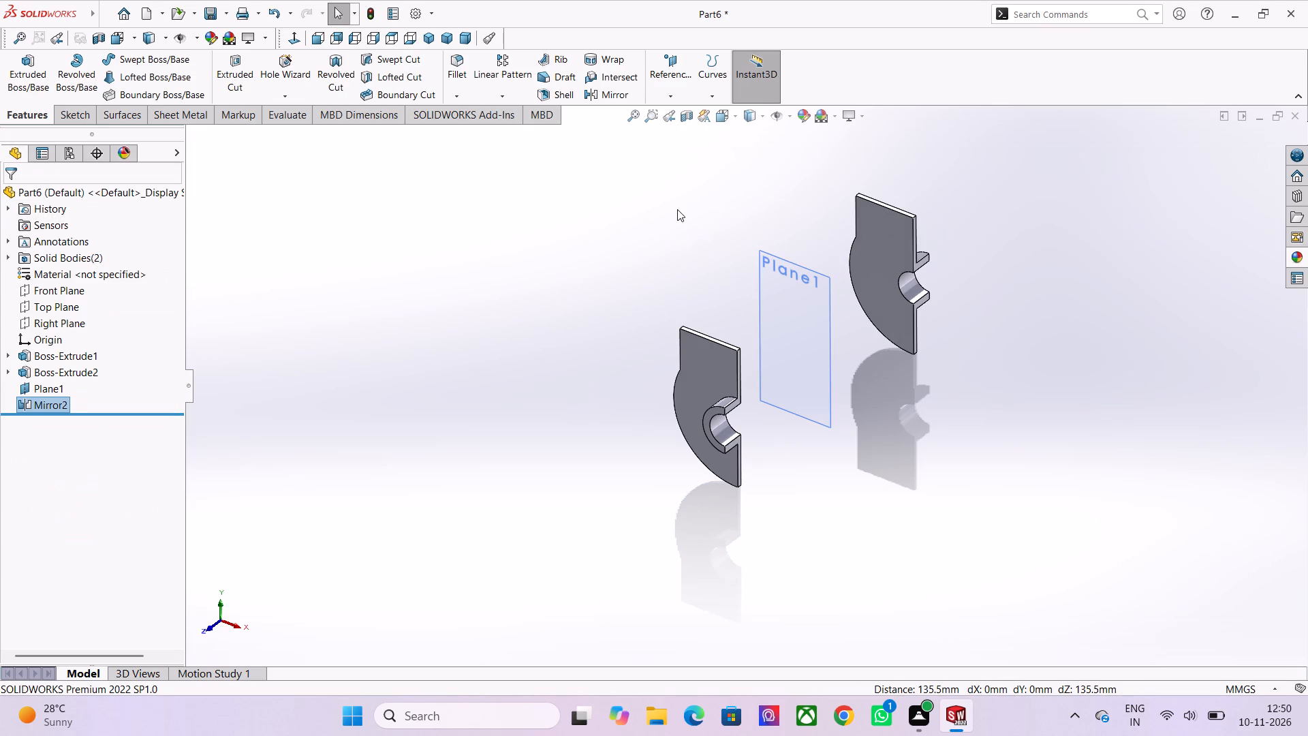
{"action": "left_click", "coordinate": [677, 209]}
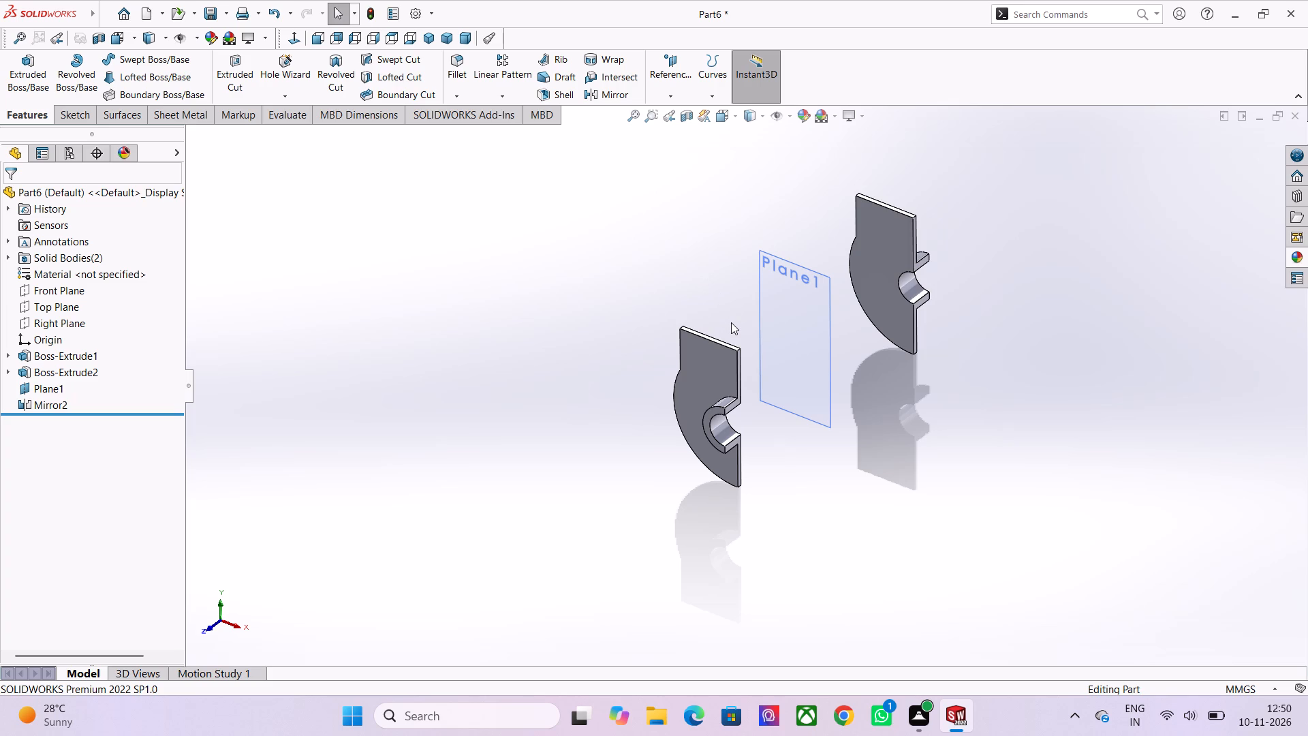
Start a sketch on the original plate's inner face and convert its outer straight edge and large arc into sketch entities.
{"action": "middle_click_drag", "start_coordinate": [678, 398], "coordinate": [546, 380]}
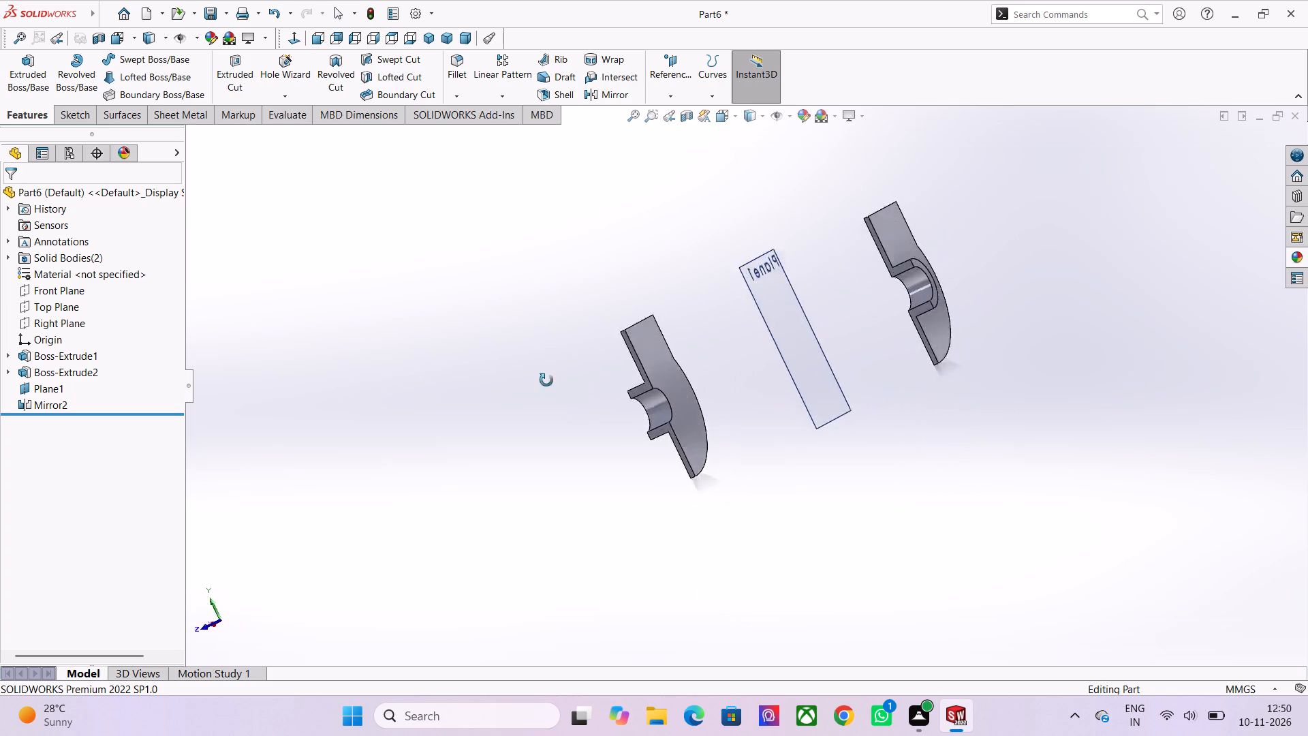
{"action": "middle_click_drag", "start_coordinate": [546, 380], "coordinate": [555, 377]}
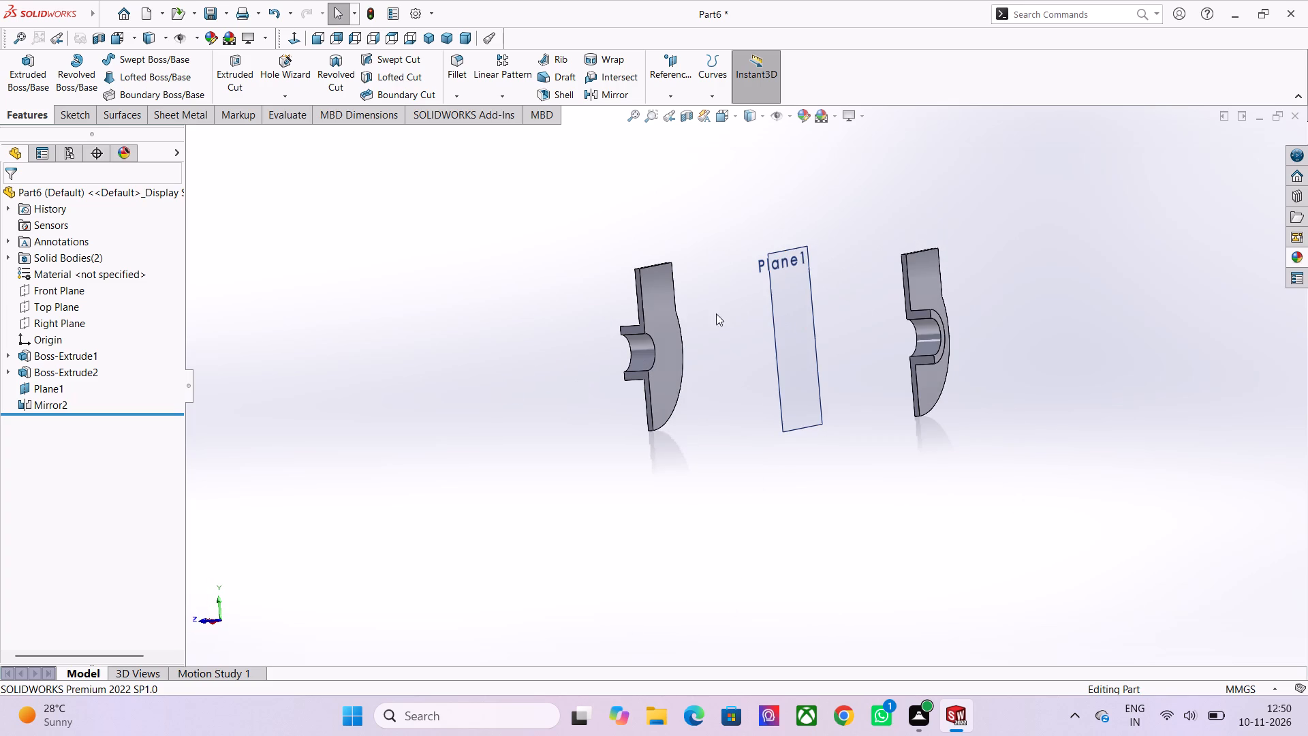
{"action": "left_click", "coordinate": [664, 311]}
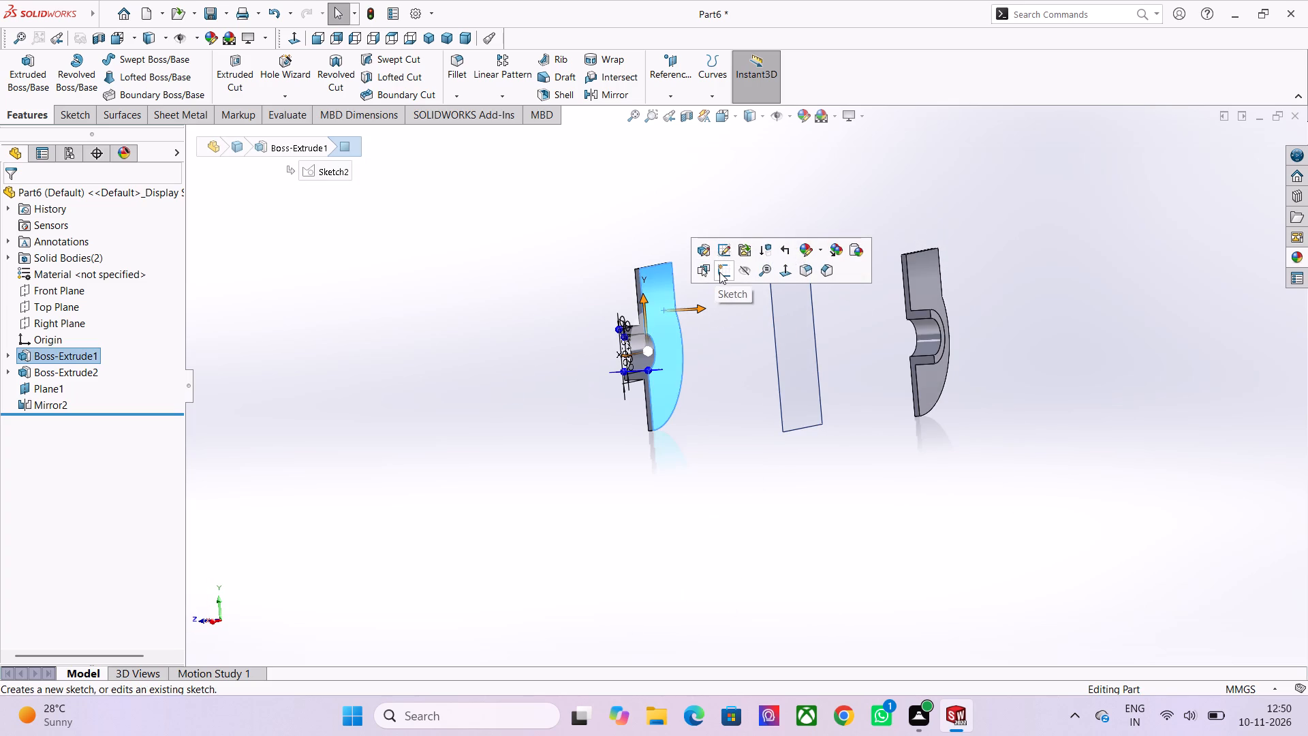
{"action": "left_click", "coordinate": [719, 272]}
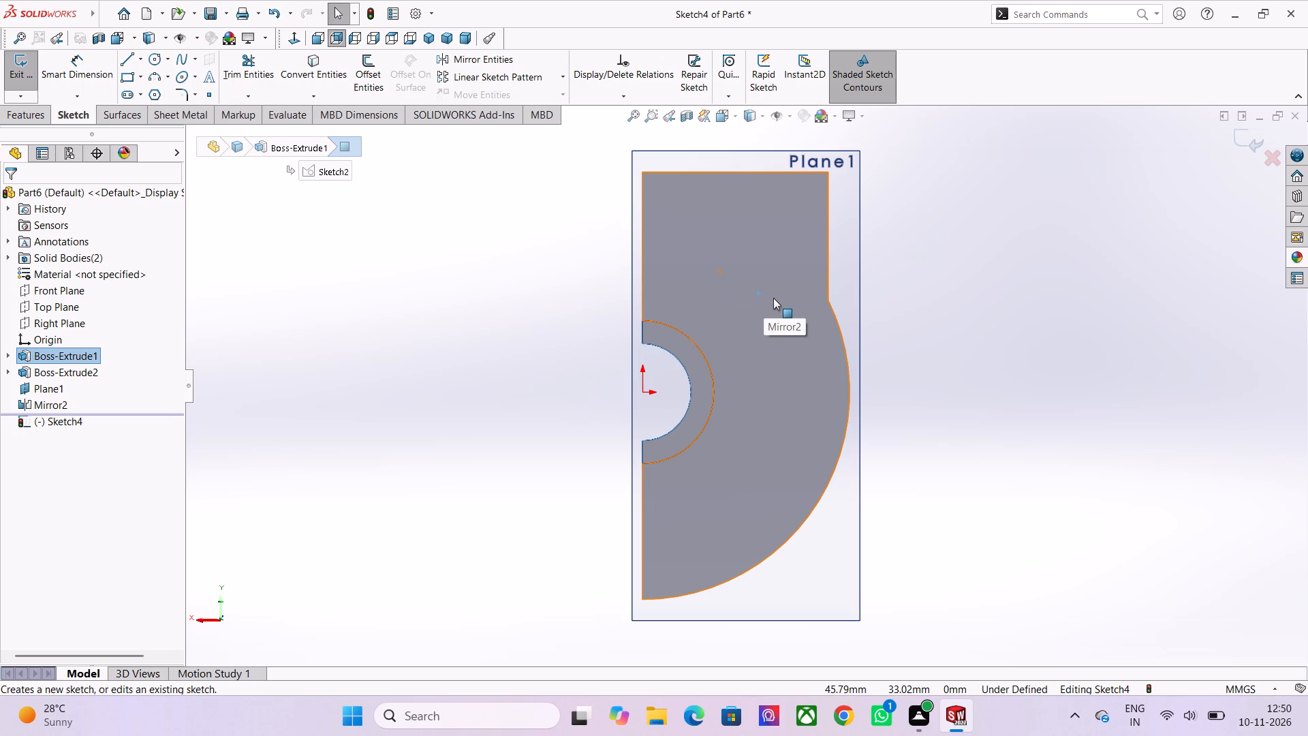
{"action": "left_click", "coordinate": [828, 220]}
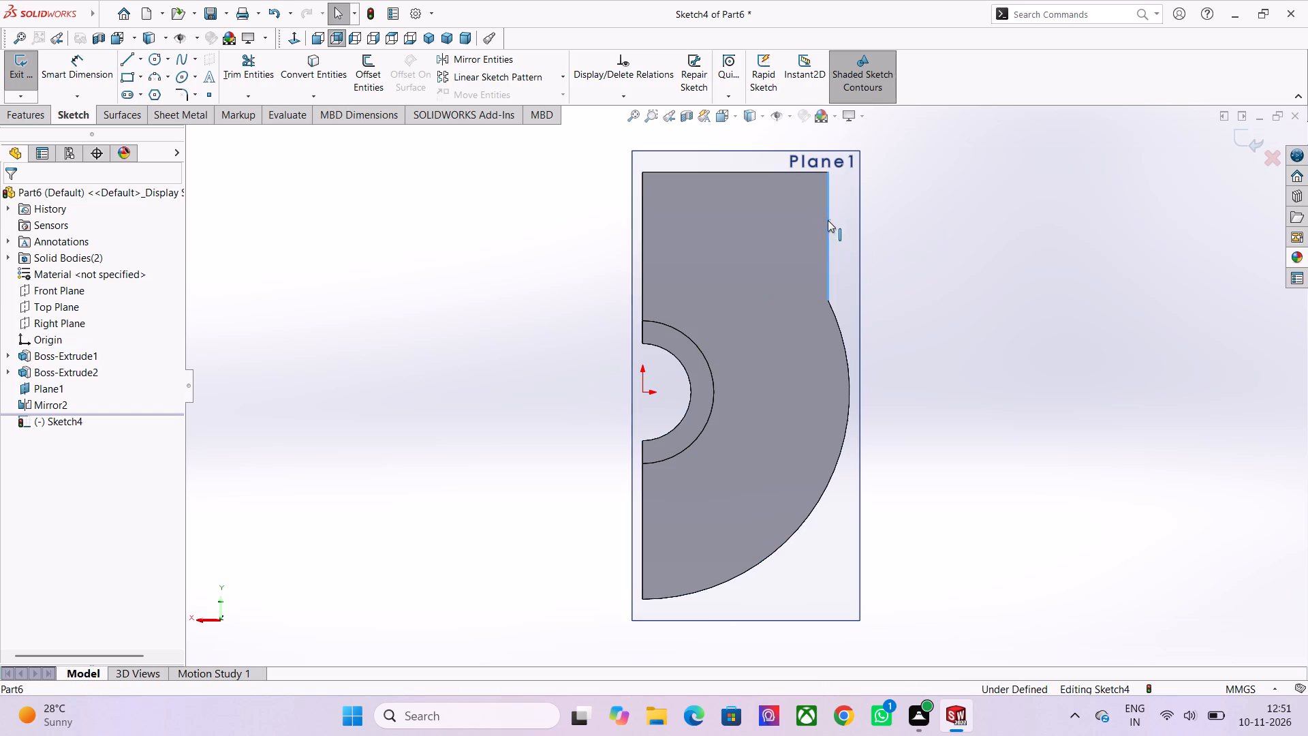
{"action": "left_click", "coordinate": [848, 363], "text": "ctrl"}
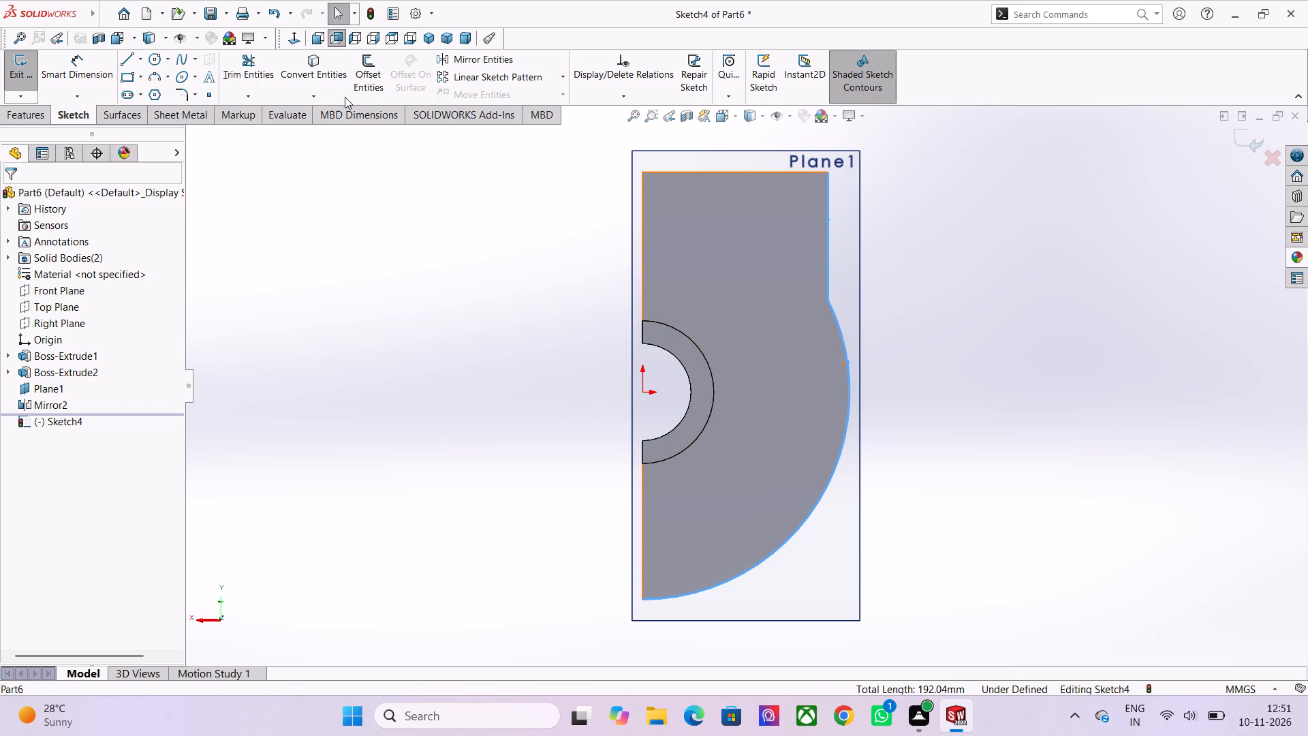
{"action": "left_click", "coordinate": [324, 81]}
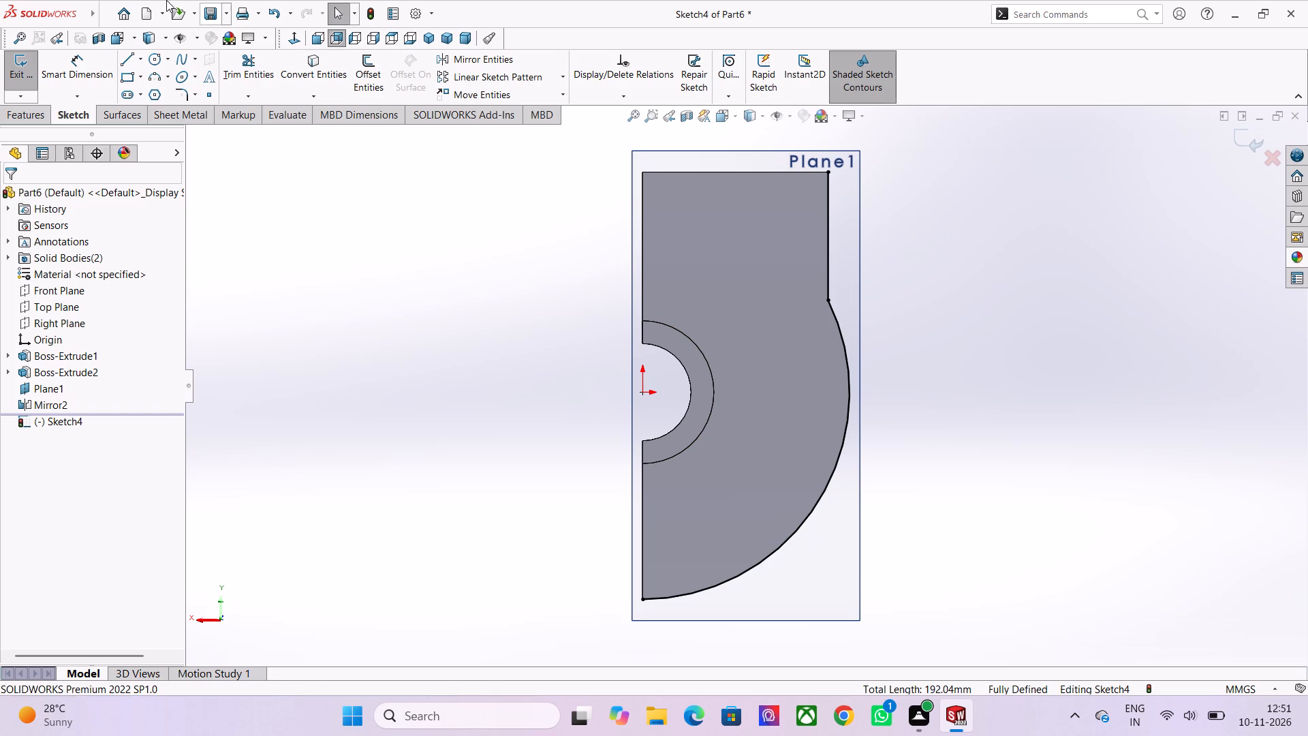
Offset the converted edge chain 5 mm inward with line cap ends to form a closed wall profile.
{"action": "left_click", "coordinate": [374, 71]}
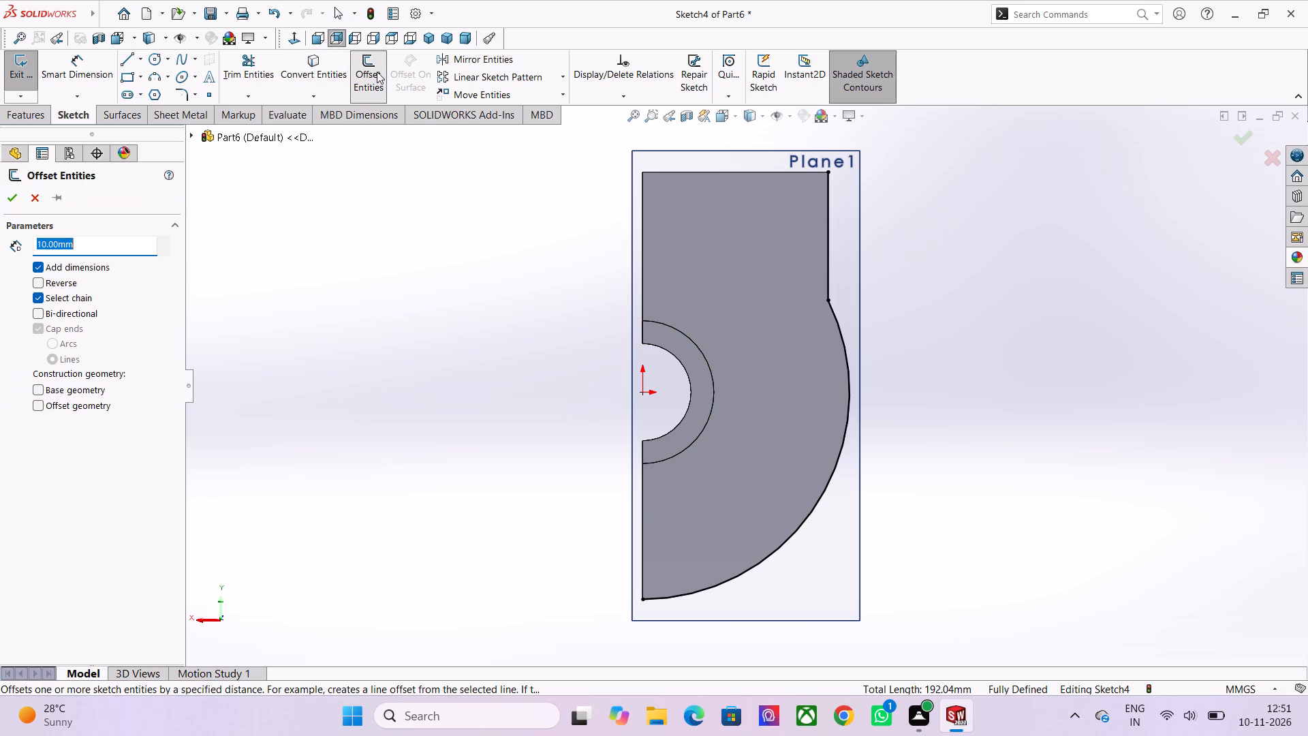
{"action": "key", "text": "5"}
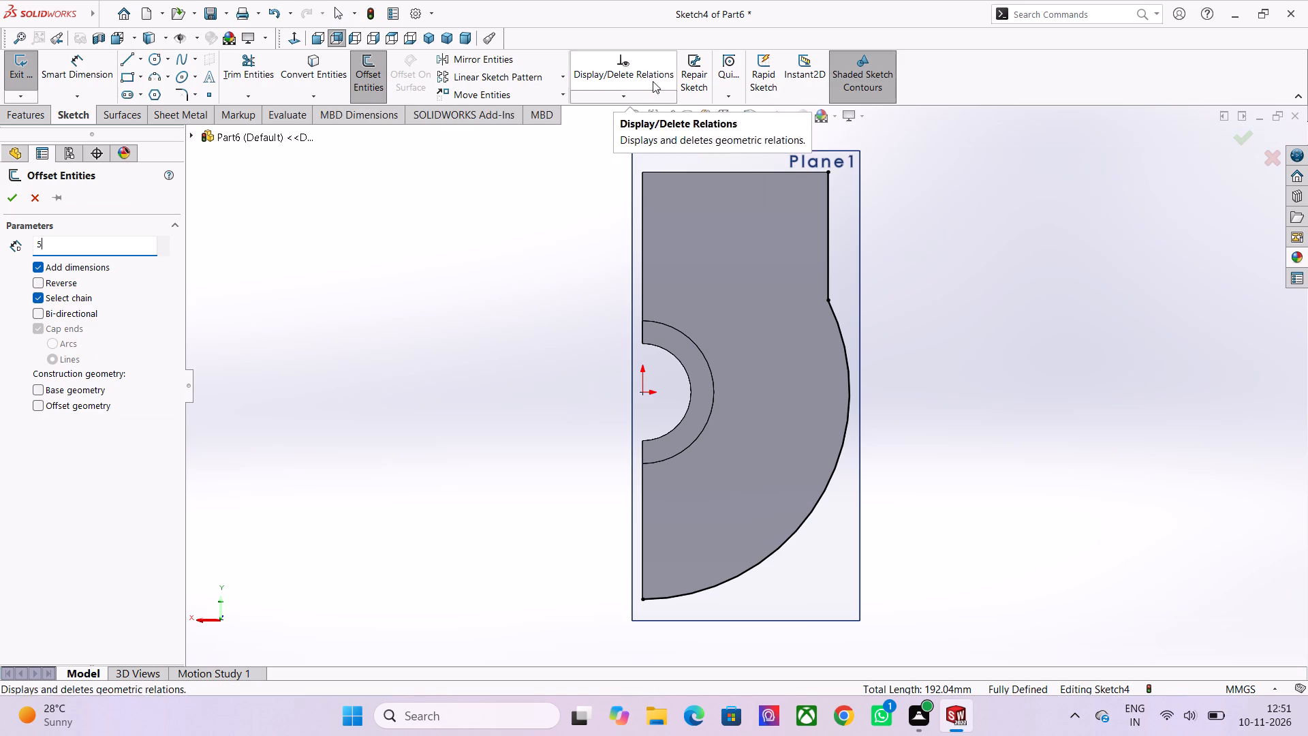
{"action": "left_click", "coordinate": [826, 238]}
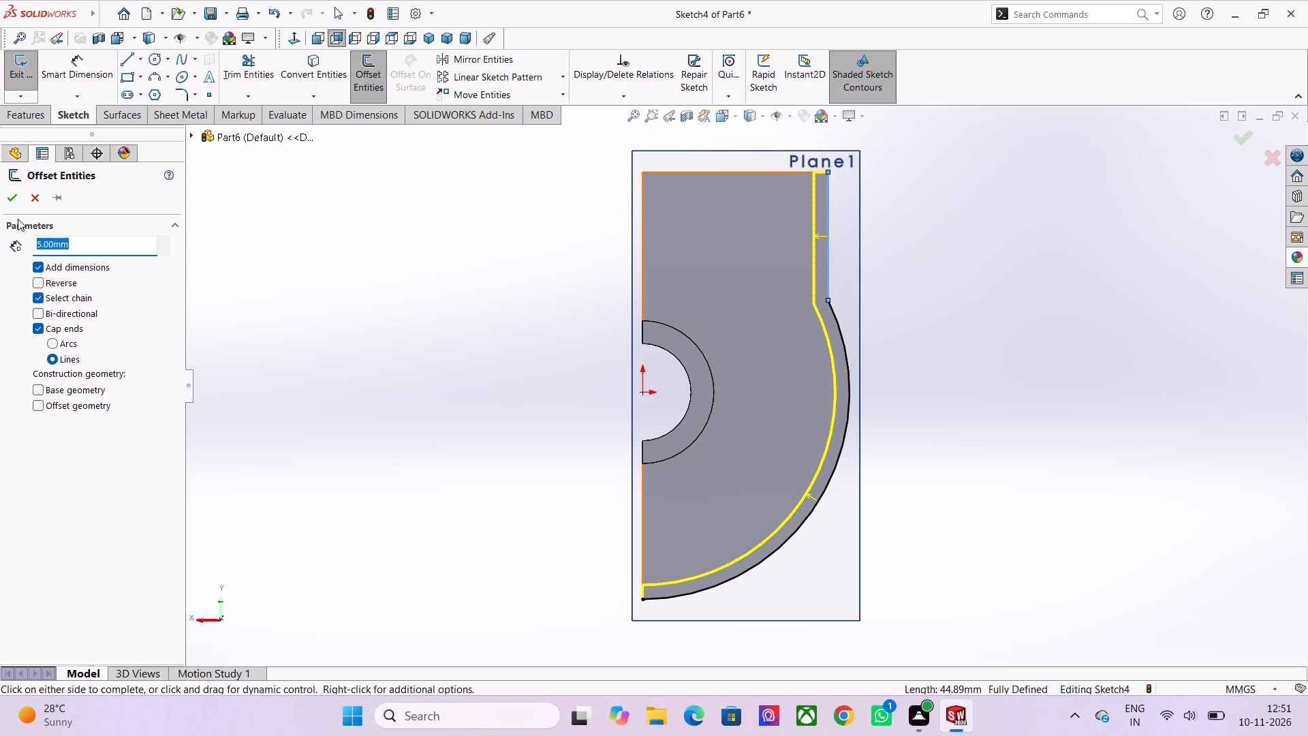
{"action": "left_click", "coordinate": [16, 200]}
Extrude the 5 mm wall profile Up To Next so it reaches the mirrored plate, with Merge result on.
{"action": "scroll", "coordinate": [466, 249], "scroll_direction": "down", "scroll_amount": 1}
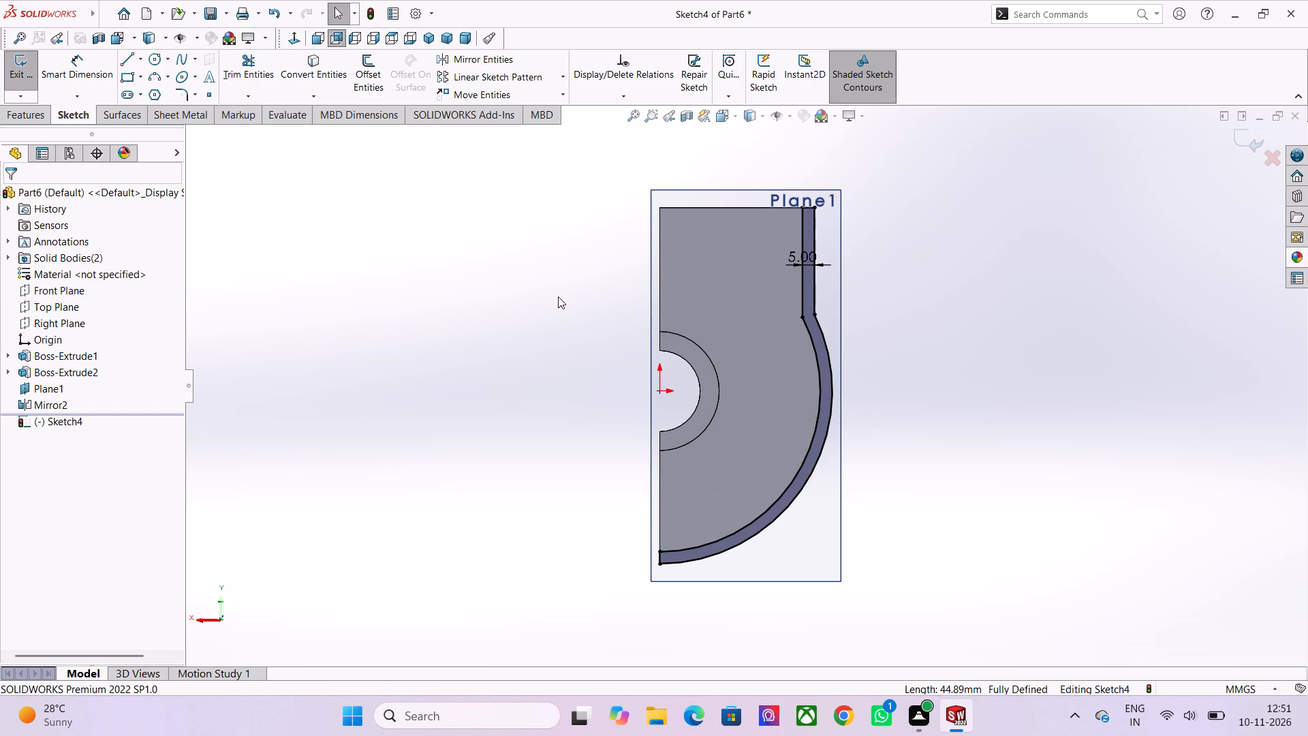
{"action": "middle_click_drag", "start_coordinate": [832, 289], "coordinate": [869, 292]}
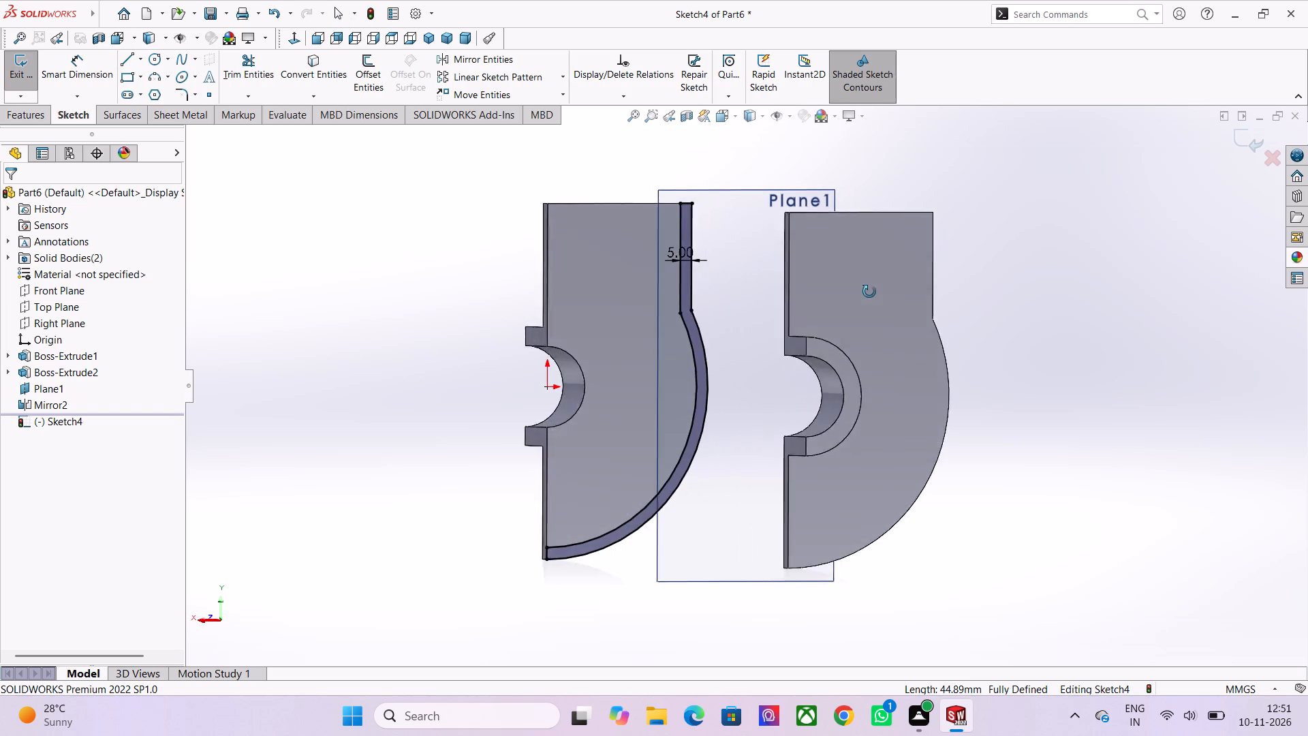
{"action": "middle_click_drag", "start_coordinate": [869, 292], "coordinate": [960, 285]}
{"action": "scroll", "coordinate": [510, 543], "scroll_direction": "down", "scroll_amount": 2}
{"action": "middle_click_drag", "start_coordinate": [501, 522], "coordinate": [540, 568]}
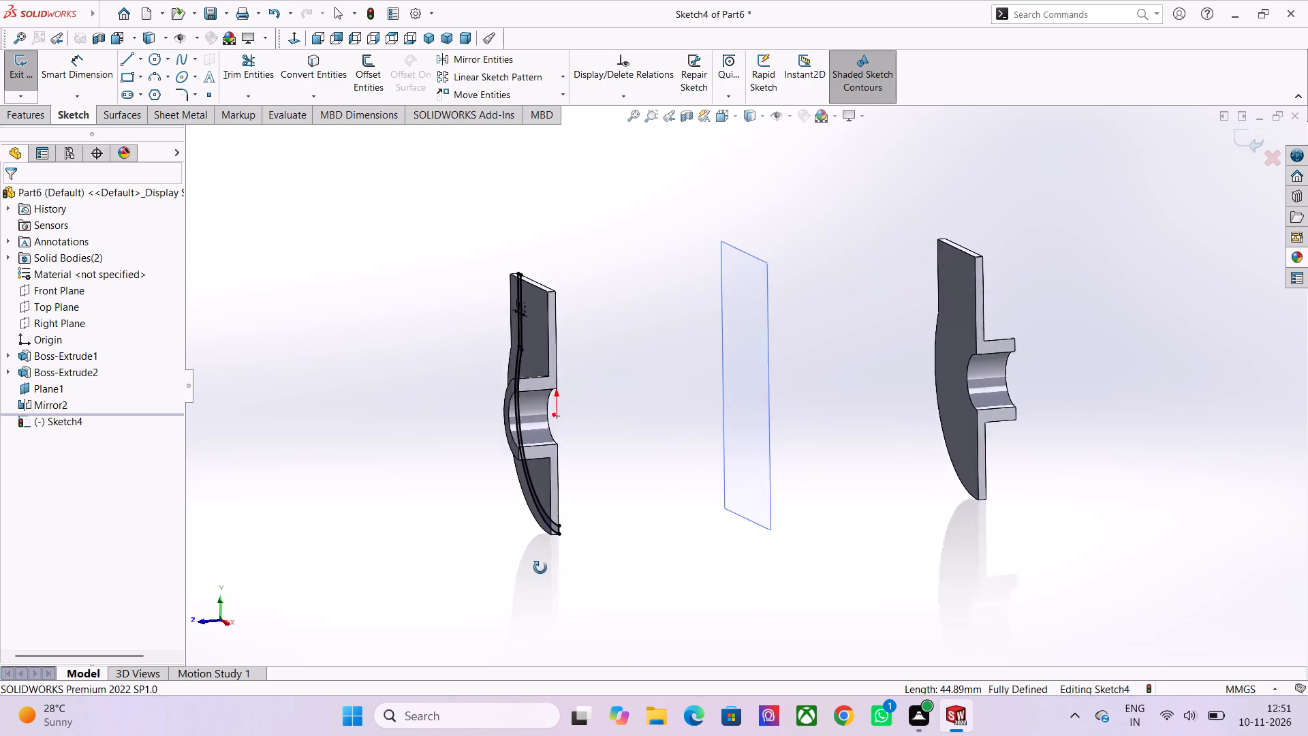
{"action": "middle_click_drag", "start_coordinate": [540, 568], "coordinate": [532, 596]}
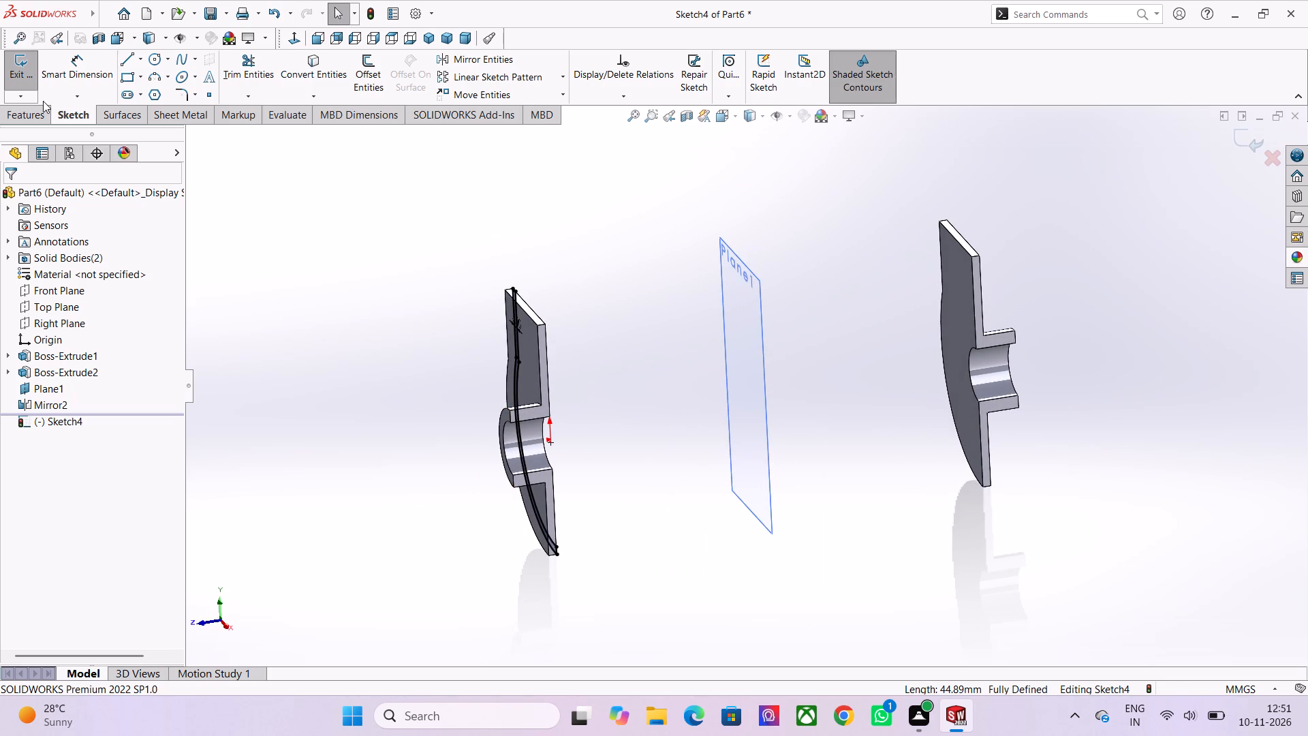
{"action": "left_click", "coordinate": [30, 75]}
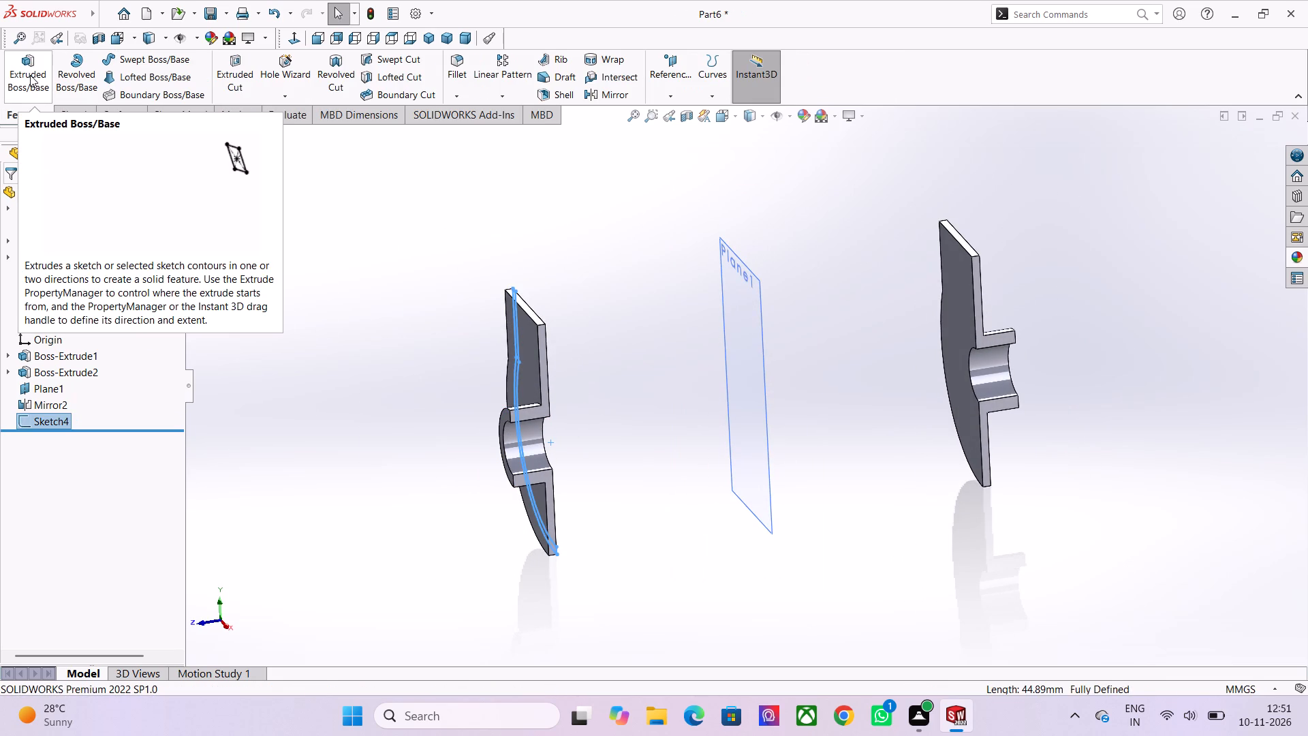
{"action": "left_click", "coordinate": [27, 80]}
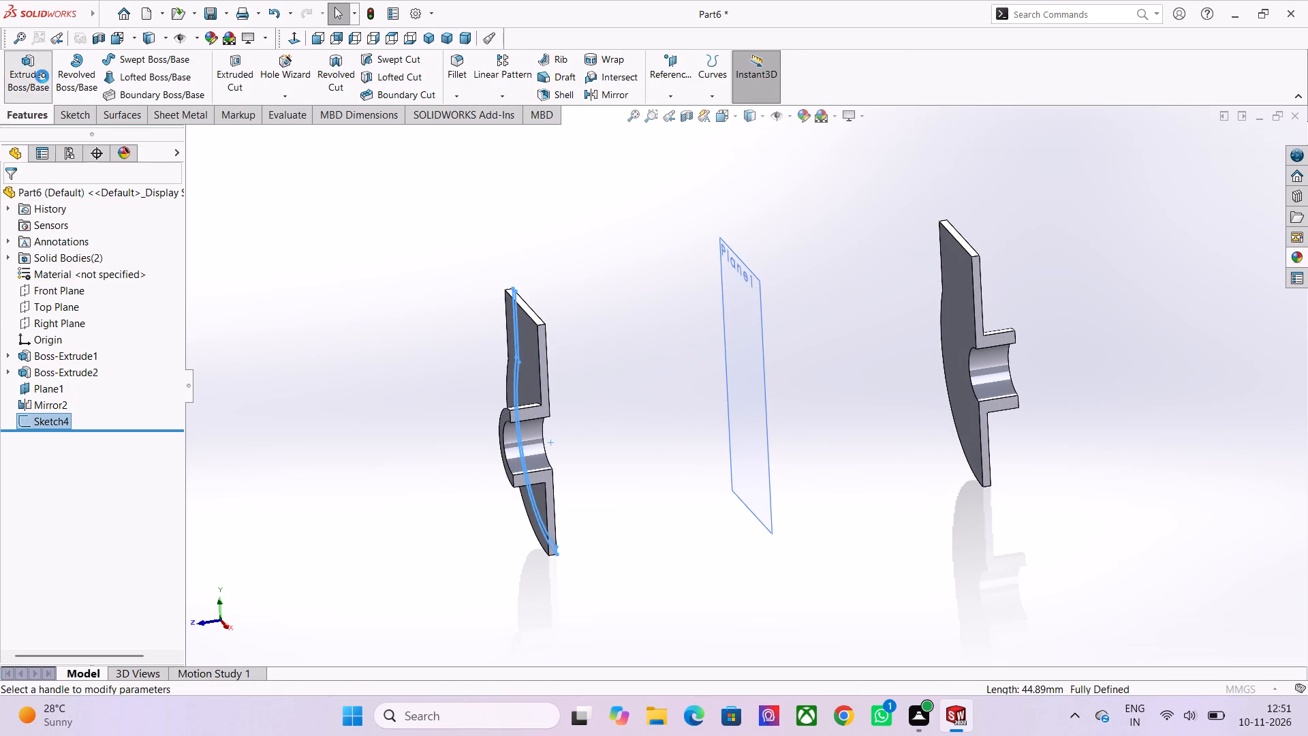
{"action": "left_click", "coordinate": [69, 294]}
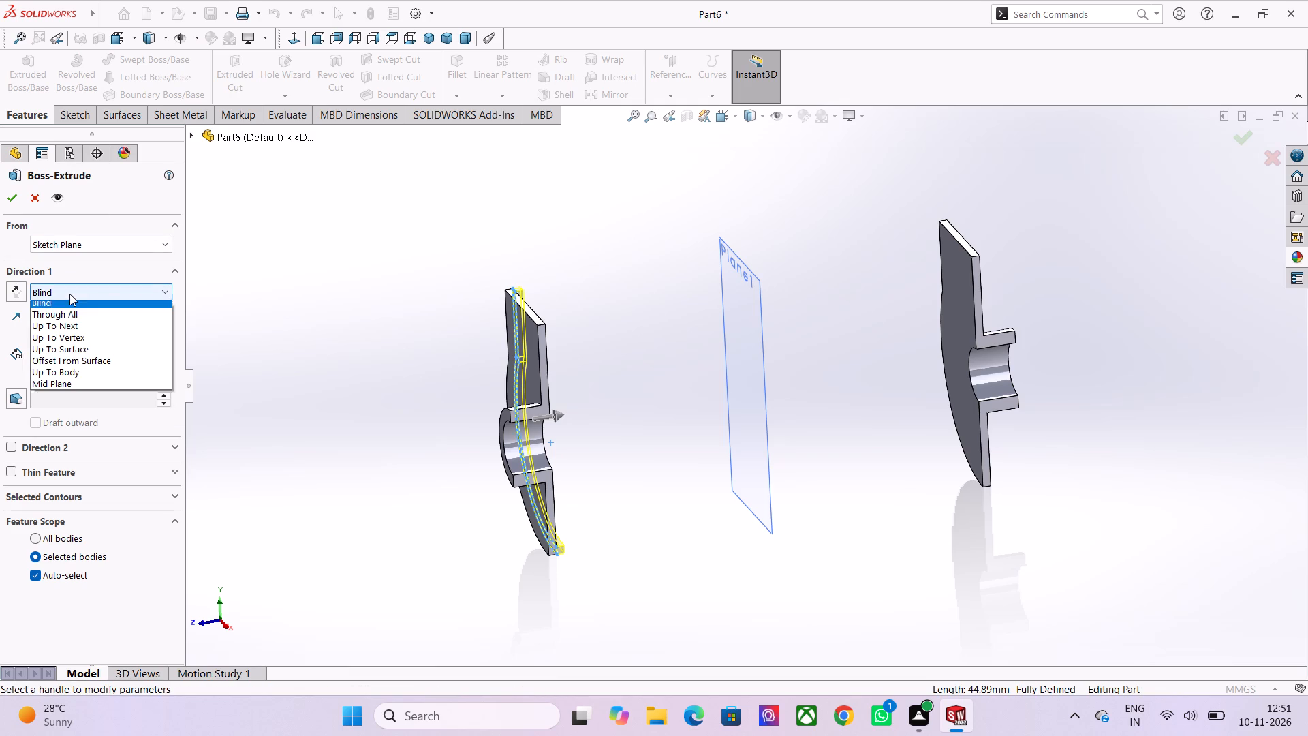
{"action": "left_click", "coordinate": [70, 333]}
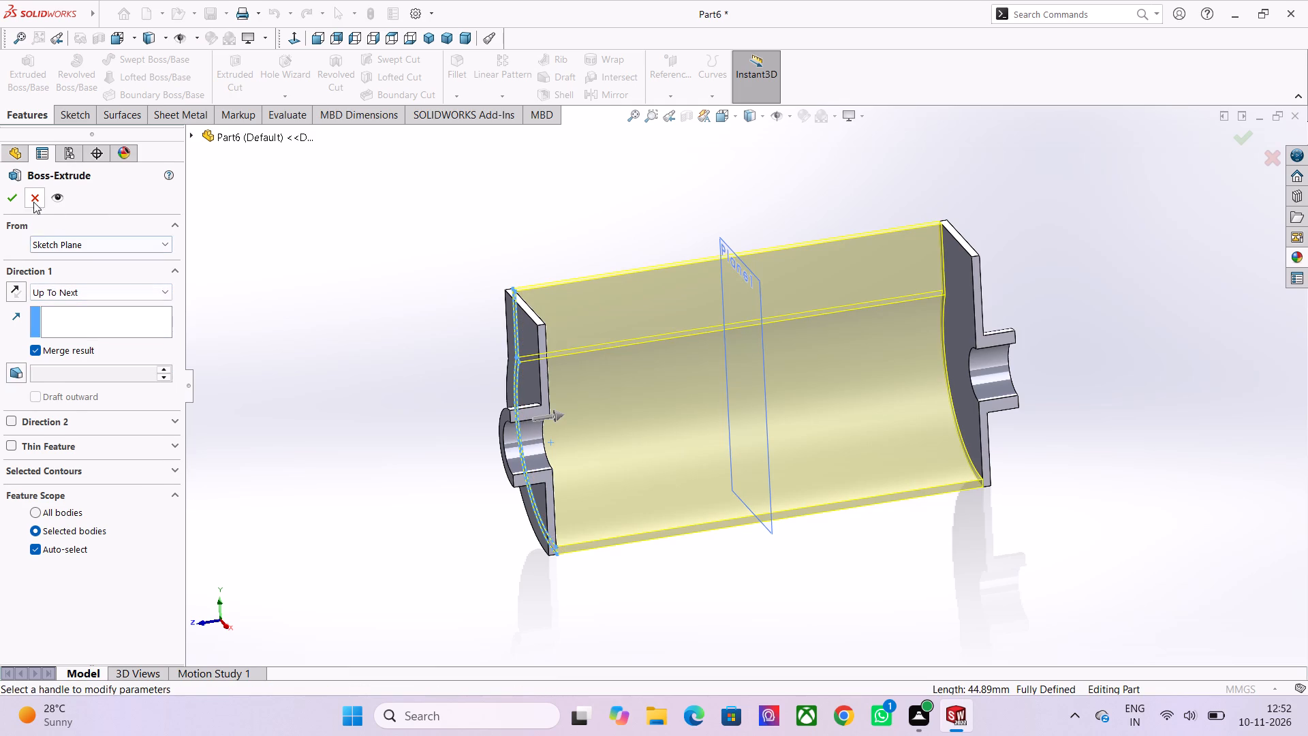
{"action": "left_click", "coordinate": [13, 198]}
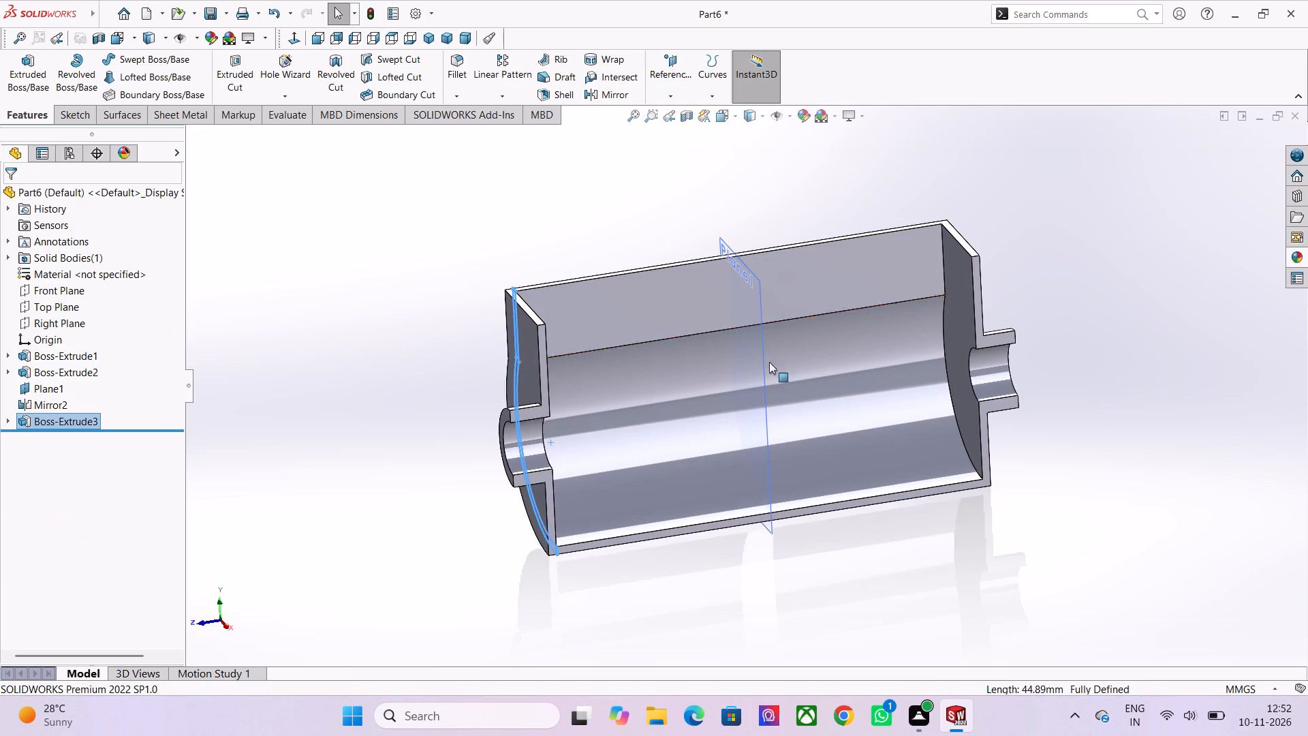
Hide the offset mirror plane, Plane1.
{"action": "scroll", "coordinate": [805, 375], "scroll_direction": "down", "scroll_amount": 2}
{"action": "middle_click_drag", "start_coordinate": [782, 528], "coordinate": [858, 537]}
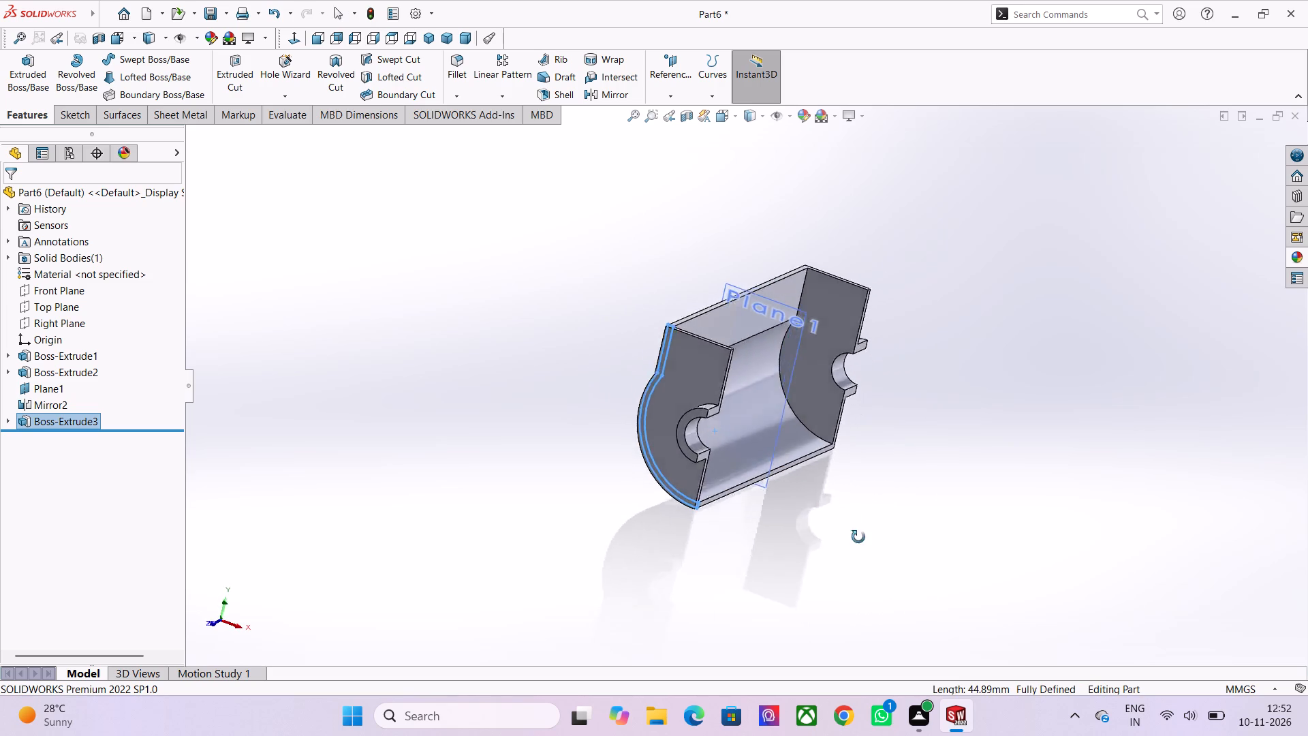
{"action": "middle_click_drag", "start_coordinate": [858, 537], "coordinate": [802, 496]}
{"action": "middle_click_drag", "start_coordinate": [739, 356], "coordinate": [810, 371]}
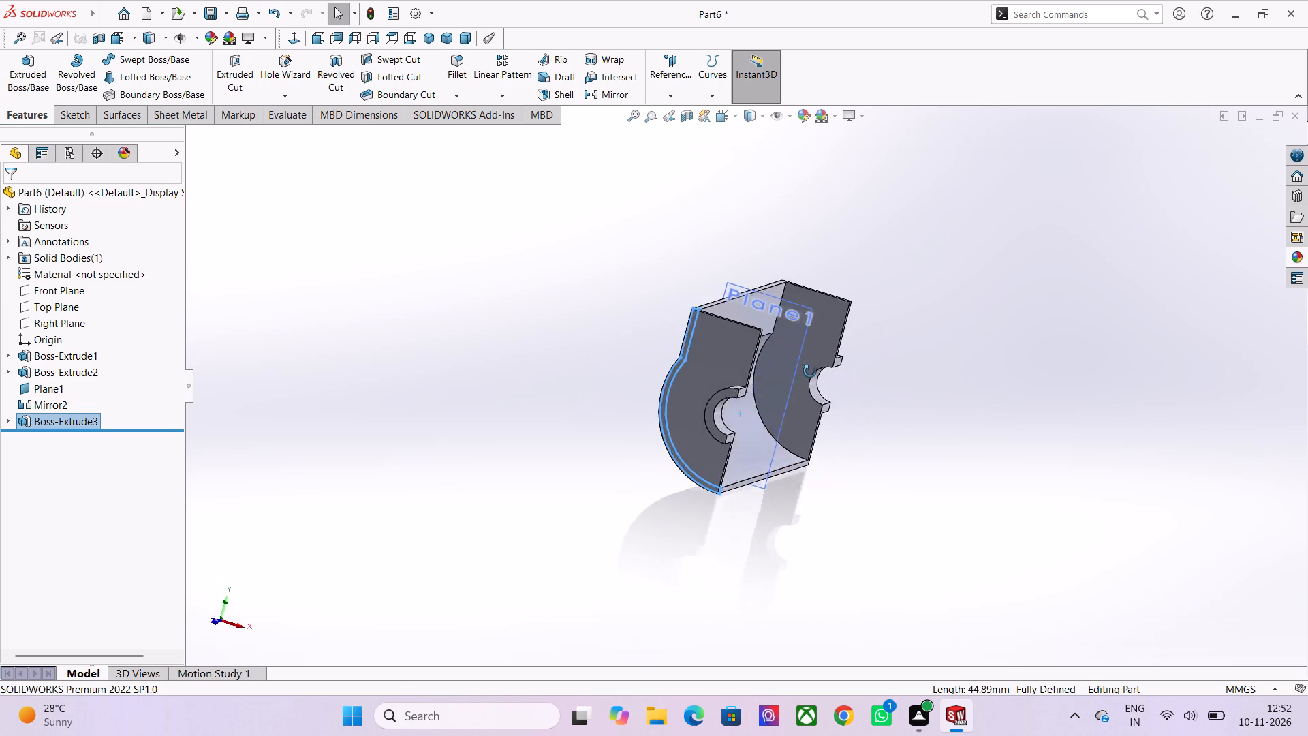
{"action": "middle_click_drag", "start_coordinate": [810, 371], "coordinate": [817, 406]}
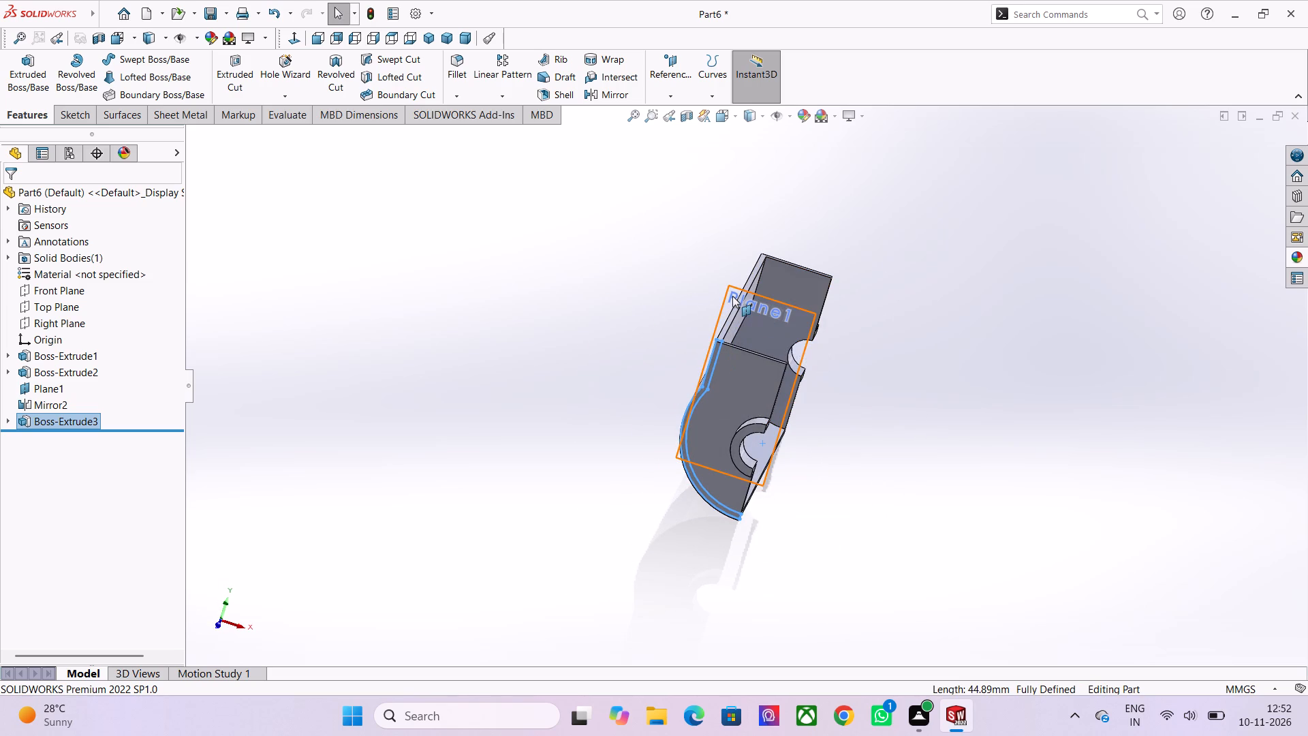
{"action": "left_click", "coordinate": [732, 296]}
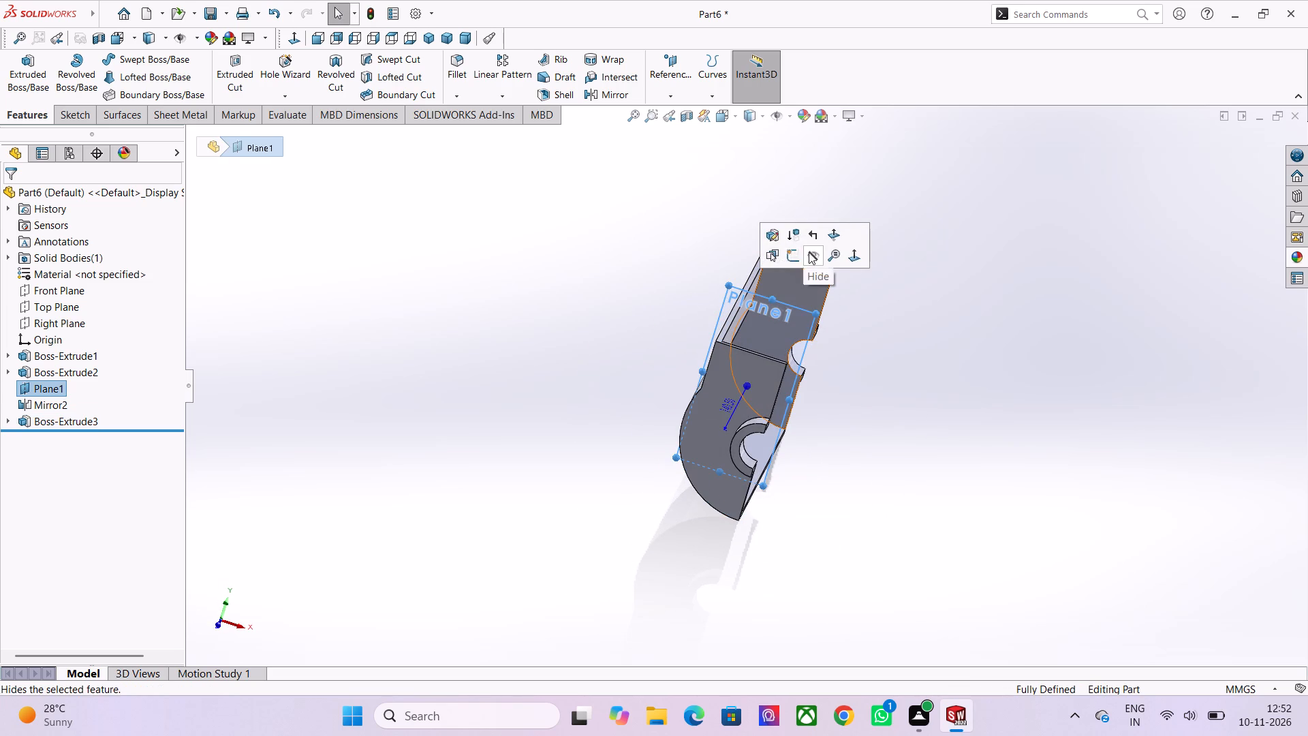
{"action": "left_click", "coordinate": [809, 252]}
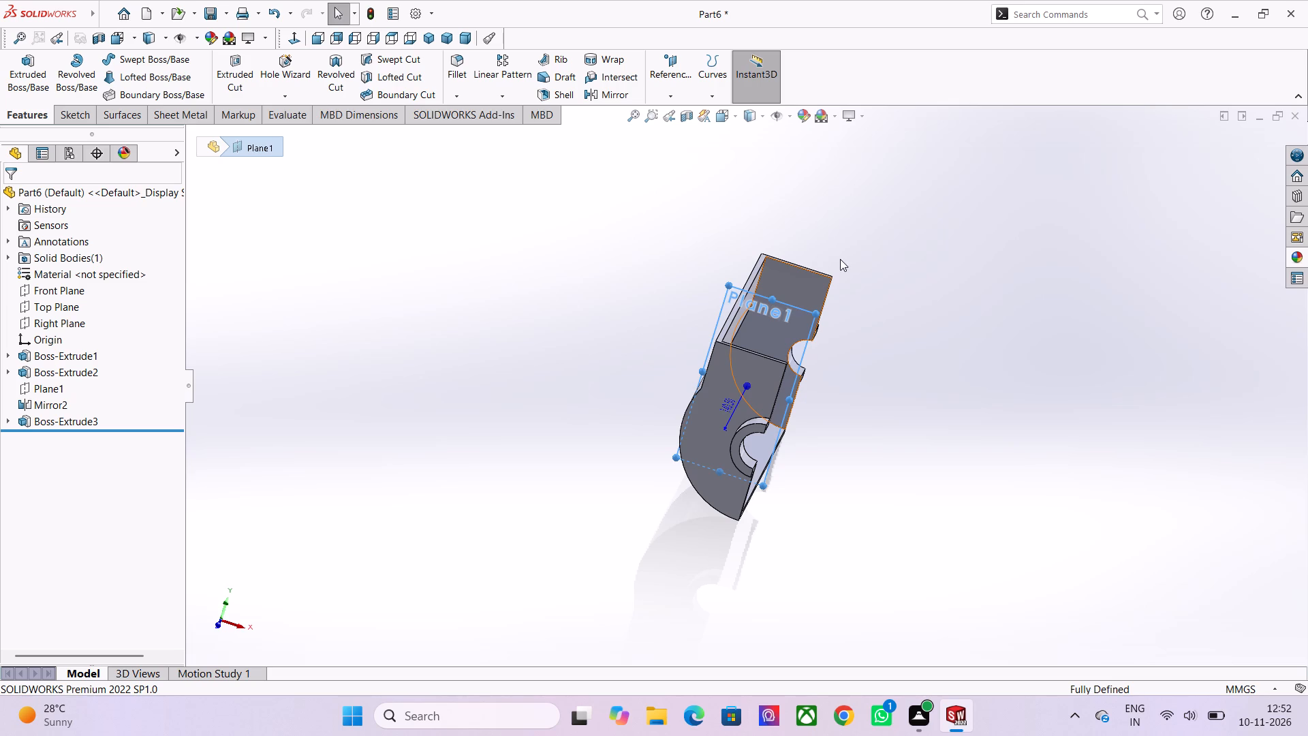
Examine the joined half-housing from outside and inside, including its outer wall, end plates and half-ring hubs.
{"action": "scroll", "coordinate": [873, 419], "scroll_direction": "up", "scroll_amount": 2}
{"action": "middle_click_drag", "start_coordinate": [874, 418], "coordinate": [841, 363]}
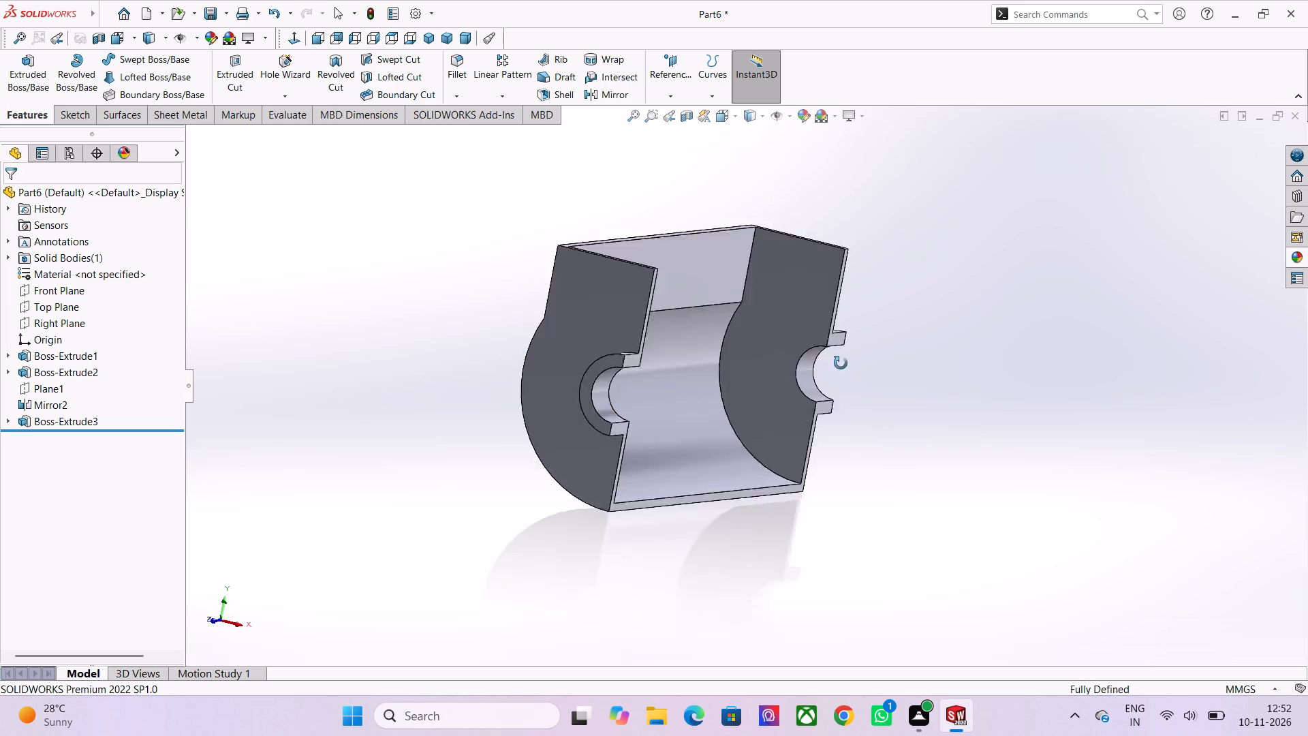
{"action": "middle_click_drag", "start_coordinate": [841, 363], "coordinate": [914, 366]}
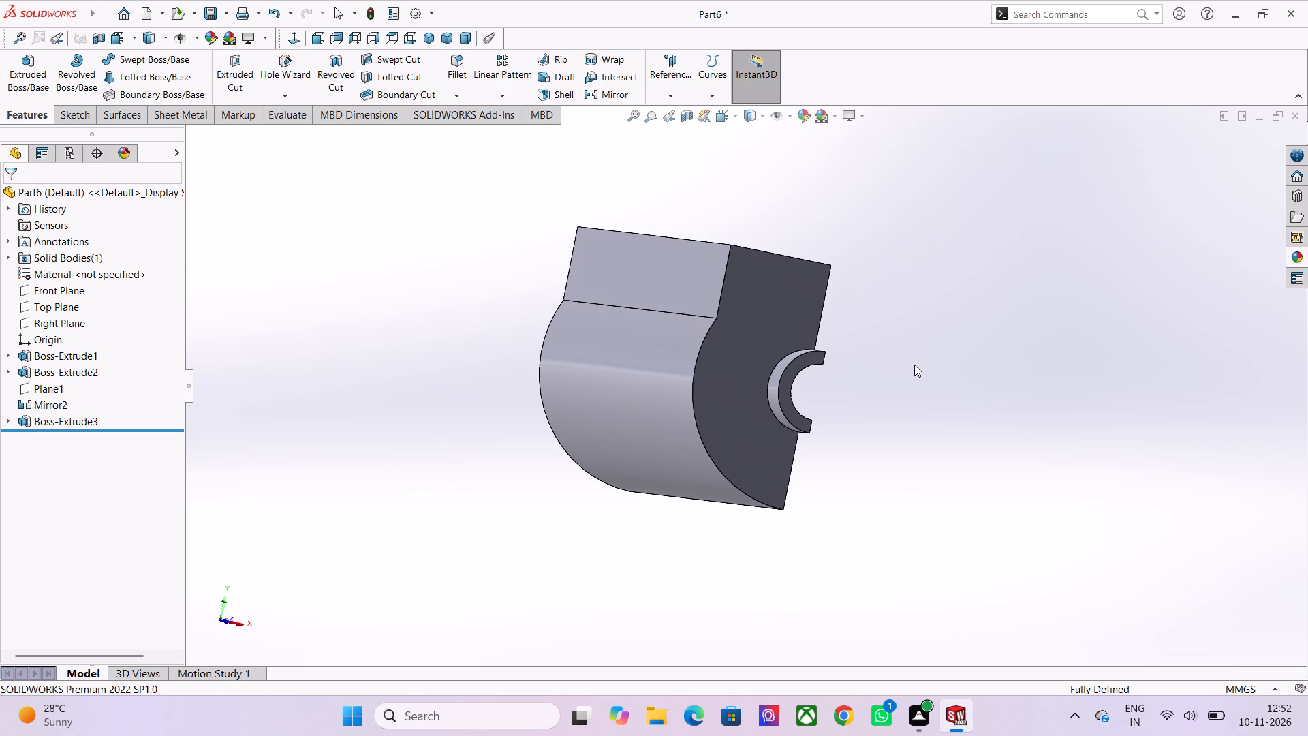
{"action": "scroll", "coordinate": [890, 366], "scroll_direction": "up", "scroll_amount": 2}
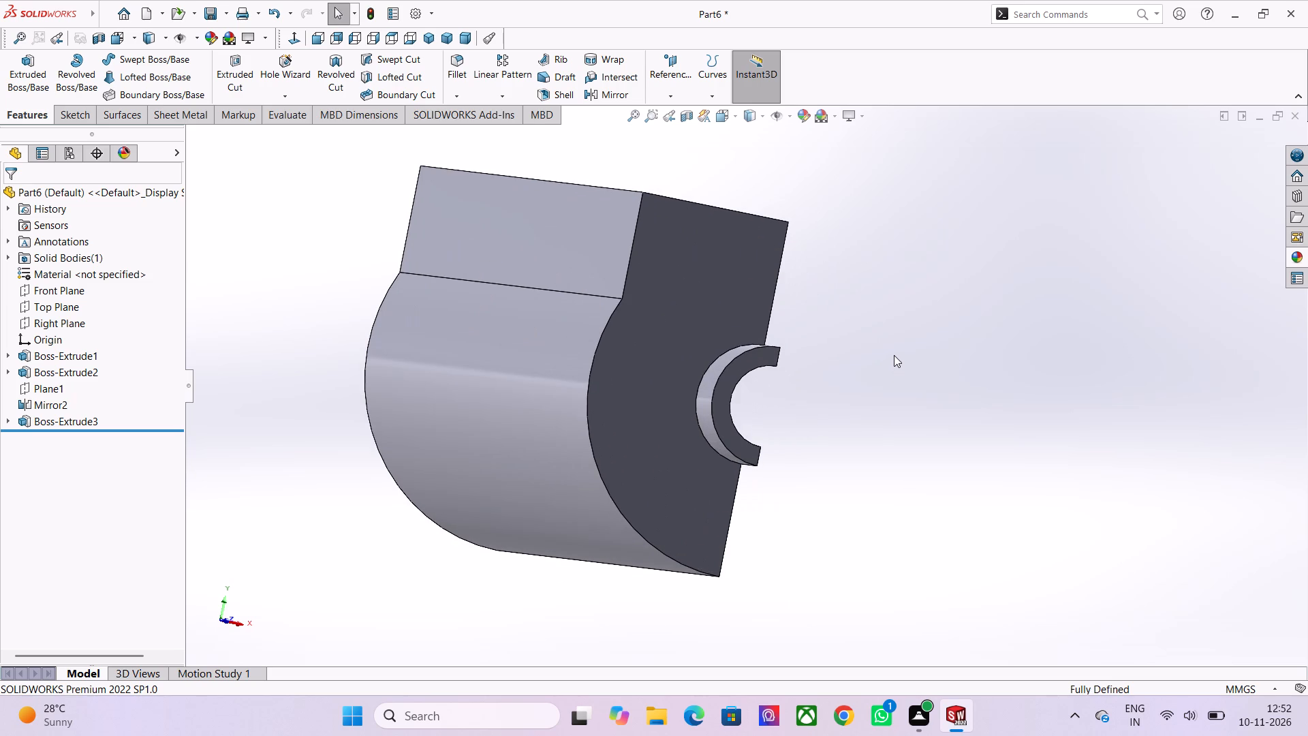
{"action": "middle_click_drag", "start_coordinate": [894, 349], "coordinate": [797, 332]}
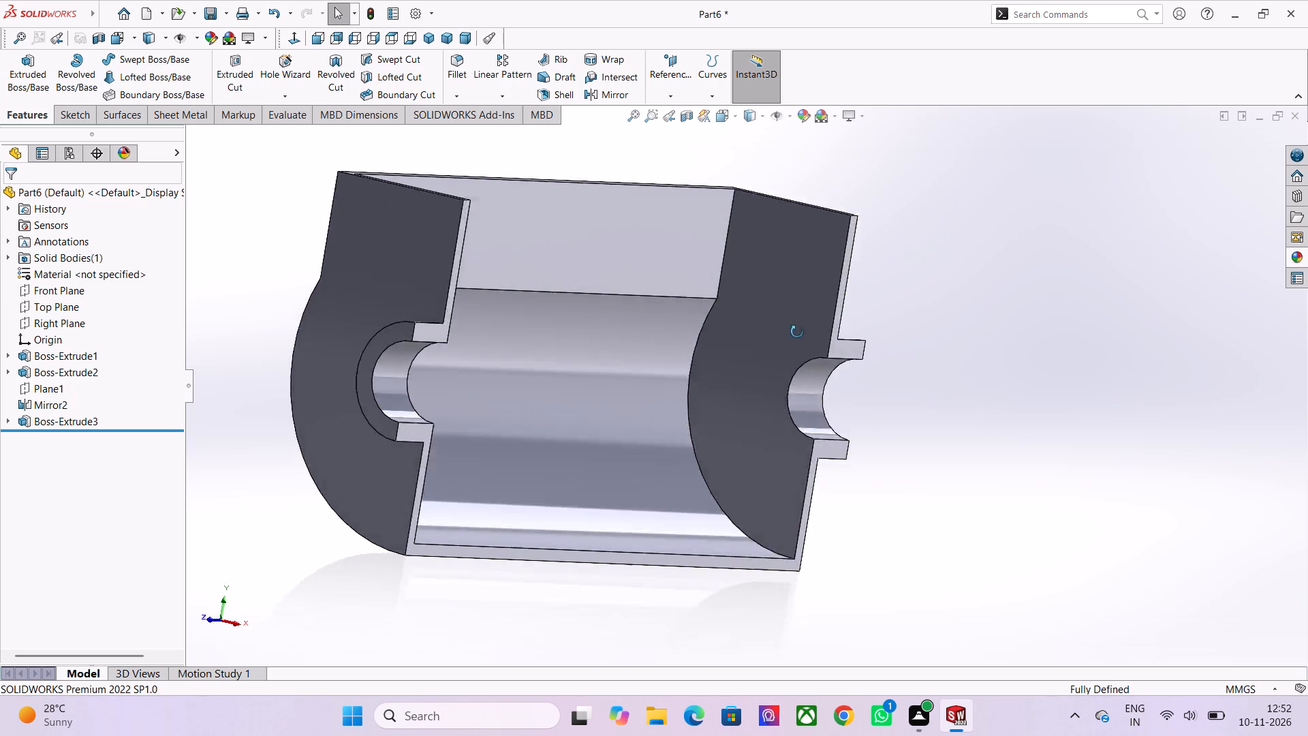
{"action": "middle_click_drag", "start_coordinate": [797, 332], "coordinate": [856, 405]}
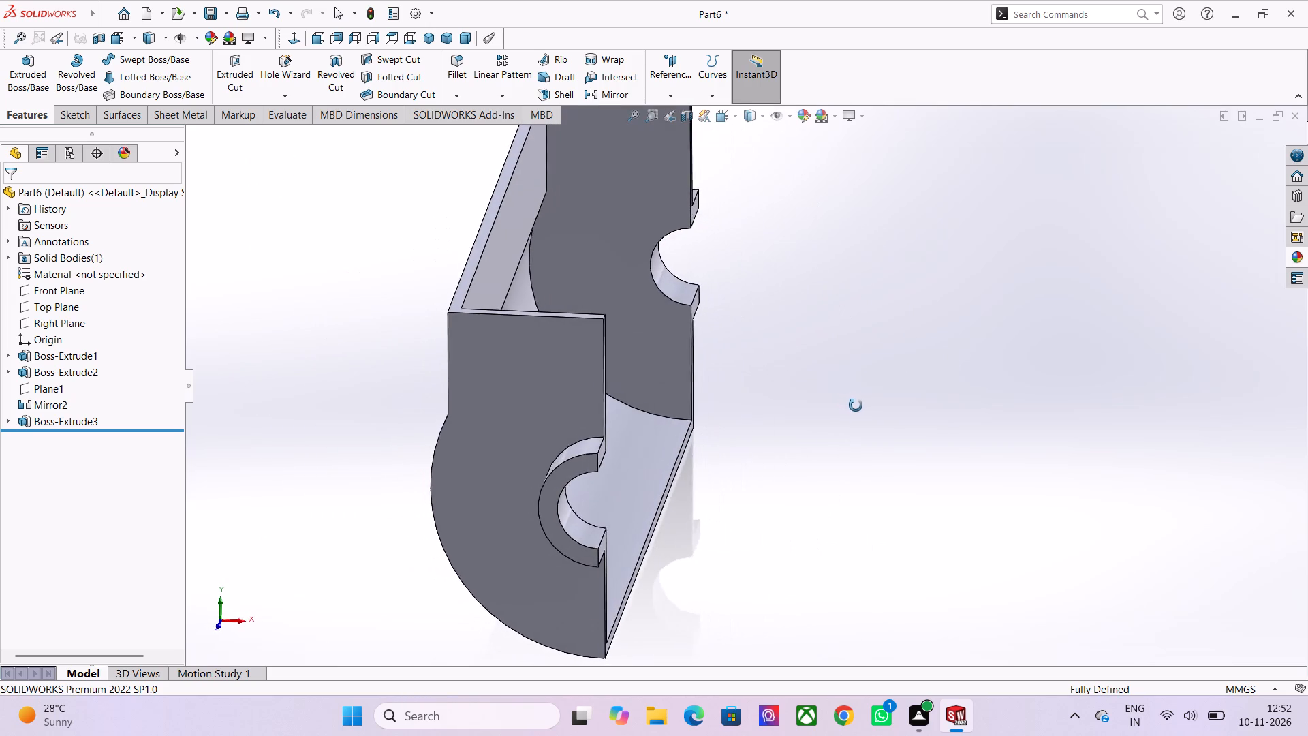
{"action": "middle_click_drag", "start_coordinate": [856, 405], "coordinate": [858, 406]}
{"action": "scroll", "coordinate": [863, 406], "scroll_direction": "down", "scroll_amount": 1}
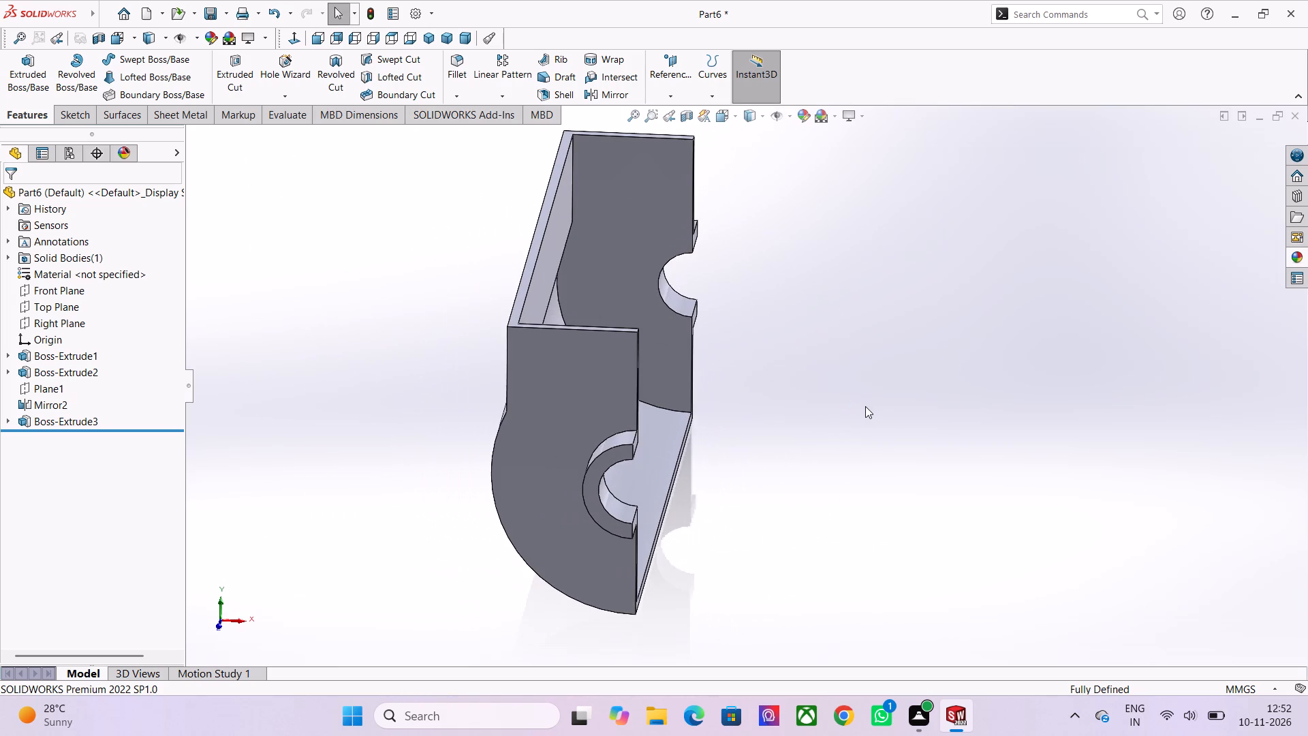
{"action": "scroll", "coordinate": [865, 406], "scroll_direction": "down", "scroll_amount": 1}
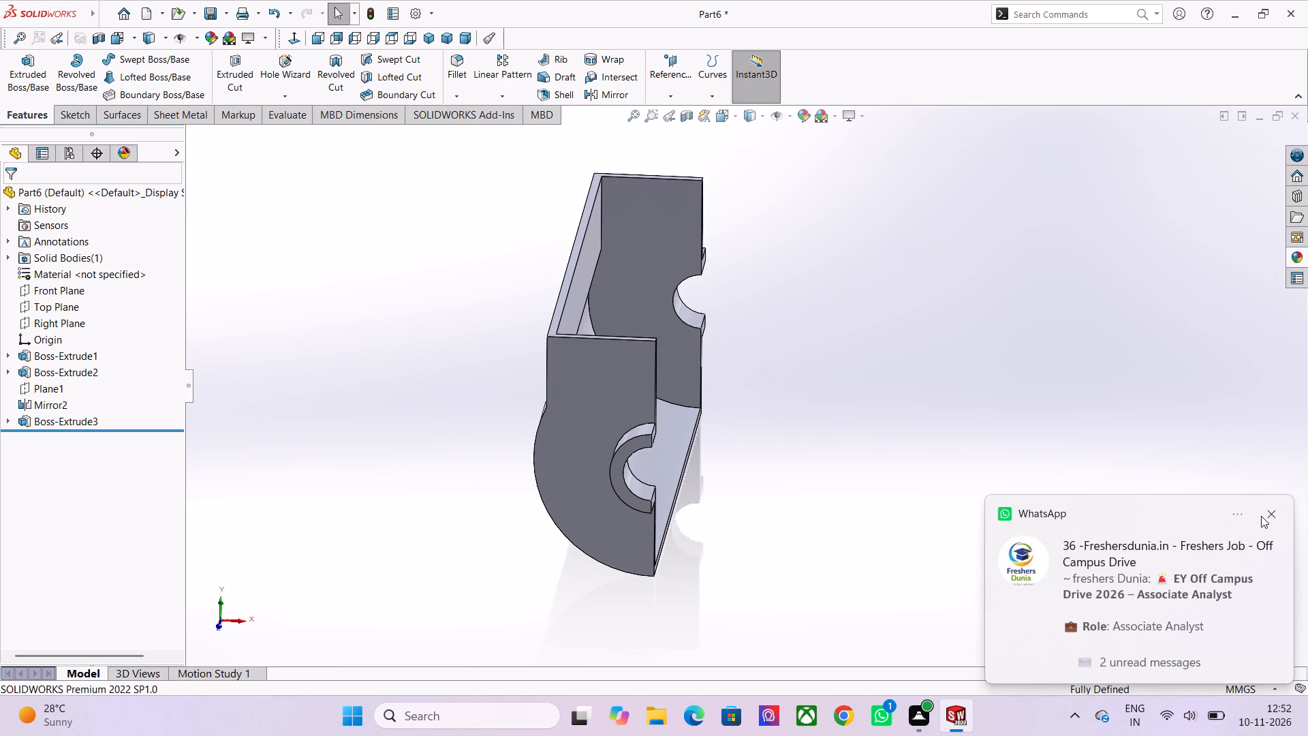
{"action": "left_click", "coordinate": [1271, 517]}
{"action": "middle_click_drag", "start_coordinate": [913, 489], "coordinate": [912, 480]}
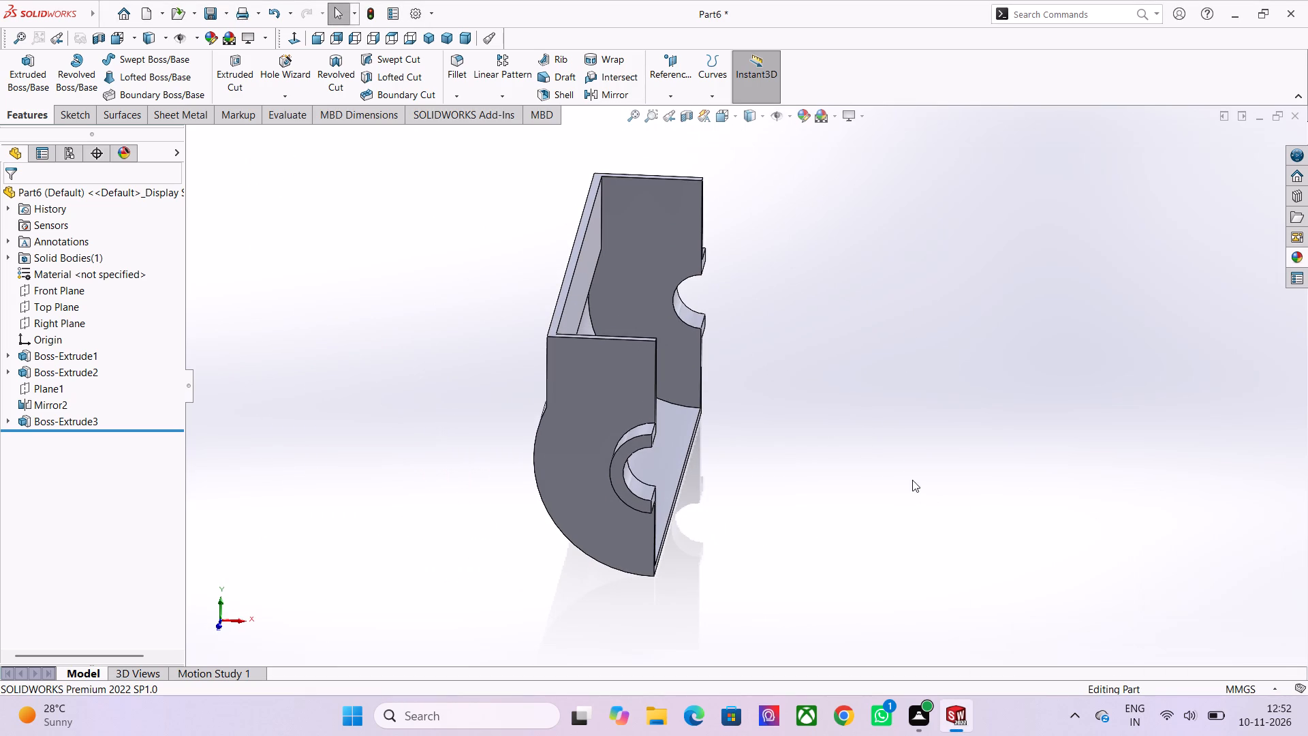
{"action": "middle_click_drag", "start_coordinate": [912, 480], "coordinate": [828, 465]}
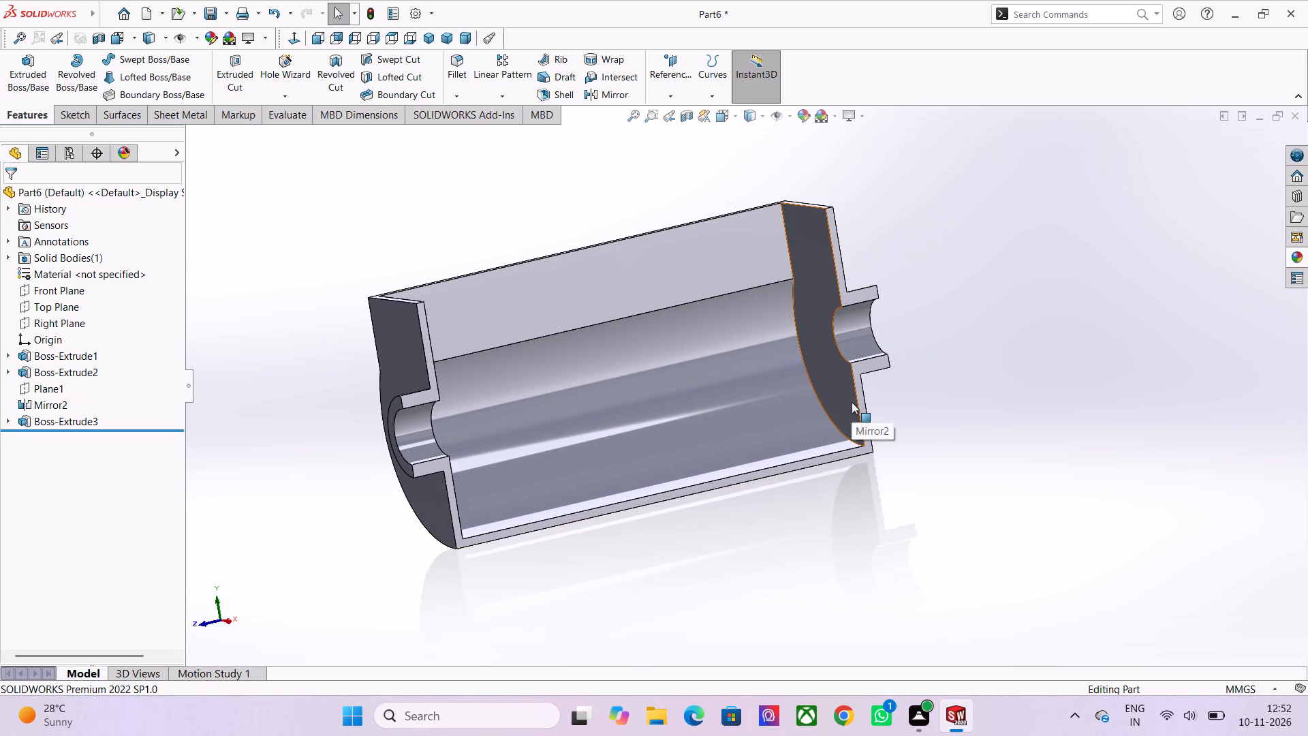
{"action": "scroll", "coordinate": [852, 402], "scroll_direction": "up", "scroll_amount": 1}
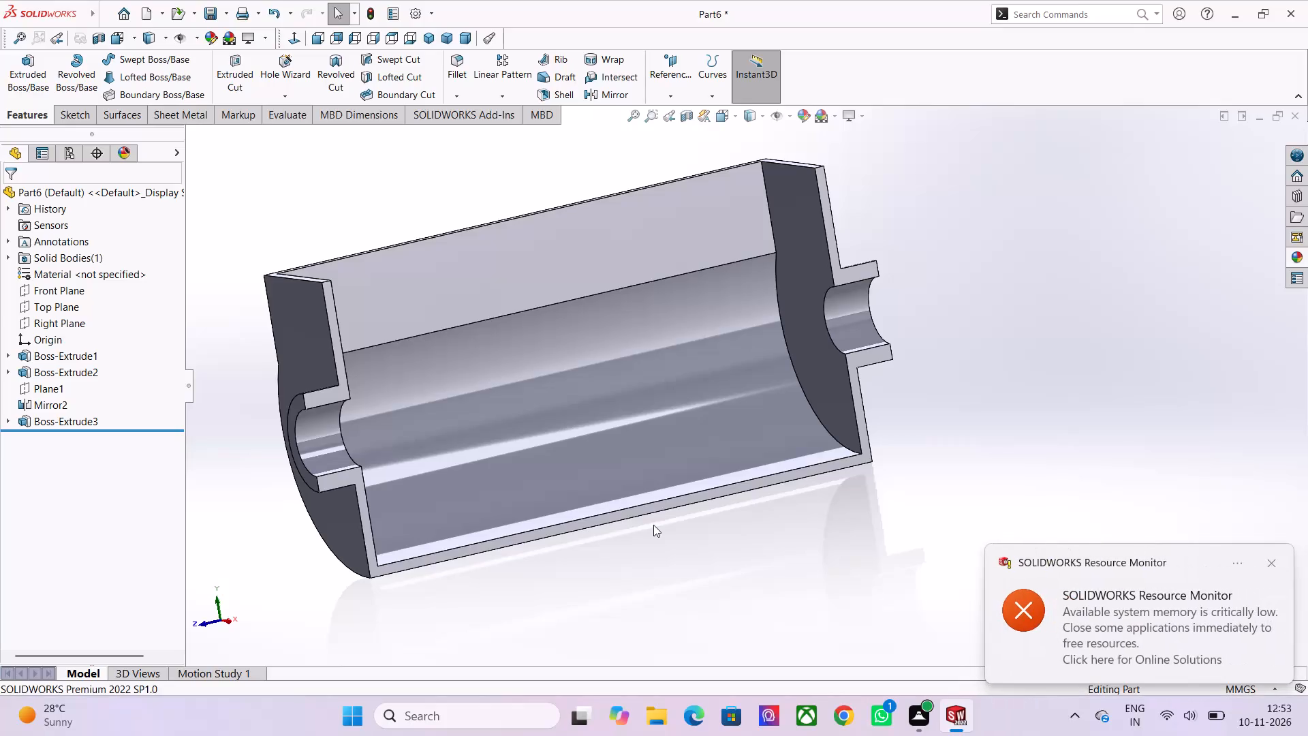
{"action": "scroll", "coordinate": [627, 506], "scroll_direction": "down", "scroll_amount": 1}
Apply the cast brass appearance from the Metal > Brass library to the whole part.
{"action": "scroll", "coordinate": [673, 244], "scroll_direction": "down", "scroll_amount": 2}
{"action": "middle_click_drag", "start_coordinate": [580, 268], "coordinate": [675, 301]}
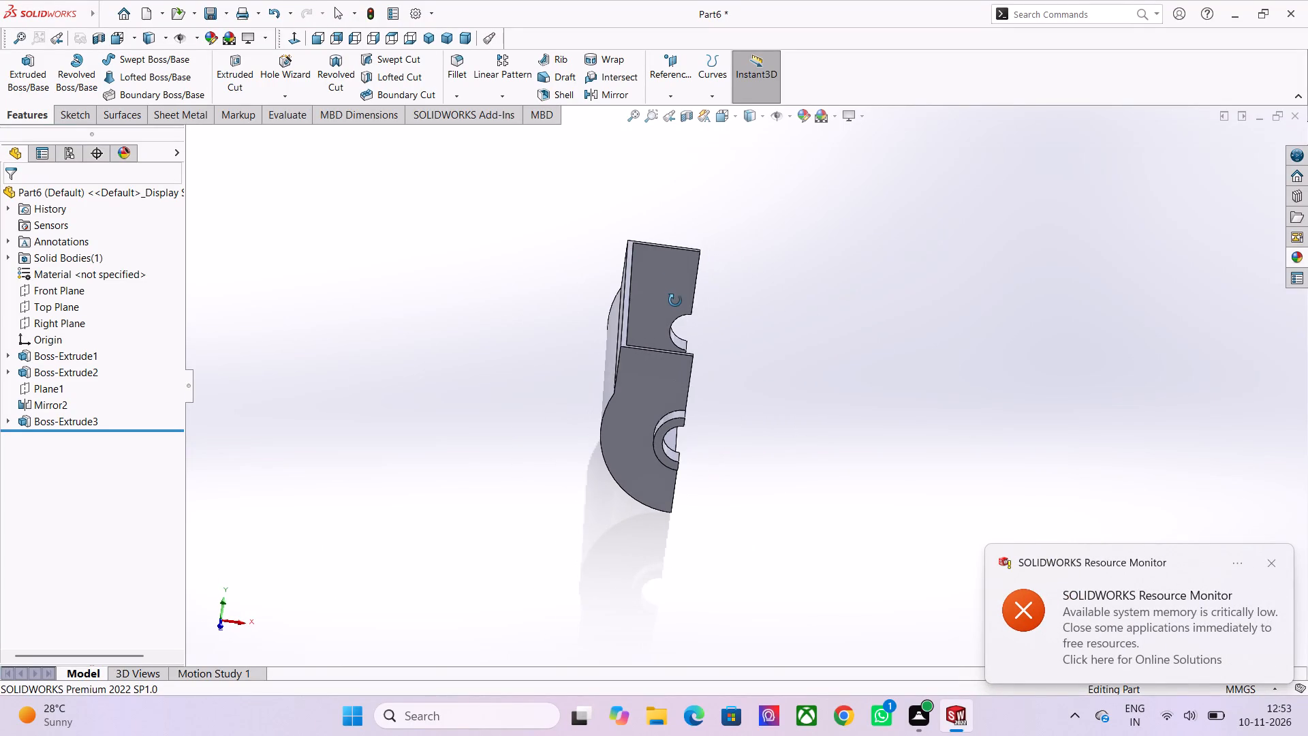
{"action": "middle_click_drag", "start_coordinate": [675, 301], "coordinate": [595, 212]}
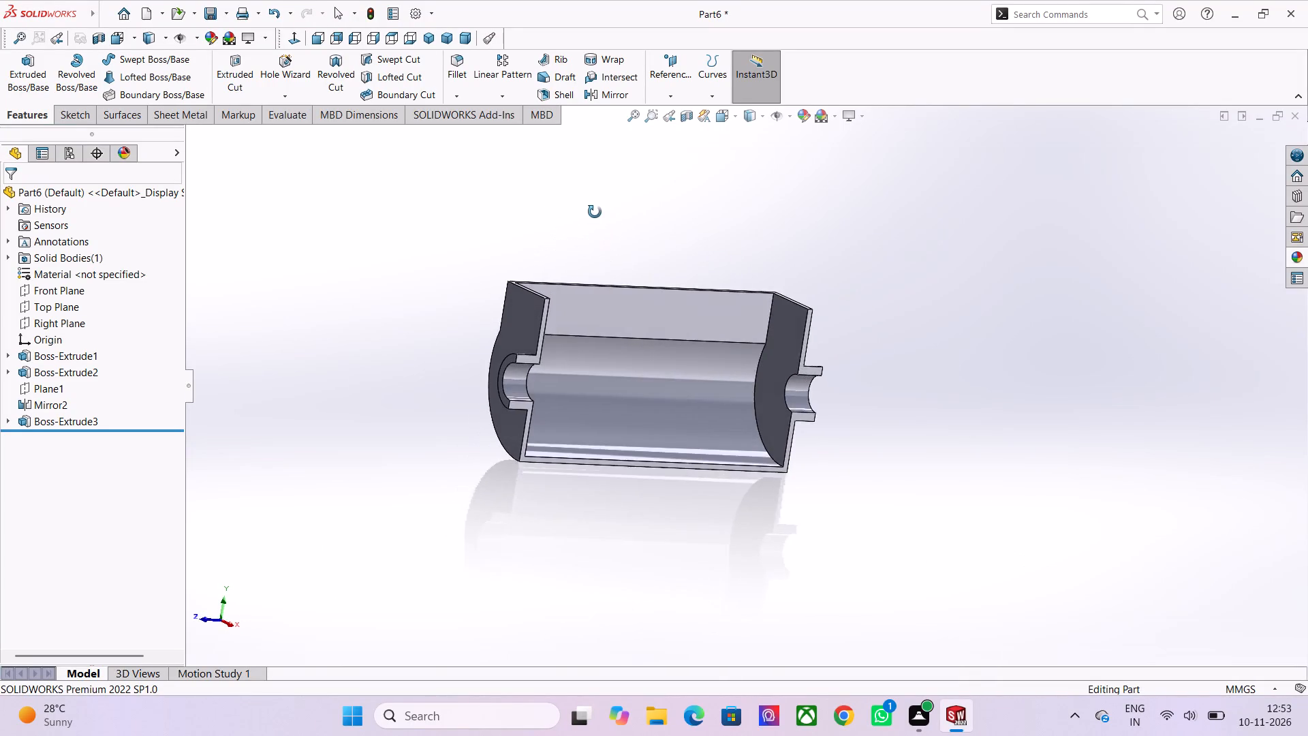
{"action": "middle_click_drag", "start_coordinate": [595, 212], "coordinate": [642, 269]}
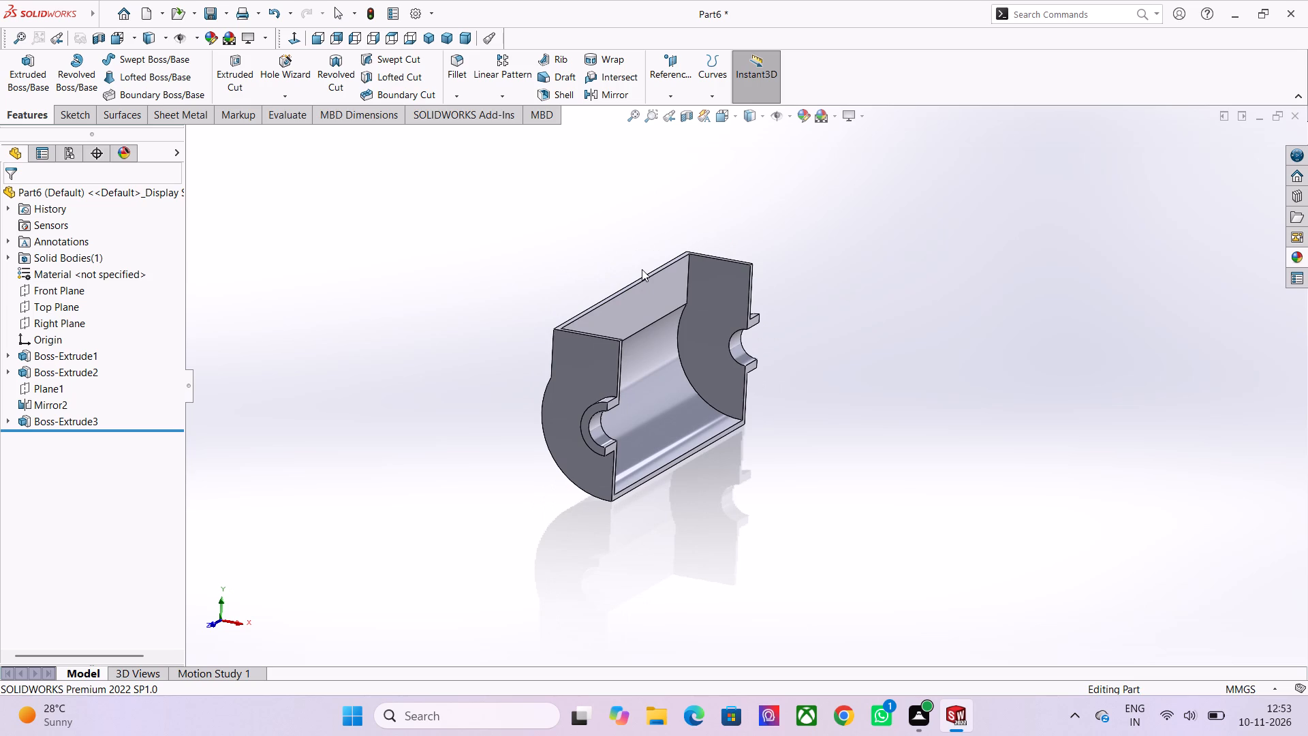
{"action": "left_click", "coordinate": [123, 196]}
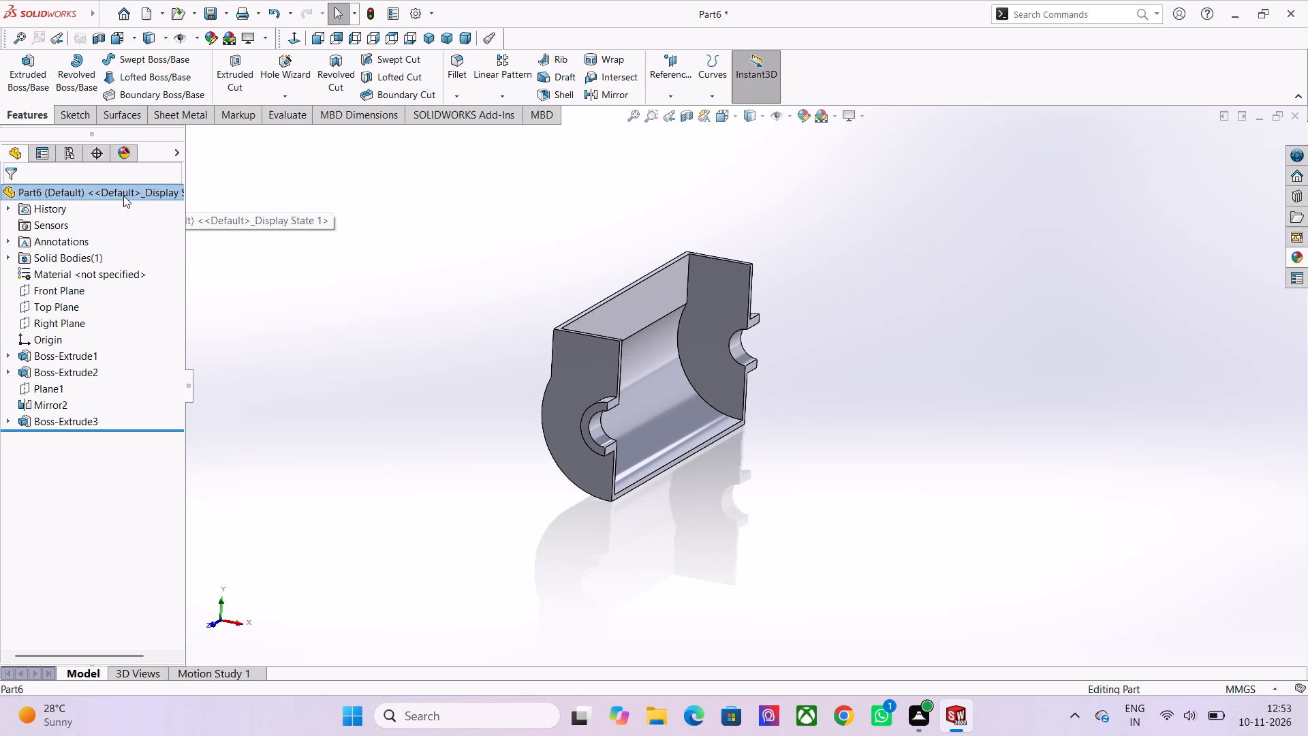
{"action": "left_click", "coordinate": [1294, 252]}
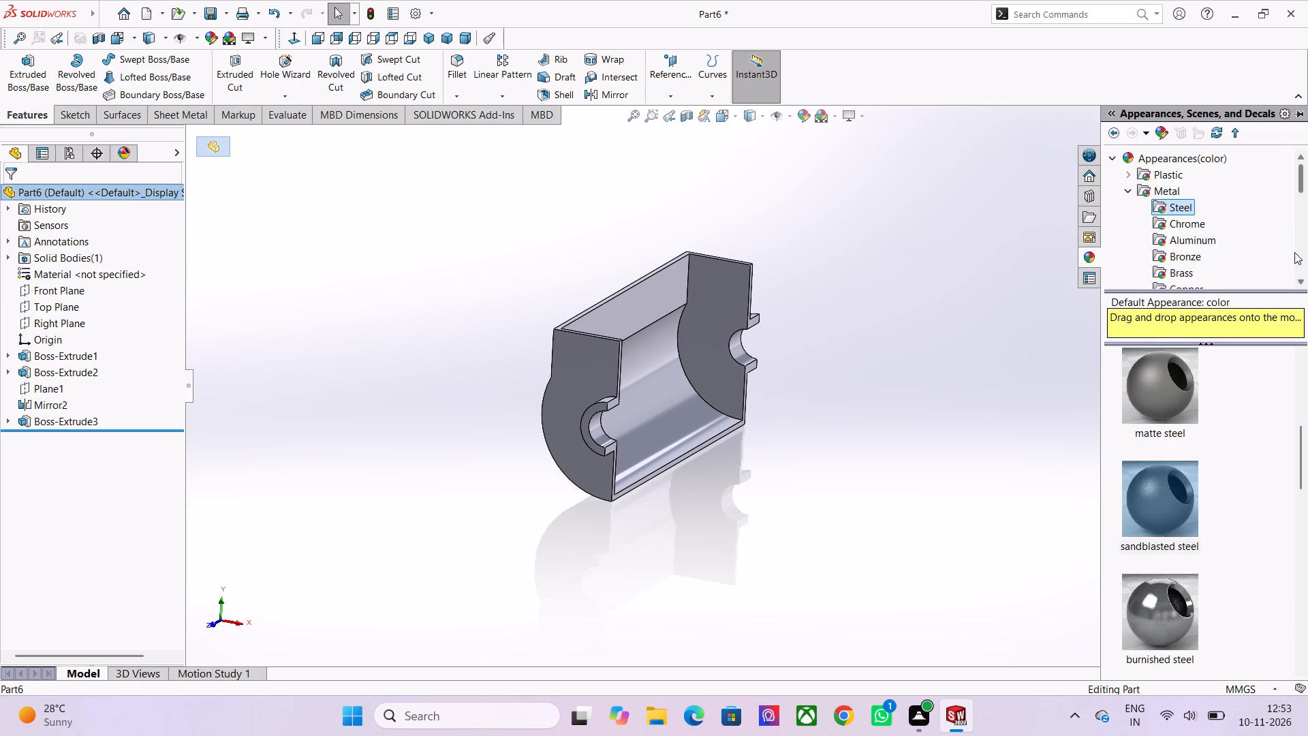
{"action": "left_click", "coordinate": [1175, 270]}
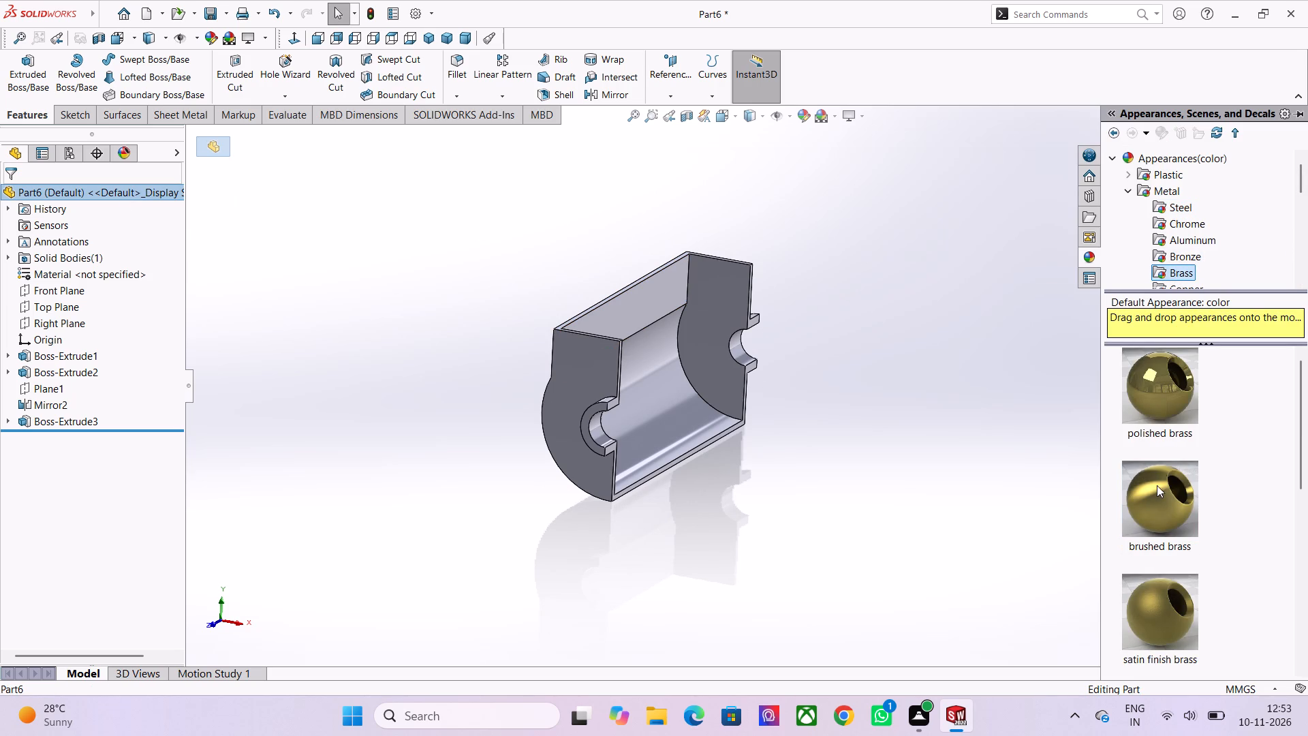
{"action": "scroll", "coordinate": [1156, 508], "scroll_direction": "down", "scroll_amount": 1}
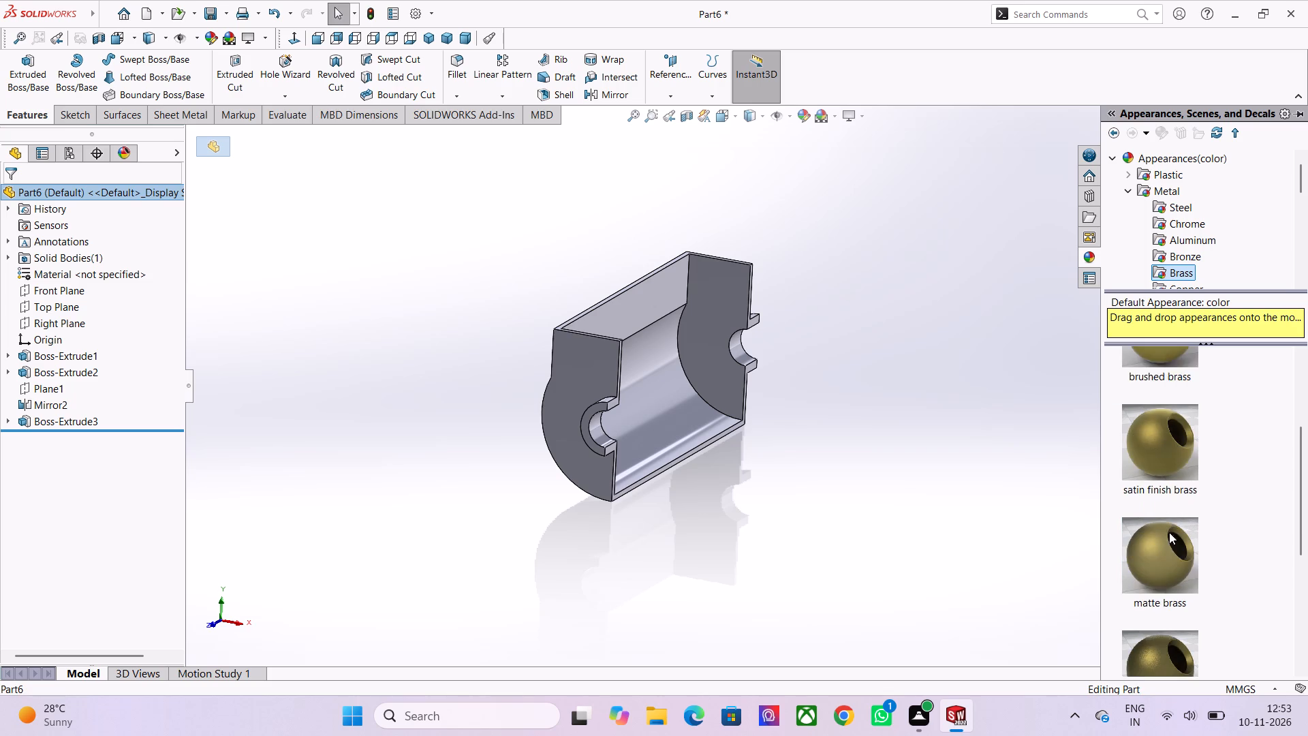
{"action": "scroll", "coordinate": [1172, 538], "scroll_direction": "down", "scroll_amount": 2}
{"action": "double_click", "coordinate": [1164, 609]}
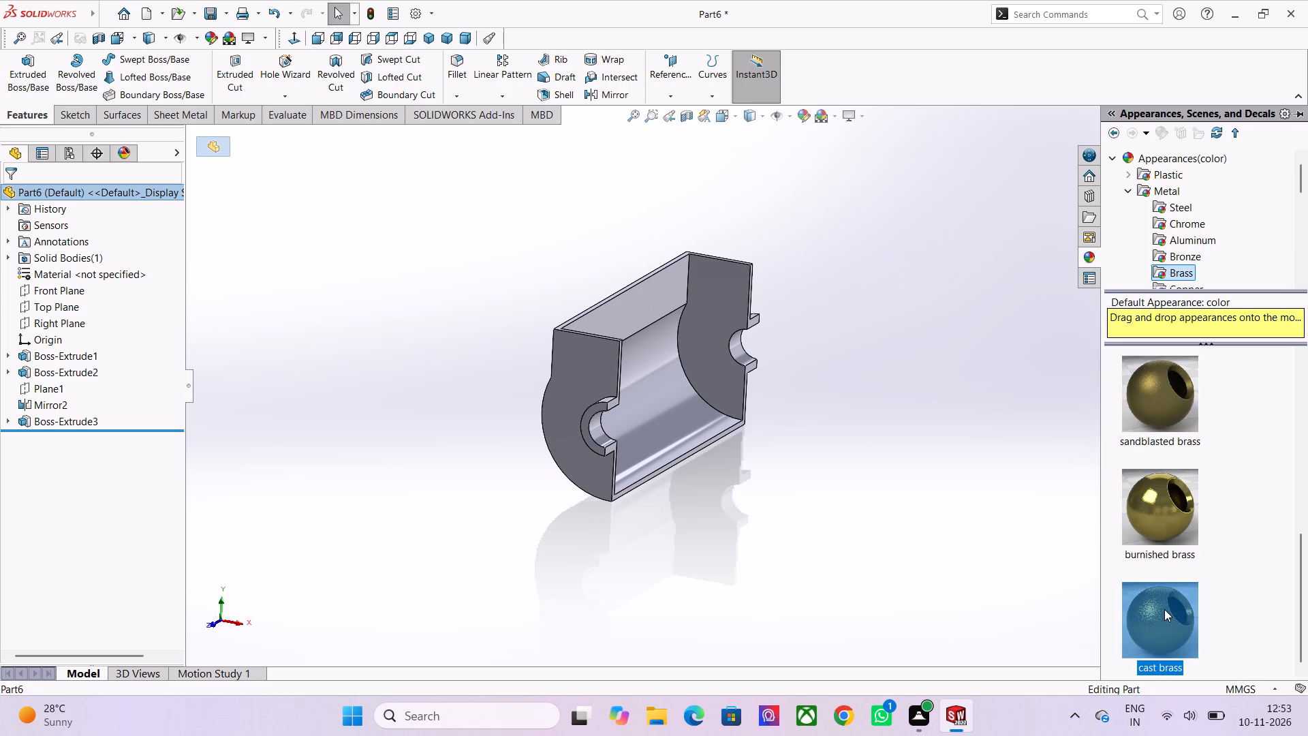
{"action": "left_click", "coordinate": [921, 417]}
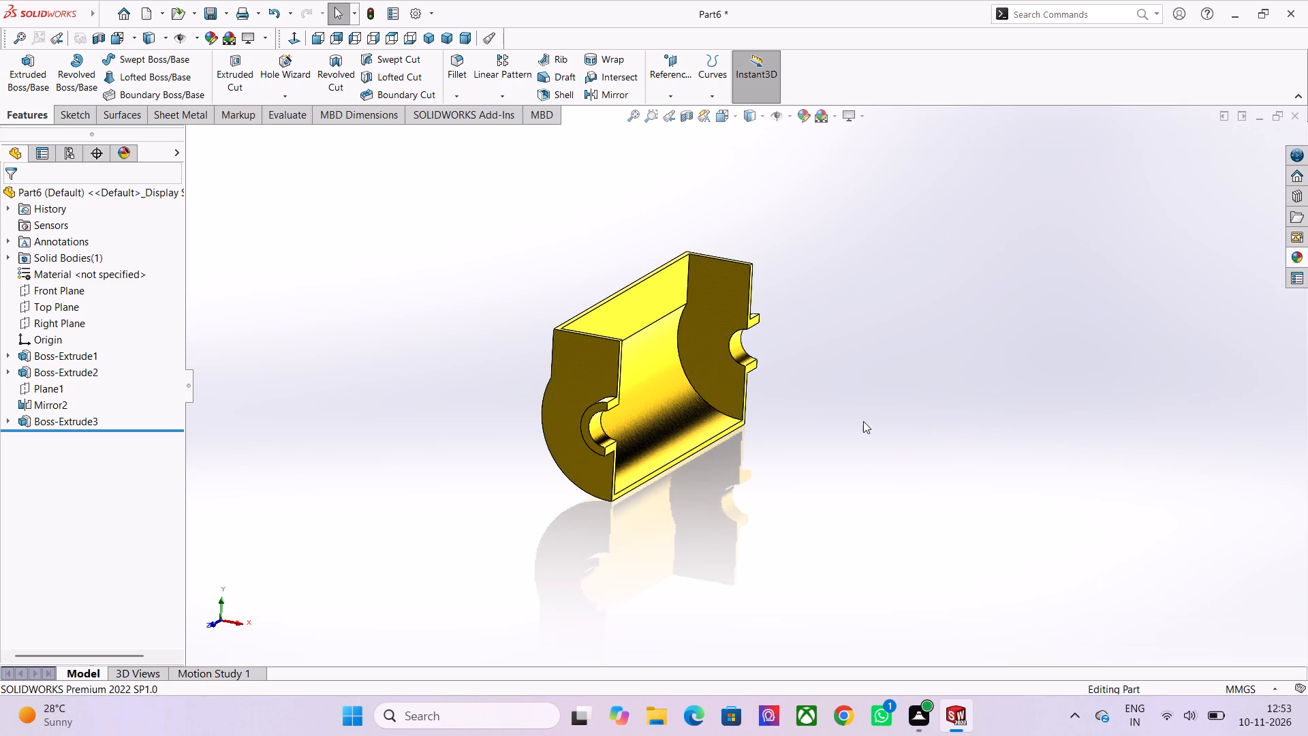
Save the part as 6.LOWER BLOCK in the ENGINE folder, in SOLIDWORKS Part format.
{"action": "middle_click_drag", "start_coordinate": [860, 421], "coordinate": [814, 350]}
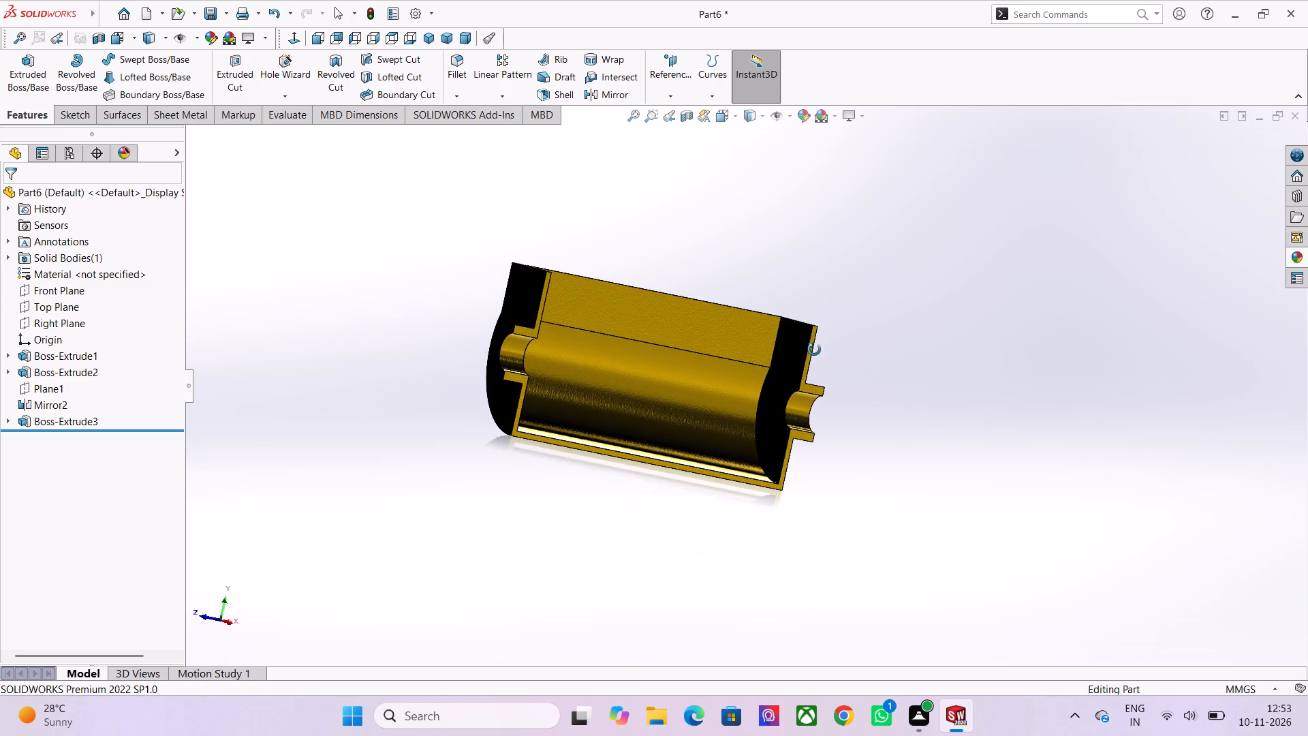
{"action": "middle_click_drag", "start_coordinate": [814, 350], "coordinate": [814, 352]}
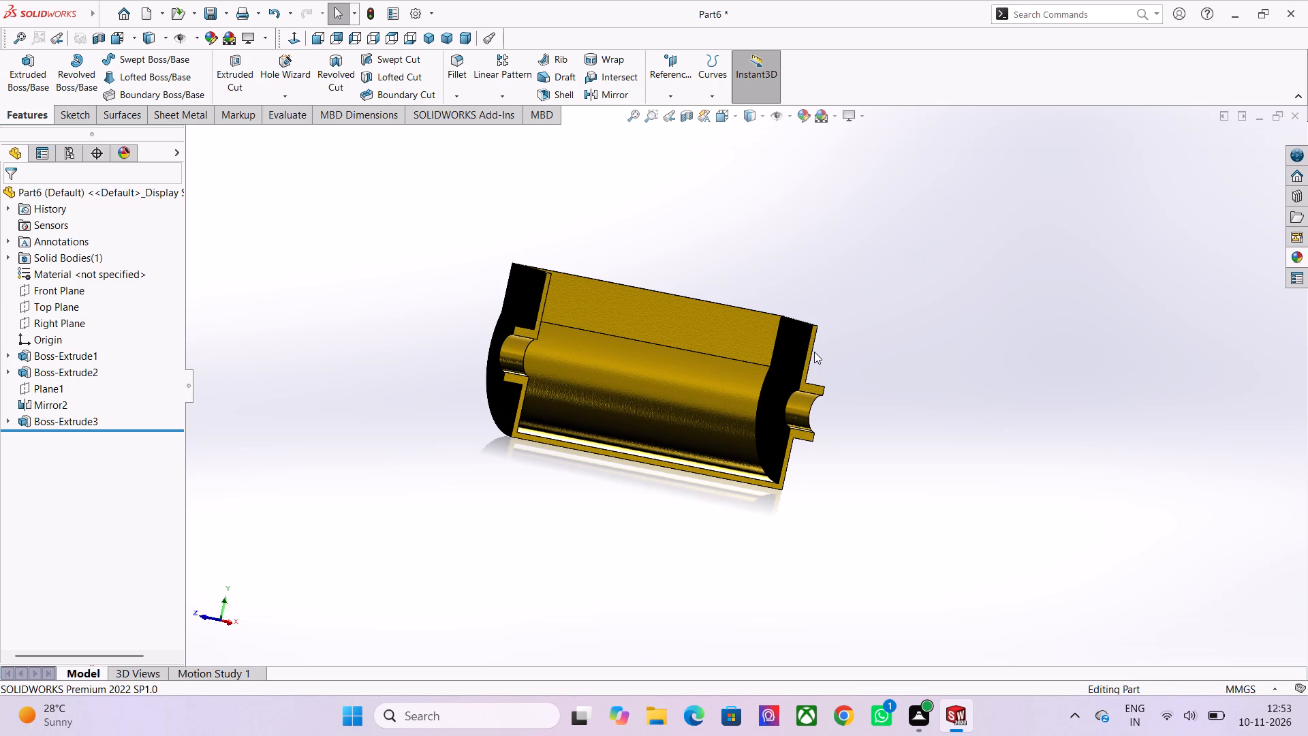
{"action": "middle_click_drag", "start_coordinate": [754, 320], "coordinate": [903, 450]}
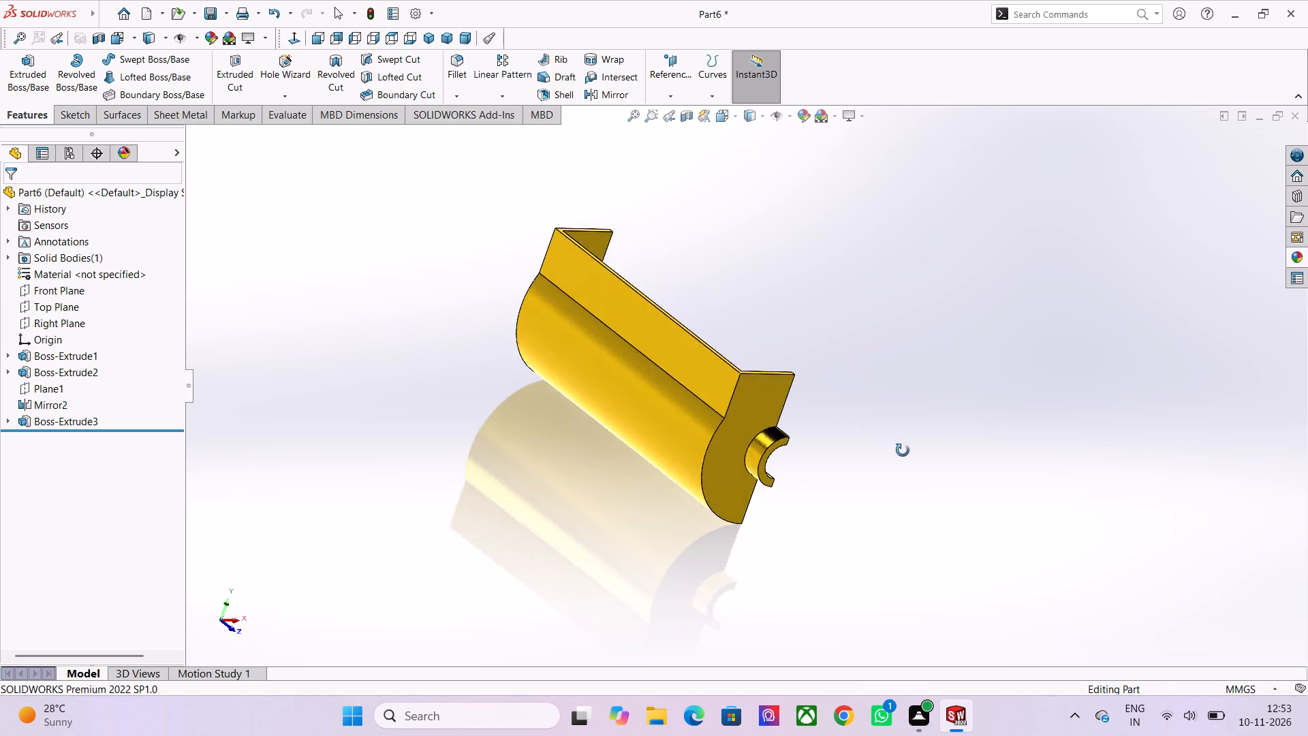
{"action": "middle_click_drag", "start_coordinate": [903, 450], "coordinate": [815, 429]}
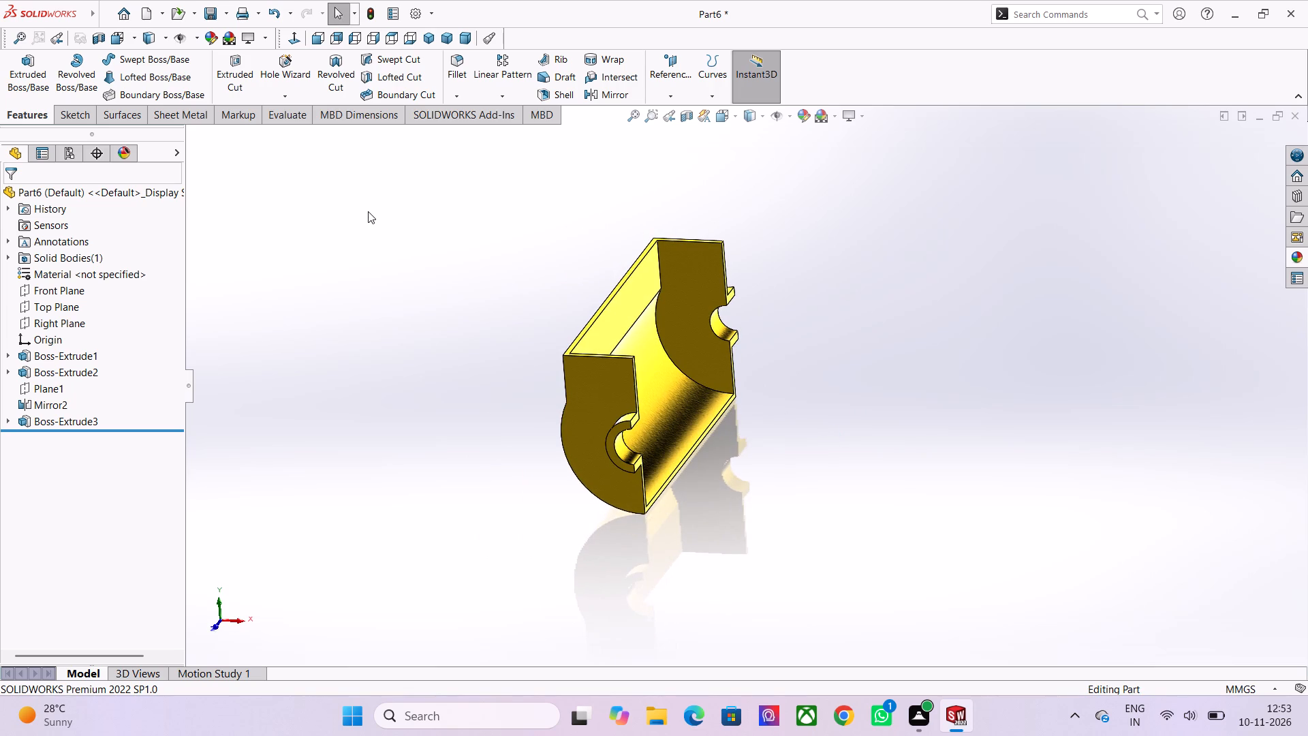
{"action": "key", "text": "ctrl+s"}
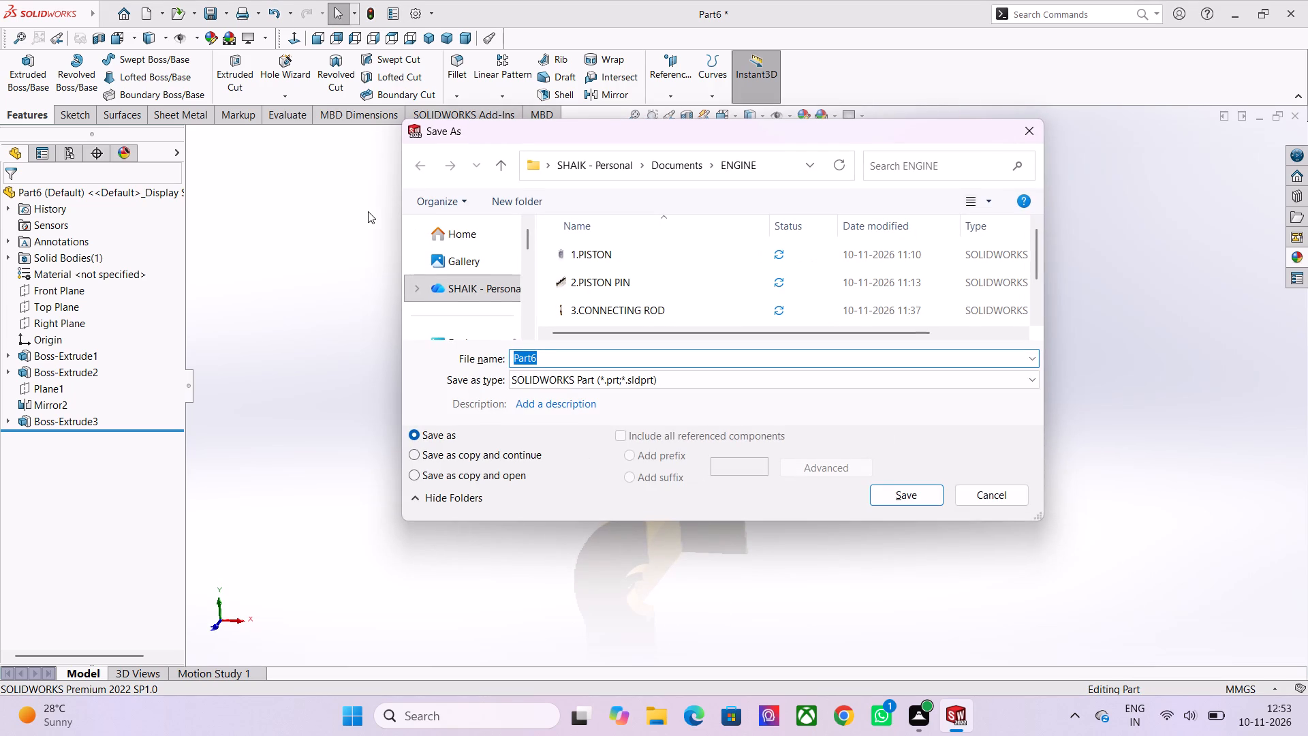
{"action": "key", "text": "6"}
{"action": "key", "text": "period"}
{"action": "type", "text": "LOWER BLOCK"}
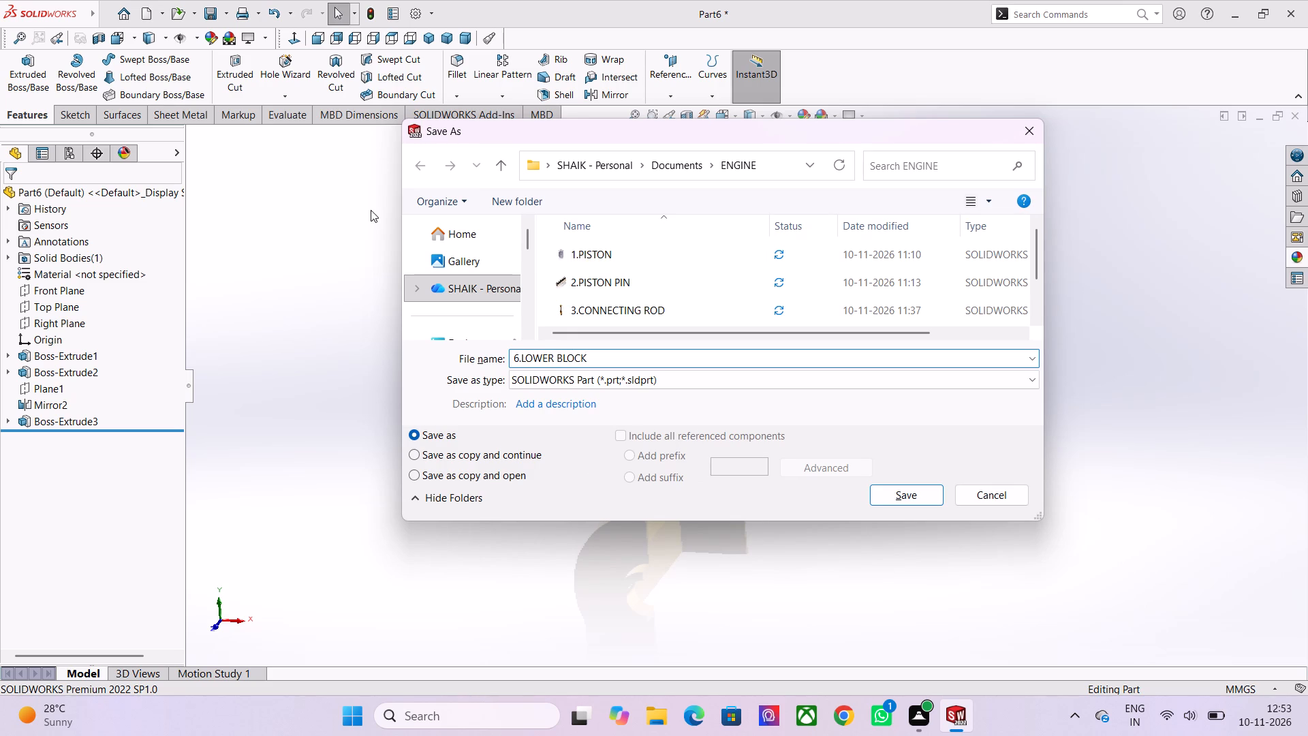
{"action": "left_click", "coordinate": [902, 497]}
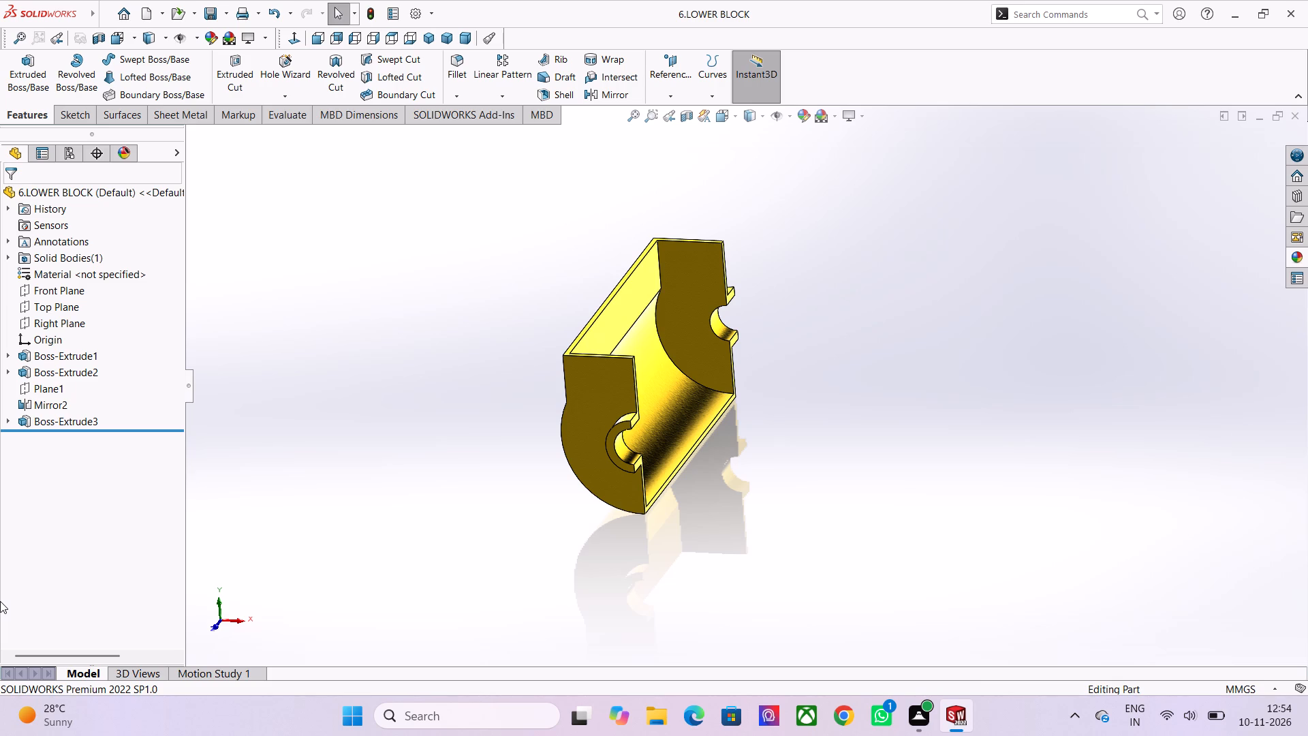
Examine the finished brass lower block from all sides, including its interior, curved outer wall, end plates and half-ring hubs.
{"action": "scroll", "coordinate": [1307, 511], "scroll_direction": "up", "scroll_amount": 1}
{"action": "scroll", "coordinate": [1227, 458], "scroll_direction": "up", "scroll_amount": 1}
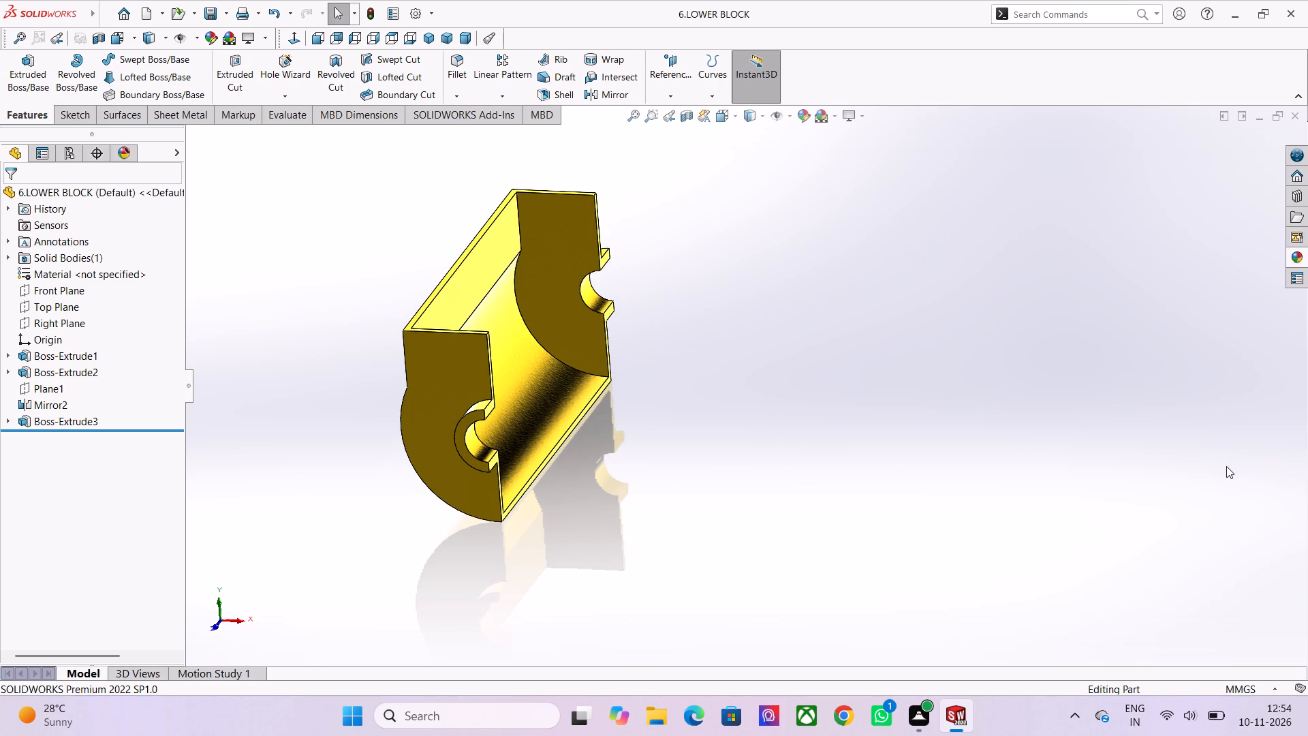
{"action": "scroll", "coordinate": [1170, 476], "scroll_direction": "up", "scroll_amount": 1}
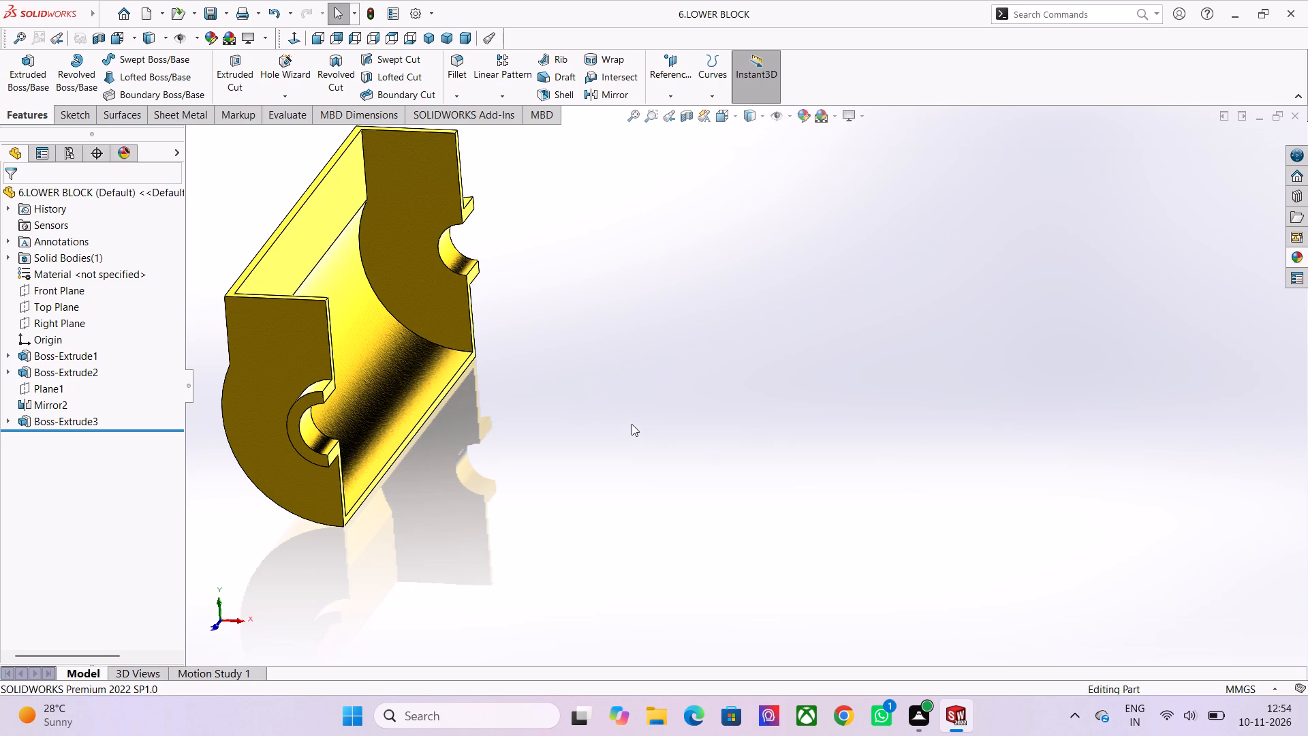
{"action": "middle_click_drag", "start_coordinate": [561, 443], "coordinate": [597, 367]}
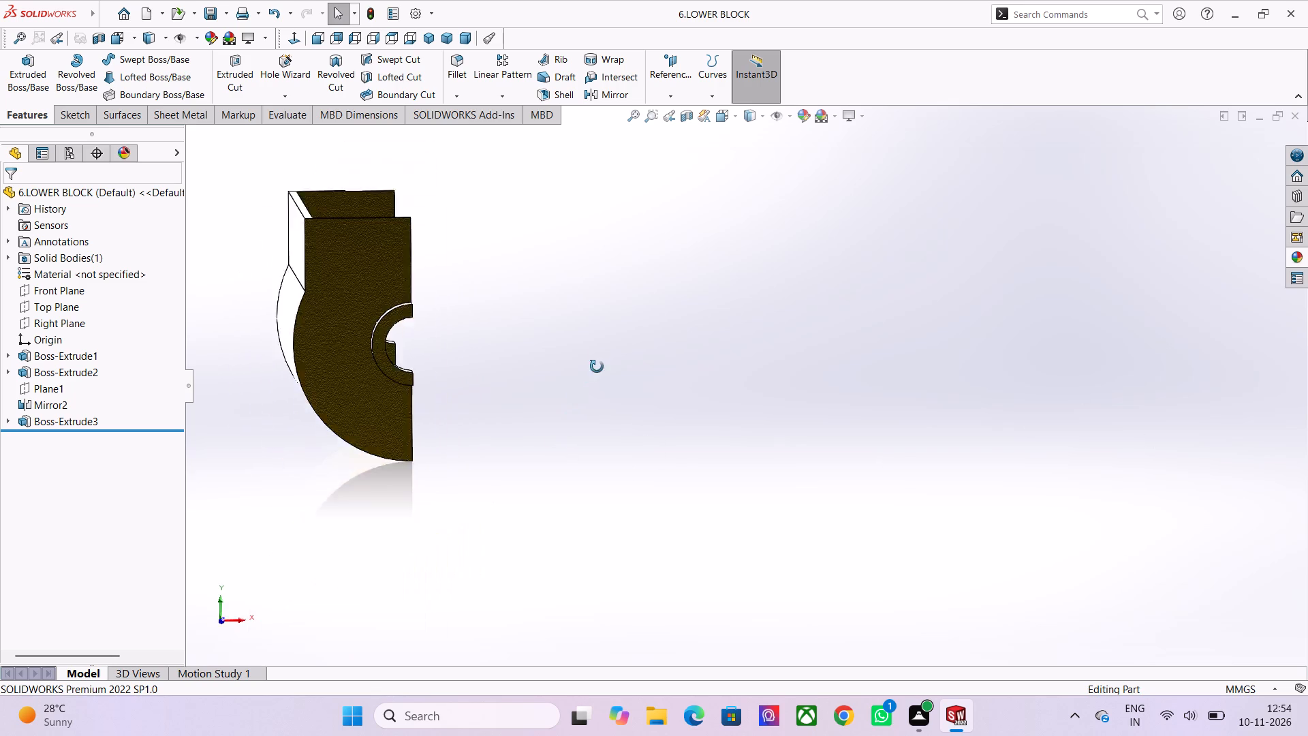
{"action": "middle_click_drag", "start_coordinate": [597, 367], "coordinate": [551, 437]}
{"action": "scroll", "coordinate": [551, 437], "scroll_direction": "down", "scroll_amount": 2}
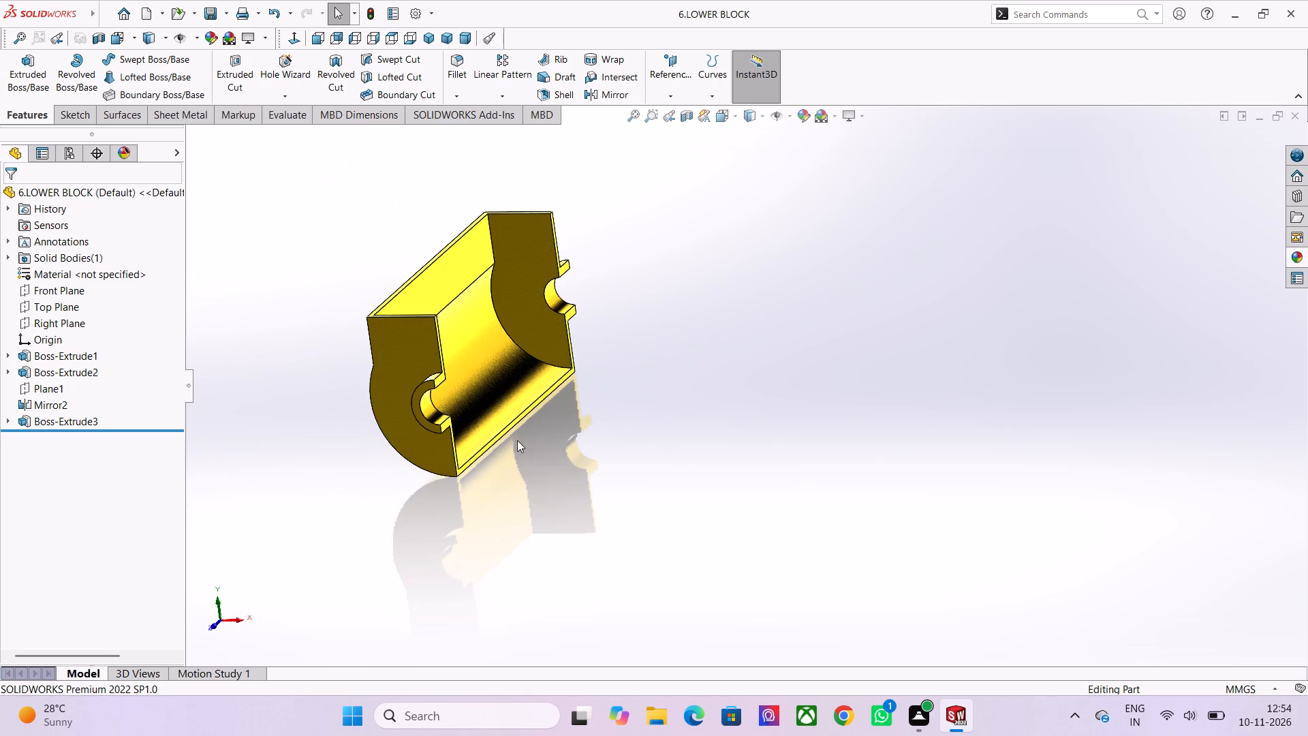
{"action": "scroll", "coordinate": [395, 283], "scroll_direction": "up", "scroll_amount": 3}
{"action": "middle_click_drag", "start_coordinate": [366, 322], "coordinate": [314, 345]}
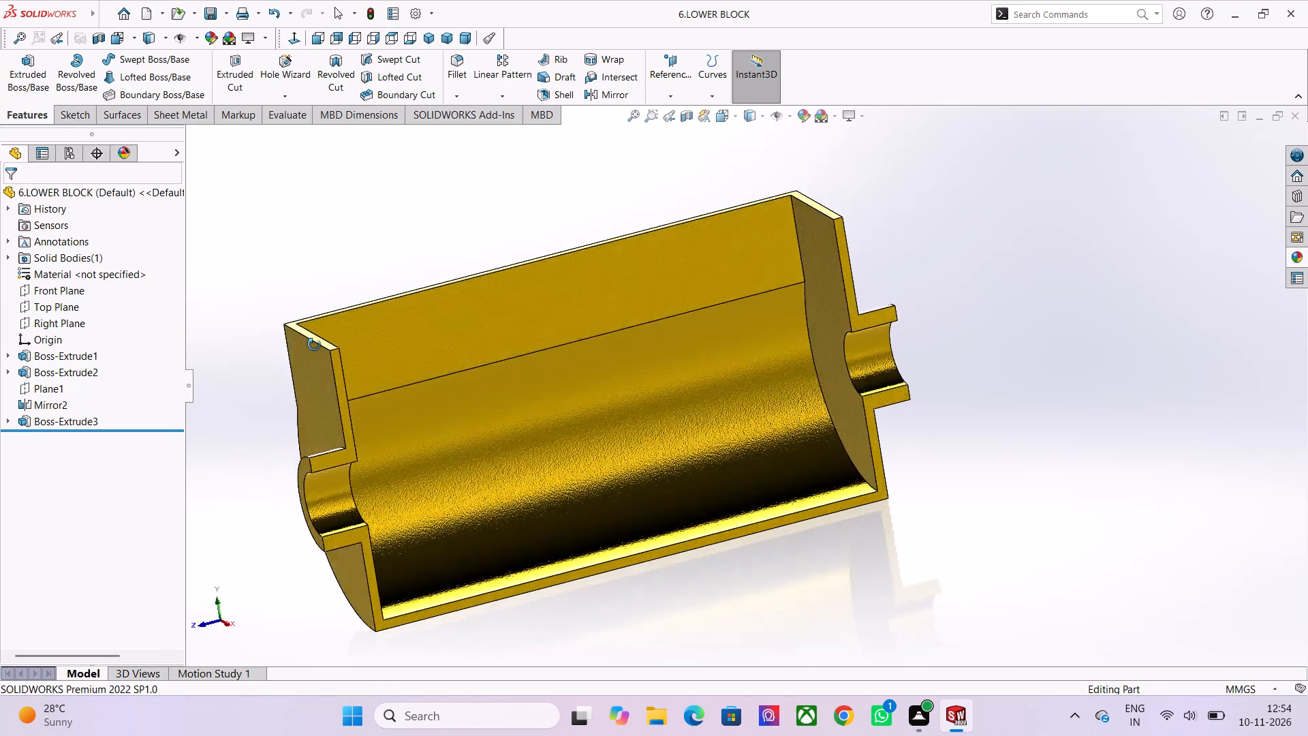
{"action": "middle_click_drag", "start_coordinate": [314, 345], "coordinate": [552, 401]}
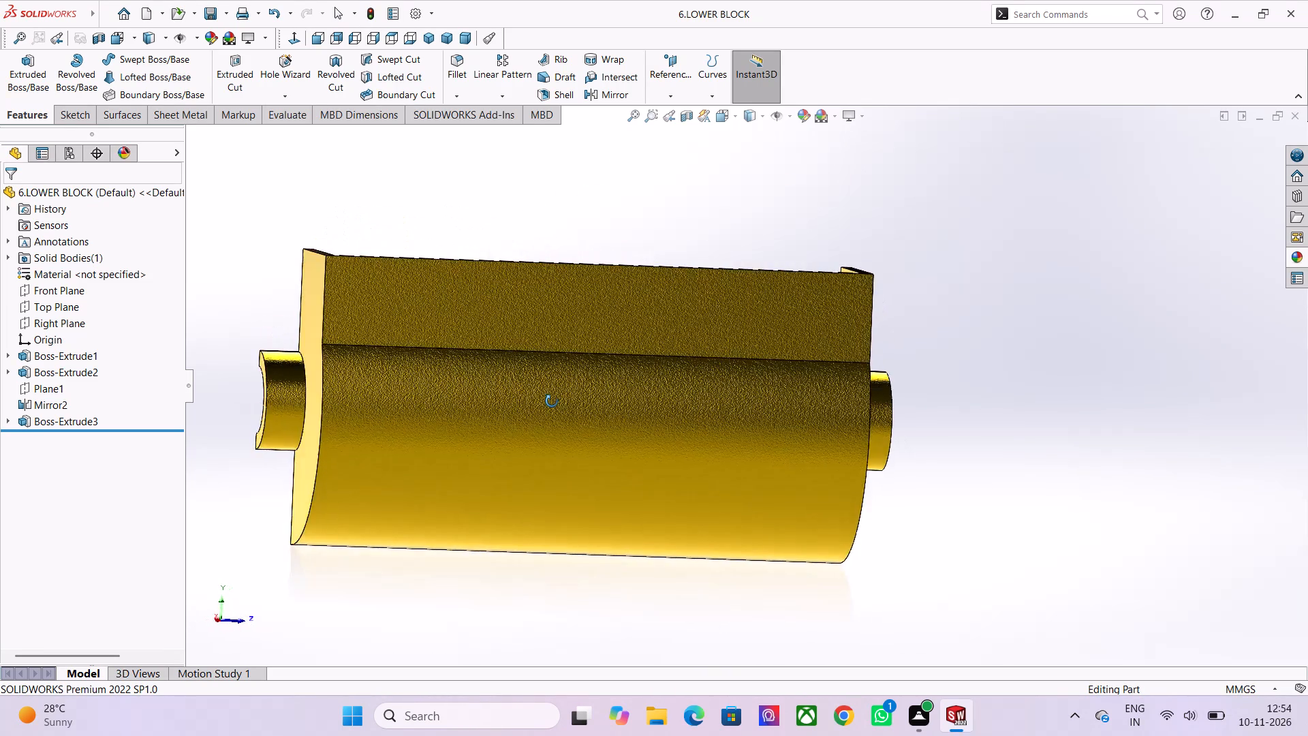
{"action": "middle_click_drag", "start_coordinate": [552, 401], "coordinate": [627, 403]}
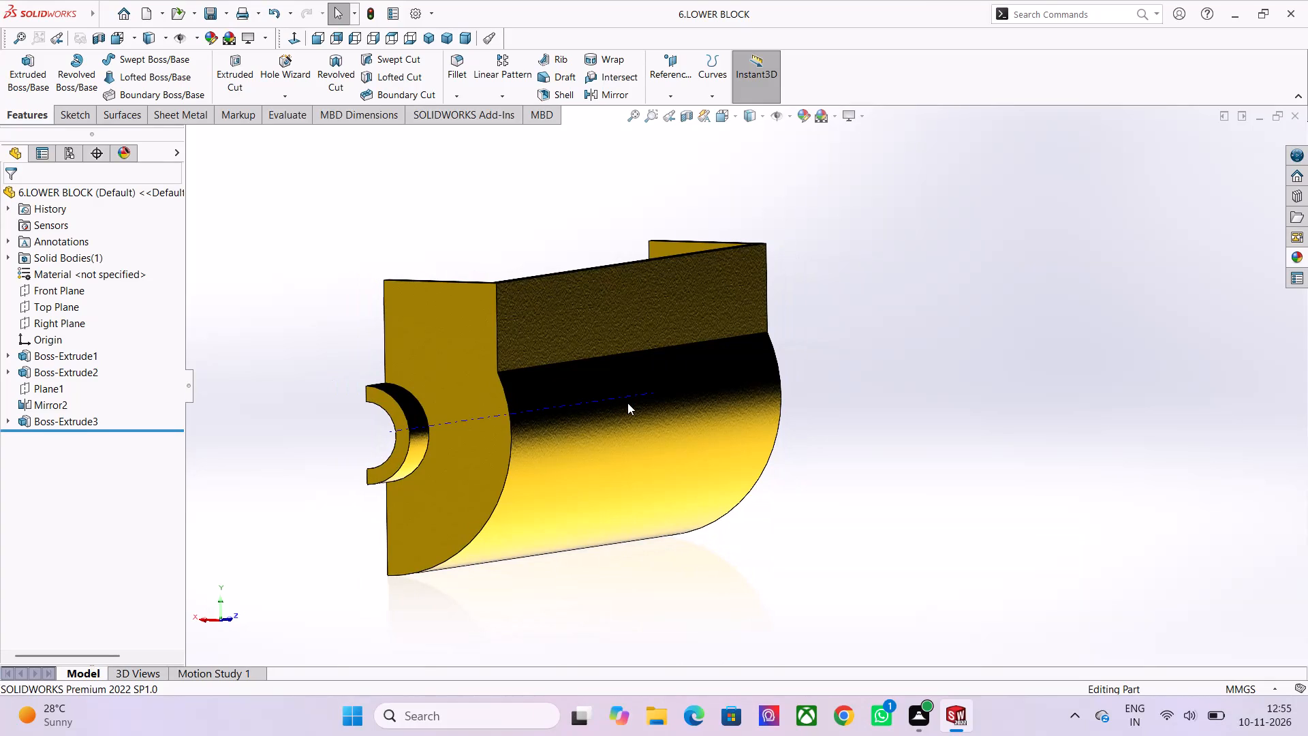
{"action": "middle_click_drag", "start_coordinate": [330, 313], "coordinate": [363, 327]}
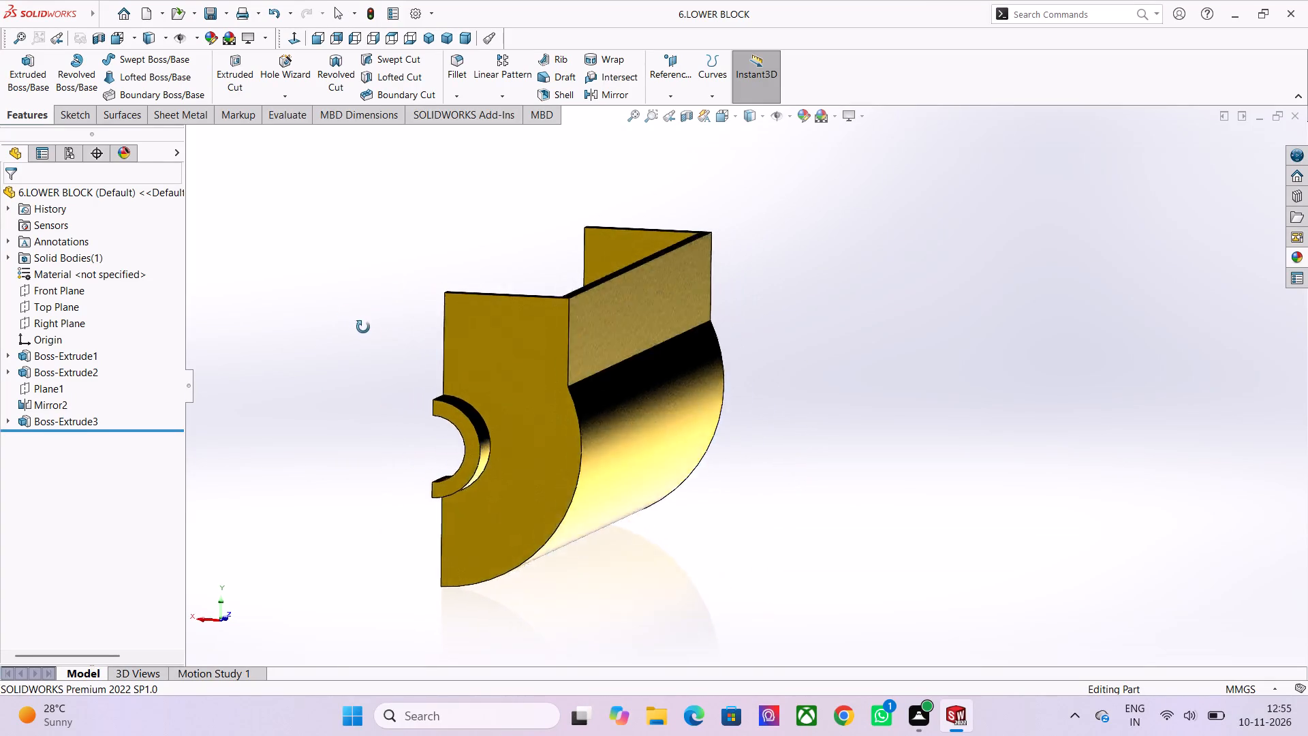
{"action": "middle_click_drag", "start_coordinate": [363, 327], "coordinate": [249, 382]}
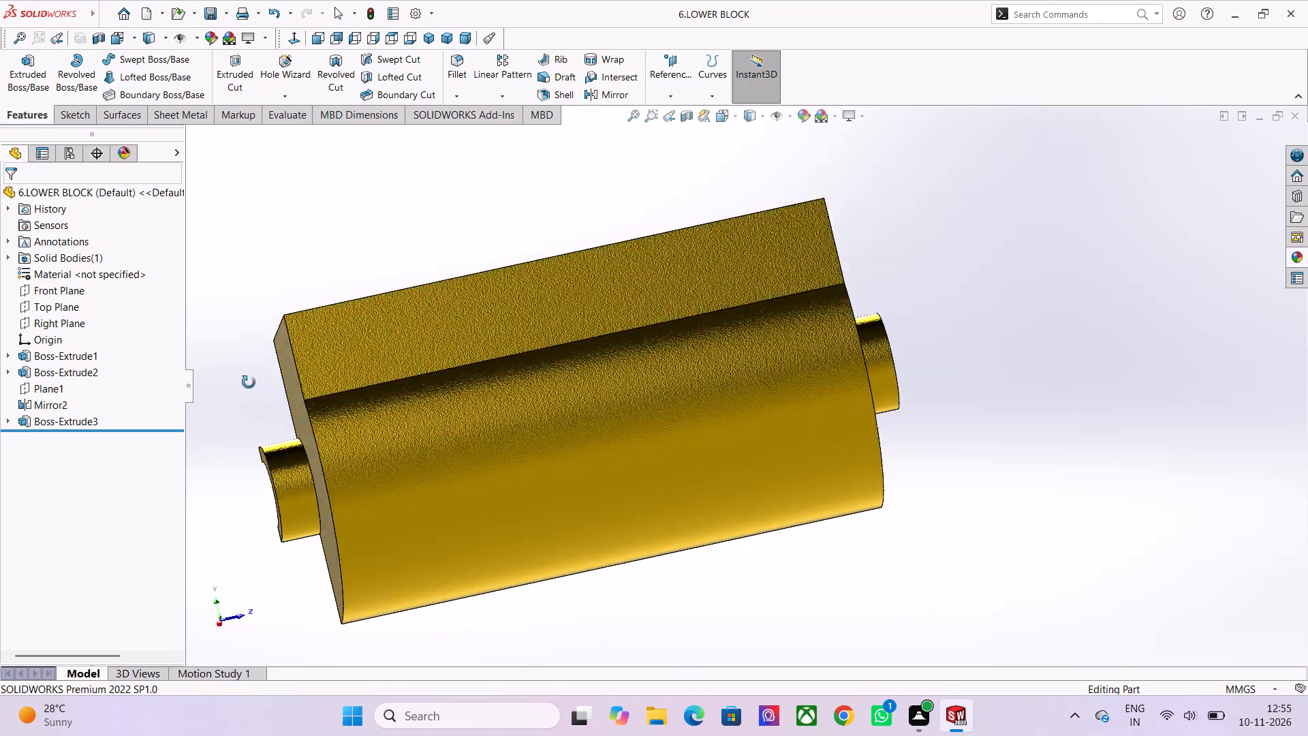
{"action": "middle_click_drag", "start_coordinate": [249, 382], "coordinate": [729, 494]}
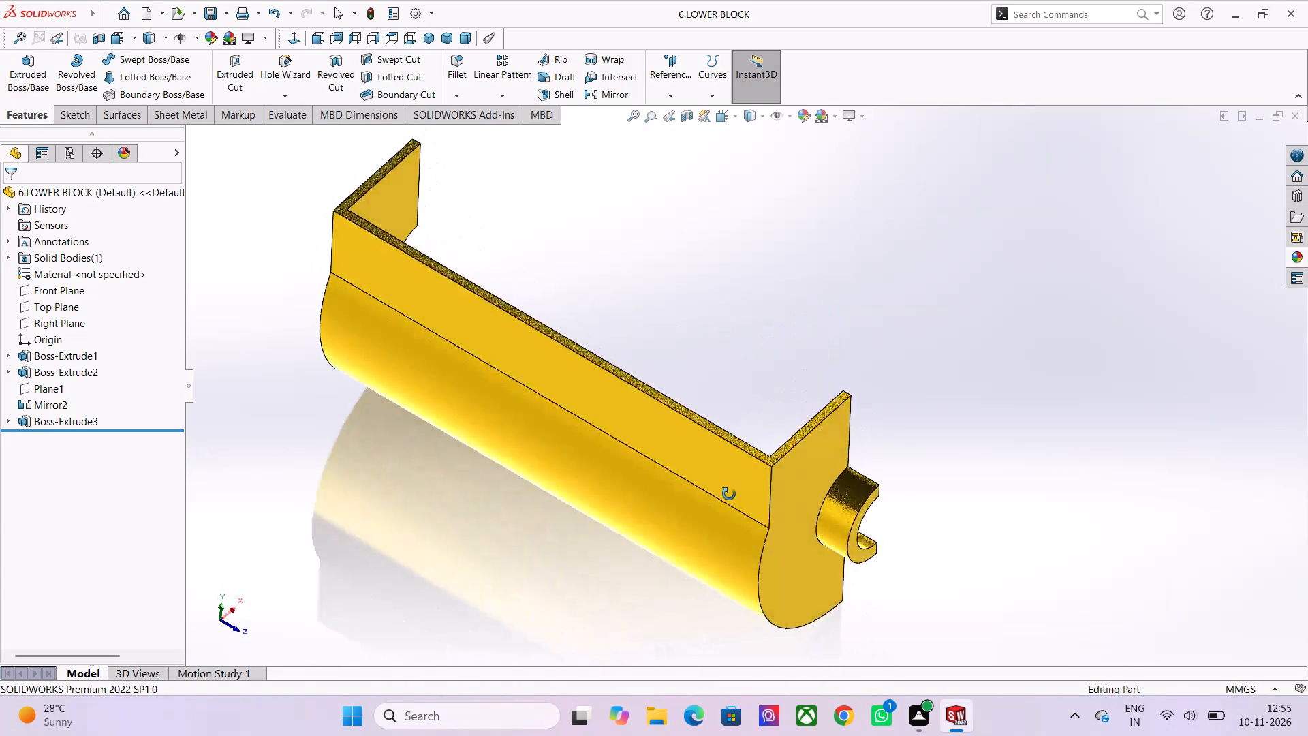
{"action": "middle_click_drag", "start_coordinate": [729, 494], "coordinate": [638, 310]}
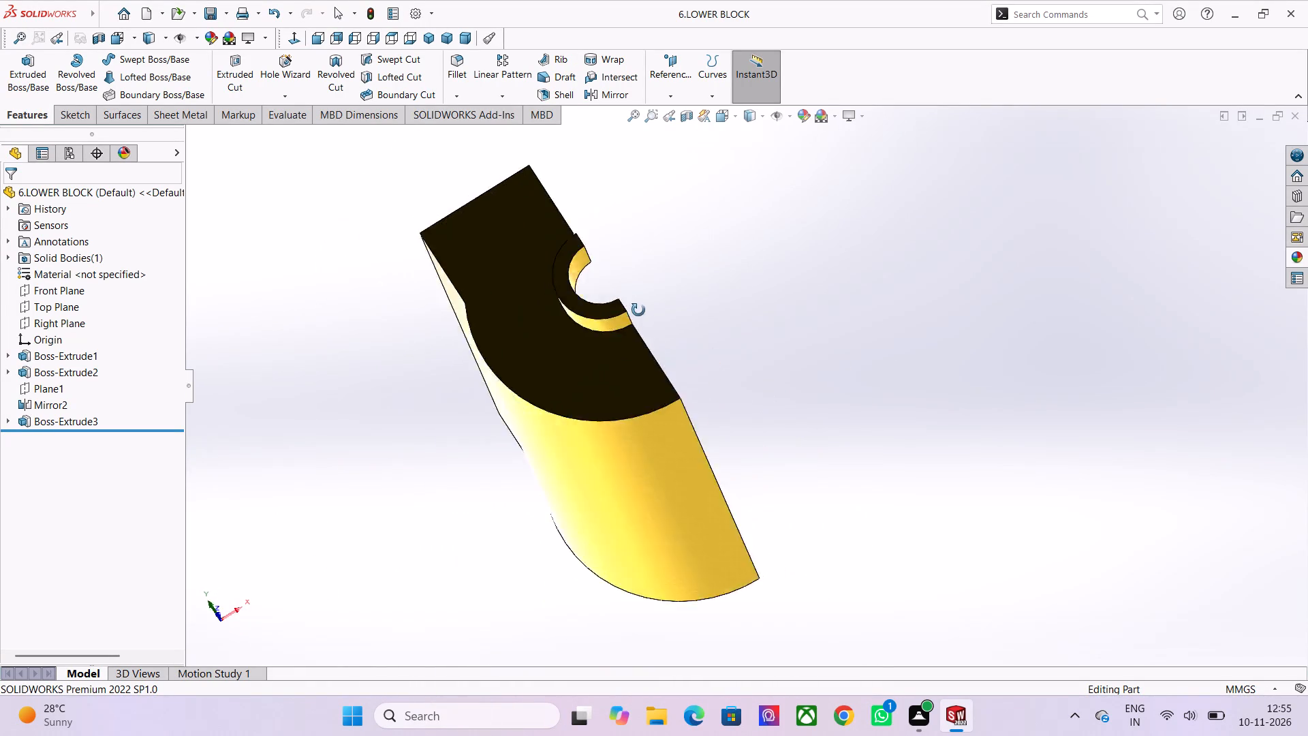
{"action": "middle_click_drag", "start_coordinate": [638, 310], "coordinate": [585, 375]}
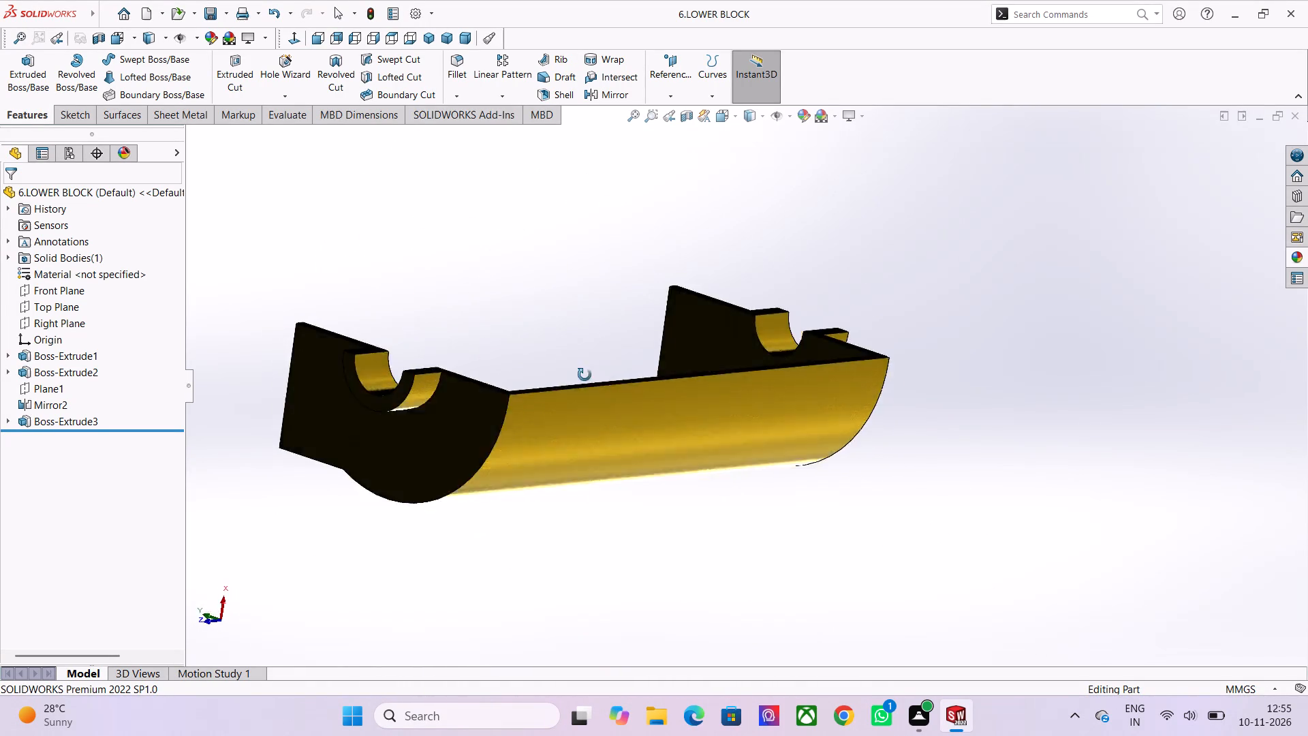
{"action": "middle_click_drag", "start_coordinate": [585, 375], "coordinate": [635, 358]}
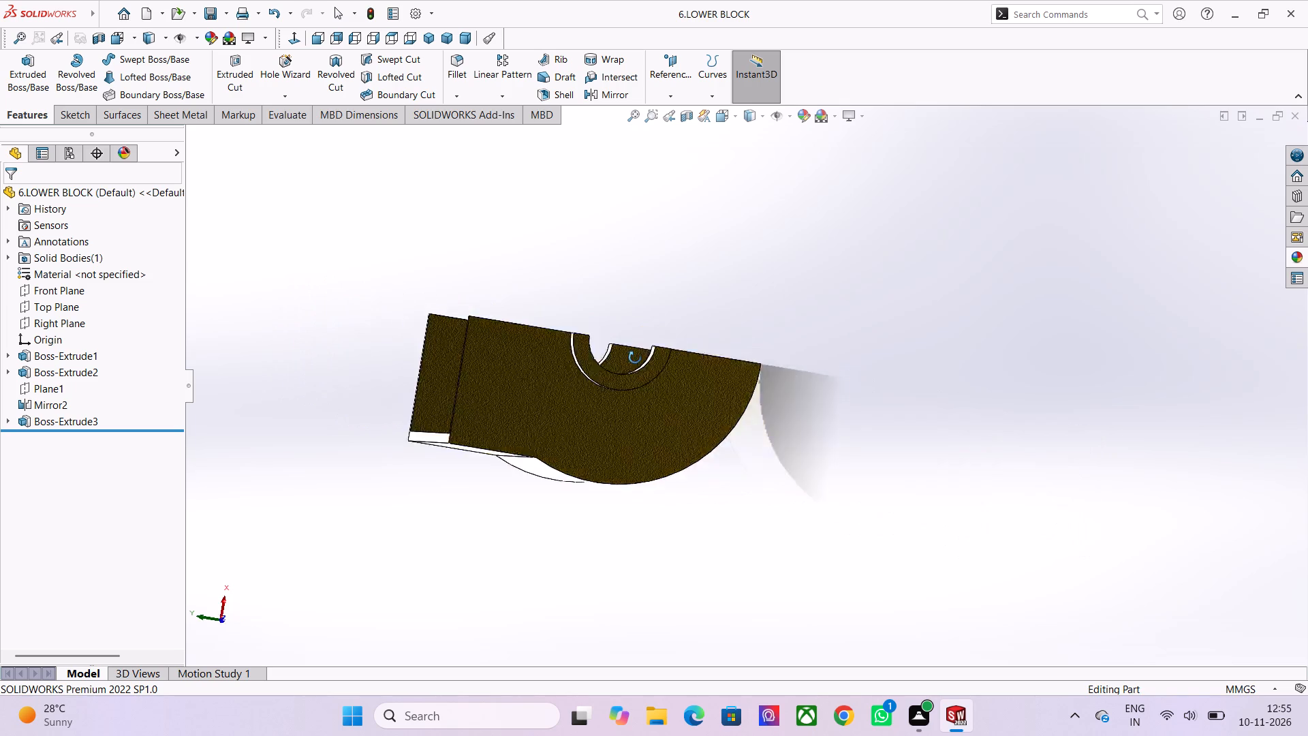
{"action": "middle_click_drag", "start_coordinate": [635, 358], "coordinate": [617, 392]}
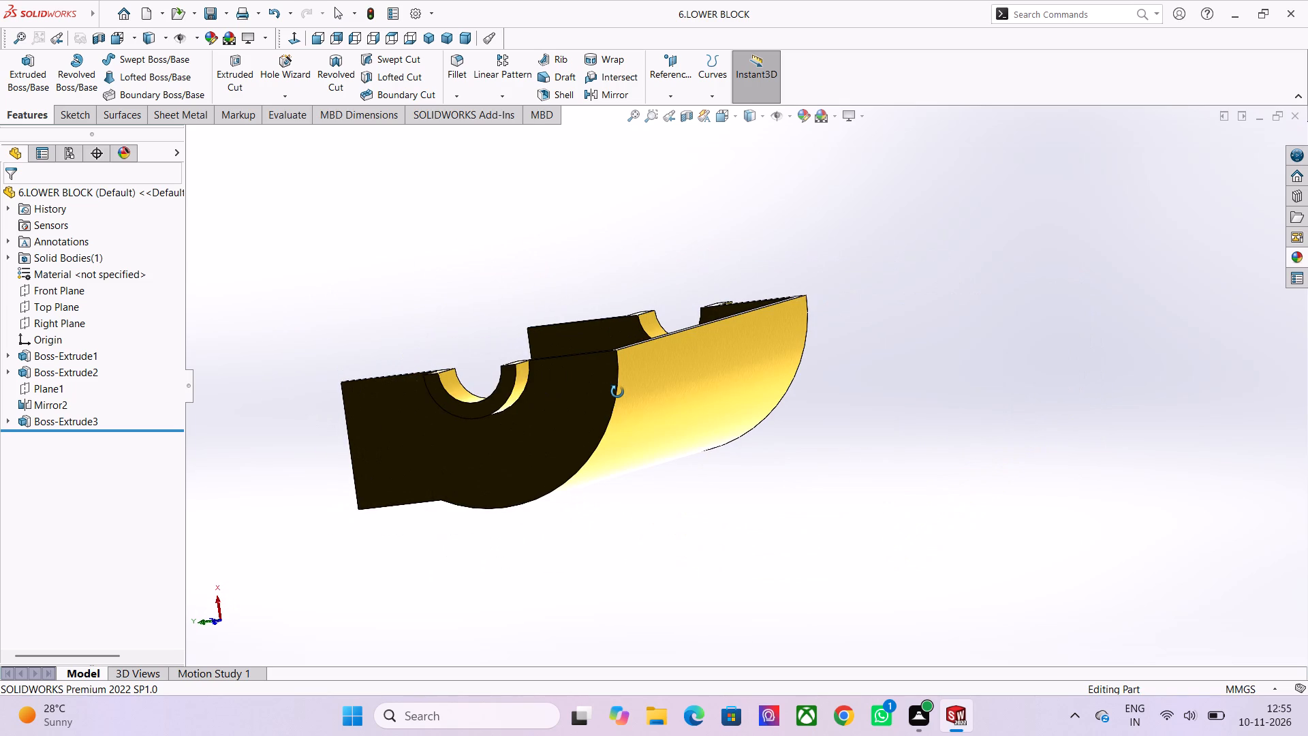
{"action": "middle_click_drag", "start_coordinate": [617, 392], "coordinate": [644, 367]}
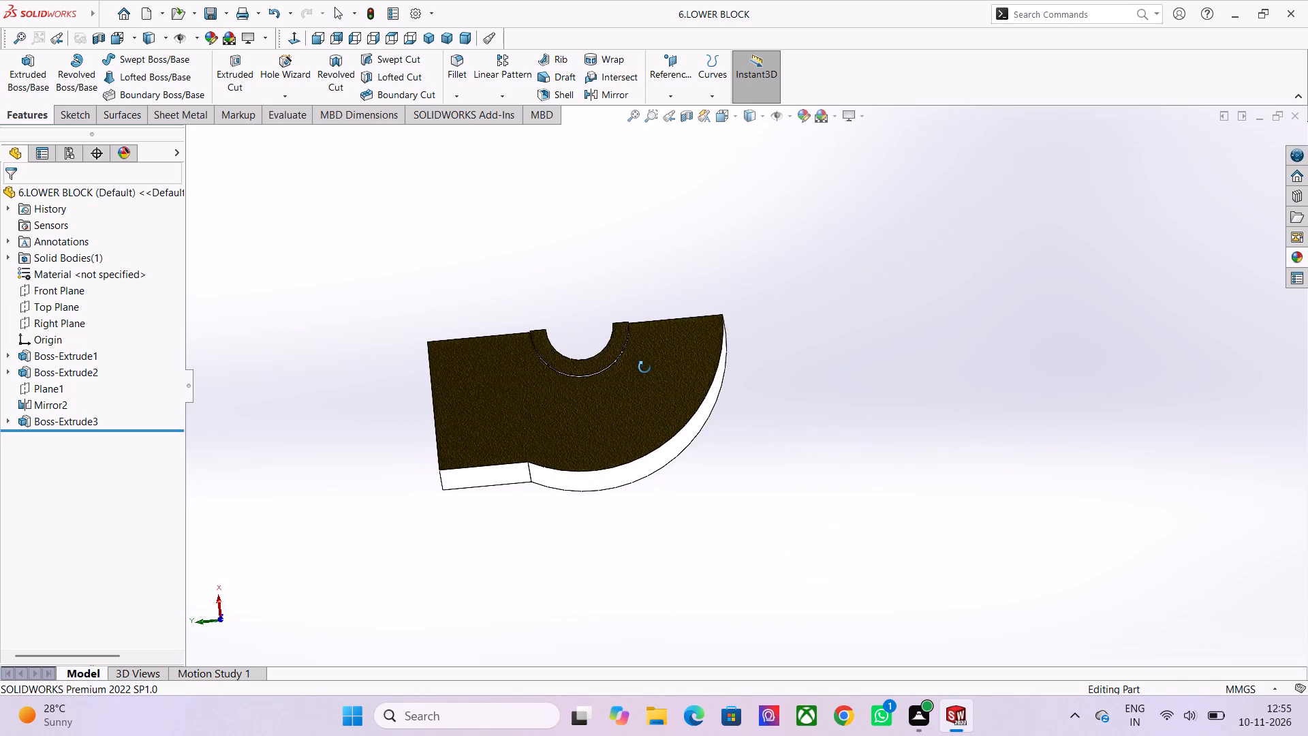
{"action": "middle_click_drag", "start_coordinate": [644, 367], "coordinate": [645, 371]}
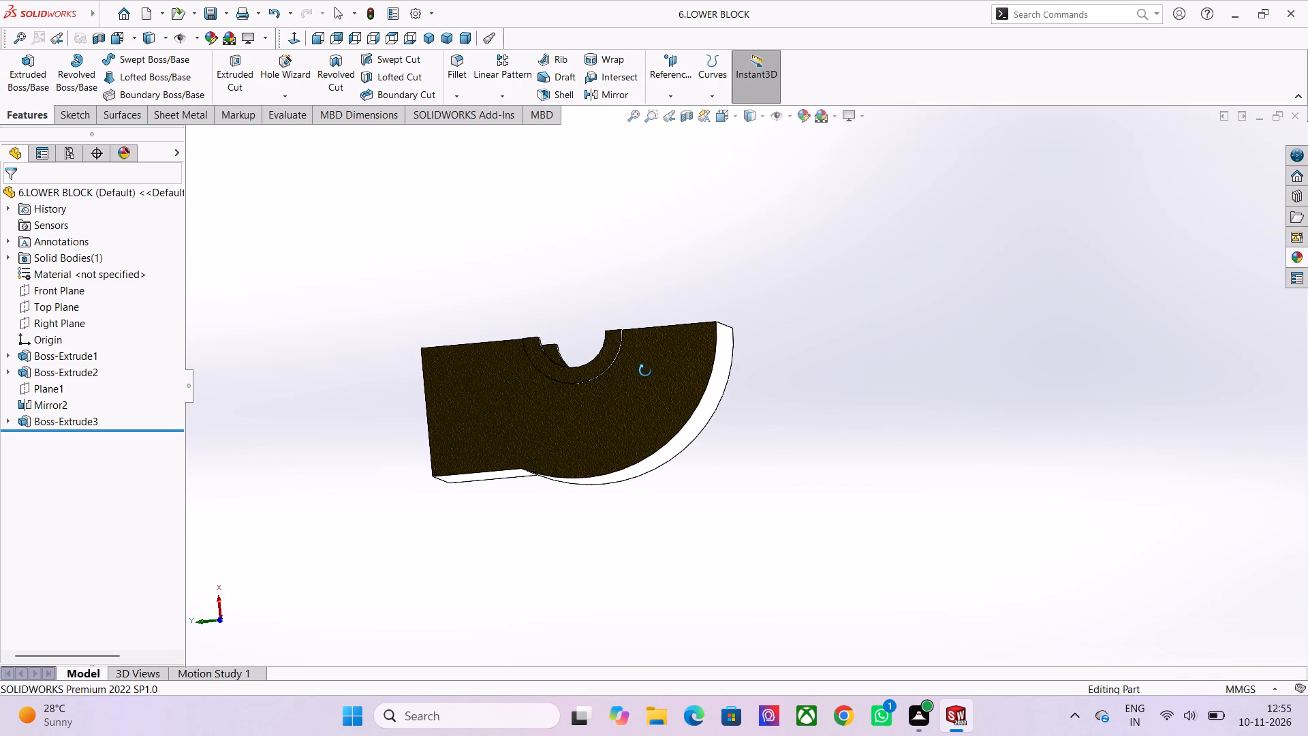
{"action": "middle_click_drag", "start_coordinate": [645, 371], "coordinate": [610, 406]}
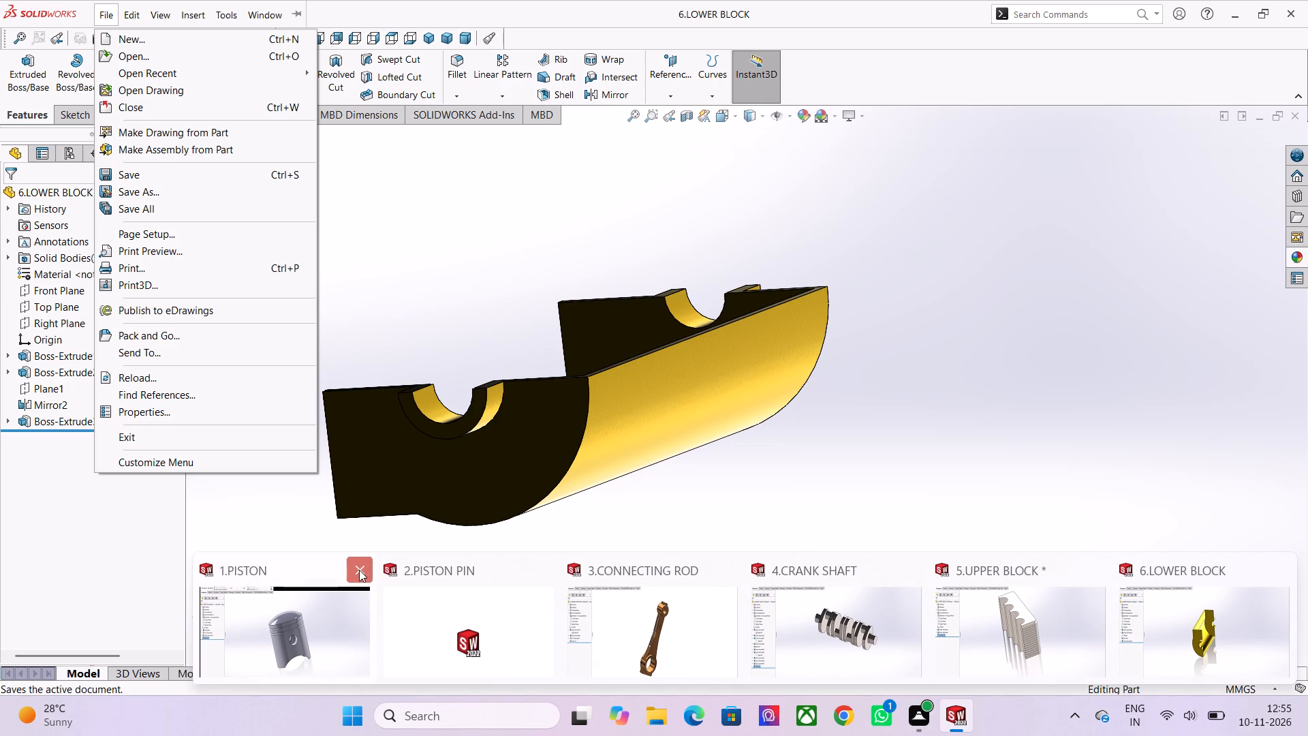
Close the 1.PISTON, 2.PISTON PIN, 3.CONNECTING ROD, 4.CRANK SHAFT and 5.UPPER BLOCK documents, discarding unsaved changes in 5.UPPER BLOCK.
{"action": "left_click", "coordinate": [359, 570]}
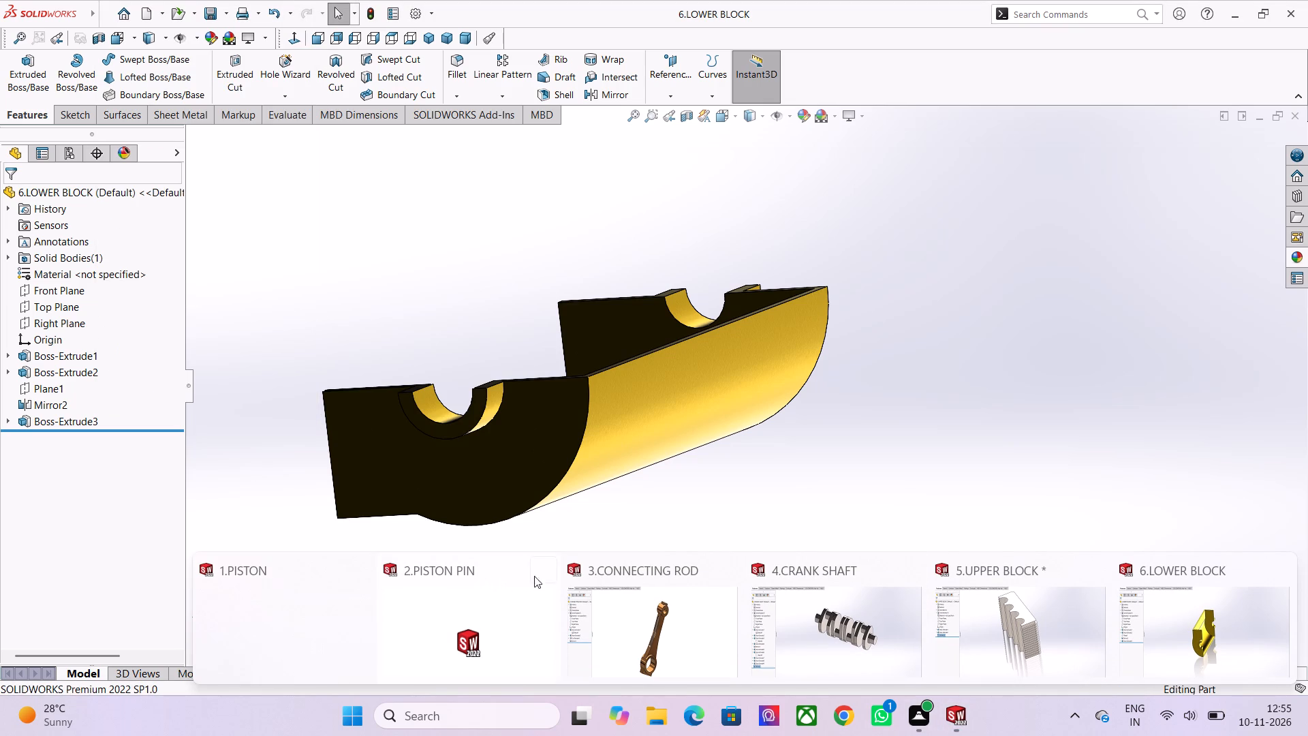
{"action": "left_click", "coordinate": [538, 574]}
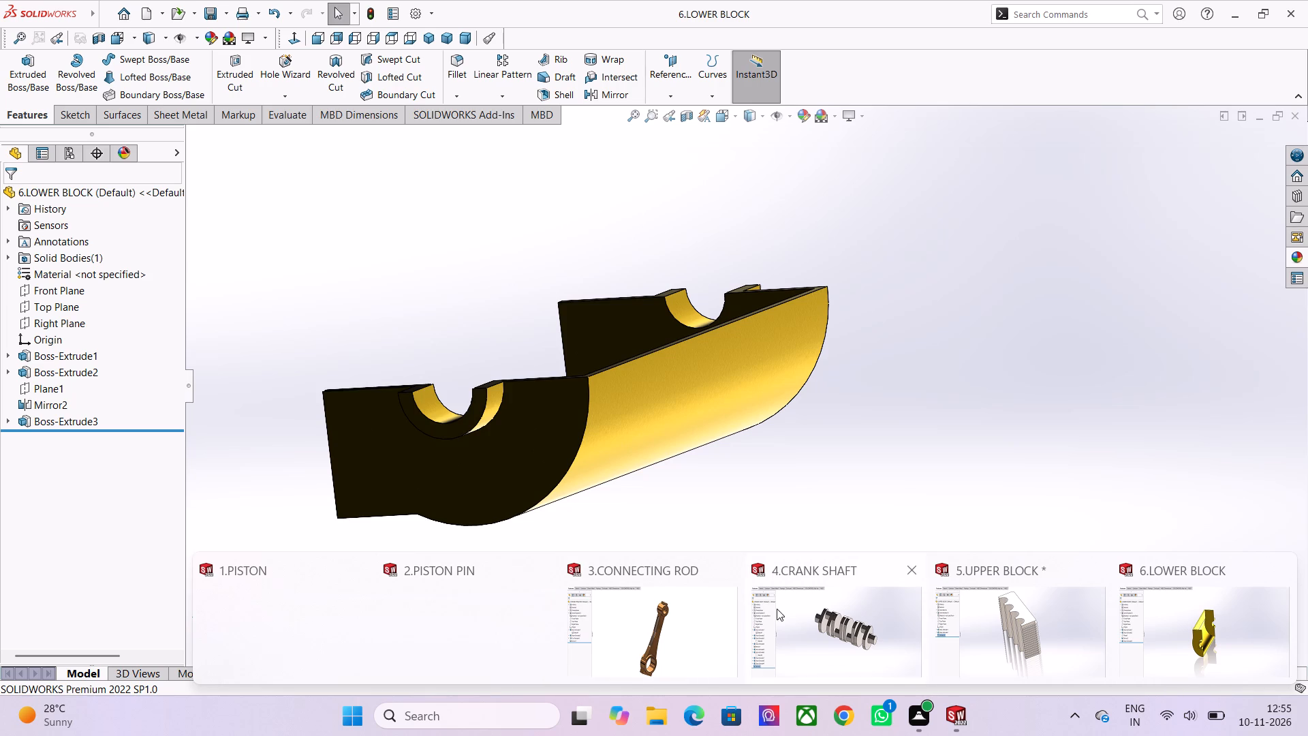
{"action": "left_click", "coordinate": [723, 568]}
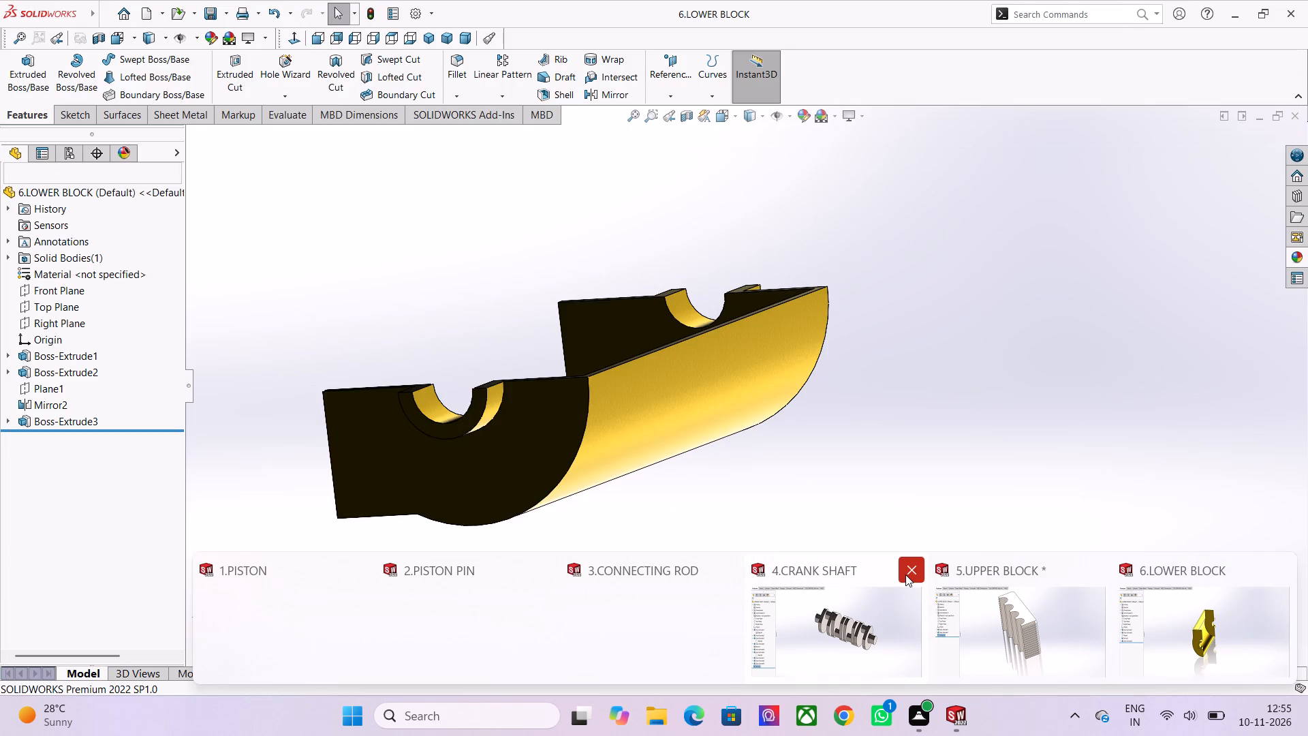
{"action": "left_click", "coordinate": [905, 574]}
{"action": "left_click", "coordinate": [1090, 575]}
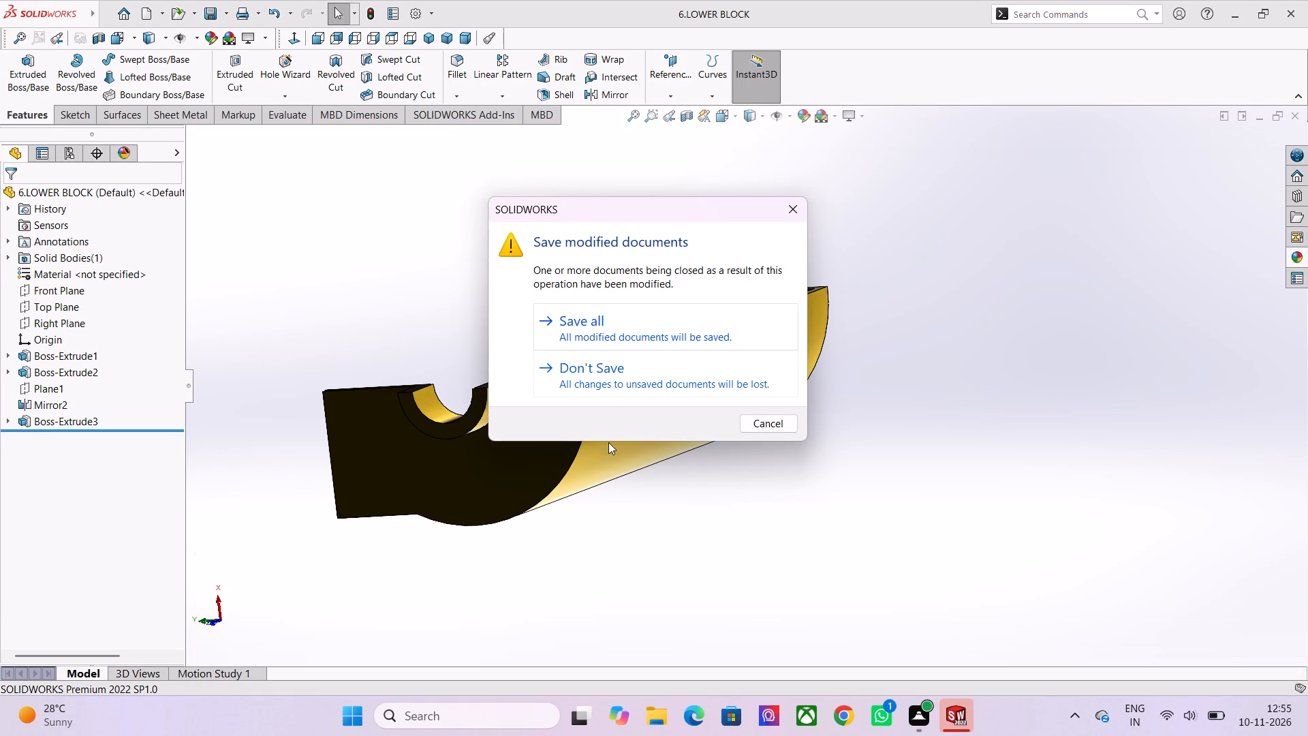
{"action": "left_click", "coordinate": [594, 380]}
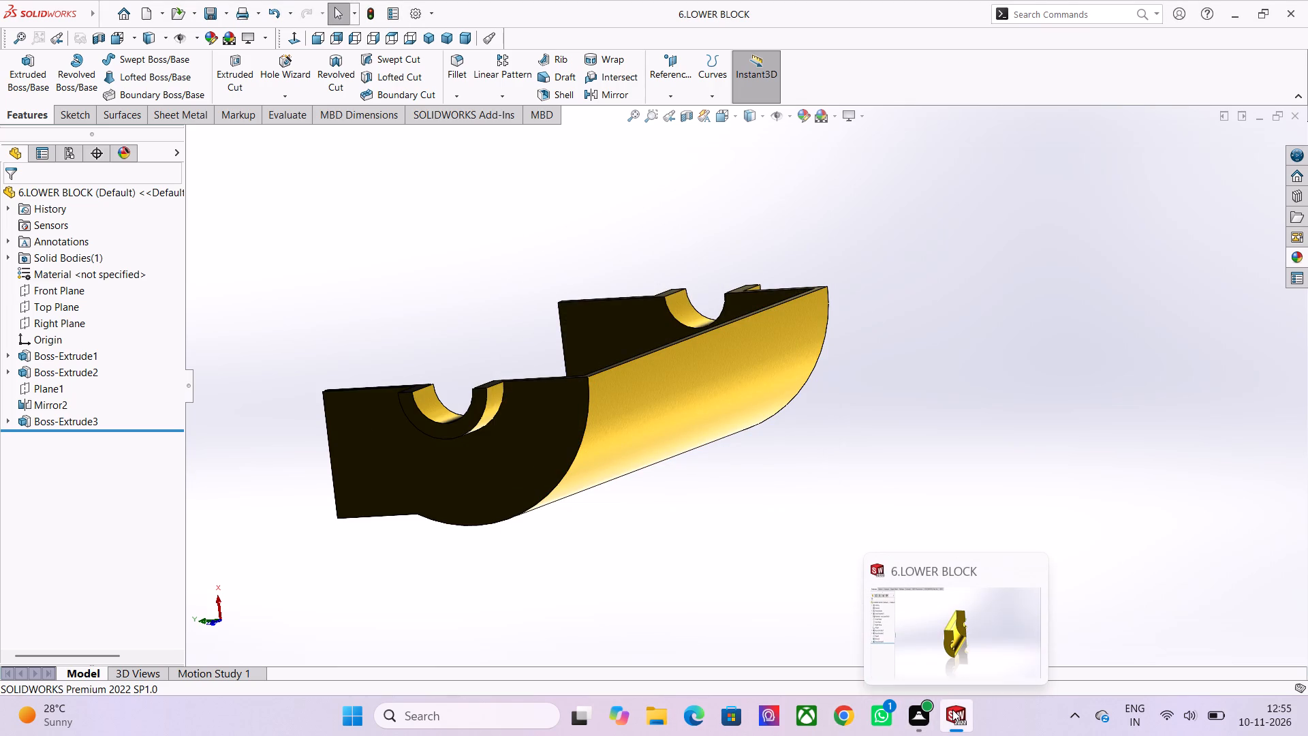
Switch to File Explorer, check the saved part files in the ENGINE folder, and close the window.
{"action": "left_click", "coordinate": [658, 718]}
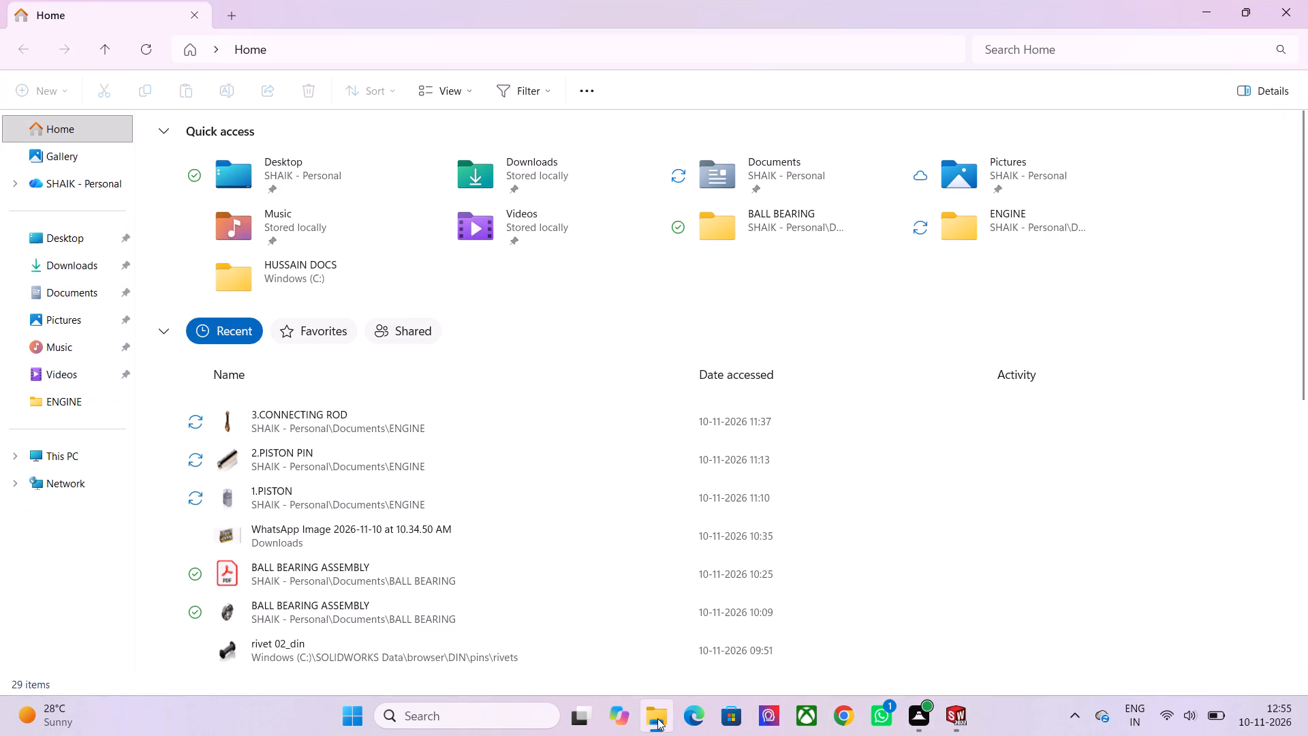
{"action": "left_click", "coordinate": [74, 407]}
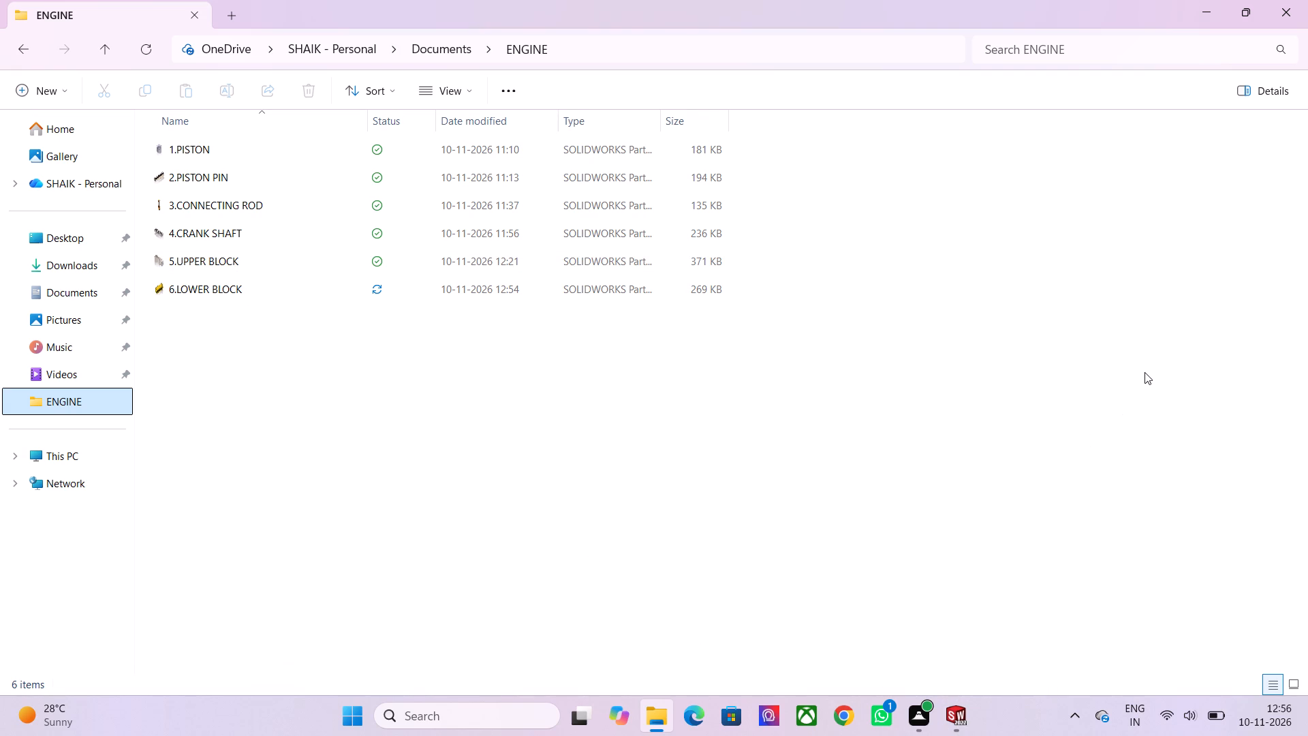
{"action": "left_click", "coordinate": [1279, 12]}
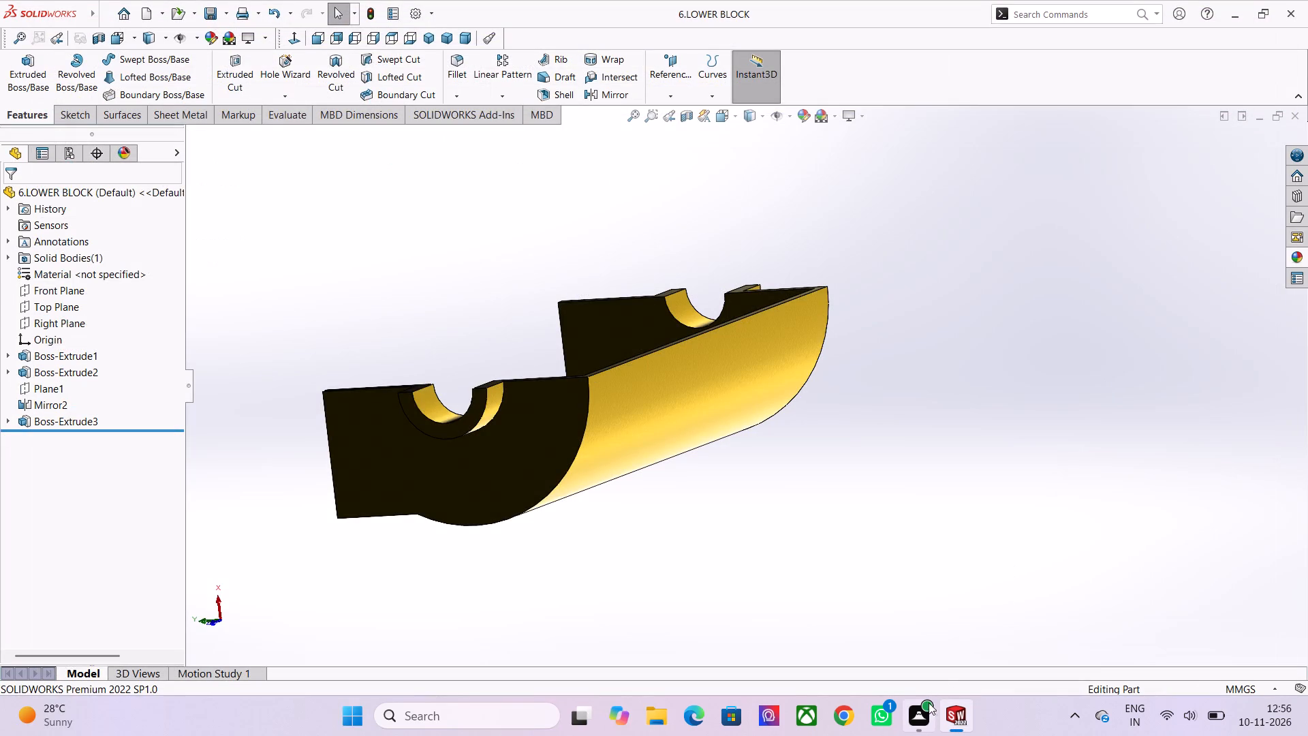
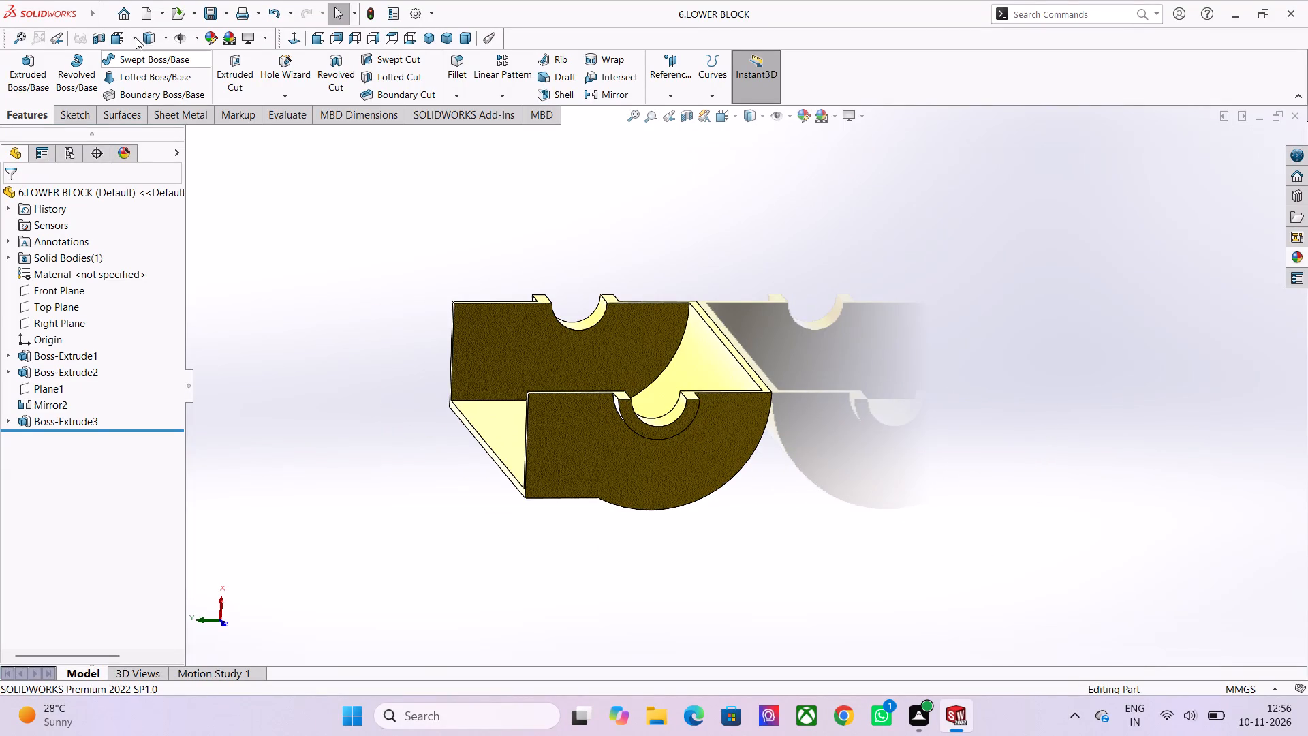
Create a new assembly document.
{"action": "left_click", "coordinate": [106, 34]}
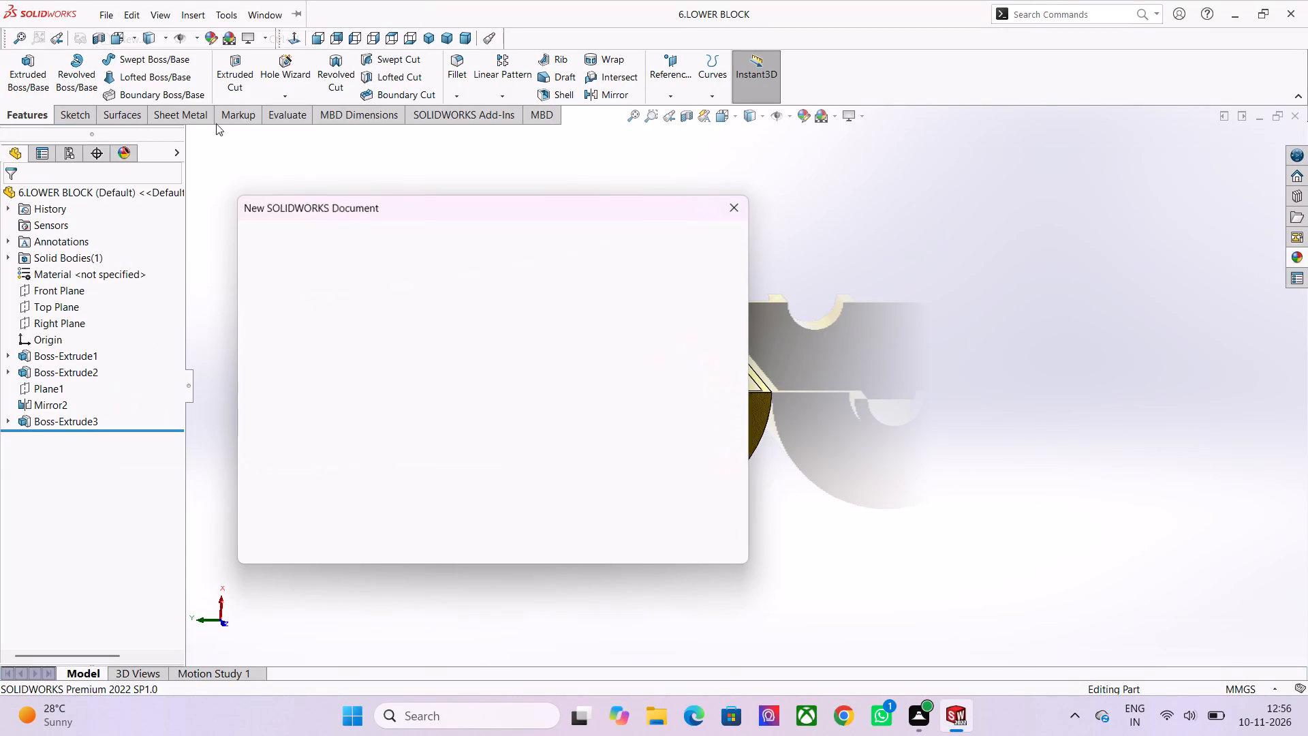
{"action": "double_click", "coordinate": [501, 342]}
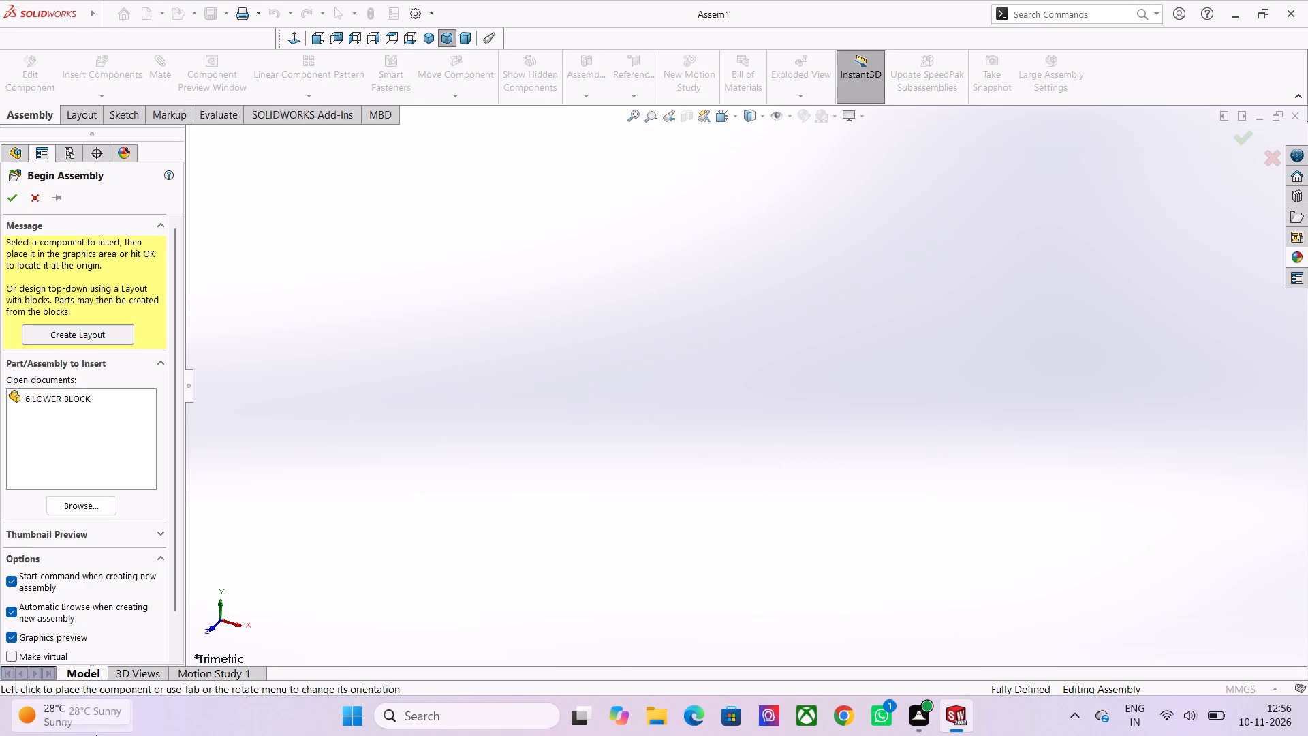
Open the 5.UPPER BLOCK and 6.LOWER BLOCK parts from the ENGINE folder for insertion into the assembly.
{"action": "left_click", "coordinate": [89, 503]}
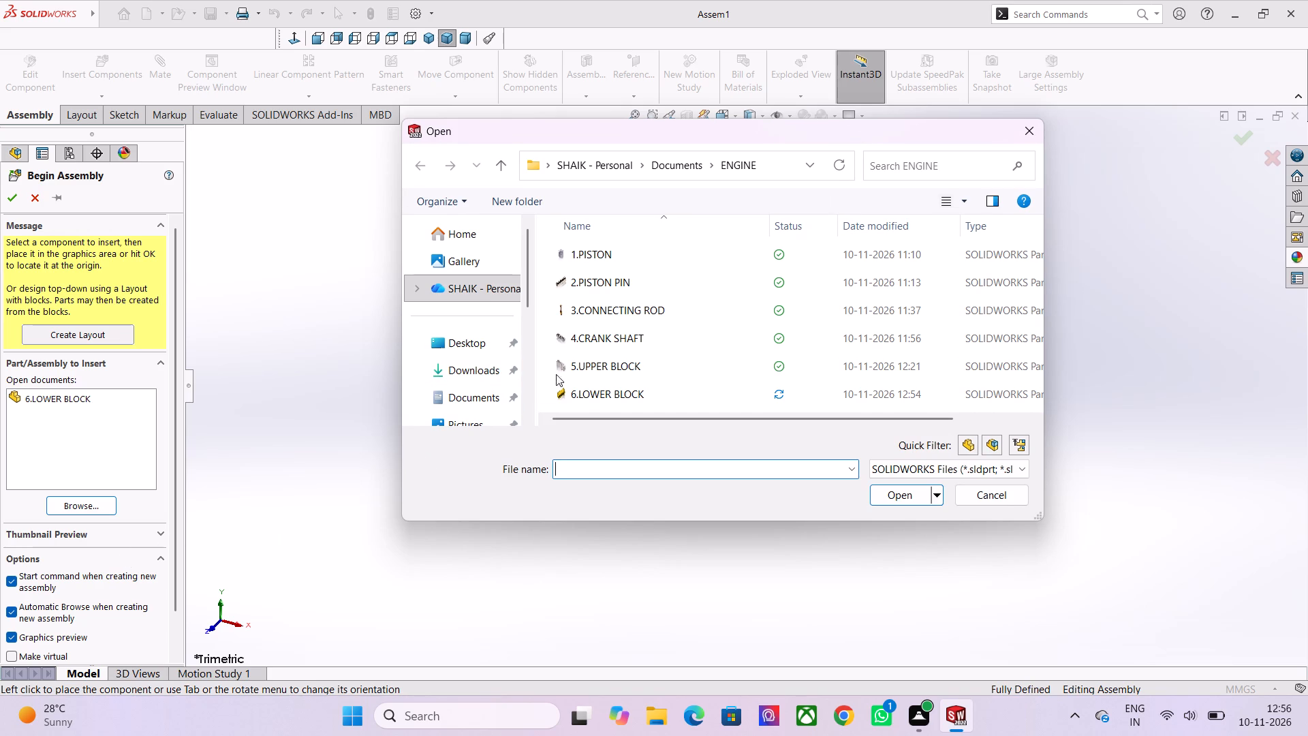
{"action": "left_click", "coordinate": [632, 363]}
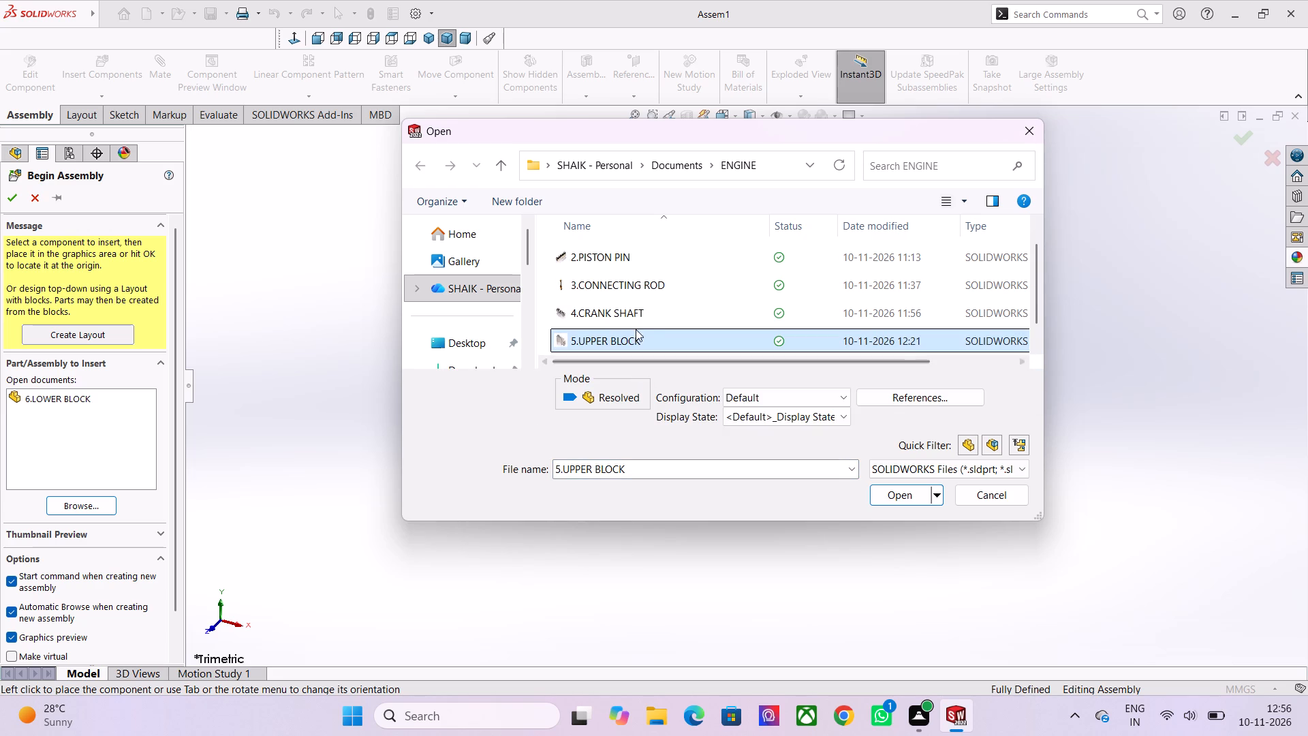
{"action": "scroll", "coordinate": [636, 325], "scroll_direction": "down", "scroll_amount": 1}
{"action": "left_click", "coordinate": [638, 341], "text": "ctrl"}
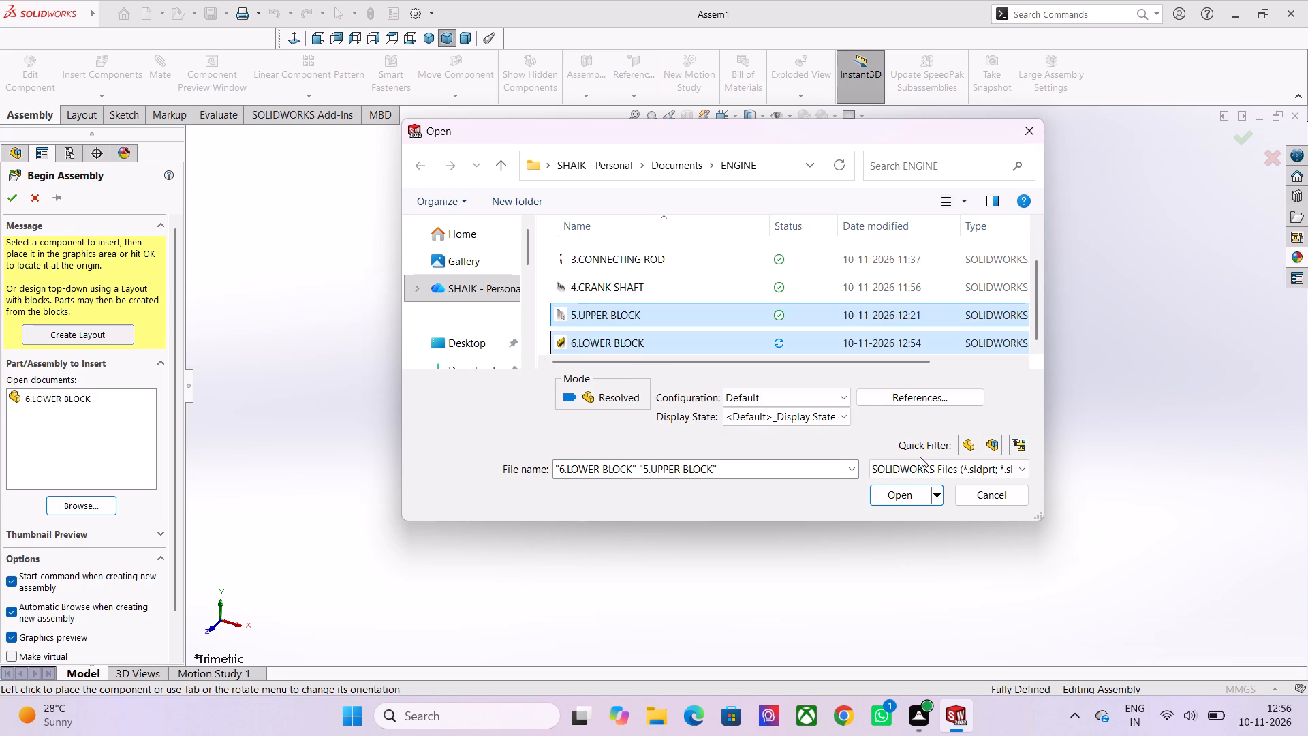
{"action": "left_click", "coordinate": [886, 496]}
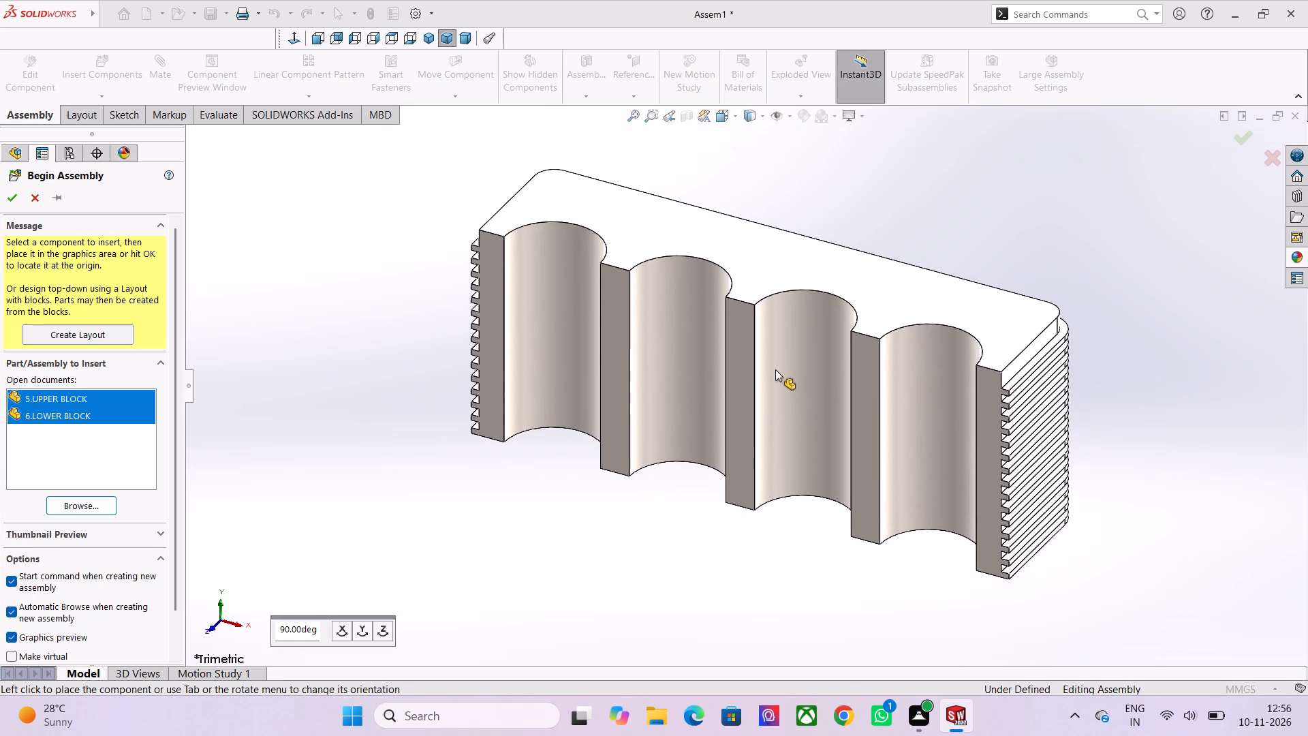
Place the 5.UPPER BLOCK part in the empty assembly space as the first component.
{"action": "scroll", "coordinate": [775, 369], "scroll_direction": "down", "scroll_amount": 2}
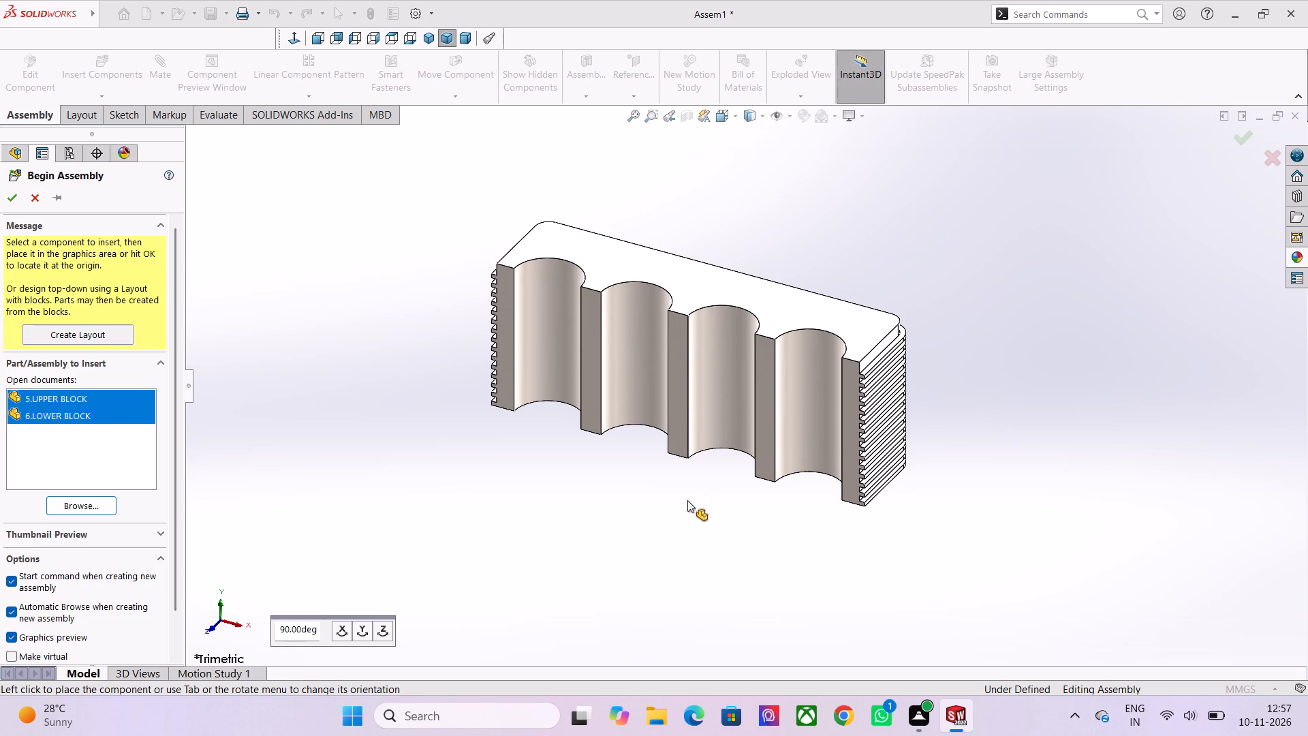
{"action": "scroll", "coordinate": [748, 416], "scroll_direction": "down", "scroll_amount": 1}
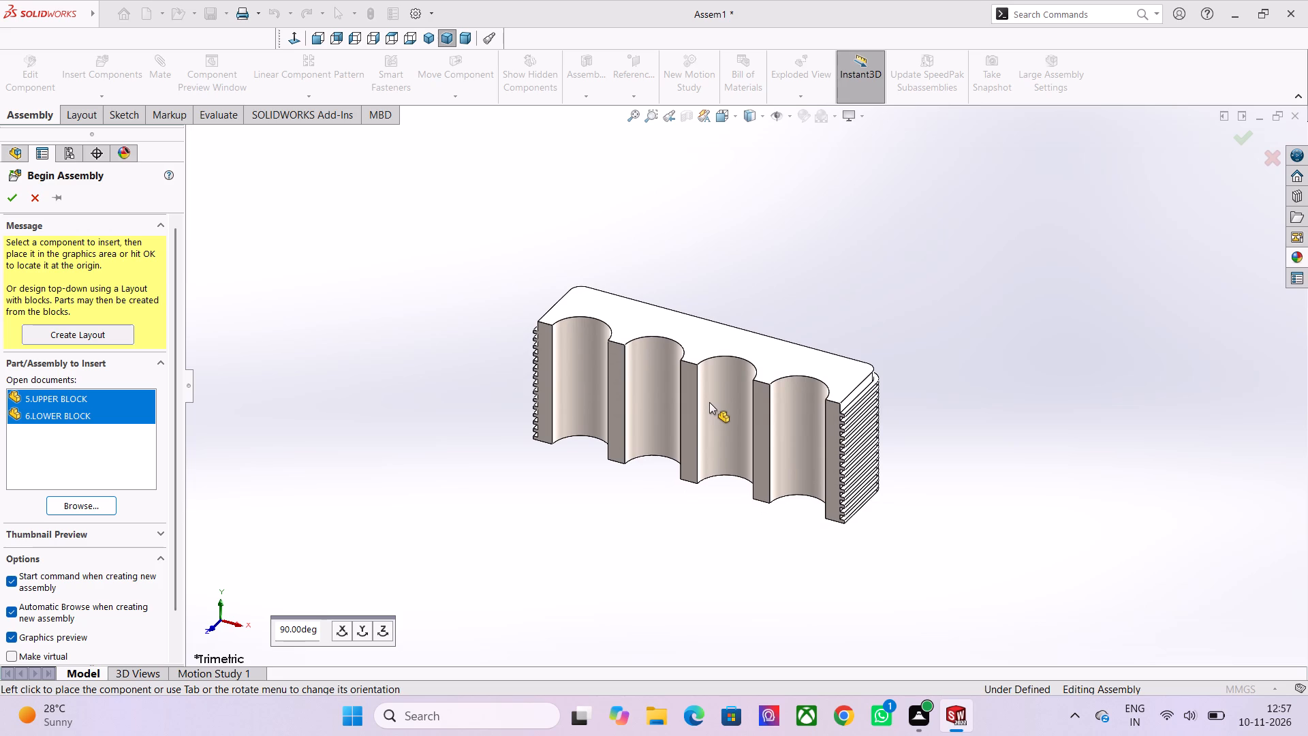
{"action": "scroll", "coordinate": [700, 363], "scroll_direction": "up", "scroll_amount": 2}
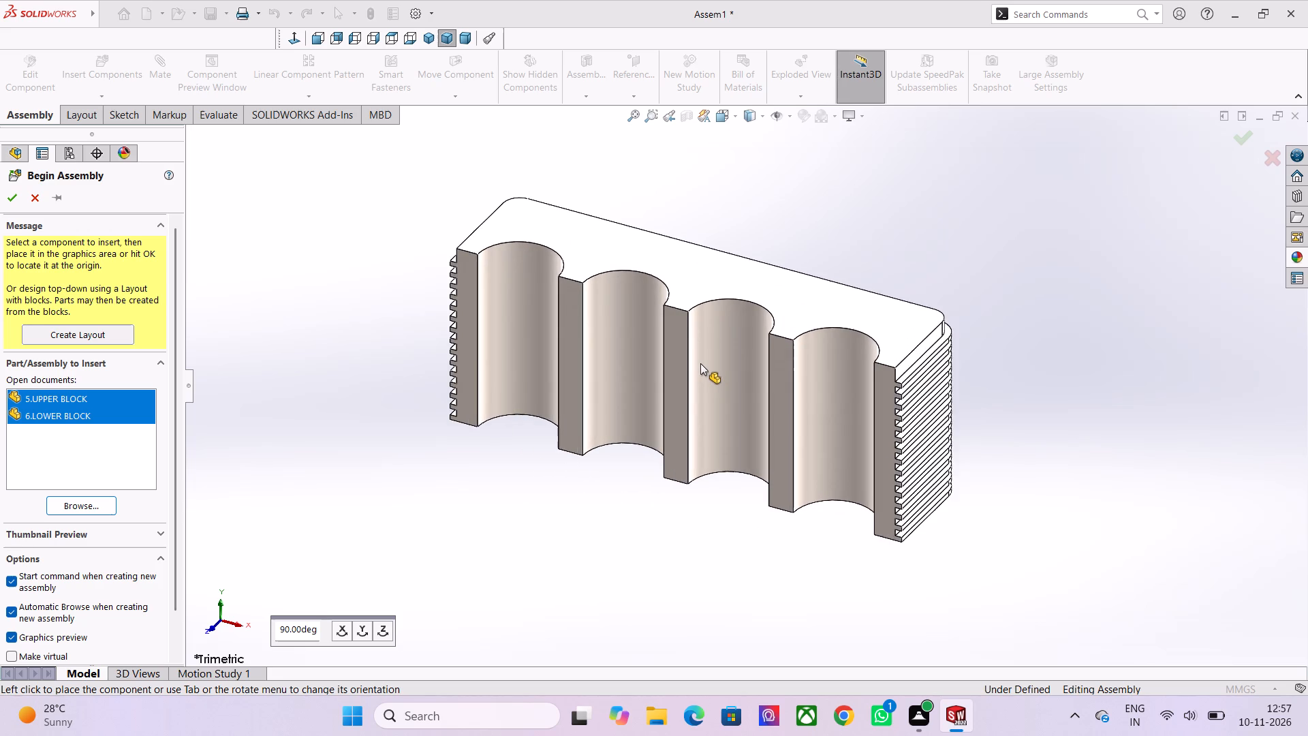
{"action": "scroll", "coordinate": [700, 363], "scroll_direction": "up", "scroll_amount": 3}
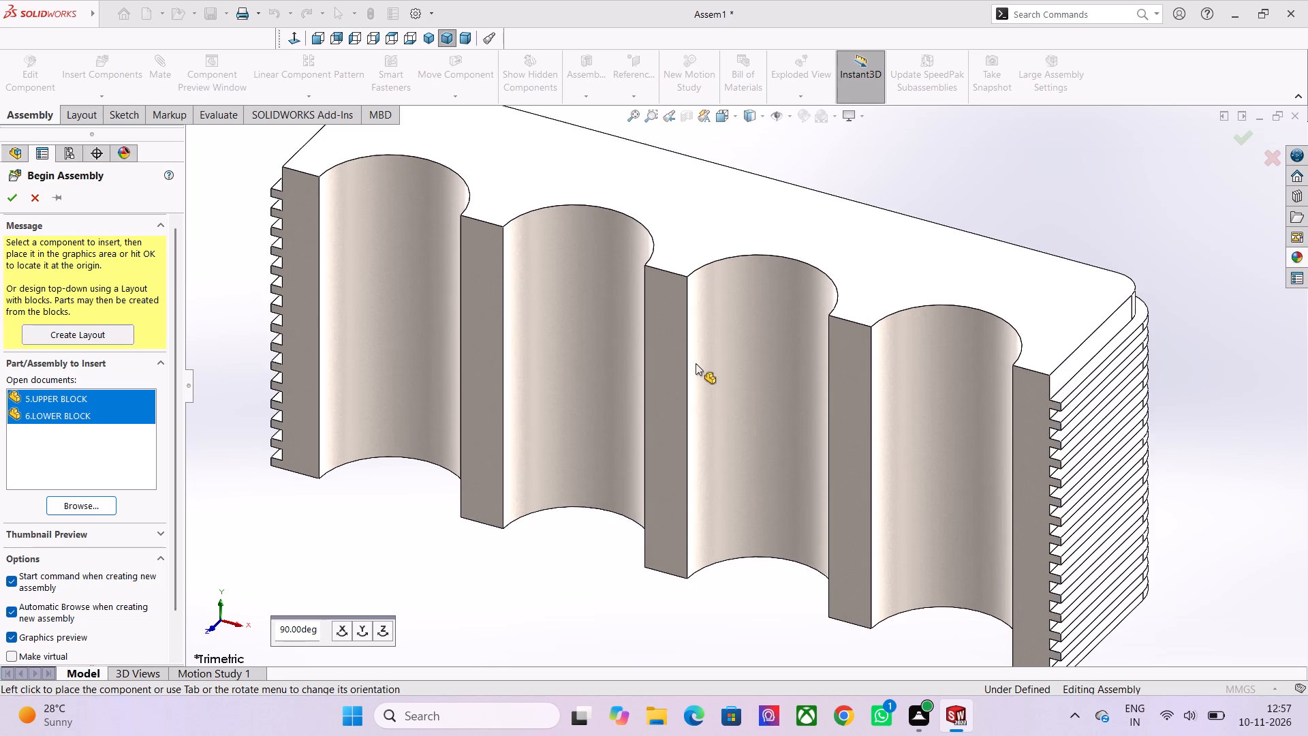
{"action": "scroll", "coordinate": [691, 362], "scroll_direction": "down", "scroll_amount": 4}
{"action": "scroll", "coordinate": [693, 363], "scroll_direction": "up", "scroll_amount": 2}
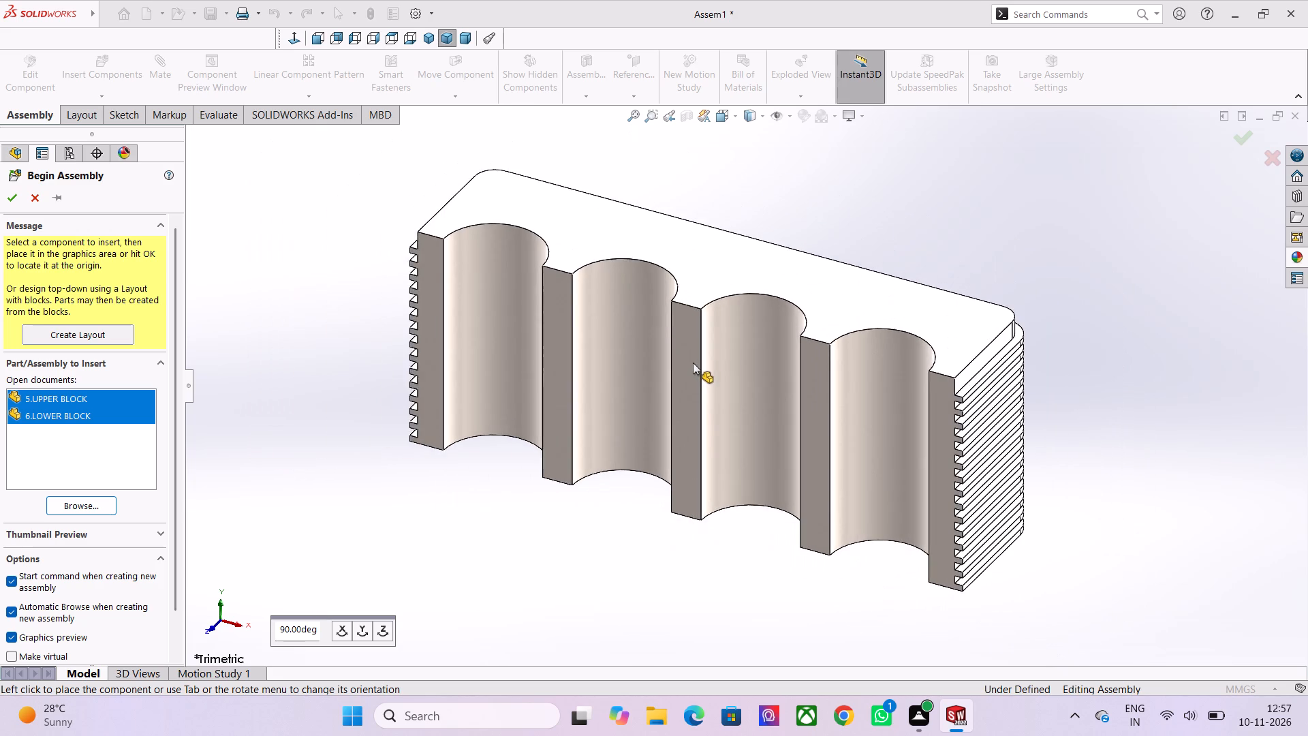
{"action": "scroll", "coordinate": [693, 363], "scroll_direction": "down", "scroll_amount": 3}
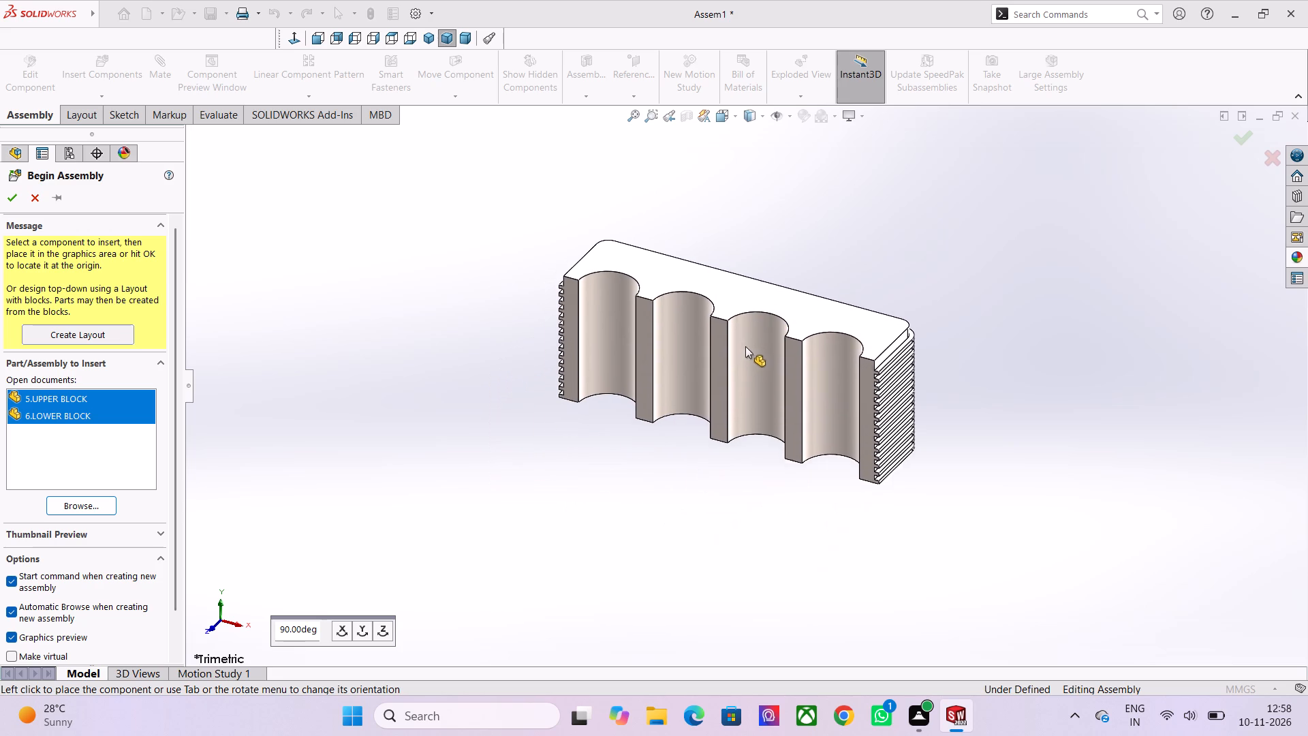
{"action": "scroll", "coordinate": [746, 346], "scroll_direction": "up", "scroll_amount": 3}
{"action": "scroll", "coordinate": [747, 346], "scroll_direction": "down", "scroll_amount": 2}
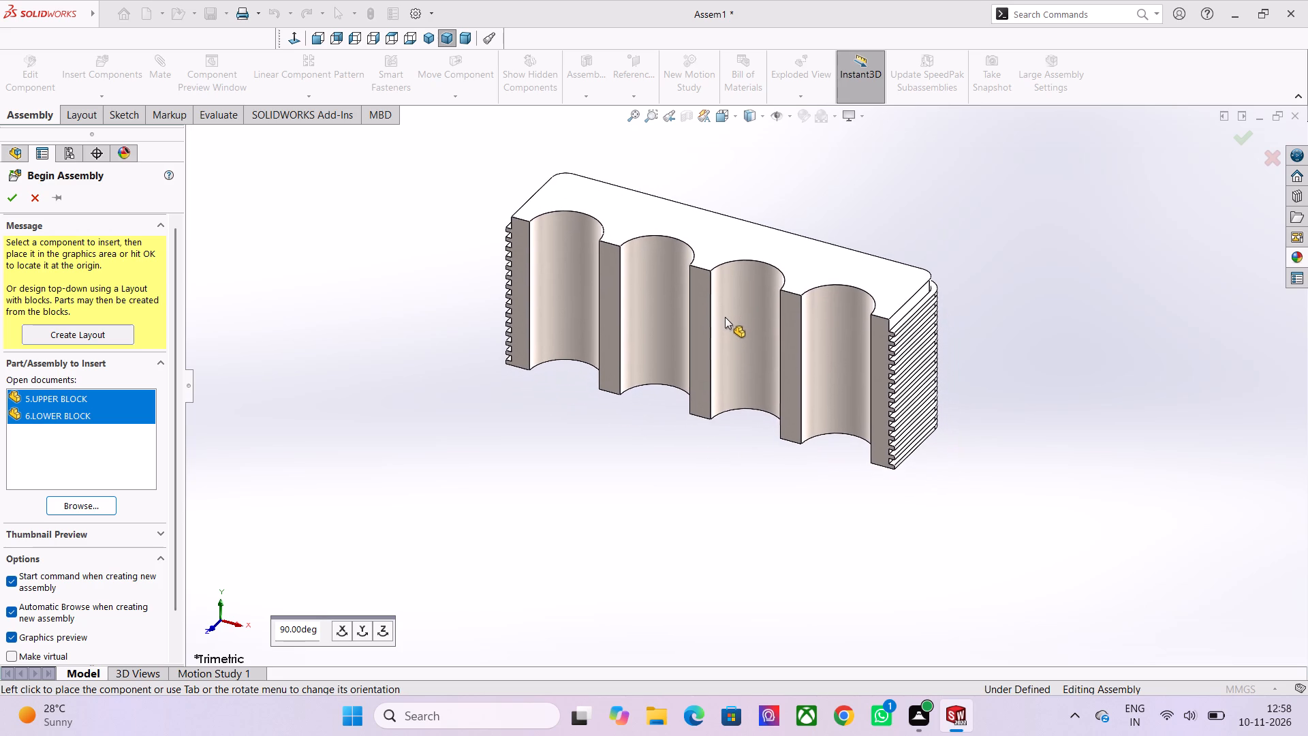
{"action": "scroll", "coordinate": [720, 309], "scroll_direction": "down", "scroll_amount": 1}
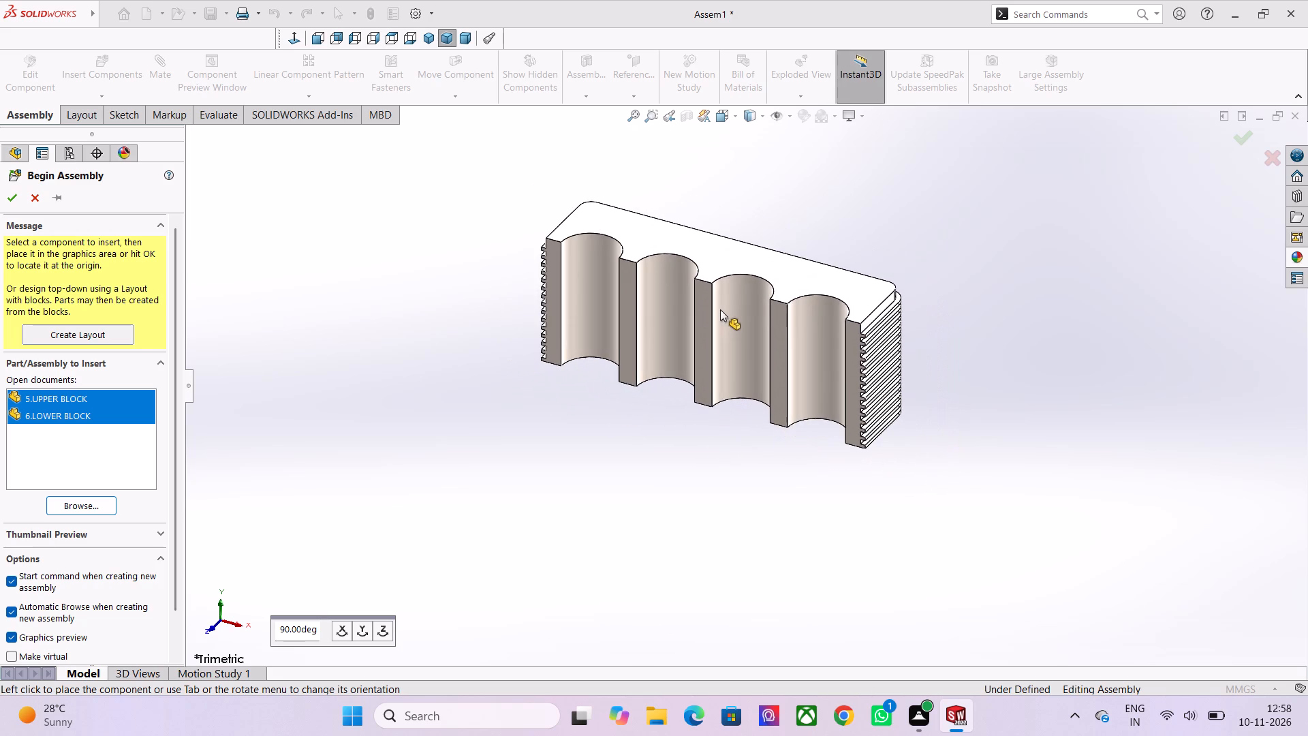
{"action": "left_click", "coordinate": [706, 288]}
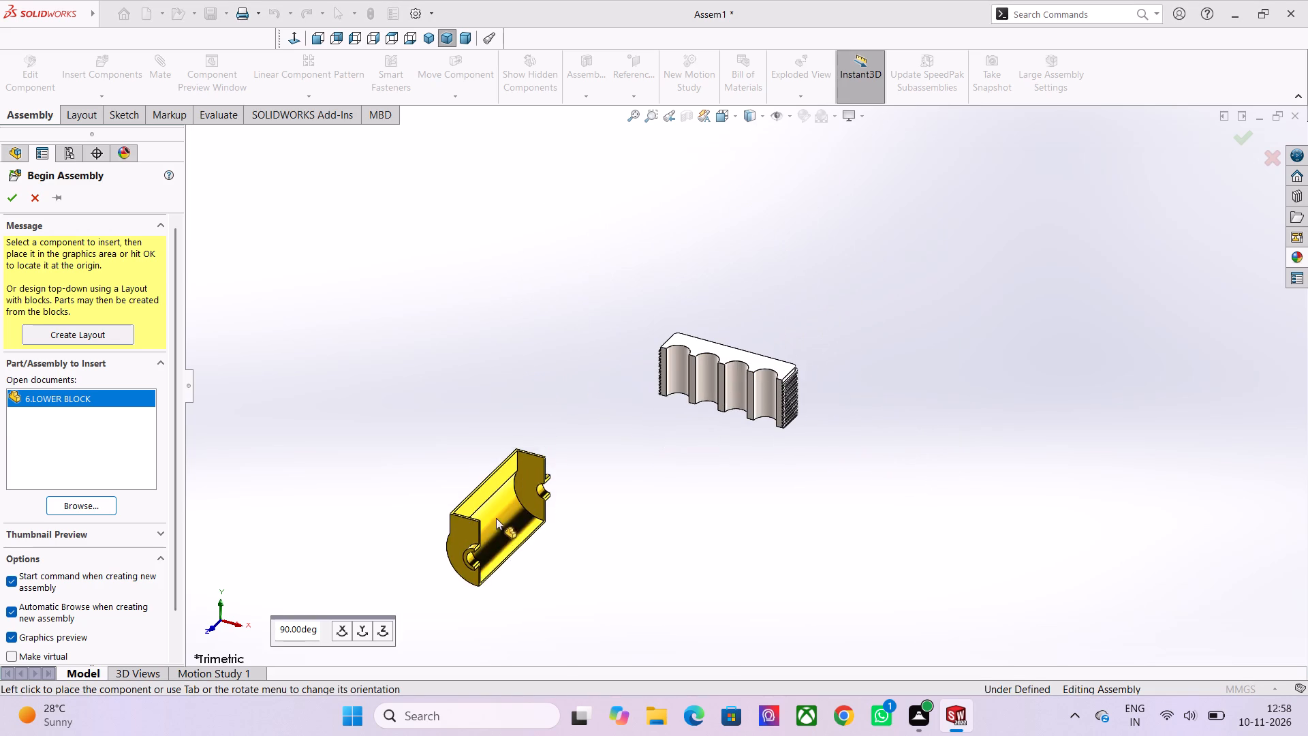
Position the brass 6.LOWER BLOCK part near the upper block for placement as the second component.
{"action": "scroll", "coordinate": [629, 457], "scroll_direction": "up", "scroll_amount": 3}
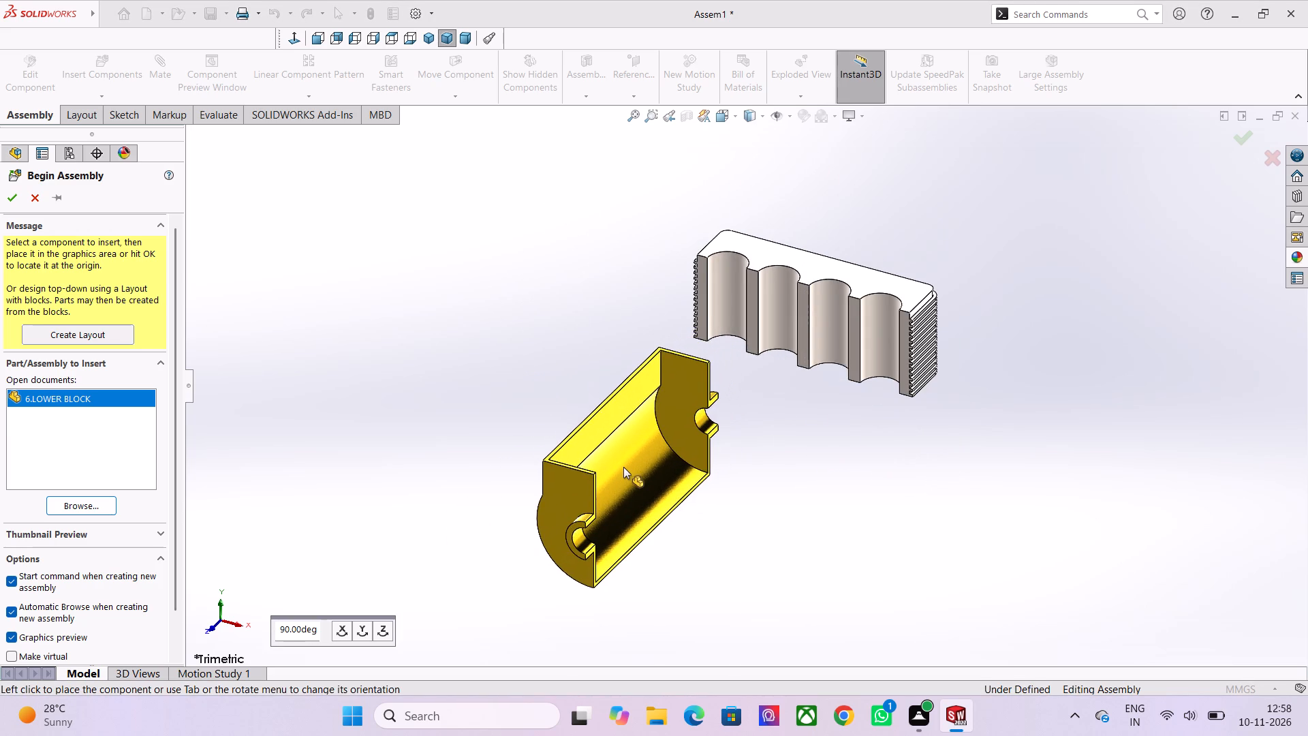
{"action": "scroll", "coordinate": [630, 467], "scroll_direction": "up", "scroll_amount": 2}
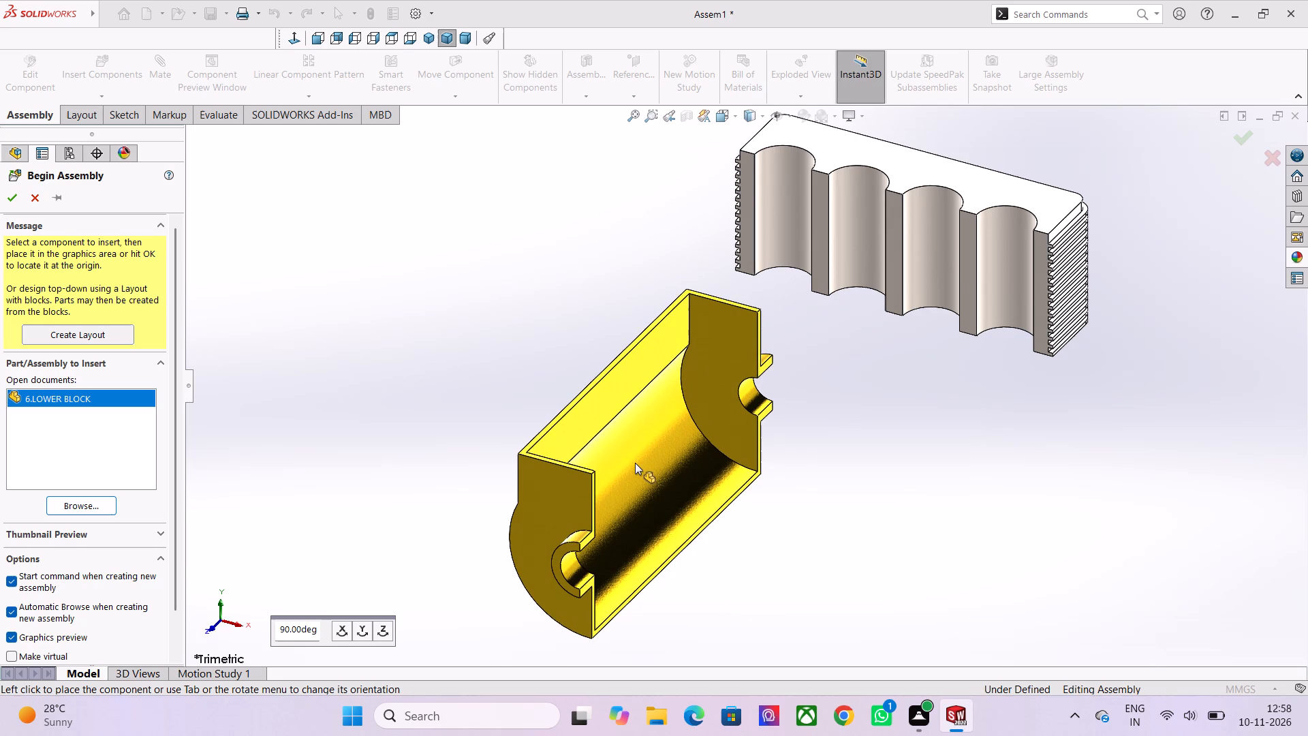
{"action": "scroll", "coordinate": [700, 435], "scroll_direction": "up", "scroll_amount": 3}
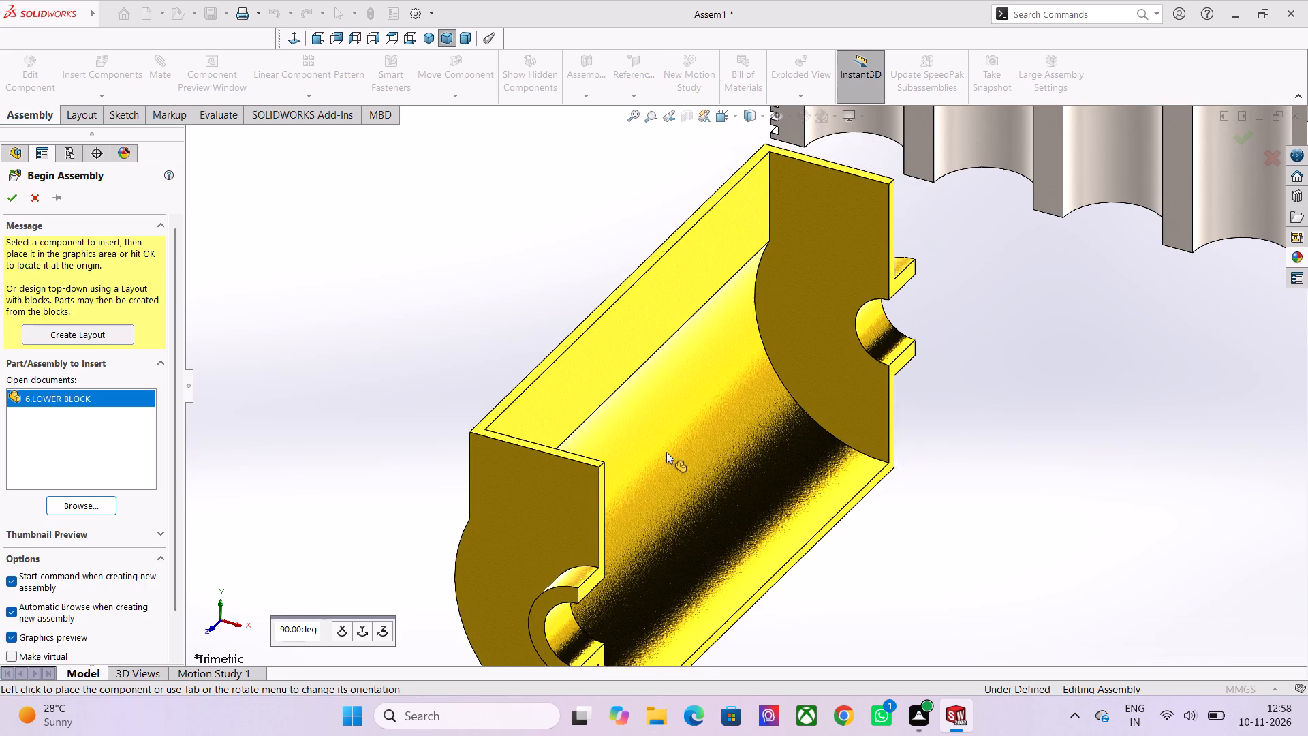
{"action": "scroll", "coordinate": [664, 450], "scroll_direction": "up", "scroll_amount": 2}
{"action": "scroll", "coordinate": [665, 450], "scroll_direction": "down", "scroll_amount": 4}
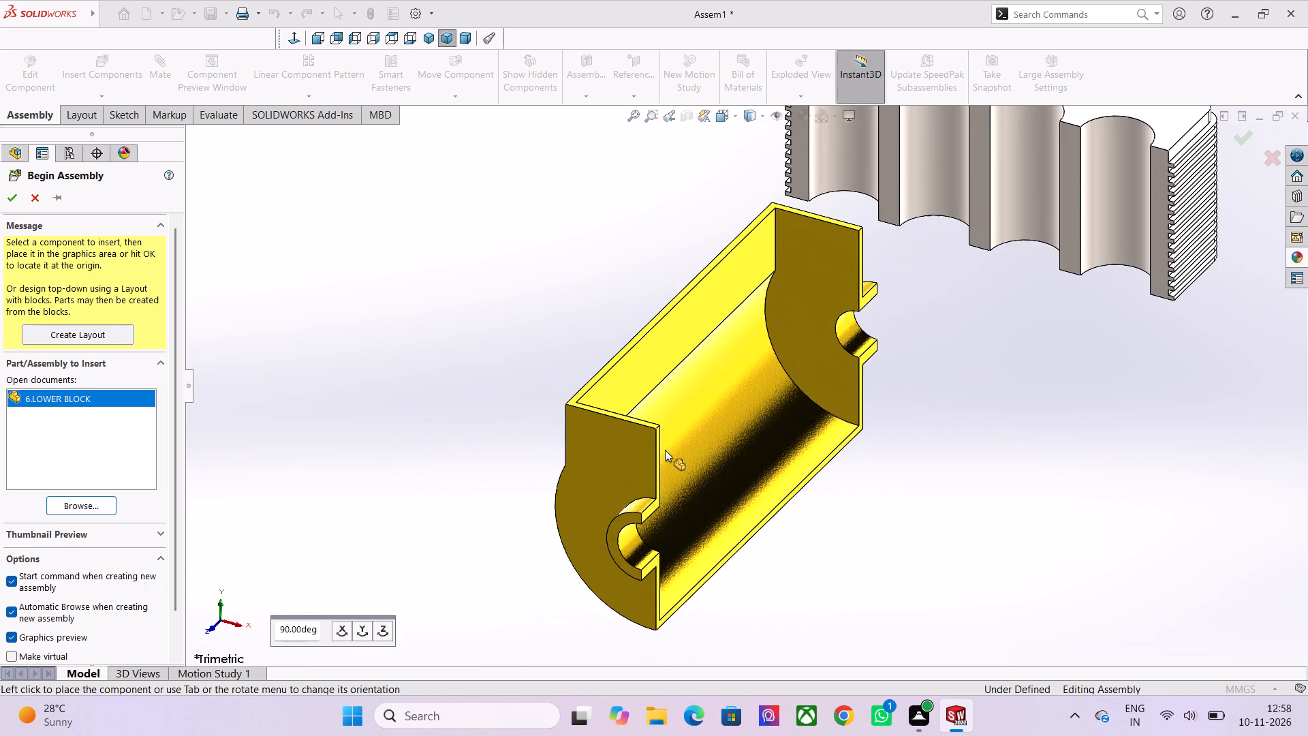
{"action": "scroll", "coordinate": [665, 450], "scroll_direction": "down", "scroll_amount": 3}
{"action": "scroll", "coordinate": [783, 369], "scroll_direction": "up", "scroll_amount": 4}
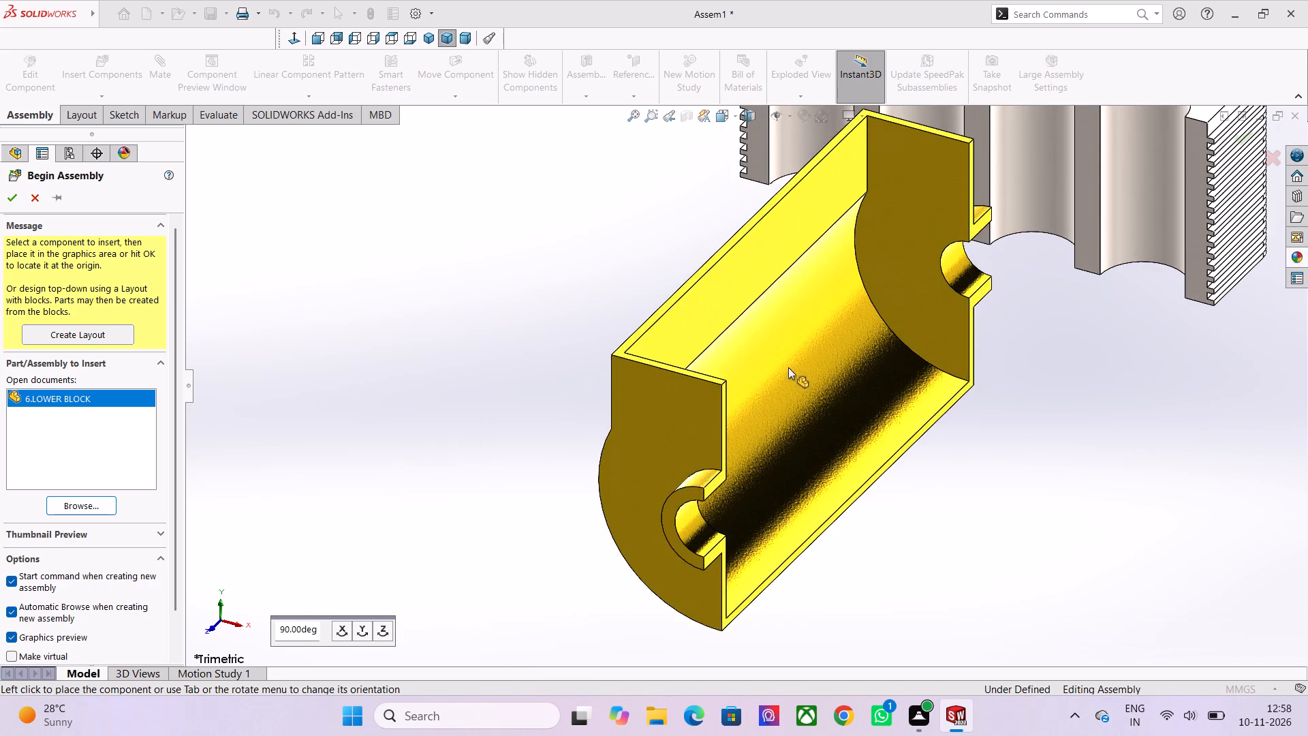
{"action": "scroll", "coordinate": [743, 367], "scroll_direction": "down", "scroll_amount": 4}
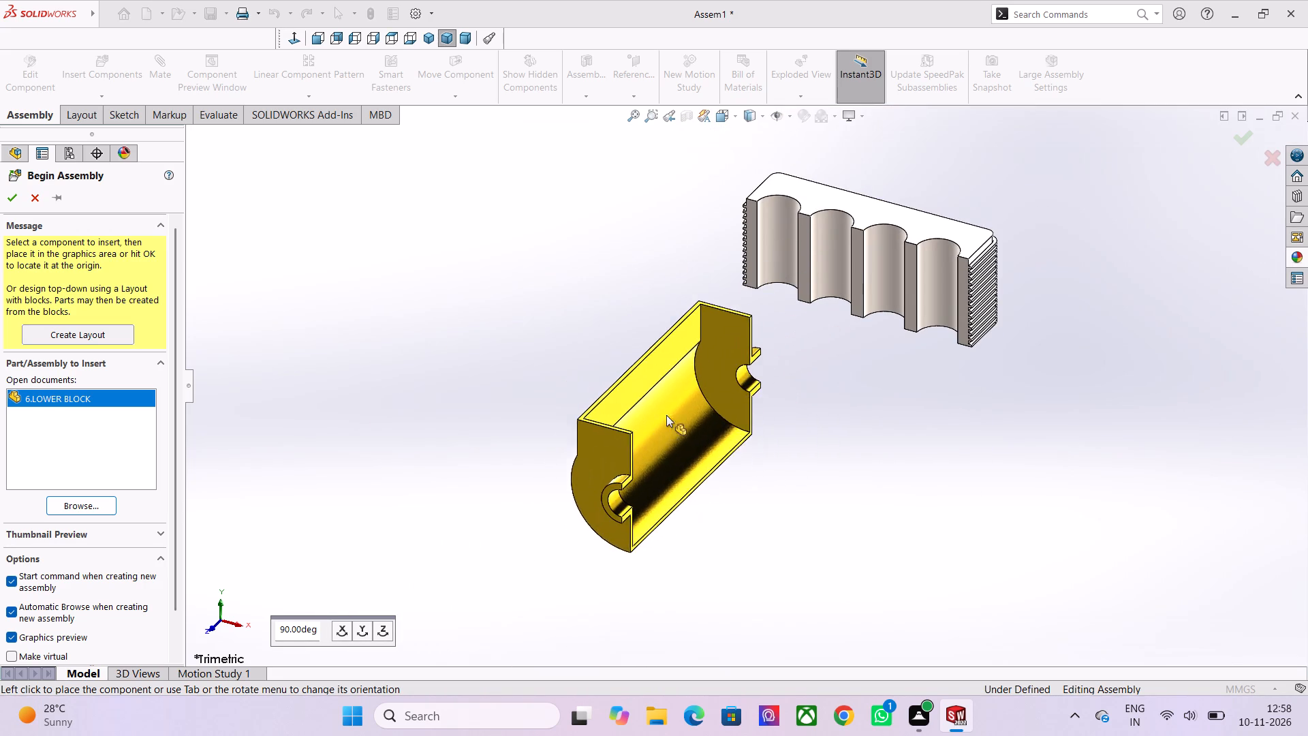
{"action": "scroll", "coordinate": [719, 459], "scroll_direction": "up", "scroll_amount": 3}
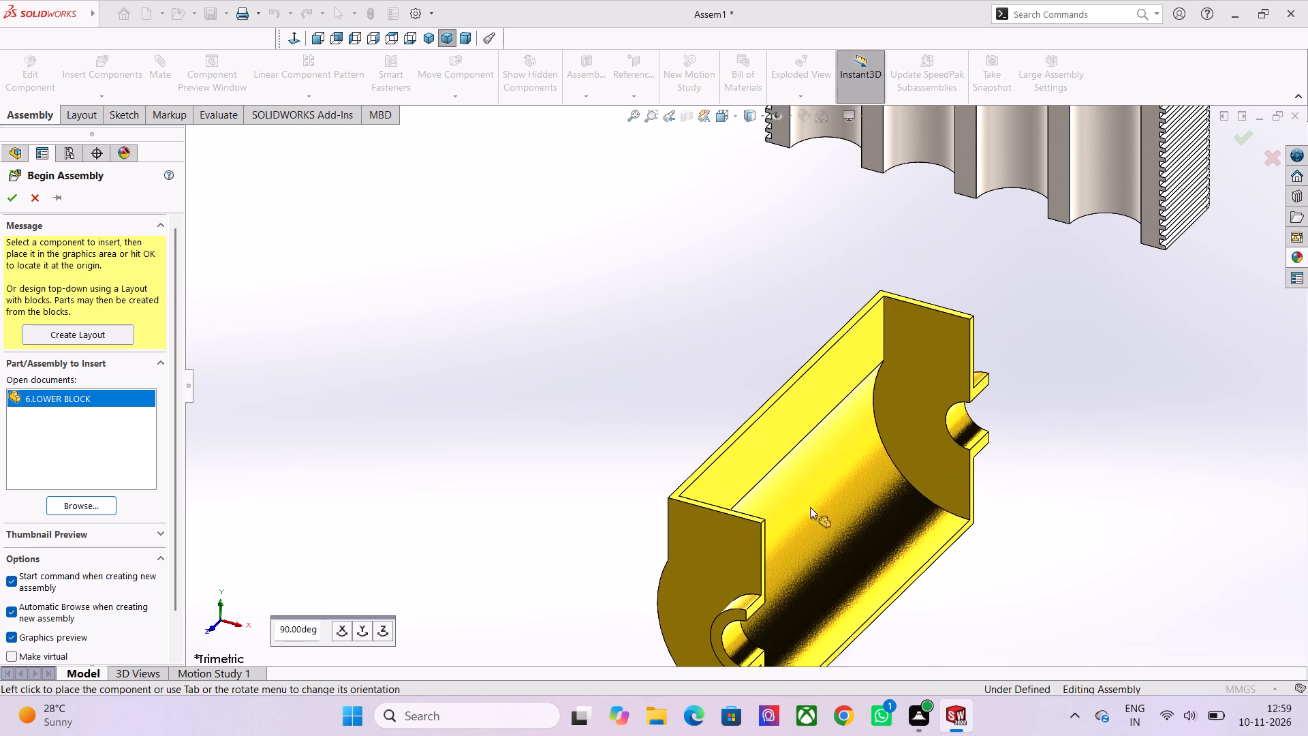
{"action": "scroll", "coordinate": [704, 395], "scroll_direction": "down", "scroll_amount": 2}
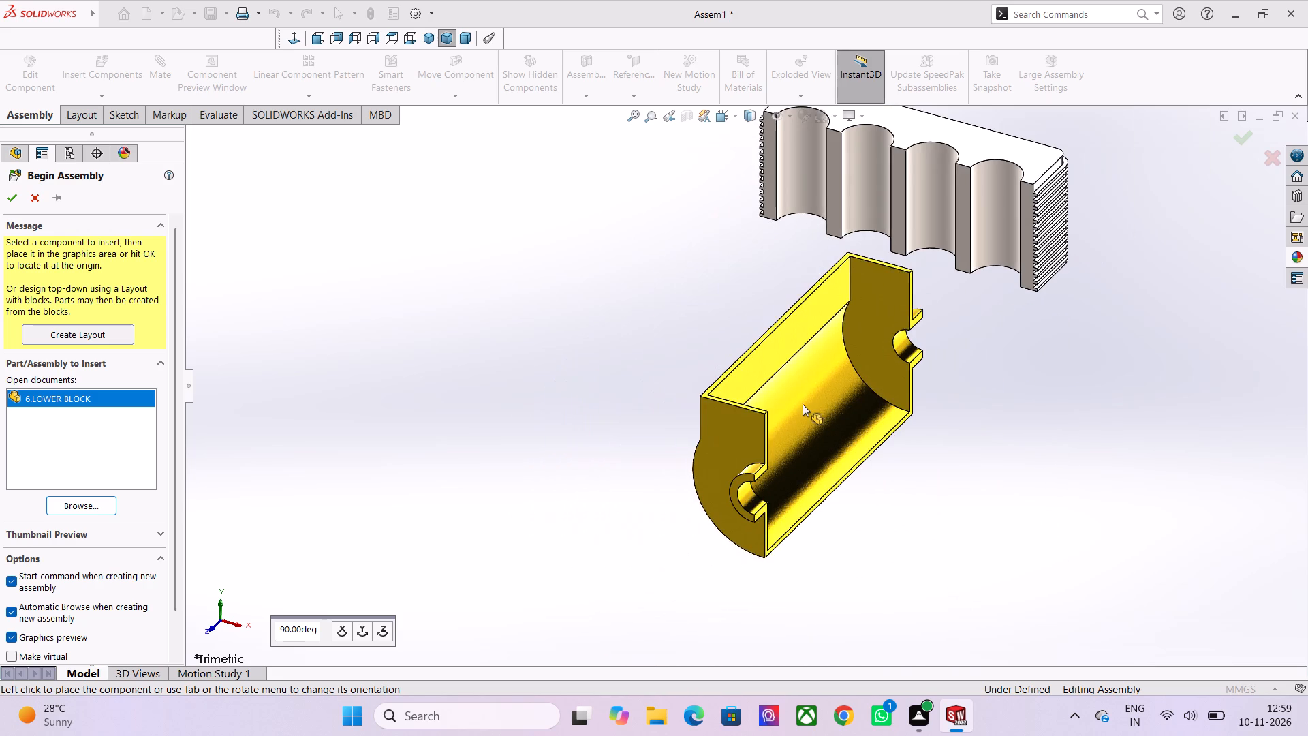
{"action": "scroll", "coordinate": [820, 359], "scroll_direction": "down", "scroll_amount": 1}
{"action": "scroll", "coordinate": [822, 371], "scroll_direction": "up", "scroll_amount": 3}
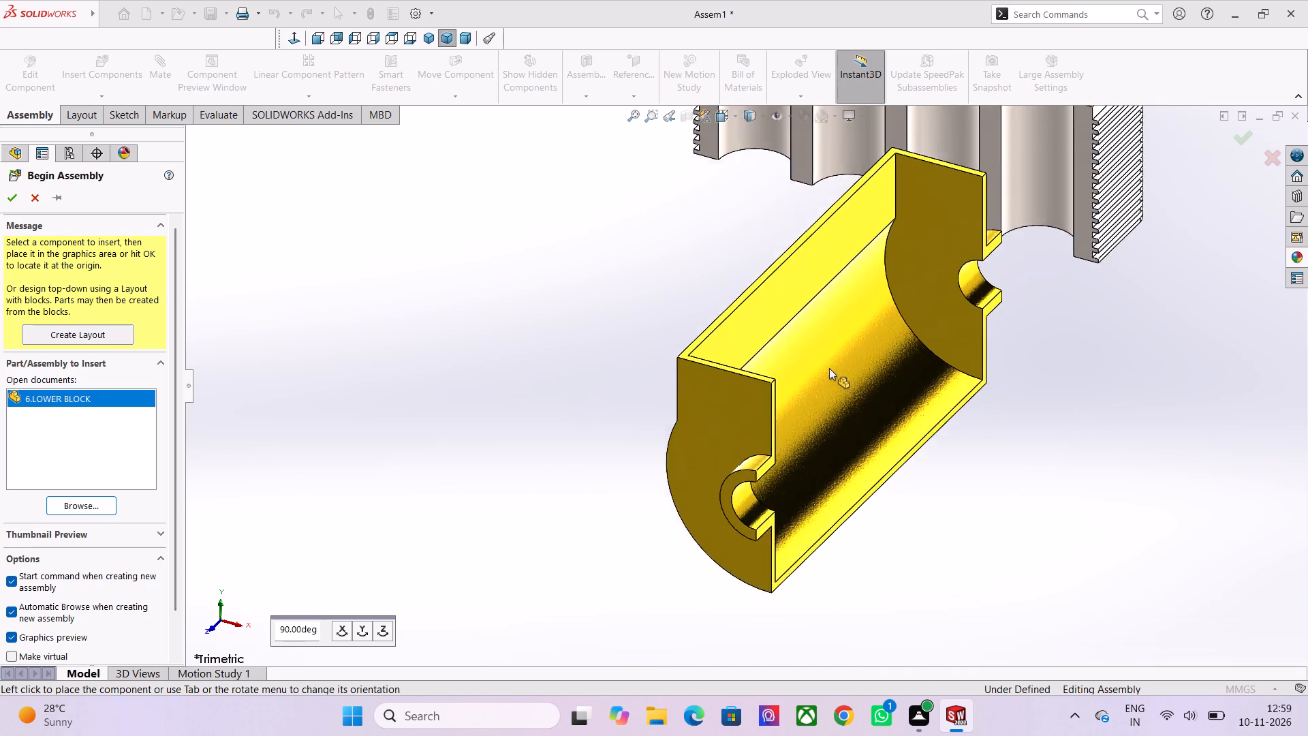
{"action": "scroll", "coordinate": [829, 368], "scroll_direction": "up", "scroll_amount": 1}
{"action": "scroll", "coordinate": [837, 371], "scroll_direction": "down", "scroll_amount": 4}
{"action": "scroll", "coordinate": [835, 293], "scroll_direction": "up", "scroll_amount": 2}
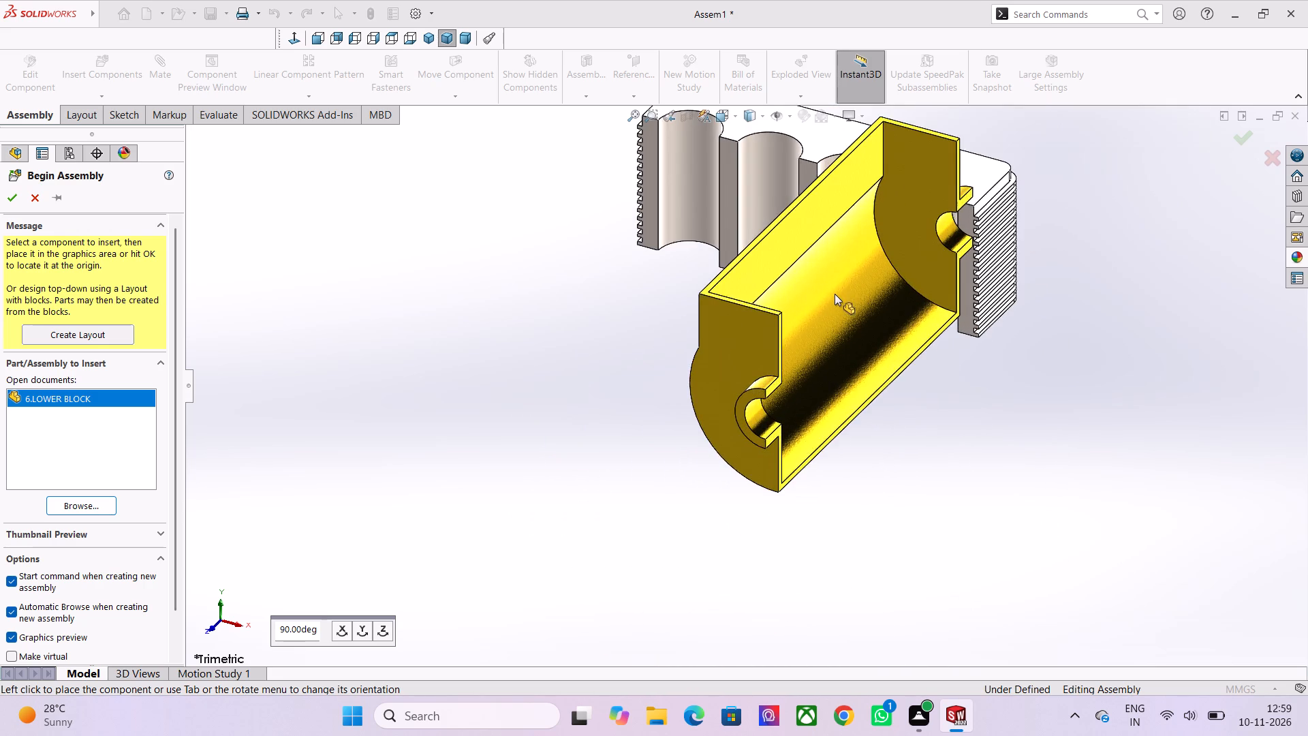
{"action": "scroll", "coordinate": [829, 352], "scroll_direction": "down", "scroll_amount": 2}
{"action": "scroll", "coordinate": [720, 315], "scroll_direction": "up", "scroll_amount": 3}
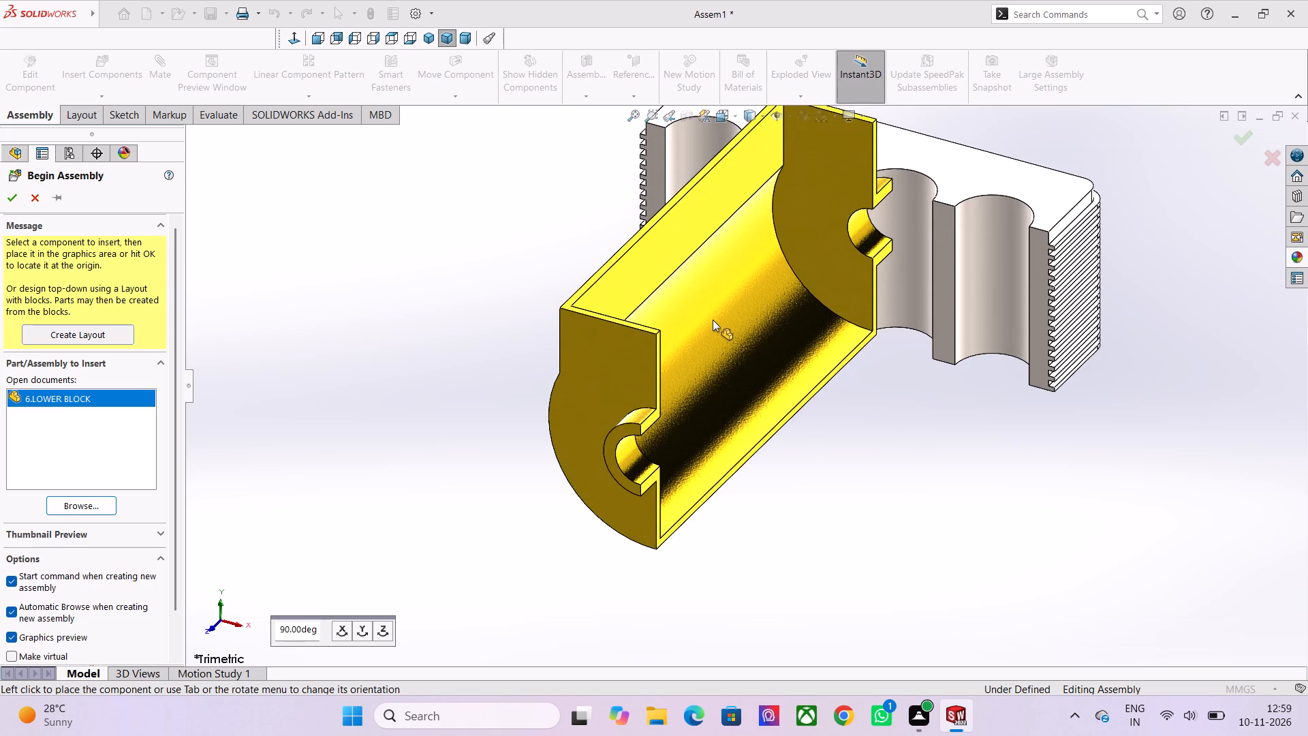
{"action": "scroll", "coordinate": [715, 324], "scroll_direction": "down", "scroll_amount": 1}
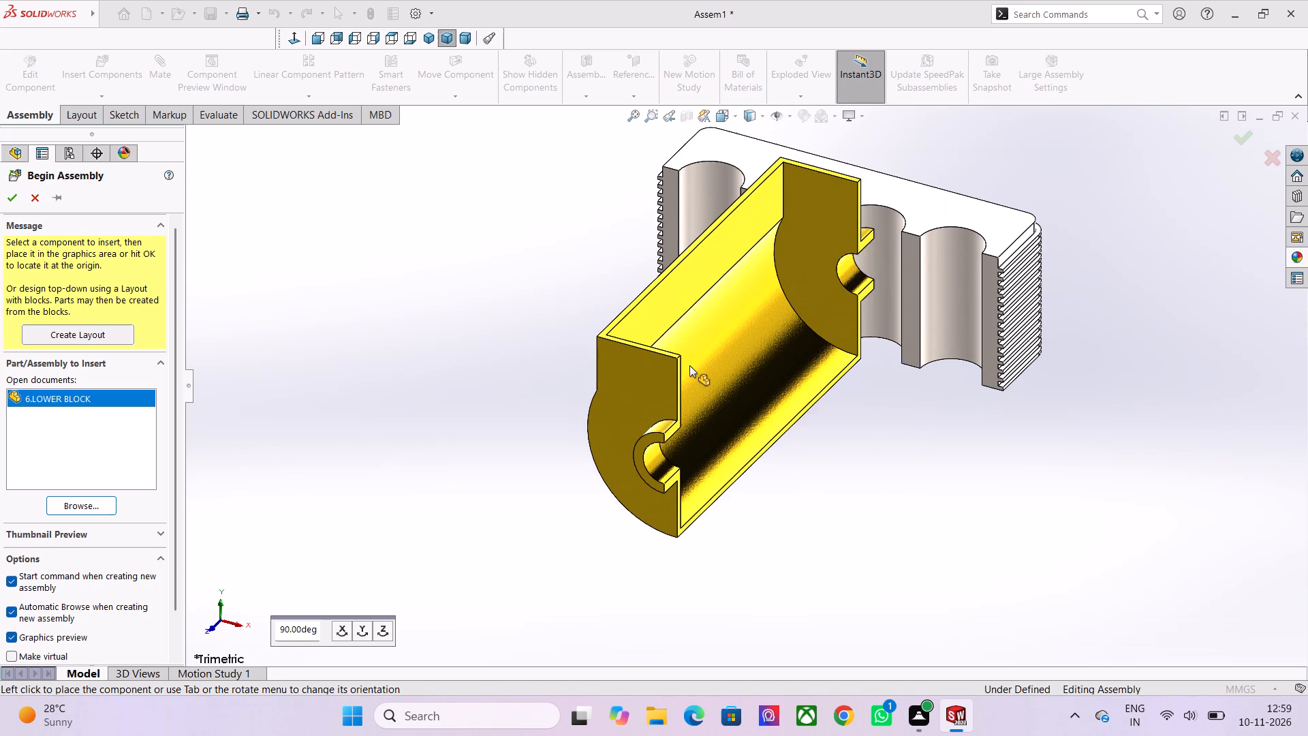
{"action": "scroll", "coordinate": [694, 399], "scroll_direction": "down", "scroll_amount": 1}
{"action": "scroll", "coordinate": [689, 403], "scroll_direction": "up", "scroll_amount": 5}
{"action": "scroll", "coordinate": [693, 404], "scroll_direction": "down", "scroll_amount": 5}
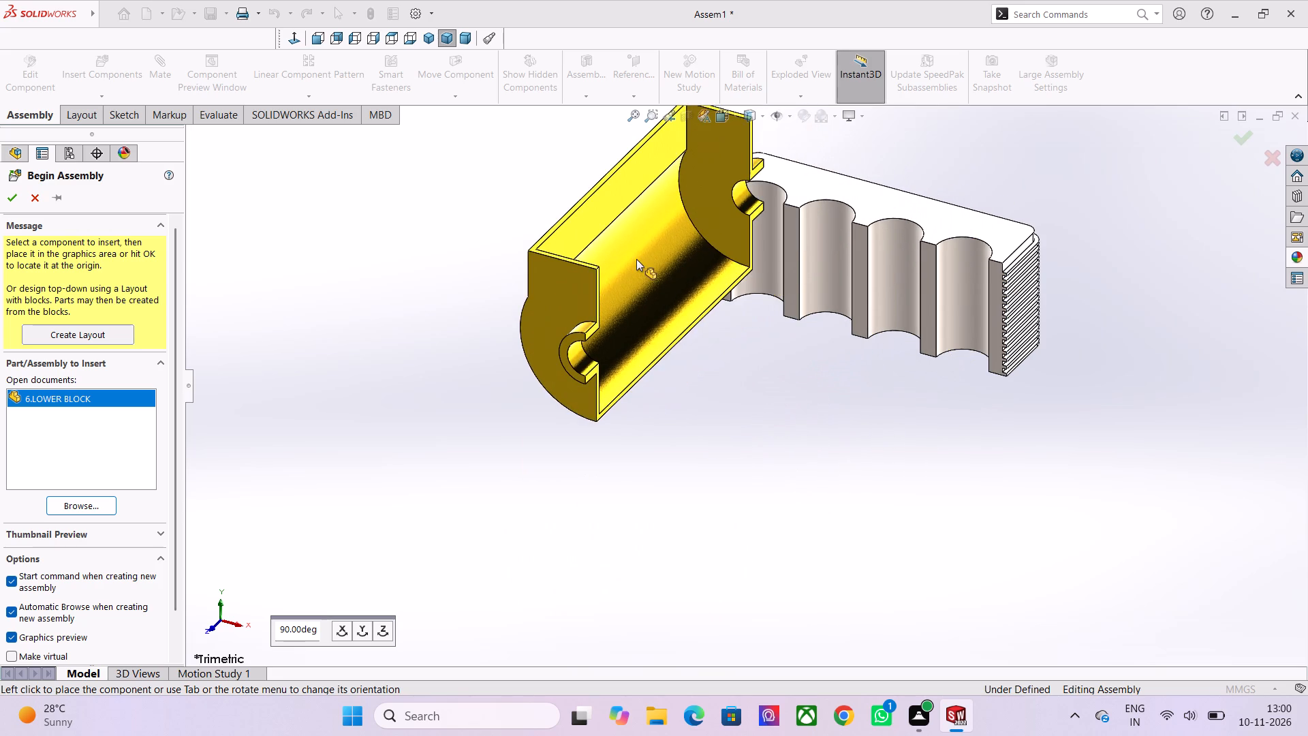
{"action": "scroll", "coordinate": [813, 346], "scroll_direction": "up", "scroll_amount": 3}
{"action": "scroll", "coordinate": [826, 345], "scroll_direction": "down", "scroll_amount": 3}
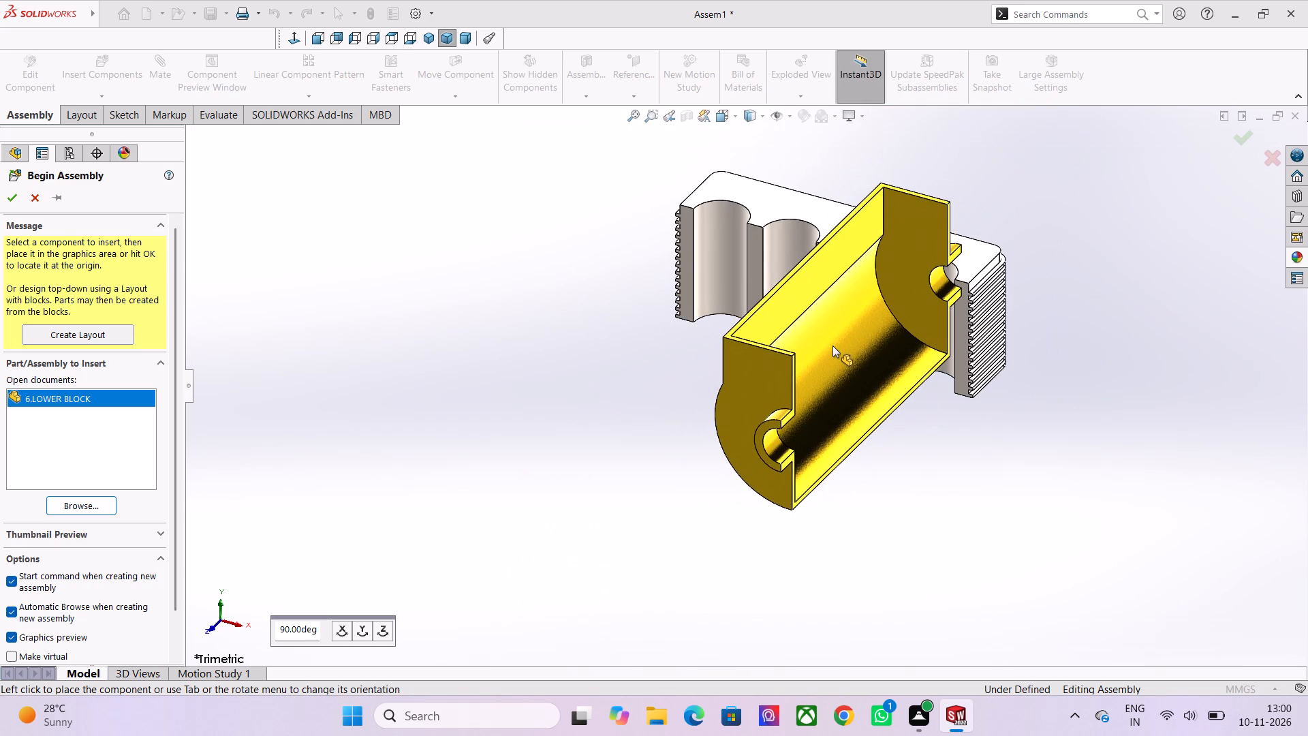
{"action": "scroll", "coordinate": [839, 337], "scroll_direction": "down", "scroll_amount": 2}
{"action": "scroll", "coordinate": [809, 340], "scroll_direction": "up", "scroll_amount": 4}
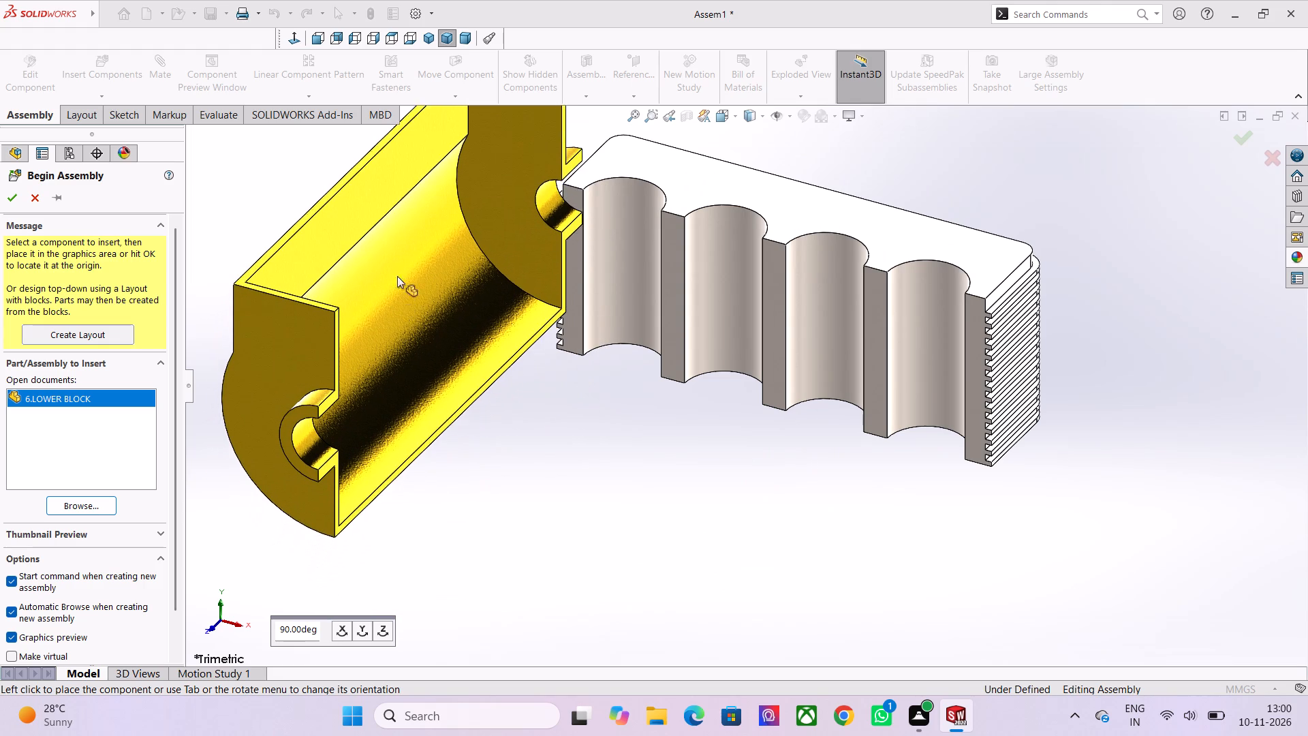
{"action": "scroll", "coordinate": [664, 359], "scroll_direction": "down", "scroll_amount": 1}
{"action": "scroll", "coordinate": [709, 407], "scroll_direction": "down", "scroll_amount": 3}
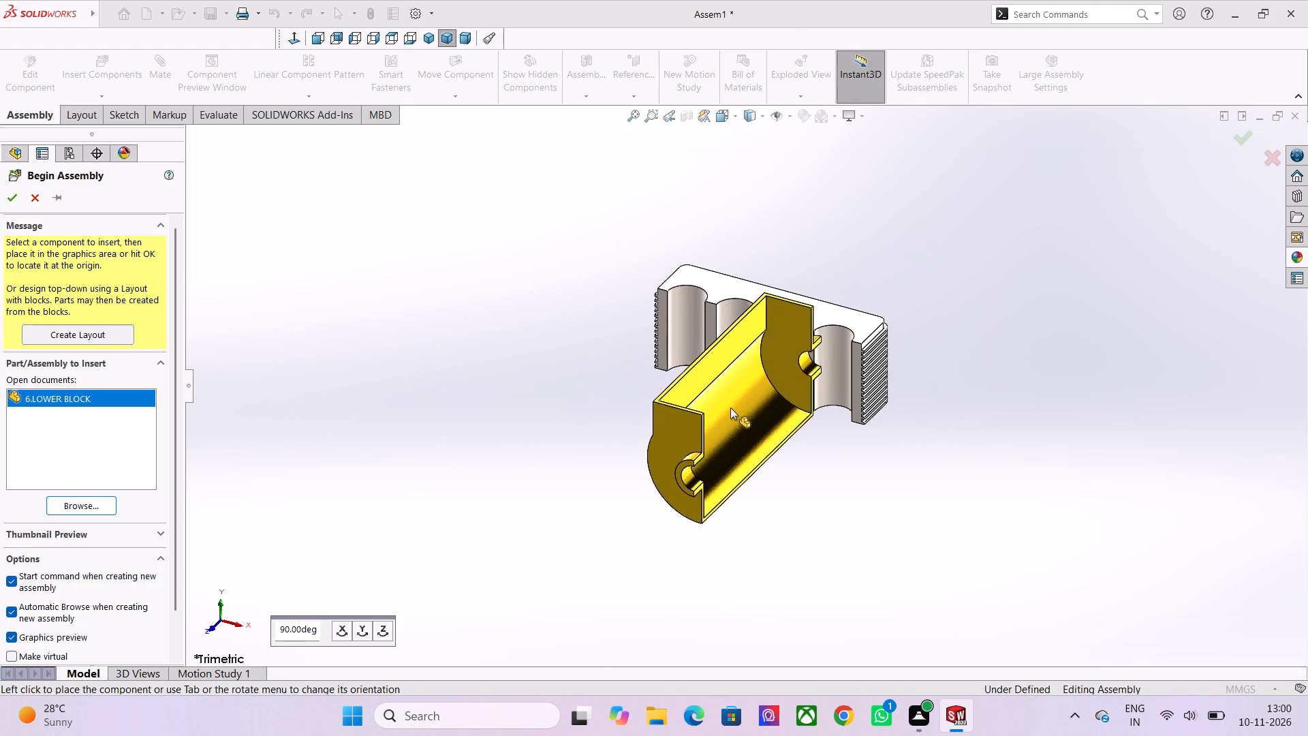
{"action": "scroll", "coordinate": [687, 196], "scroll_direction": "down", "scroll_amount": 1}
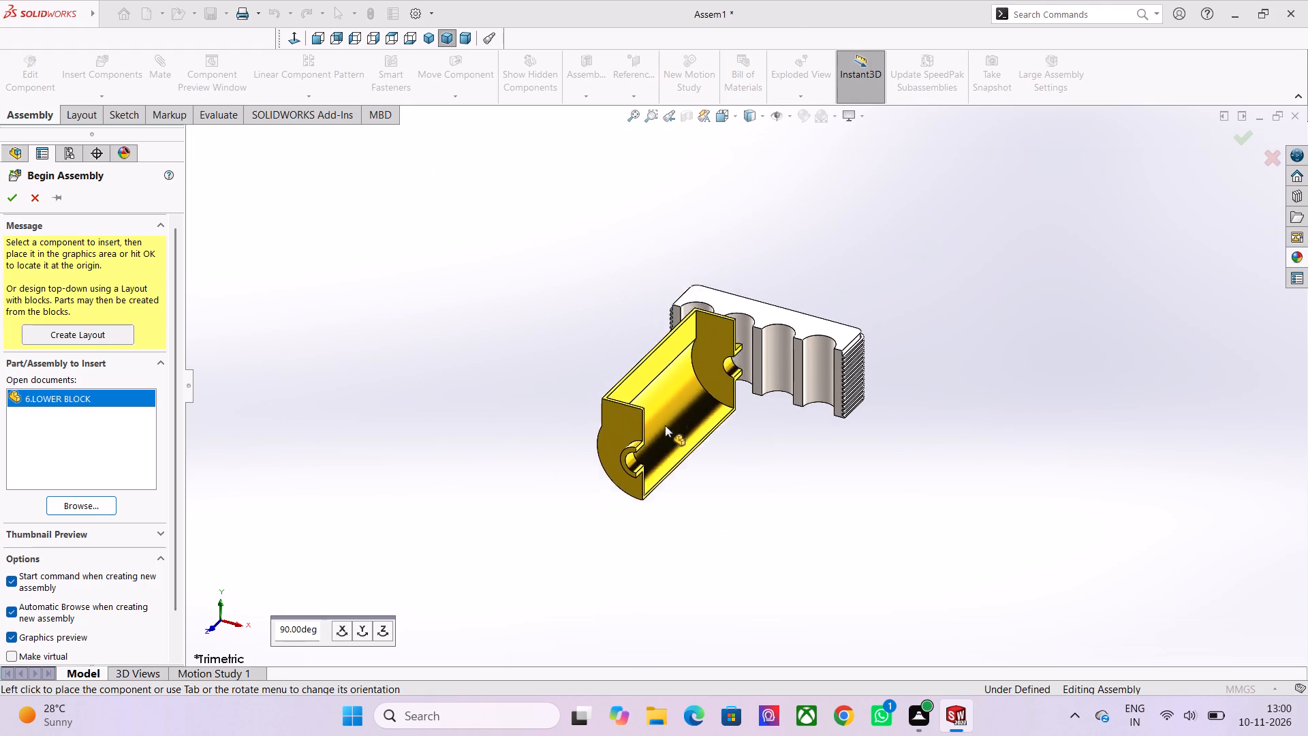
{"action": "scroll", "coordinate": [665, 438], "scroll_direction": "down", "scroll_amount": 2}
{"action": "scroll", "coordinate": [810, 411], "scroll_direction": "down", "scroll_amount": 3}
{"action": "scroll", "coordinate": [764, 393], "scroll_direction": "up", "scroll_amount": 5}
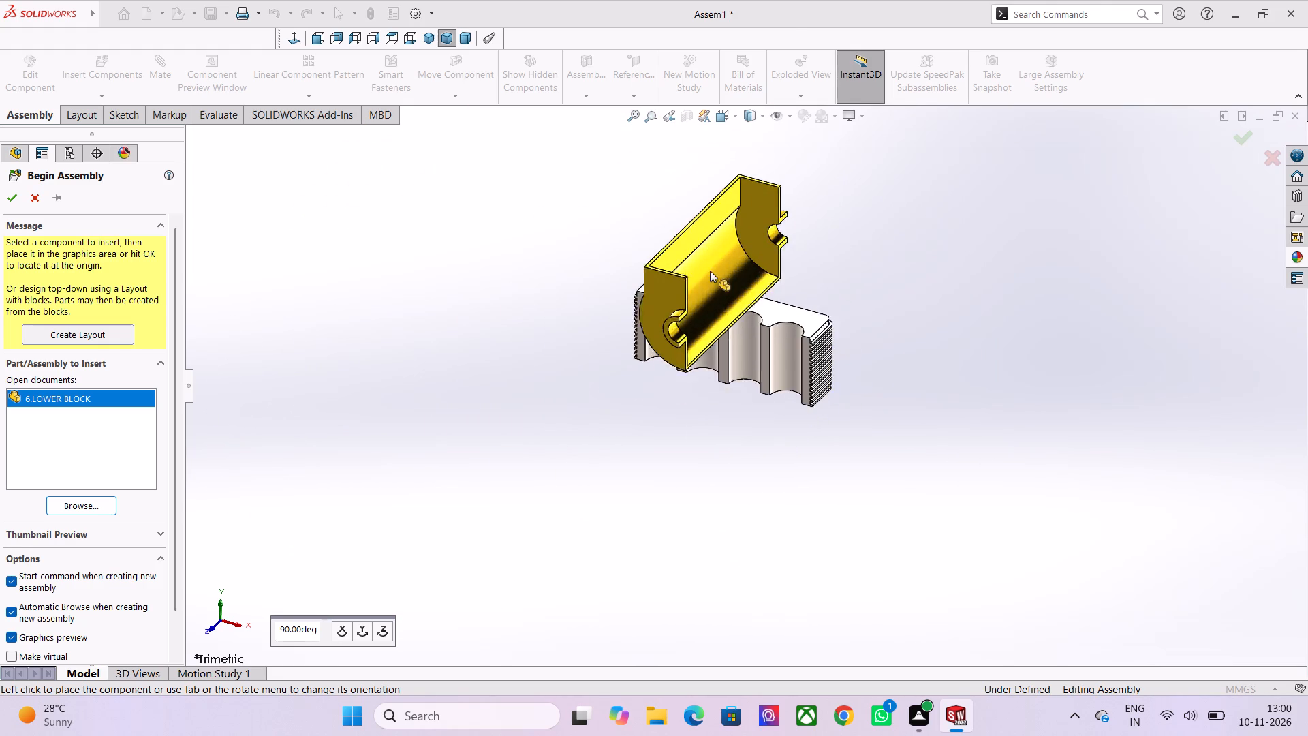
{"action": "scroll", "coordinate": [710, 271], "scroll_direction": "up", "scroll_amount": 3}
{"action": "scroll", "coordinate": [717, 356], "scroll_direction": "down", "scroll_amount": 4}
{"action": "scroll", "coordinate": [745, 467], "scroll_direction": "down", "scroll_amount": 1}
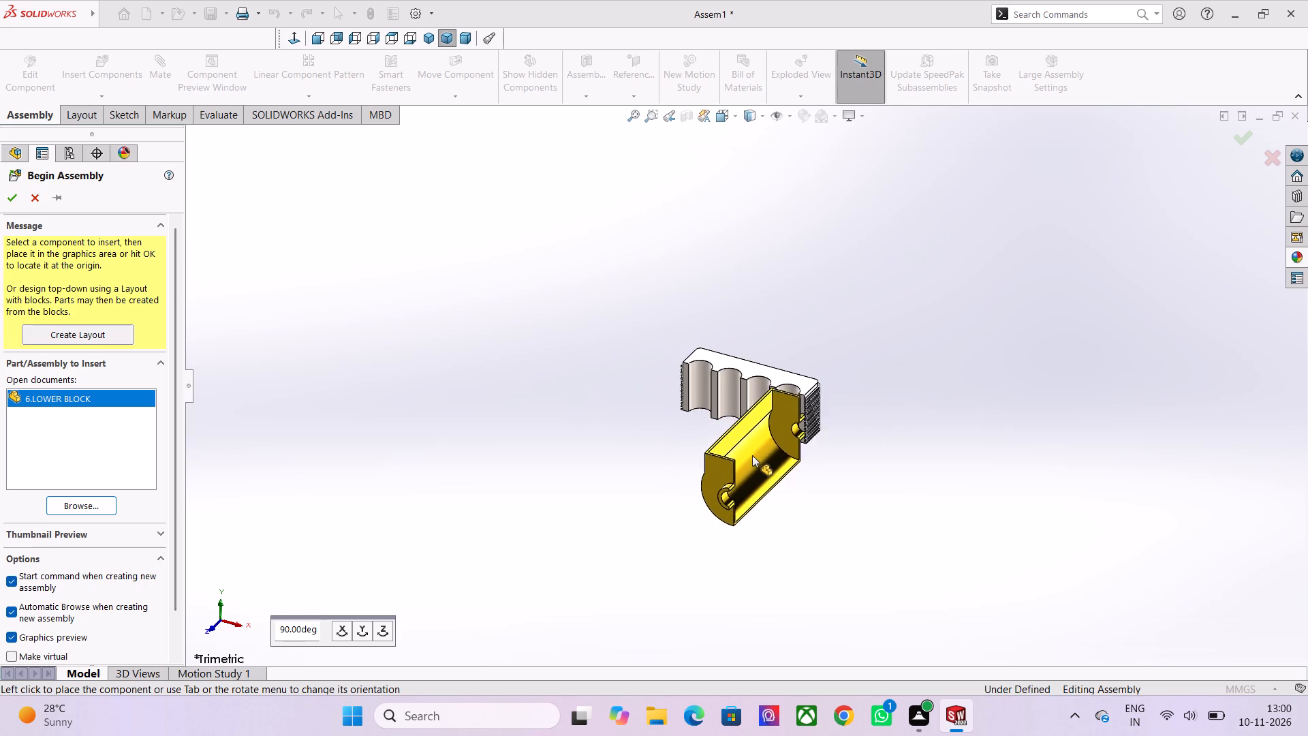
{"action": "scroll", "coordinate": [753, 455], "scroll_direction": "up", "scroll_amount": 5}
{"action": "scroll", "coordinate": [741, 370], "scroll_direction": "down", "scroll_amount": 2}
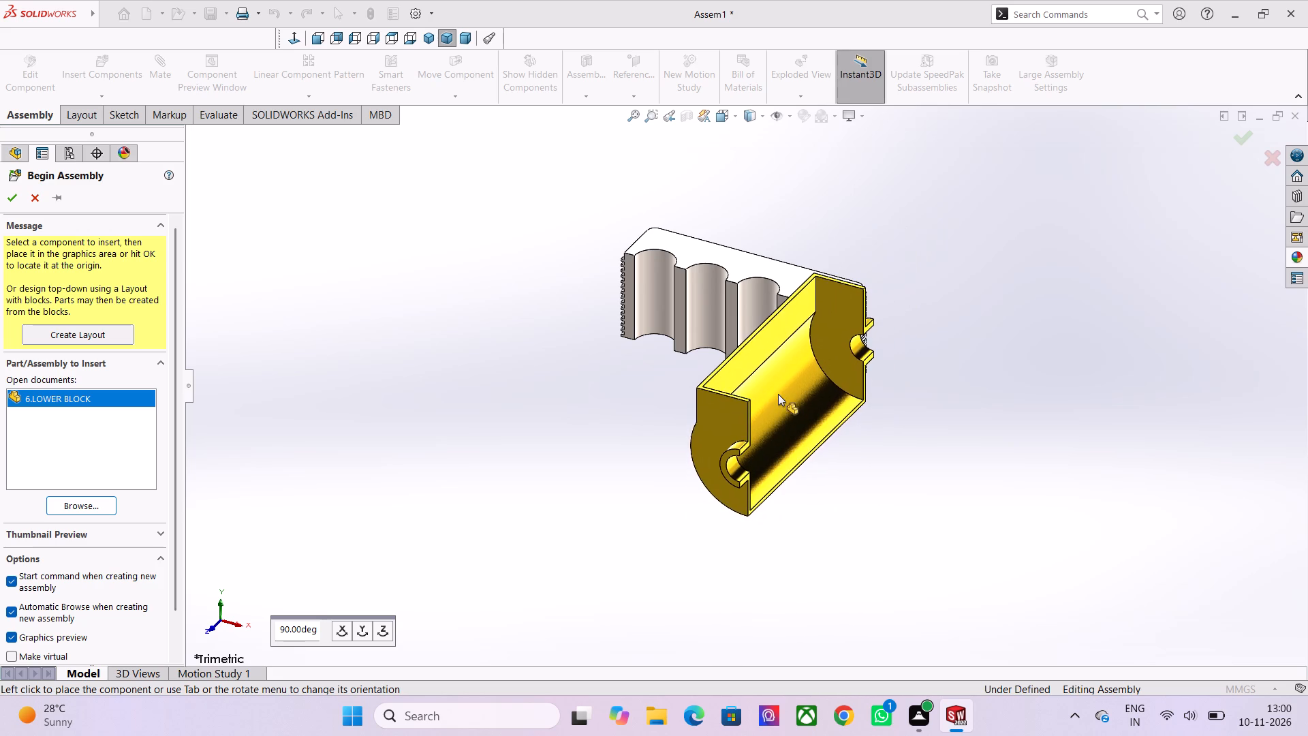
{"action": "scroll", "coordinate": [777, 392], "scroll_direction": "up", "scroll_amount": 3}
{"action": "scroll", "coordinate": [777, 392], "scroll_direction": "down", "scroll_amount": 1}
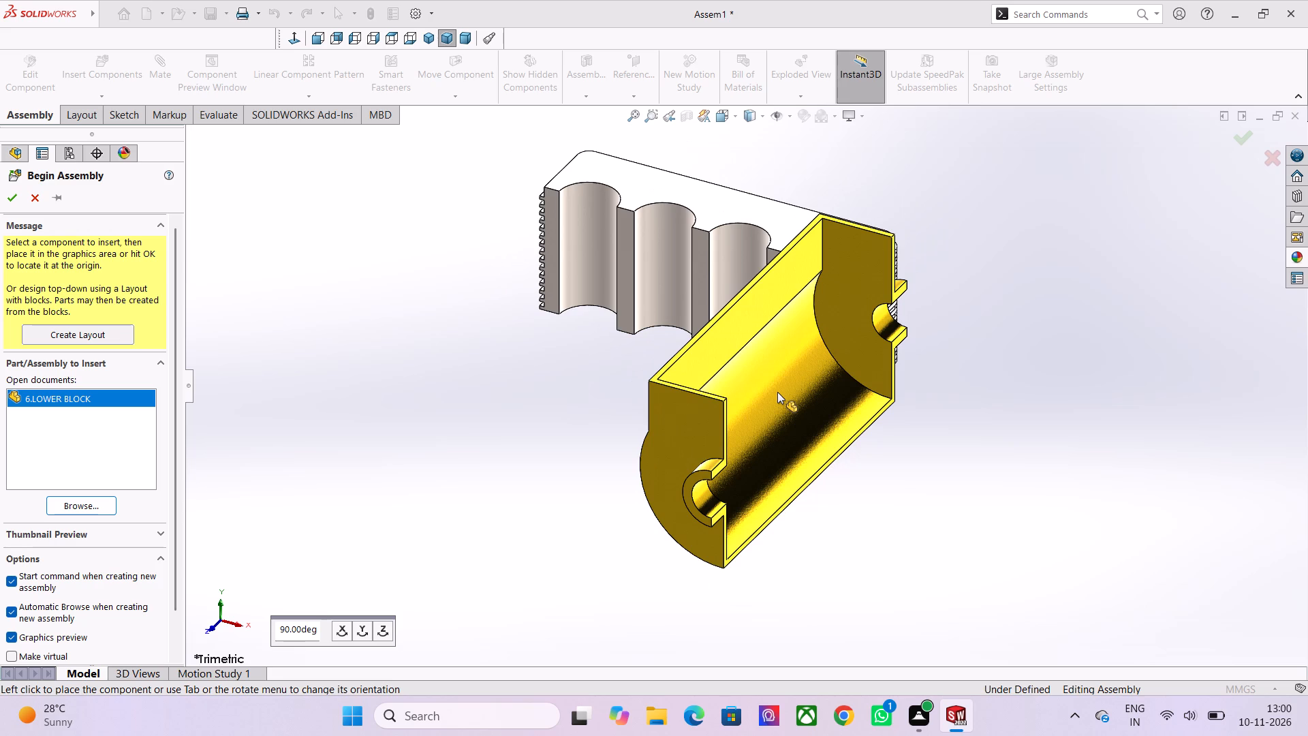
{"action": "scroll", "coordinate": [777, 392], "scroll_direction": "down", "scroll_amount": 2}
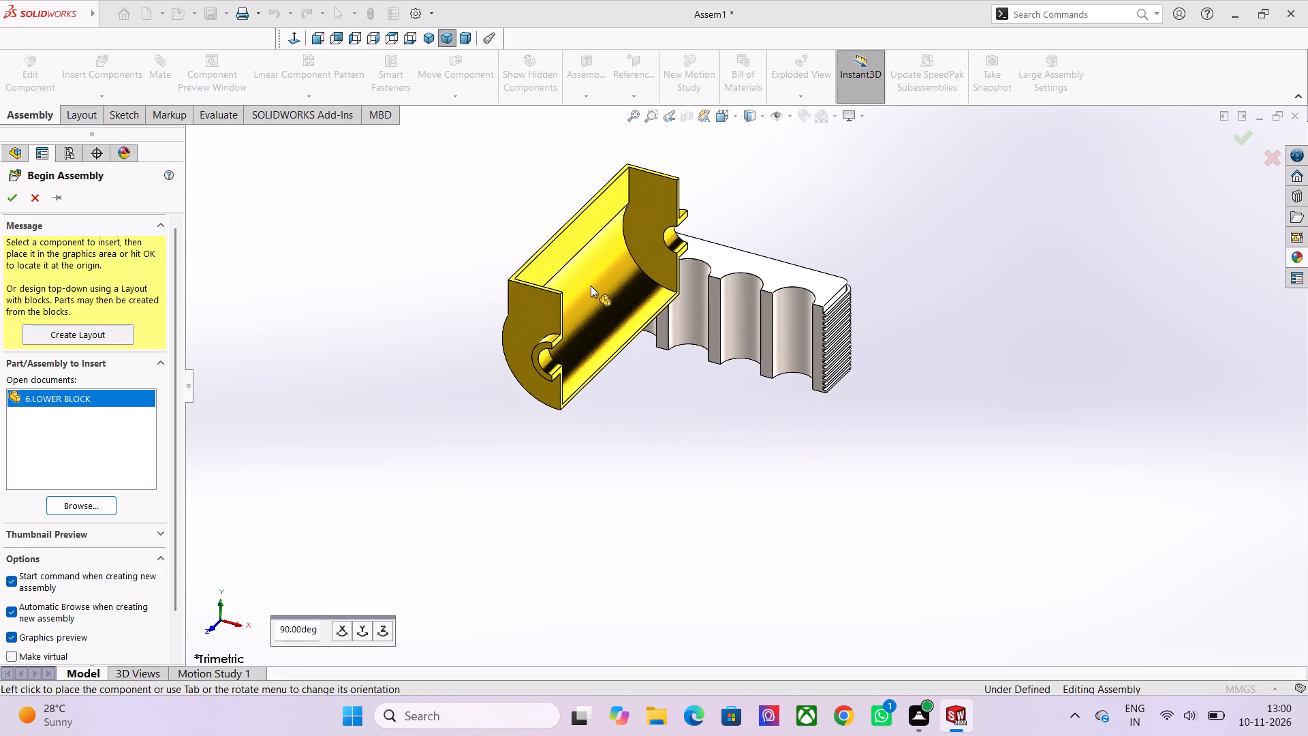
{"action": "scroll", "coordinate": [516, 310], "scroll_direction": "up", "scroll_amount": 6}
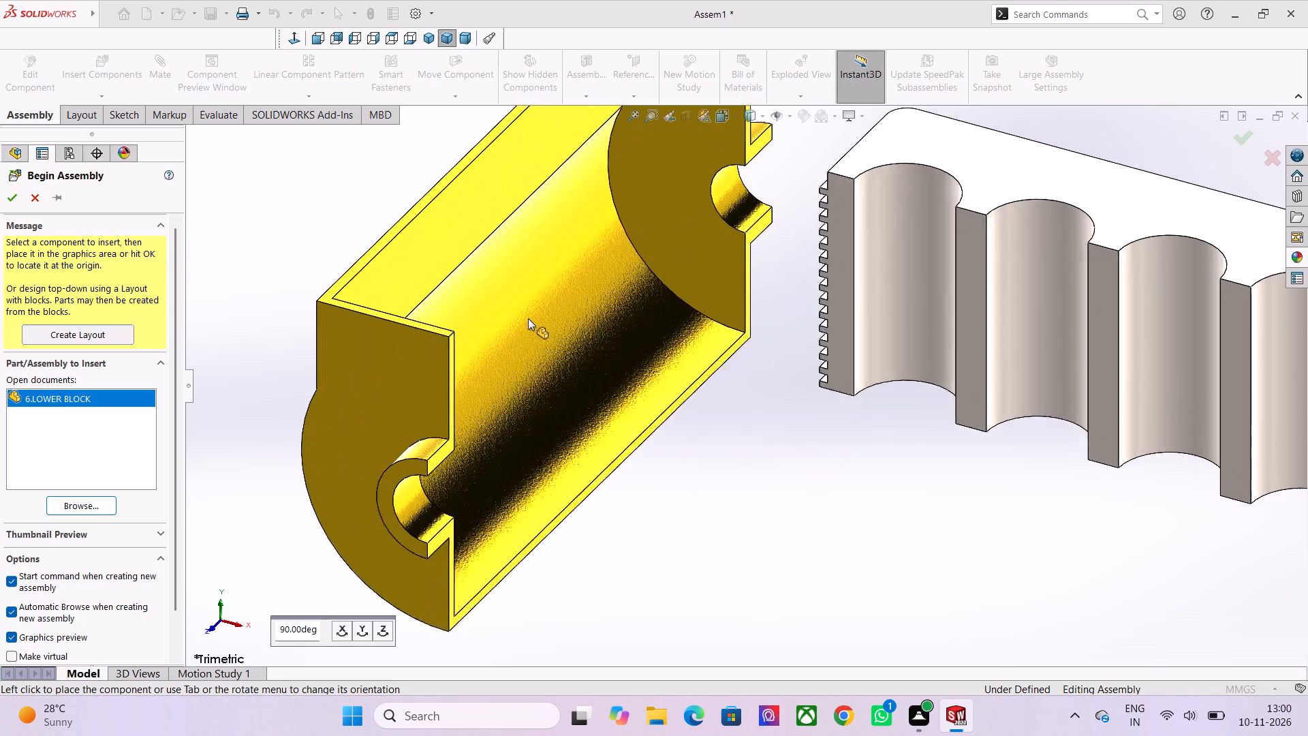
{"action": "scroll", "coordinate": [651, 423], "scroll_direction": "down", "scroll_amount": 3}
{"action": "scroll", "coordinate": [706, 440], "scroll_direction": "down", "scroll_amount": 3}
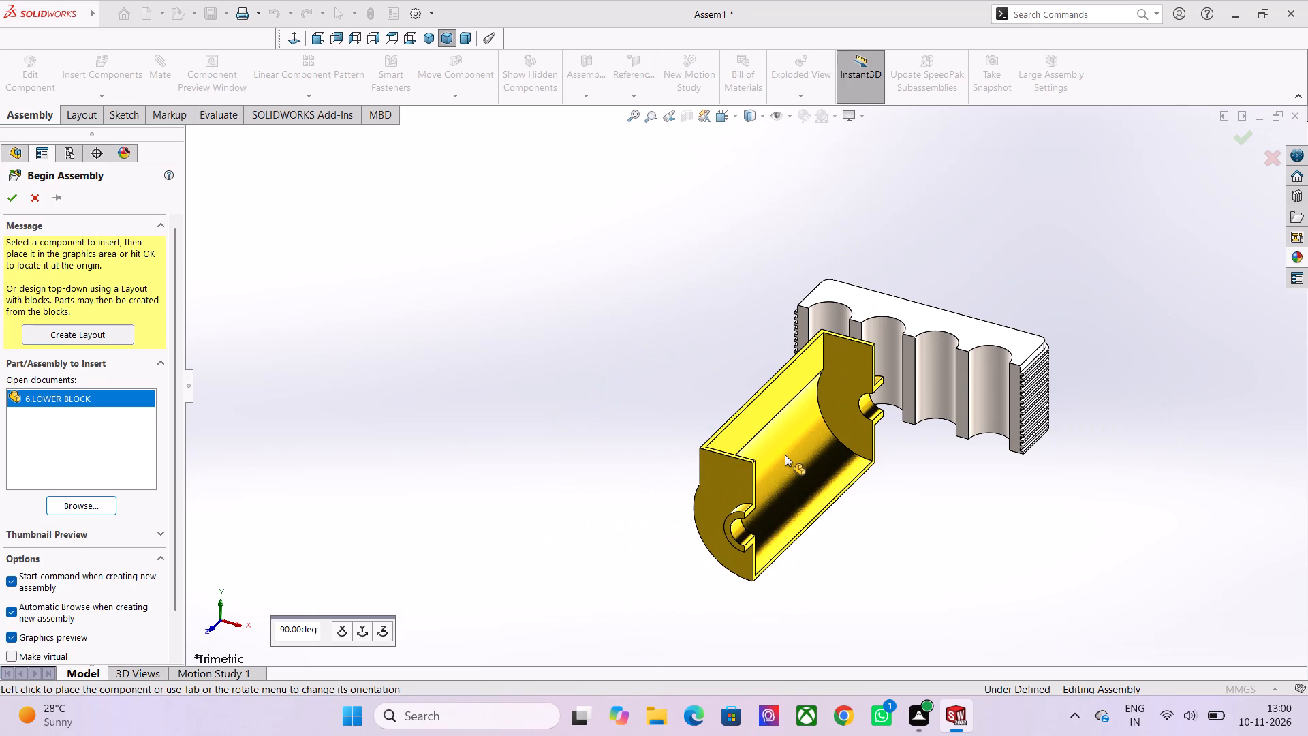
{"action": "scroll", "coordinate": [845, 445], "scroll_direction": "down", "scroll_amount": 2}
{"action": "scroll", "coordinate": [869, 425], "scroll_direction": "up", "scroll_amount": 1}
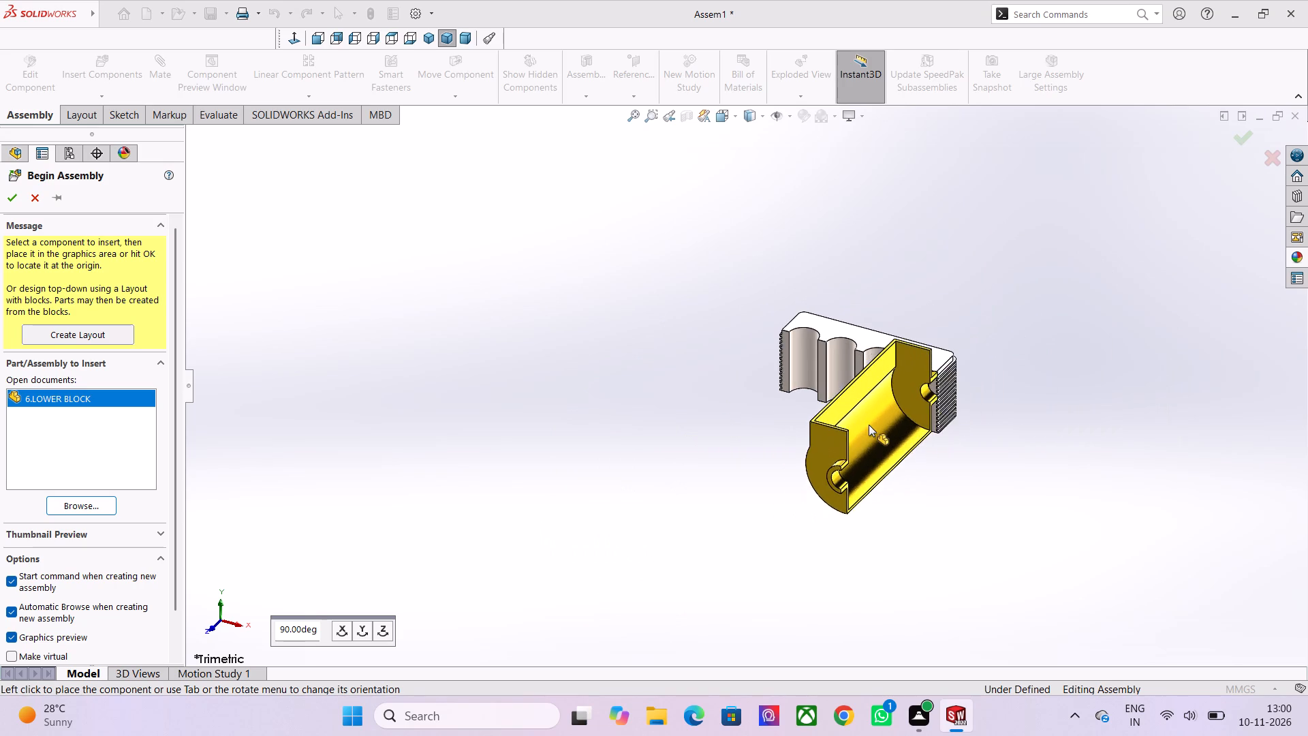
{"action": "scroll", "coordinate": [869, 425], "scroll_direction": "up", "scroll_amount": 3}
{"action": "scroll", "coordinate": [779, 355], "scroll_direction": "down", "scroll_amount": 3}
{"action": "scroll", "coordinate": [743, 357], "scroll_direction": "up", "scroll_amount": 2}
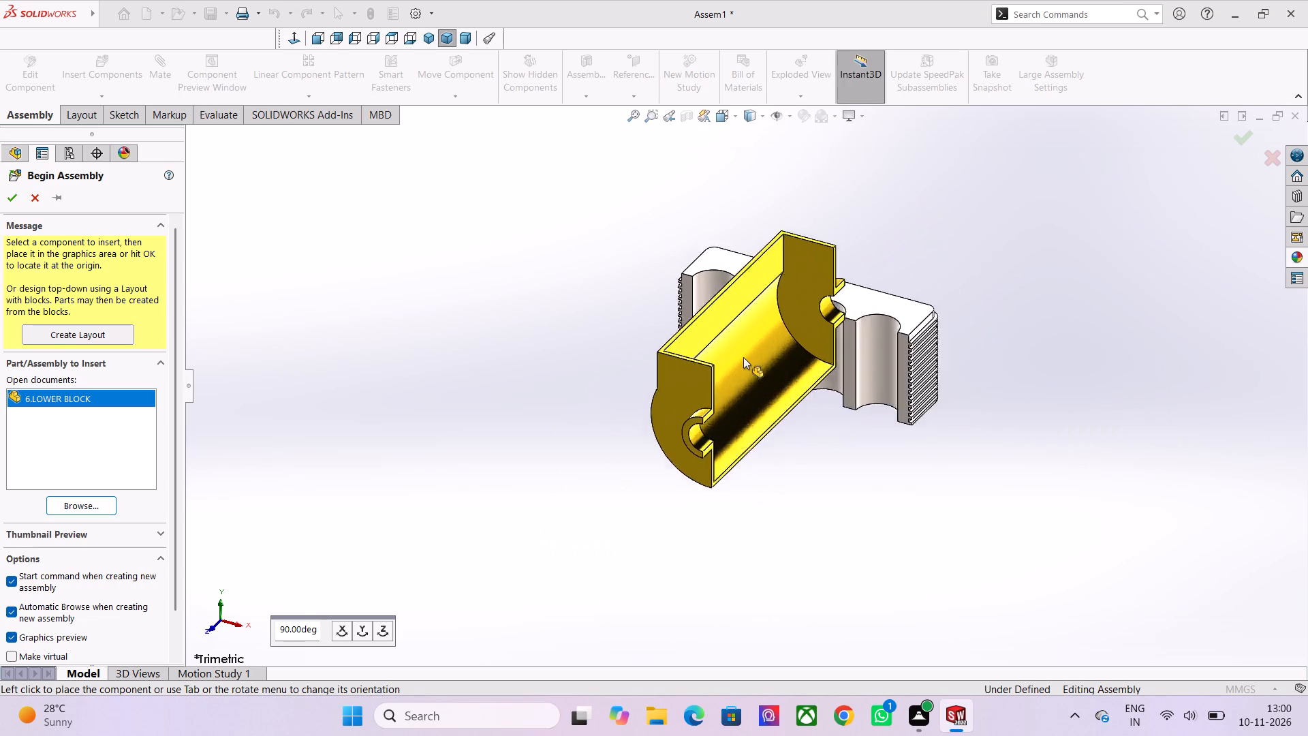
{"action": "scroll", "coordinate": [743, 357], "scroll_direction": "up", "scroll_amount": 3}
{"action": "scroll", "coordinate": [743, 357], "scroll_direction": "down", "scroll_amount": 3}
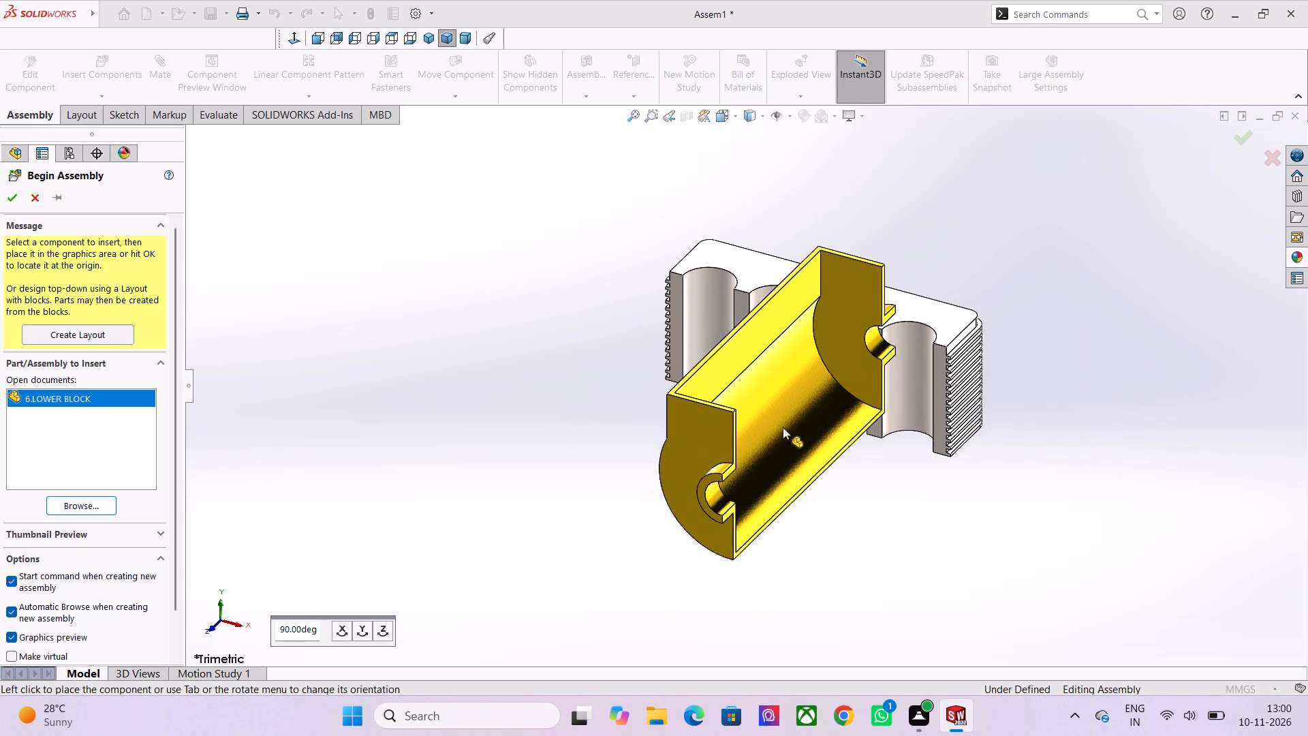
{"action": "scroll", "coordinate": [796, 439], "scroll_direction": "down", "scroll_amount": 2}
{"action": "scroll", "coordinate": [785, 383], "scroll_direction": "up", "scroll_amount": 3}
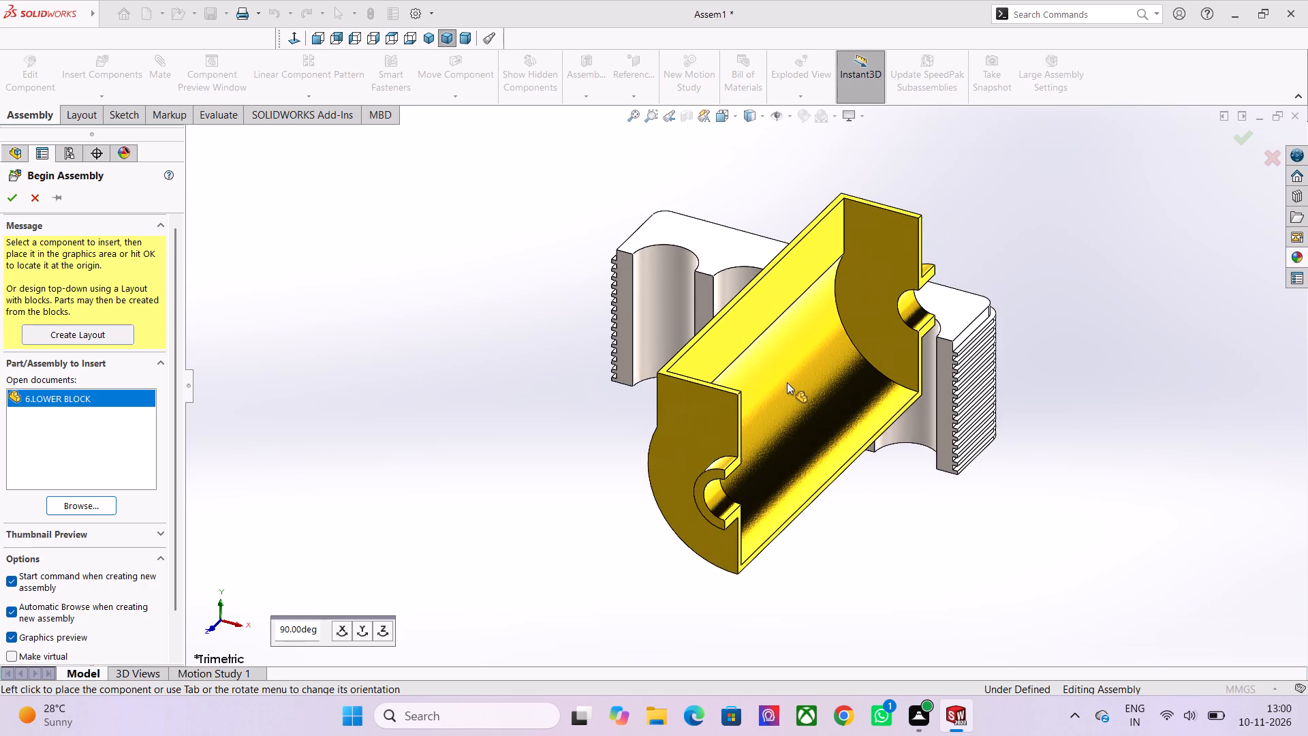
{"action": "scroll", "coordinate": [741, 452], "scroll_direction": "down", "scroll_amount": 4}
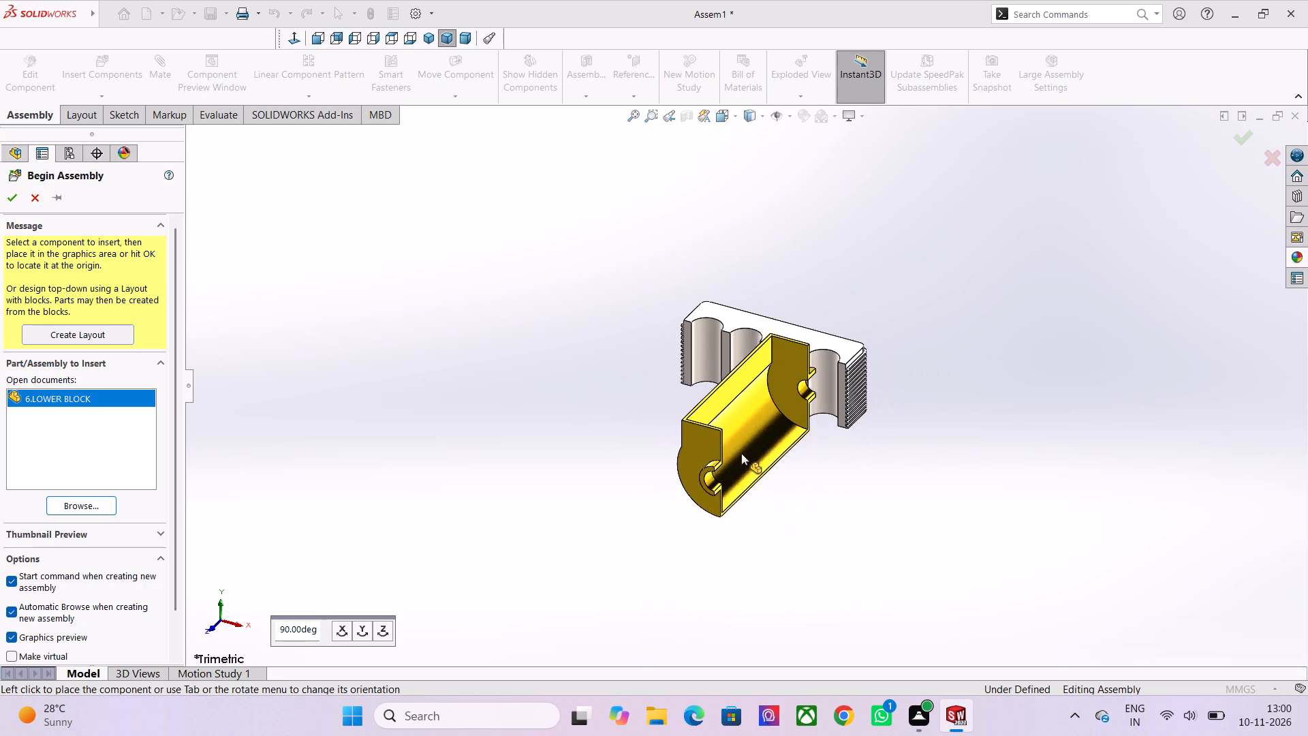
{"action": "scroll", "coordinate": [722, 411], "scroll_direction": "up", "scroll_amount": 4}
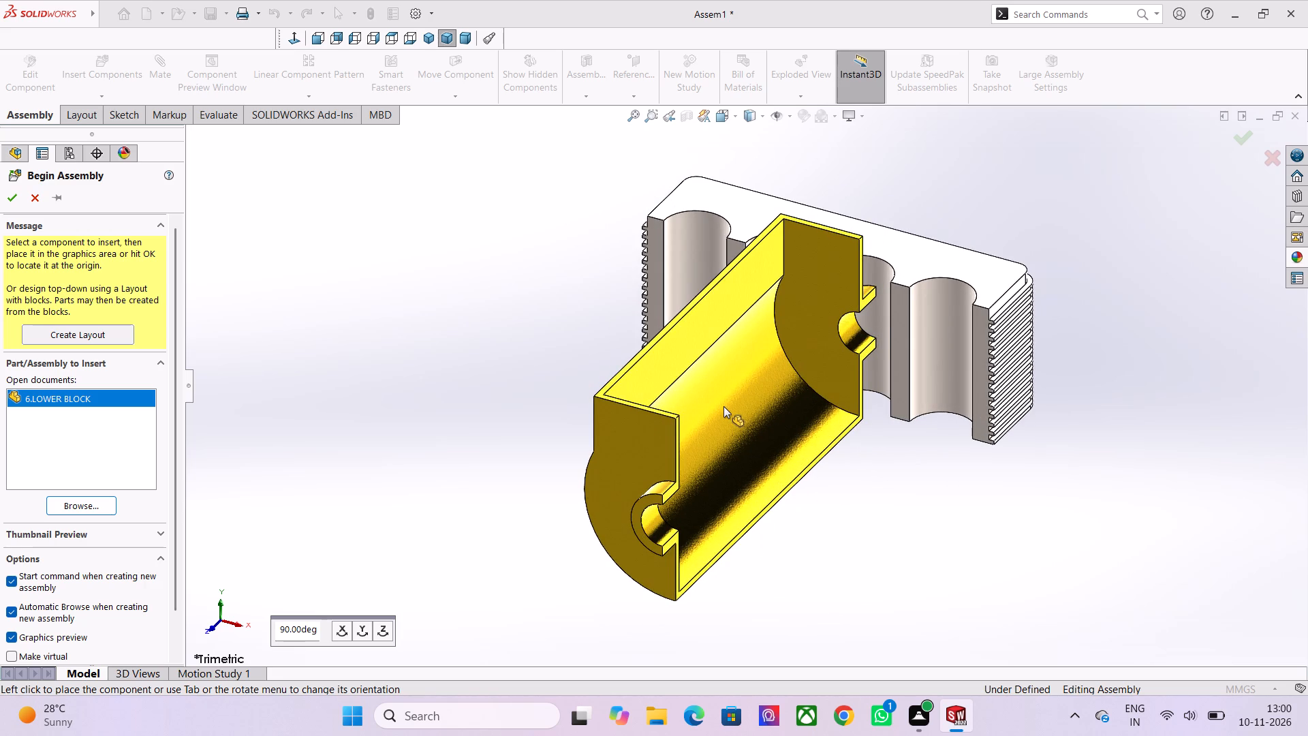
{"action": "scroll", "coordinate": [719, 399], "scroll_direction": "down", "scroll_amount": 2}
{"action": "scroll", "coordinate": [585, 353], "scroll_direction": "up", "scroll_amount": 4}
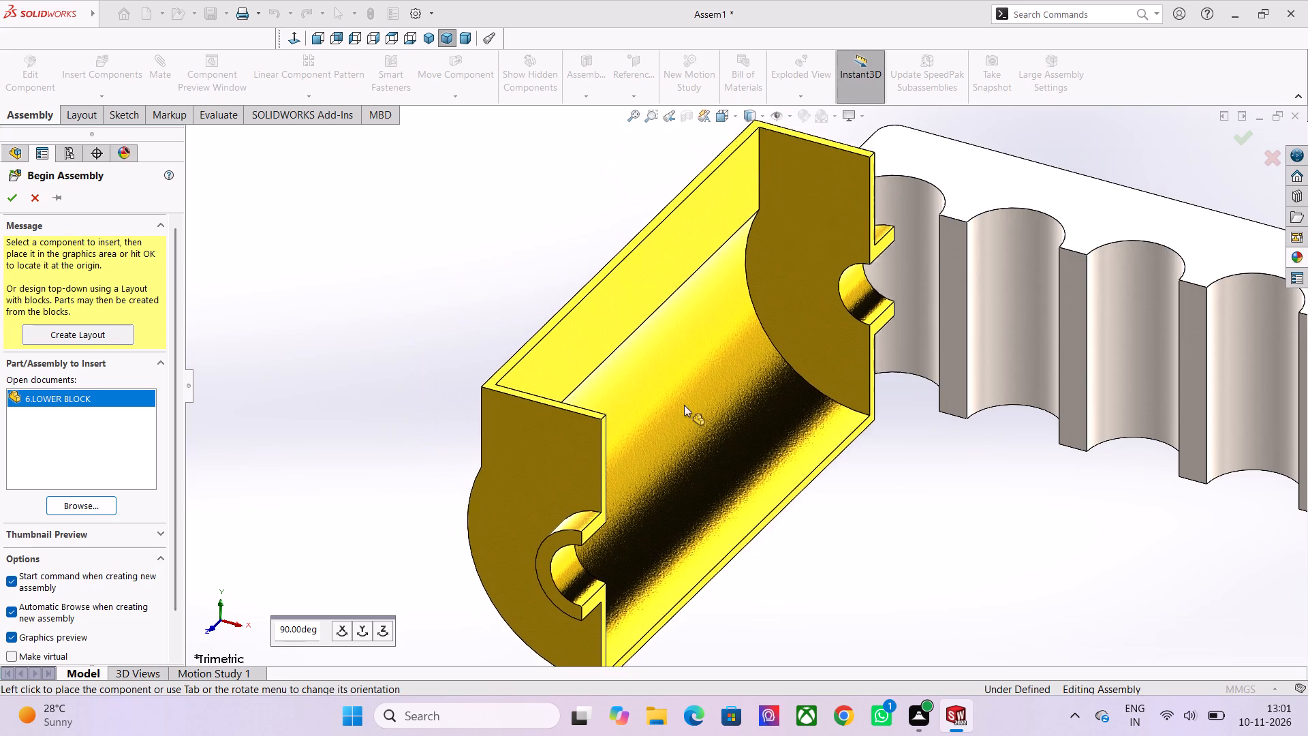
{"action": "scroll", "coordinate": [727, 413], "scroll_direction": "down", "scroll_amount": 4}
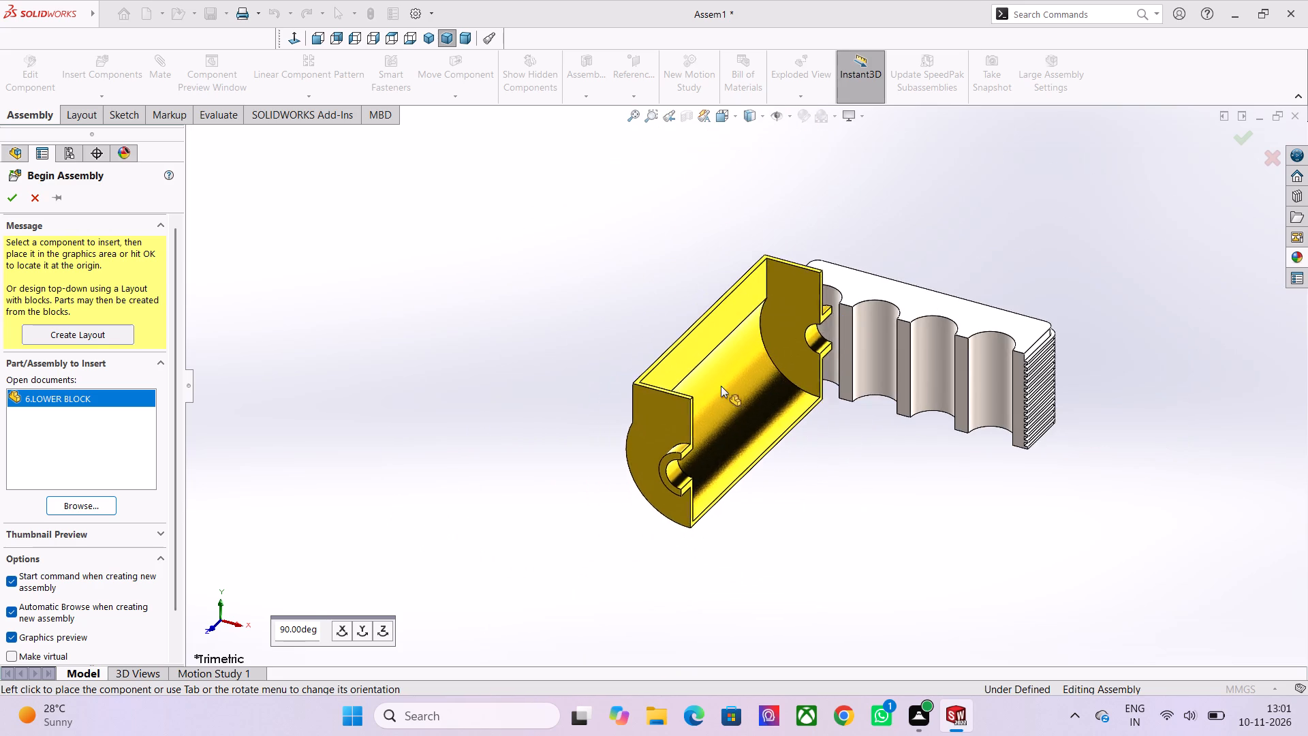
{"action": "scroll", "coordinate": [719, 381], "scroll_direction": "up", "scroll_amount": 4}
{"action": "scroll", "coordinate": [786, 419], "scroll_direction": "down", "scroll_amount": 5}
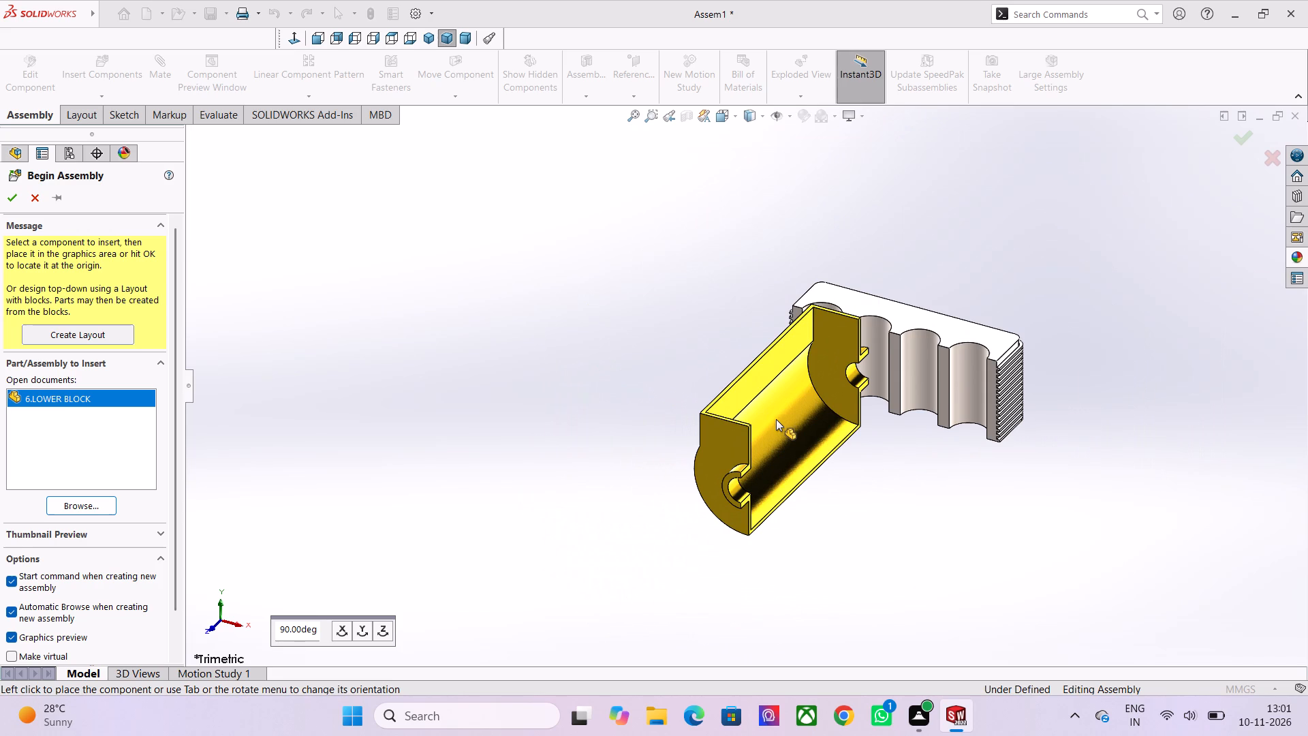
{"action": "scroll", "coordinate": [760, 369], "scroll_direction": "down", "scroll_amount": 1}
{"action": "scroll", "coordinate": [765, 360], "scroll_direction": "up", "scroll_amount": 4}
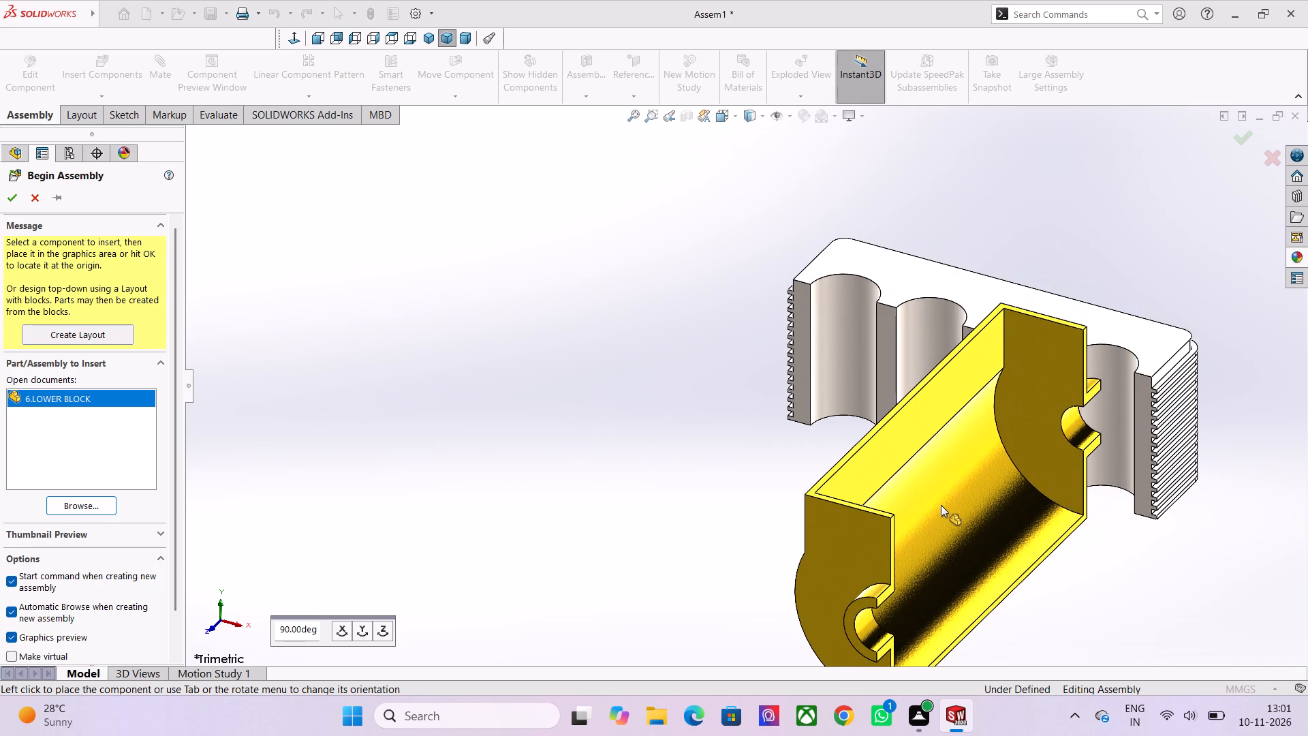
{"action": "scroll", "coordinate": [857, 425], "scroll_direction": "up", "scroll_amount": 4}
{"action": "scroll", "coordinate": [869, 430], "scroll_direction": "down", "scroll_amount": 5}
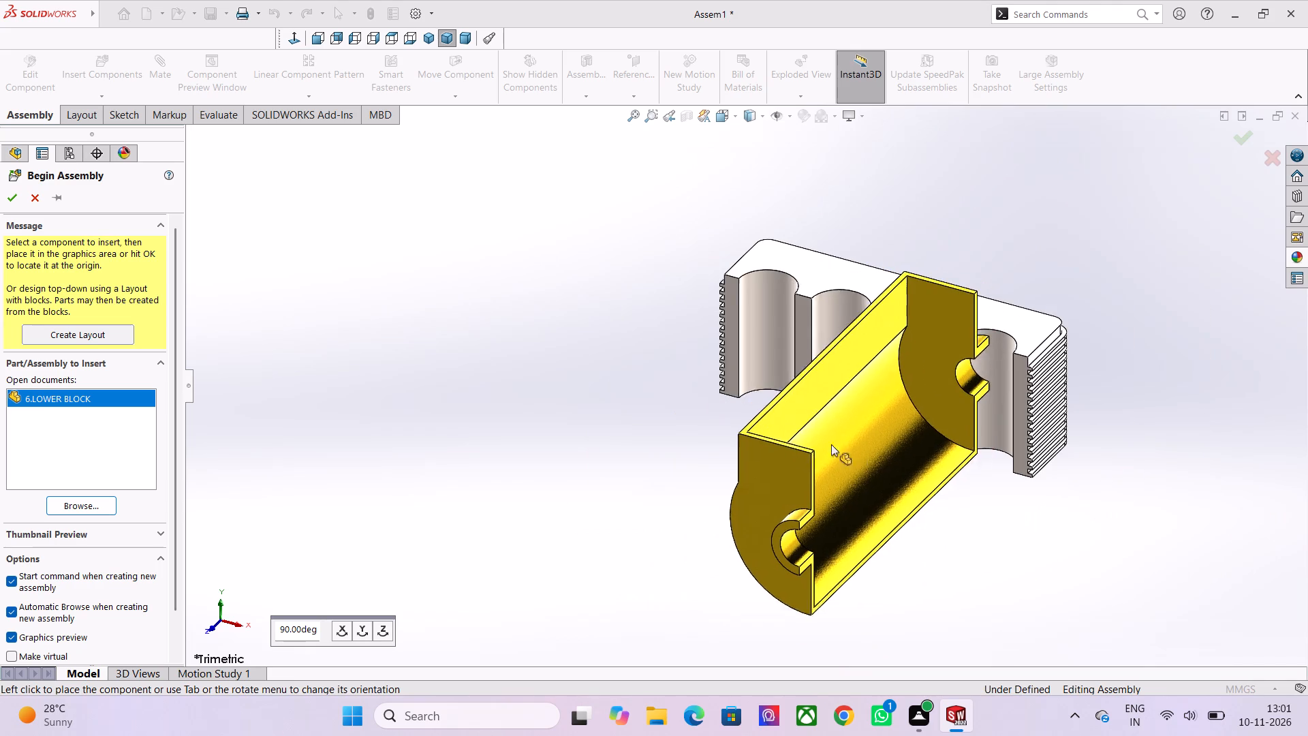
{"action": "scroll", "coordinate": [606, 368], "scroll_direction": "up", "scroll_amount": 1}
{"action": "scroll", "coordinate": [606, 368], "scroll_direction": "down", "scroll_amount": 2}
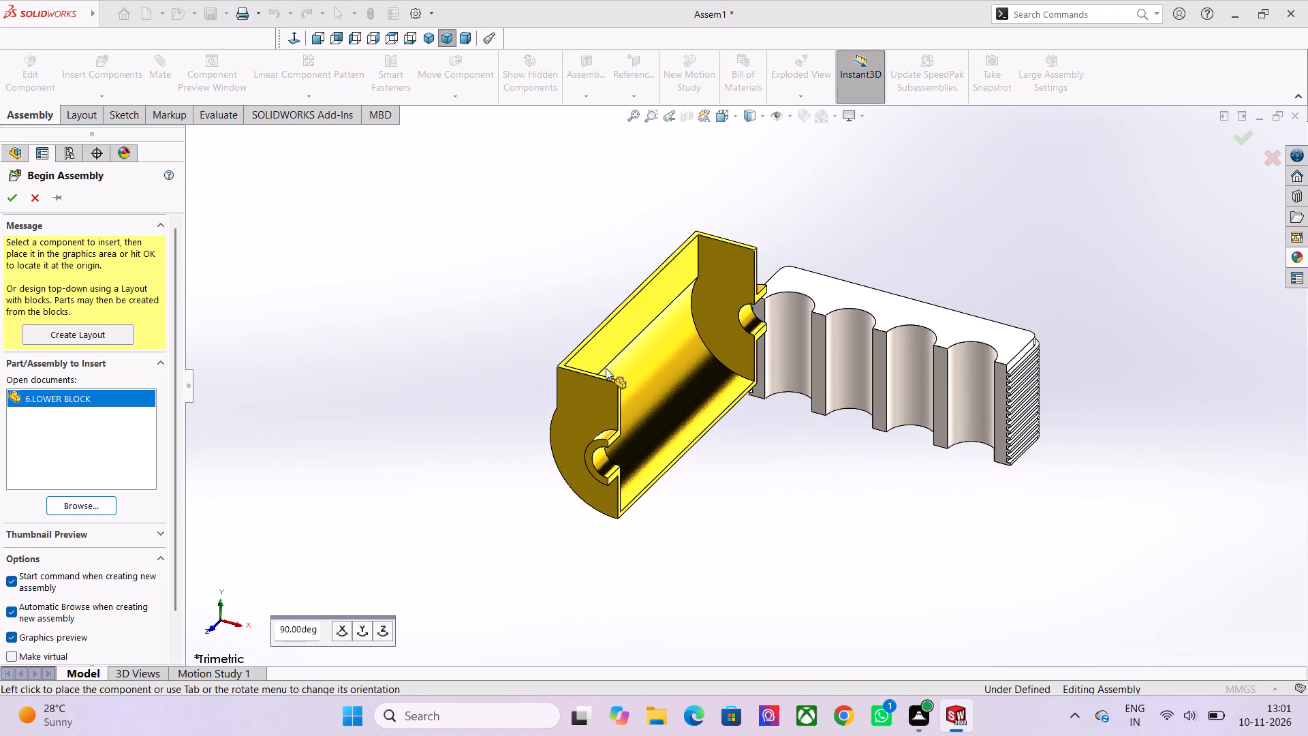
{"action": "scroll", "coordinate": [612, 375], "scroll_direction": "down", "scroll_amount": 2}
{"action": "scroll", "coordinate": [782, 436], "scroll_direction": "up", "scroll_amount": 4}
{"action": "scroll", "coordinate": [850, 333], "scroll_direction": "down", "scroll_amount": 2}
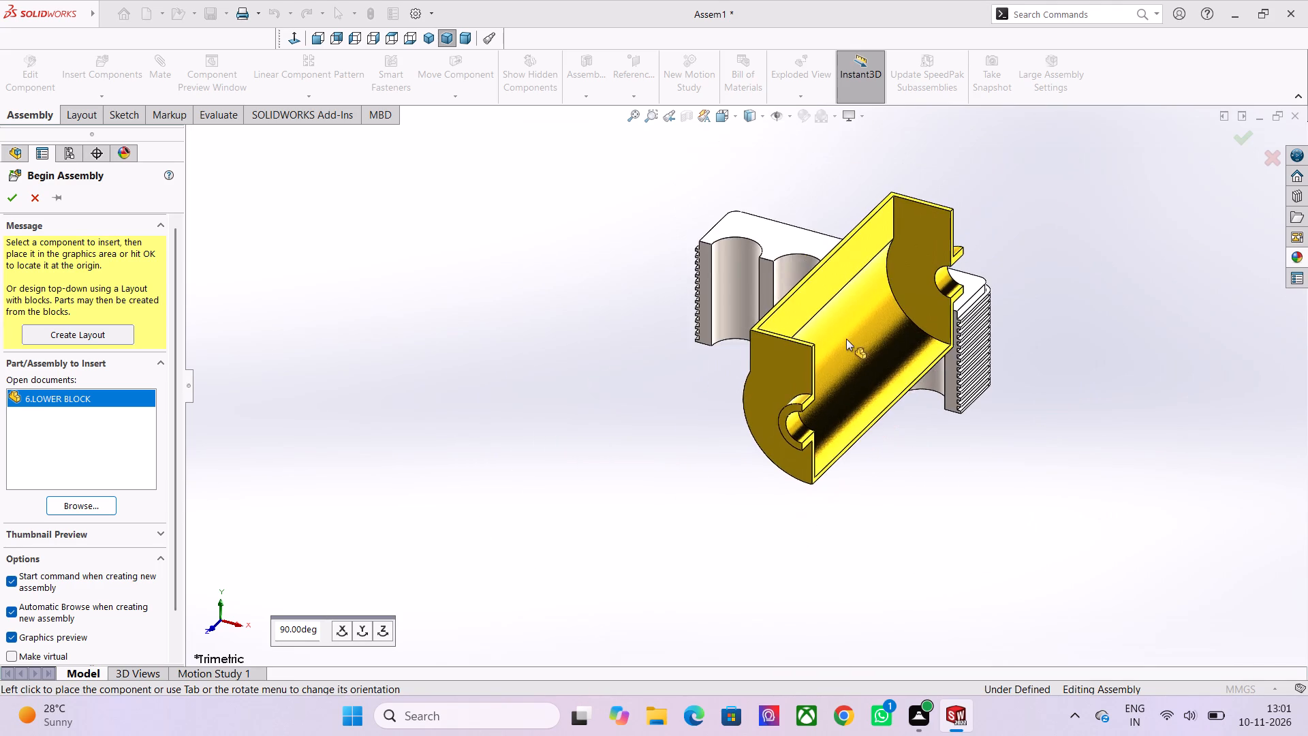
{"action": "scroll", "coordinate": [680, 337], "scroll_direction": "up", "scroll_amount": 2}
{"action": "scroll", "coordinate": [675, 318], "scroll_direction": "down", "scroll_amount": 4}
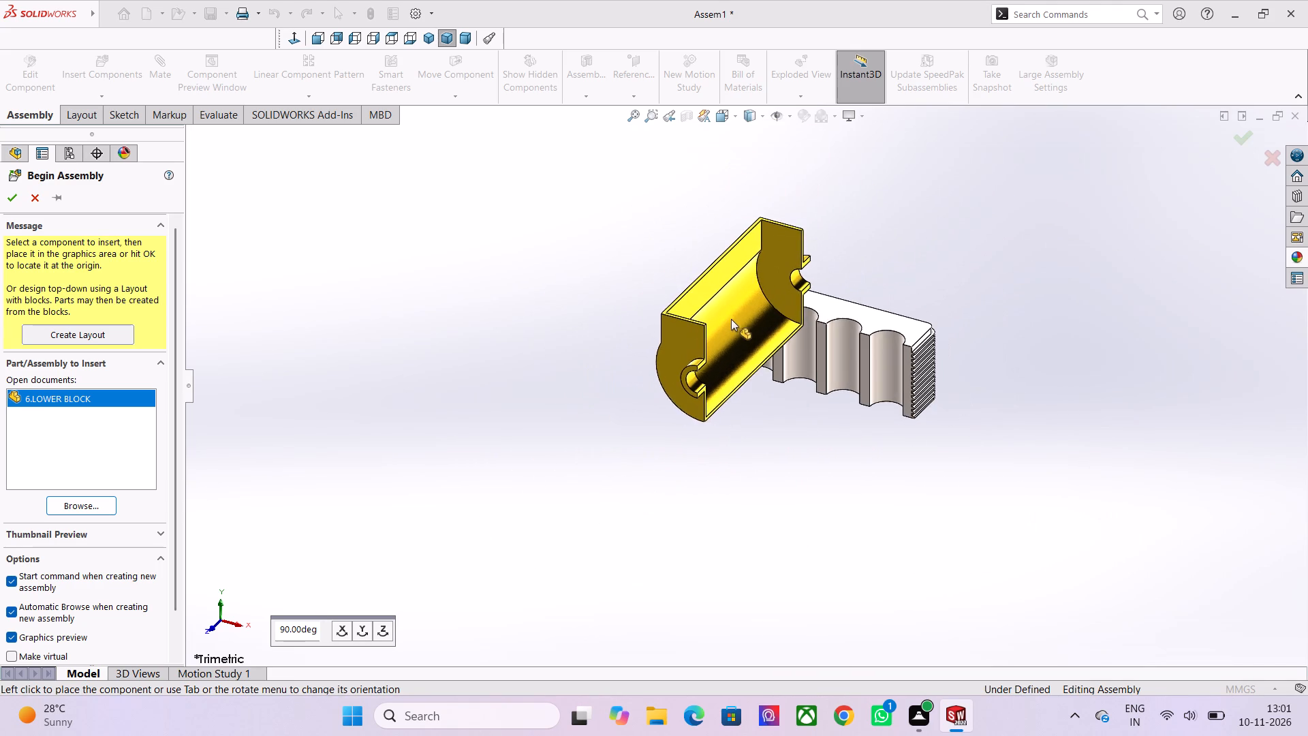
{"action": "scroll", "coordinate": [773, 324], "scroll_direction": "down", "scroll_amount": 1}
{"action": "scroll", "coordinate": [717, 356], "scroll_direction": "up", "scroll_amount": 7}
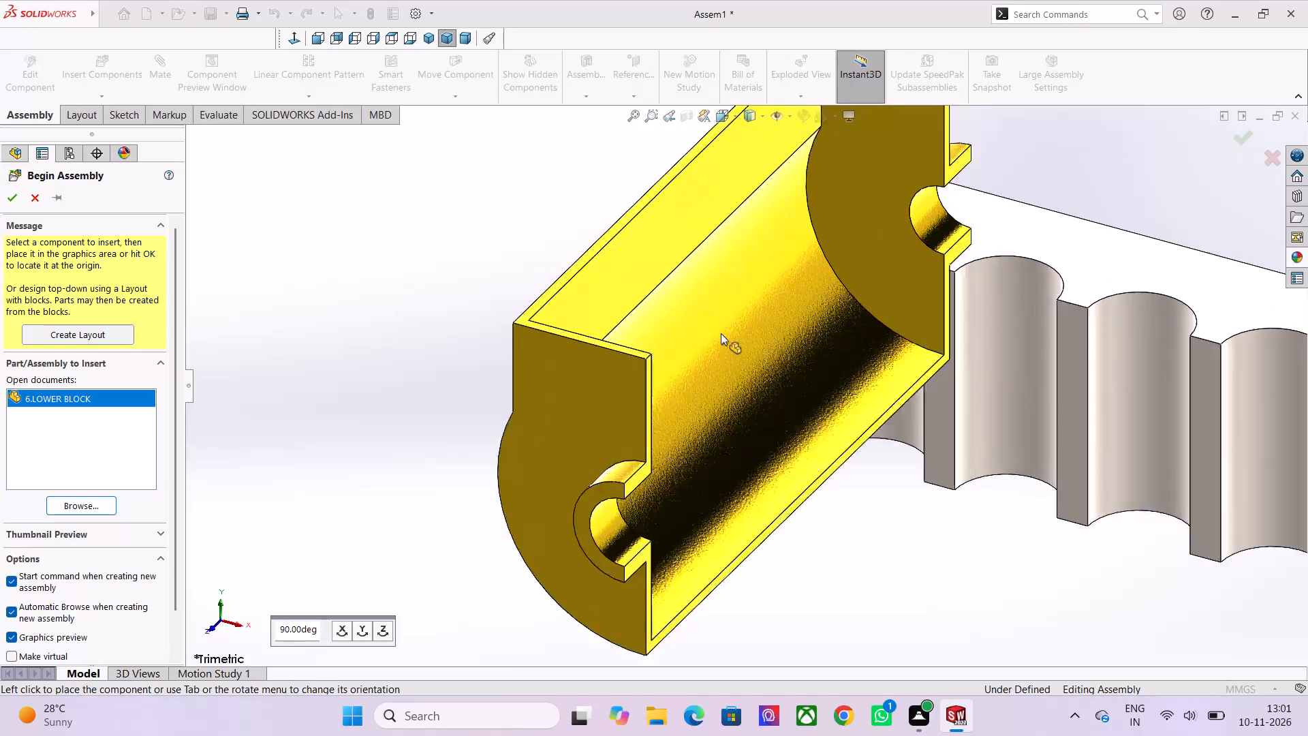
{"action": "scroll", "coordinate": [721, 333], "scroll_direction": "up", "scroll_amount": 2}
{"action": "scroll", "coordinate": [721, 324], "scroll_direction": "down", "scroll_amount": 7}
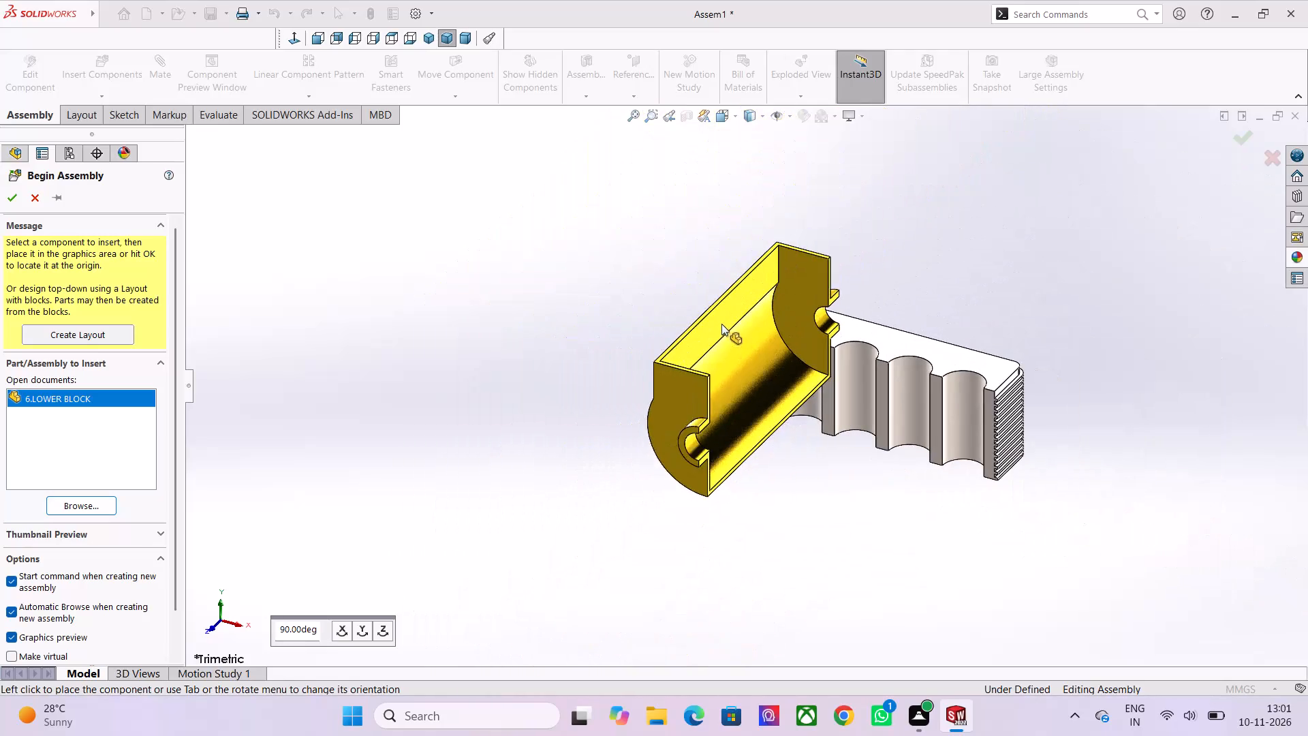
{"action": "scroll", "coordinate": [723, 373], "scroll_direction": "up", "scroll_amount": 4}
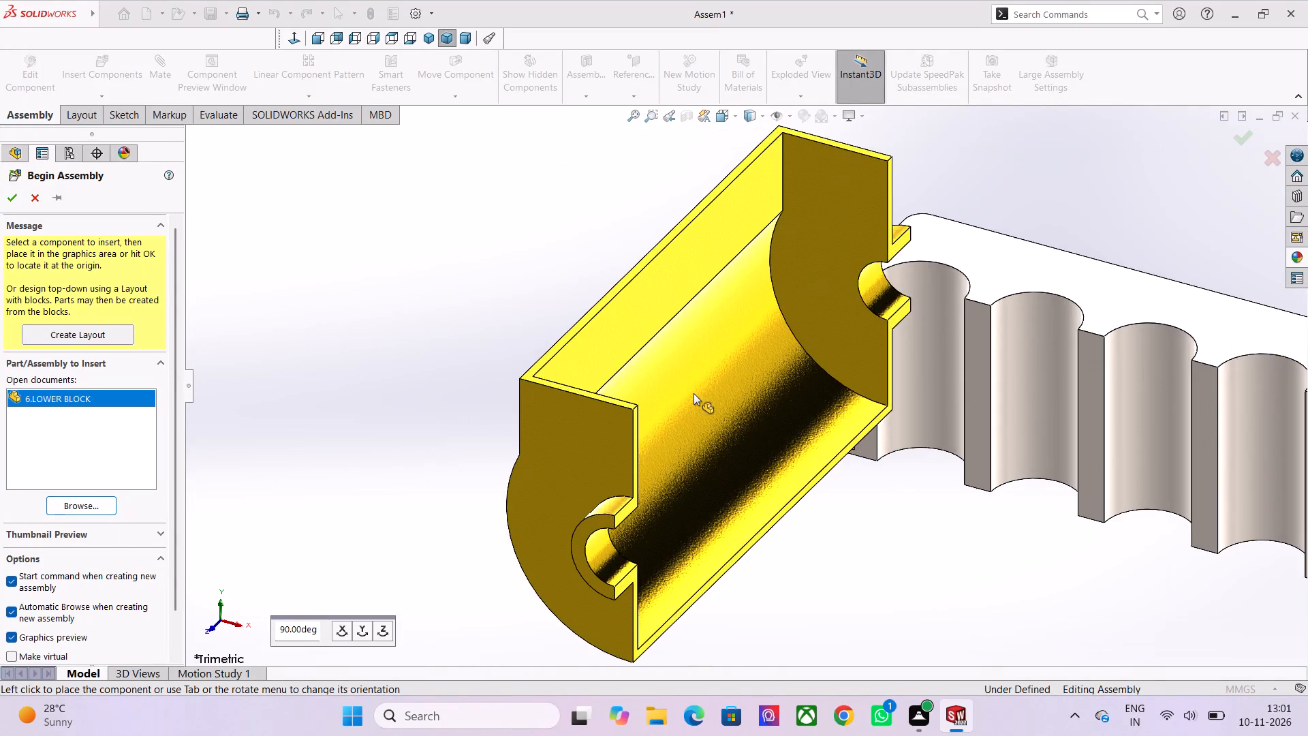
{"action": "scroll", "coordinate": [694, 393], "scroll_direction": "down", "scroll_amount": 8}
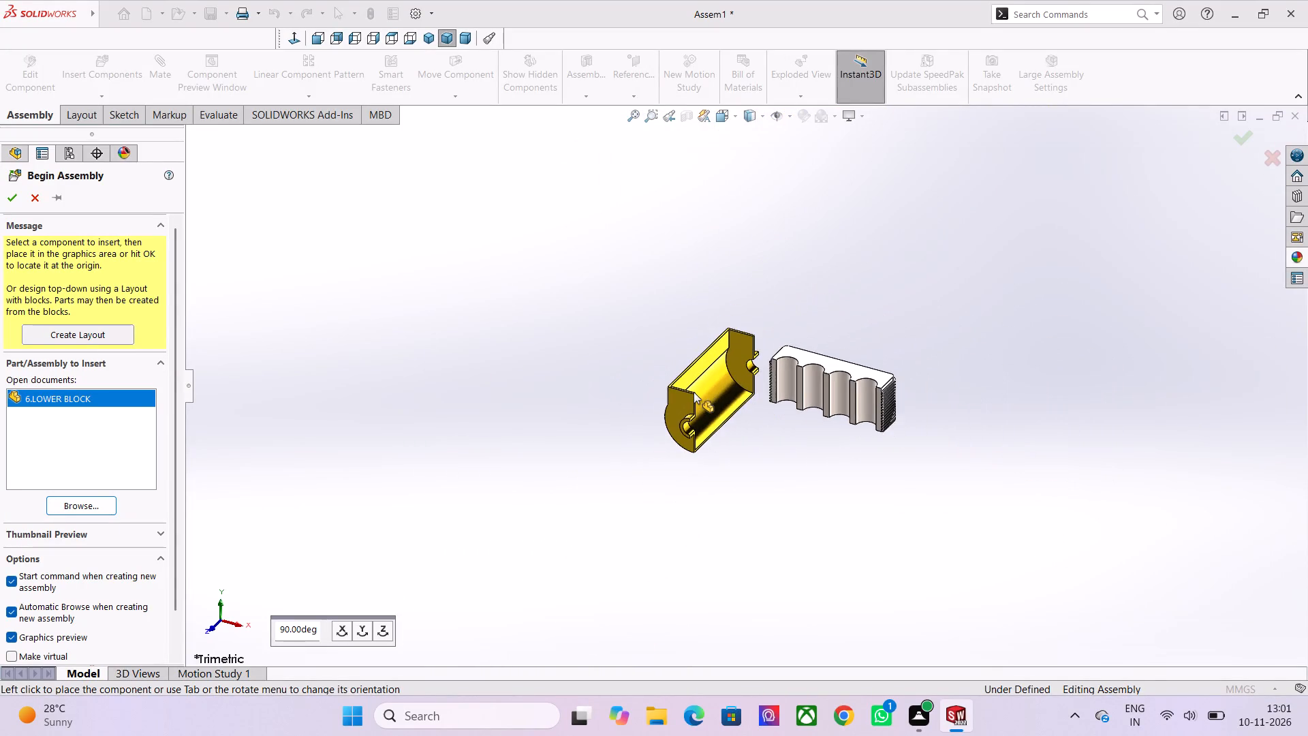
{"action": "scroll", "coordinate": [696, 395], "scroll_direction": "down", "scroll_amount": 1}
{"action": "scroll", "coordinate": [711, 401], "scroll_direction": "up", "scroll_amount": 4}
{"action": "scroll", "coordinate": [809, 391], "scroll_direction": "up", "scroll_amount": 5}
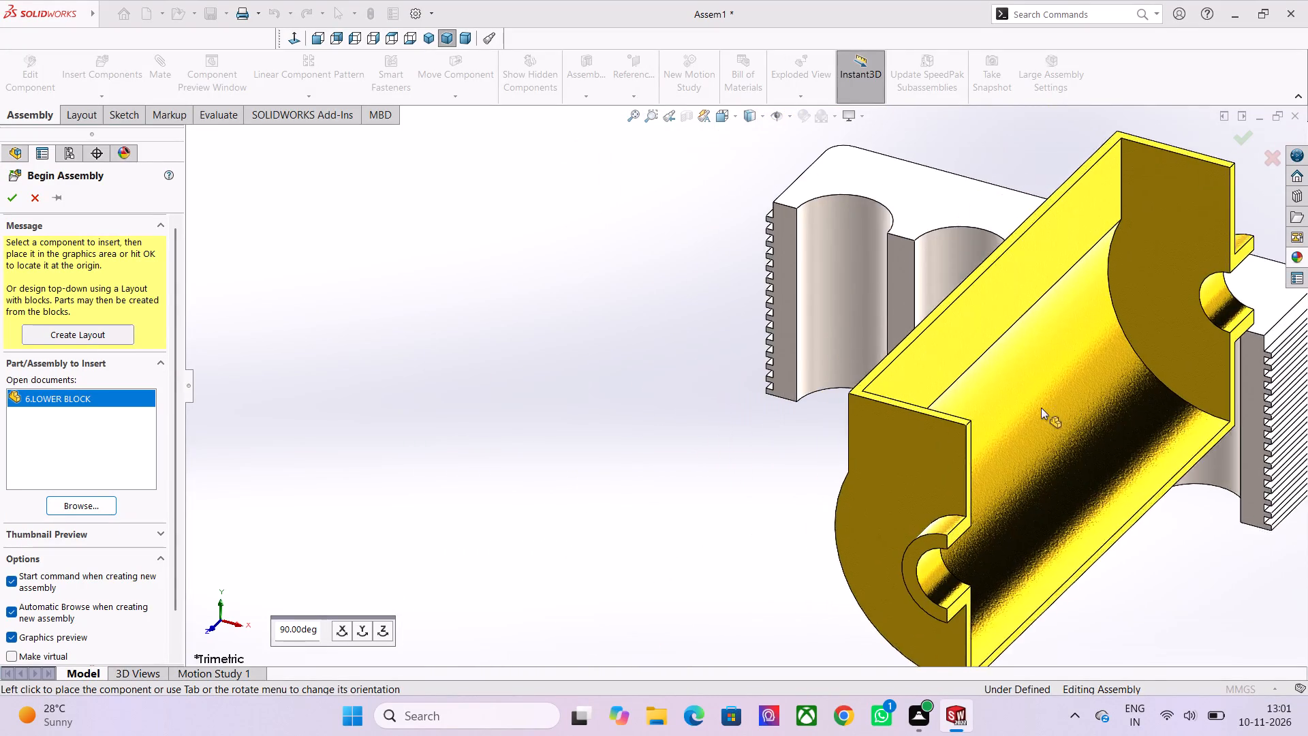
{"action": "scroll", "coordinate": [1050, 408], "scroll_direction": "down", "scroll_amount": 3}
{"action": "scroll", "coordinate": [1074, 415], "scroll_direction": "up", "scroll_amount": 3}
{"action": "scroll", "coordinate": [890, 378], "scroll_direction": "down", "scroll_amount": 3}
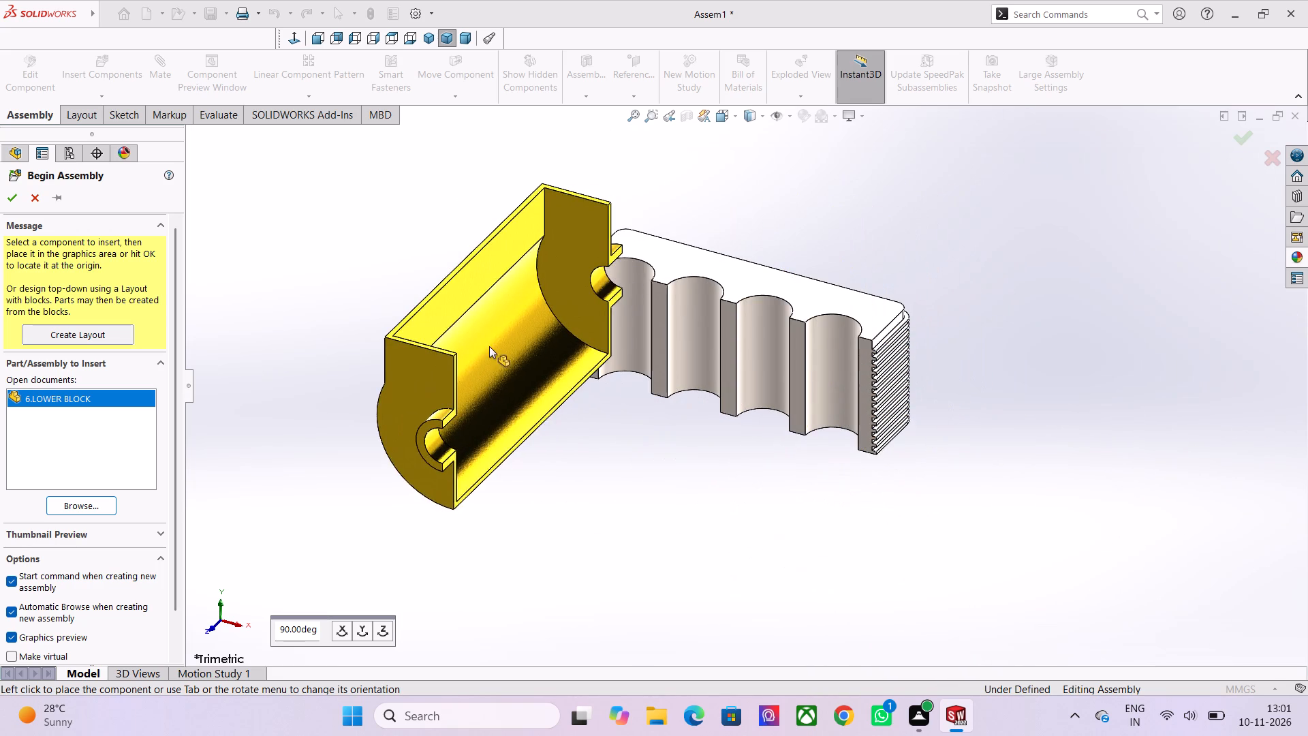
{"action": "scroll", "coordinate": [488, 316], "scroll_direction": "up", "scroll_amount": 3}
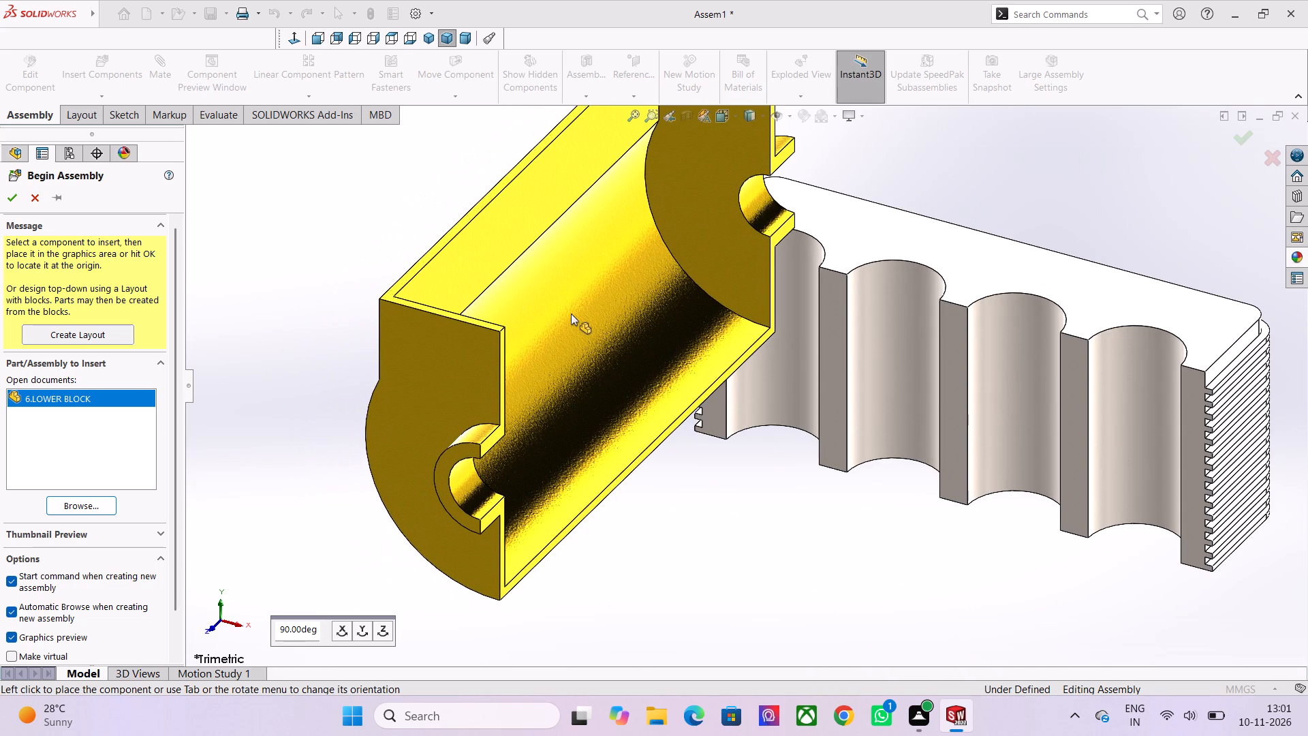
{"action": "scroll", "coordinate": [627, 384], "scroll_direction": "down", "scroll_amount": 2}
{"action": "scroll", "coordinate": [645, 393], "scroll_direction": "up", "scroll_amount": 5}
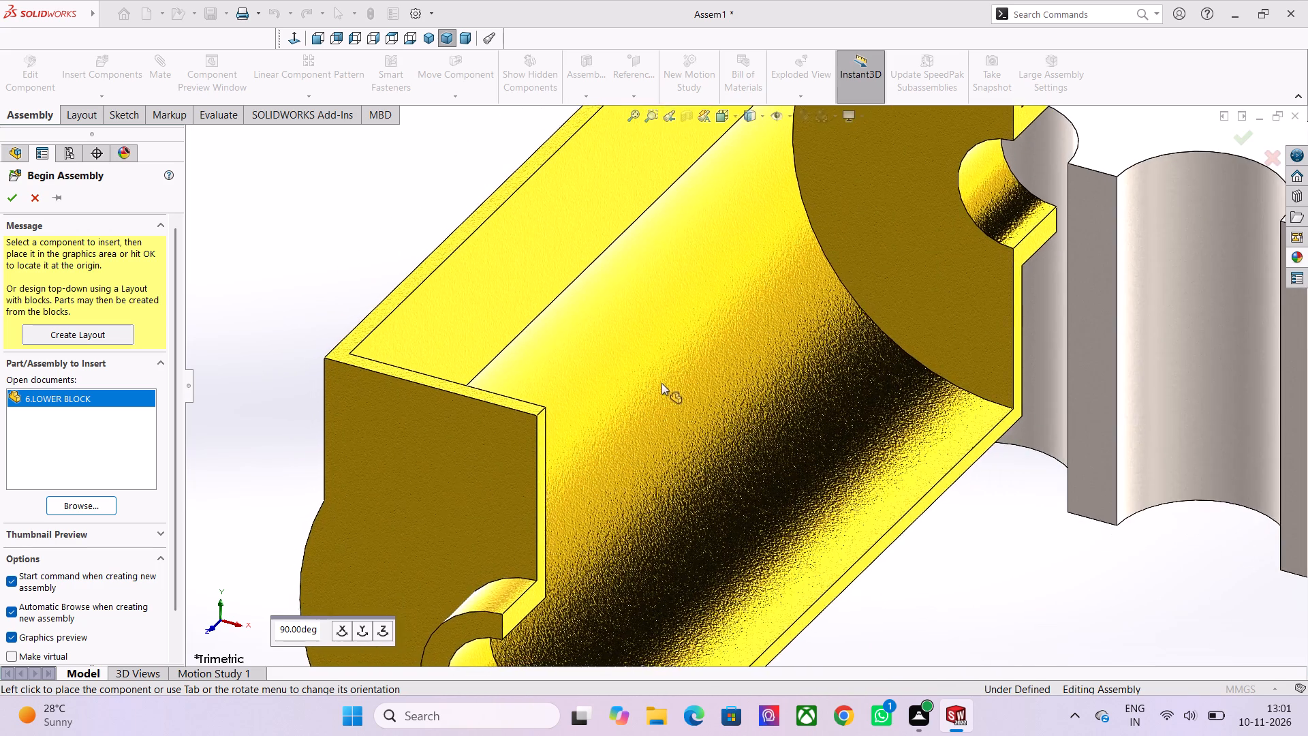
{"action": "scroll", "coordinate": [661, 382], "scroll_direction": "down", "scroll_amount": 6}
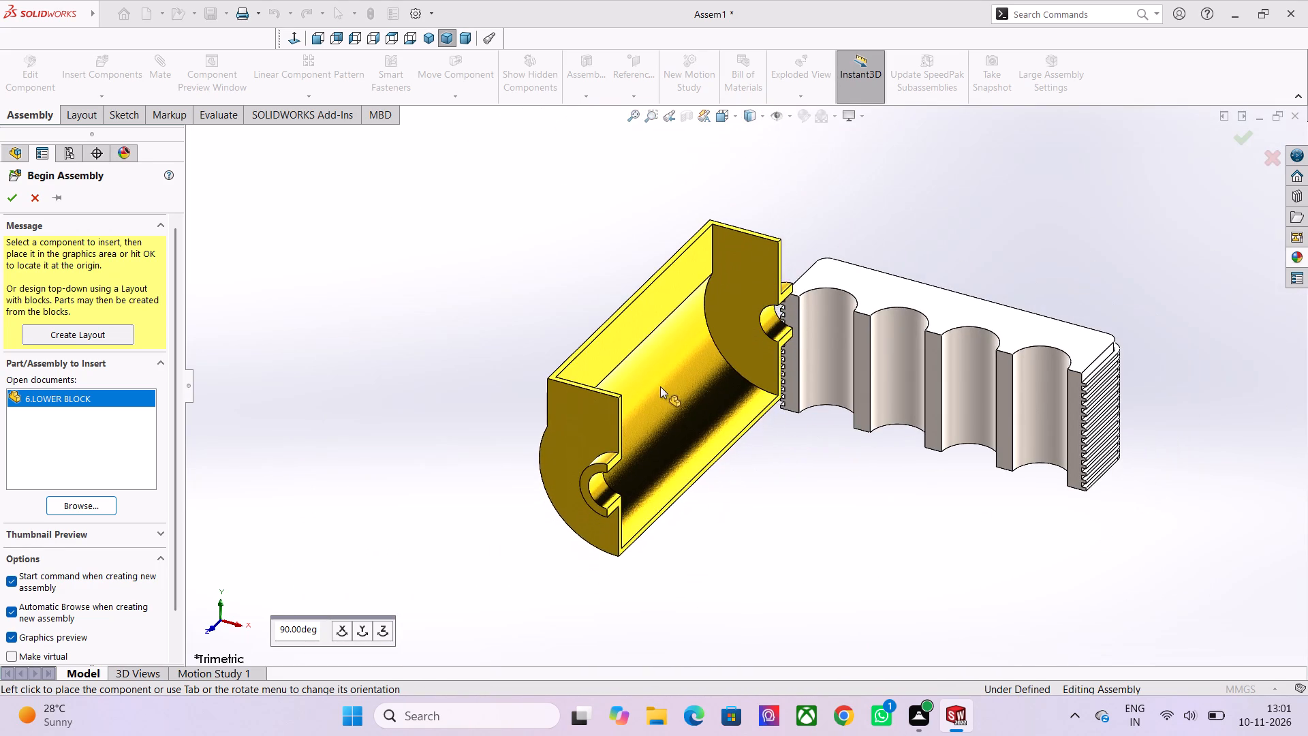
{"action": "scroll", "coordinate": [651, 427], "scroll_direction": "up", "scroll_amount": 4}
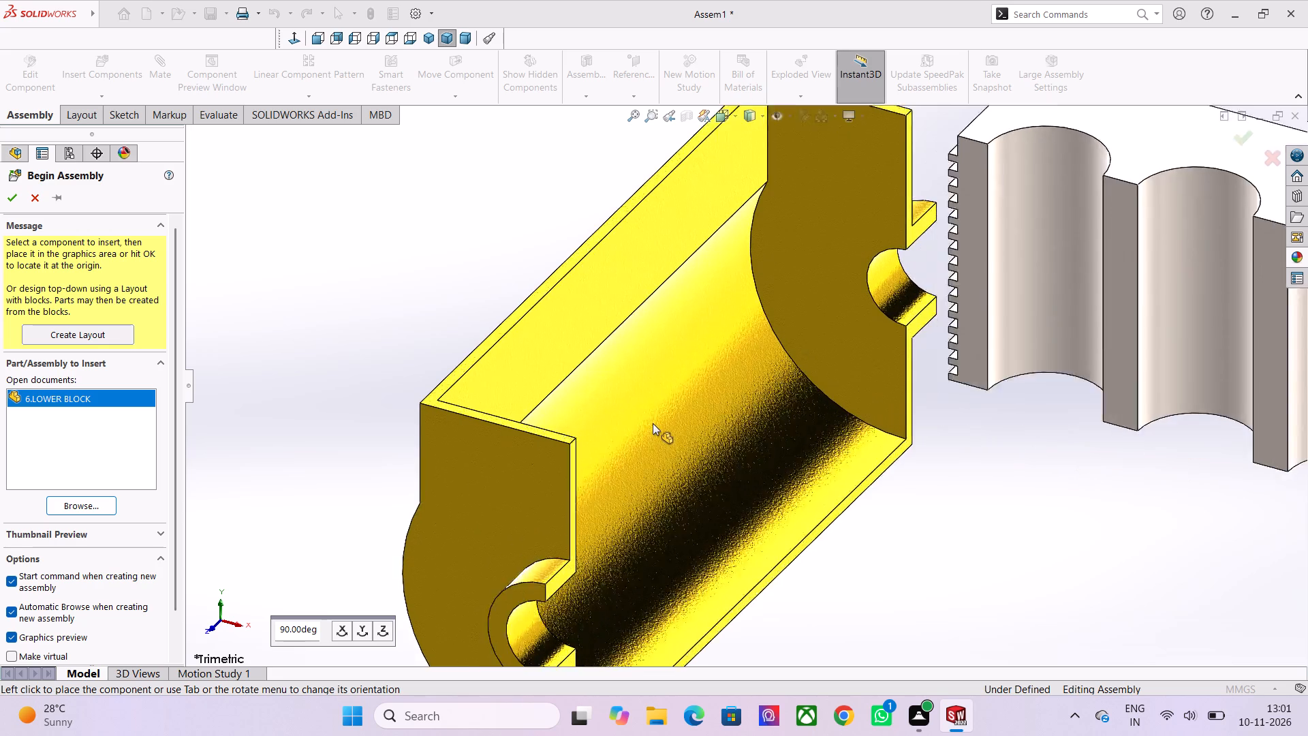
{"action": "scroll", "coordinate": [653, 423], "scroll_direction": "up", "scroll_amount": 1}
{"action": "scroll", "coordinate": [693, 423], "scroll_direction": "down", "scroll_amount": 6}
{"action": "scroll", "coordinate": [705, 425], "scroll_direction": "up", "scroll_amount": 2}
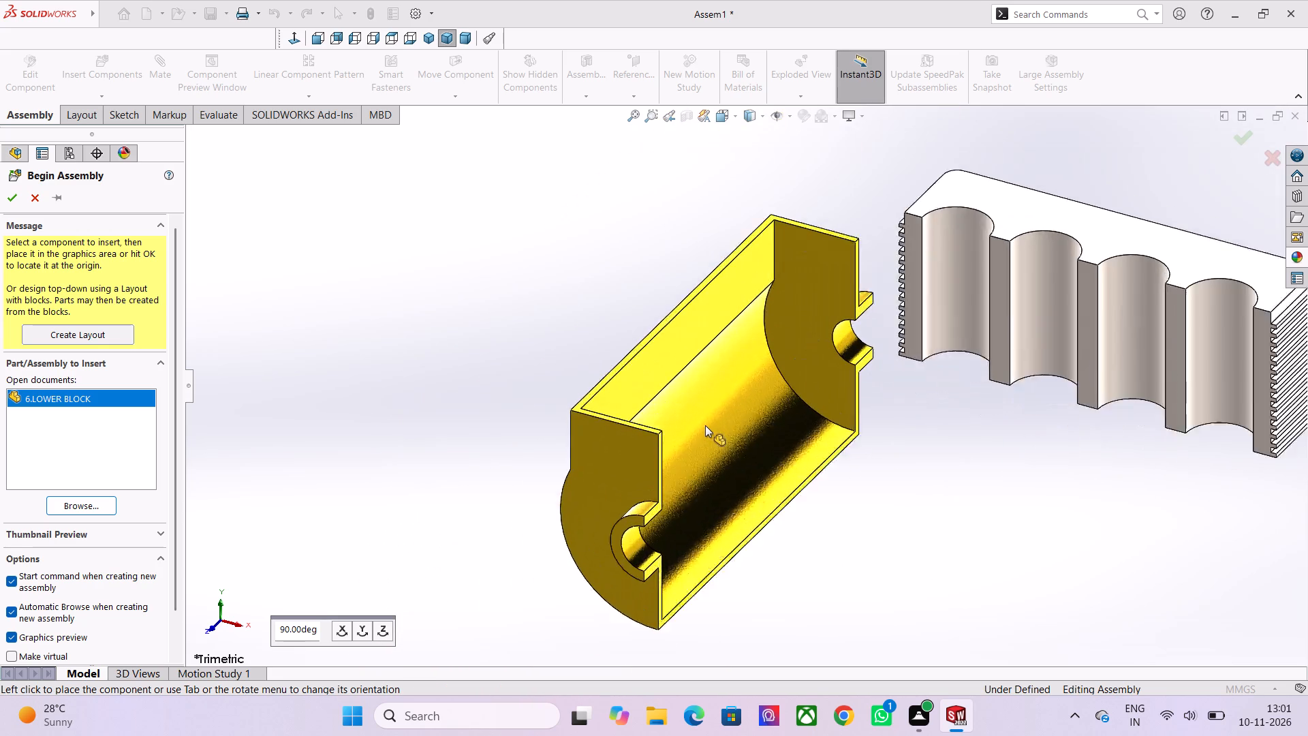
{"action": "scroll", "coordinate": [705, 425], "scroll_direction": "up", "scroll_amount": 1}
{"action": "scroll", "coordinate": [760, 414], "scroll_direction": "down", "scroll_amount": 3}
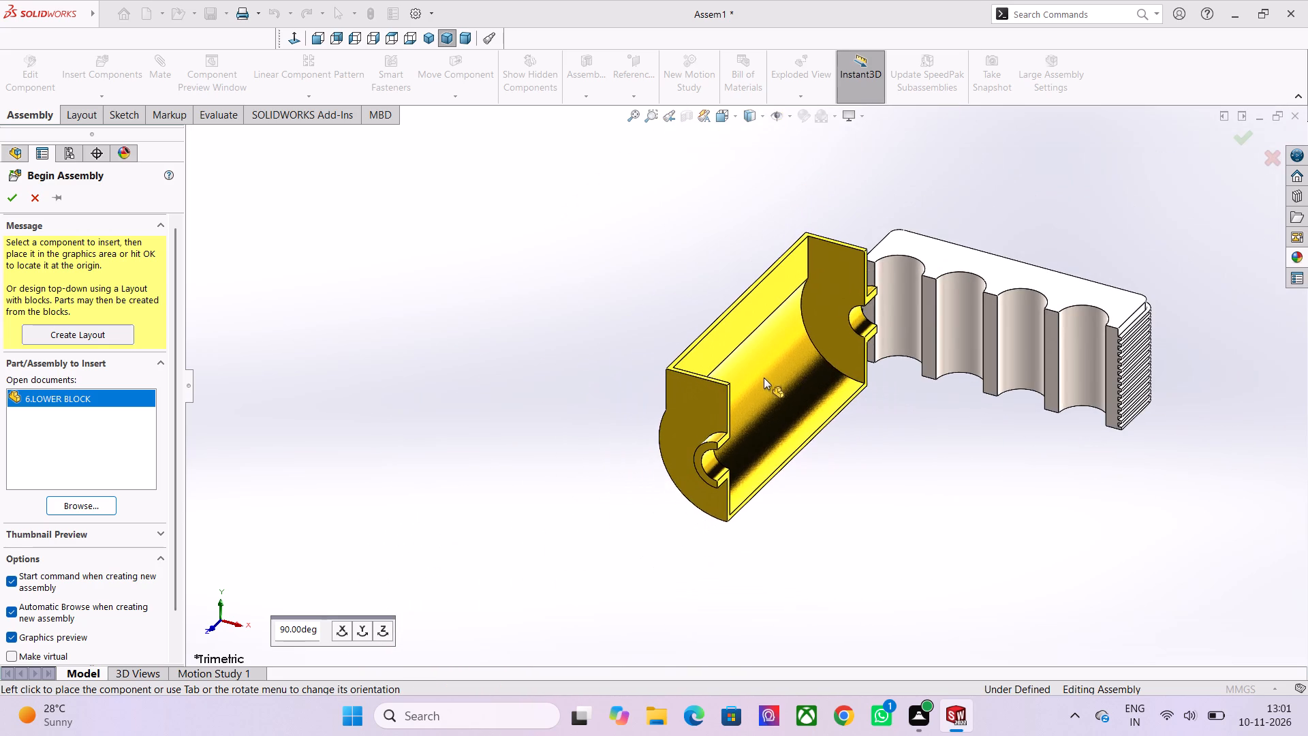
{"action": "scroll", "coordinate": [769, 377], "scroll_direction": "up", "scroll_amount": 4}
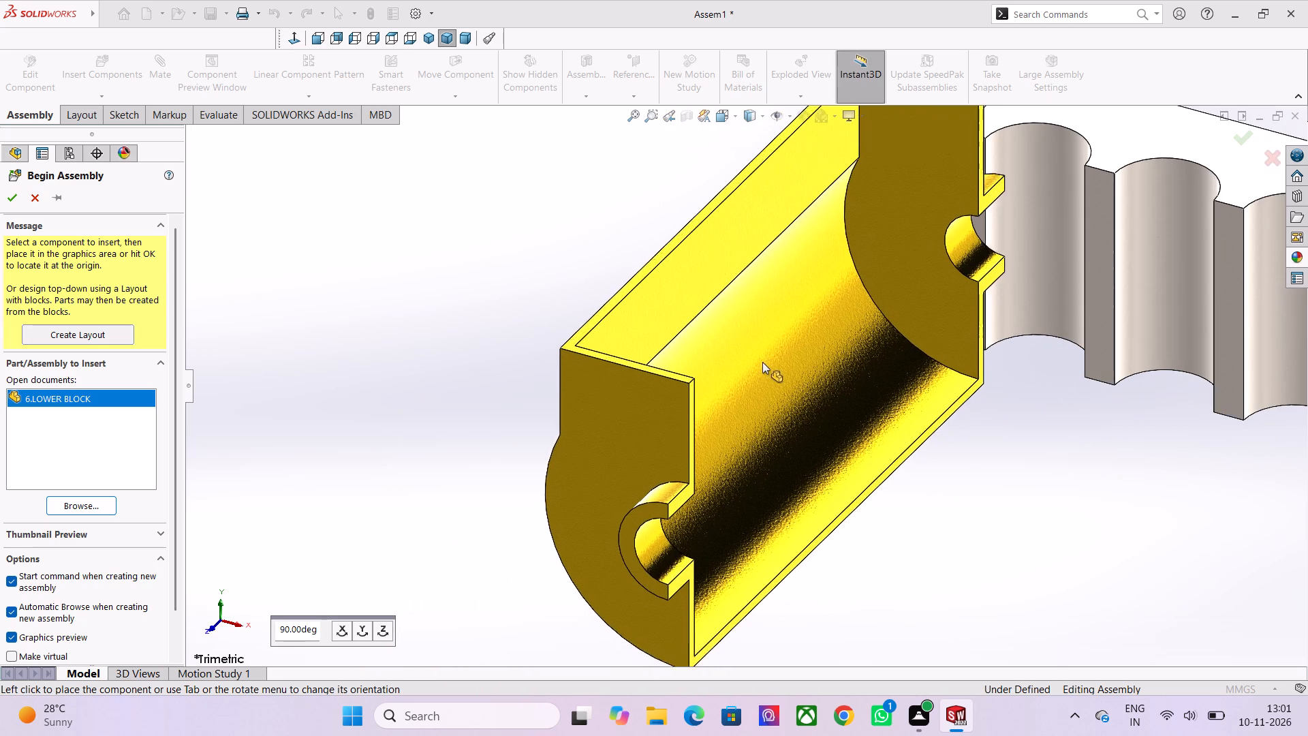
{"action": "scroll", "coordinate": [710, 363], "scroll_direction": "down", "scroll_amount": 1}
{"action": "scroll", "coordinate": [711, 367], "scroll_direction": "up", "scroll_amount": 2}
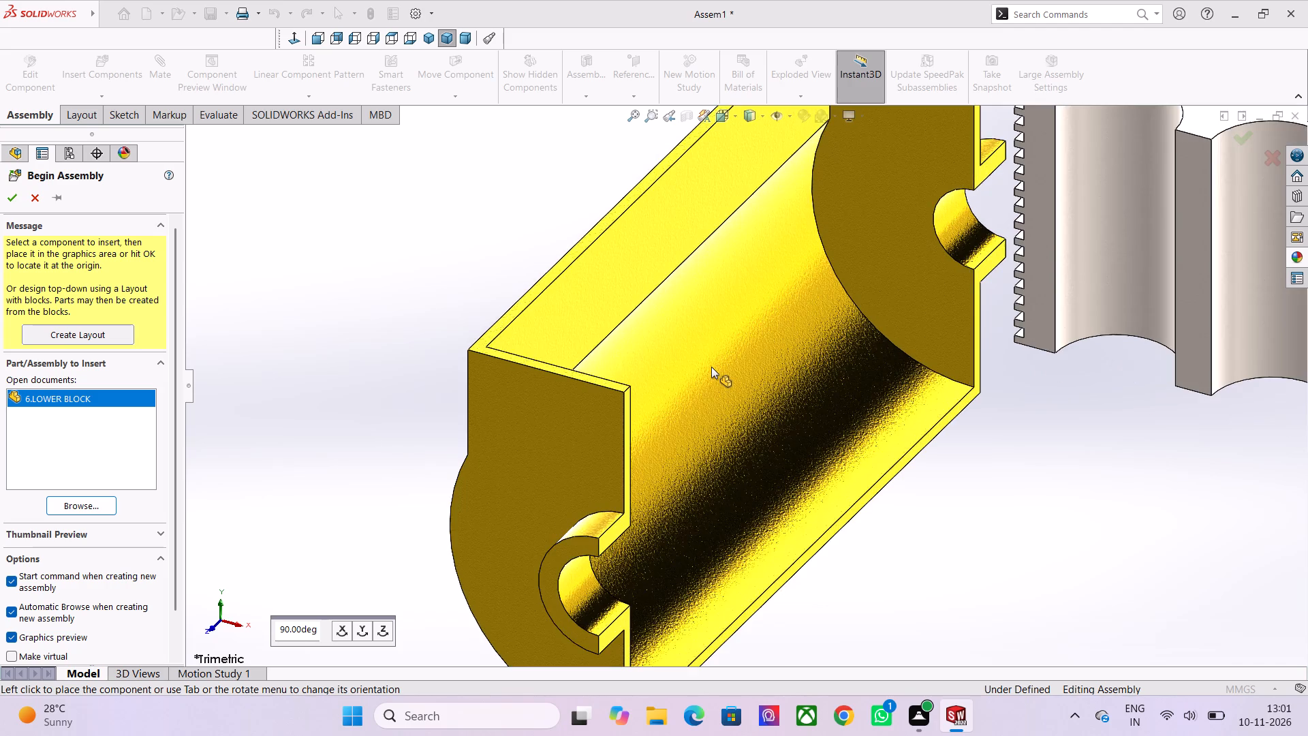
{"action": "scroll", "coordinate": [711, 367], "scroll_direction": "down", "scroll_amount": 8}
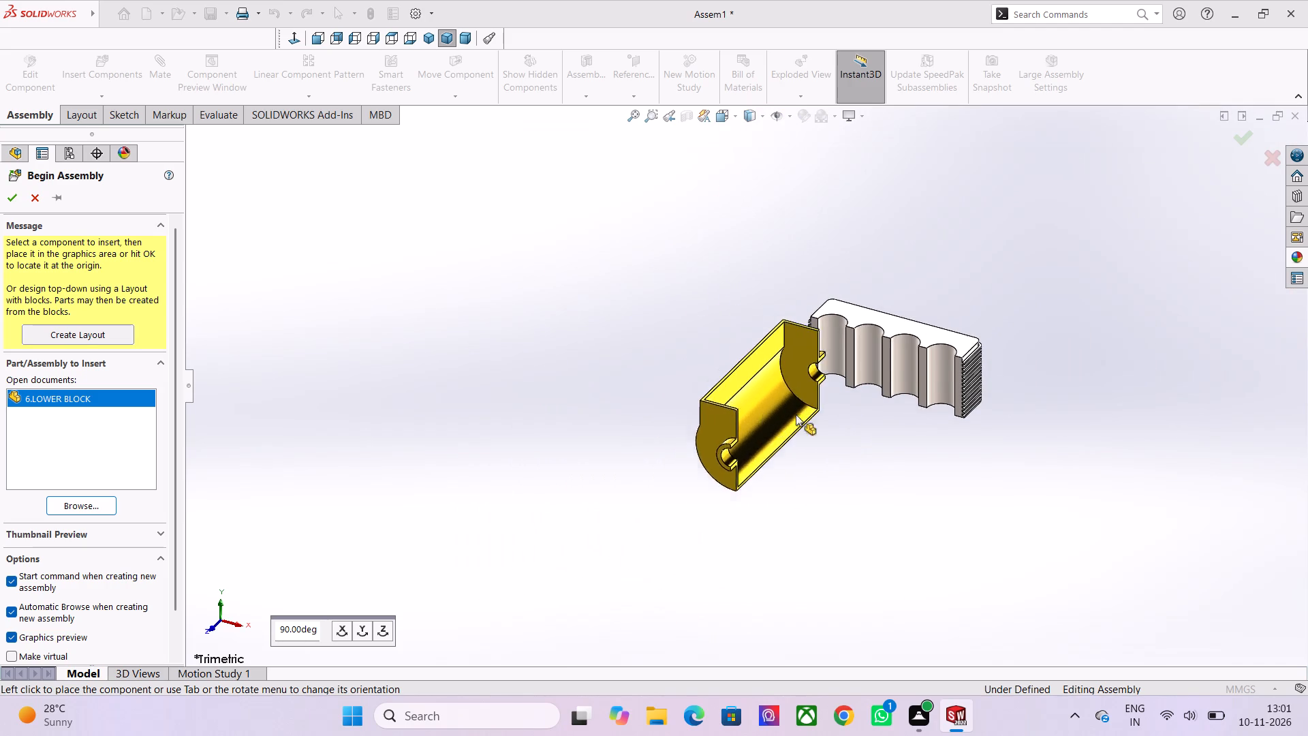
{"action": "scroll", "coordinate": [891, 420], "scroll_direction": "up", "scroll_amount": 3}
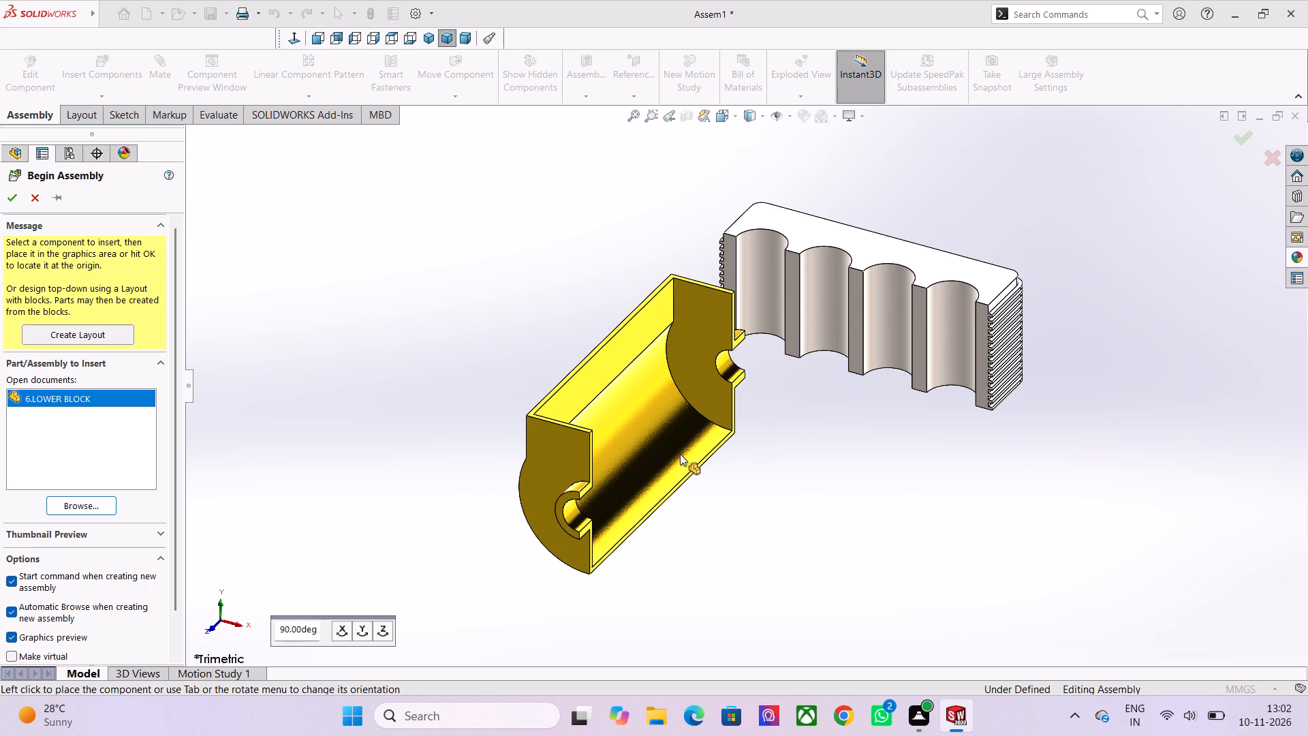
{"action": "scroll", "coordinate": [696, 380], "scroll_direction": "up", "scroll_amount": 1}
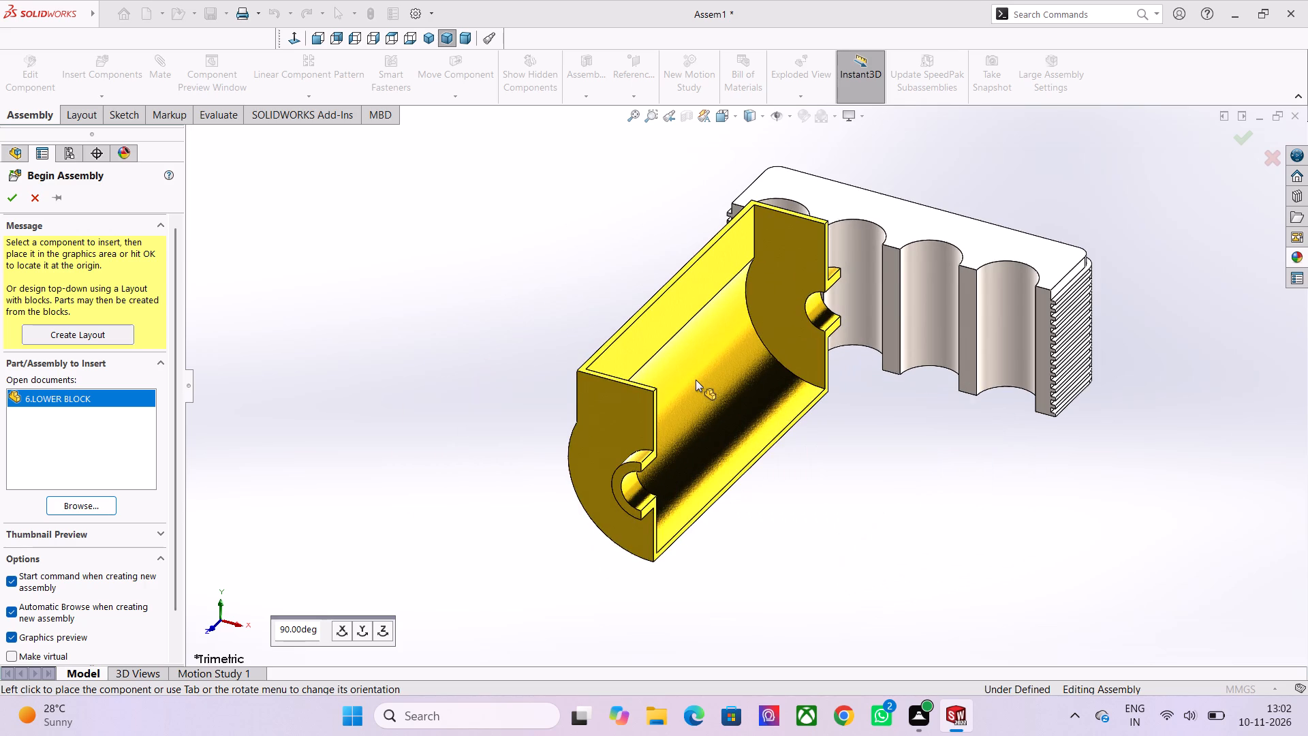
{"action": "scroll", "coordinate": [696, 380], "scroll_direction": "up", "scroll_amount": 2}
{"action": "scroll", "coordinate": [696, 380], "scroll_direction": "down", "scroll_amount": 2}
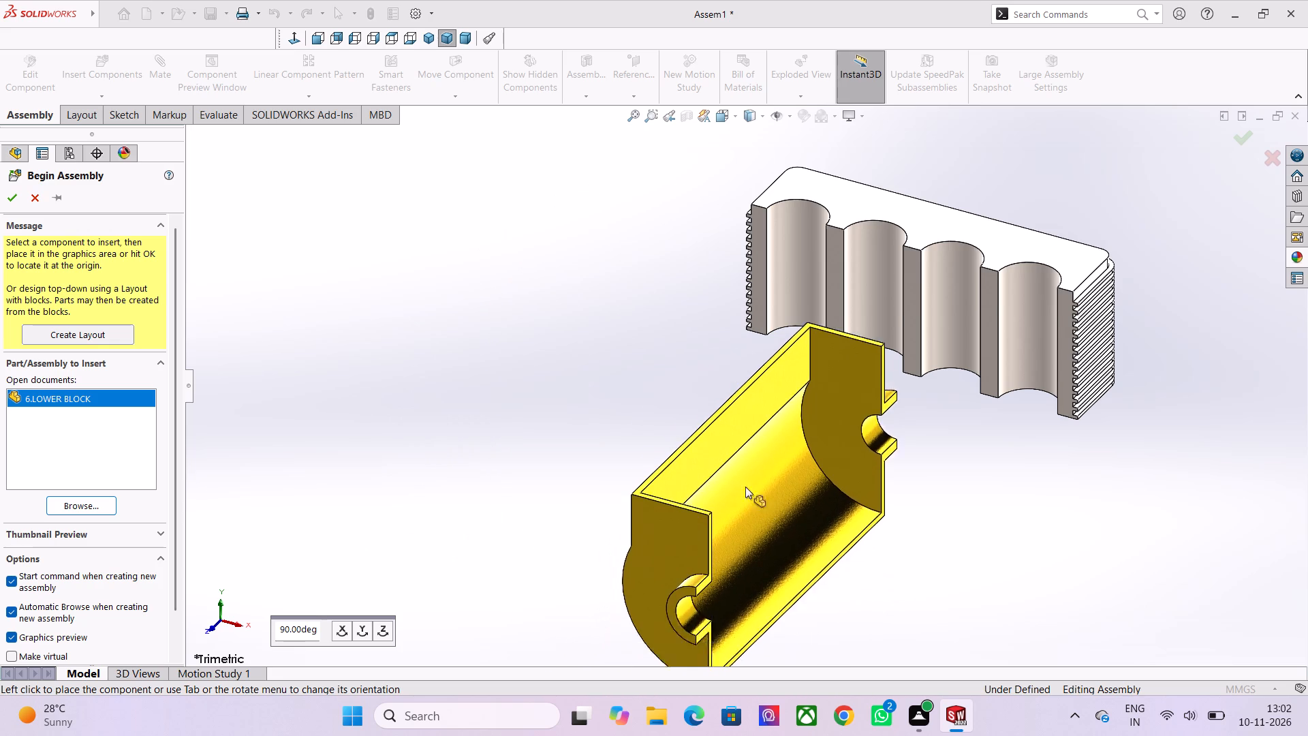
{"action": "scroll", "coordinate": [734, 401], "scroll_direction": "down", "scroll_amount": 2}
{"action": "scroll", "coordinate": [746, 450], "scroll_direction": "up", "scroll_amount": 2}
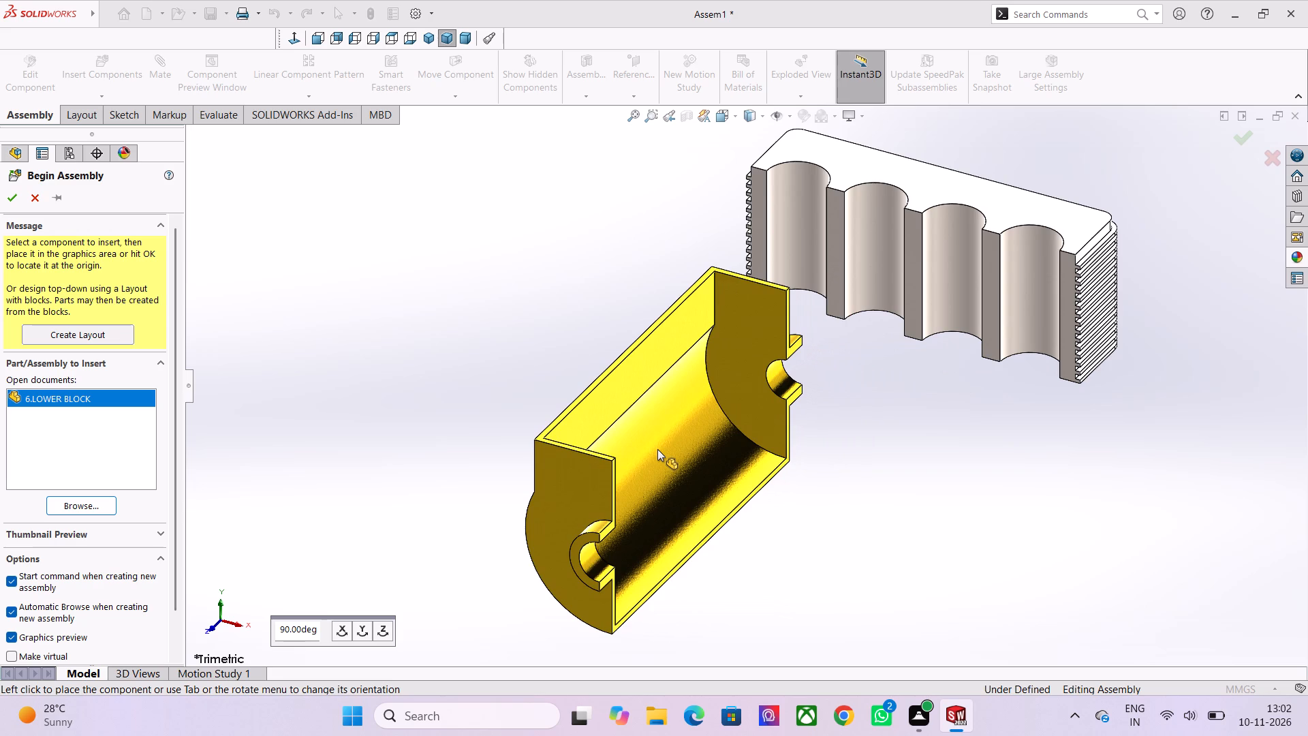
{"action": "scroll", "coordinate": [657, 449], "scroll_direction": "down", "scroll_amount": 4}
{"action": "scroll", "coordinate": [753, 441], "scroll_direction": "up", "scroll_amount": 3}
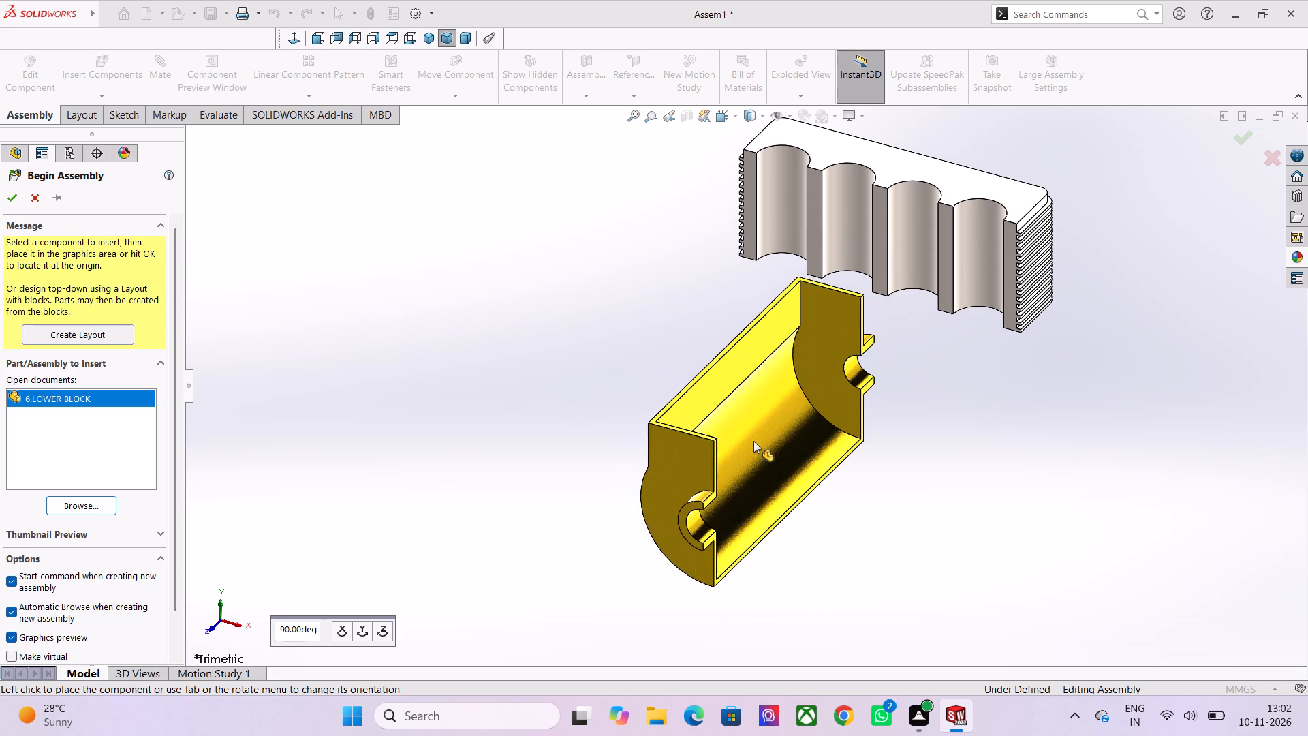
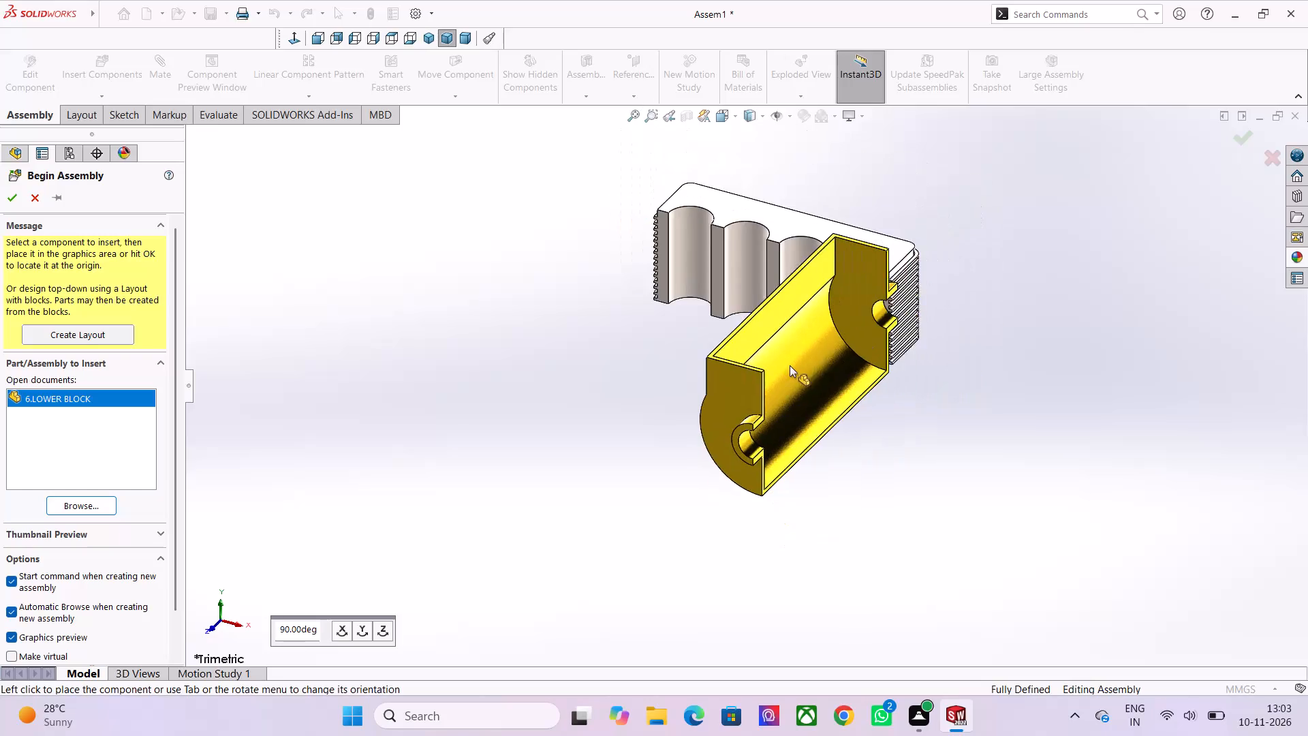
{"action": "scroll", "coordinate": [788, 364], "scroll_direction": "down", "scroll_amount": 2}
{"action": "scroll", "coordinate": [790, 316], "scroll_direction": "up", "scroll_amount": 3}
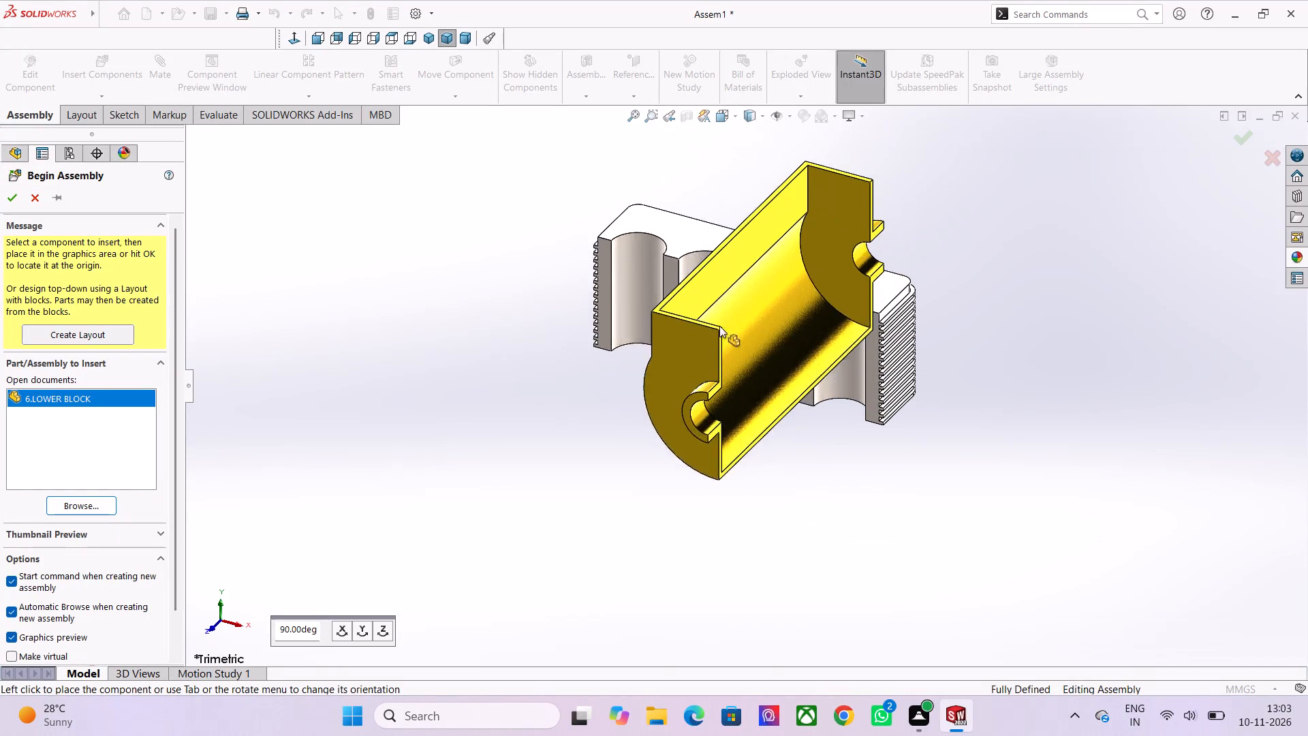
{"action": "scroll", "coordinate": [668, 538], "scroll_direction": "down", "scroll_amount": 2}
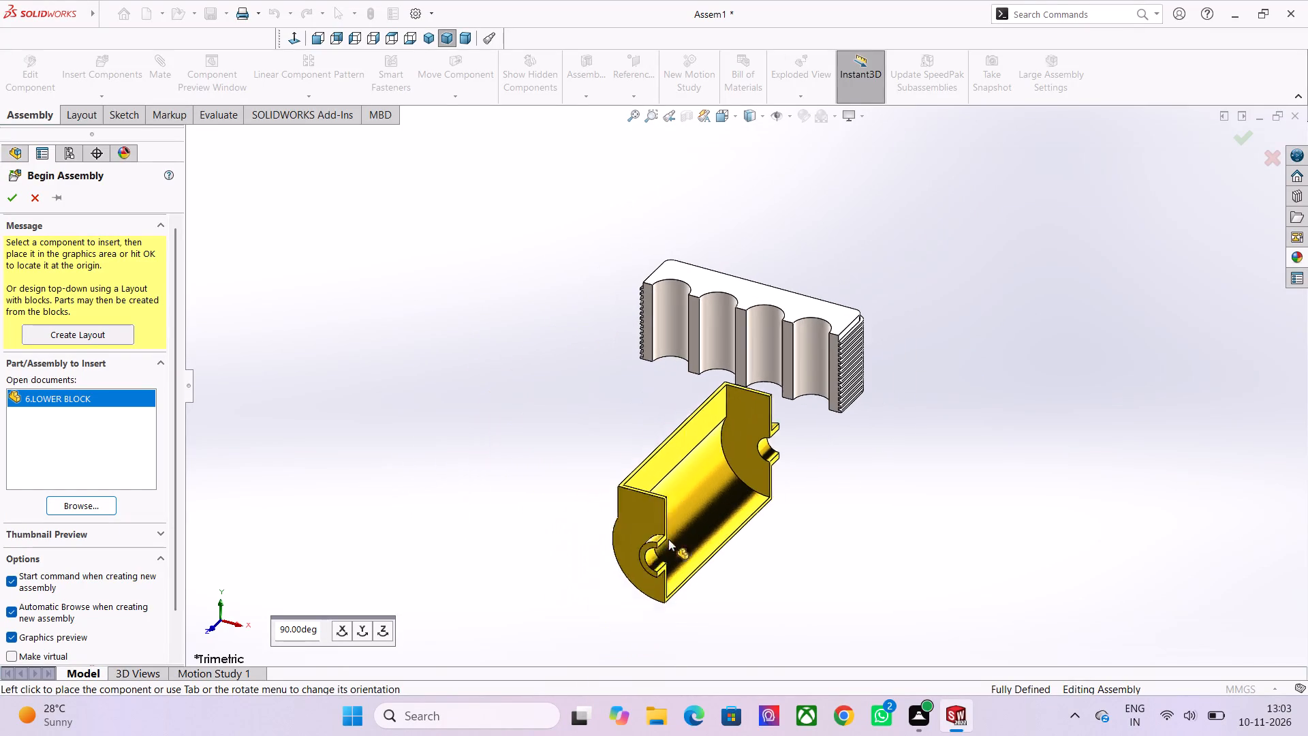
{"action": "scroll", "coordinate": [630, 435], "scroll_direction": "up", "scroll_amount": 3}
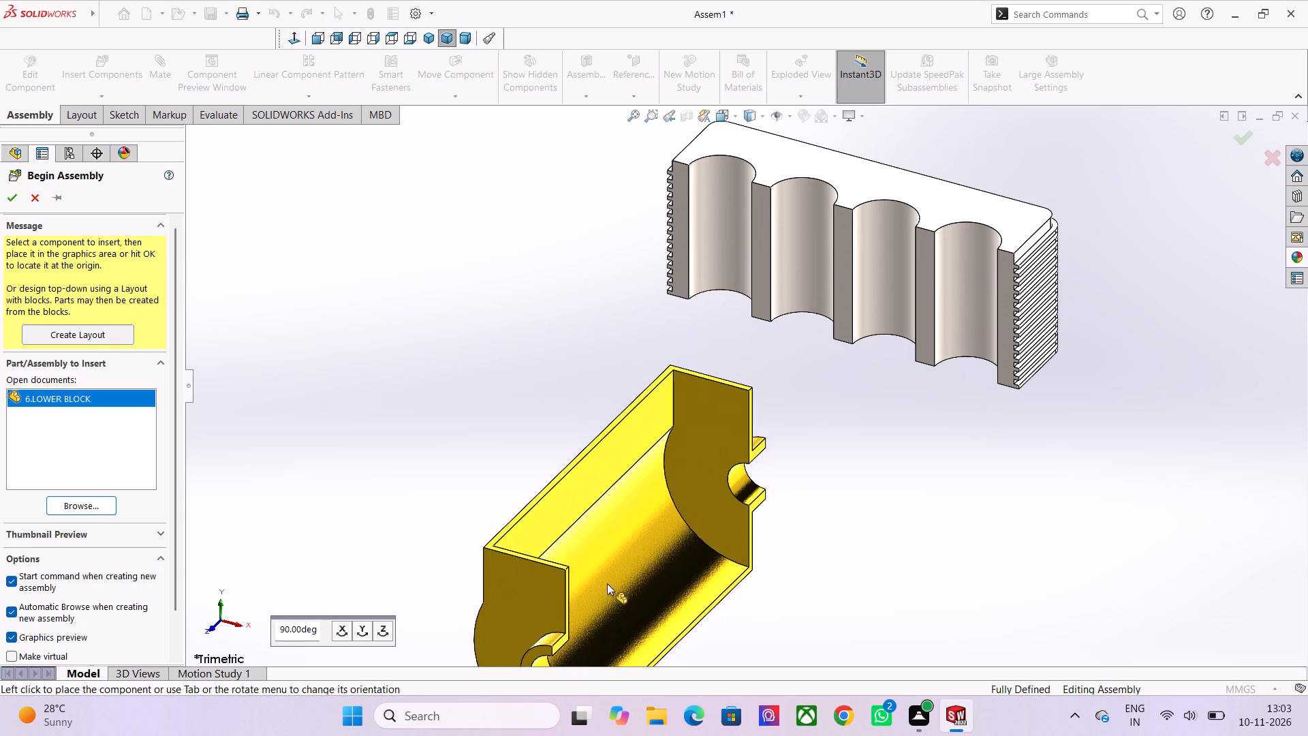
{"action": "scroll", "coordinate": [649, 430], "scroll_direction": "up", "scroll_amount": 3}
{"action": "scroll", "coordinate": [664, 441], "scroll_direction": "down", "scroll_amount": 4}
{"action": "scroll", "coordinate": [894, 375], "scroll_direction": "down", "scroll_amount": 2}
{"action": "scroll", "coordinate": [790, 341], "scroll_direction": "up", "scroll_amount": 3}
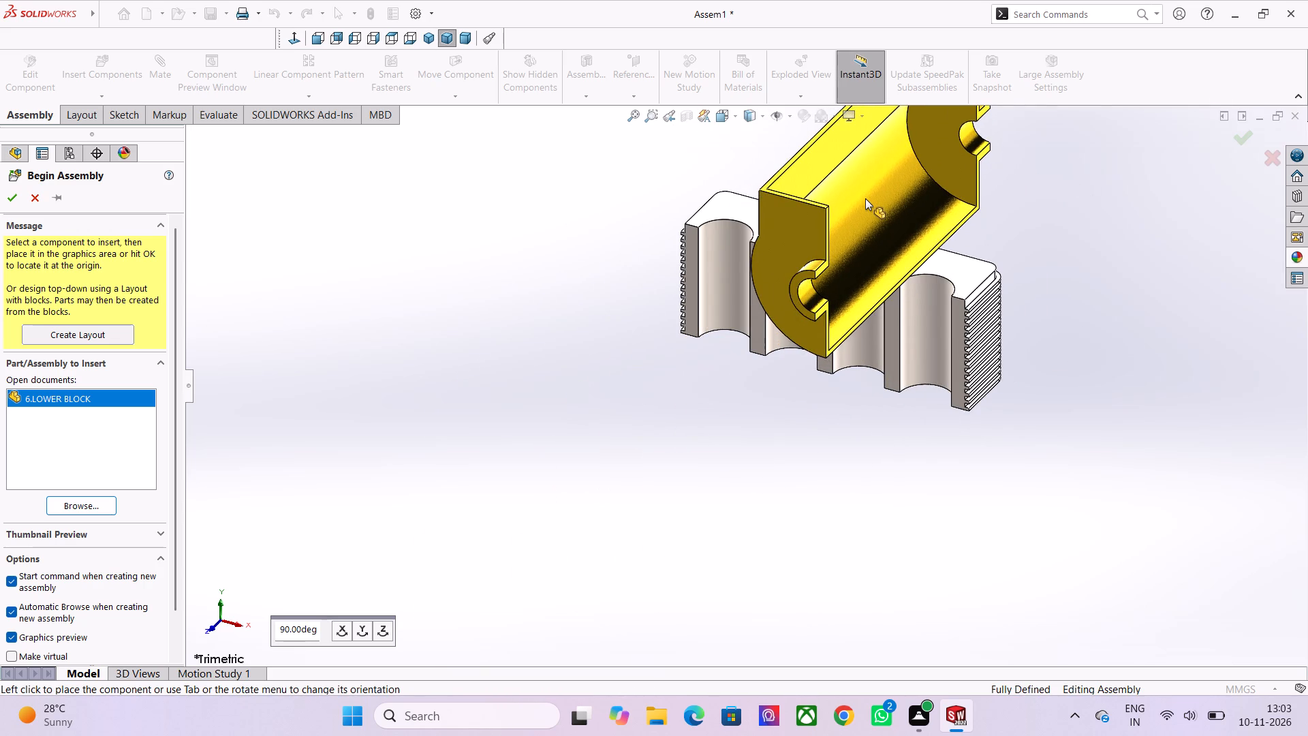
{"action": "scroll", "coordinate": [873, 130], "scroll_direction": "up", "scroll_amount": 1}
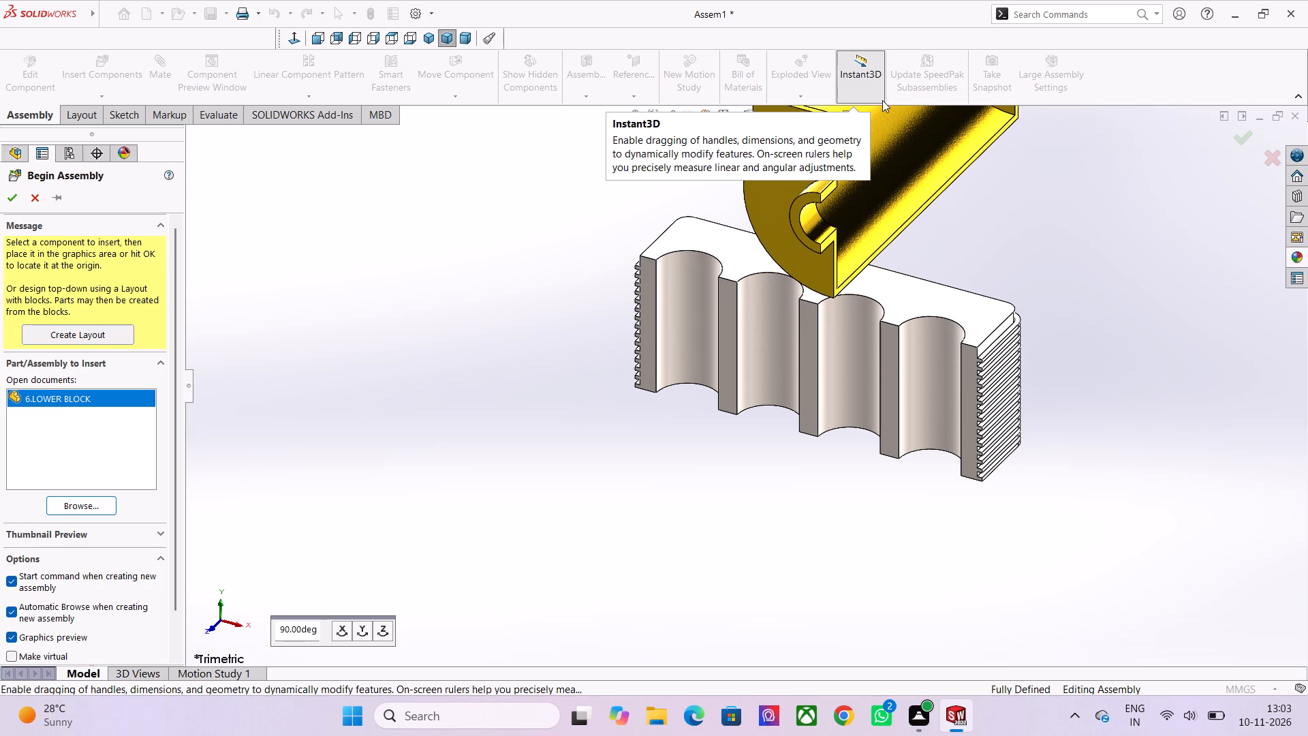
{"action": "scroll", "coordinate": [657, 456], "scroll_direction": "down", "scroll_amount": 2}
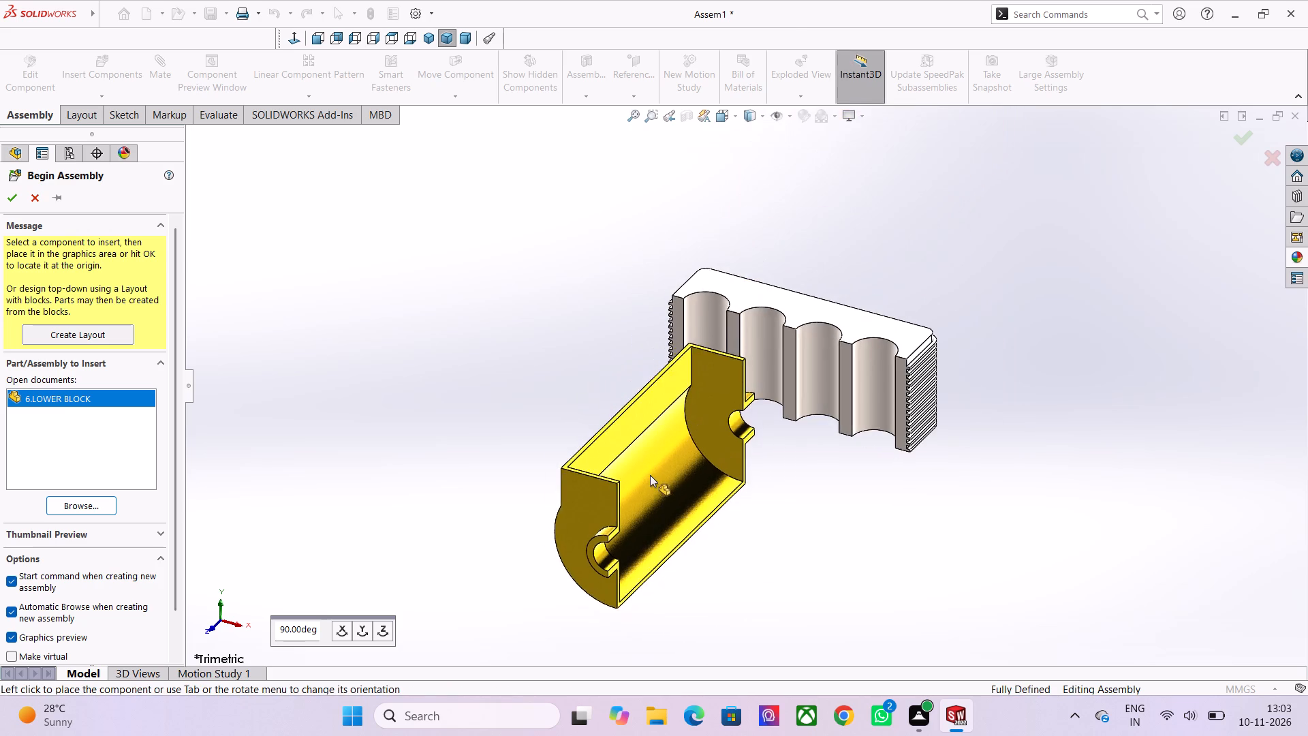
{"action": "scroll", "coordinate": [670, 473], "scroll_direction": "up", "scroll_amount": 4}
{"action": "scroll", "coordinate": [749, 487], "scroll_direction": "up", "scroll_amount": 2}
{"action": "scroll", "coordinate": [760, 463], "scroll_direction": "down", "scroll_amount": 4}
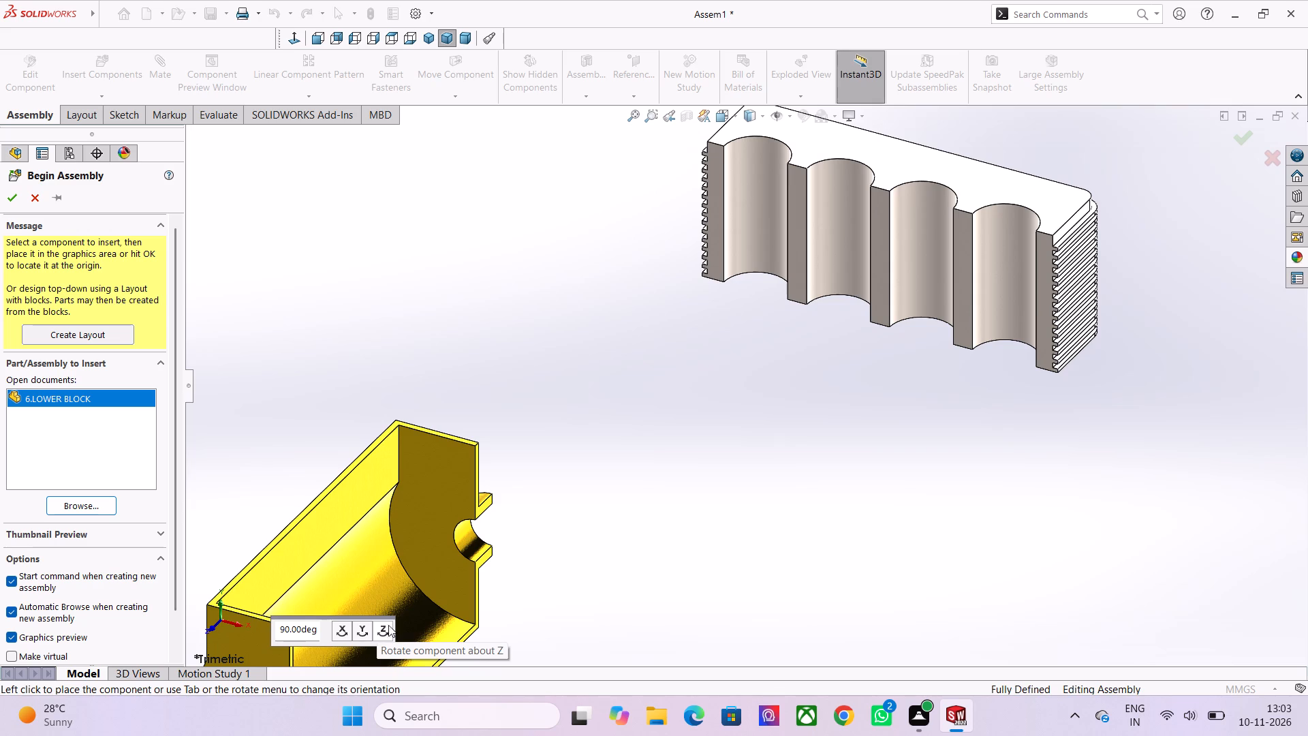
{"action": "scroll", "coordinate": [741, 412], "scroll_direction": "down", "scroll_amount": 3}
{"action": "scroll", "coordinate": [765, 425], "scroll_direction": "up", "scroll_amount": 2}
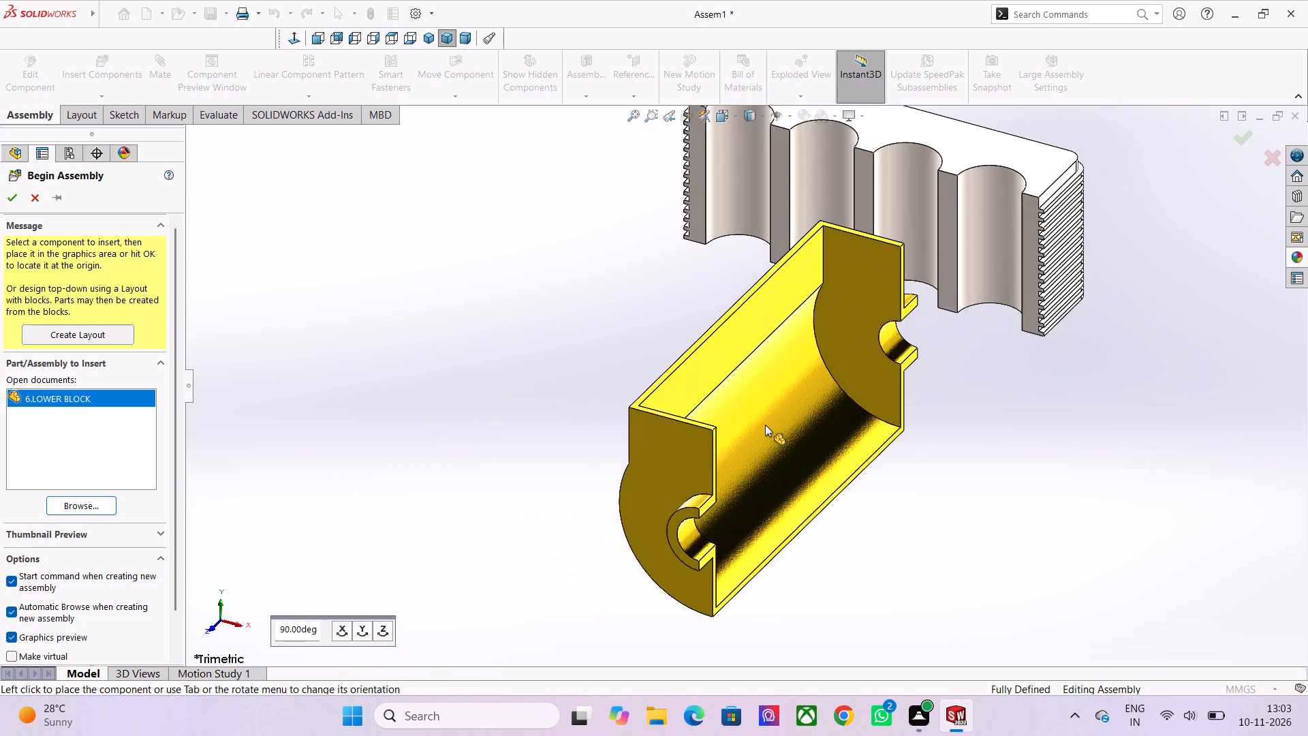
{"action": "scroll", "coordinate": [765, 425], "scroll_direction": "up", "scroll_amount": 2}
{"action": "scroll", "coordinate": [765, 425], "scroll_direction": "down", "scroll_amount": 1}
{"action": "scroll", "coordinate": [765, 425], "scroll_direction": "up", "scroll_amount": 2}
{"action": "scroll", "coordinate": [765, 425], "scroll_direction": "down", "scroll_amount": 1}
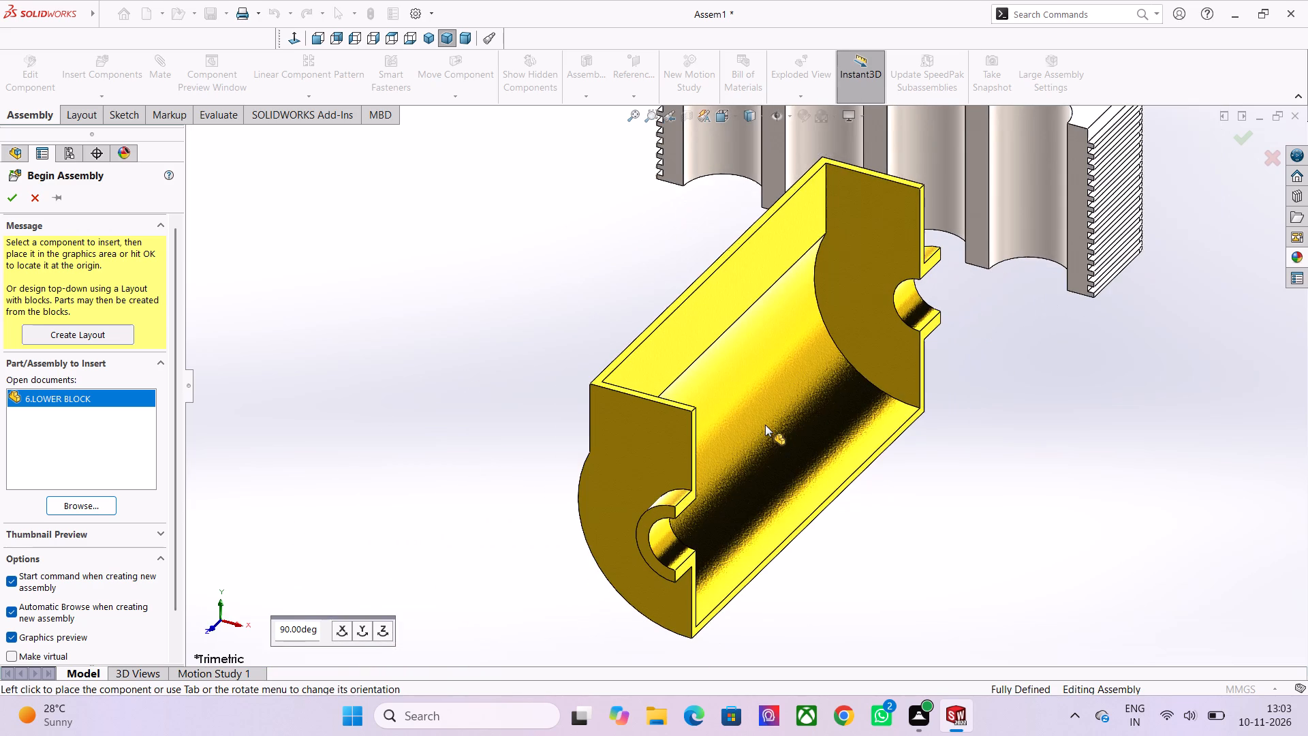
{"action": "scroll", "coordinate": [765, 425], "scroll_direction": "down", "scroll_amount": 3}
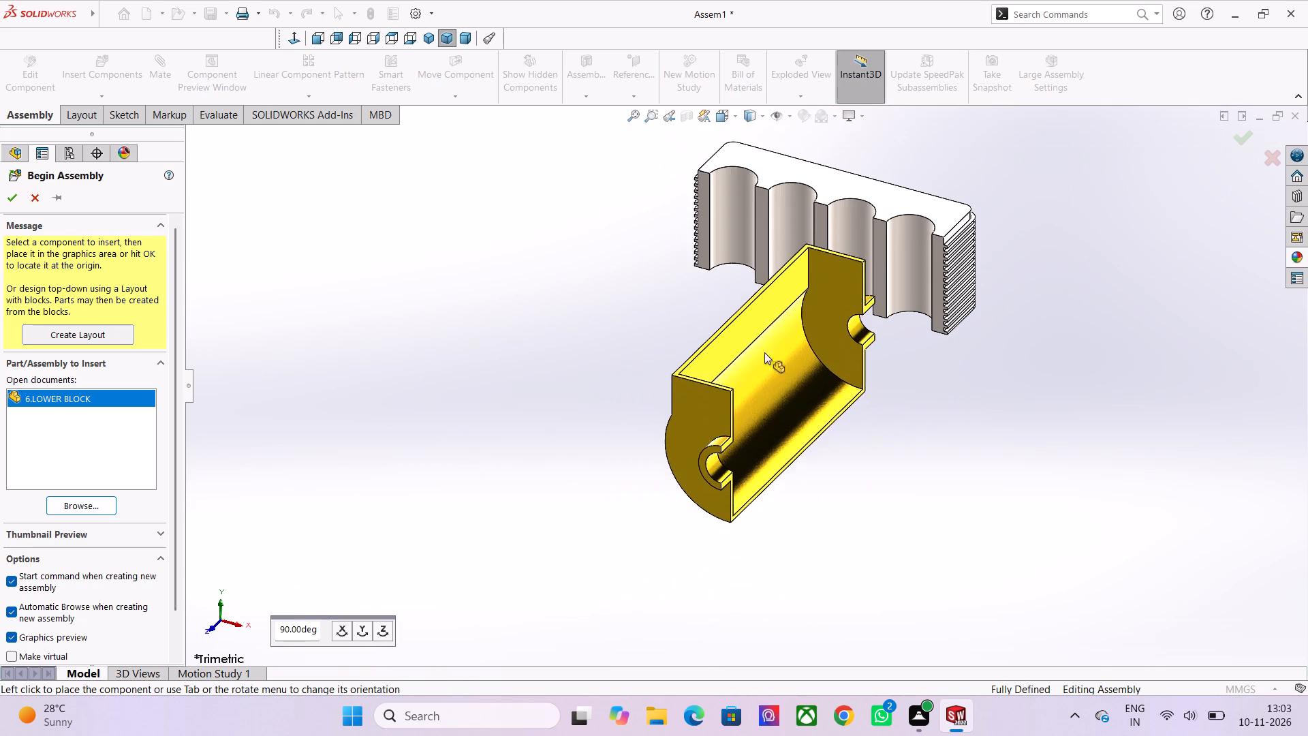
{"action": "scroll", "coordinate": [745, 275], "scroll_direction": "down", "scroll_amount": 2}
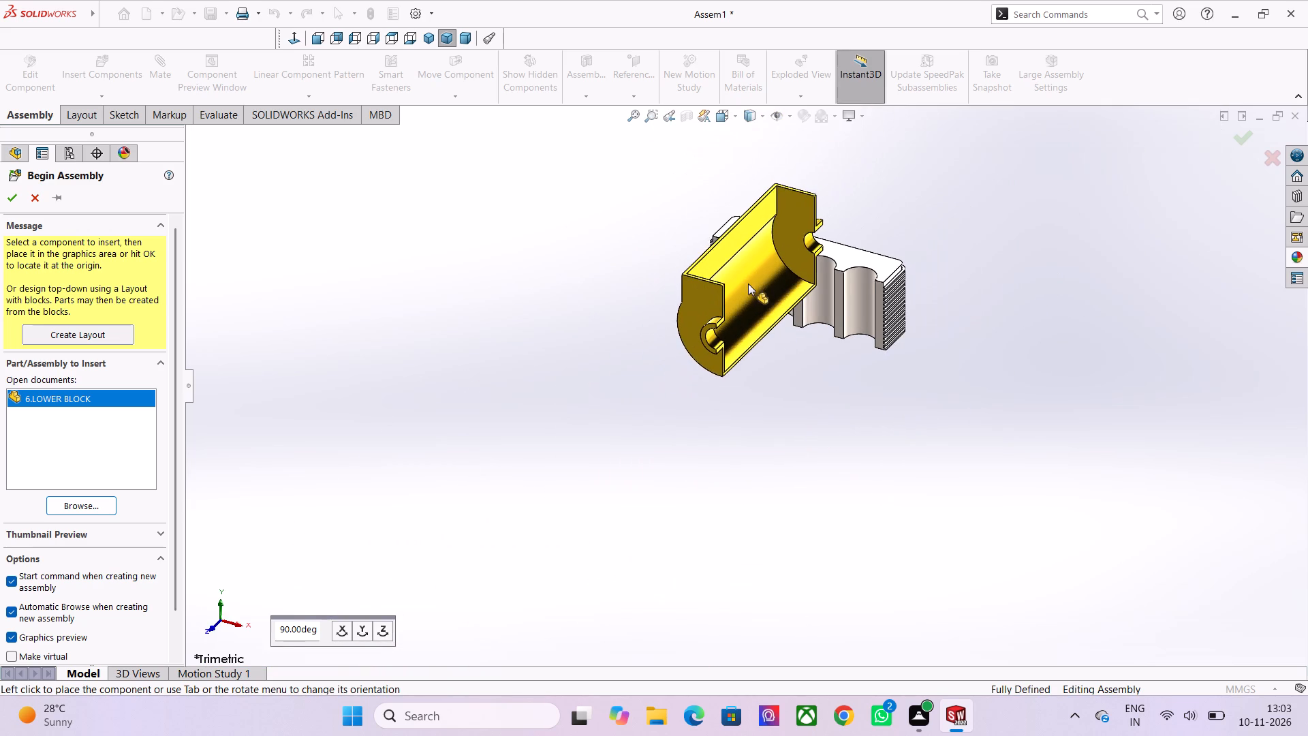
Place the brass 6.LOWER BLOCK part in open space beside the front of the upper block as the second component.
{"action": "scroll", "coordinate": [780, 315], "scroll_direction": "up", "scroll_amount": 2}
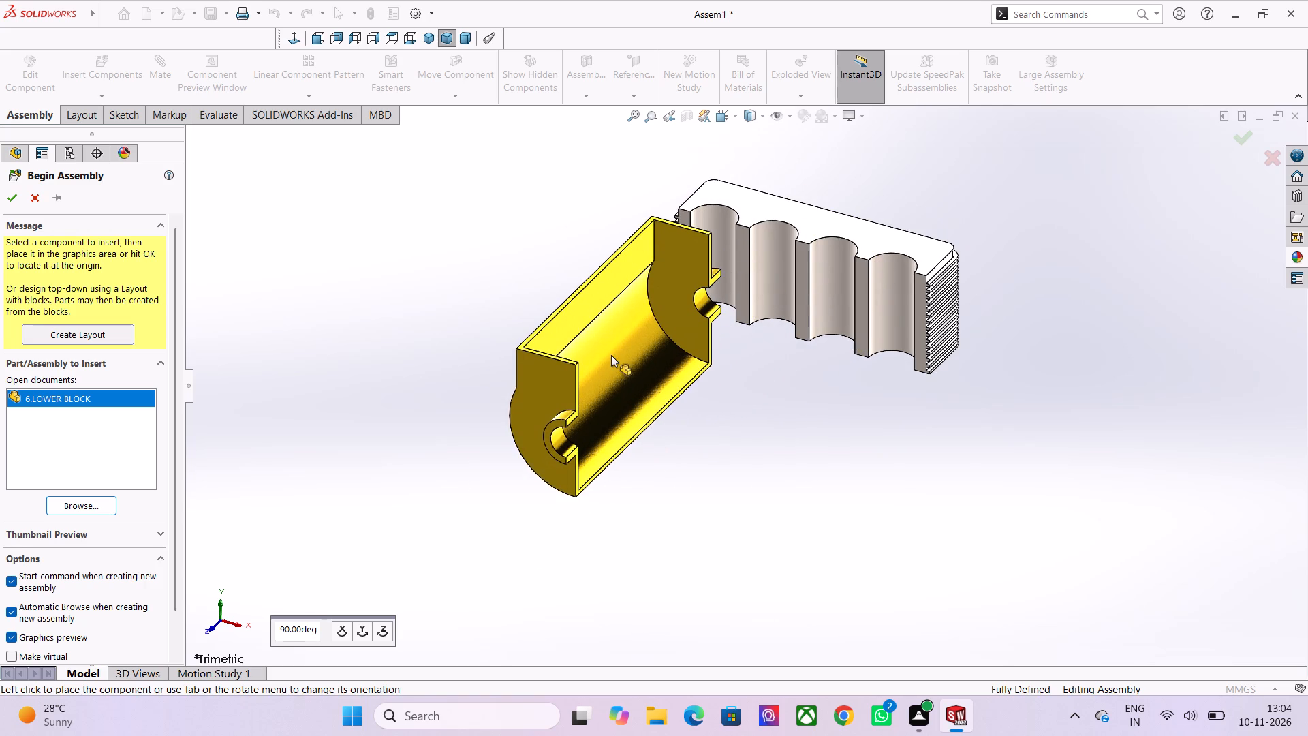
{"action": "scroll", "coordinate": [719, 368], "scroll_direction": "up", "scroll_amount": 1}
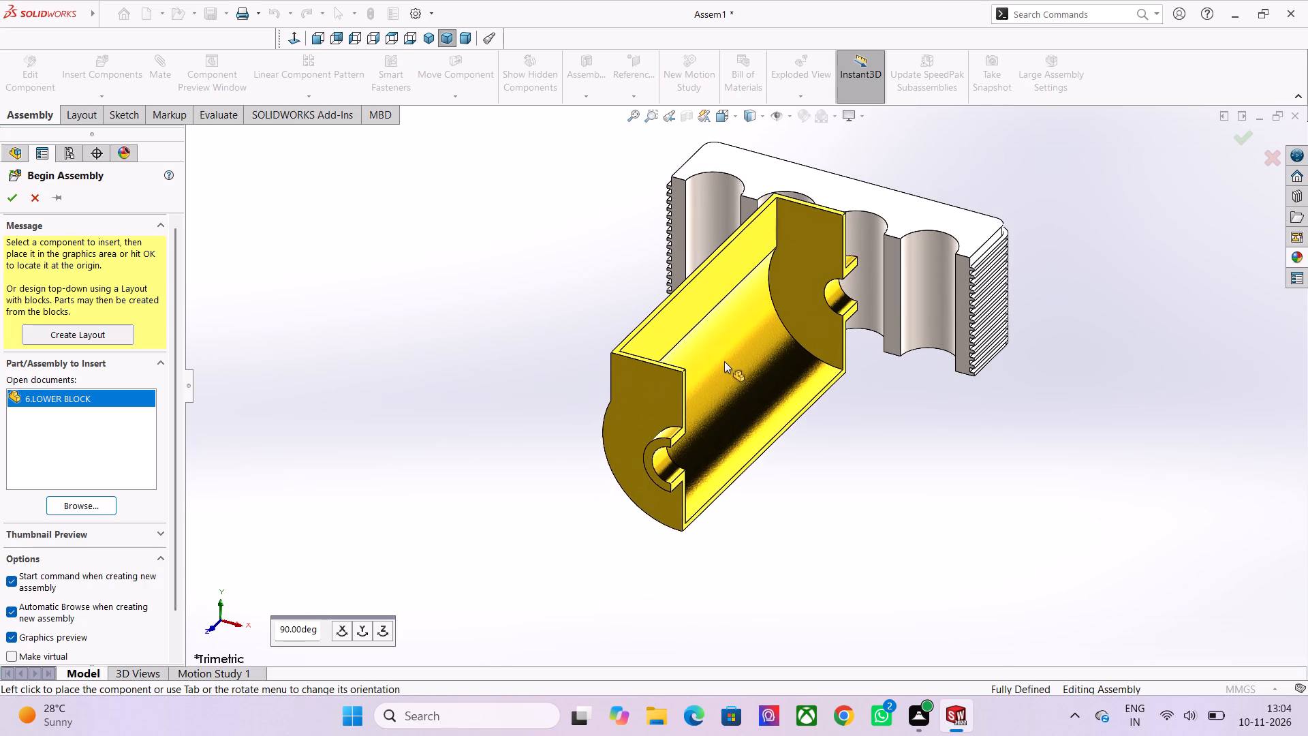
{"action": "scroll", "coordinate": [754, 522], "scroll_direction": "down", "scroll_amount": 1}
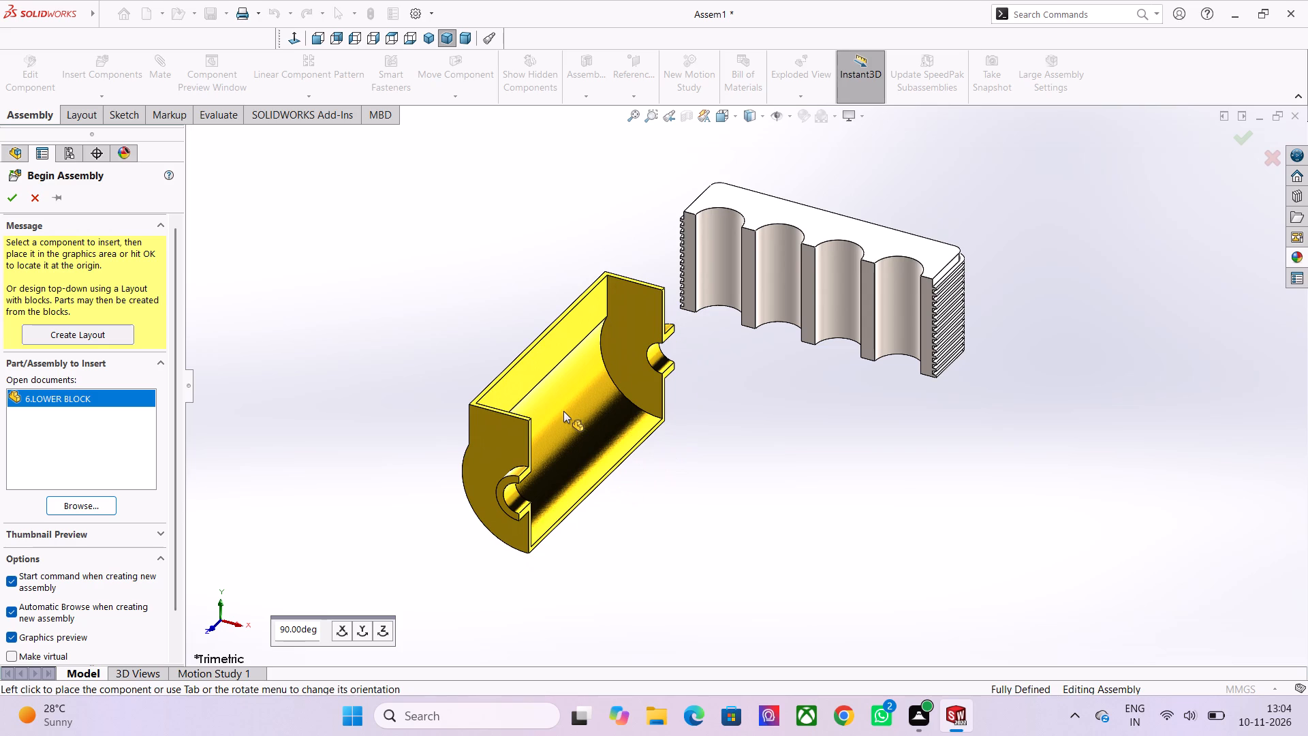
{"action": "left_click", "coordinate": [563, 411]}
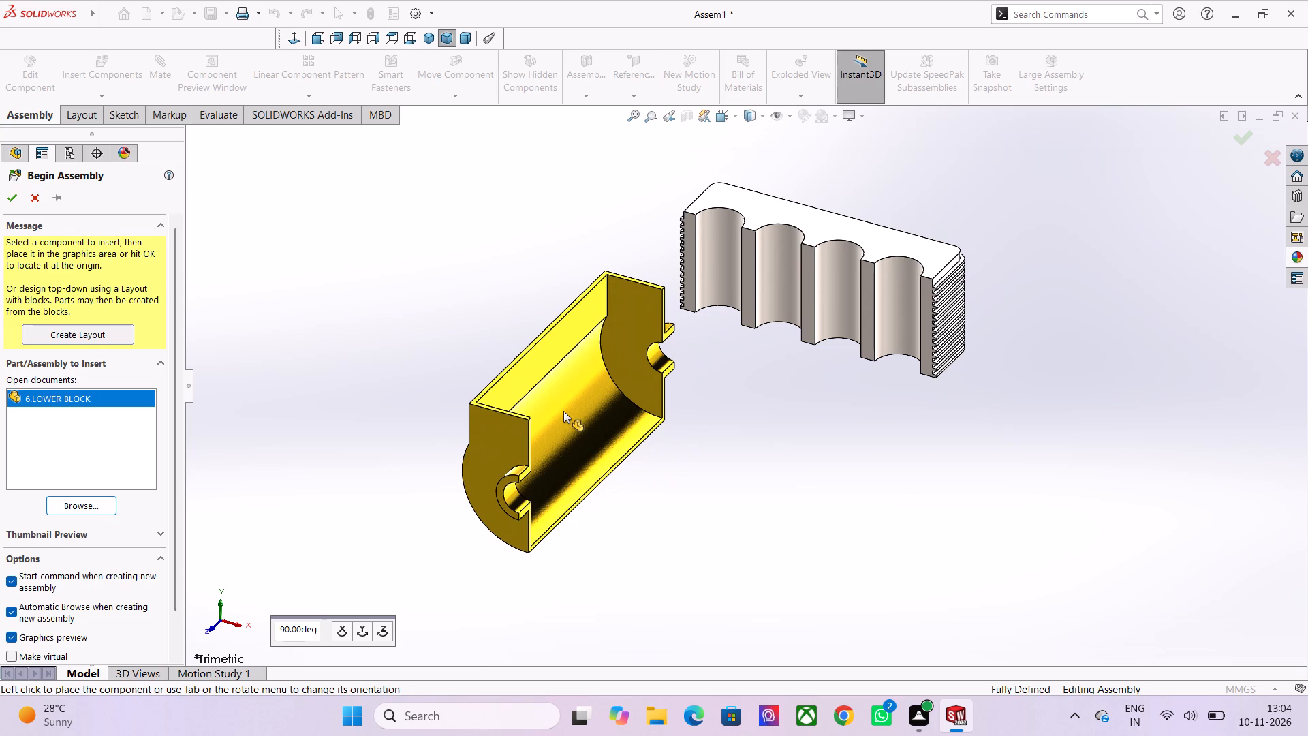
{"action": "scroll", "coordinate": [851, 407], "scroll_direction": "down", "scroll_amount": 1}
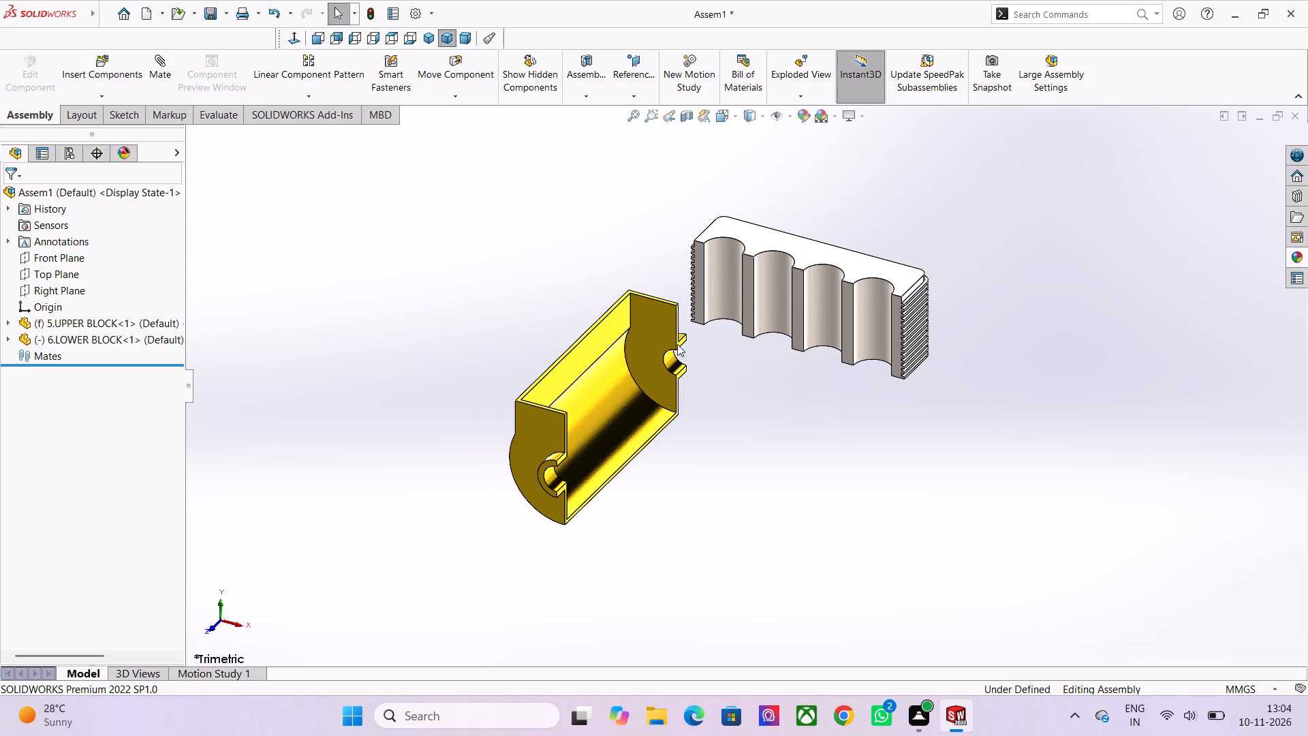
Add a Tangent mate between the lower block's large curved inner face and the narrow flat strip along the upper block's finned side.
{"action": "left_click", "coordinate": [152, 75]}
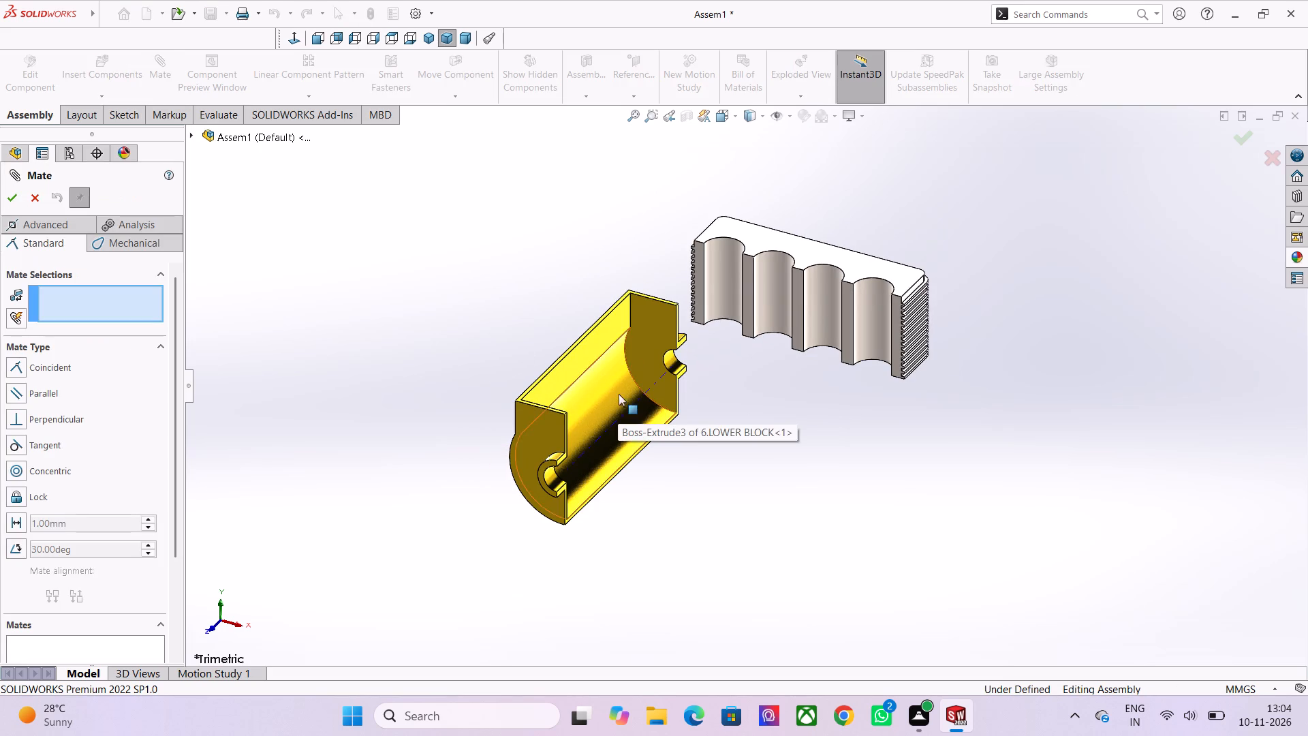
{"action": "scroll", "coordinate": [879, 339], "scroll_direction": "down", "scroll_amount": 2}
{"action": "middle_click_drag", "start_coordinate": [869, 405], "coordinate": [747, 415]}
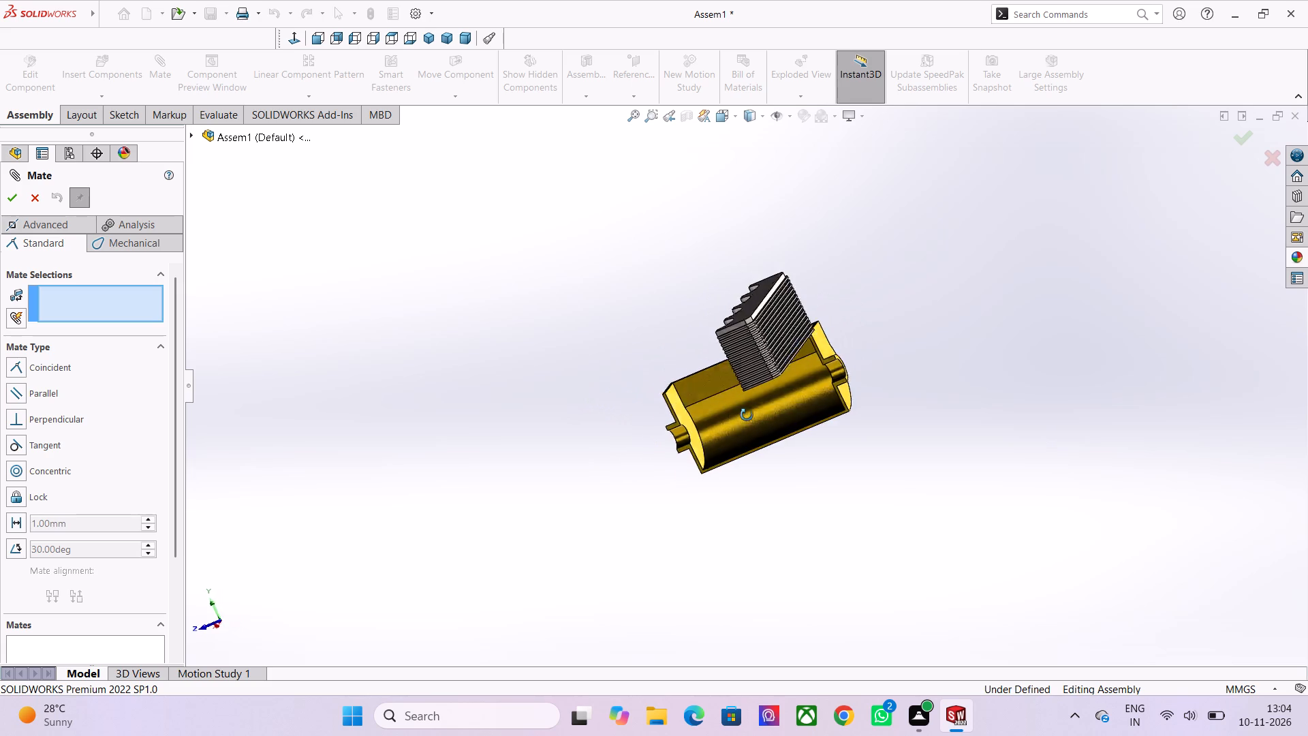
{"action": "middle_click_drag", "start_coordinate": [747, 415], "coordinate": [747, 427]}
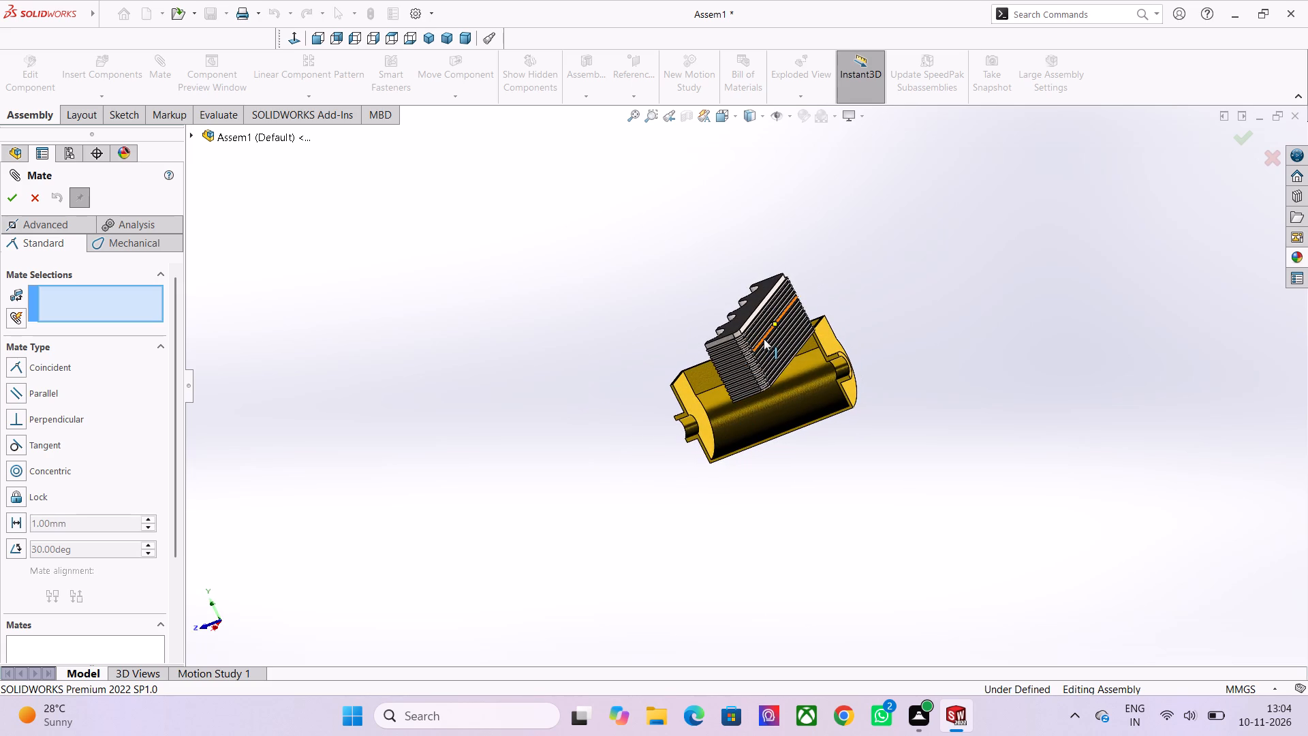
{"action": "scroll", "coordinate": [749, 322], "scroll_direction": "up", "scroll_amount": 7}
{"action": "scroll", "coordinate": [743, 365], "scroll_direction": "down", "scroll_amount": 2}
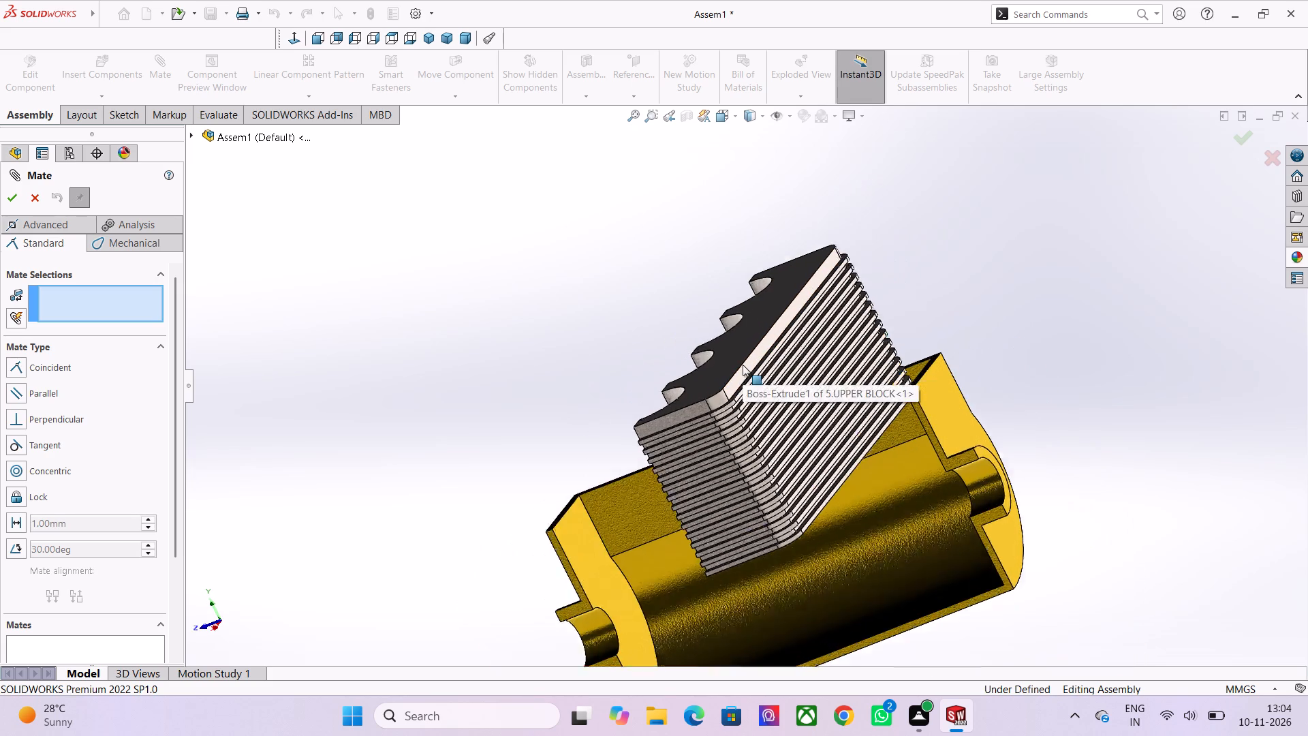
{"action": "scroll", "coordinate": [743, 365], "scroll_direction": "down", "scroll_amount": 7}
{"action": "middle_click_drag", "start_coordinate": [802, 487], "coordinate": [877, 410]}
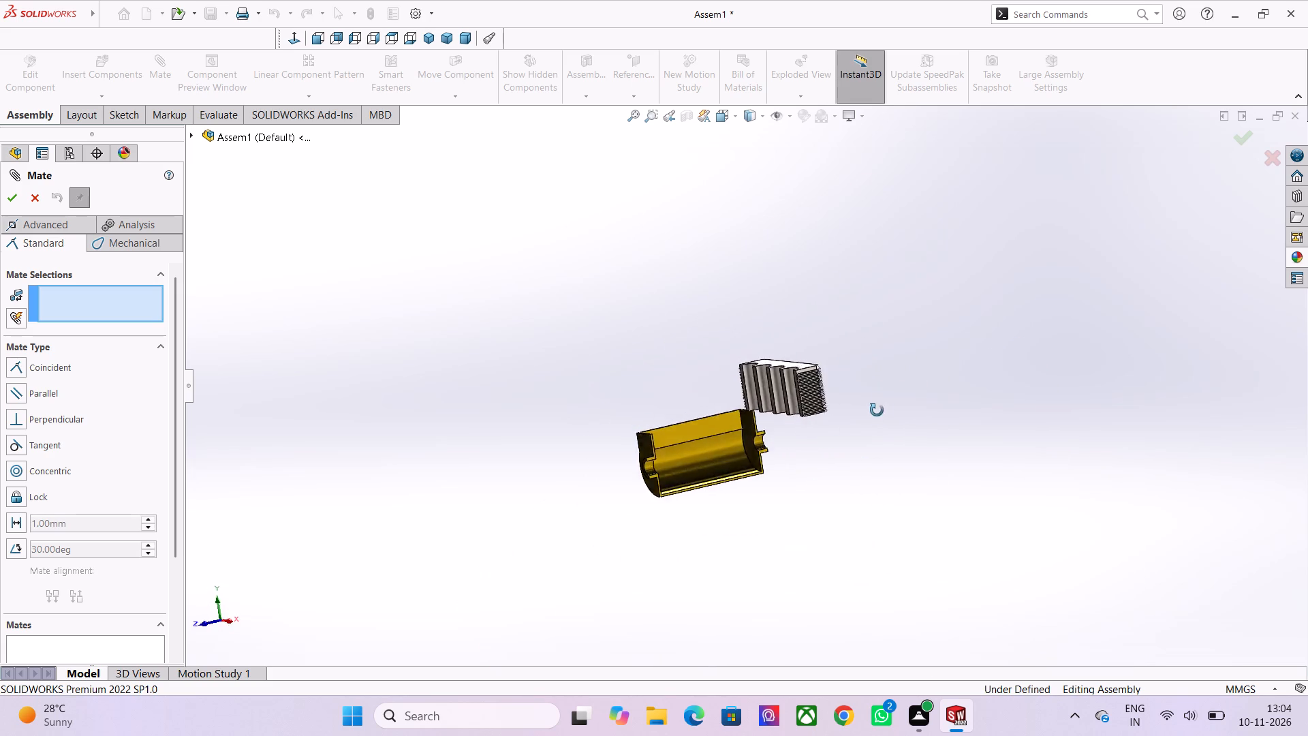
{"action": "middle_click_drag", "start_coordinate": [877, 410], "coordinate": [894, 429]}
{"action": "scroll", "coordinate": [760, 452], "scroll_direction": "up", "scroll_amount": 5}
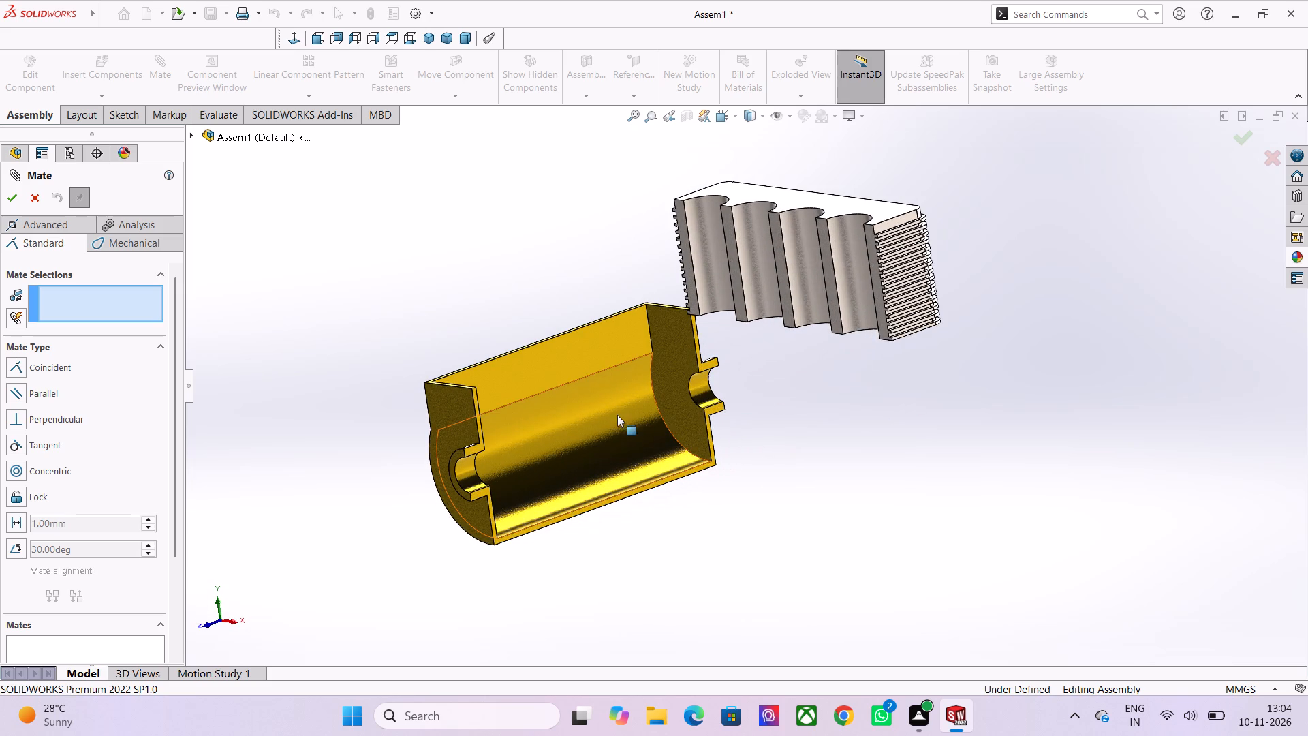
{"action": "left_click", "coordinate": [597, 417]}
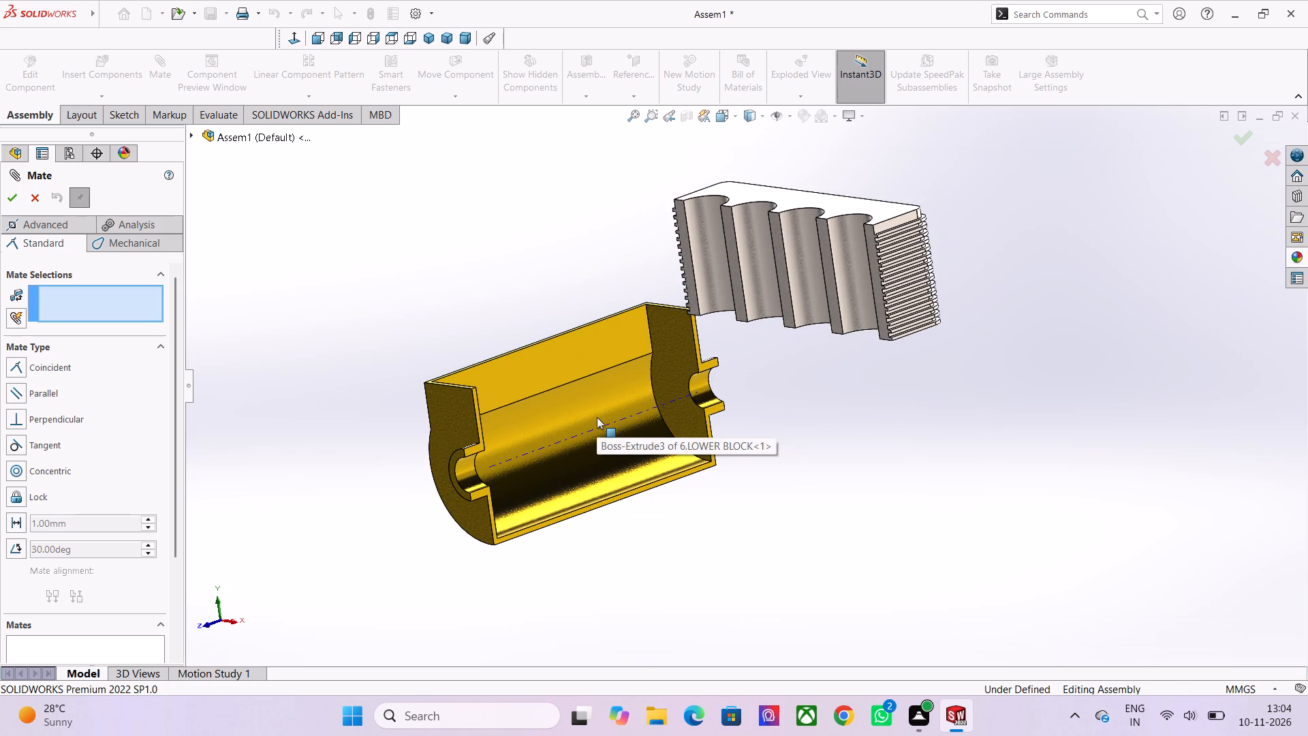
{"action": "scroll", "coordinate": [948, 431], "scroll_direction": "down", "scroll_amount": 1}
{"action": "middle_click_drag", "start_coordinate": [909, 440], "coordinate": [877, 443]}
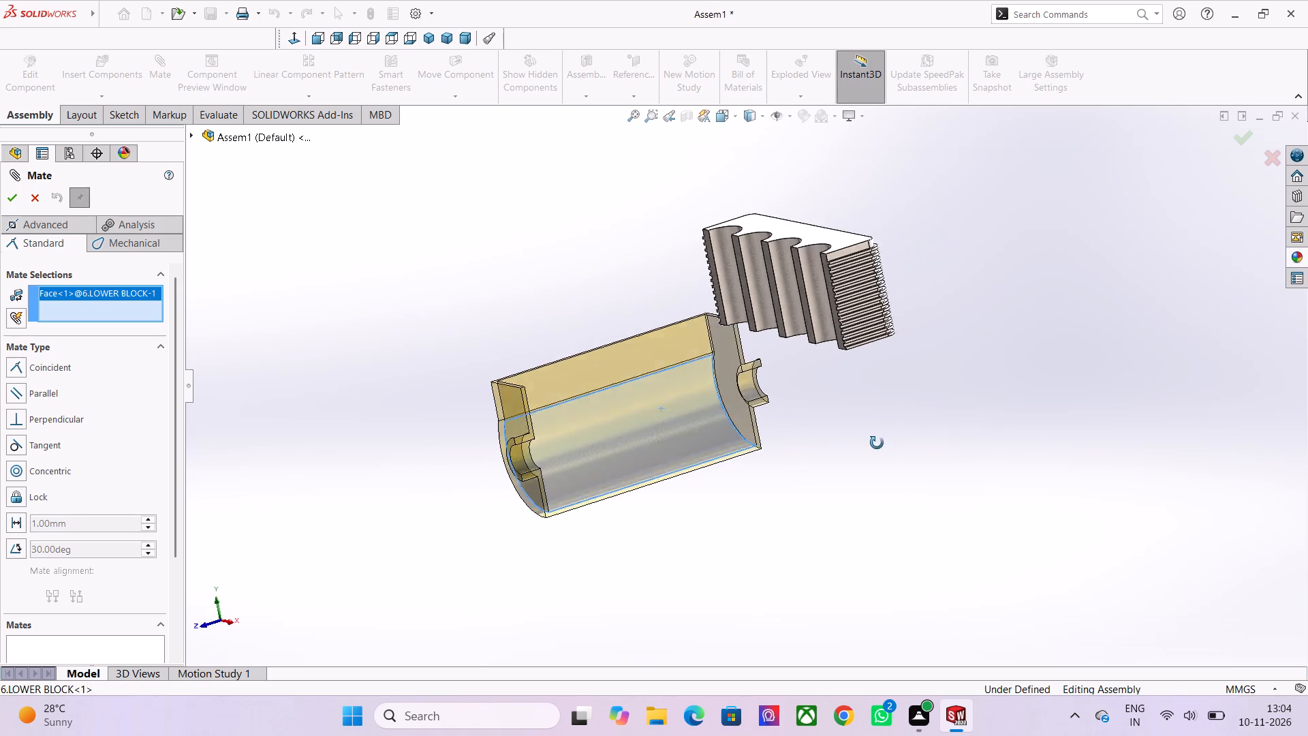
{"action": "middle_click_drag", "start_coordinate": [877, 443], "coordinate": [795, 521]}
{"action": "scroll", "coordinate": [745, 388], "scroll_direction": "up", "scroll_amount": 1}
{"action": "scroll", "coordinate": [605, 263], "scroll_direction": "up", "scroll_amount": 3}
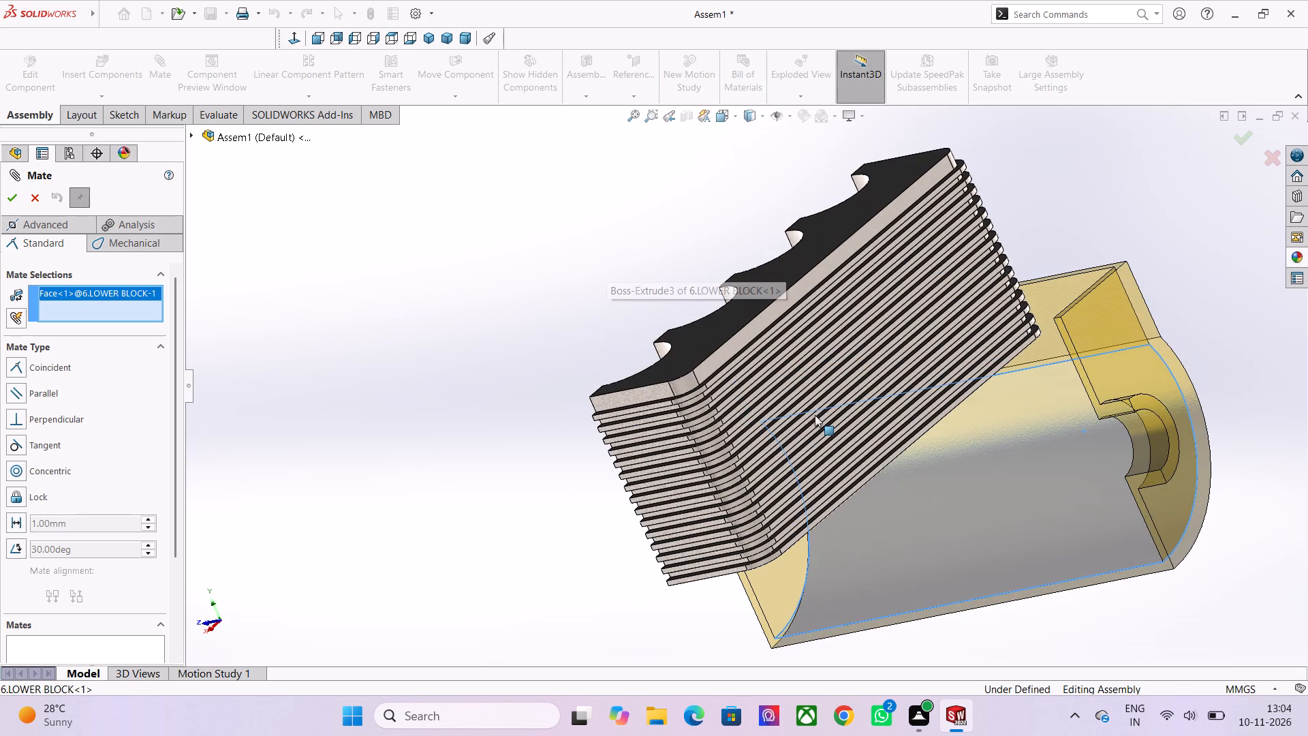
{"action": "left_click", "coordinate": [720, 352]}
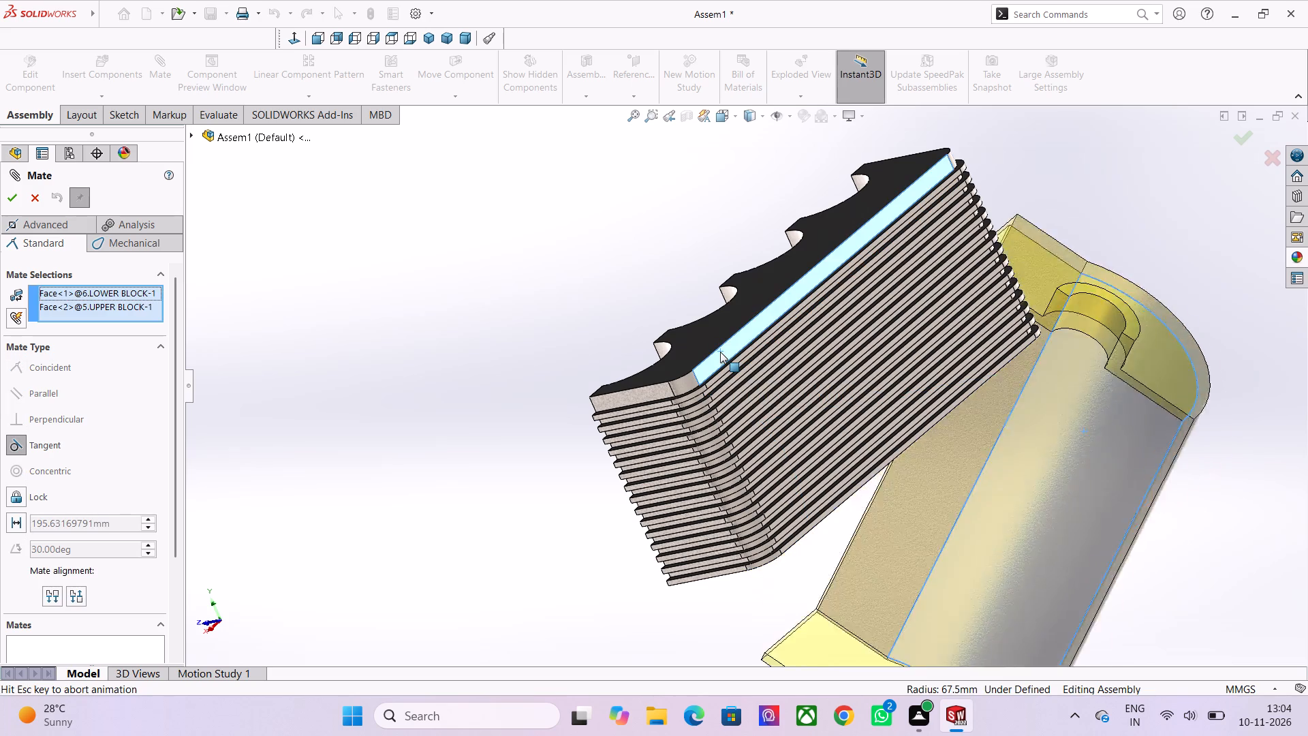
{"action": "scroll", "coordinate": [811, 428], "scroll_direction": "down", "scroll_amount": 1}
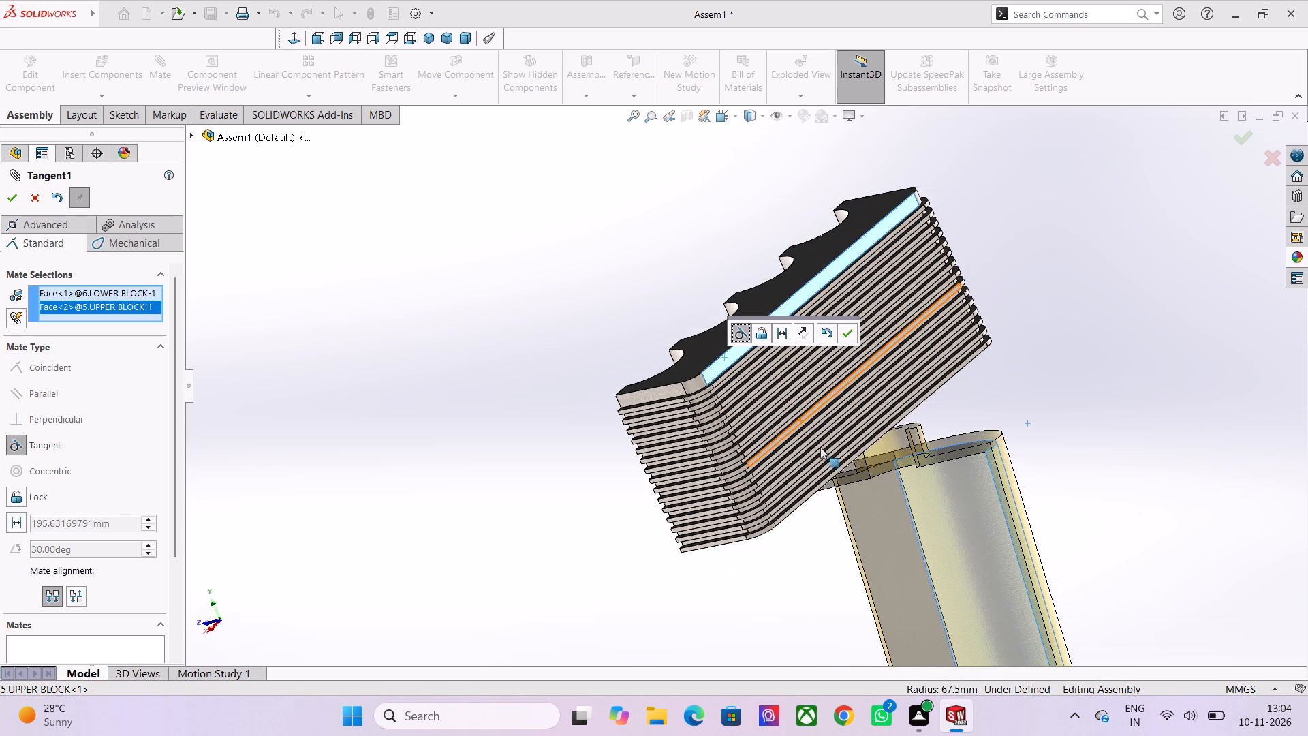
{"action": "scroll", "coordinate": [824, 457], "scroll_direction": "down", "scroll_amount": 2}
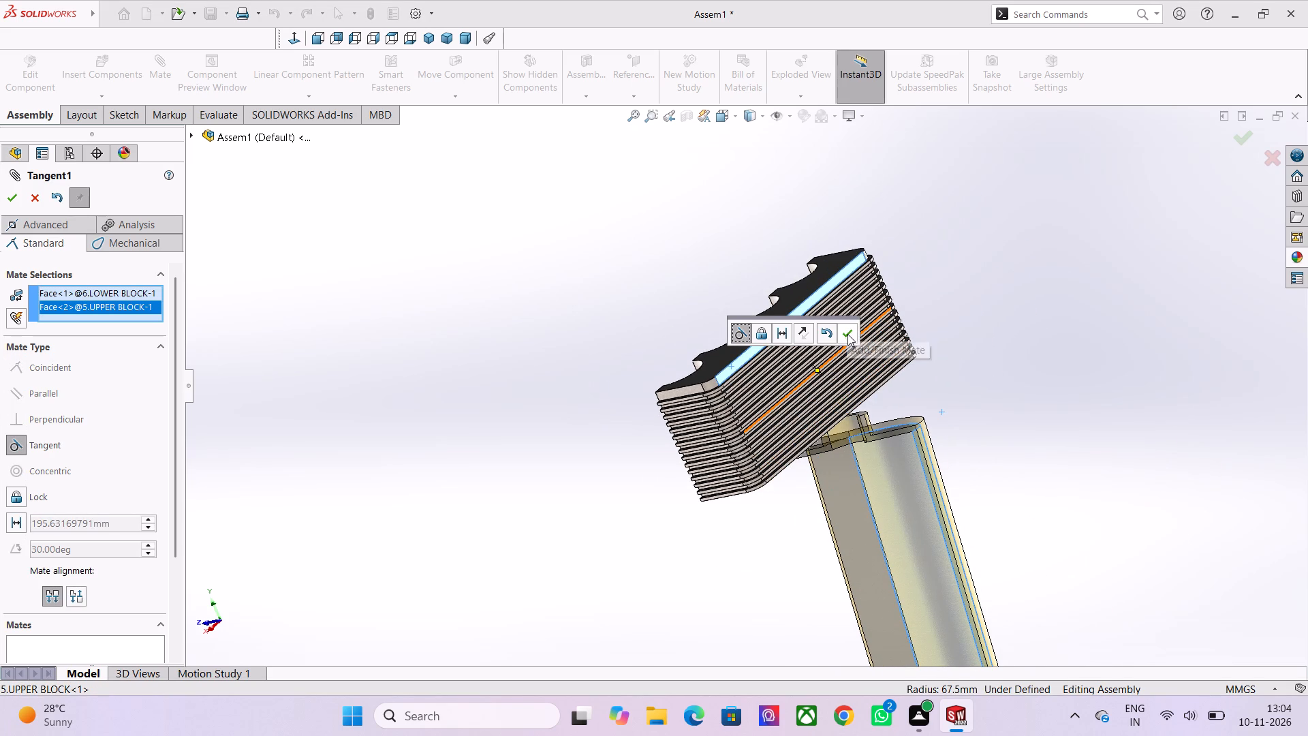
{"action": "left_click", "coordinate": [847, 334]}
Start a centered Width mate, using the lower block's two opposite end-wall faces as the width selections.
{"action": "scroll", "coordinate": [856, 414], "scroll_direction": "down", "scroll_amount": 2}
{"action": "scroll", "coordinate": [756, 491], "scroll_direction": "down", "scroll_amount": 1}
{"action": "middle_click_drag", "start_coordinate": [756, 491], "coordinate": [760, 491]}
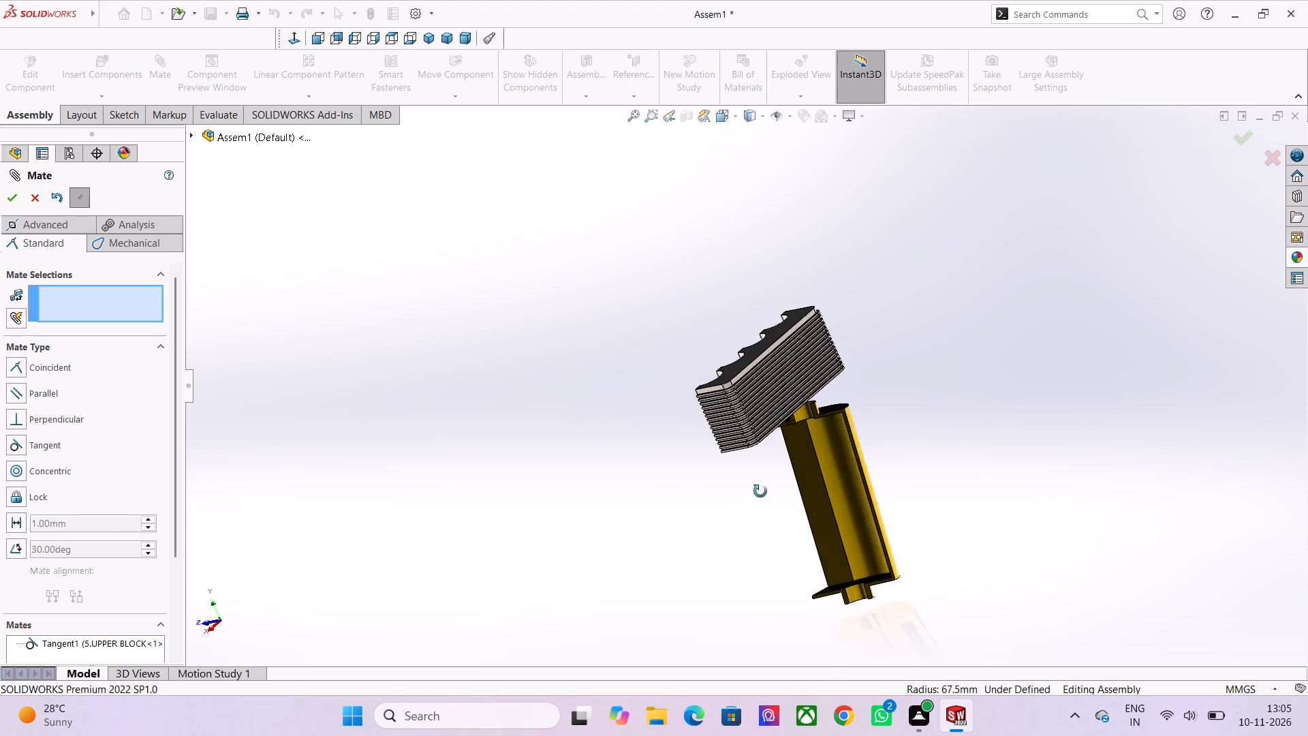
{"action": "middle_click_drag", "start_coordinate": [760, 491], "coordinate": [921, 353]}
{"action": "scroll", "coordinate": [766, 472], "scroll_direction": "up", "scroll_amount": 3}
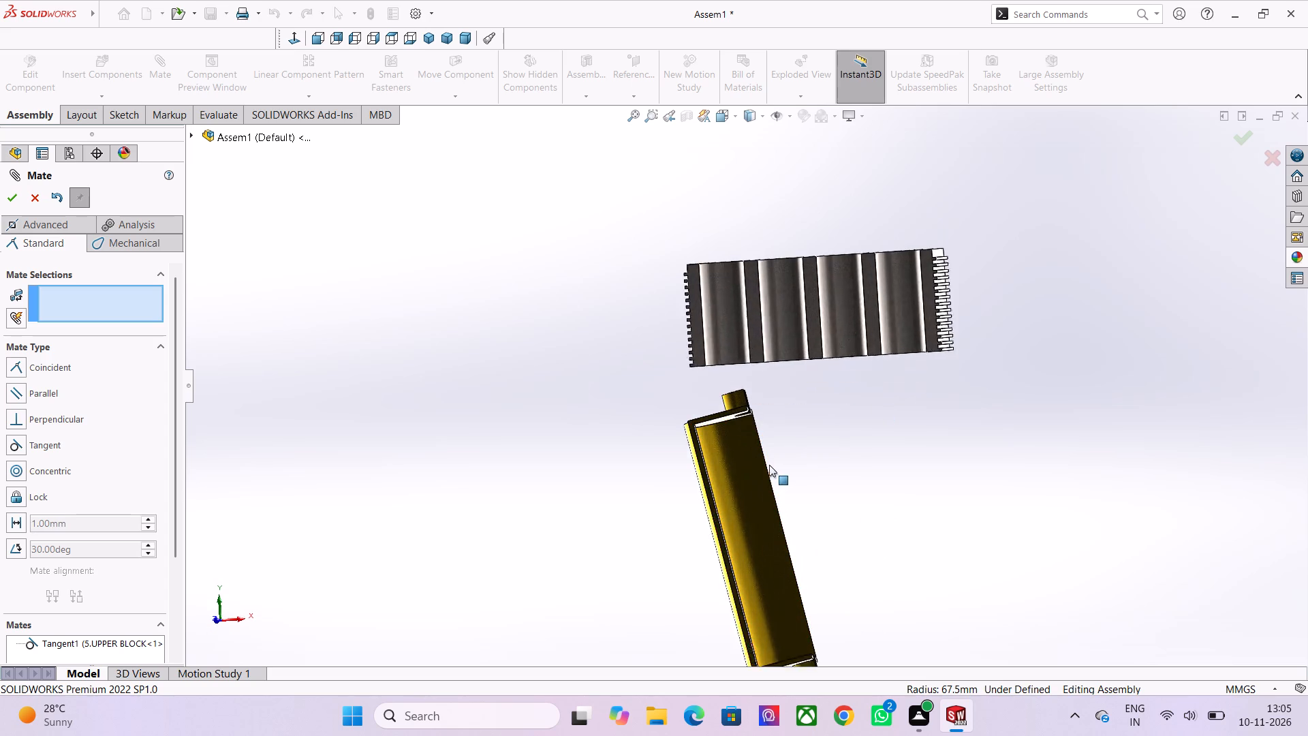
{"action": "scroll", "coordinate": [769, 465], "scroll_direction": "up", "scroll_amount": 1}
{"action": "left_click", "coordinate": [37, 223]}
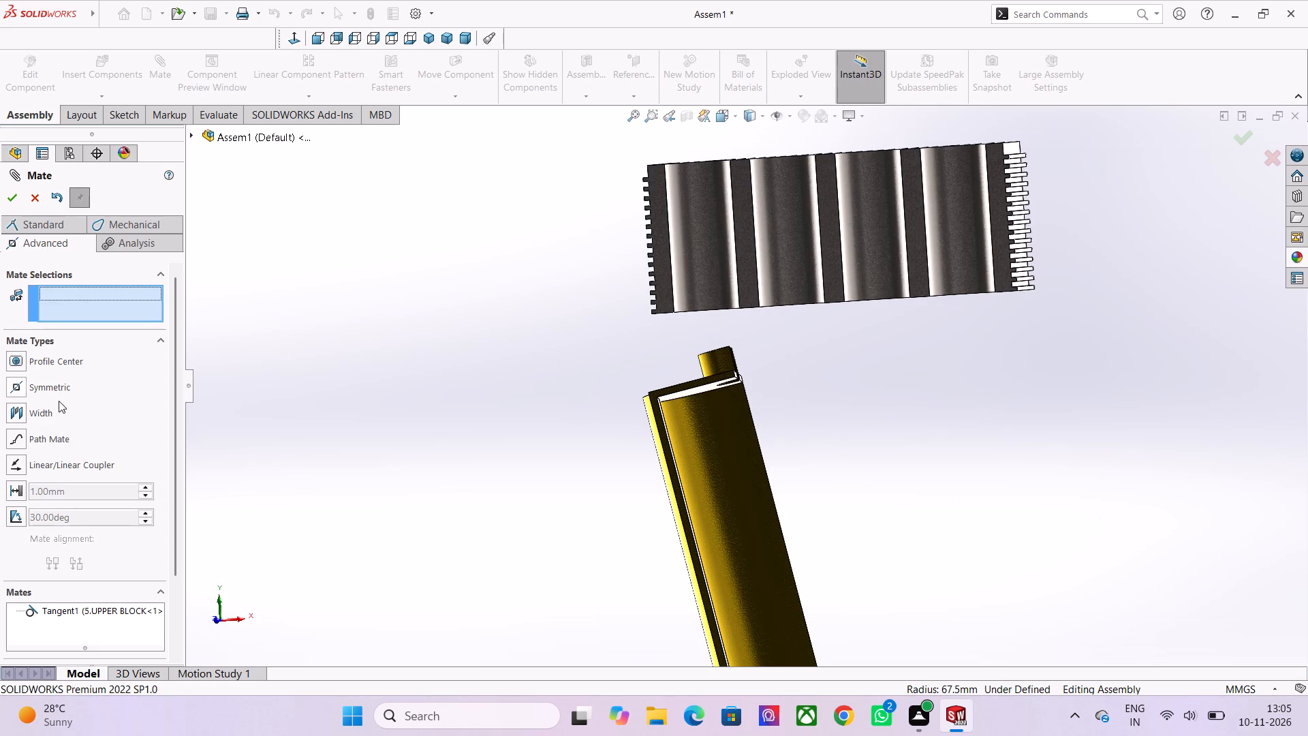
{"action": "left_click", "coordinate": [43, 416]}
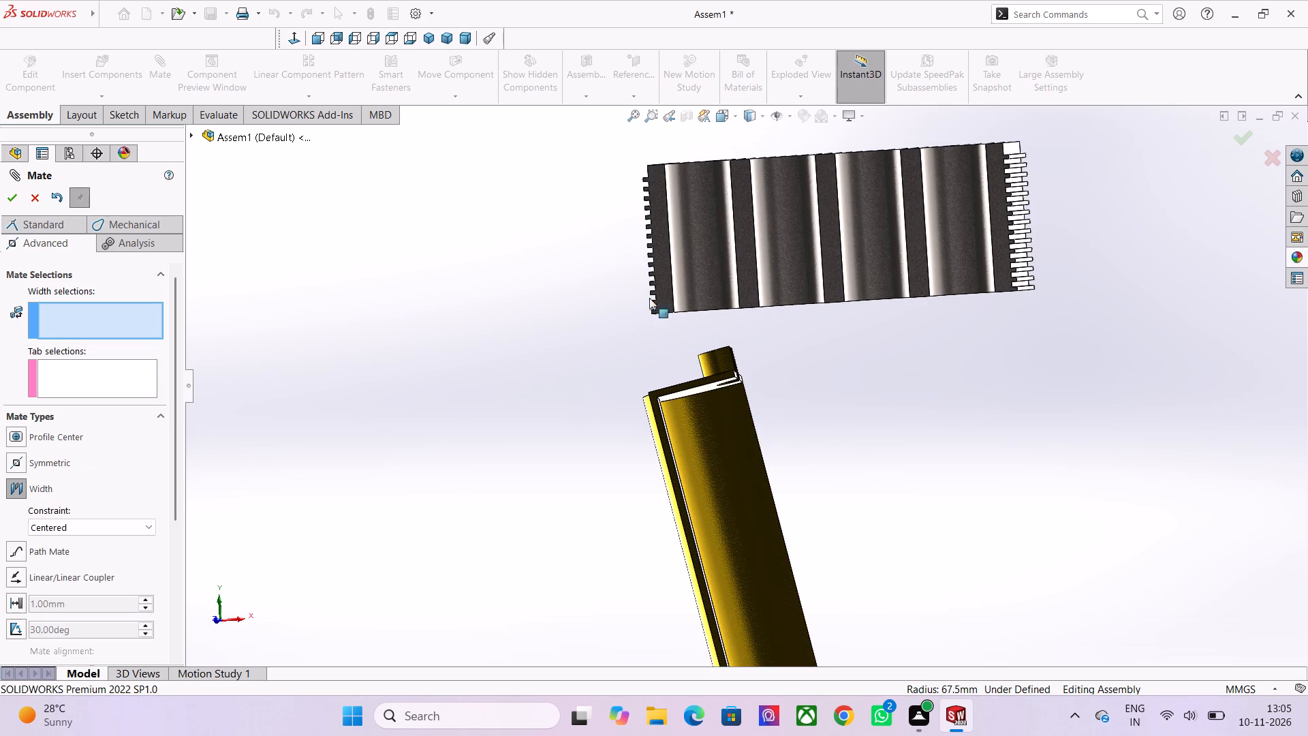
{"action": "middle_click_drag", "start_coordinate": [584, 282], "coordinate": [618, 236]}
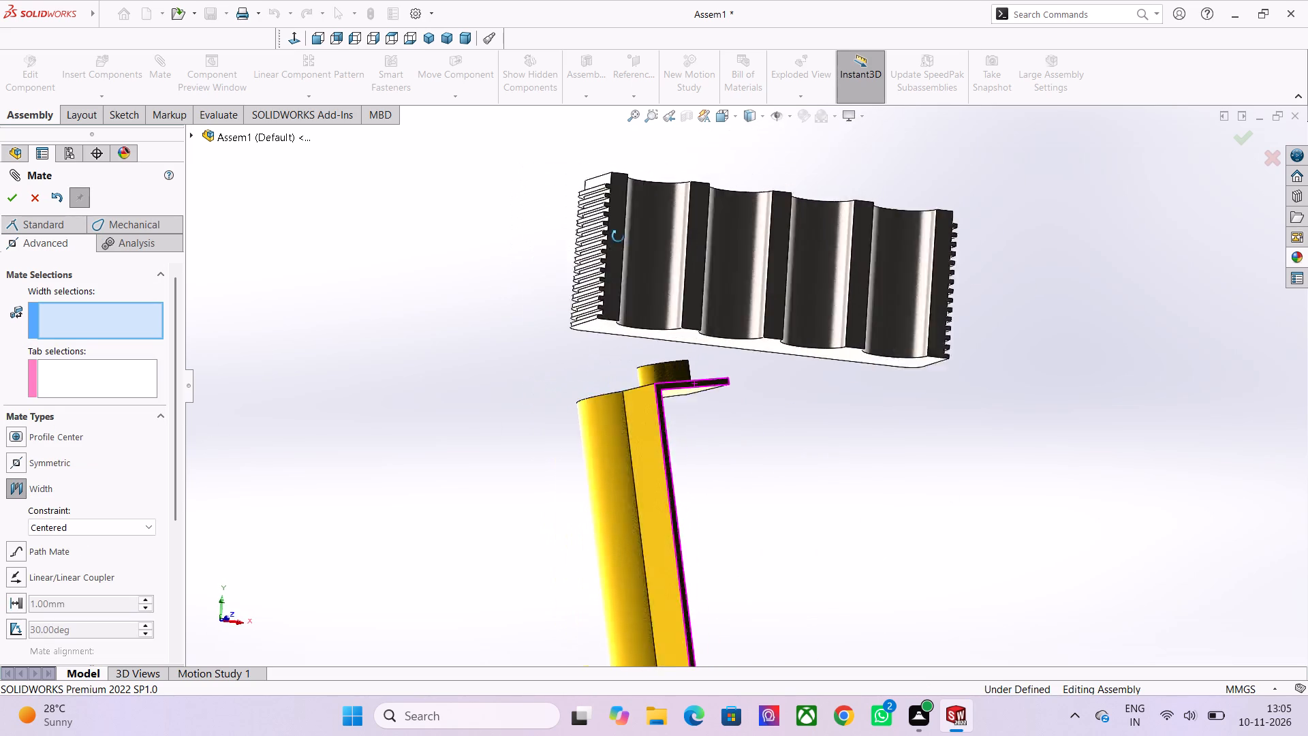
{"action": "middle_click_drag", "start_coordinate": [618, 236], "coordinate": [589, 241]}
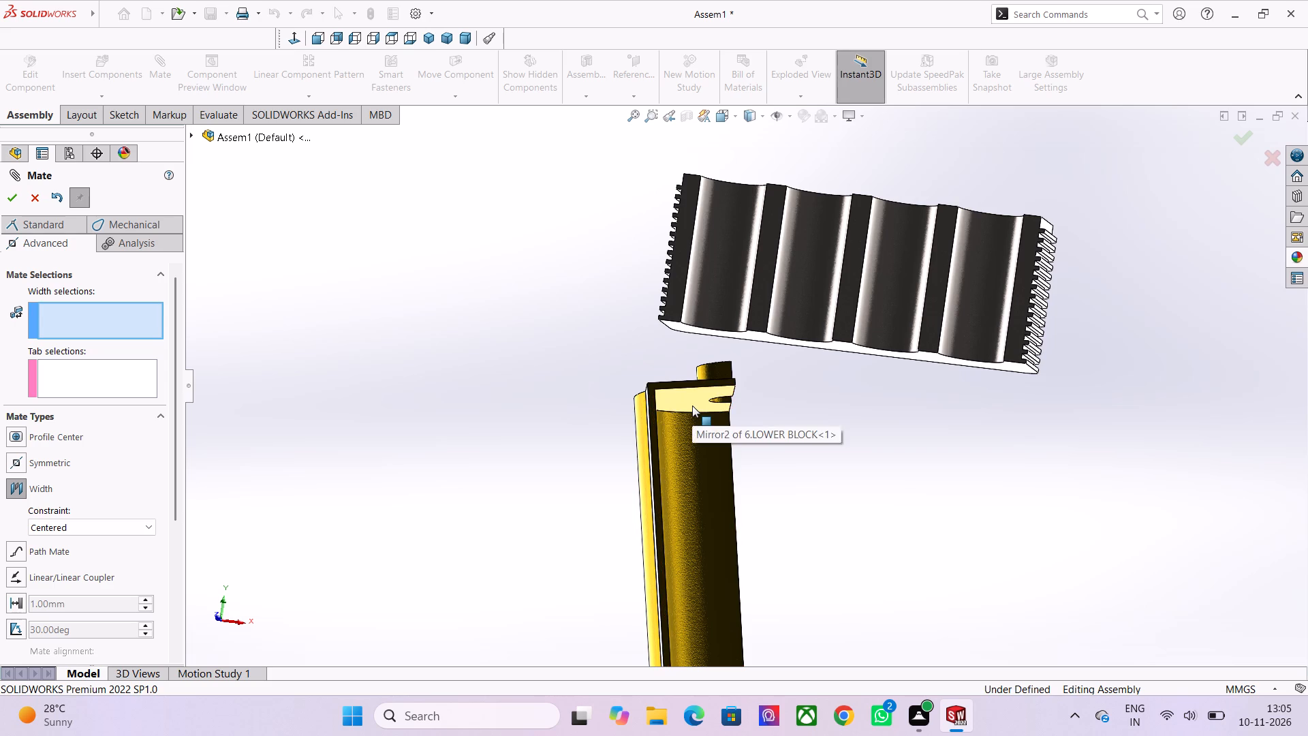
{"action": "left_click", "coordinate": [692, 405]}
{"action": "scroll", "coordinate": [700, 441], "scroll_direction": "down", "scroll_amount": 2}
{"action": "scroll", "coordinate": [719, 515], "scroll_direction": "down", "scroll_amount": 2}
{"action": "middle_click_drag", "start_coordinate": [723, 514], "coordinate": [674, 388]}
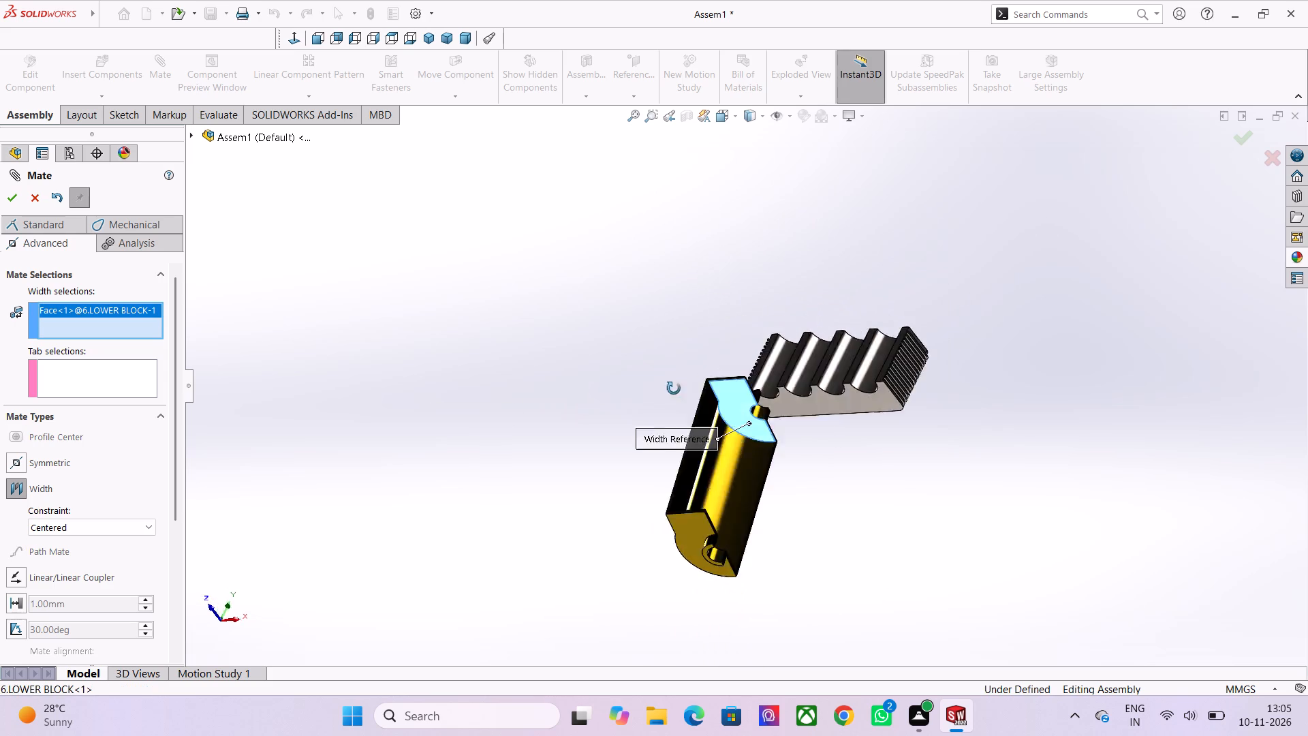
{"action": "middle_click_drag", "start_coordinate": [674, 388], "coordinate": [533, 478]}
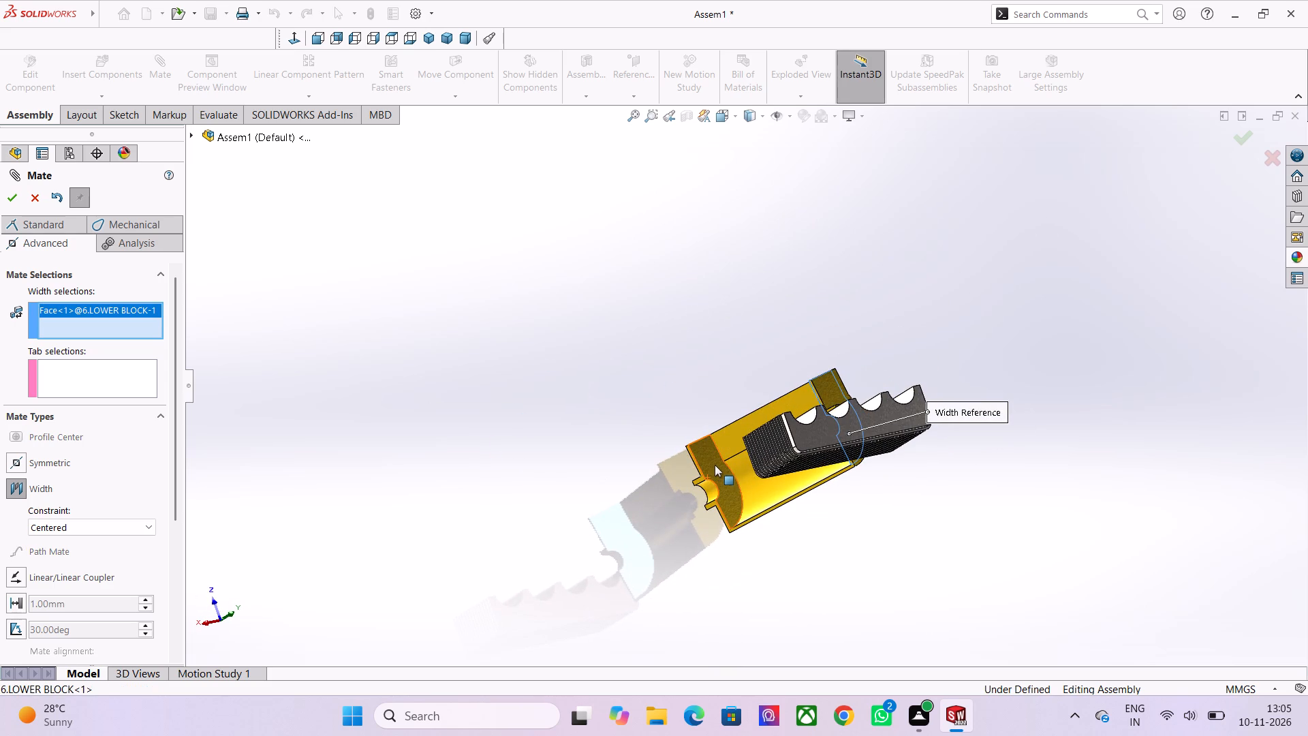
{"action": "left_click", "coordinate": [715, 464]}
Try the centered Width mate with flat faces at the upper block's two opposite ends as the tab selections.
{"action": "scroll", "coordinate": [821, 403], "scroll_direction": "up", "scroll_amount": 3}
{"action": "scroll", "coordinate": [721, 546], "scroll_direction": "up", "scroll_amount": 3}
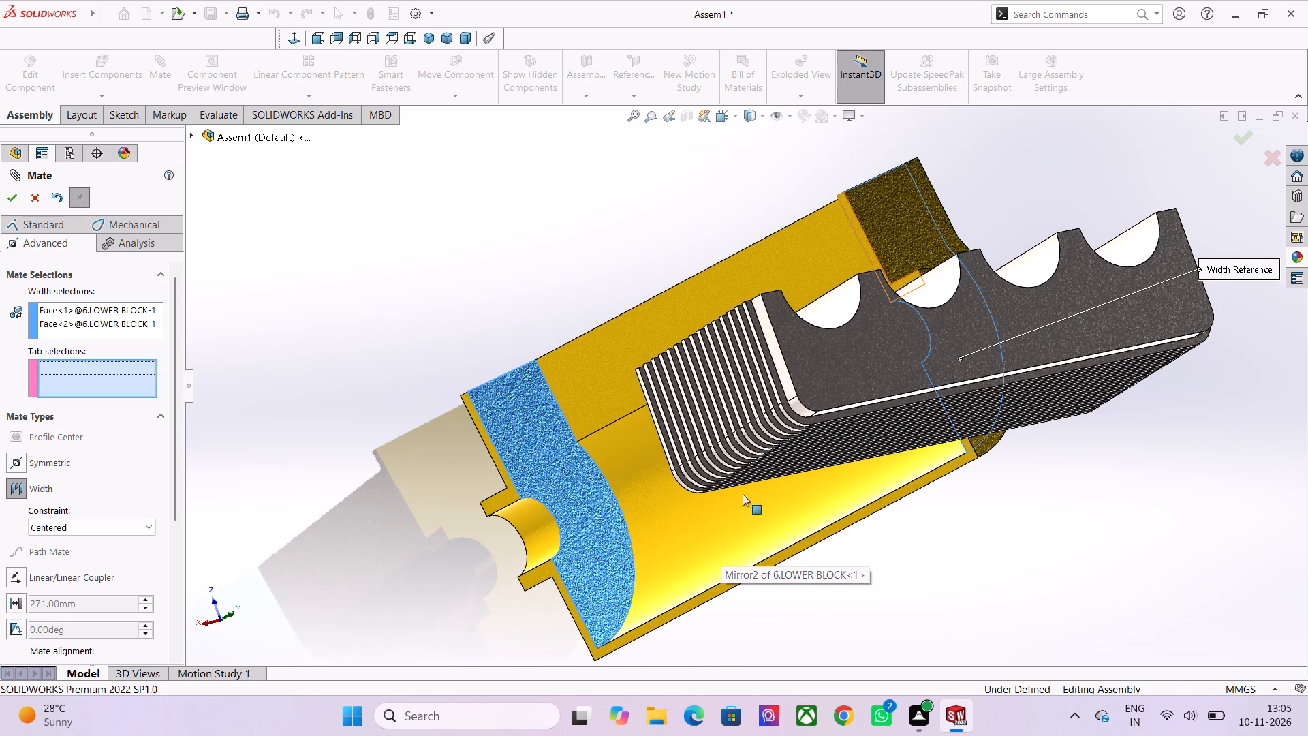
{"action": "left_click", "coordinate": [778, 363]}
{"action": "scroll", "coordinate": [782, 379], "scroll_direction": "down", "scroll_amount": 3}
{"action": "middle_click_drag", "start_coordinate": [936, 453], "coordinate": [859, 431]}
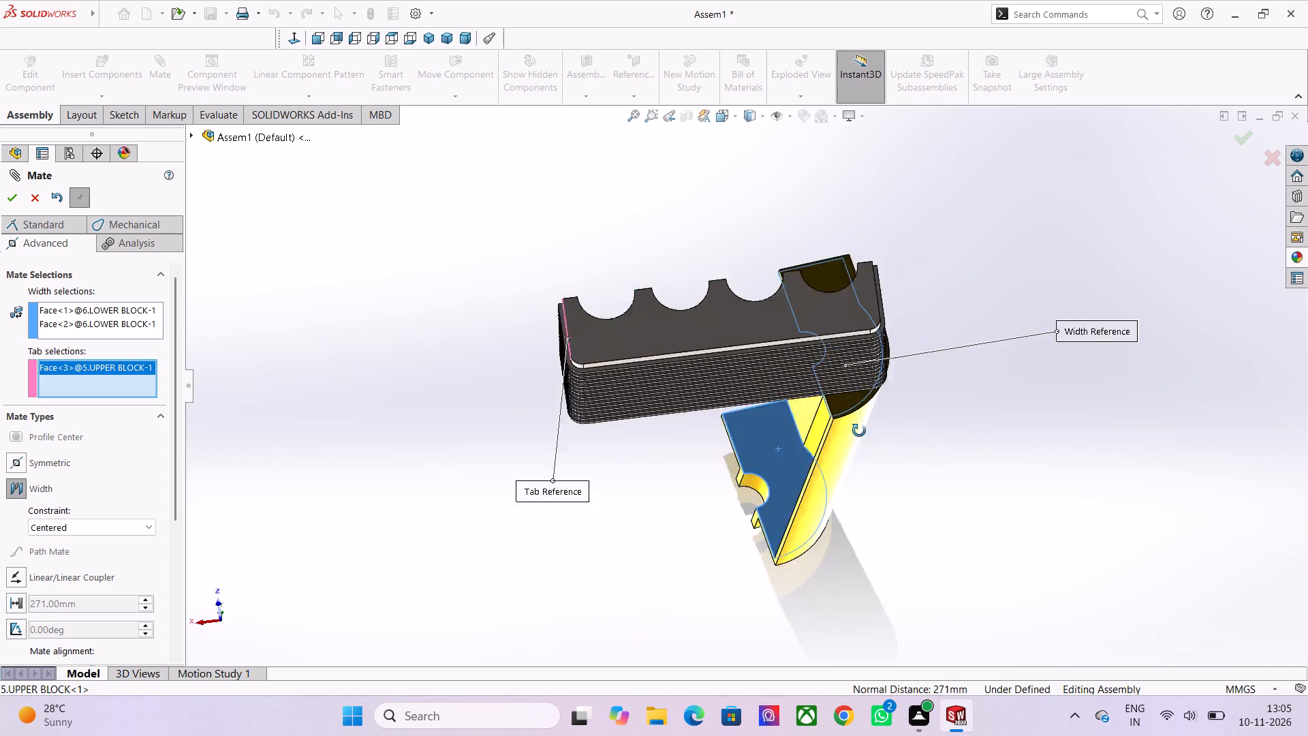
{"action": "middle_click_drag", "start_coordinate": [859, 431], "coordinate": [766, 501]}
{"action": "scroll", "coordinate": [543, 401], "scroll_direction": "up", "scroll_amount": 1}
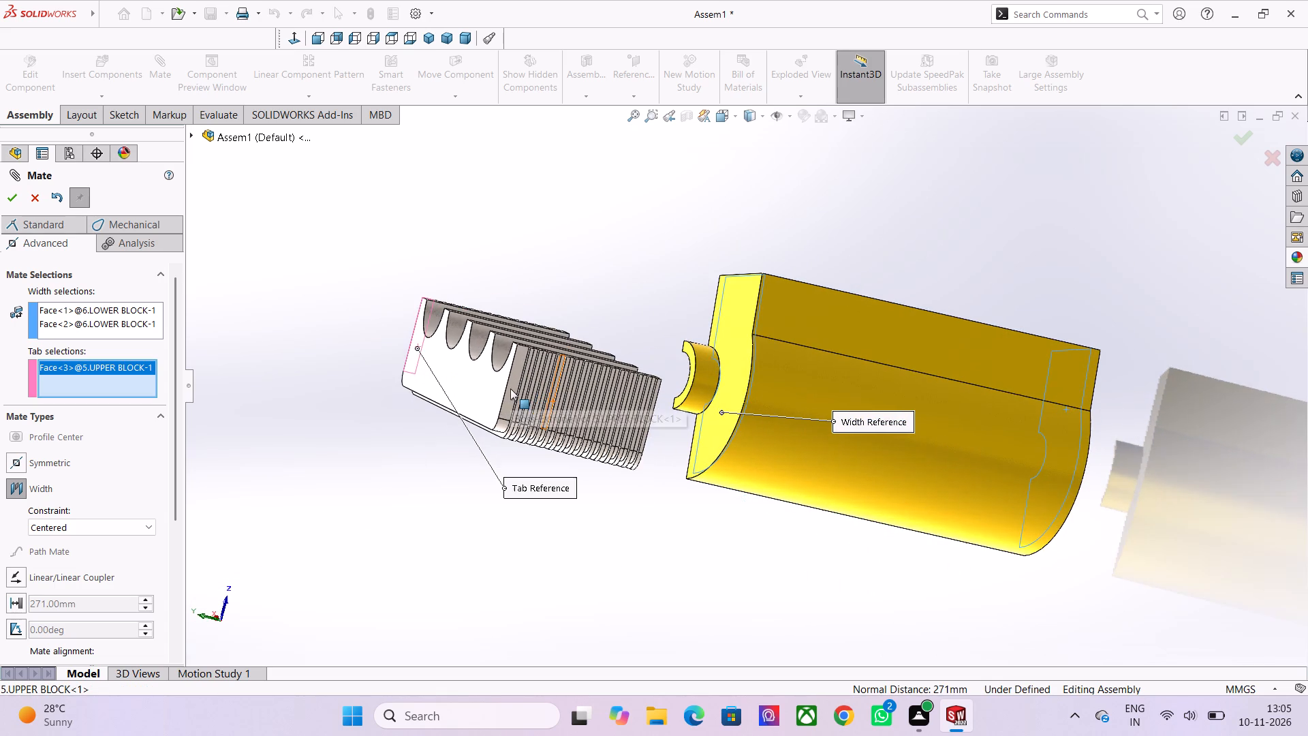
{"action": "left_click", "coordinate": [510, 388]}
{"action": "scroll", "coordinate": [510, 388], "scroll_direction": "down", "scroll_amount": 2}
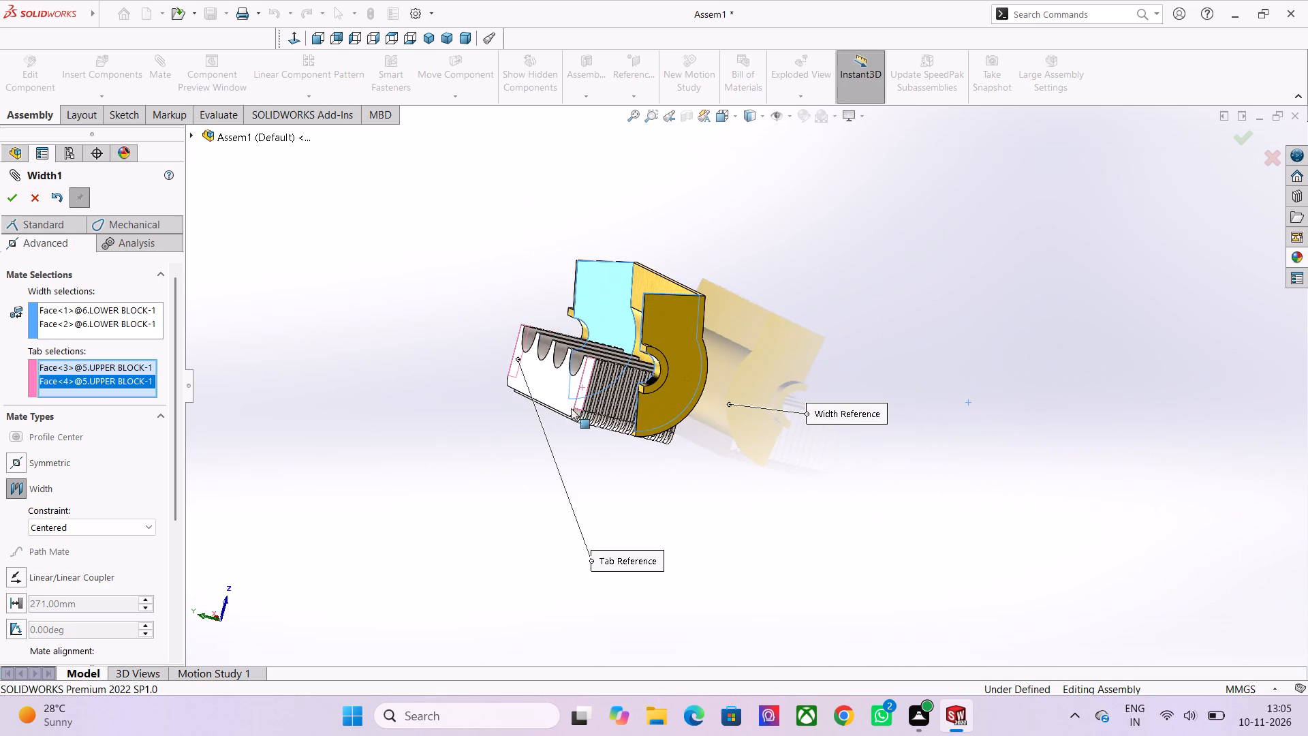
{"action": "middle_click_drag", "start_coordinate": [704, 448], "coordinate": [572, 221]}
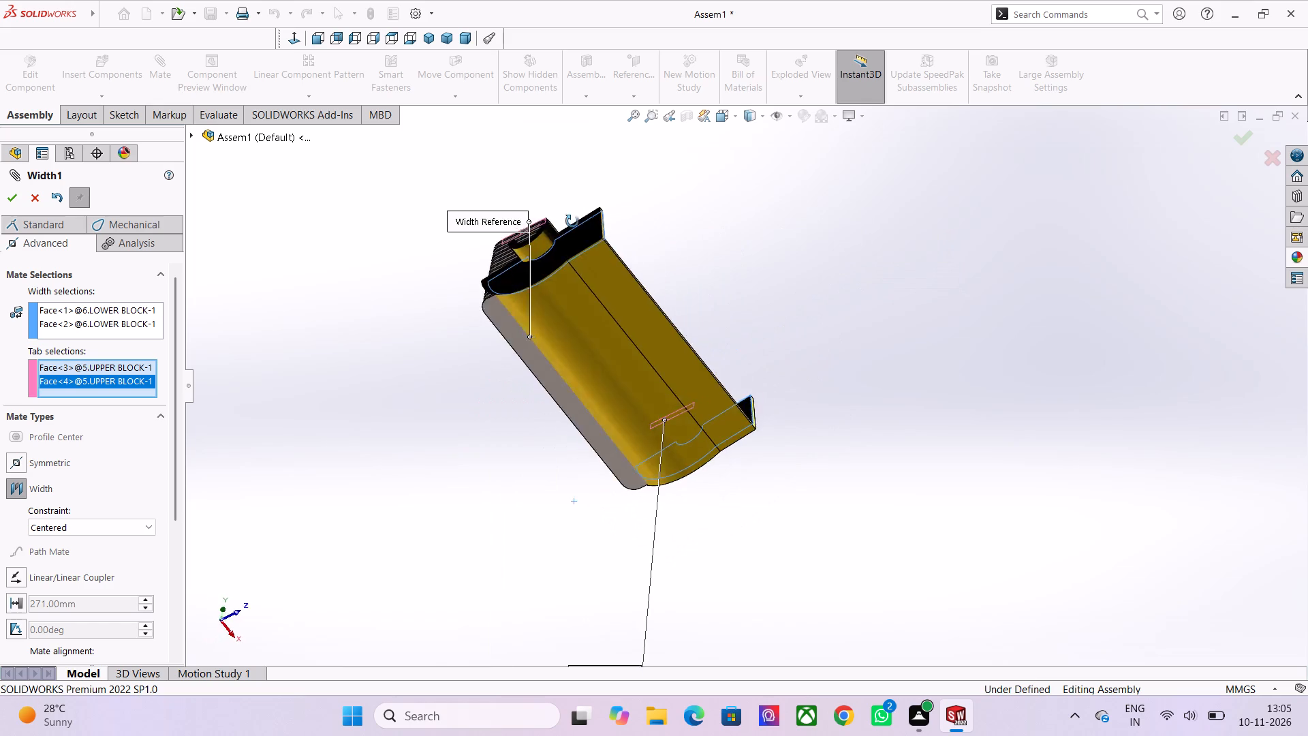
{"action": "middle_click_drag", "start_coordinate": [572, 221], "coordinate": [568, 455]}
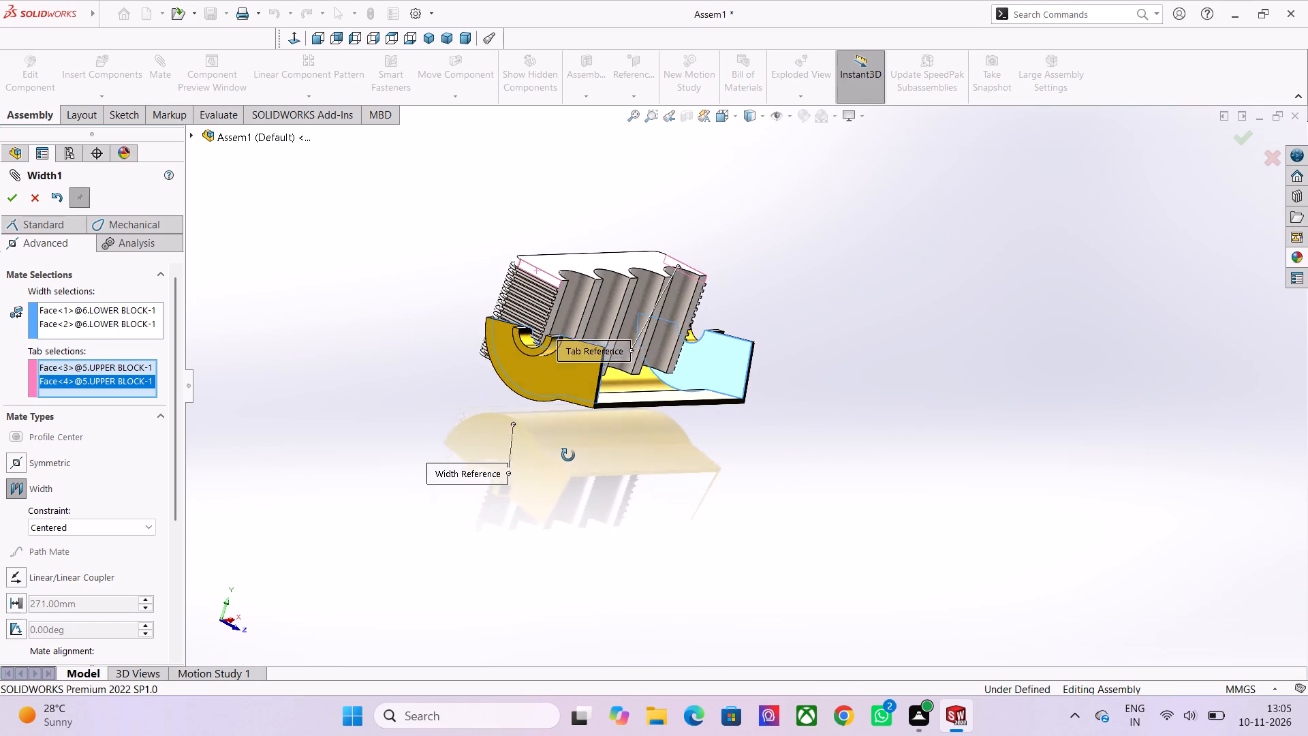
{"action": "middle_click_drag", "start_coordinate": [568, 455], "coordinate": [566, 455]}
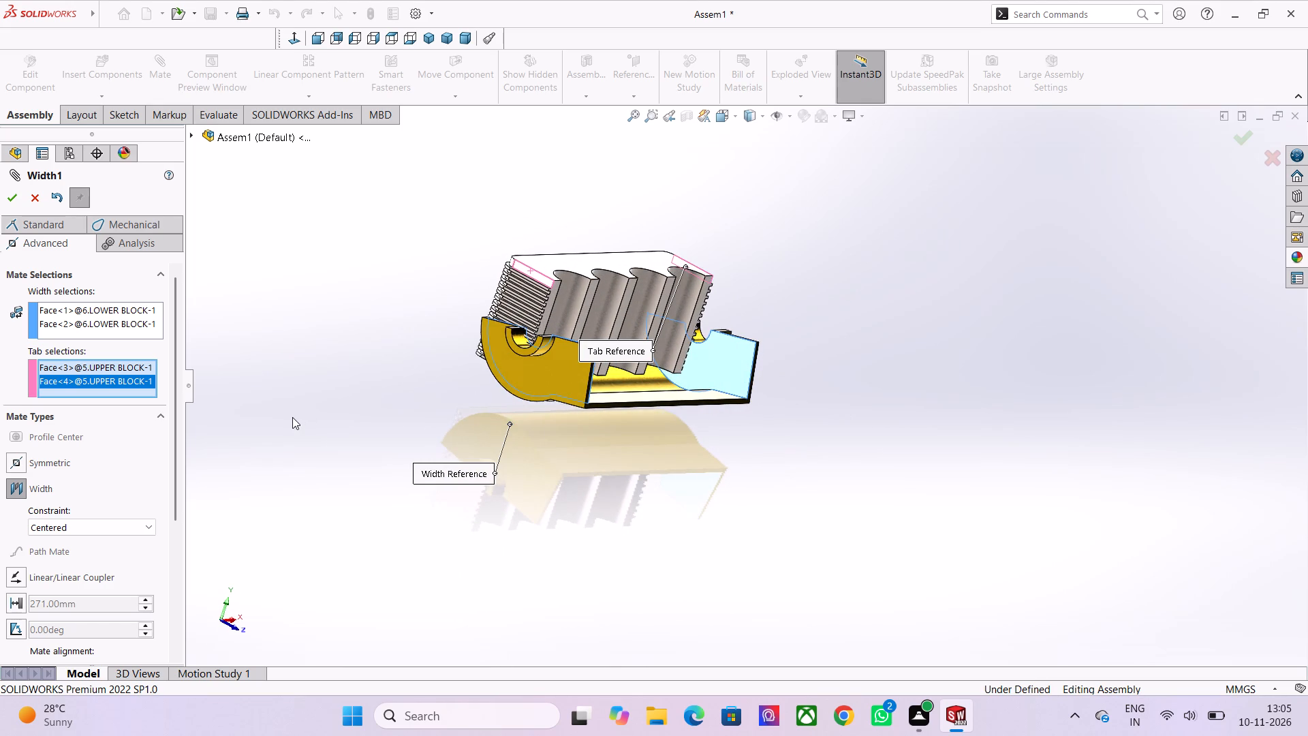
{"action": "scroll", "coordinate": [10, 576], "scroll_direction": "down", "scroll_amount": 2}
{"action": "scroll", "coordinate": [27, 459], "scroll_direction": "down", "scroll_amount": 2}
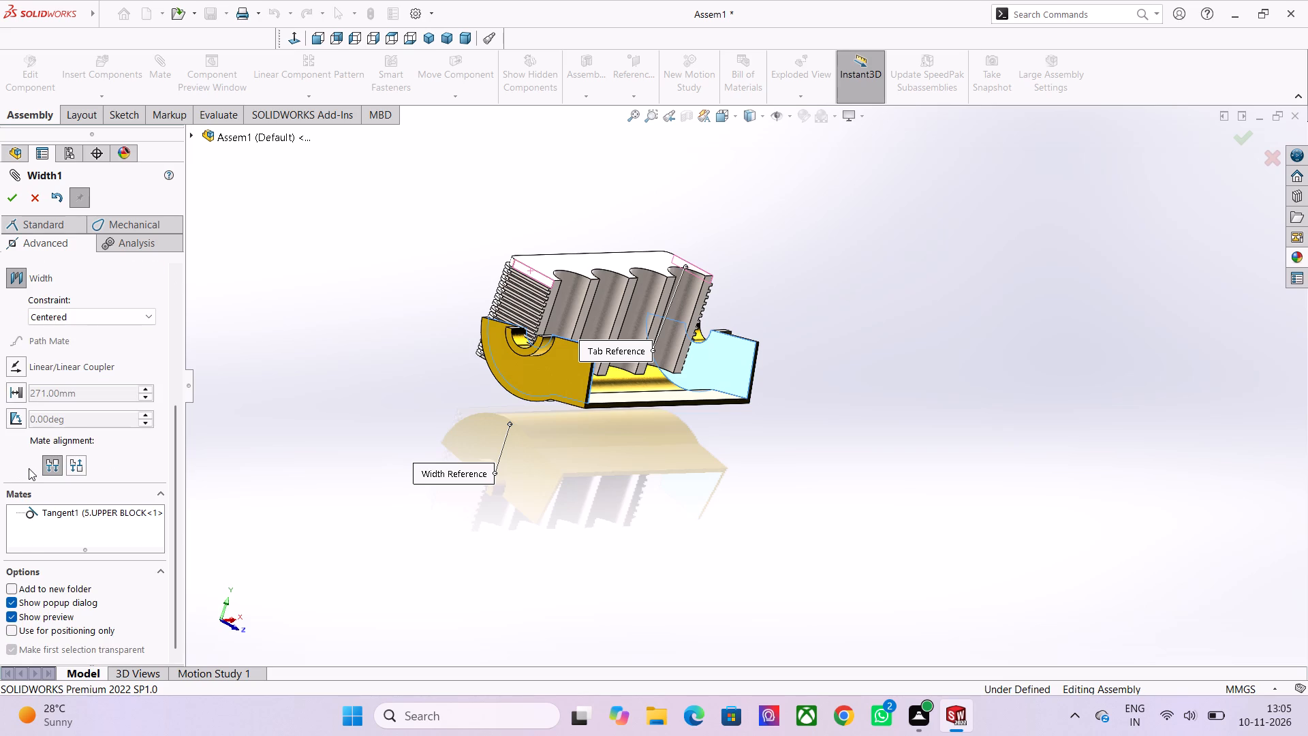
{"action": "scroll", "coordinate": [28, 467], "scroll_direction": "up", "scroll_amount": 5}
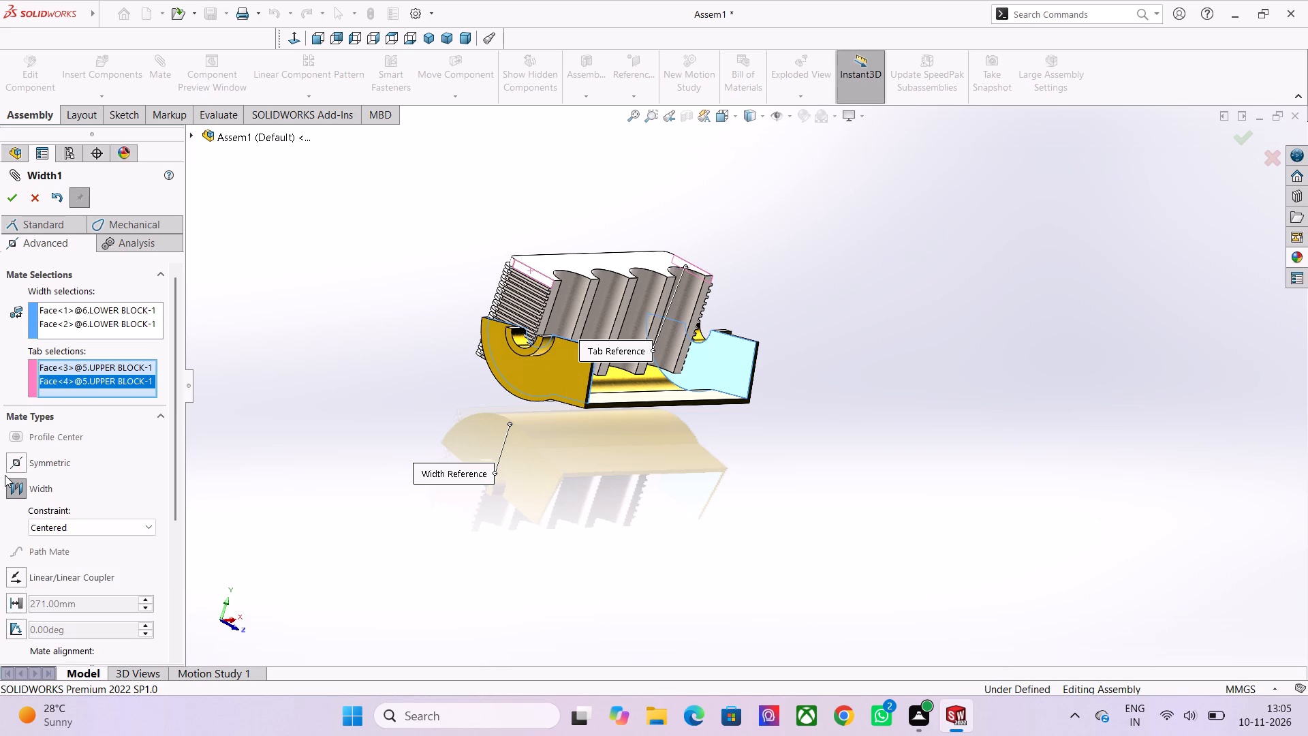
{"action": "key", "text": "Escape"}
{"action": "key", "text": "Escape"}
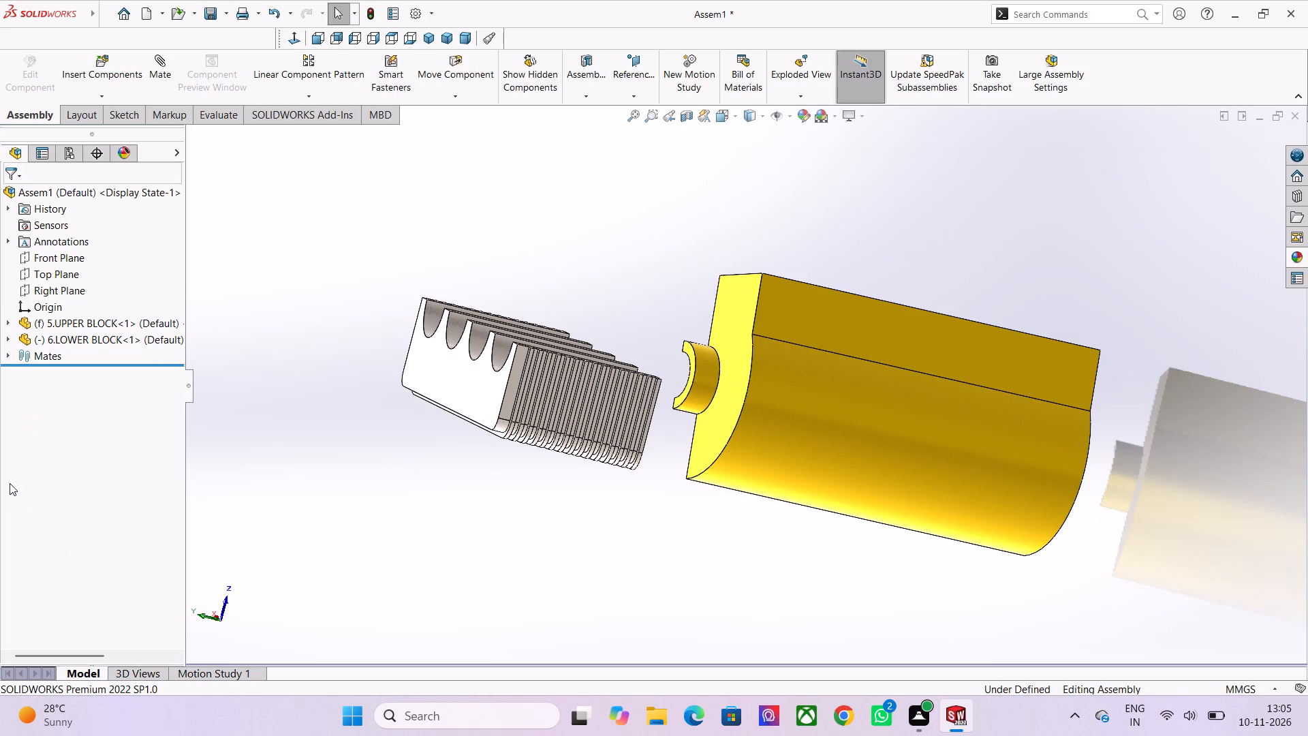
Undo the Tangent mate and the insertion of the upper and lower blocks.
{"action": "scroll", "coordinate": [191, 510], "scroll_direction": "down", "scroll_amount": 2}
{"action": "middle_click_drag", "start_coordinate": [527, 410], "coordinate": [563, 292]}
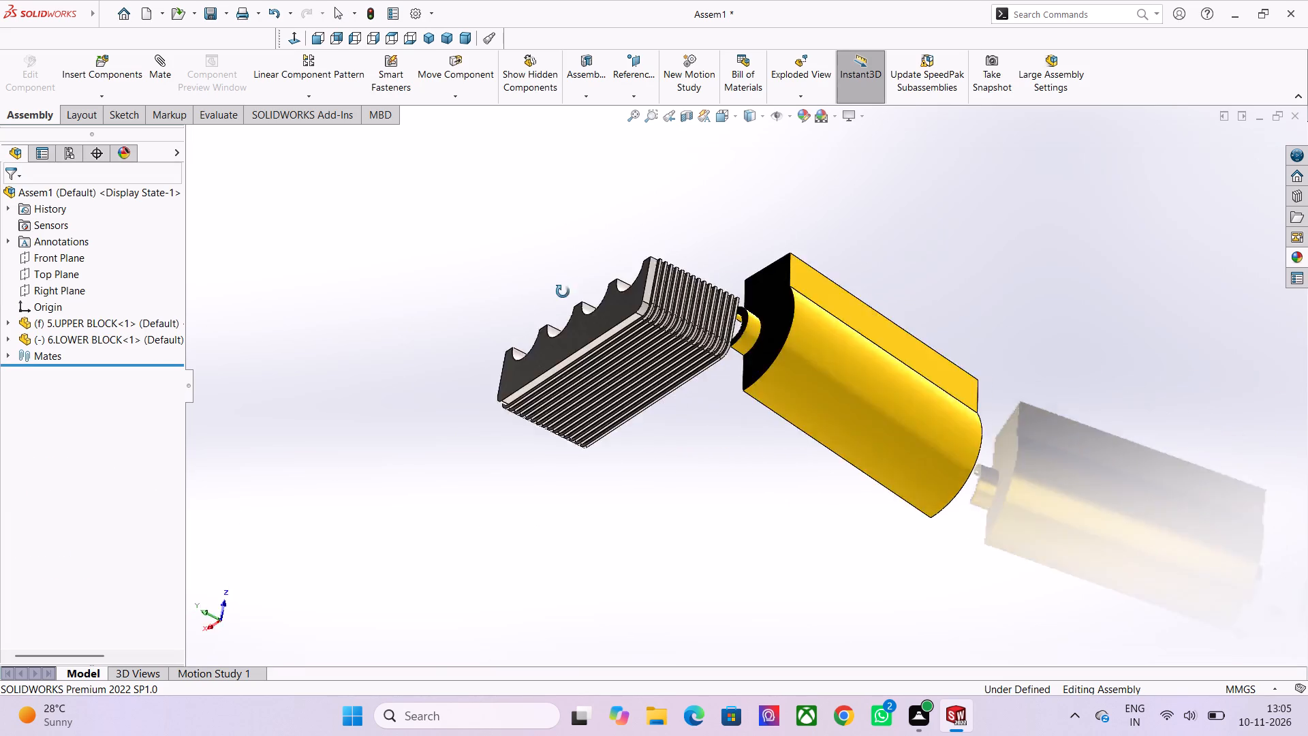
{"action": "middle_click_drag", "start_coordinate": [563, 292], "coordinate": [713, 197]}
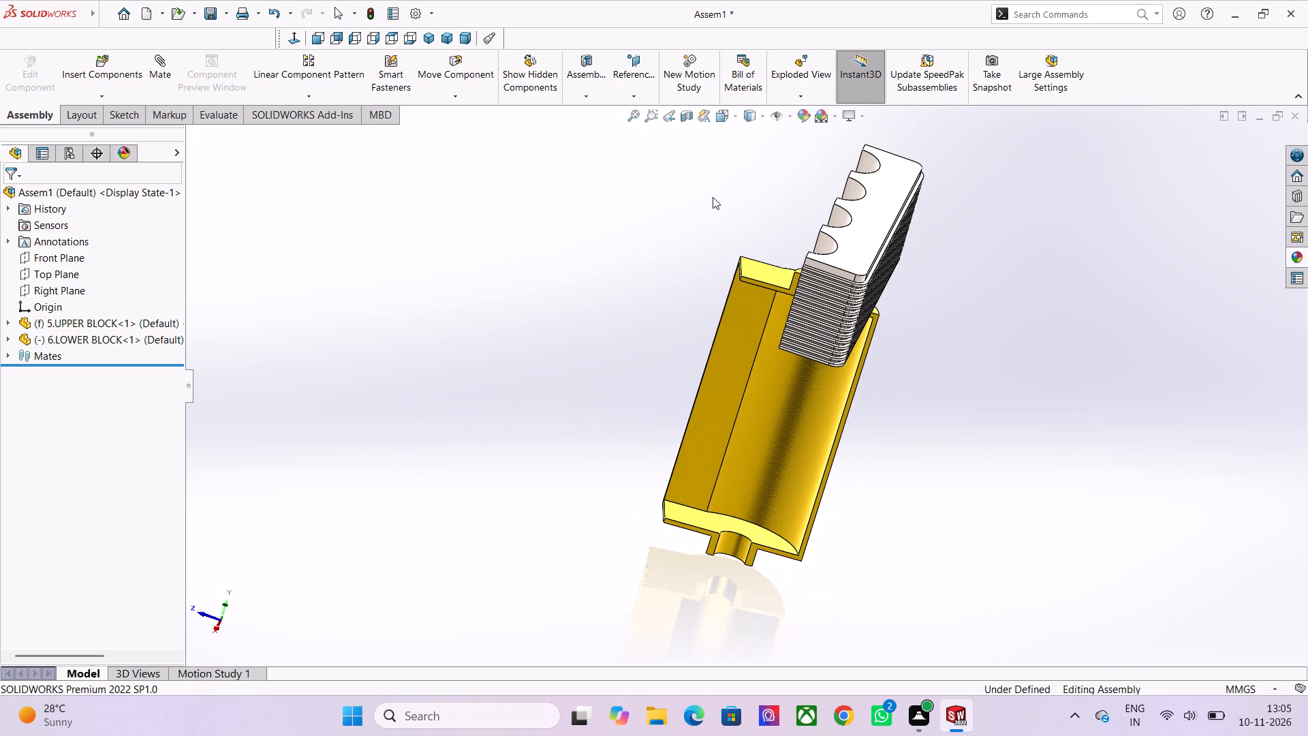
{"action": "key", "text": "ctrl+z"}
{"action": "key", "text": "ctrl+z"}
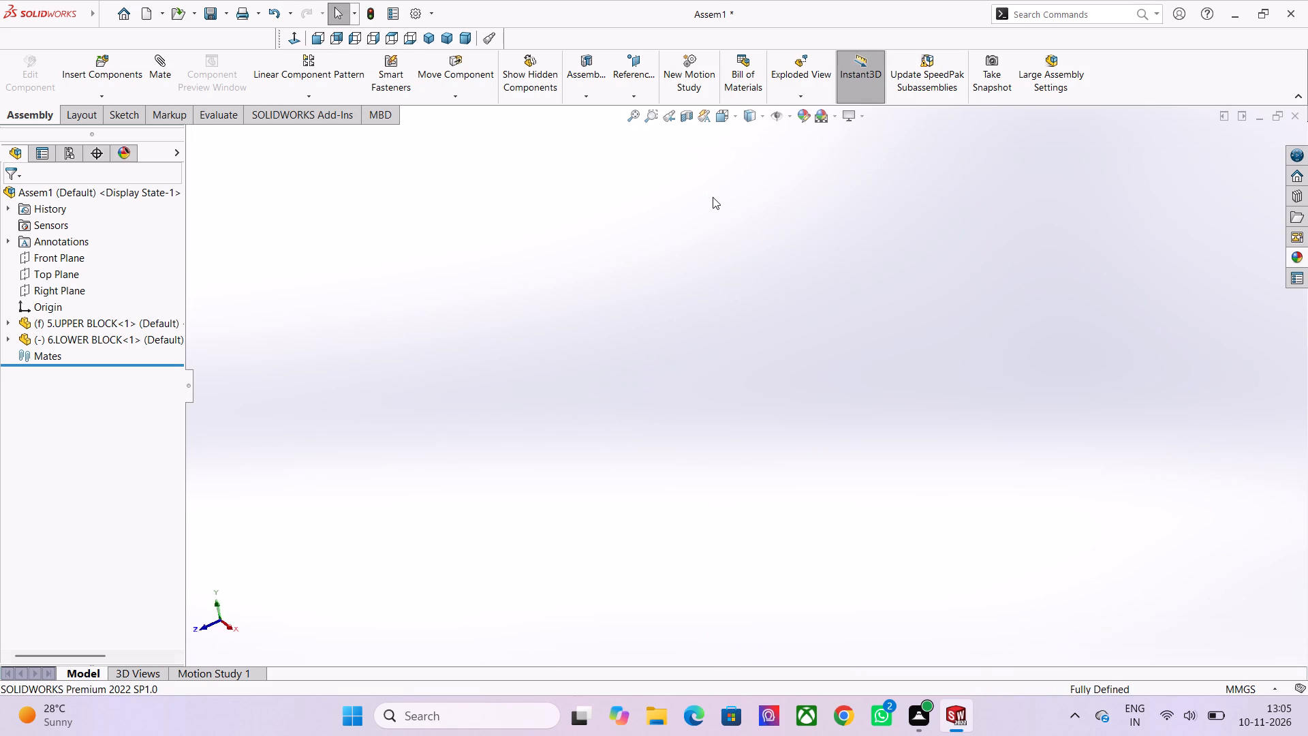
Load 5.UPPER BLOCK and 6.LOWER BLOCK together from the ENGINE folder for insertion into the assembly.
{"action": "scroll", "coordinate": [722, 247], "scroll_direction": "down", "scroll_amount": 2}
{"action": "scroll", "coordinate": [723, 358], "scroll_direction": "down", "scroll_amount": 2}
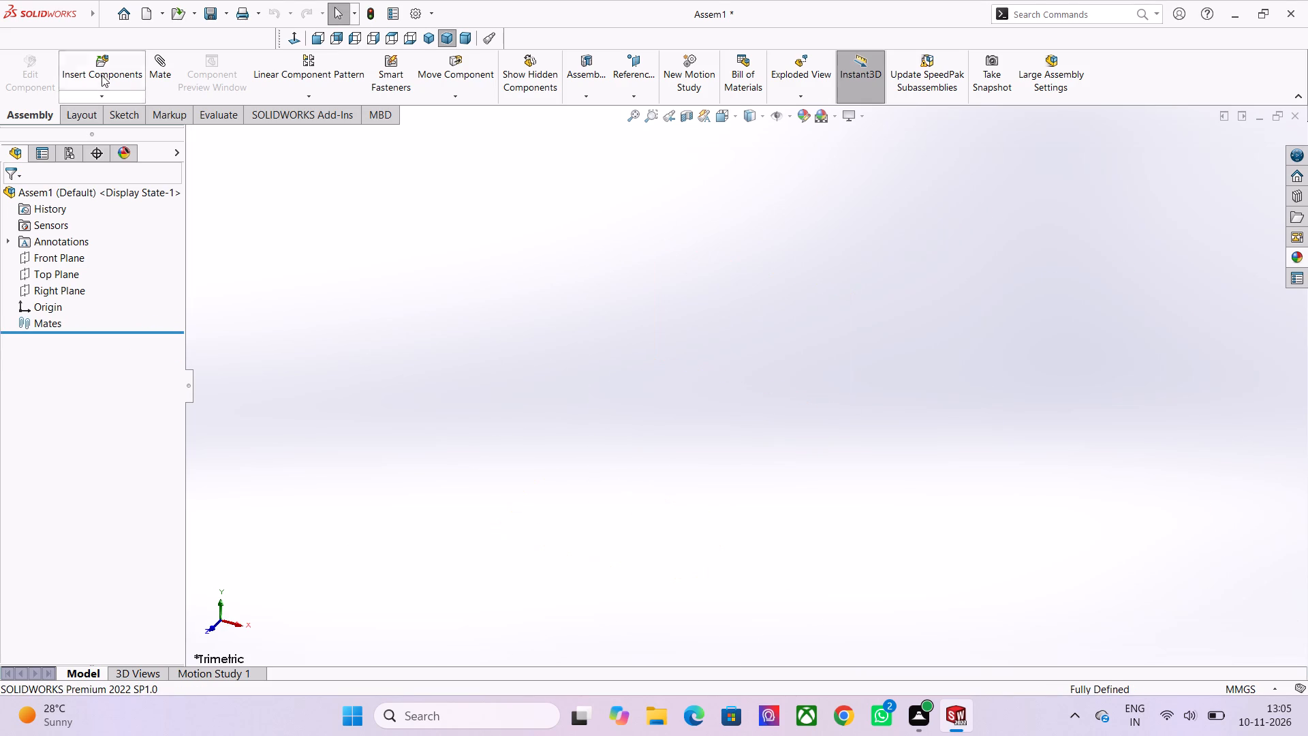
{"action": "left_click", "coordinate": [105, 71]}
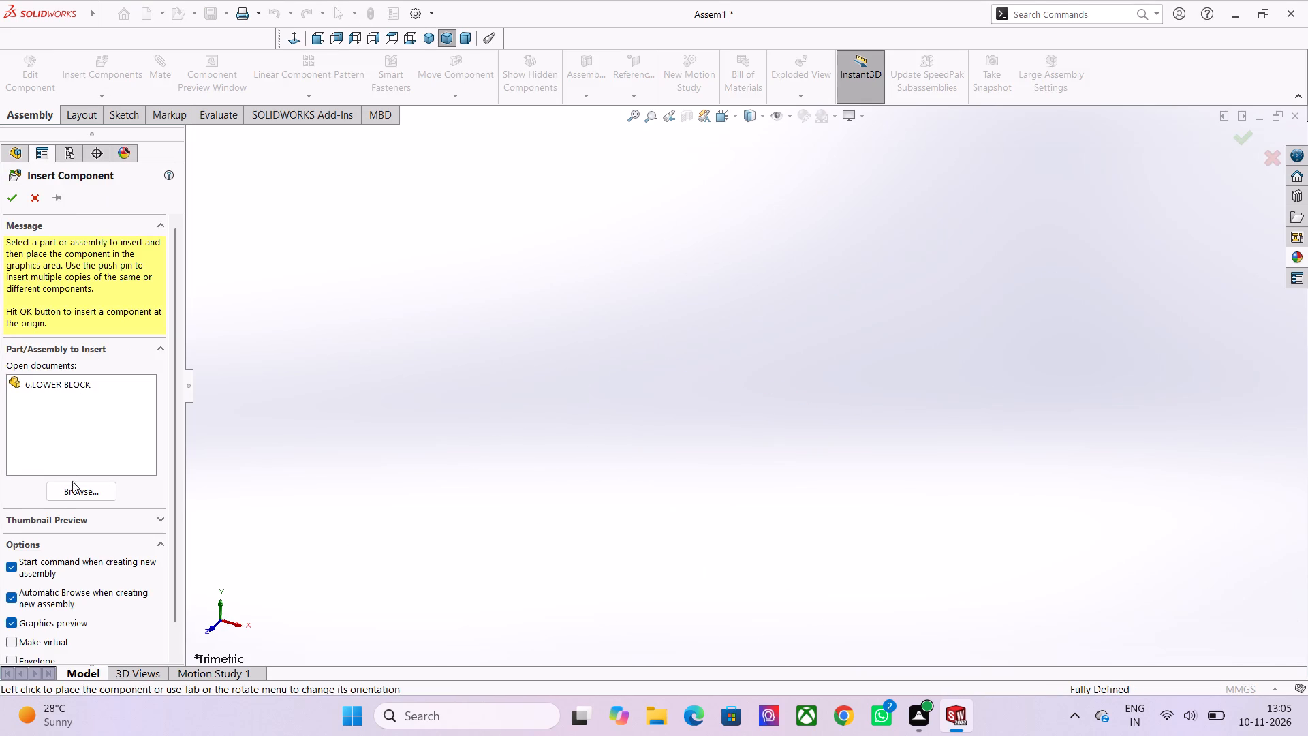
{"action": "left_click", "coordinate": [71, 485]}
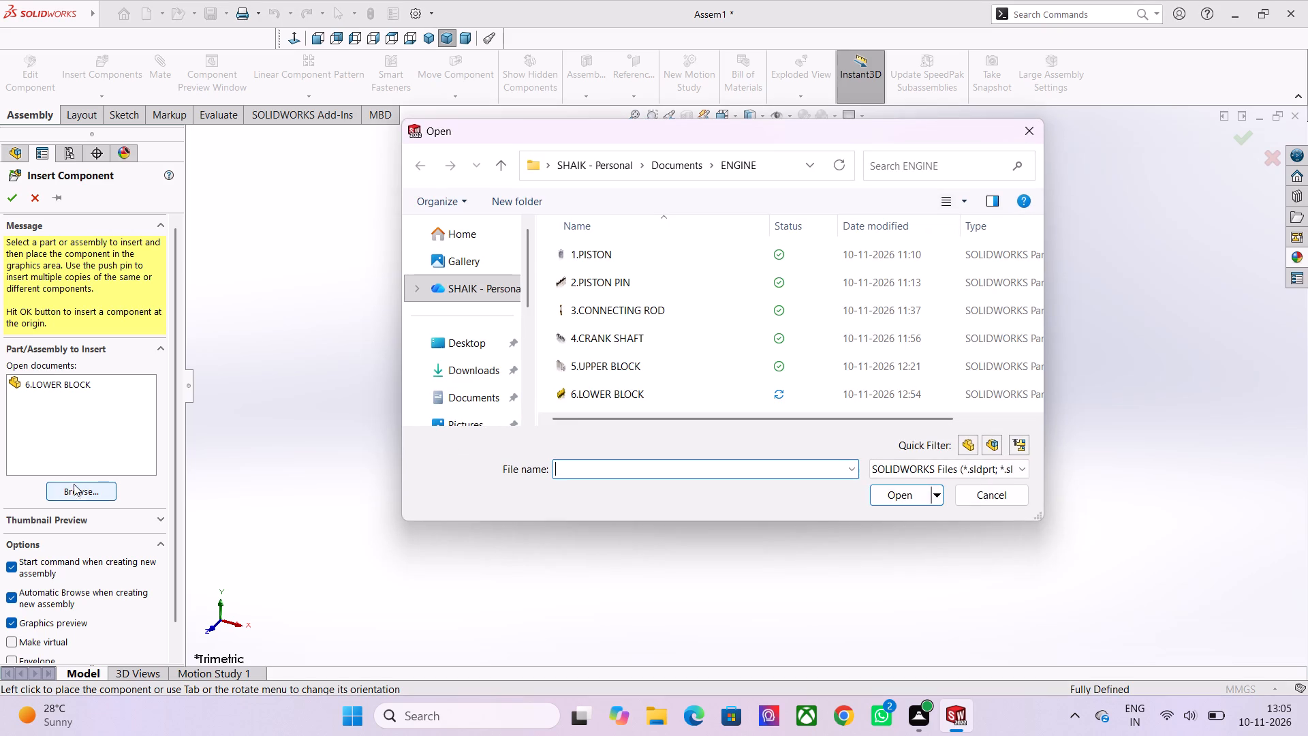
{"action": "left_click", "coordinate": [664, 361]}
{"action": "scroll", "coordinate": [674, 342], "scroll_direction": "up", "scroll_amount": 2}
{"action": "scroll", "coordinate": [674, 342], "scroll_direction": "down", "scroll_amount": 1}
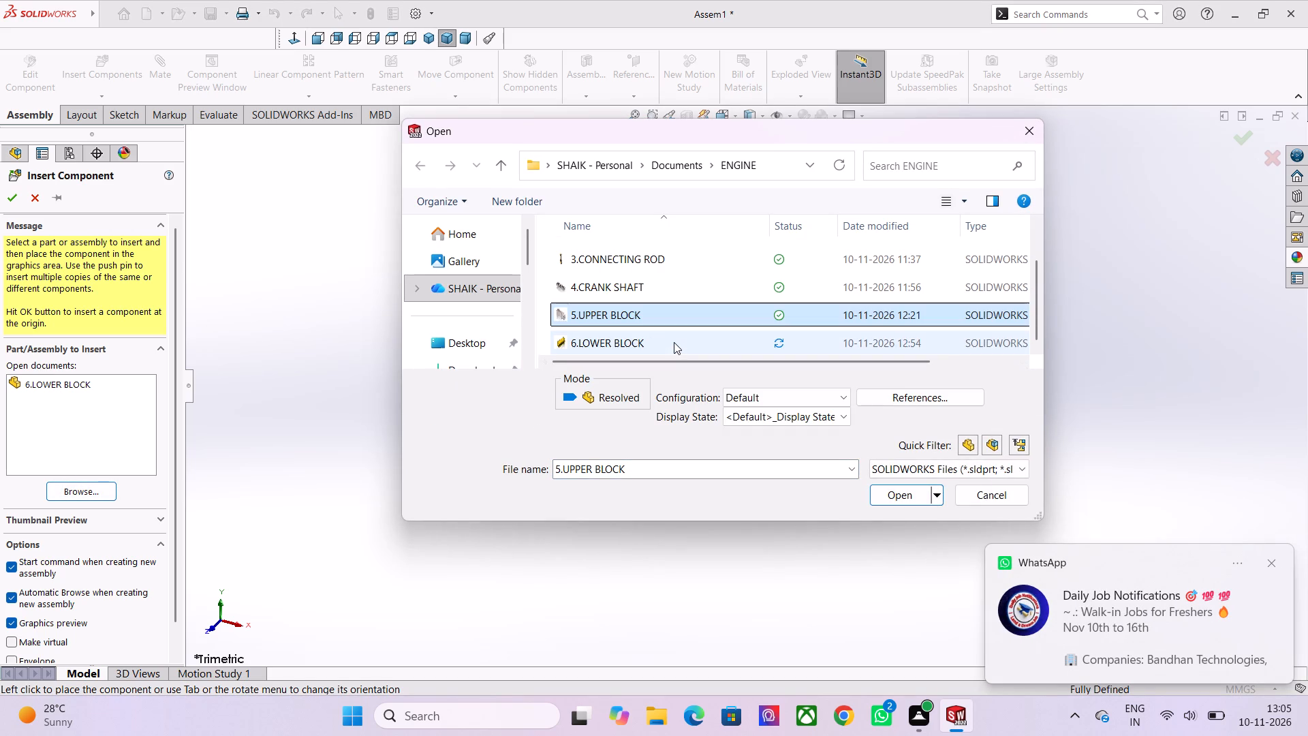
{"action": "left_click", "coordinate": [604, 340], "text": "ctrl"}
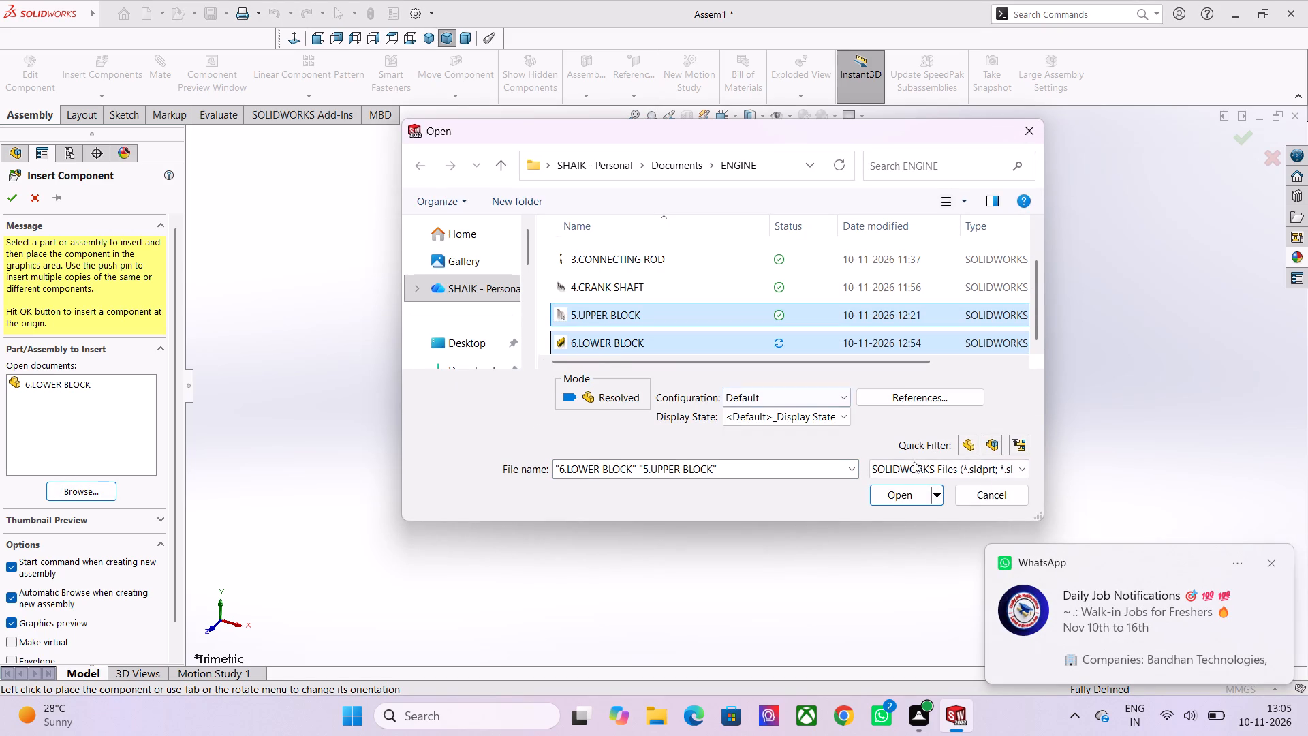
{"action": "left_click", "coordinate": [901, 491], "text": "ctrl"}
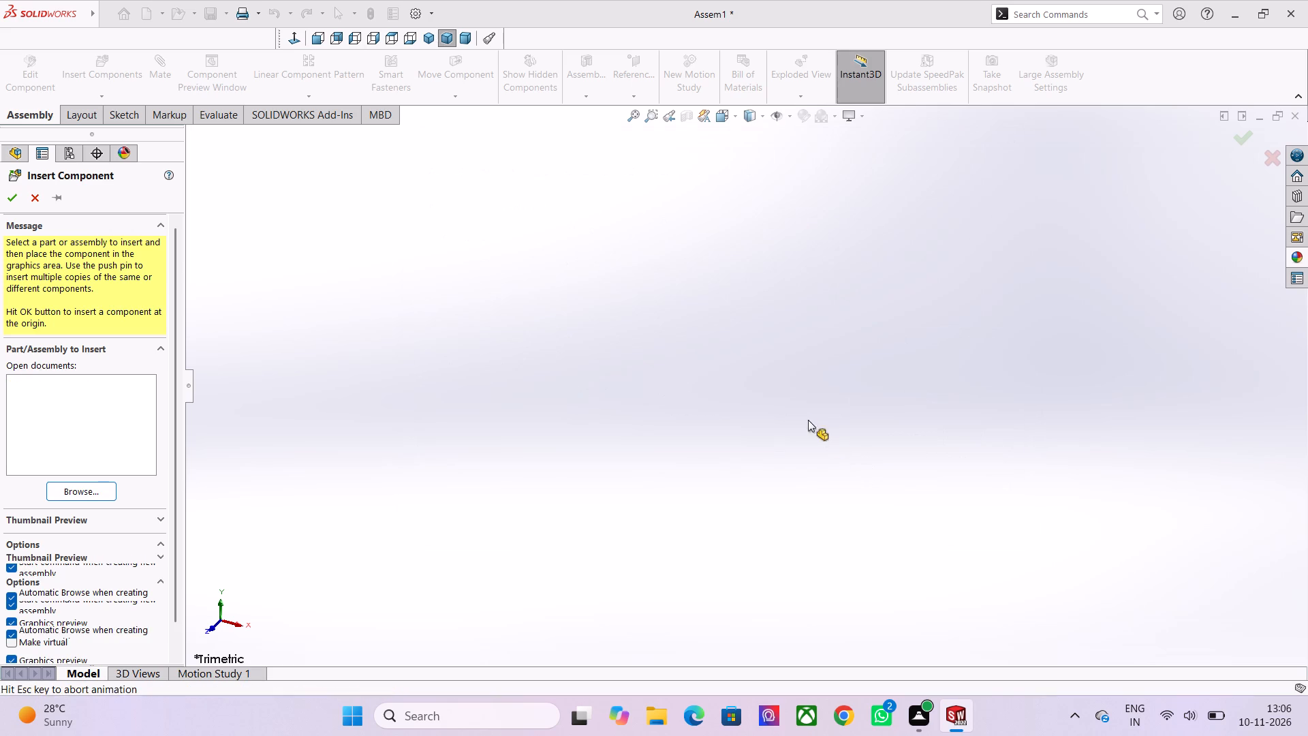
Place the 5.UPPER BLOCK part in the empty assembly space as the first component.
{"action": "scroll", "coordinate": [742, 337], "scroll_direction": "down", "scroll_amount": 1}
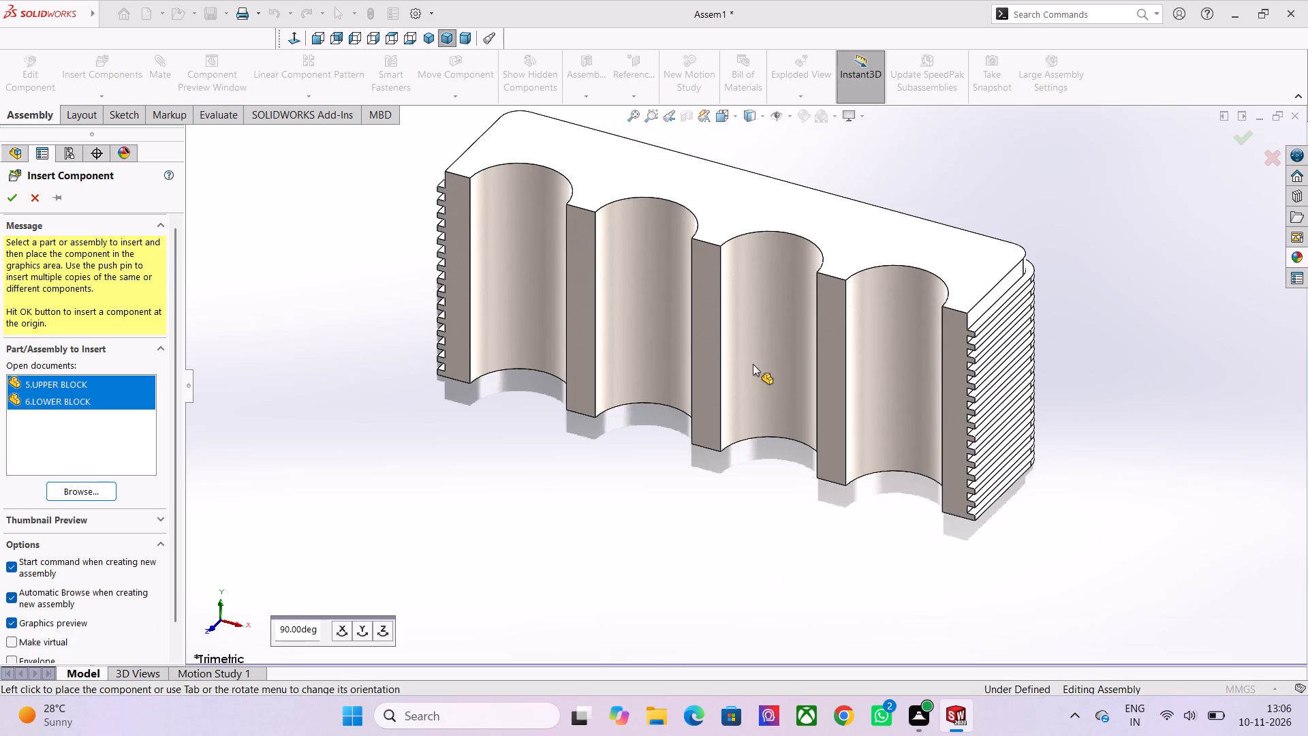
{"action": "scroll", "coordinate": [762, 355], "scroll_direction": "down", "scroll_amount": 1}
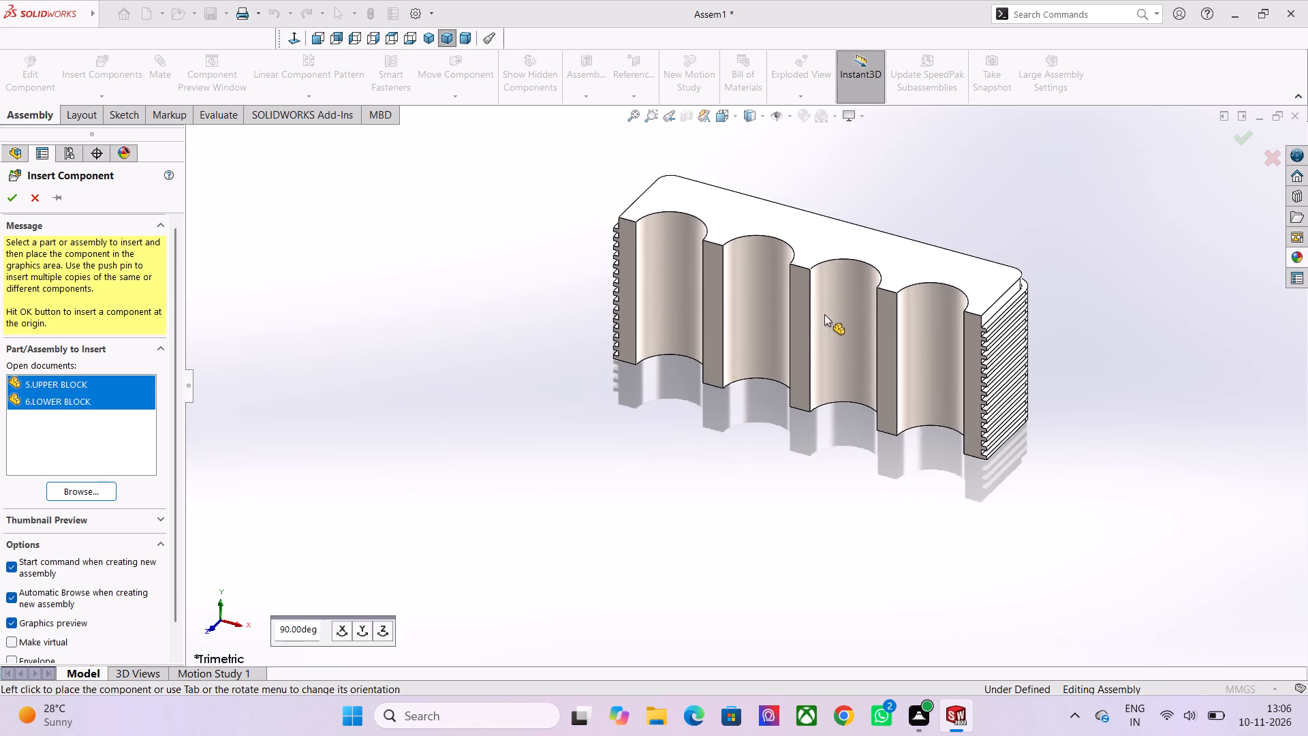
{"action": "left_click", "coordinate": [800, 321]}
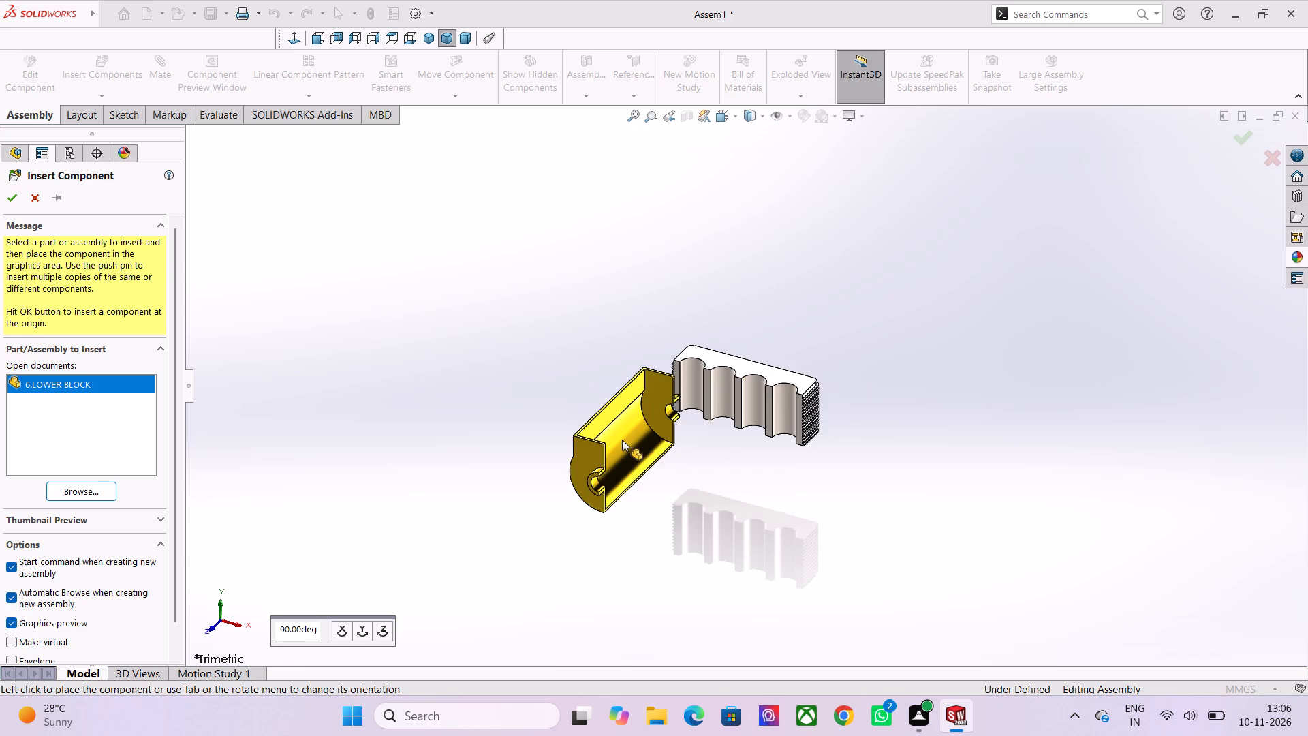
Place the 6.LOWER BLOCK part in the assembly, in open space beside the upper block.
{"action": "scroll", "coordinate": [622, 440], "scroll_direction": "up", "scroll_amount": 3}
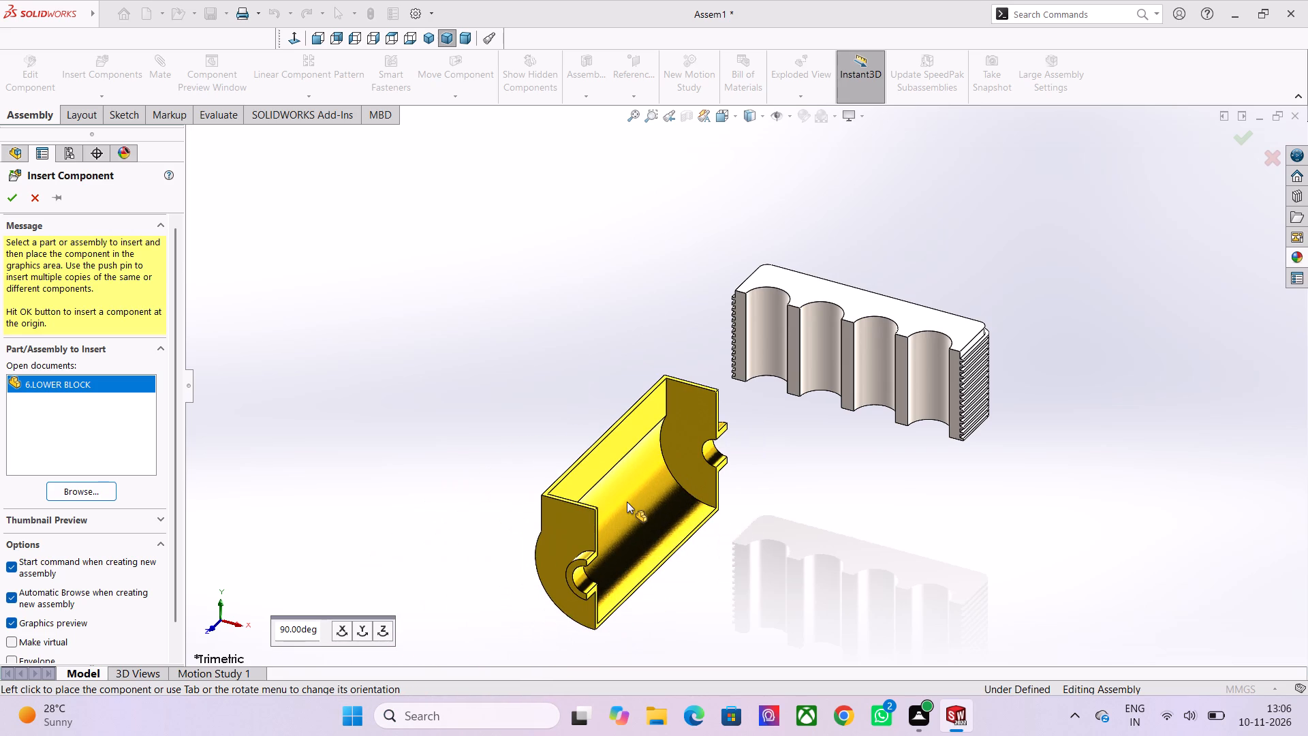
{"action": "scroll", "coordinate": [720, 441], "scroll_direction": "up", "scroll_amount": 2}
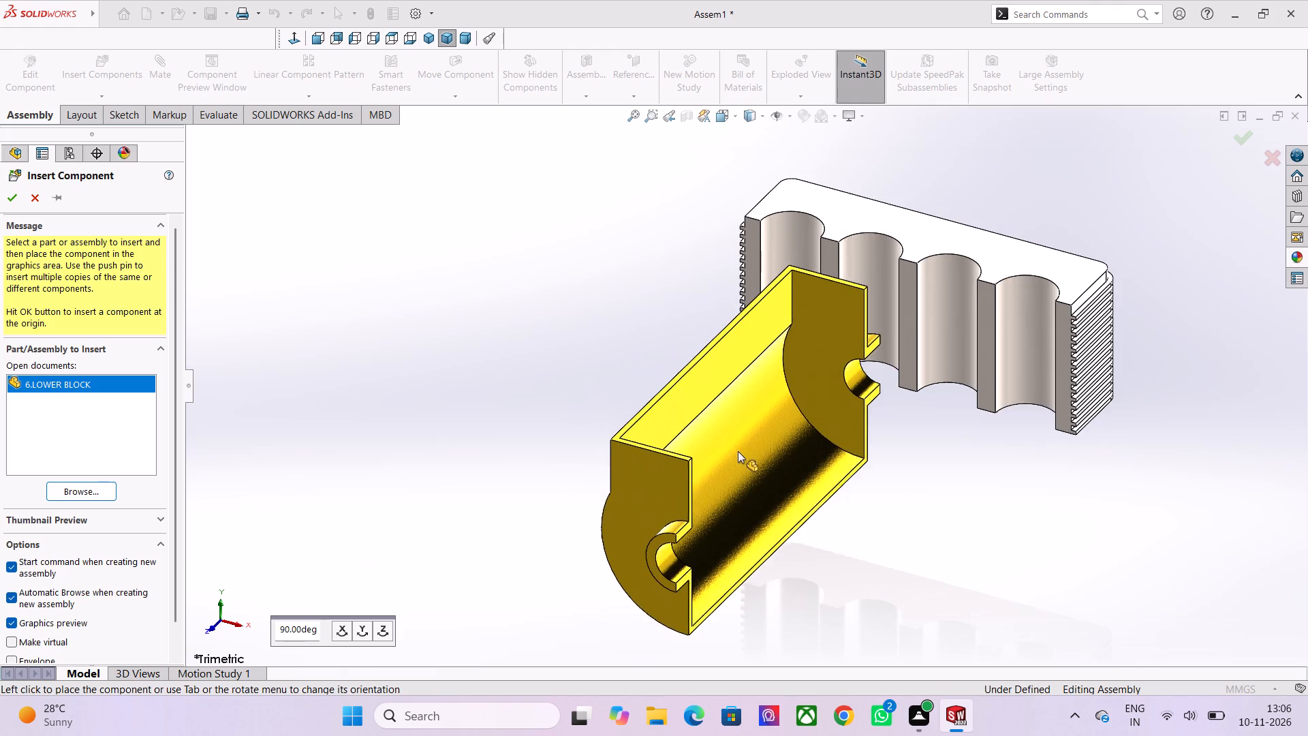
{"action": "scroll", "coordinate": [909, 496], "scroll_direction": "down", "scroll_amount": 1}
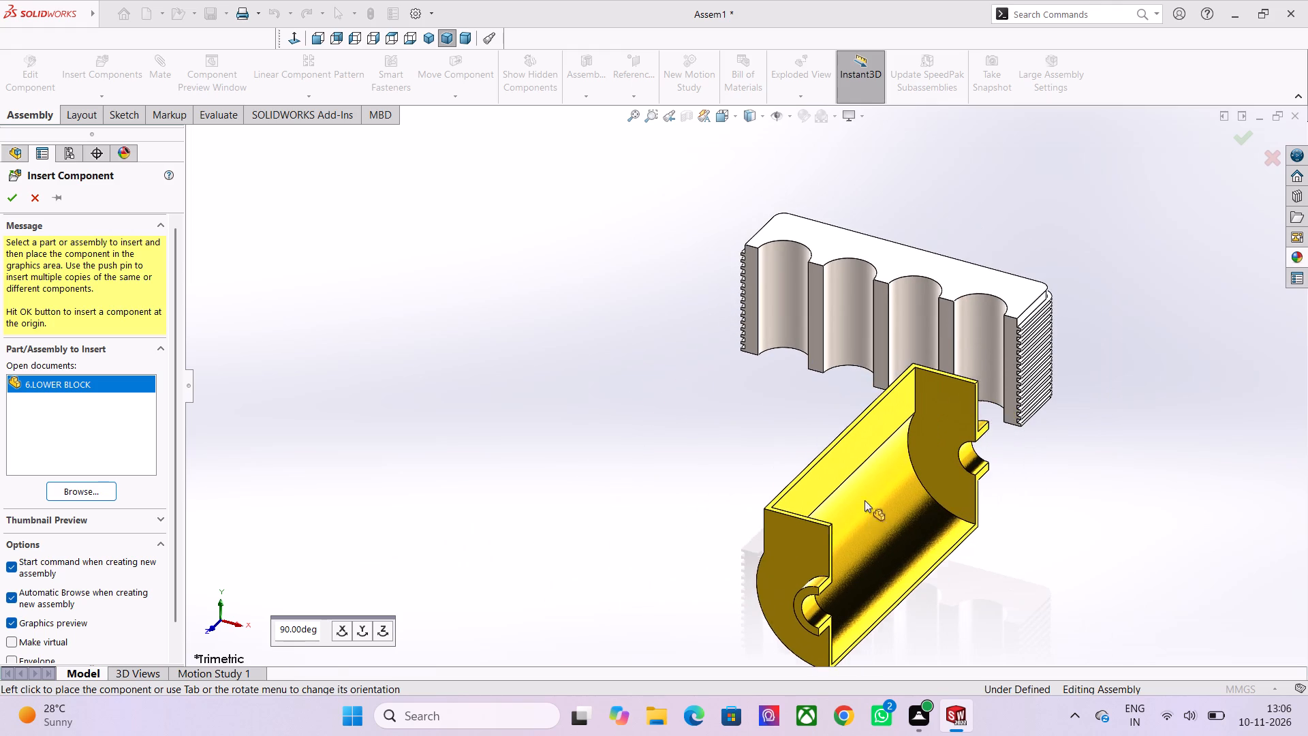
{"action": "middle_click_drag", "start_coordinate": [843, 449], "coordinate": [775, 448]}
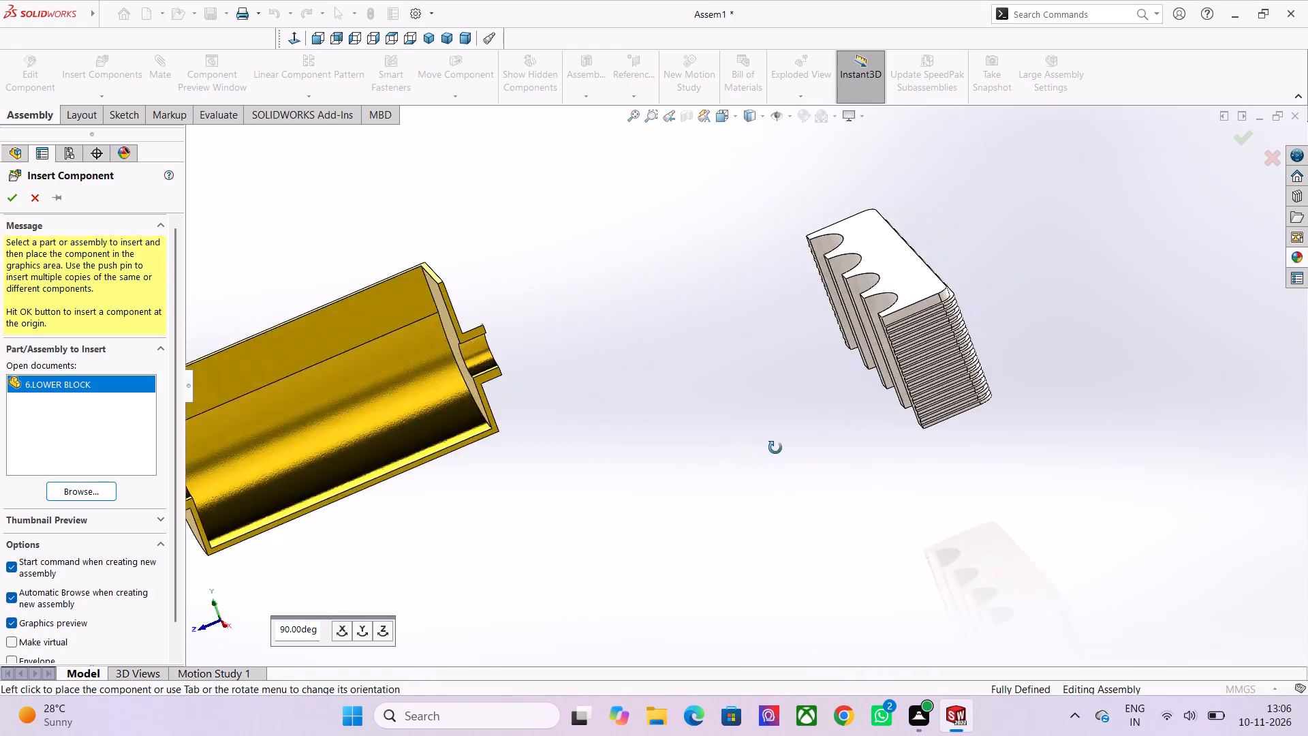
{"action": "middle_click_drag", "start_coordinate": [775, 448], "coordinate": [847, 432]}
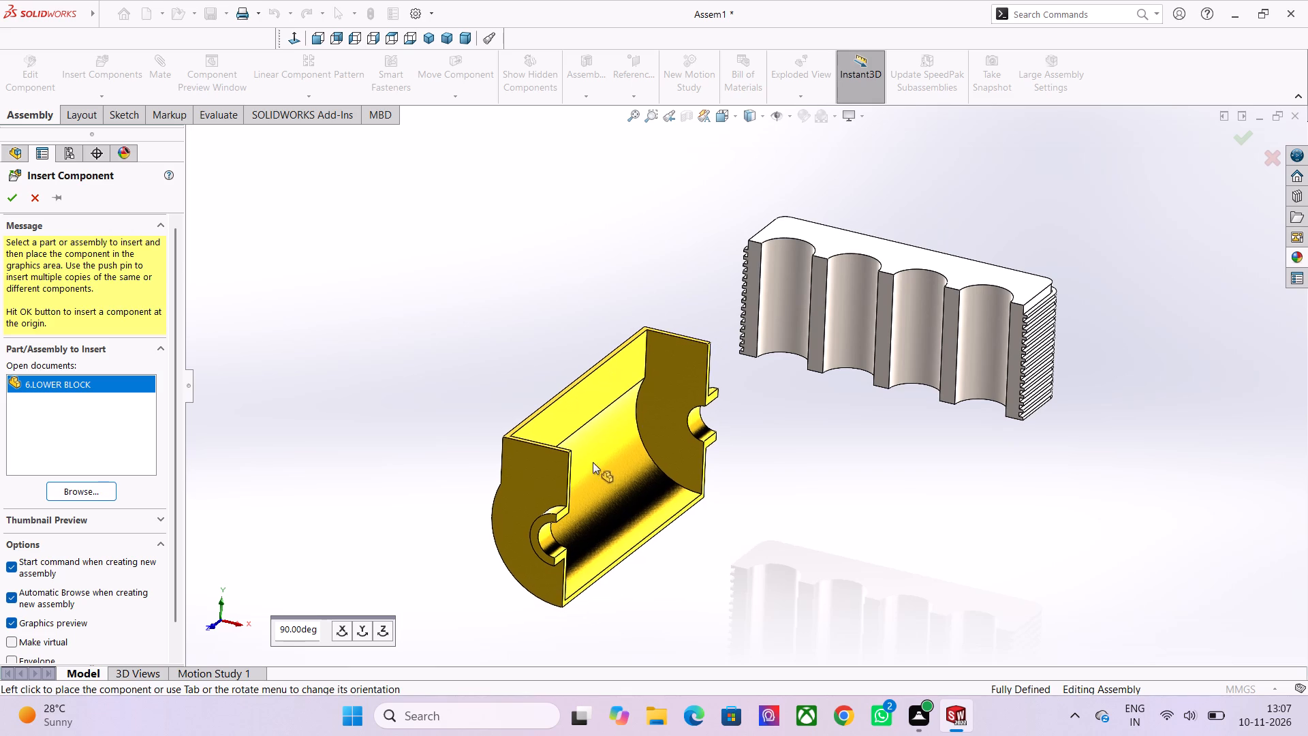
{"action": "left_click", "coordinate": [569, 449]}
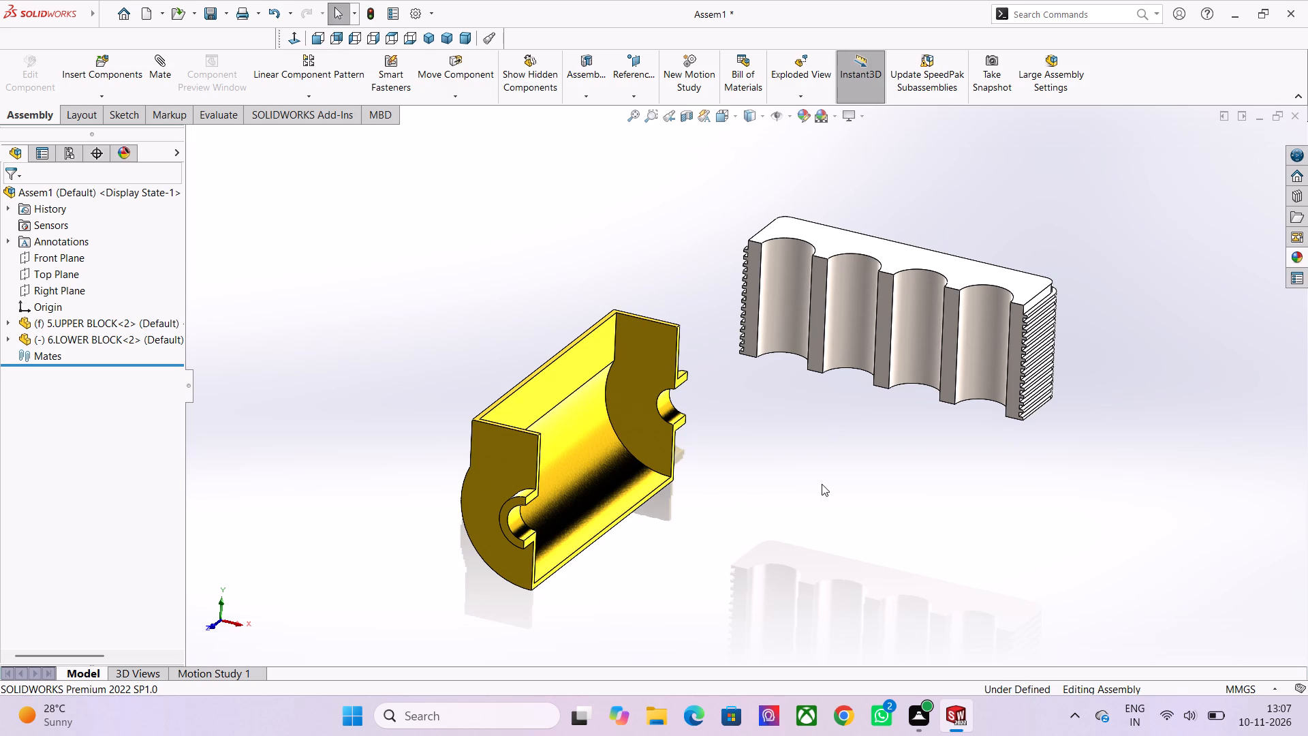
Float the 5.UPPER BLOCK component and fix the 6.LOWER BLOCK component instead.
{"action": "right_click", "coordinate": [837, 230]}
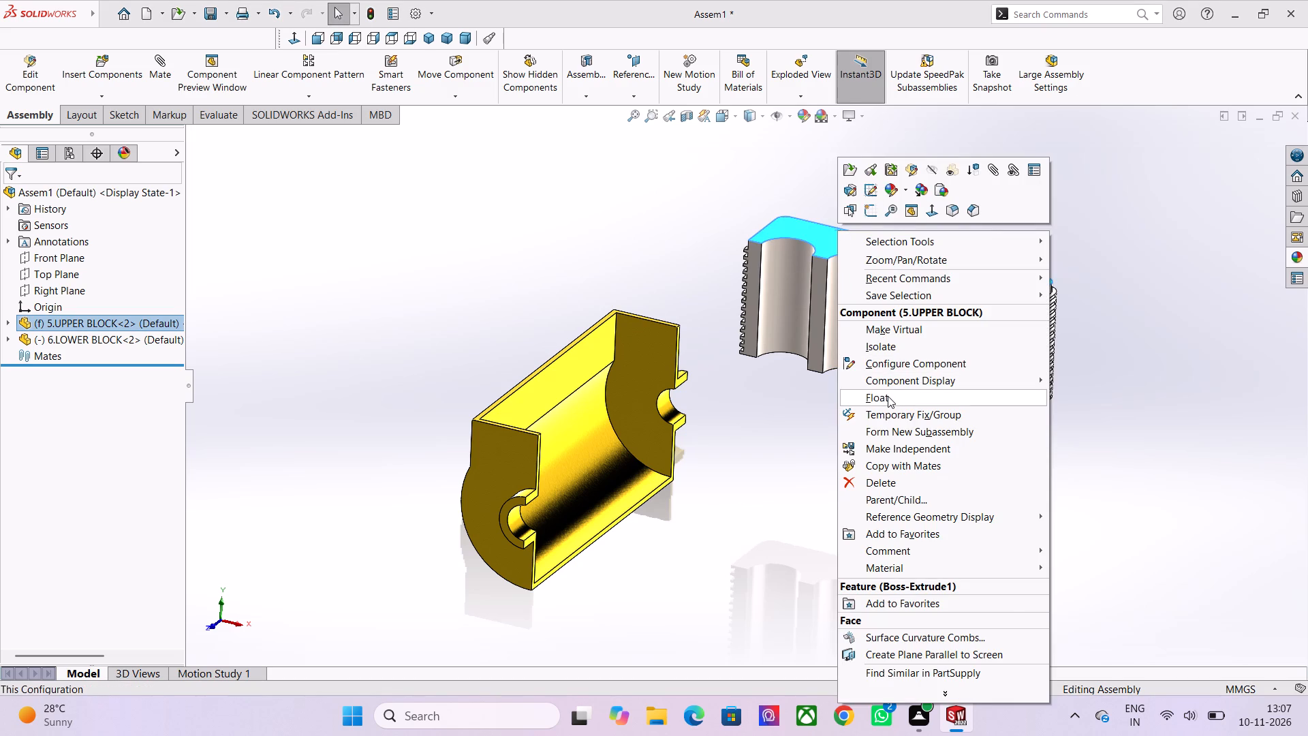
{"action": "left_click", "coordinate": [888, 396]}
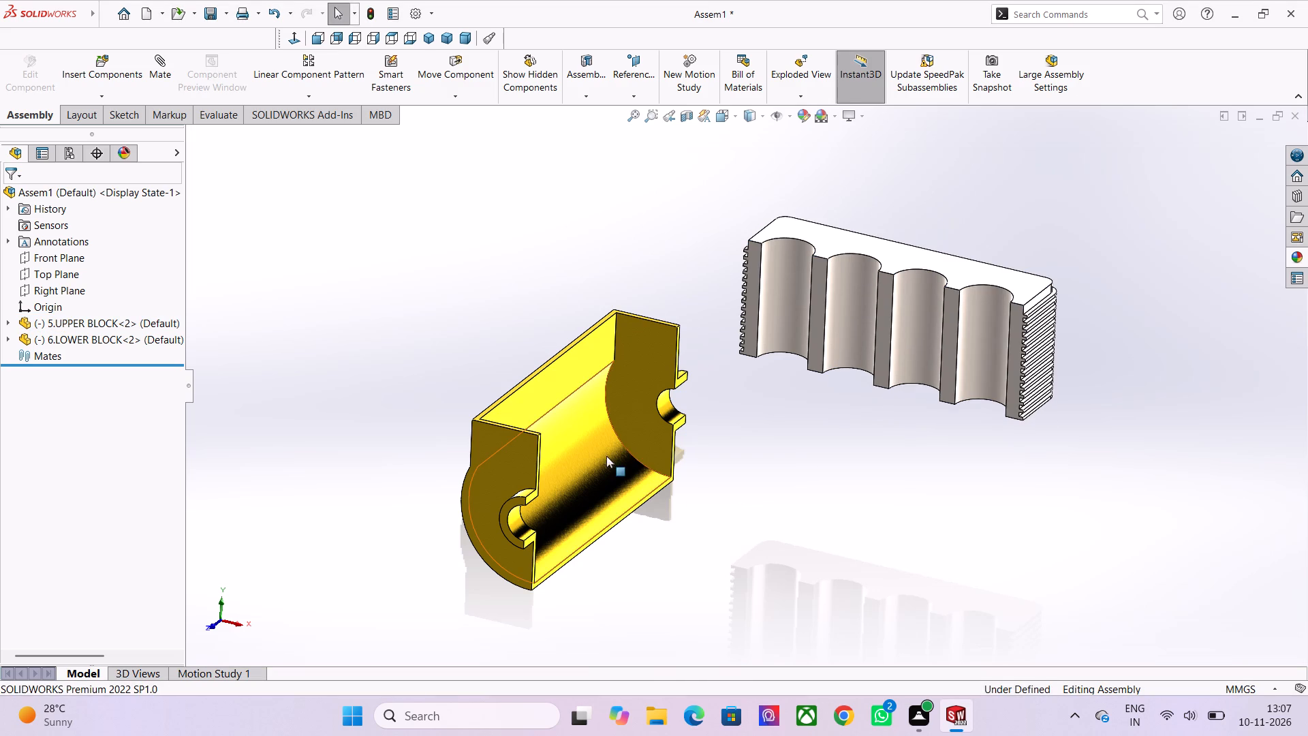
{"action": "right_click", "coordinate": [585, 453]}
{"action": "left_click", "coordinate": [623, 416]}
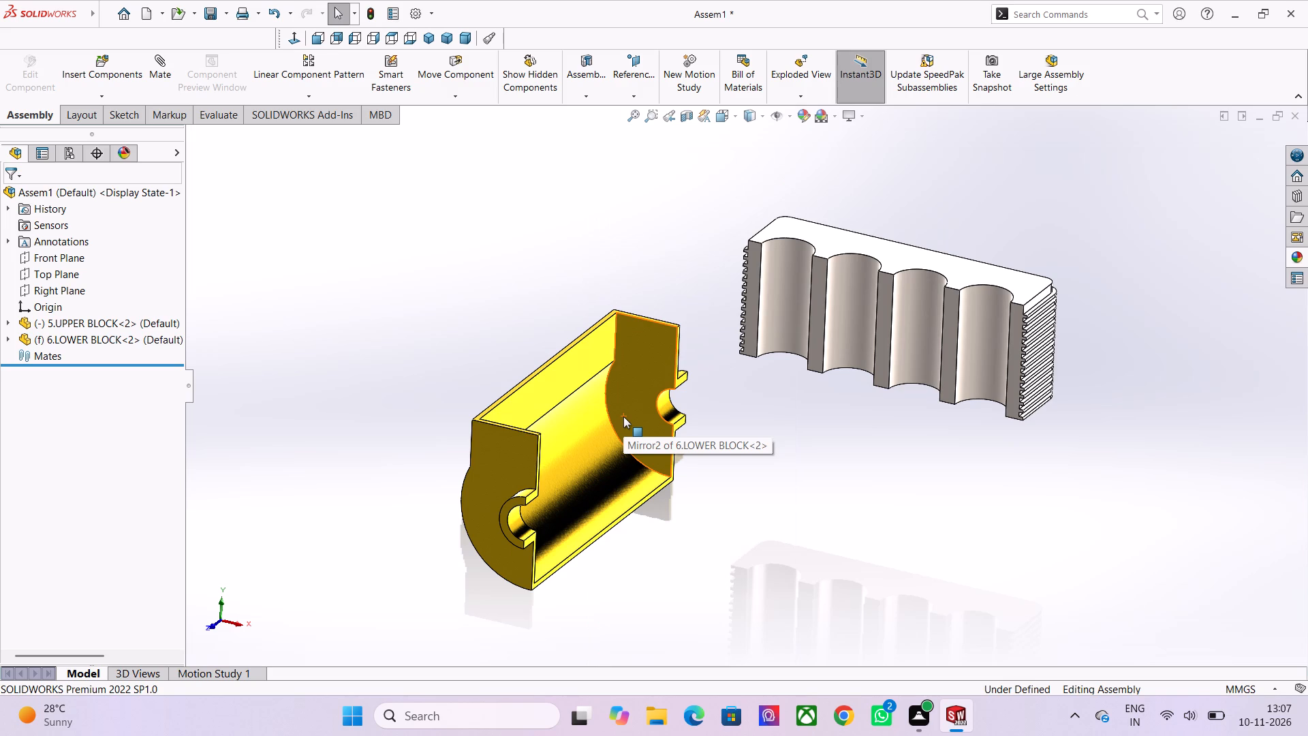
Rotate the upper block freely until it stands upright with its length running roughly parallel to the lower block.
{"action": "left_click", "coordinate": [462, 96]}
{"action": "left_click", "coordinate": [482, 133]}
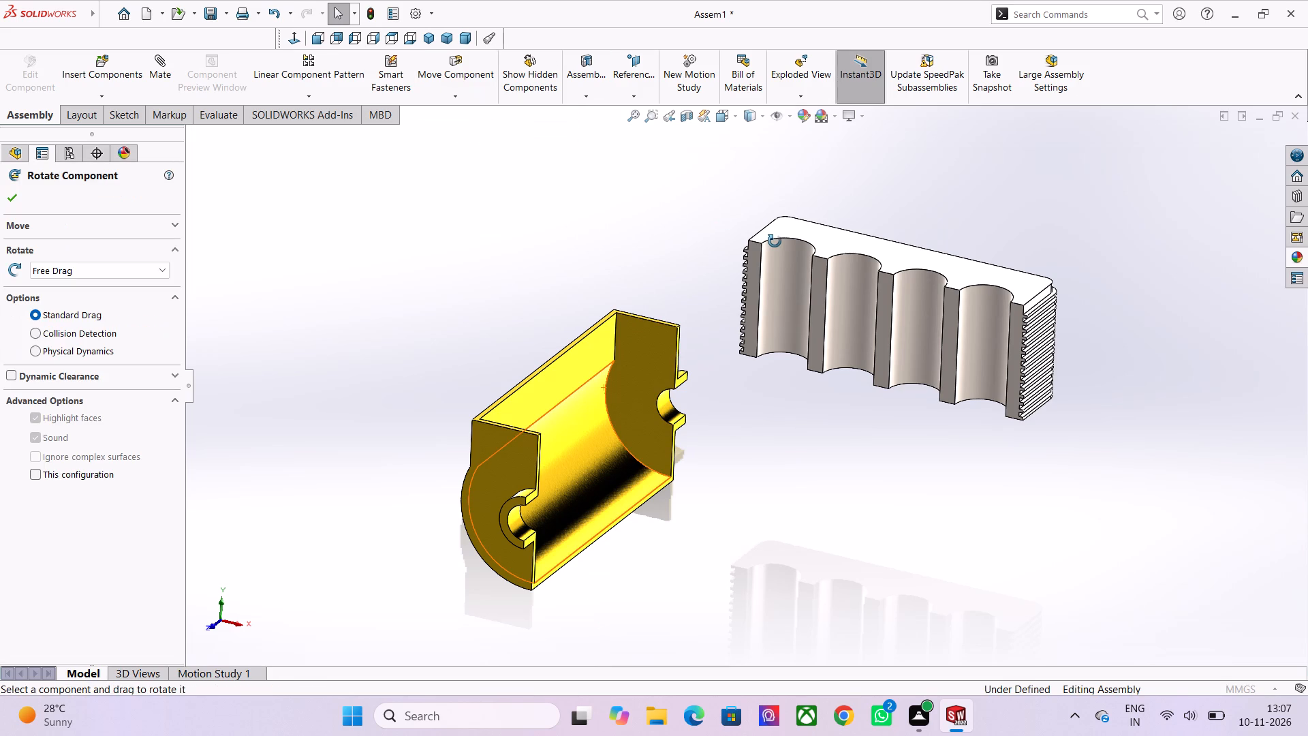
{"action": "left_click_drag", "start_coordinate": [775, 241], "coordinate": [941, 426]}
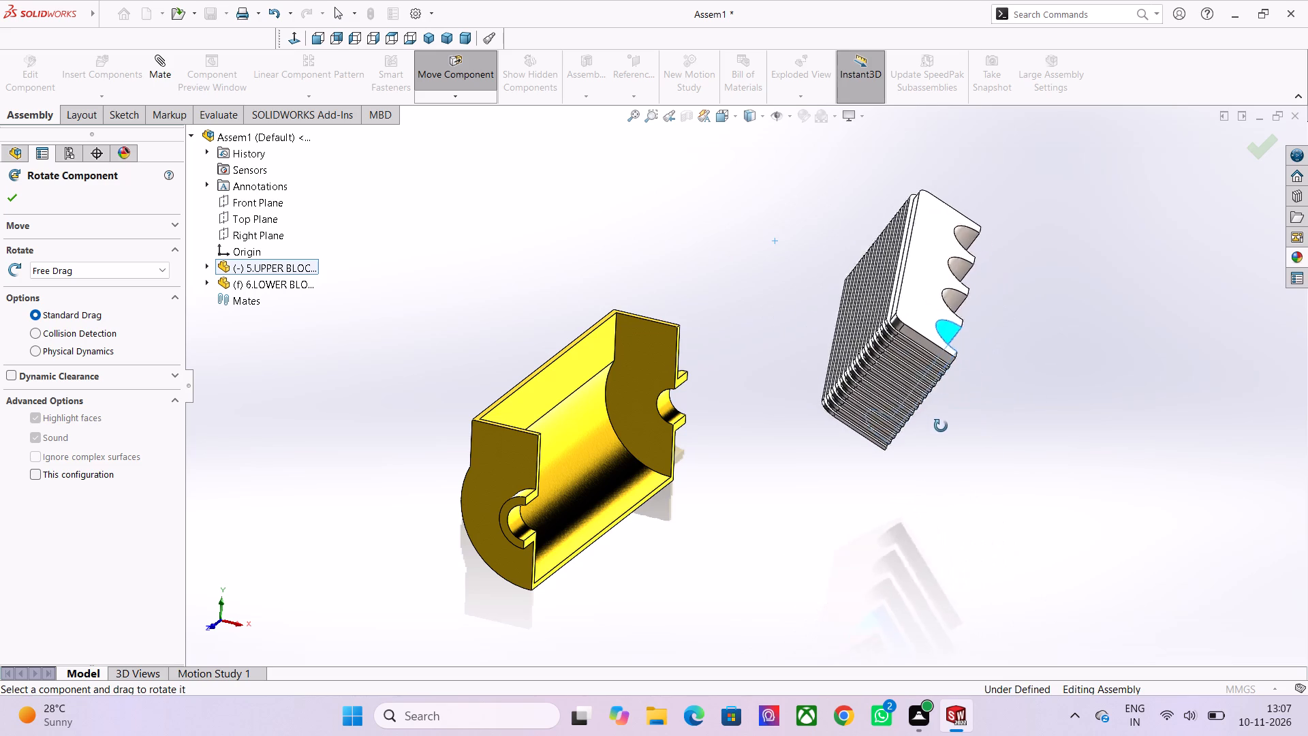
{"action": "left_click_drag", "start_coordinate": [941, 426], "coordinate": [888, 337]}
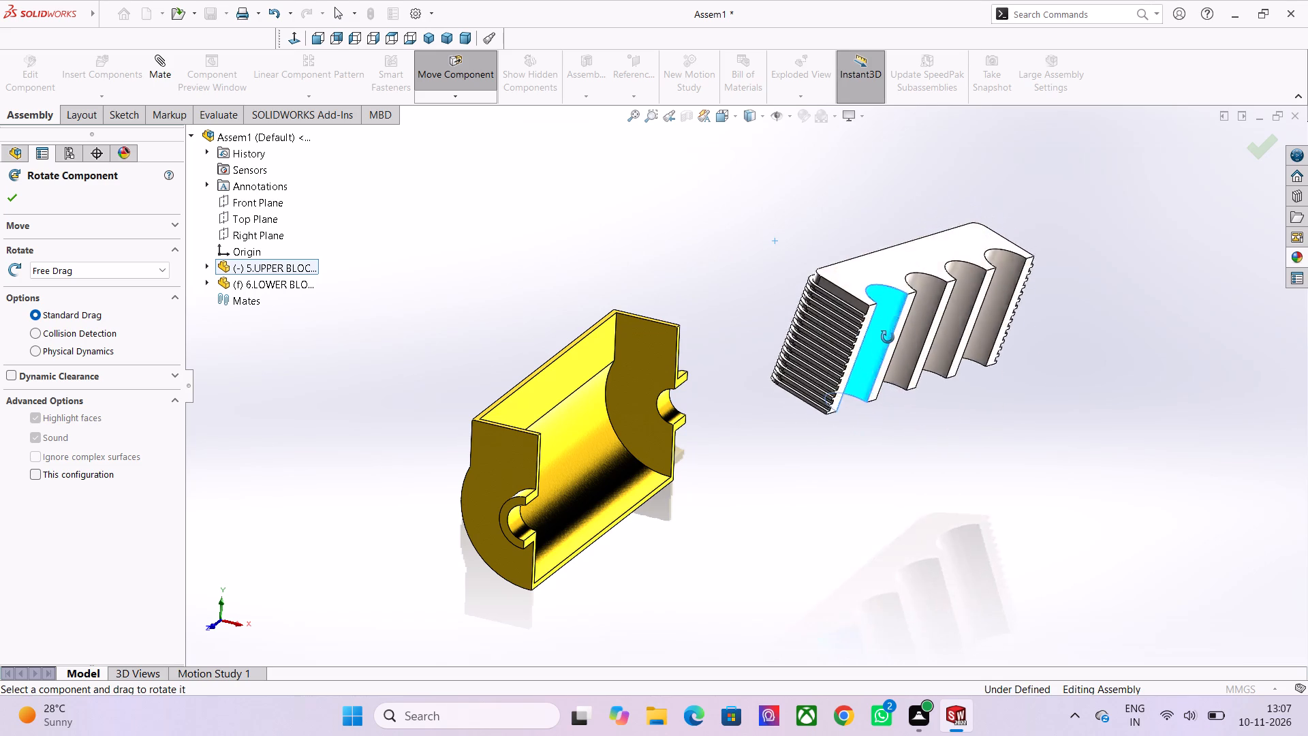
{"action": "left_click_drag", "start_coordinate": [888, 337], "coordinate": [897, 334]}
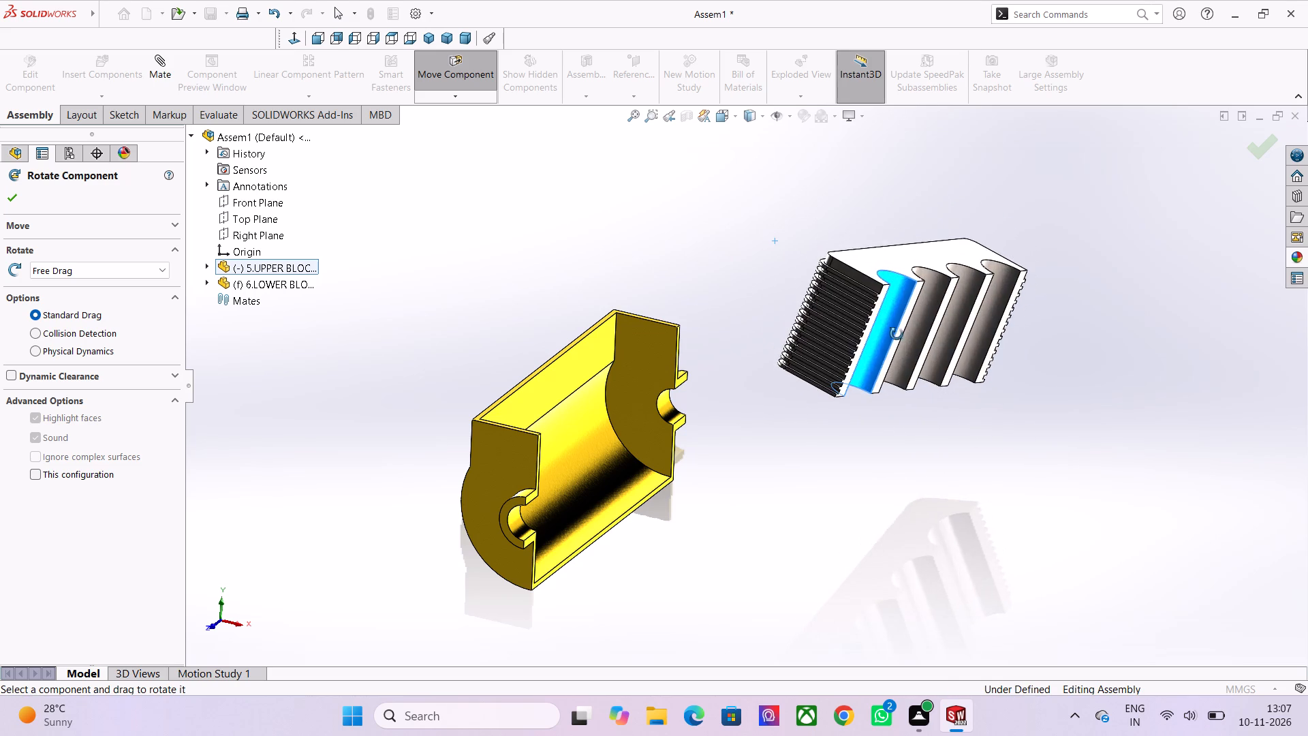
{"action": "left_click_drag", "start_coordinate": [897, 334], "coordinate": [939, 373]}
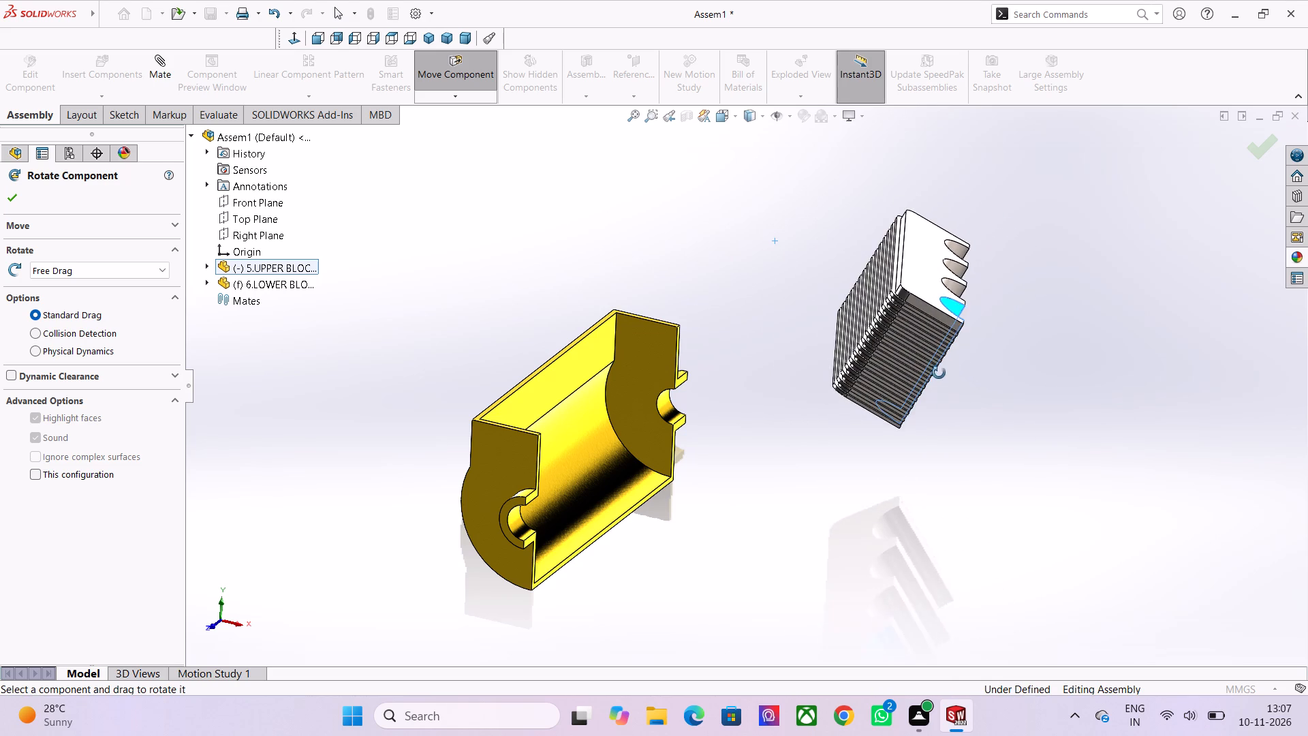
{"action": "left_click_drag", "start_coordinate": [939, 373], "coordinate": [866, 223]}
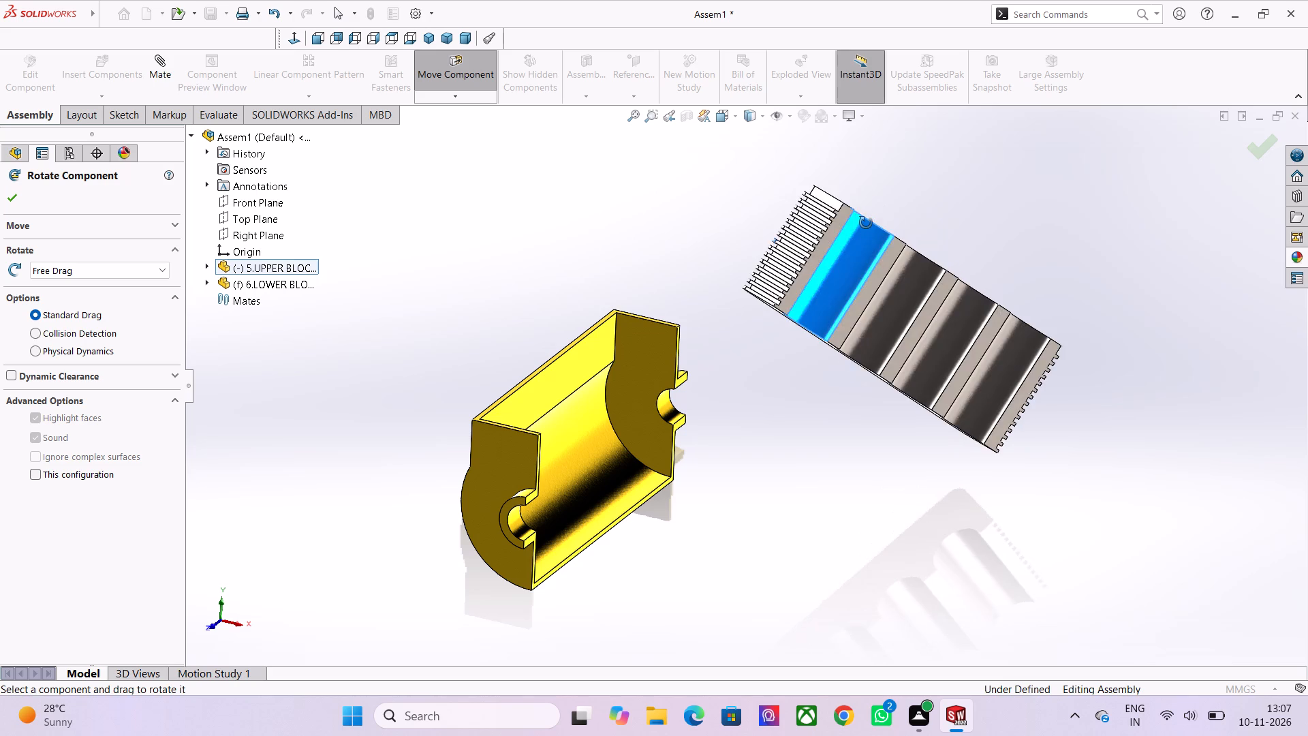
{"action": "left_click_drag", "start_coordinate": [866, 223], "coordinate": [975, 388]}
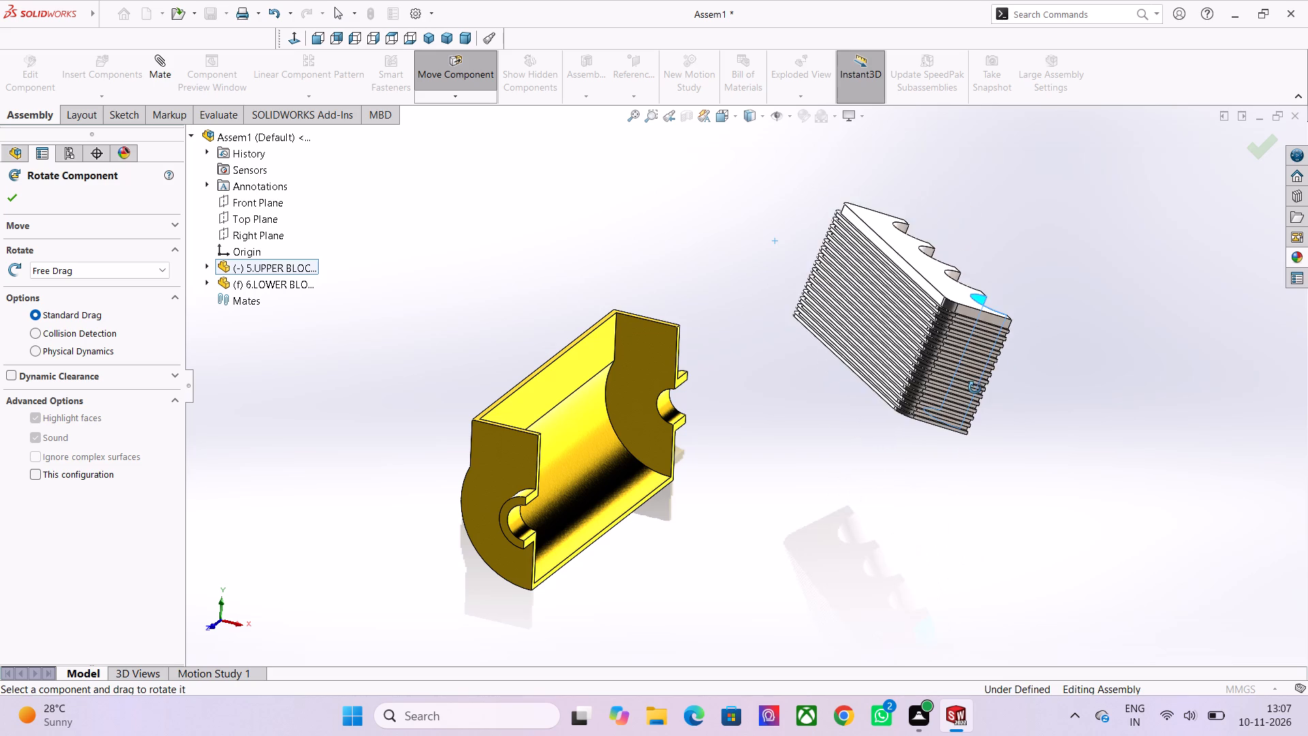
{"action": "left_click_drag", "start_coordinate": [975, 388], "coordinate": [899, 402]}
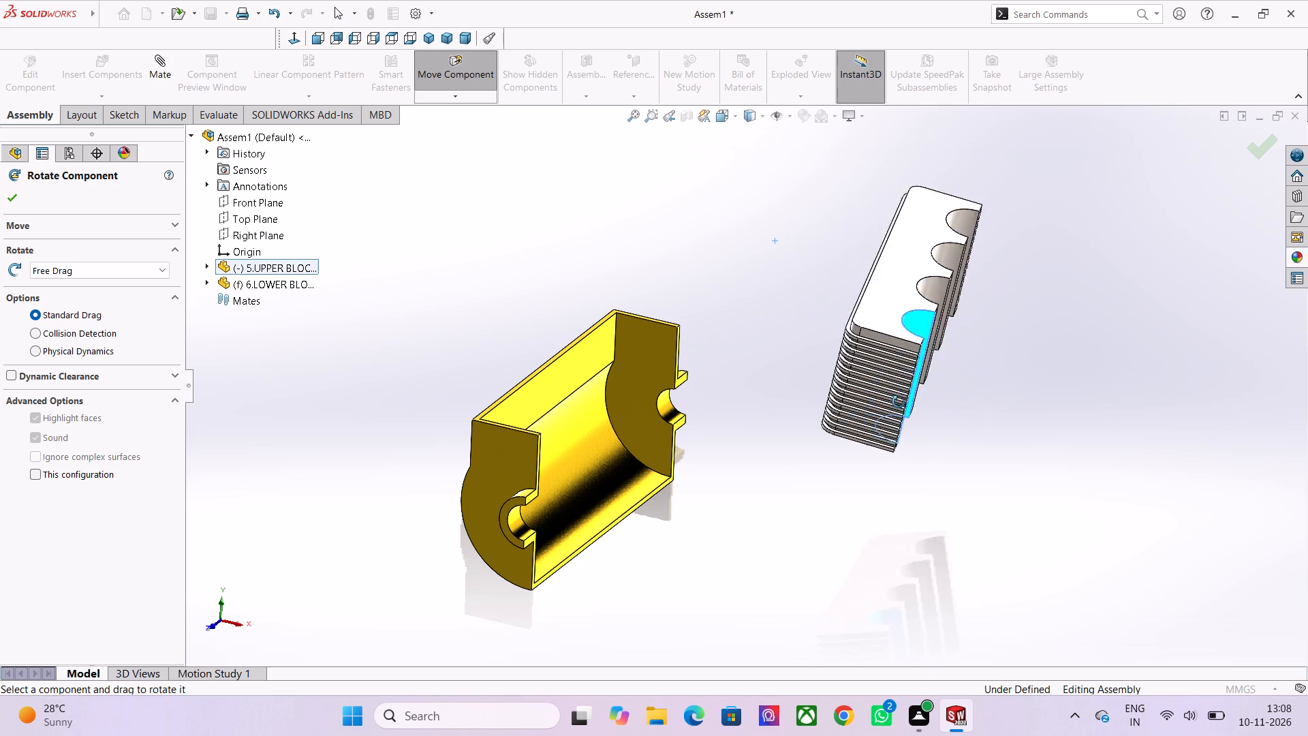
{"action": "left_click_drag", "start_coordinate": [899, 402], "coordinate": [904, 363]}
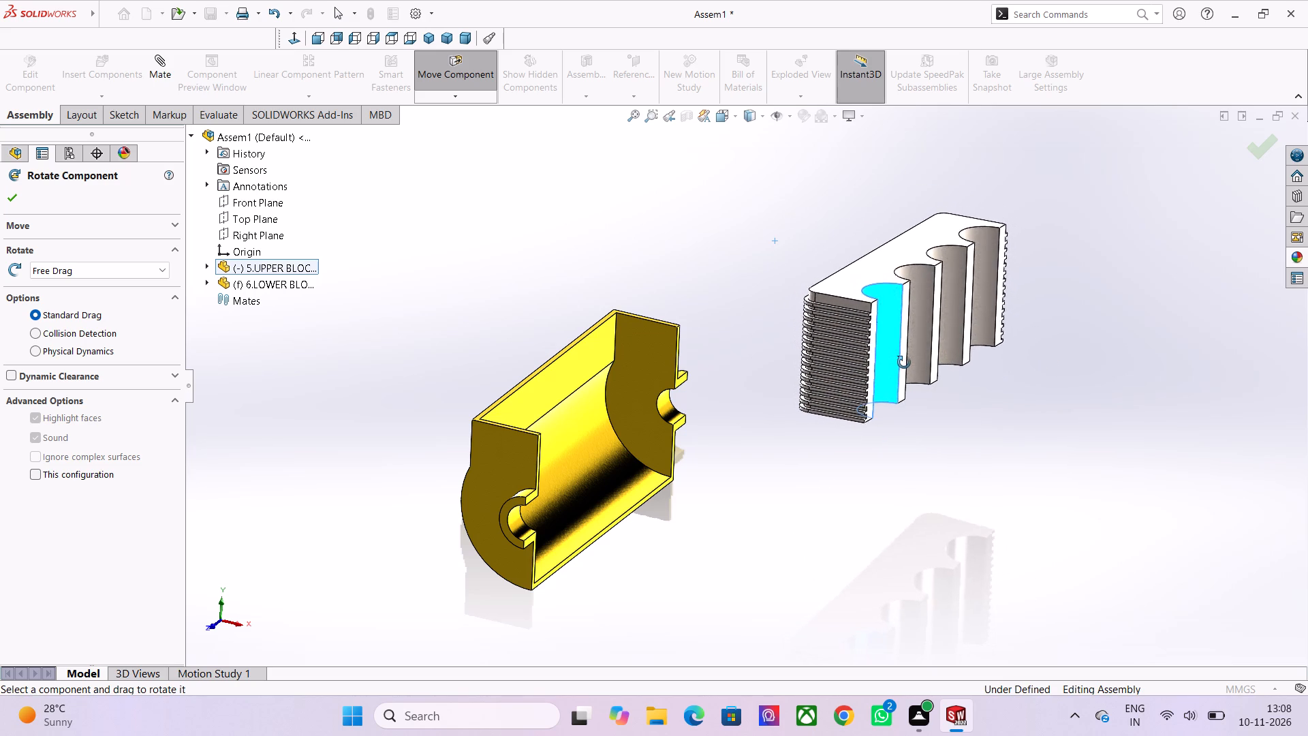
{"action": "left_click_drag", "start_coordinate": [904, 363], "coordinate": [914, 362]}
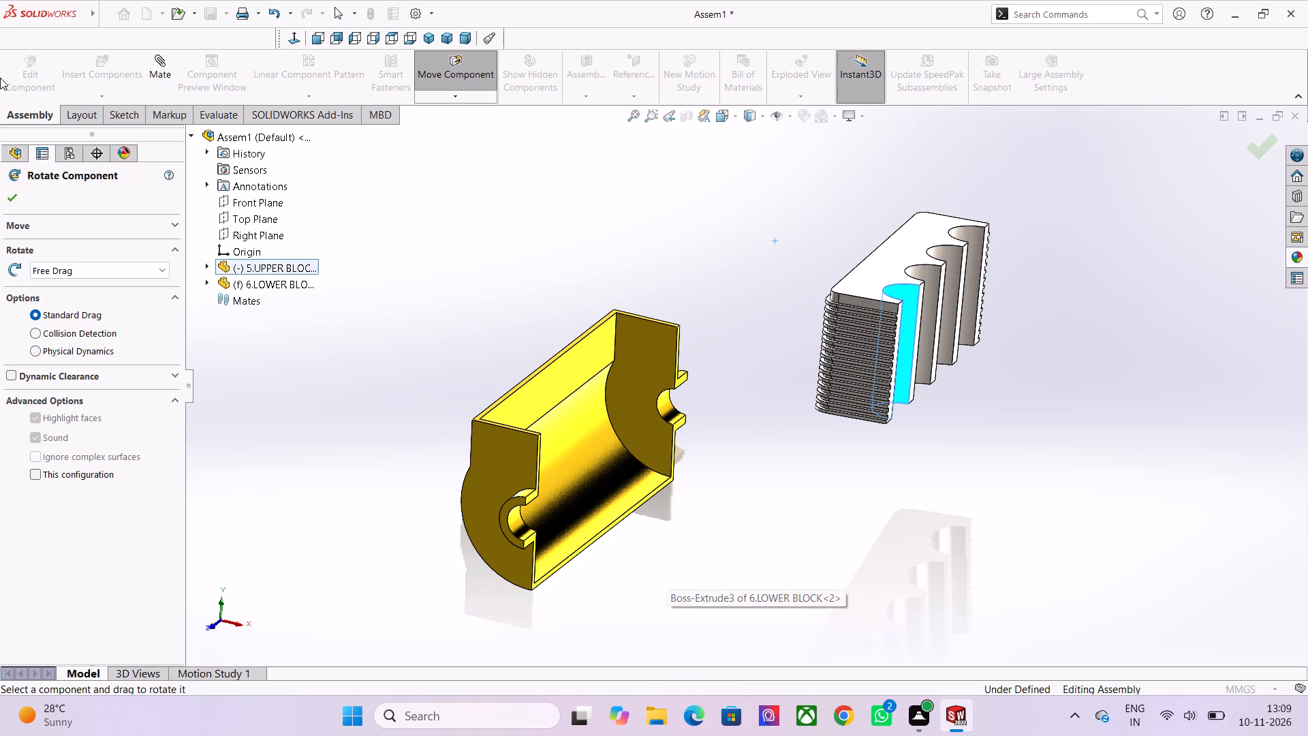
{"action": "left_click", "coordinate": [12, 195]}
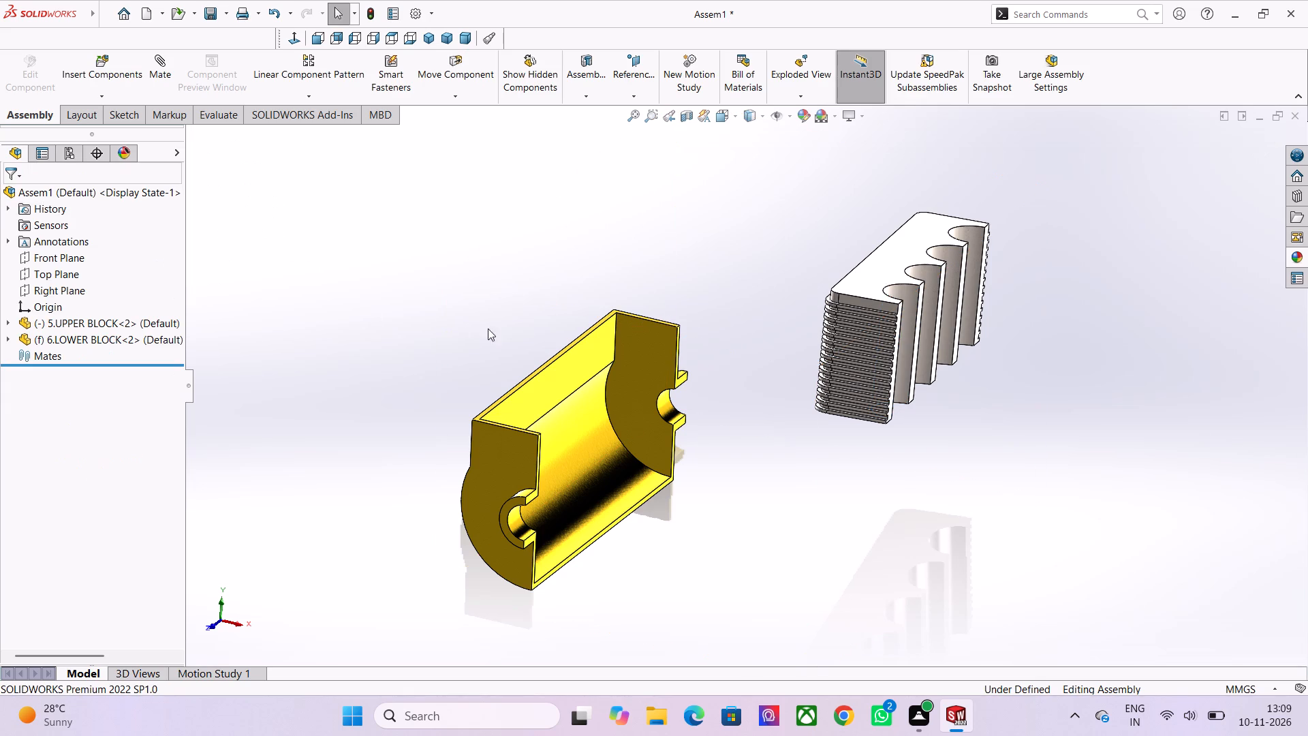
Move the upper block with Free Drag to a position above the brass lower block.
{"action": "left_click", "coordinate": [446, 60]}
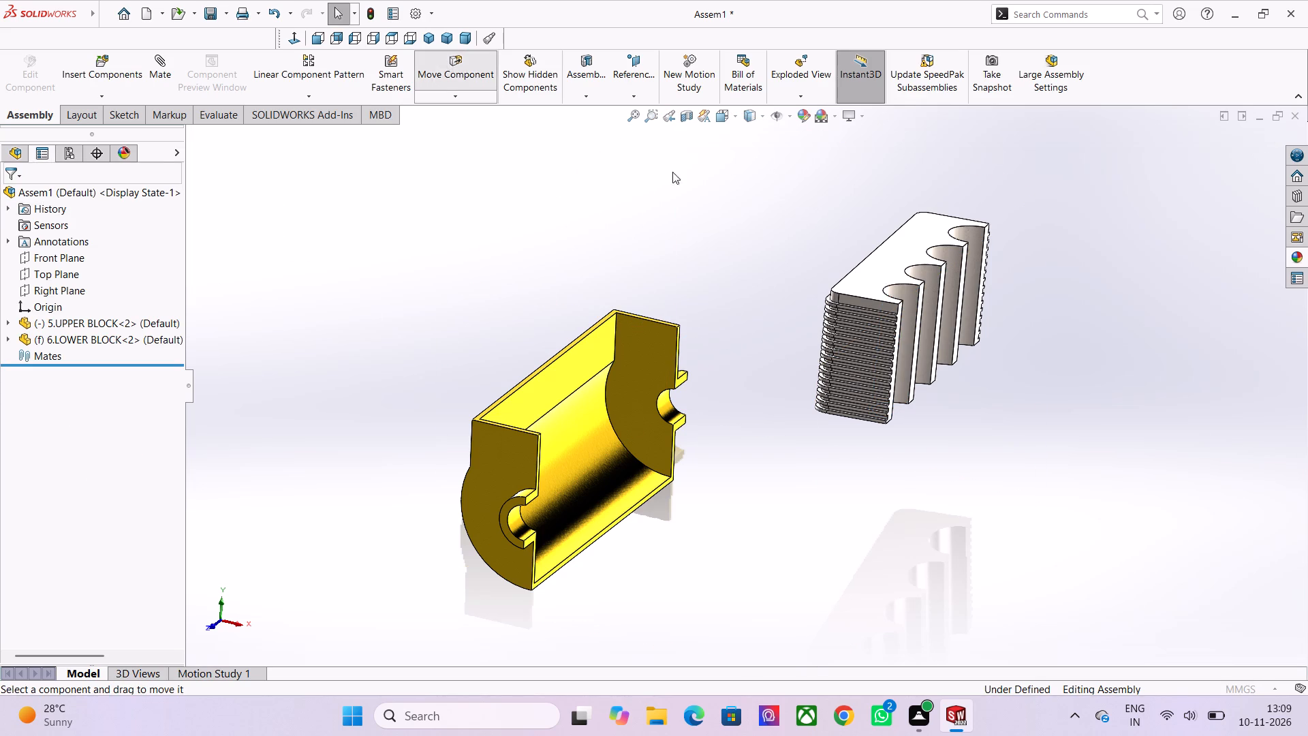
{"action": "left_click_drag", "start_coordinate": [873, 270], "coordinate": [574, 231]}
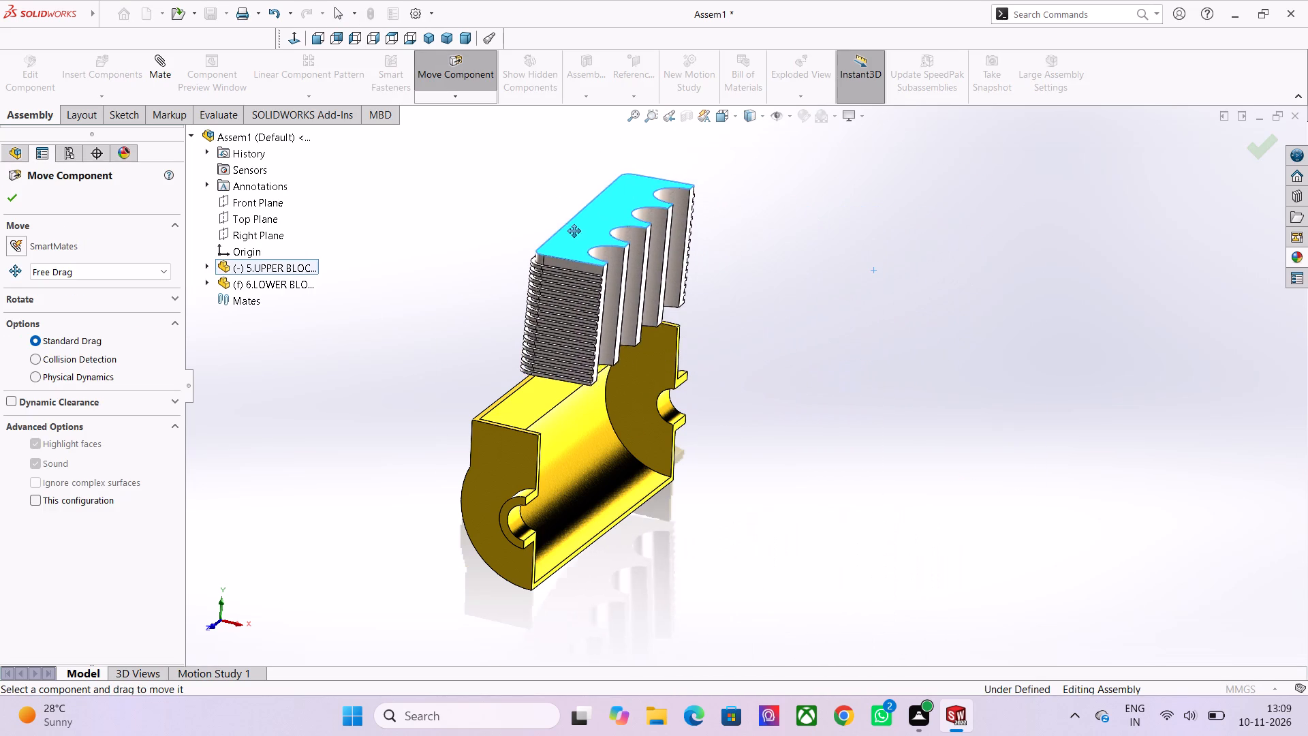
{"action": "left_click_drag", "start_coordinate": [574, 231], "coordinate": [475, 215]}
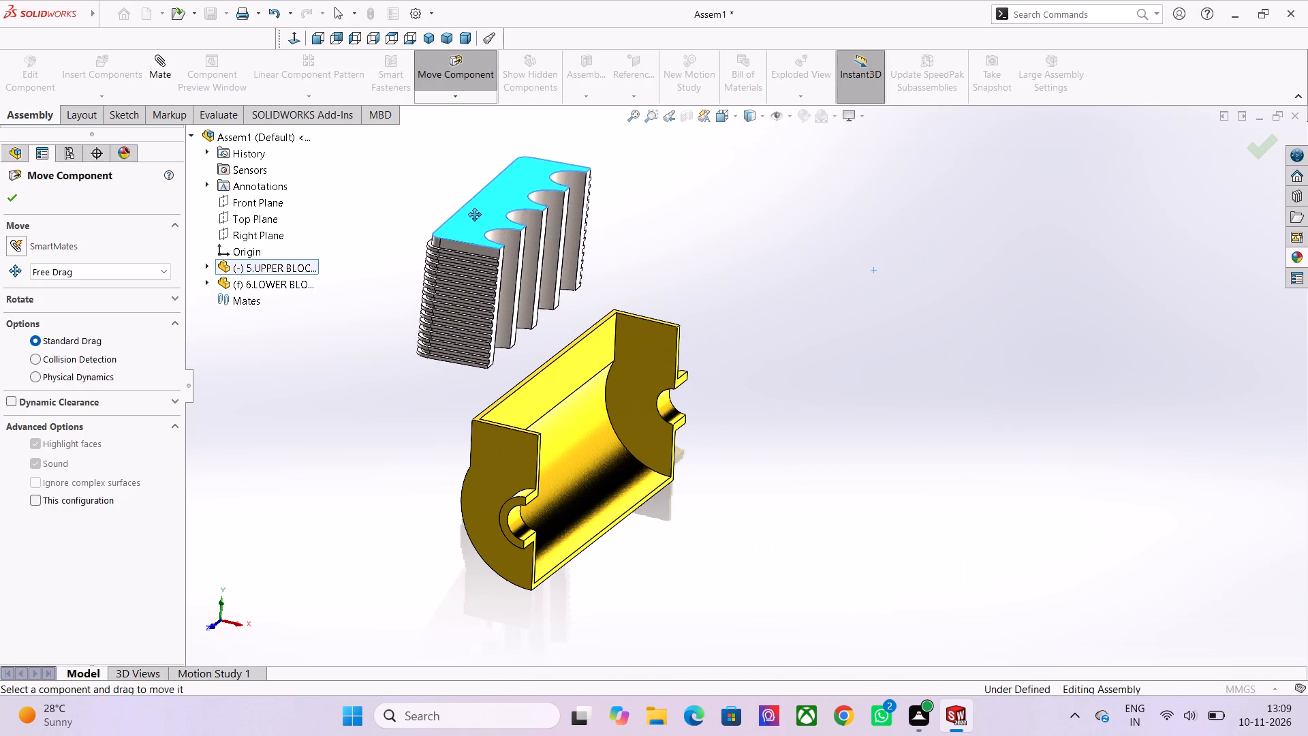
{"action": "left_click", "coordinate": [10, 199]}
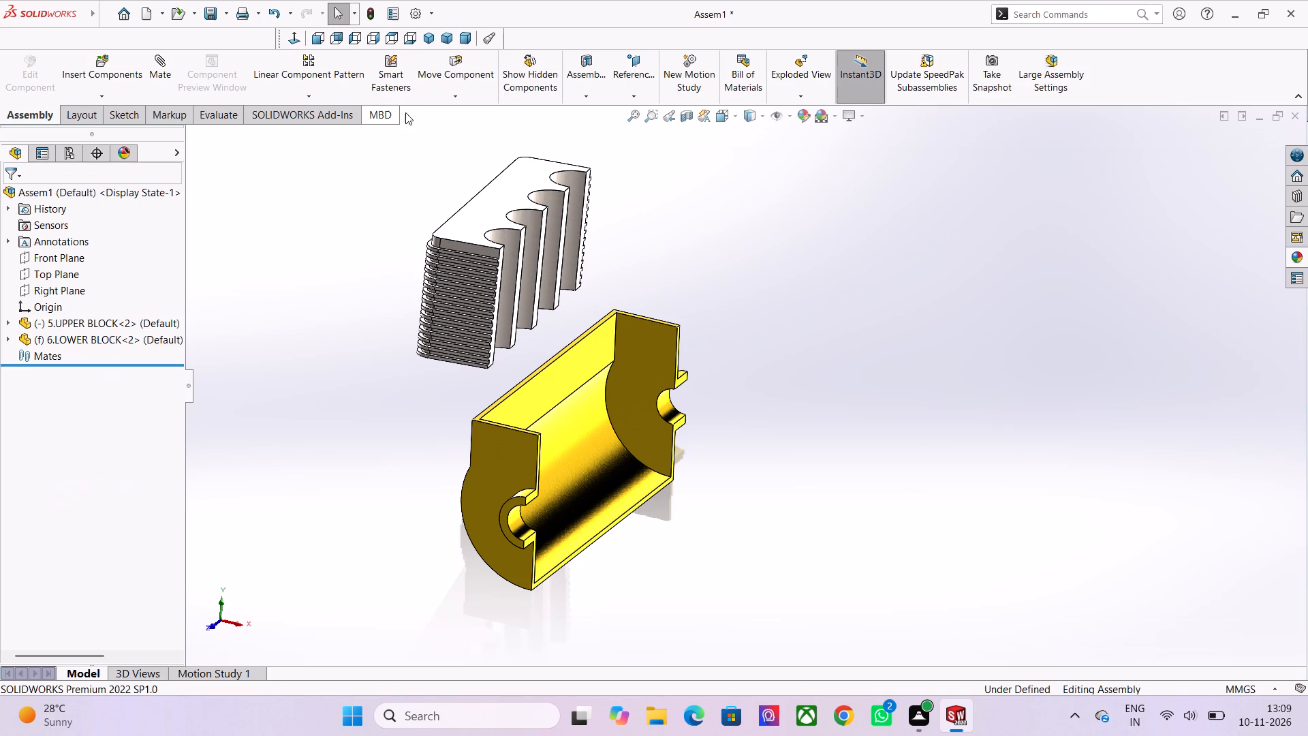
Rotate the upper block slightly so its half-bore side faces the same way as the lower block's open side.
{"action": "left_click", "coordinate": [425, 101]}
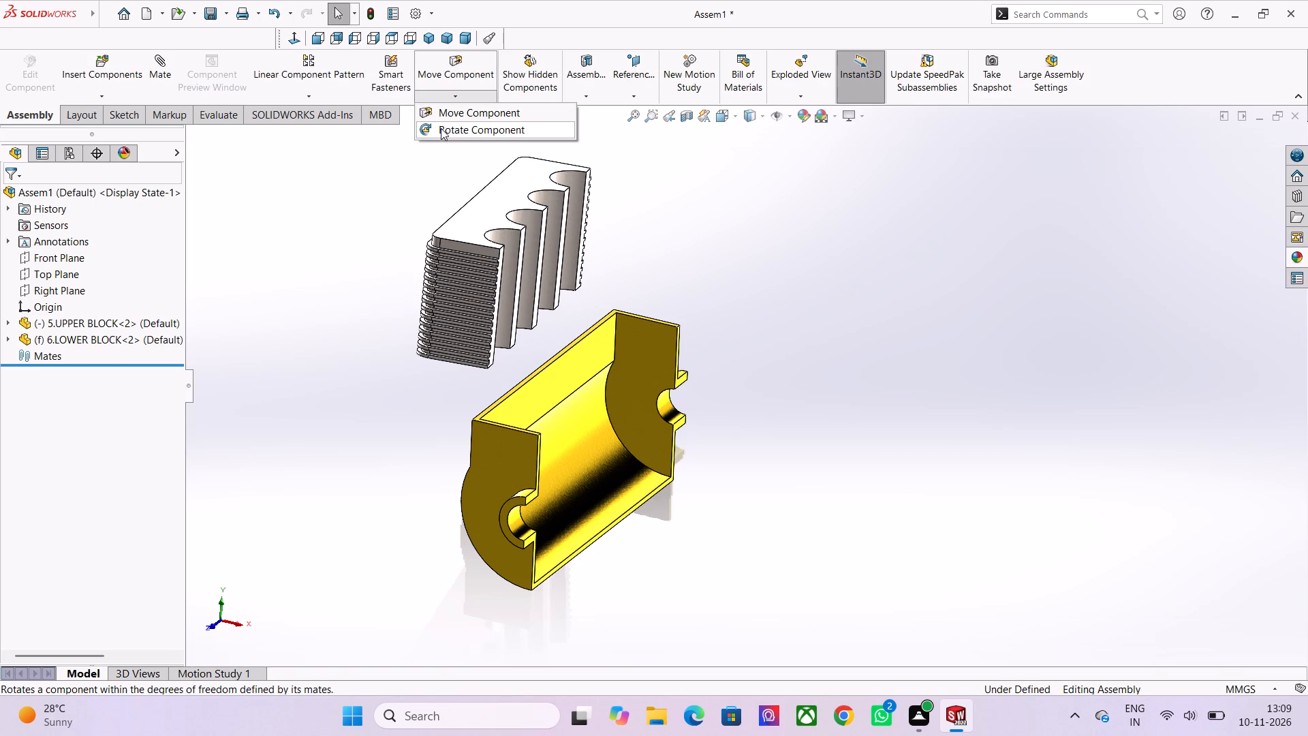
{"action": "left_click", "coordinate": [441, 128]}
{"action": "left_click_drag", "start_coordinate": [578, 240], "coordinate": [565, 253]}
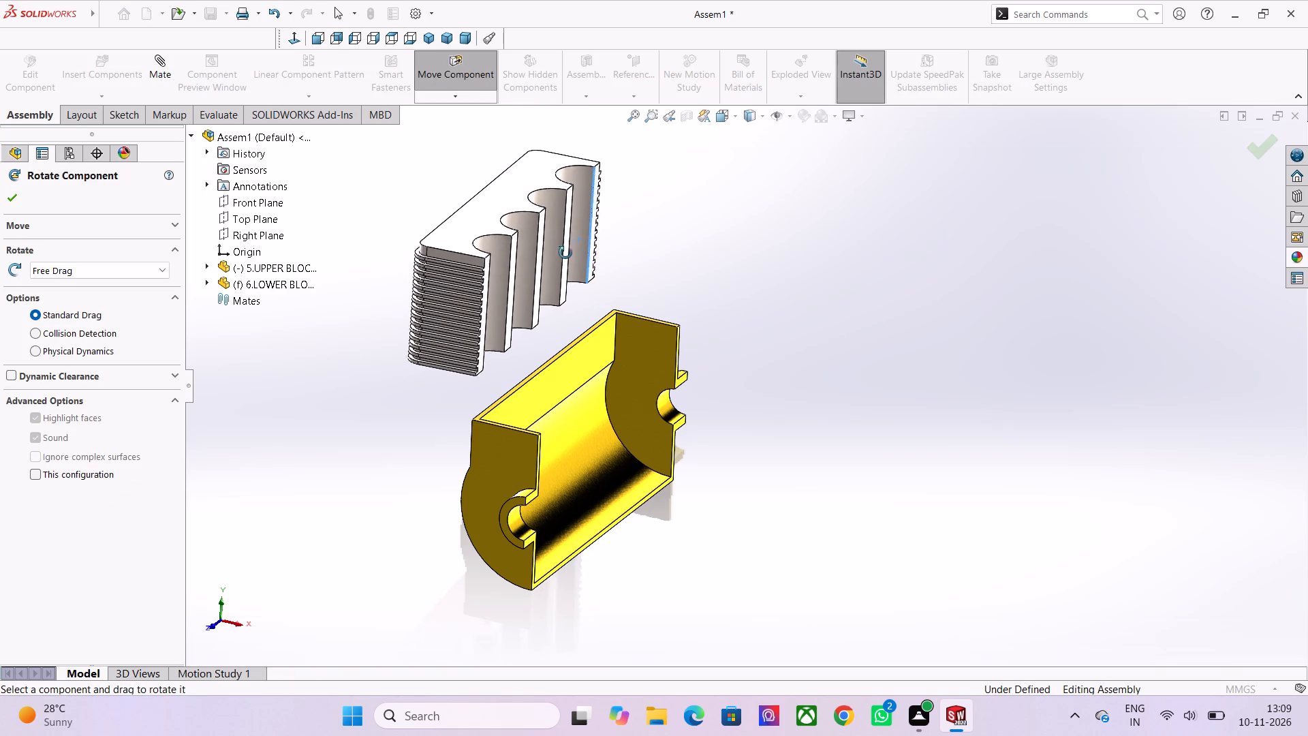
{"action": "left_click_drag", "start_coordinate": [565, 253], "coordinate": [555, 258]}
{"action": "left_click", "coordinate": [16, 196]}
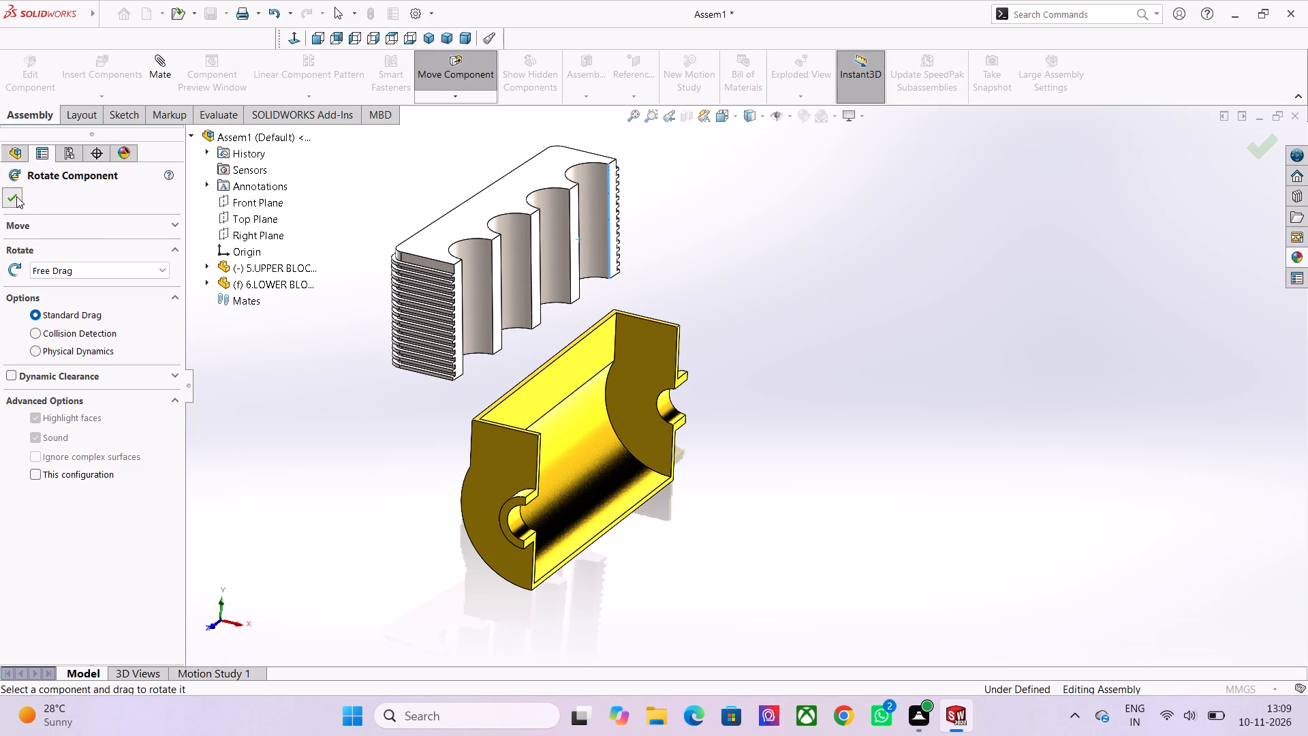
Add a Coincident mate between the upper block's flat half-bore-side face and the lower block's cut rim face.
{"action": "left_click", "coordinate": [154, 78]}
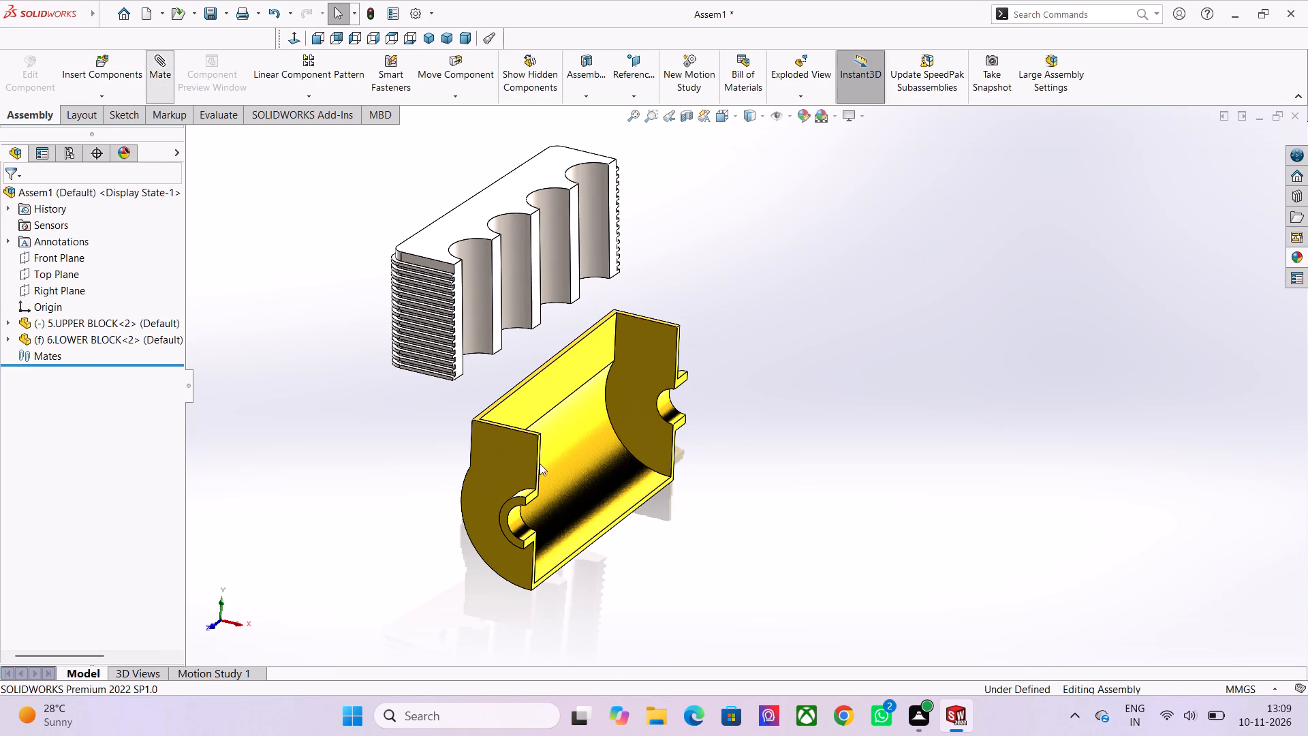
{"action": "scroll", "coordinate": [540, 463], "scroll_direction": "up", "scroll_amount": 3}
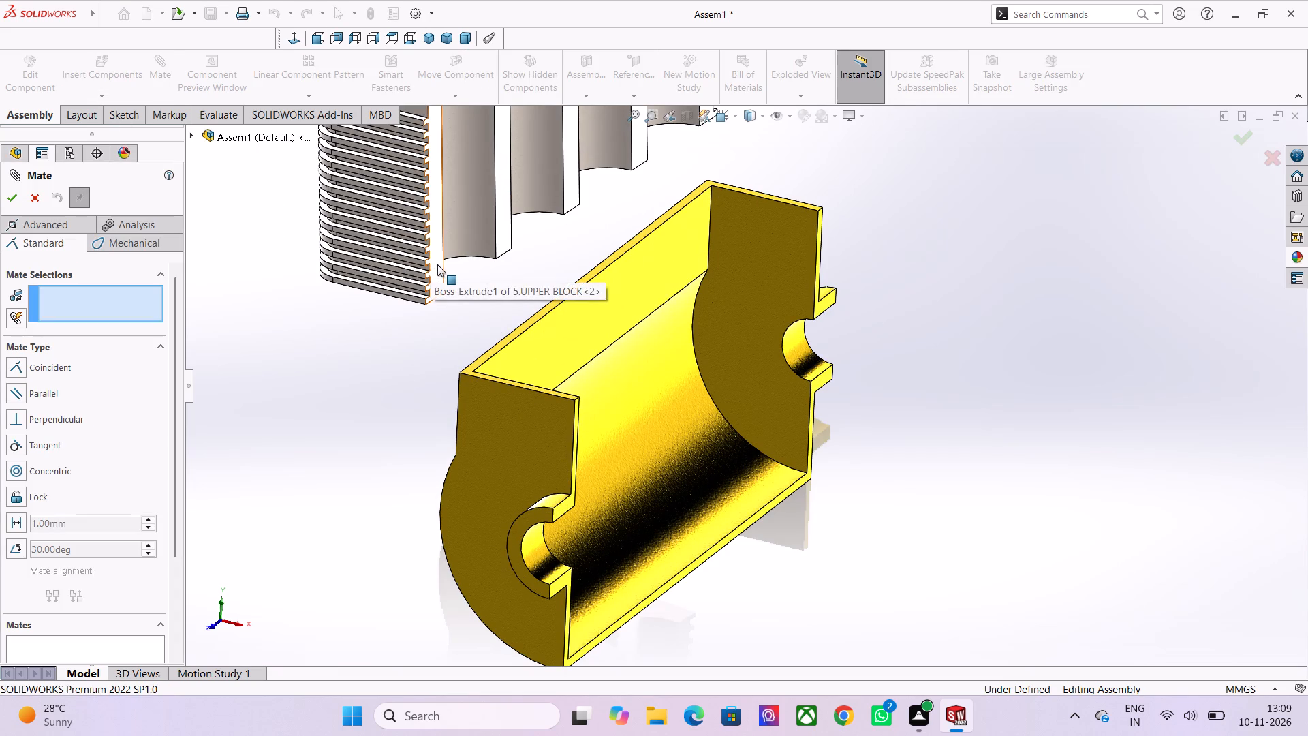
{"action": "left_click", "coordinate": [437, 264]}
{"action": "middle_click_drag", "start_coordinate": [588, 425], "coordinate": [587, 425]}
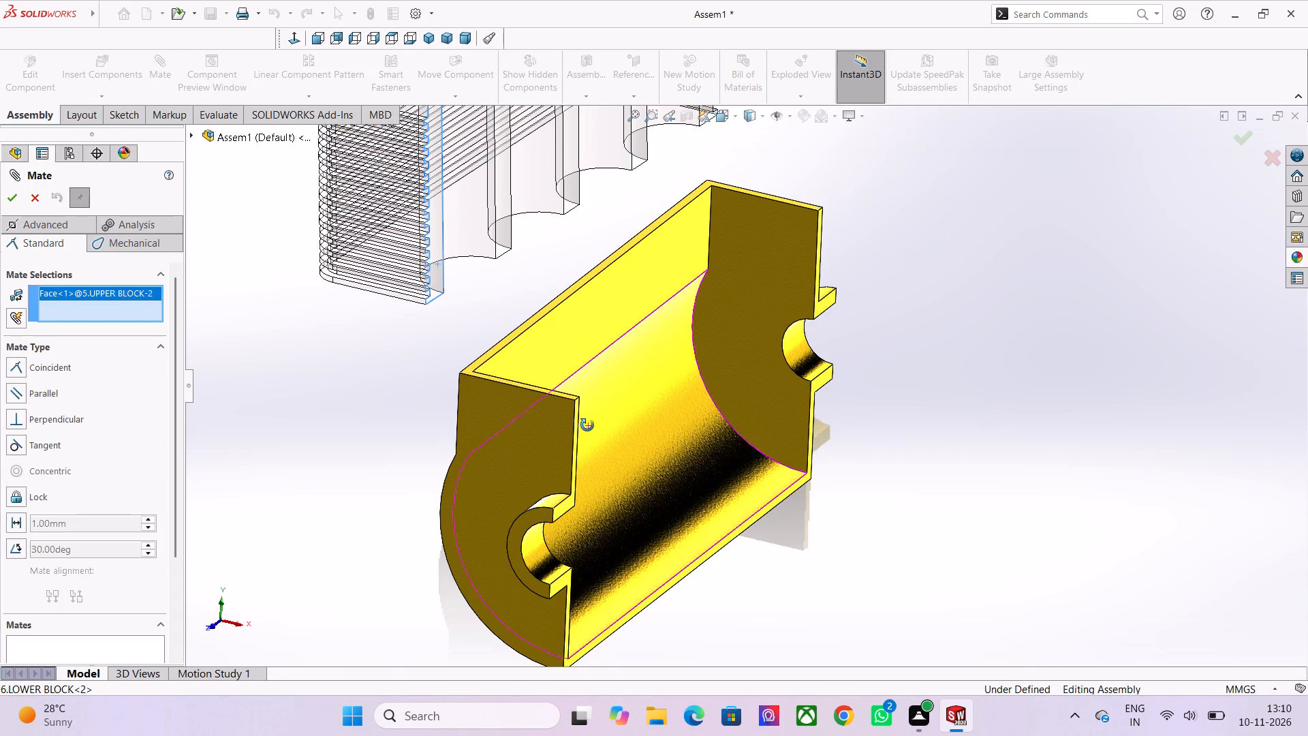
{"action": "middle_click_drag", "start_coordinate": [587, 425], "coordinate": [553, 425]}
{"action": "scroll", "coordinate": [447, 421], "scroll_direction": "up", "scroll_amount": 3}
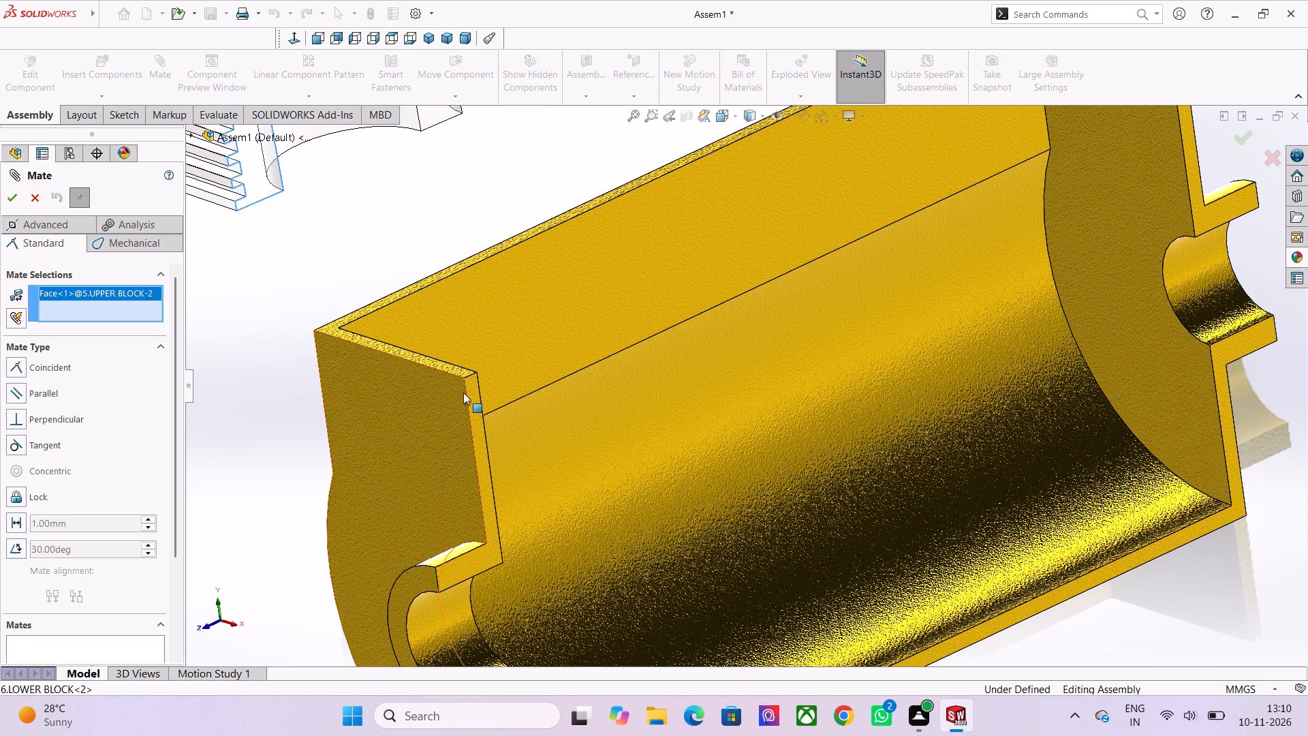
{"action": "left_click", "coordinate": [475, 395]}
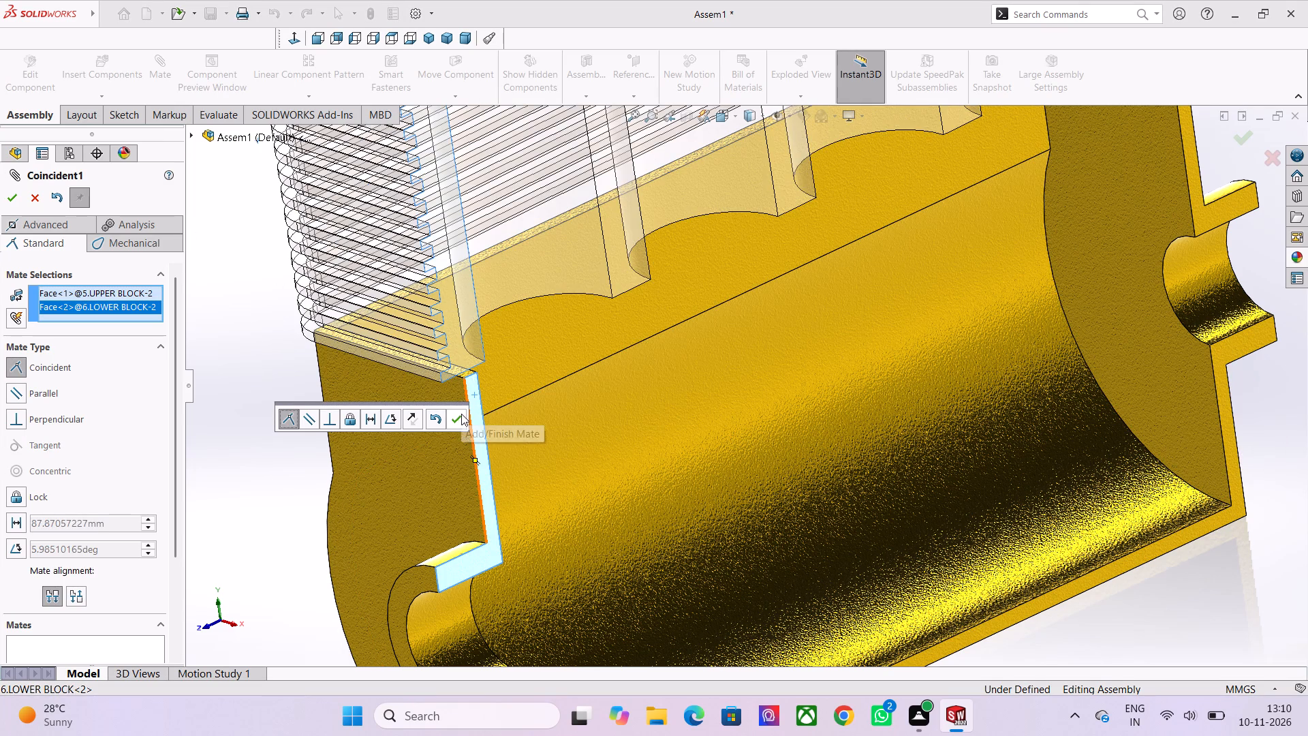
{"action": "left_click", "coordinate": [460, 415]}
Add a Coincident mate between the upper block's flat bottom face and the lower block's top rim face.
{"action": "scroll", "coordinate": [457, 418], "scroll_direction": "down", "scroll_amount": 2}
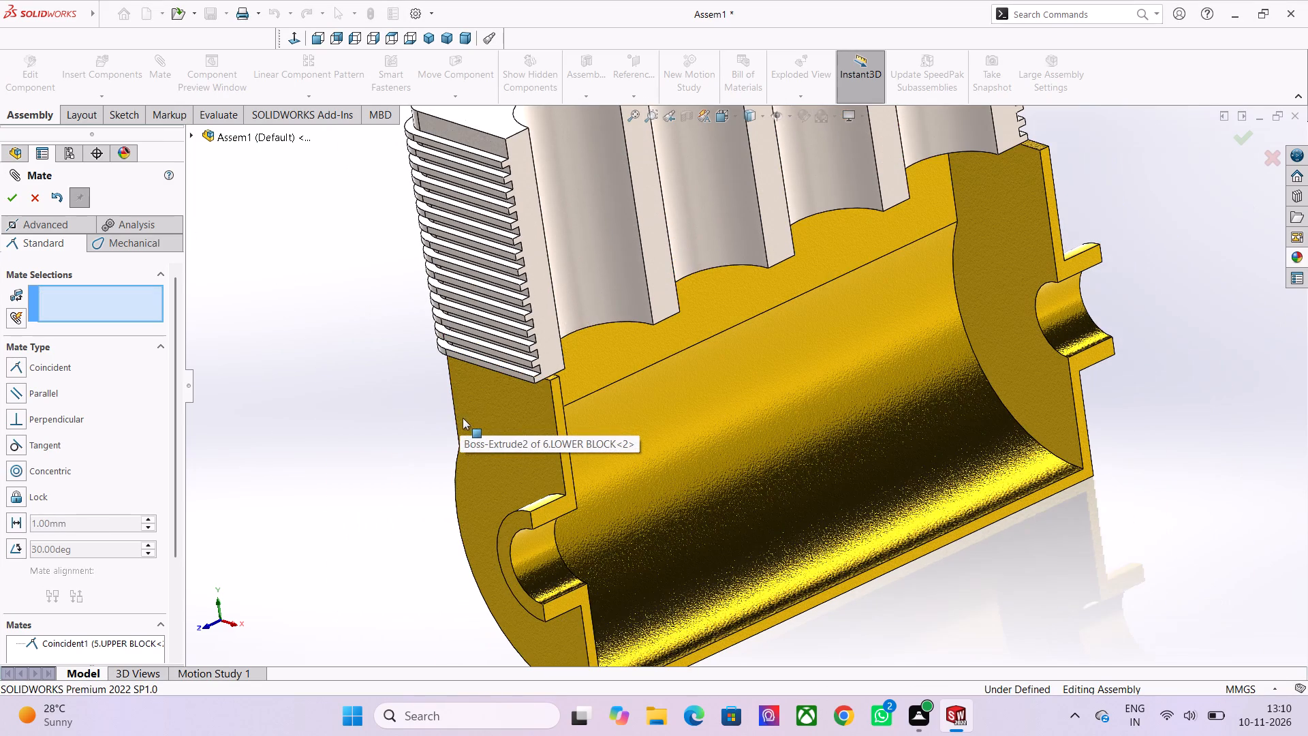
{"action": "scroll", "coordinate": [541, 335], "scroll_direction": "down", "scroll_amount": 2}
{"action": "middle_click_drag", "start_coordinate": [531, 356], "coordinate": [528, 347]}
{"action": "left_click_drag", "start_coordinate": [595, 298], "coordinate": [597, 268]}
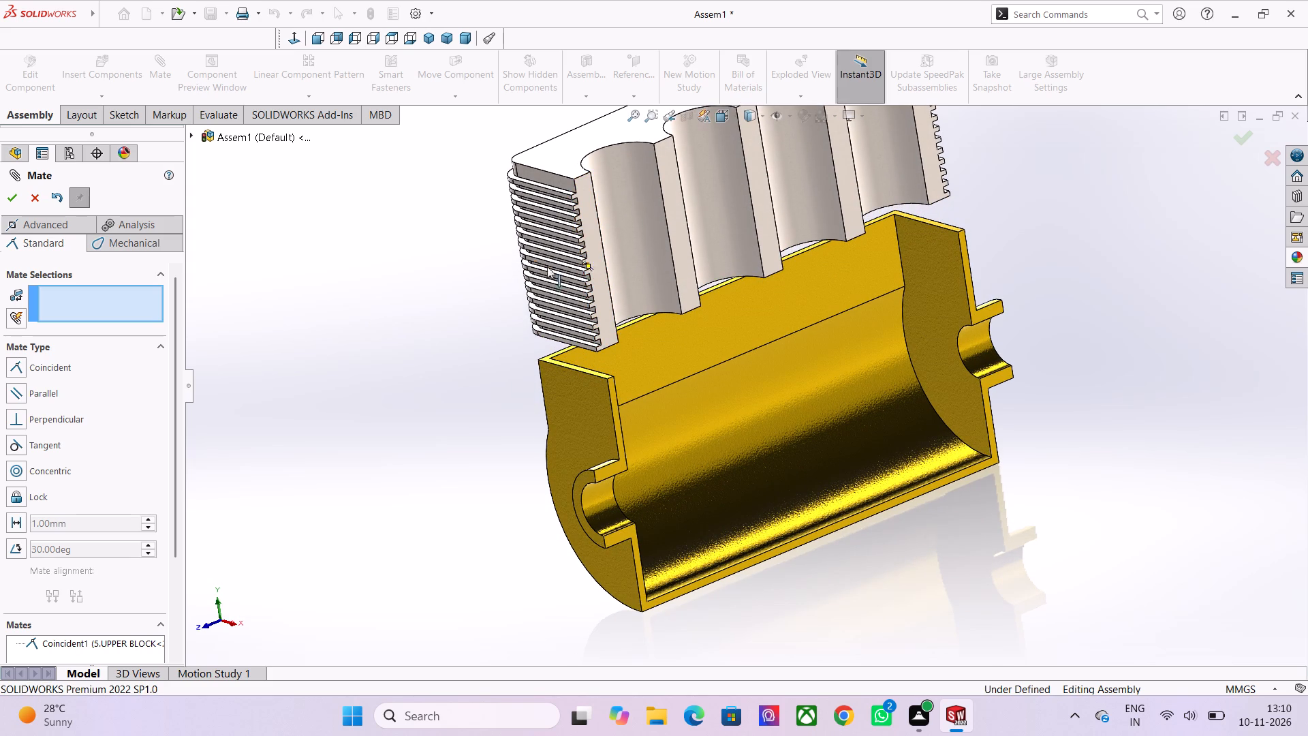
{"action": "middle_click_drag", "start_coordinate": [519, 416], "coordinate": [468, 331]}
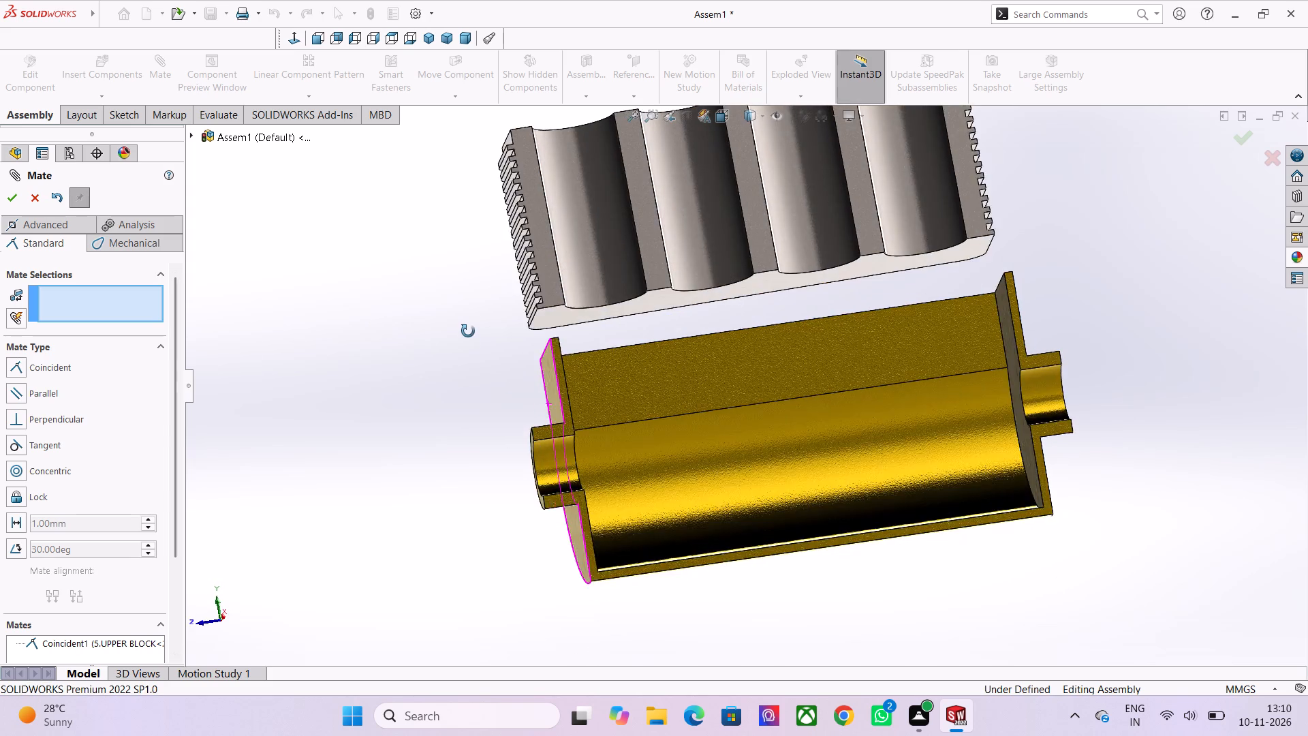
{"action": "middle_click_drag", "start_coordinate": [468, 331], "coordinate": [480, 320]}
{"action": "left_click", "coordinate": [567, 320]}
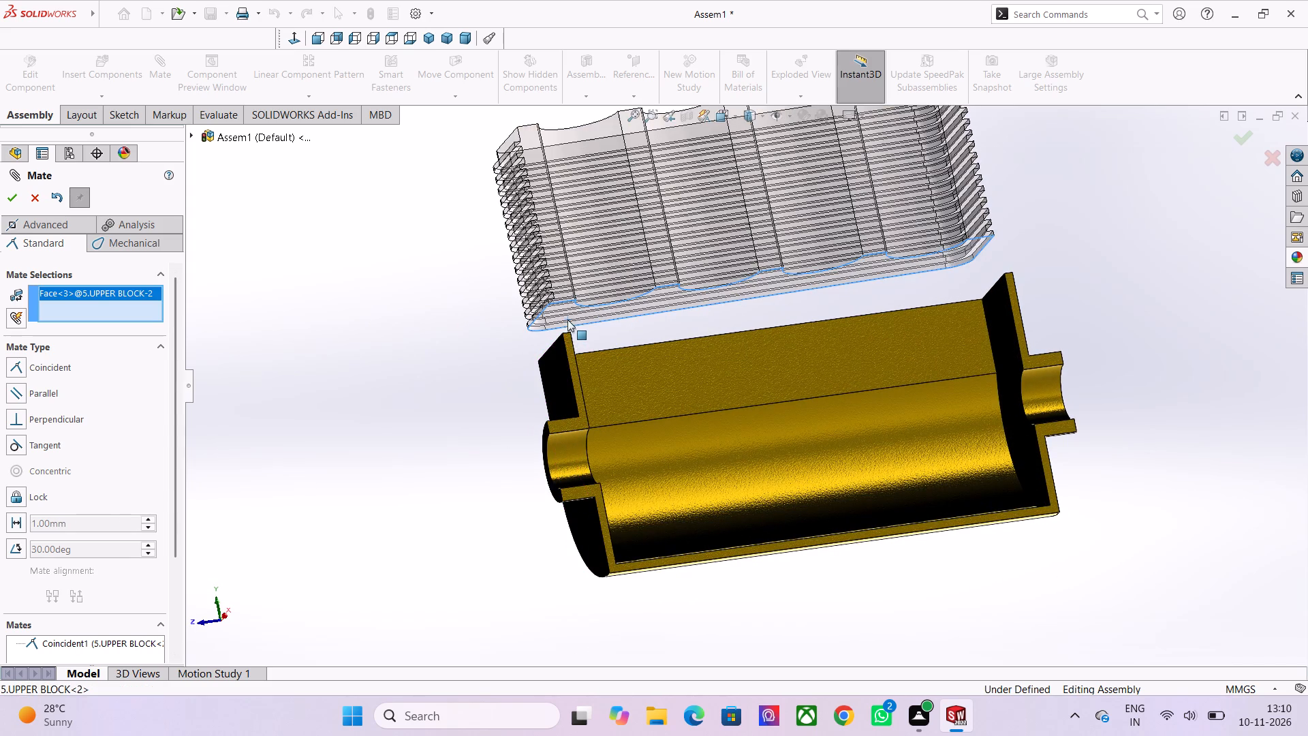
{"action": "middle_click_drag", "start_coordinate": [516, 346], "coordinate": [529, 512]}
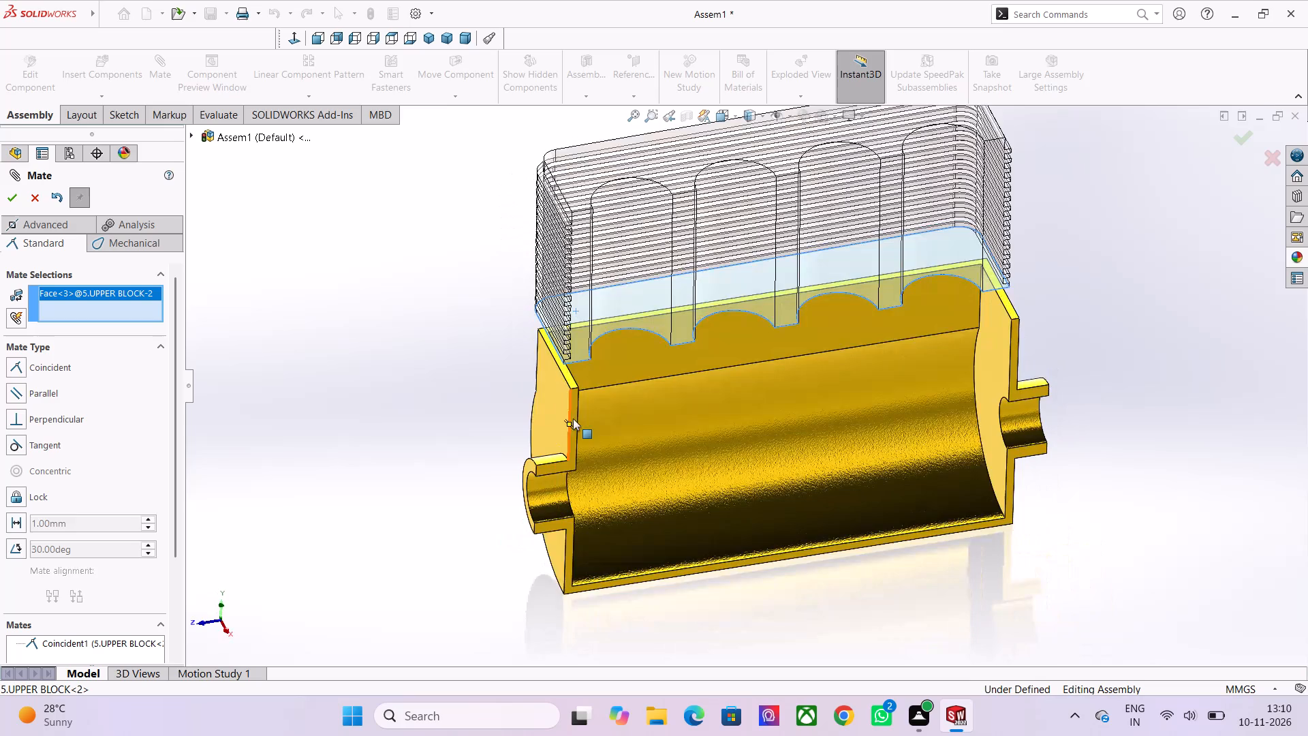
{"action": "scroll", "coordinate": [606, 367], "scroll_direction": "up", "scroll_amount": 7}
{"action": "left_click", "coordinate": [583, 399]}
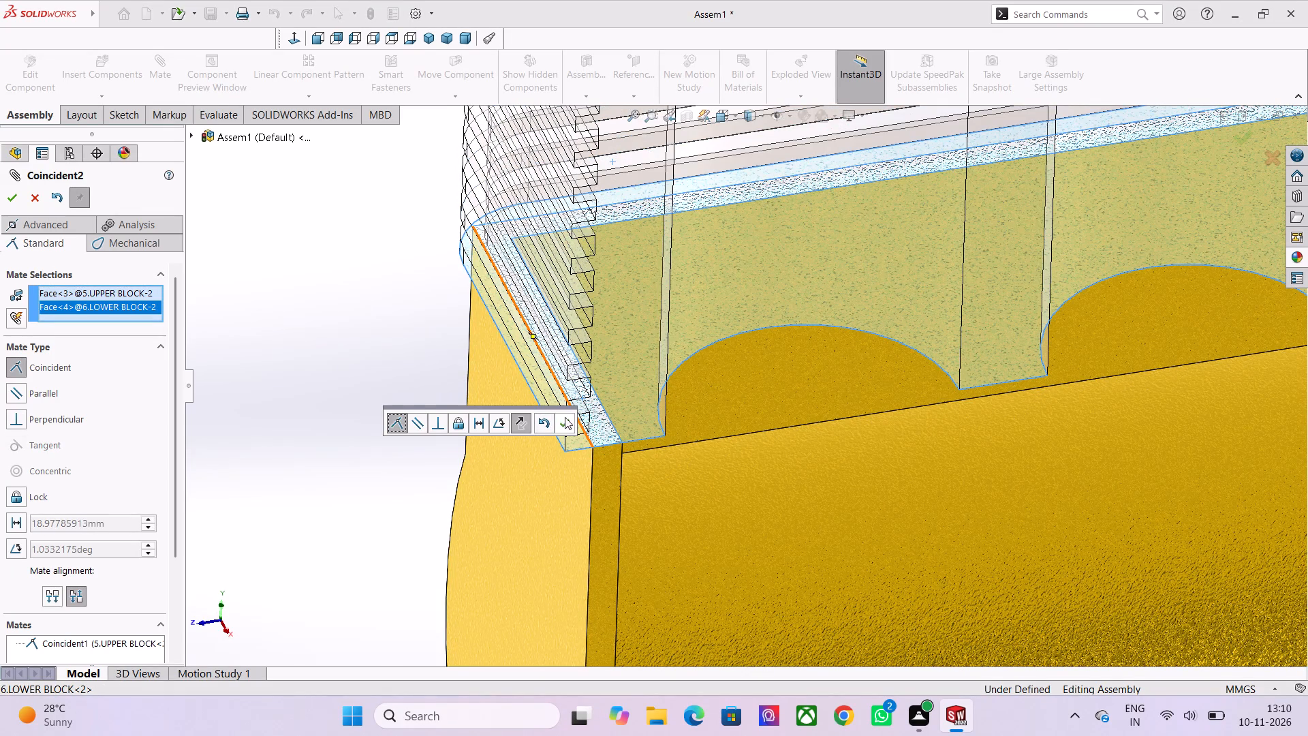
{"action": "left_click", "coordinate": [565, 425]}
Add a Centered Width mate with the lower block's two outer end faces as width and the upper block's two end faces as tabs.
{"action": "scroll", "coordinate": [565, 425], "scroll_direction": "down", "scroll_amount": 7}
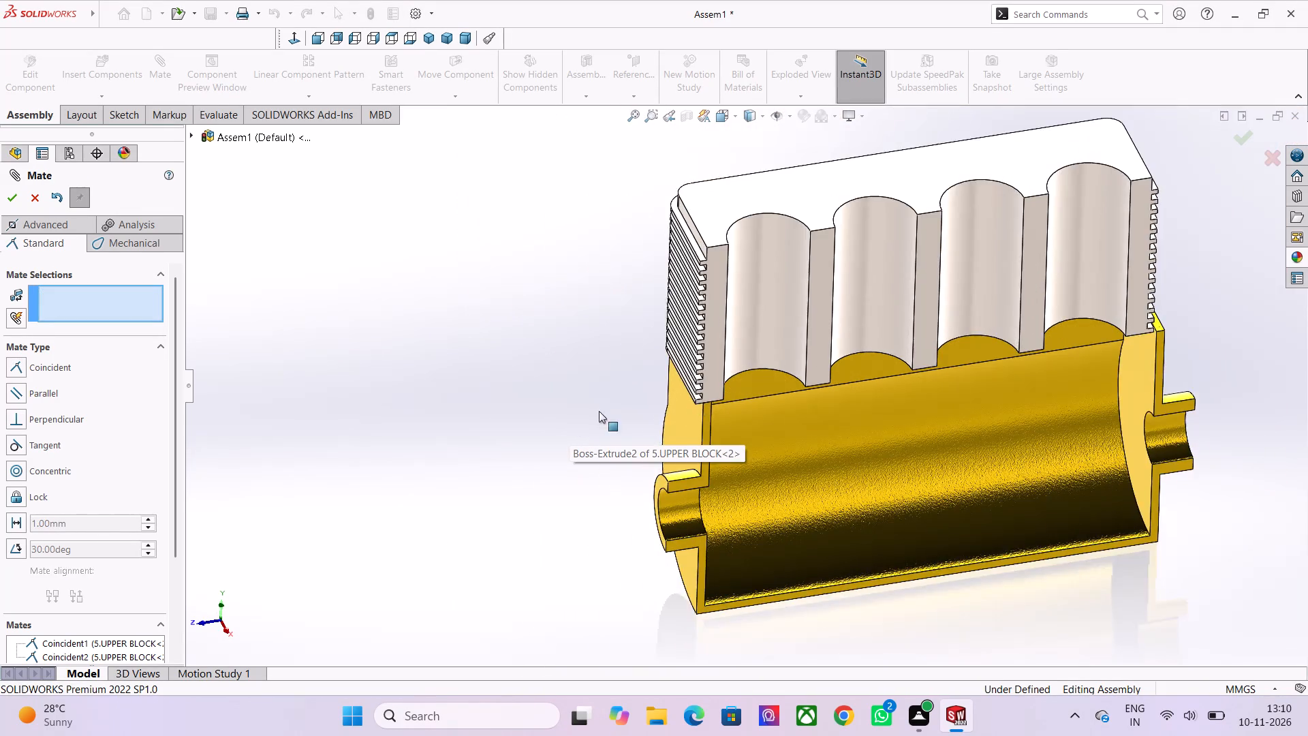
{"action": "scroll", "coordinate": [741, 405], "scroll_direction": "down", "scroll_amount": 2}
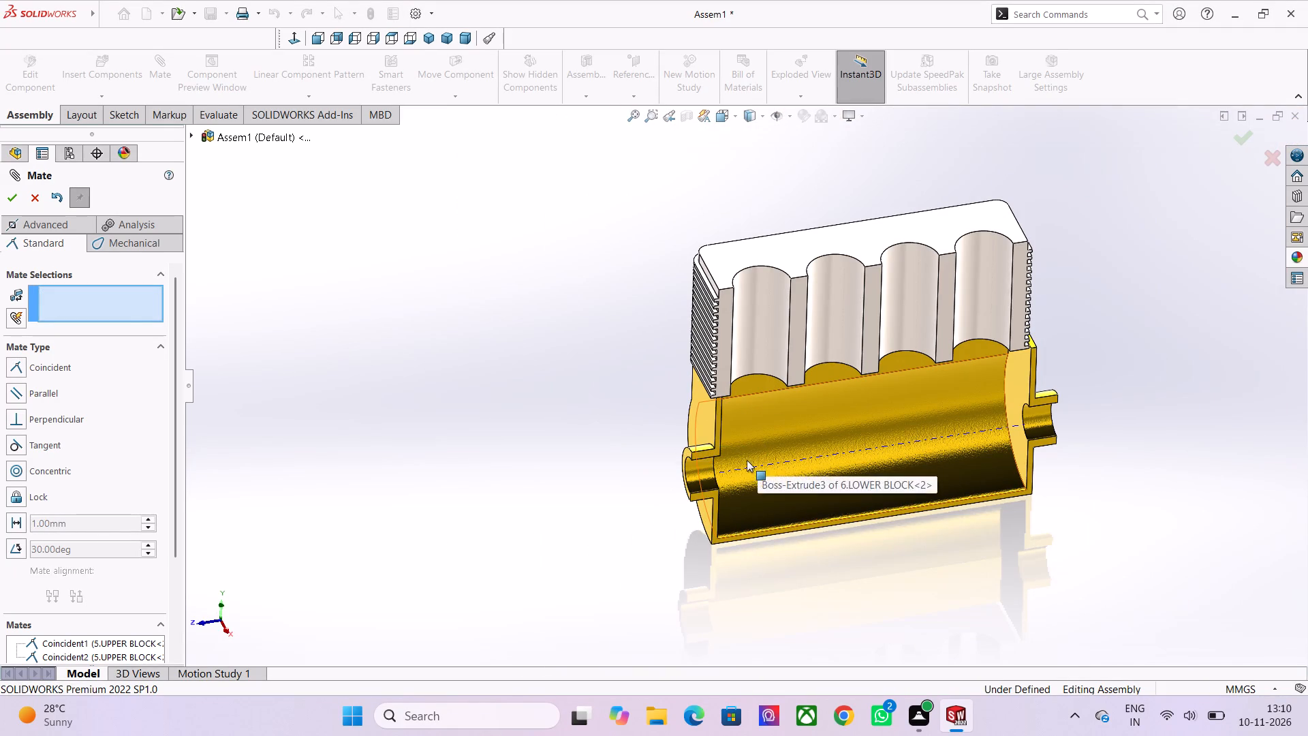
{"action": "left_click", "coordinate": [63, 224]}
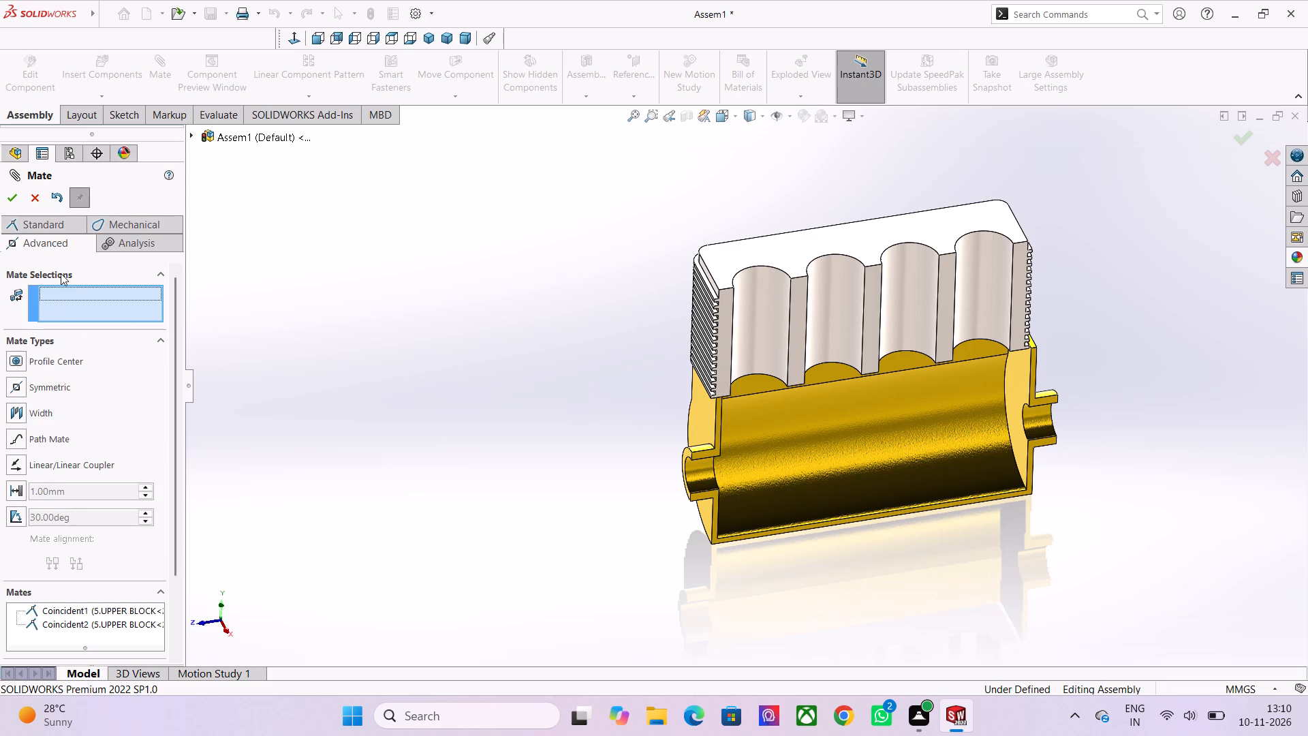
{"action": "left_click", "coordinate": [44, 414]}
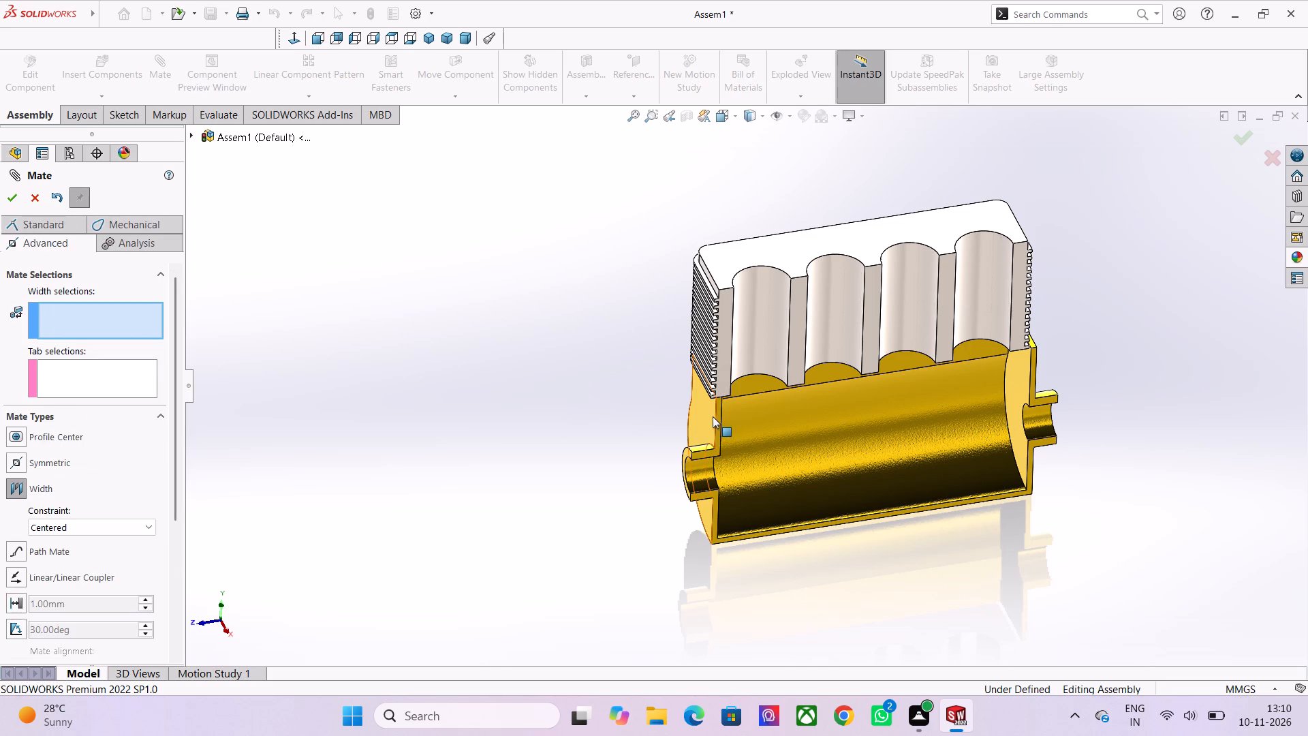
{"action": "left_click", "coordinate": [706, 414]}
{"action": "middle_click_drag", "start_coordinate": [1003, 525], "coordinate": [935, 505]}
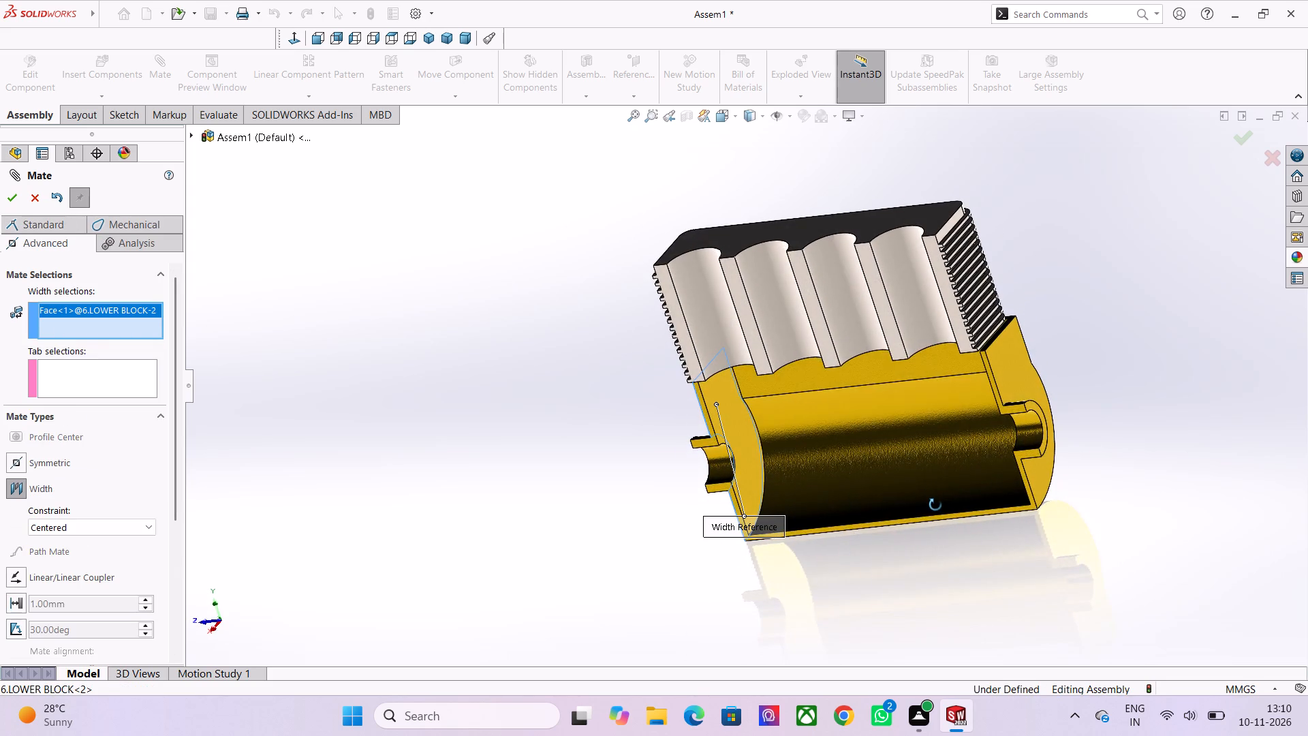
{"action": "middle_click_drag", "start_coordinate": [935, 505], "coordinate": [939, 519]}
{"action": "left_click", "coordinate": [1005, 366]}
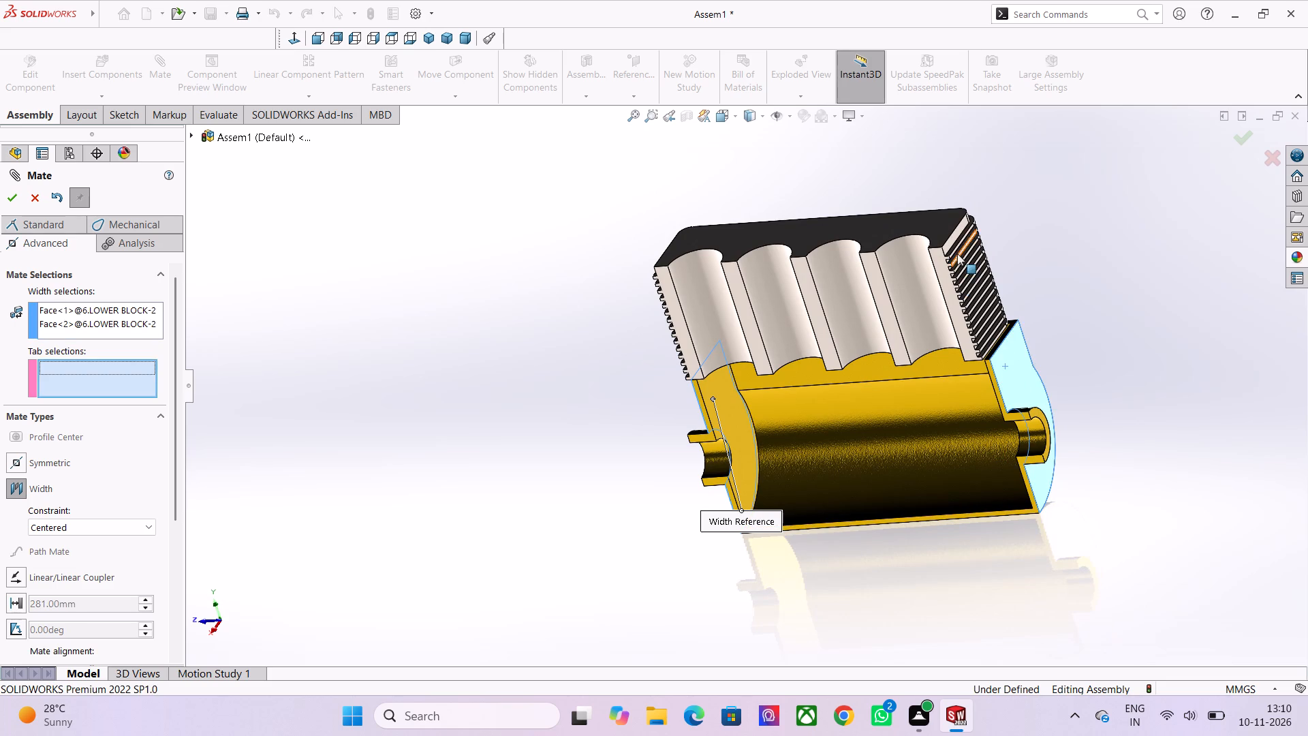
{"action": "scroll", "coordinate": [956, 245], "scroll_direction": "up", "scroll_amount": 3}
{"action": "left_click", "coordinate": [904, 267]}
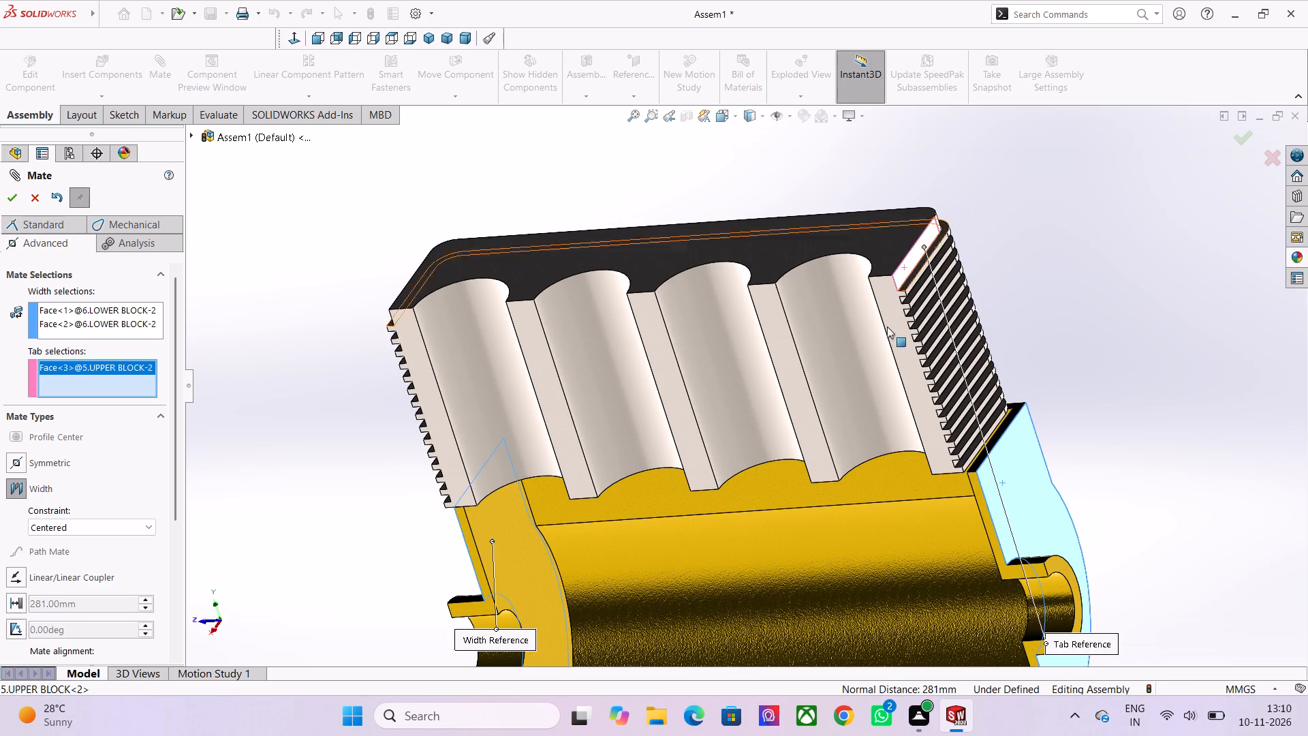
{"action": "scroll", "coordinate": [875, 357], "scroll_direction": "down", "scroll_amount": 2}
{"action": "middle_click_drag", "start_coordinate": [437, 386], "coordinate": [587, 360]}
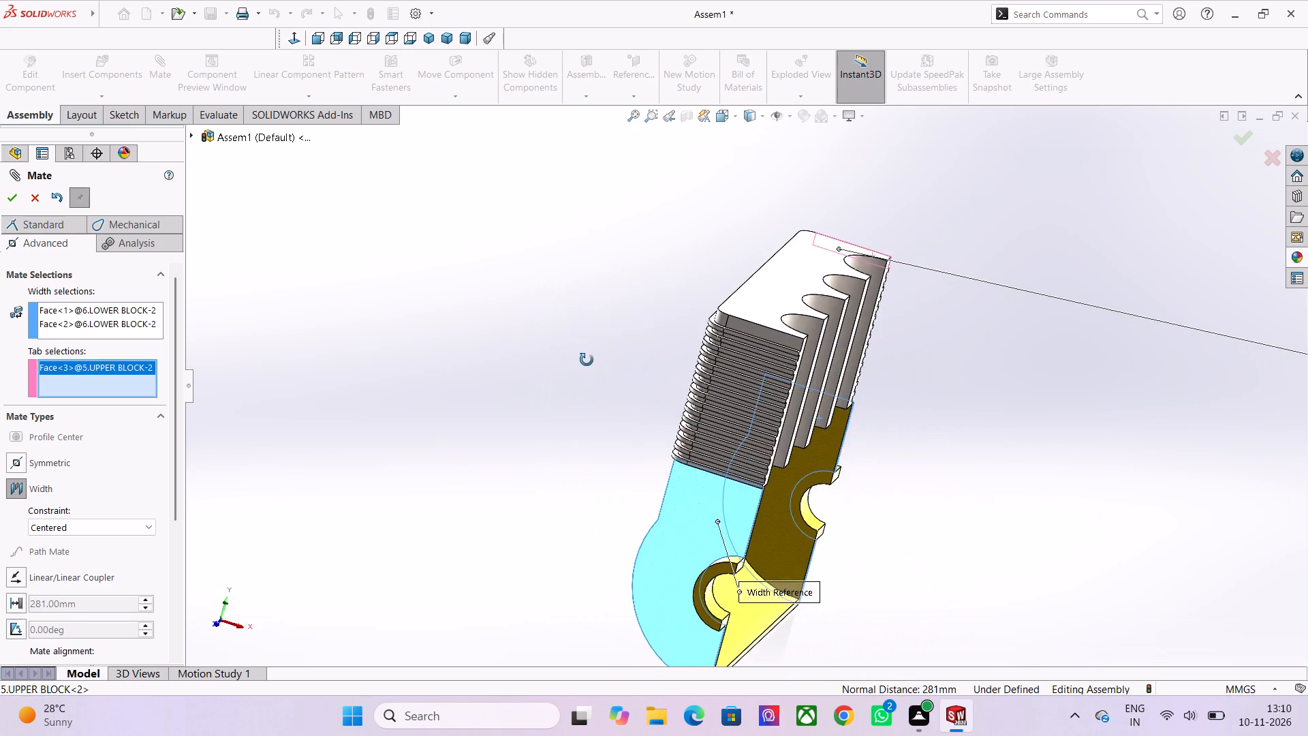
{"action": "middle_click_drag", "start_coordinate": [587, 360], "coordinate": [555, 347]}
{"action": "scroll", "coordinate": [666, 328], "scroll_direction": "up", "scroll_amount": 3}
{"action": "left_click", "coordinate": [671, 313]}
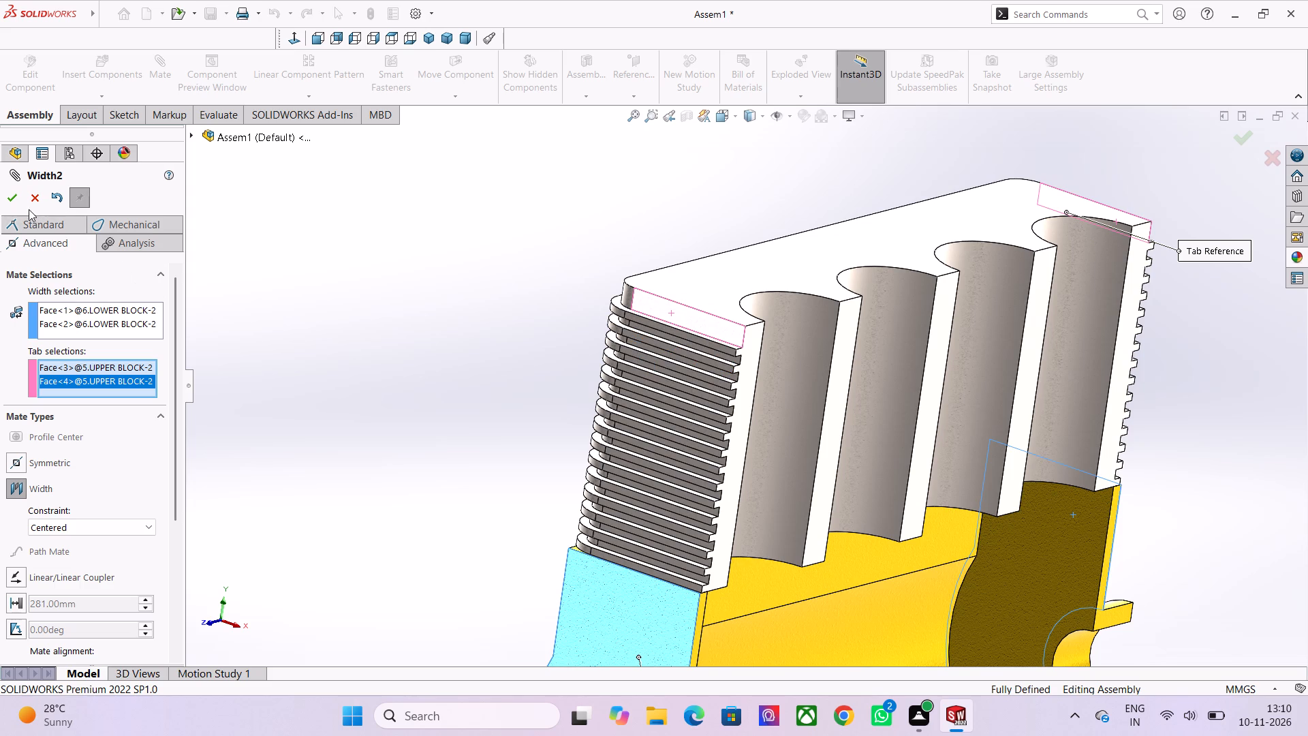
{"action": "left_click", "coordinate": [14, 197]}
{"action": "scroll", "coordinate": [399, 386], "scroll_direction": "down", "scroll_amount": 2}
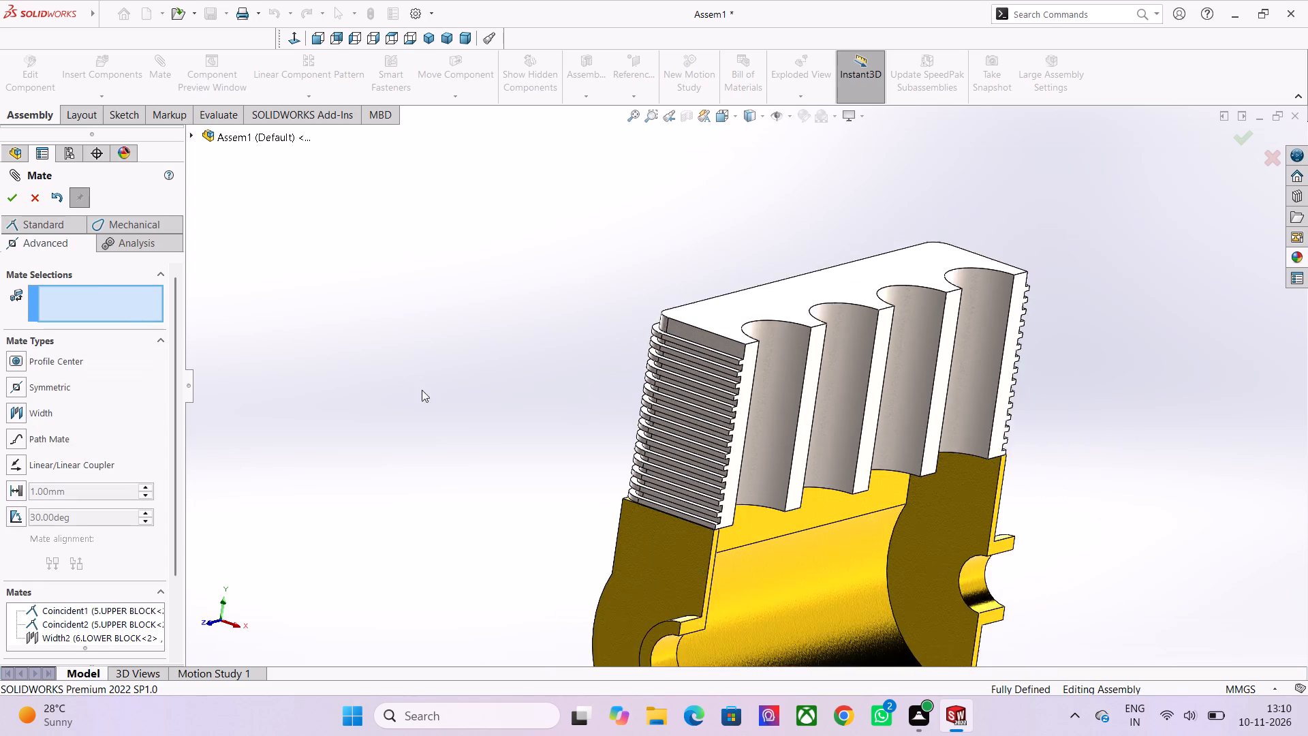
{"action": "scroll", "coordinate": [422, 390], "scroll_direction": "down", "scroll_amount": 1}
{"action": "middle_click_drag", "start_coordinate": [451, 281], "coordinate": [478, 287]}
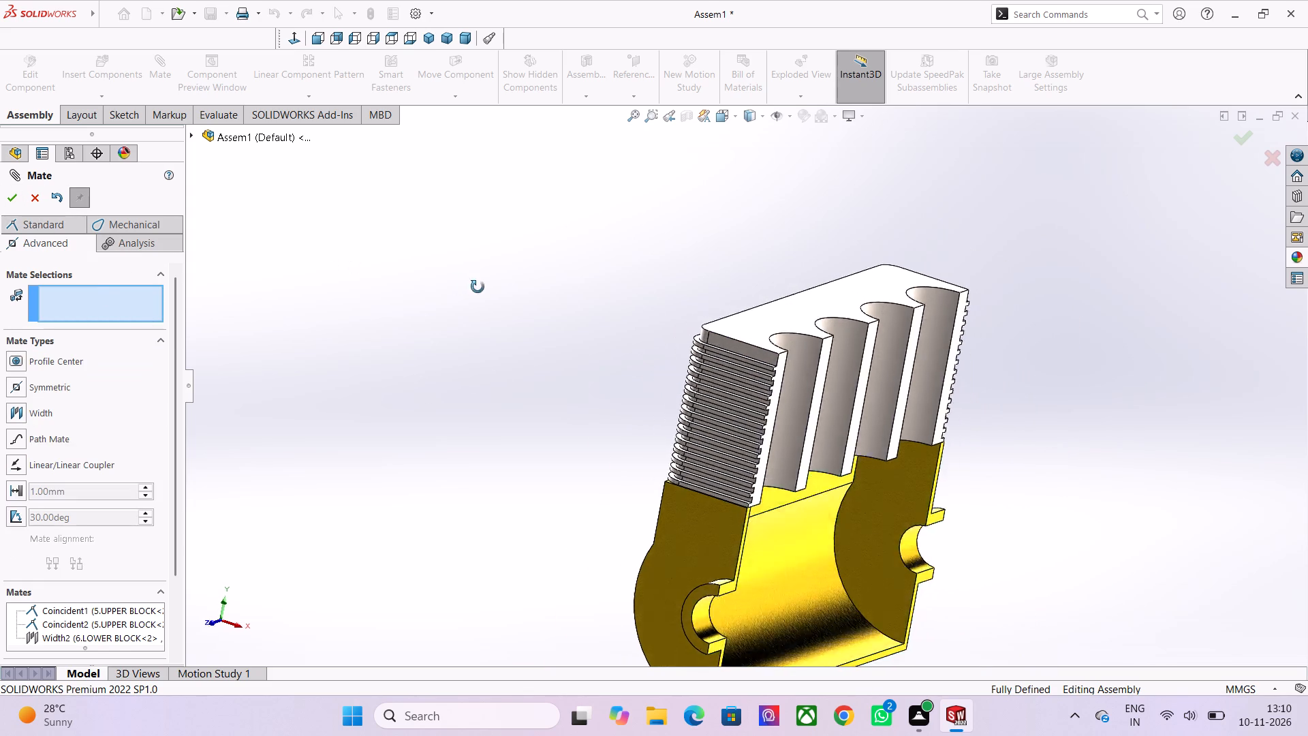
{"action": "middle_click_drag", "start_coordinate": [478, 287], "coordinate": [469, 282]}
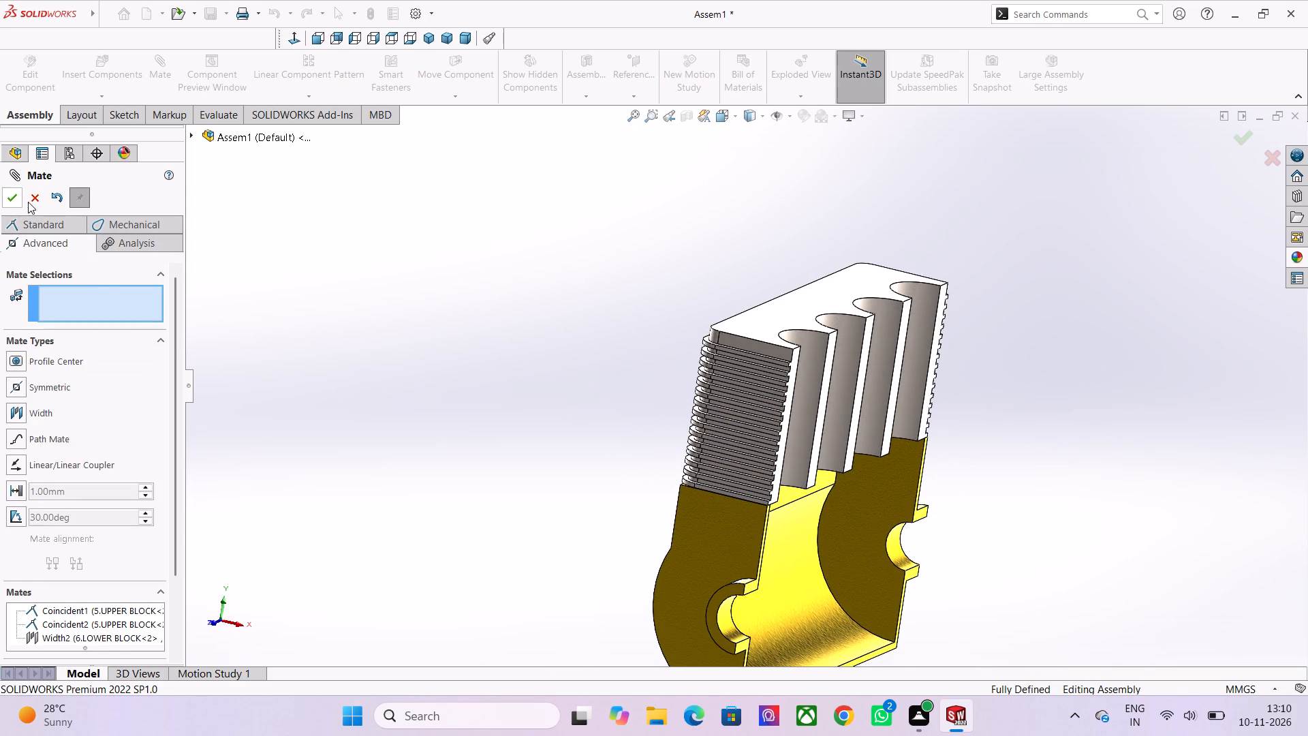
{"action": "left_click", "coordinate": [38, 199]}
Examine the mated upper and lower blocks from all sides, including a close look at the joint between them.
{"action": "scroll", "coordinate": [601, 463], "scroll_direction": "down", "scroll_amount": 2}
{"action": "middle_click_drag", "start_coordinate": [676, 482], "coordinate": [635, 467]}
{"action": "middle_click_drag", "start_coordinate": [634, 467], "coordinate": [606, 455]}
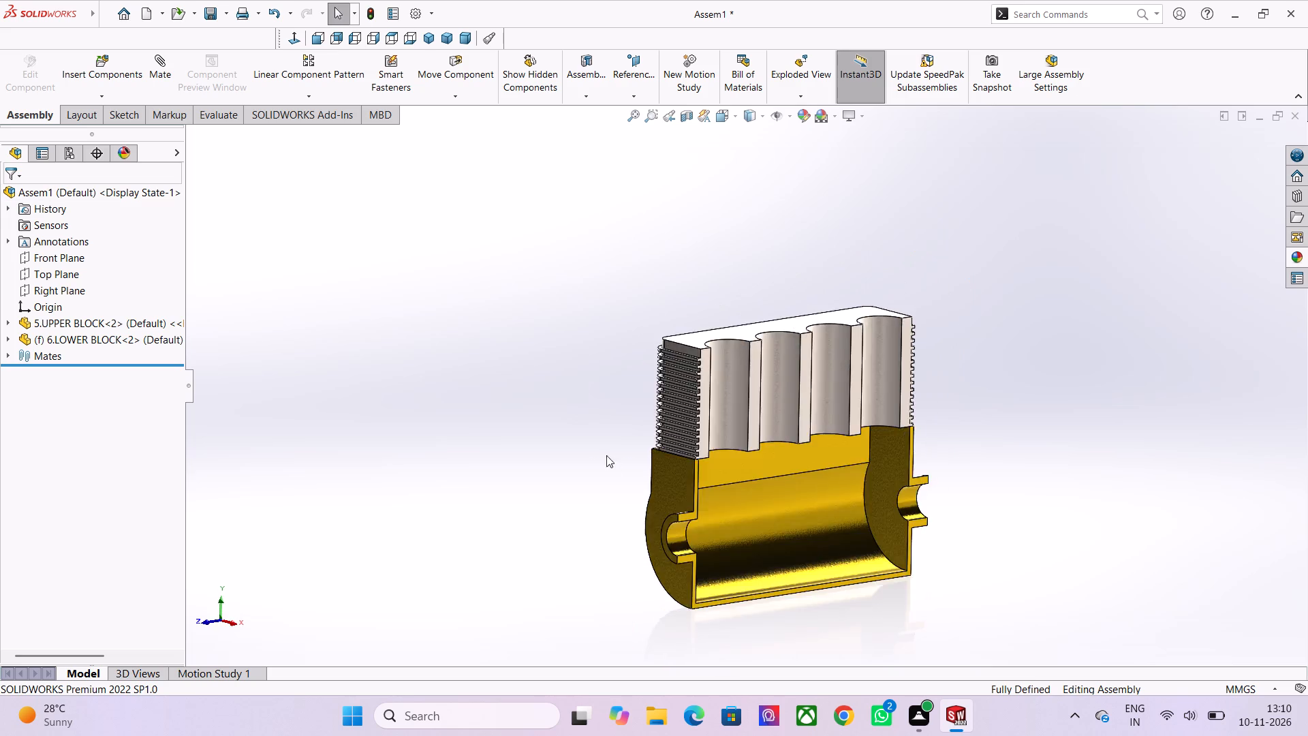
{"action": "middle_click_drag", "start_coordinate": [606, 455], "coordinate": [418, 470]}
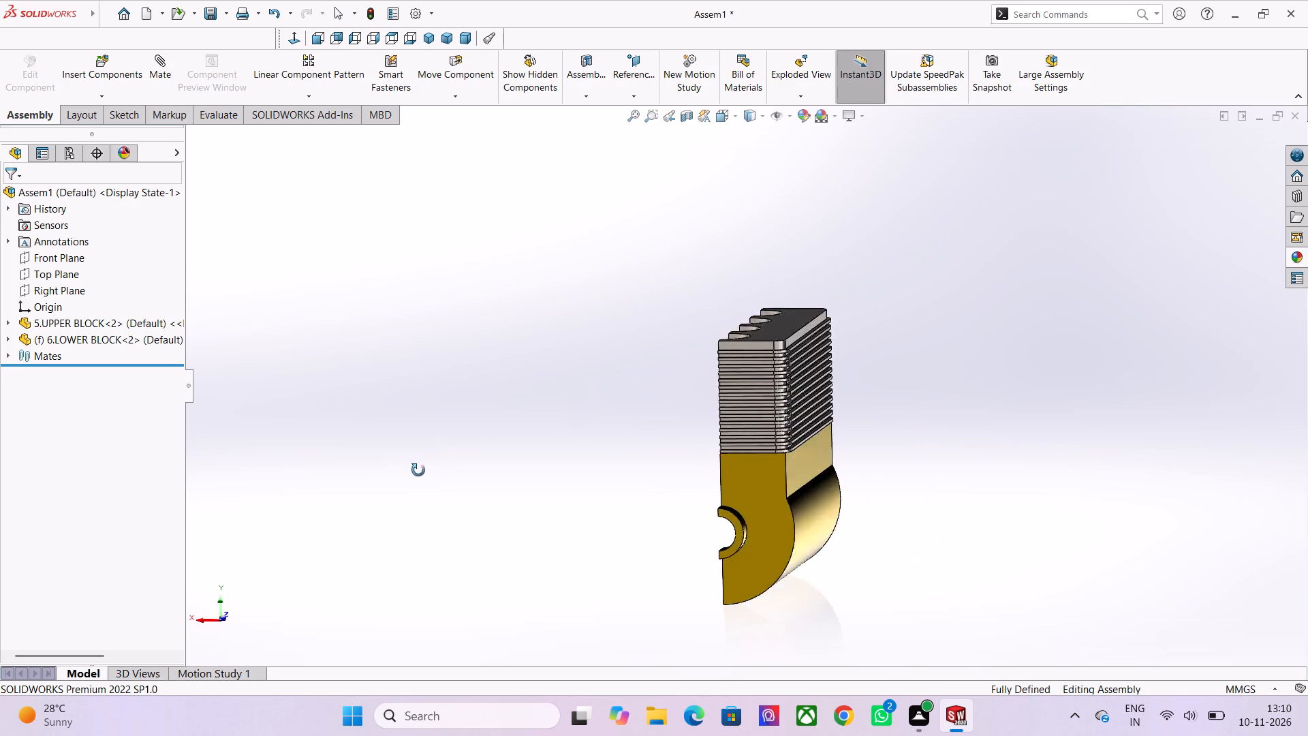
{"action": "middle_click_drag", "start_coordinate": [418, 470], "coordinate": [578, 381]}
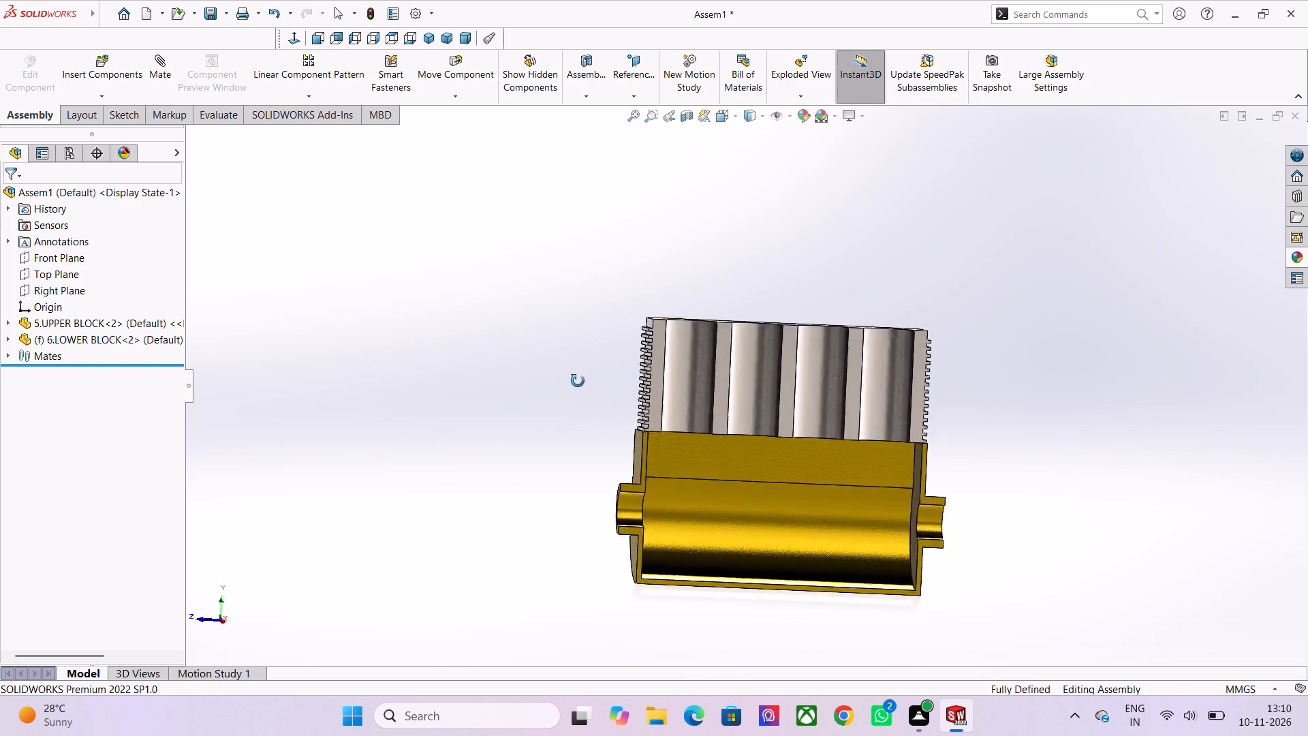
{"action": "middle_click_drag", "start_coordinate": [578, 381], "coordinate": [738, 431]}
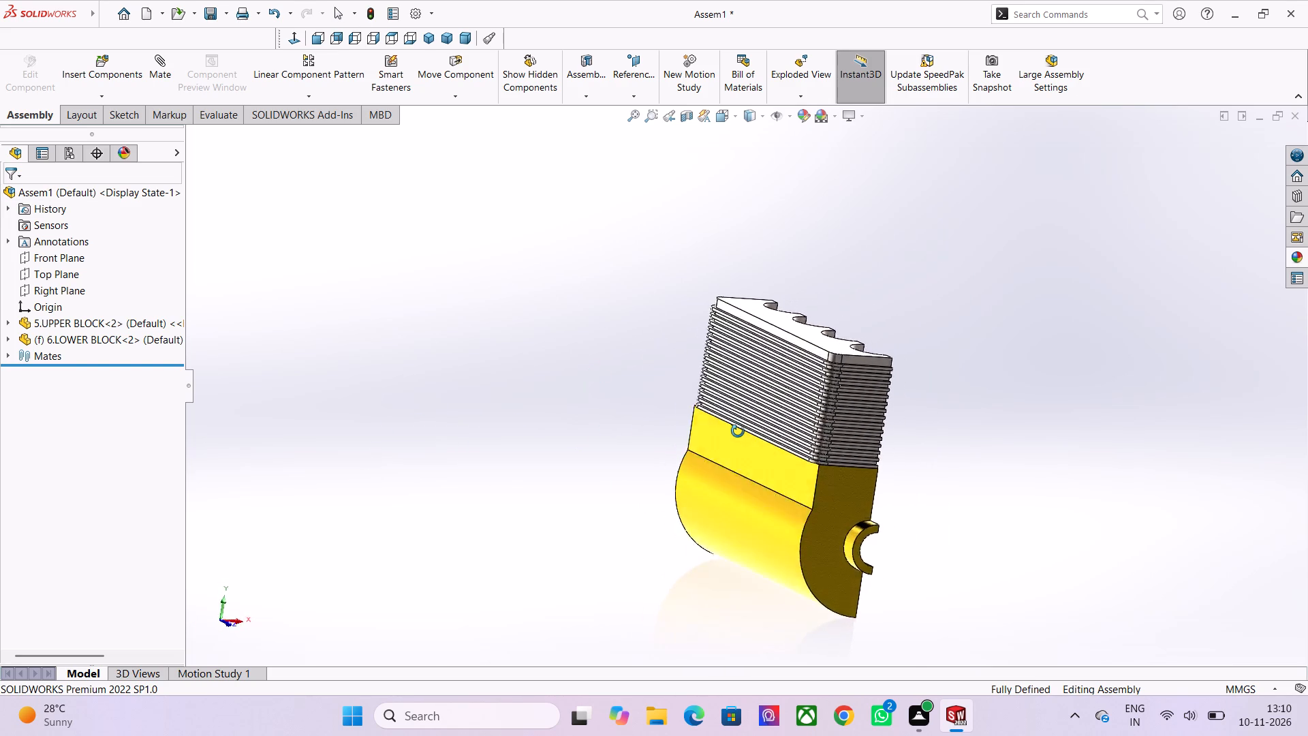
{"action": "middle_click_drag", "start_coordinate": [738, 431], "coordinate": [610, 439]}
{"action": "scroll", "coordinate": [757, 457], "scroll_direction": "up", "scroll_amount": 6}
{"action": "middle_click_drag", "start_coordinate": [661, 475], "coordinate": [663, 446]}
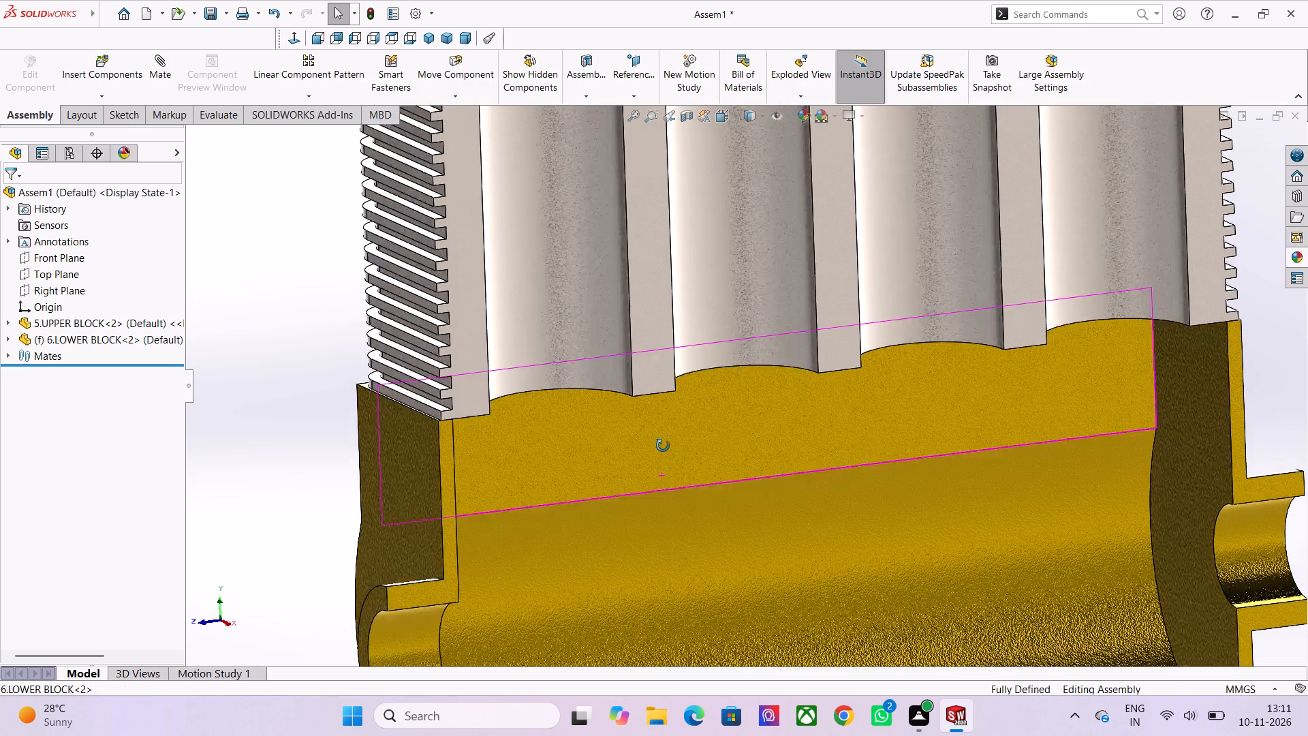
{"action": "middle_click_drag", "start_coordinate": [663, 446], "coordinate": [615, 361]}
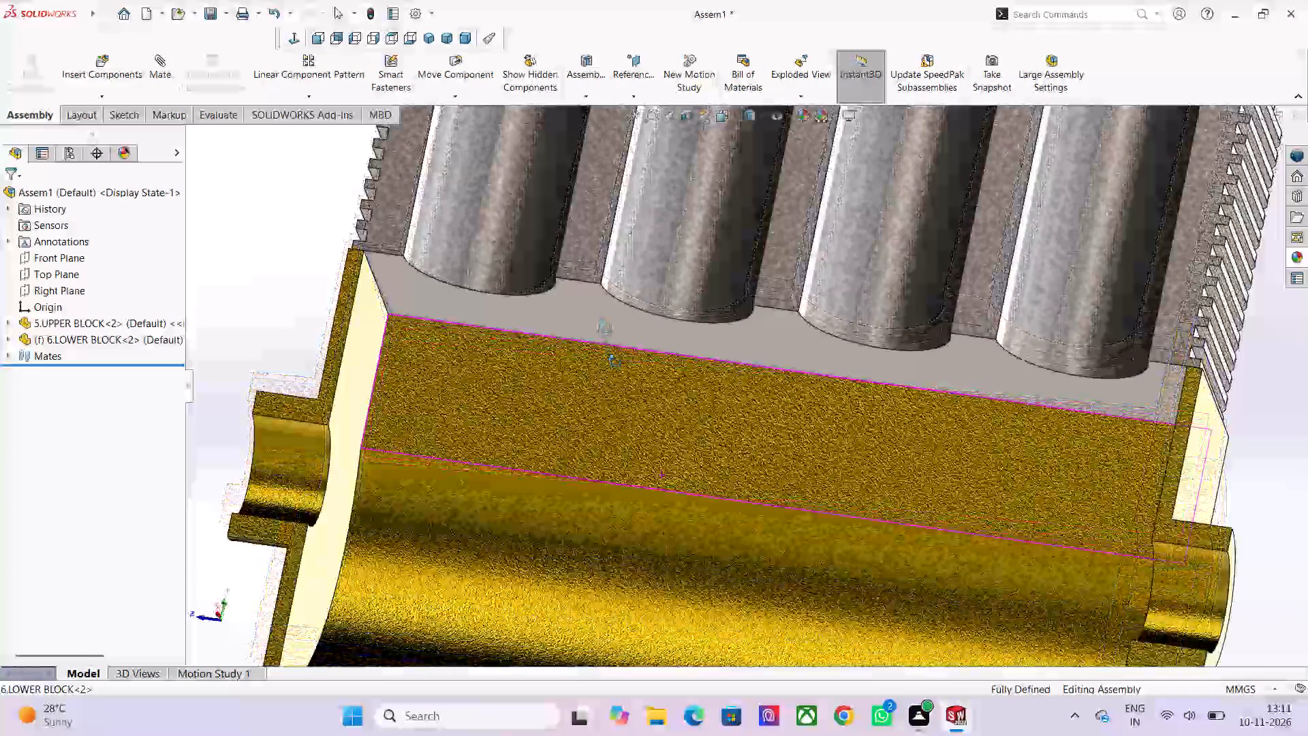
{"action": "middle_click_drag", "start_coordinate": [615, 361], "coordinate": [817, 480]}
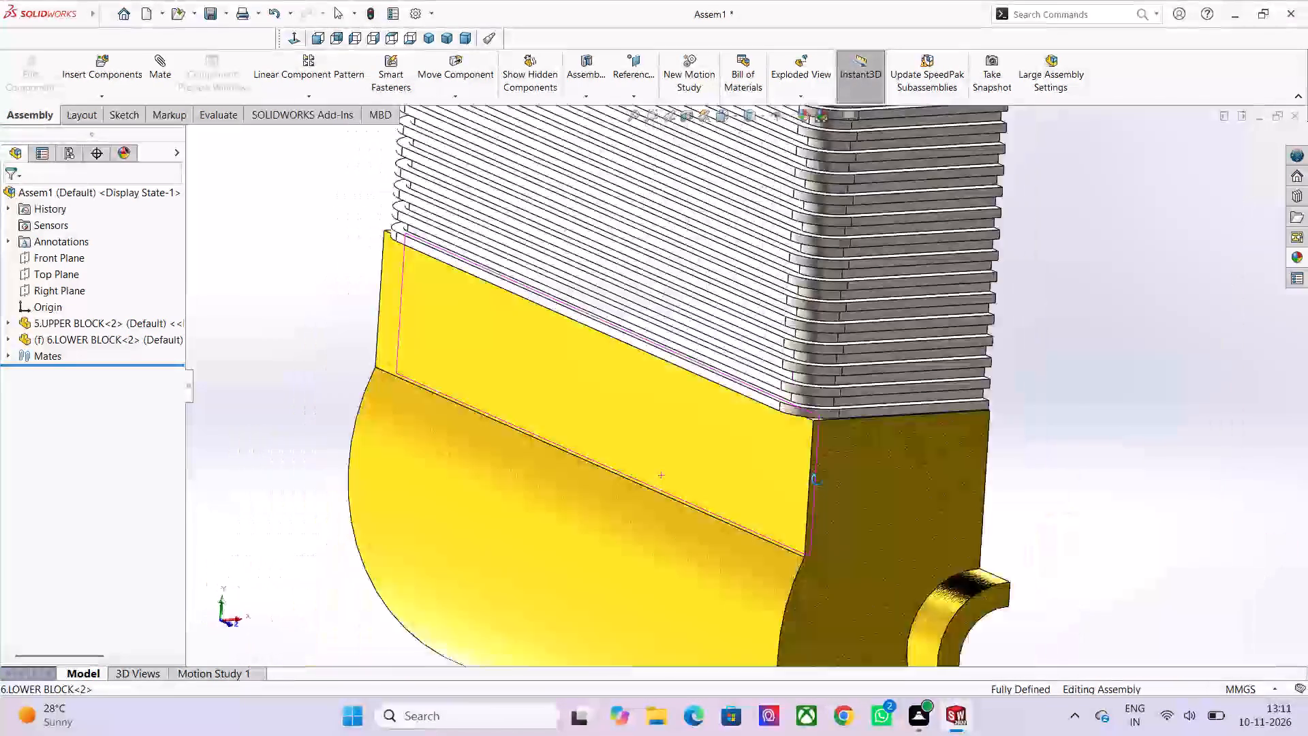
{"action": "middle_click_drag", "start_coordinate": [817, 480], "coordinate": [785, 454]}
{"action": "scroll", "coordinate": [800, 664], "scroll_direction": "down", "scroll_amount": 1}
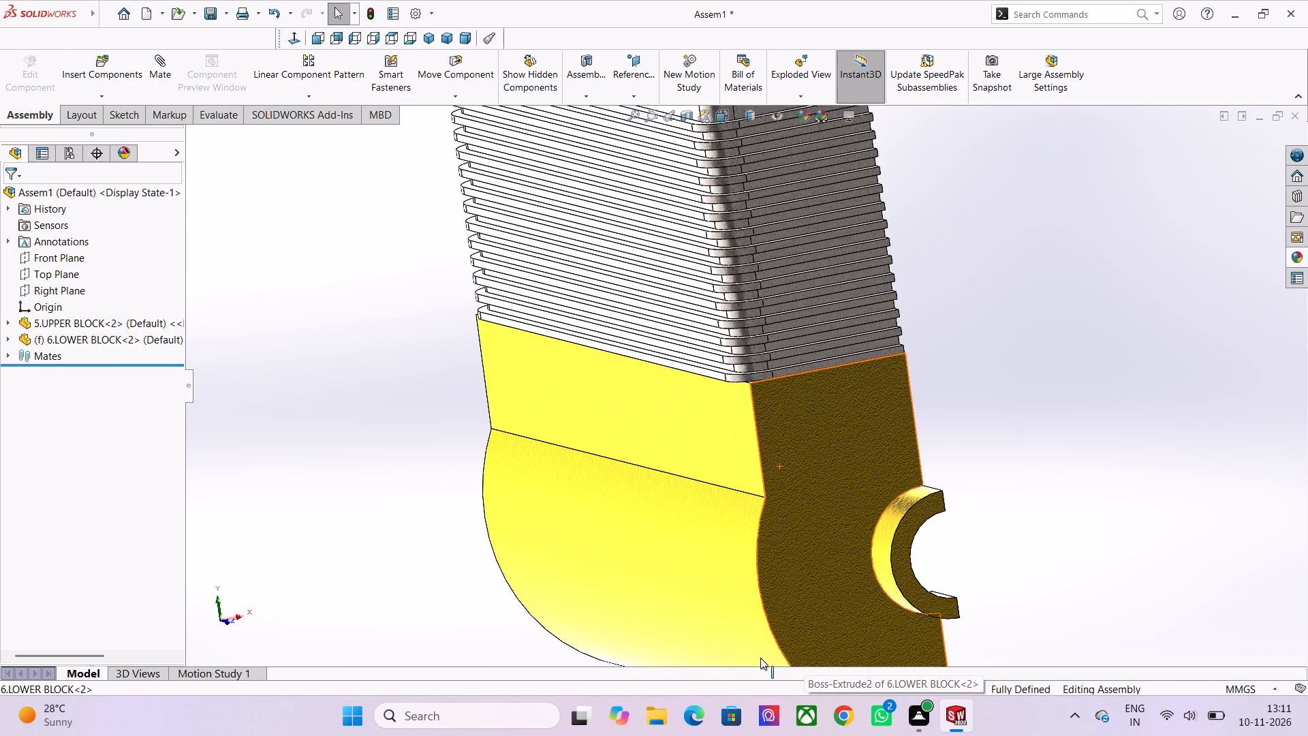
{"action": "scroll", "coordinate": [769, 646], "scroll_direction": "down", "scroll_amount": 3}
{"action": "scroll", "coordinate": [1141, 393], "scroll_direction": "down", "scroll_amount": 2}
{"action": "scroll", "coordinate": [1081, 459], "scroll_direction": "down", "scroll_amount": 1}
{"action": "middle_click_drag", "start_coordinate": [1081, 459], "coordinate": [992, 497]}
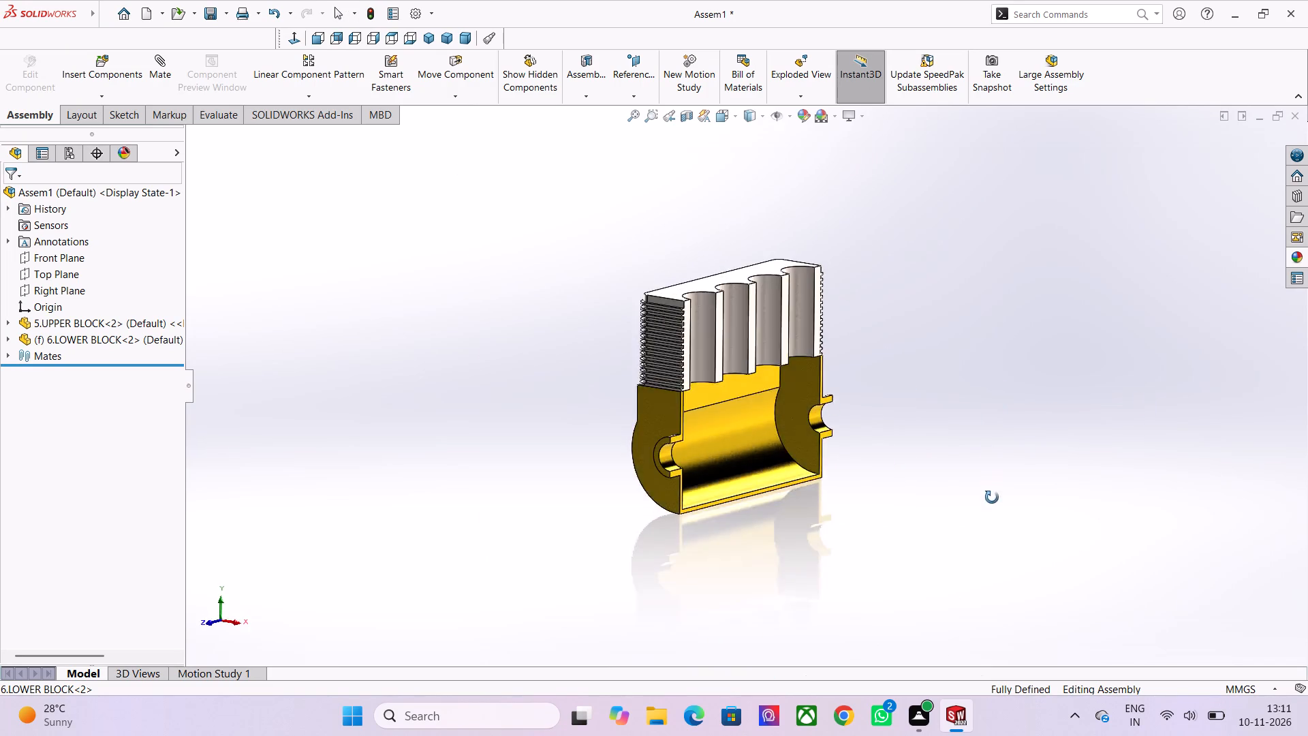
{"action": "middle_click_drag", "start_coordinate": [992, 497], "coordinate": [990, 527]}
Insert the 4.CRANK SHAFT part from the ENGINE folder and place it in open space beside the lower block.
{"action": "left_click", "coordinate": [103, 75]}
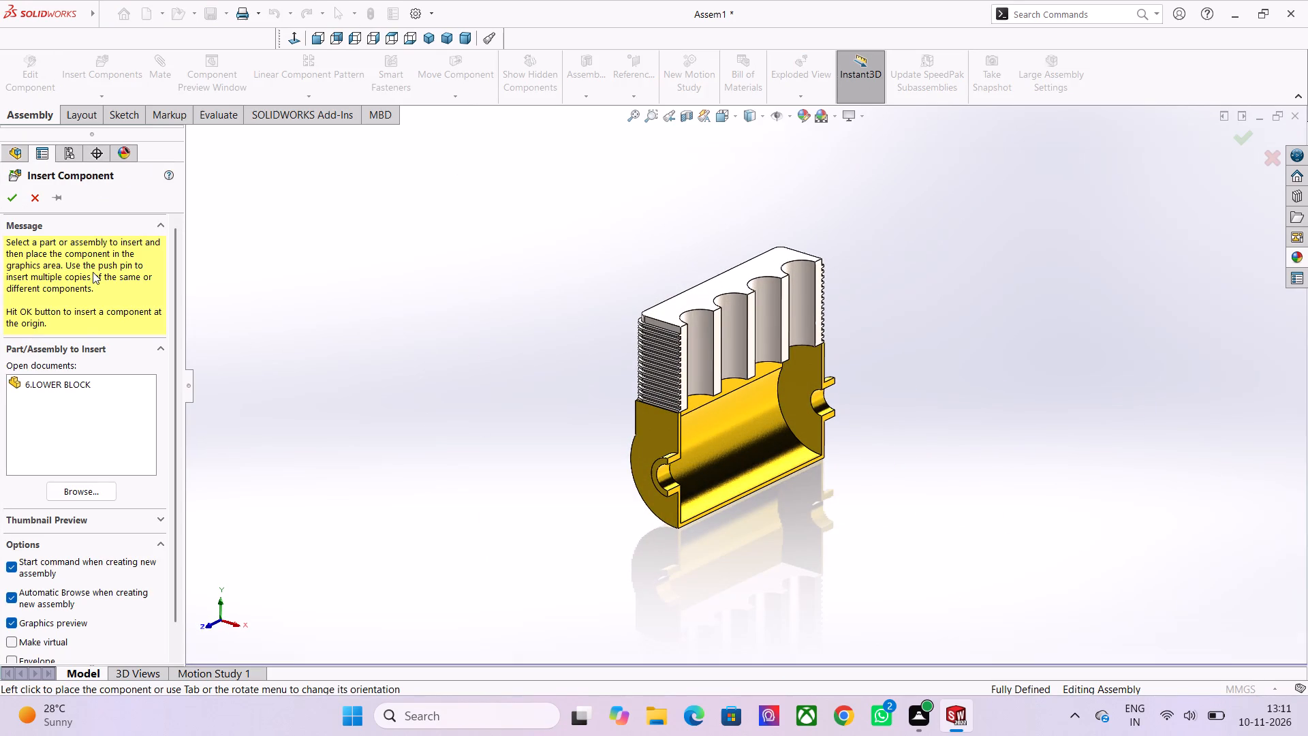
{"action": "left_click", "coordinate": [76, 497]}
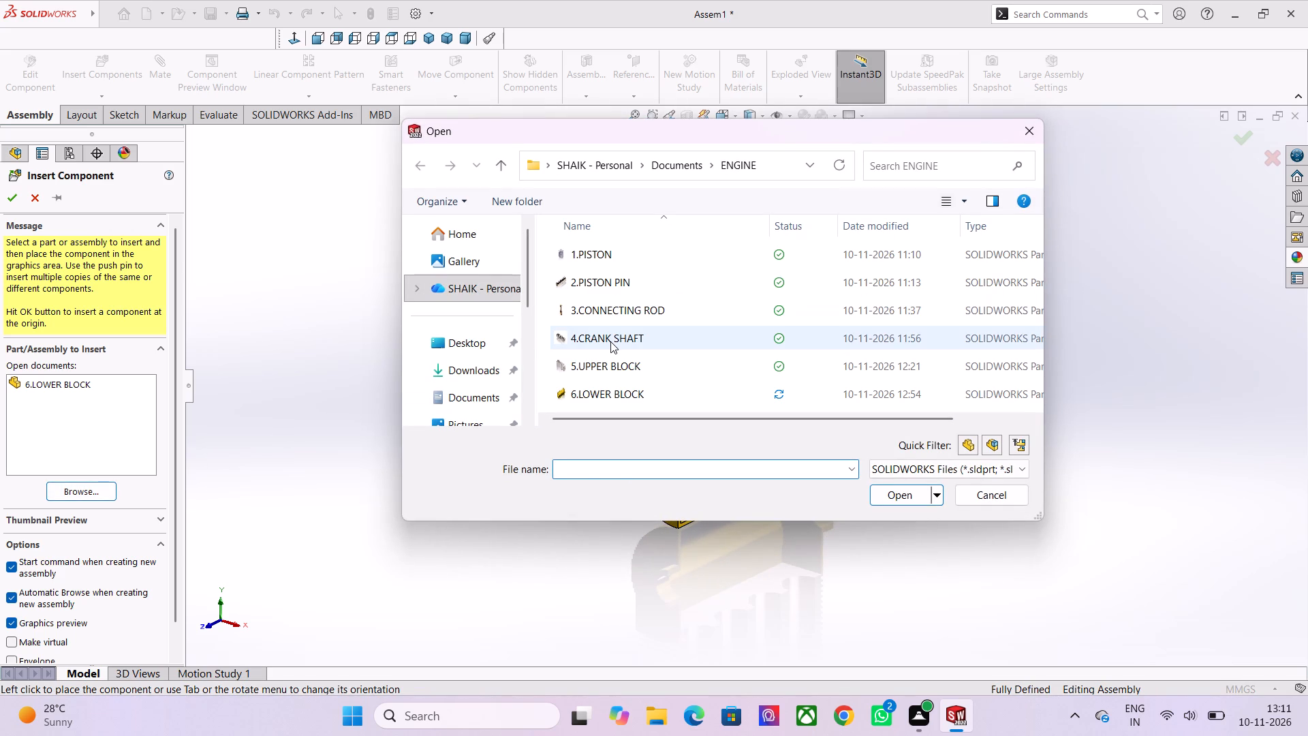
{"action": "left_click", "coordinate": [610, 341]}
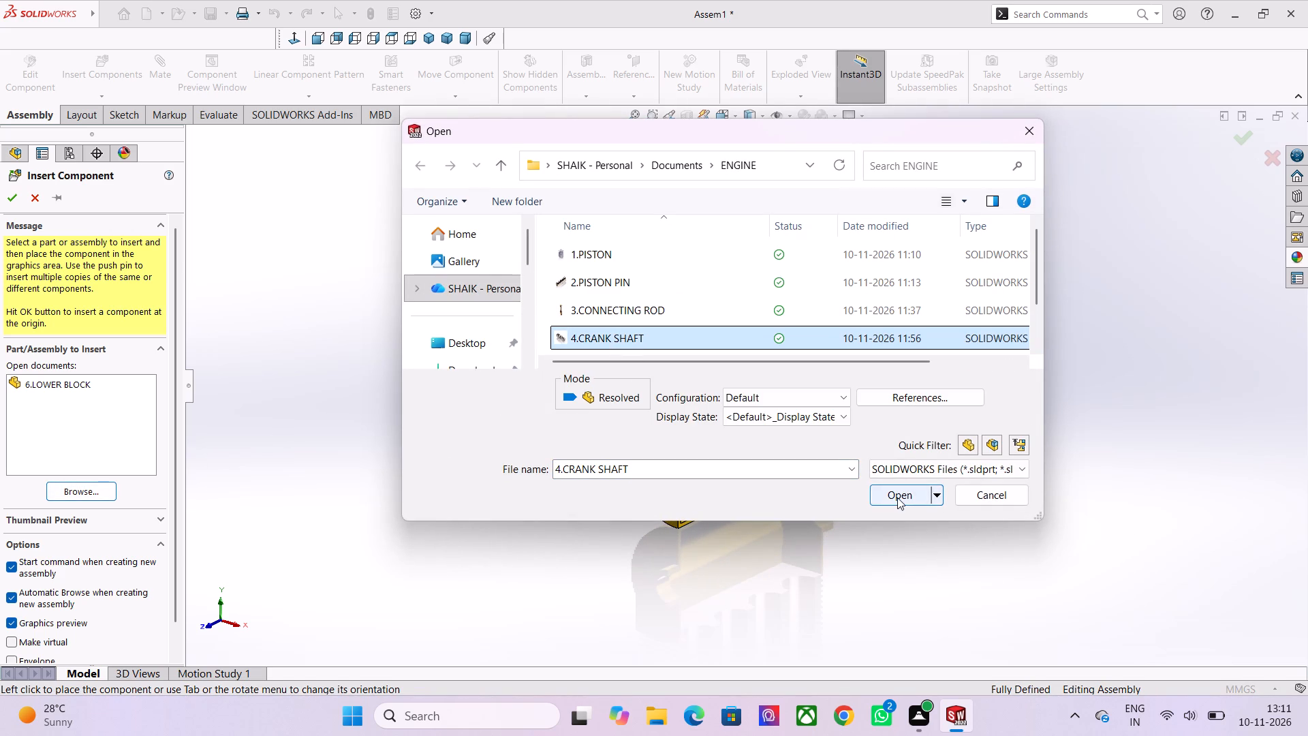
{"action": "left_click", "coordinate": [897, 497]}
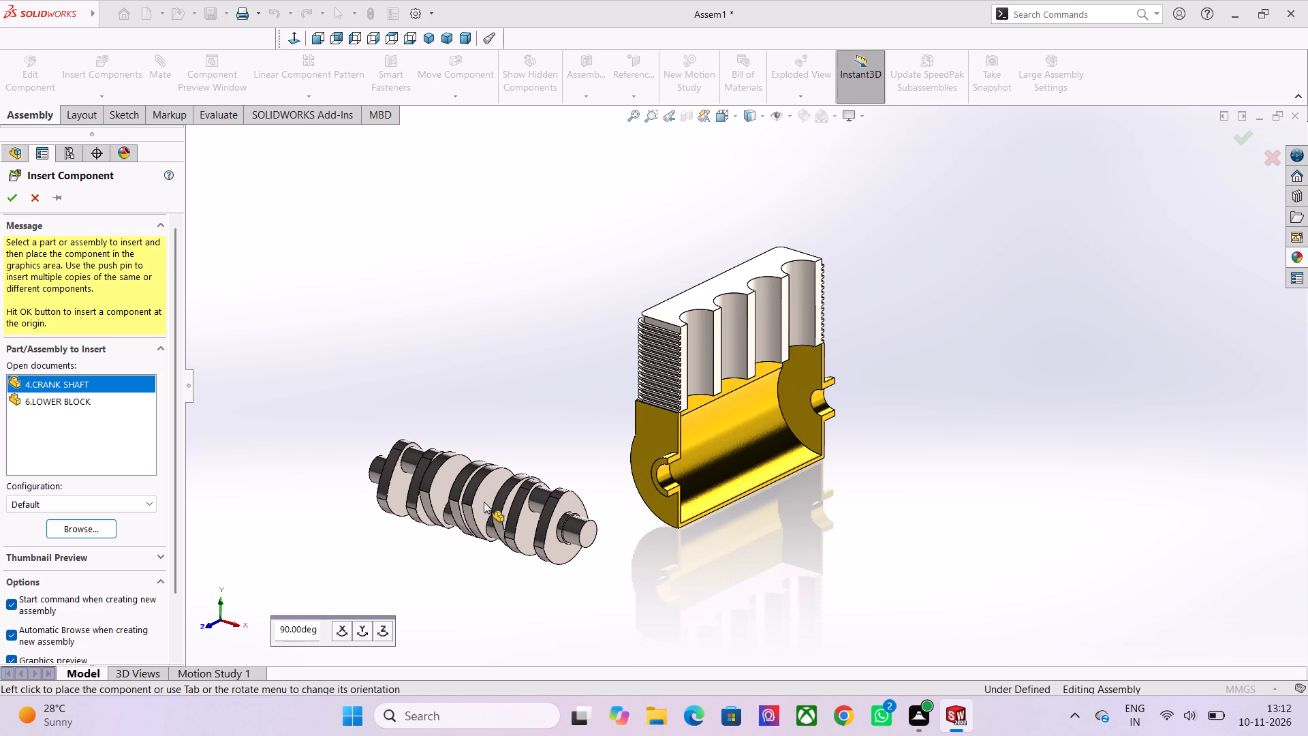
{"action": "left_click", "coordinate": [490, 497]}
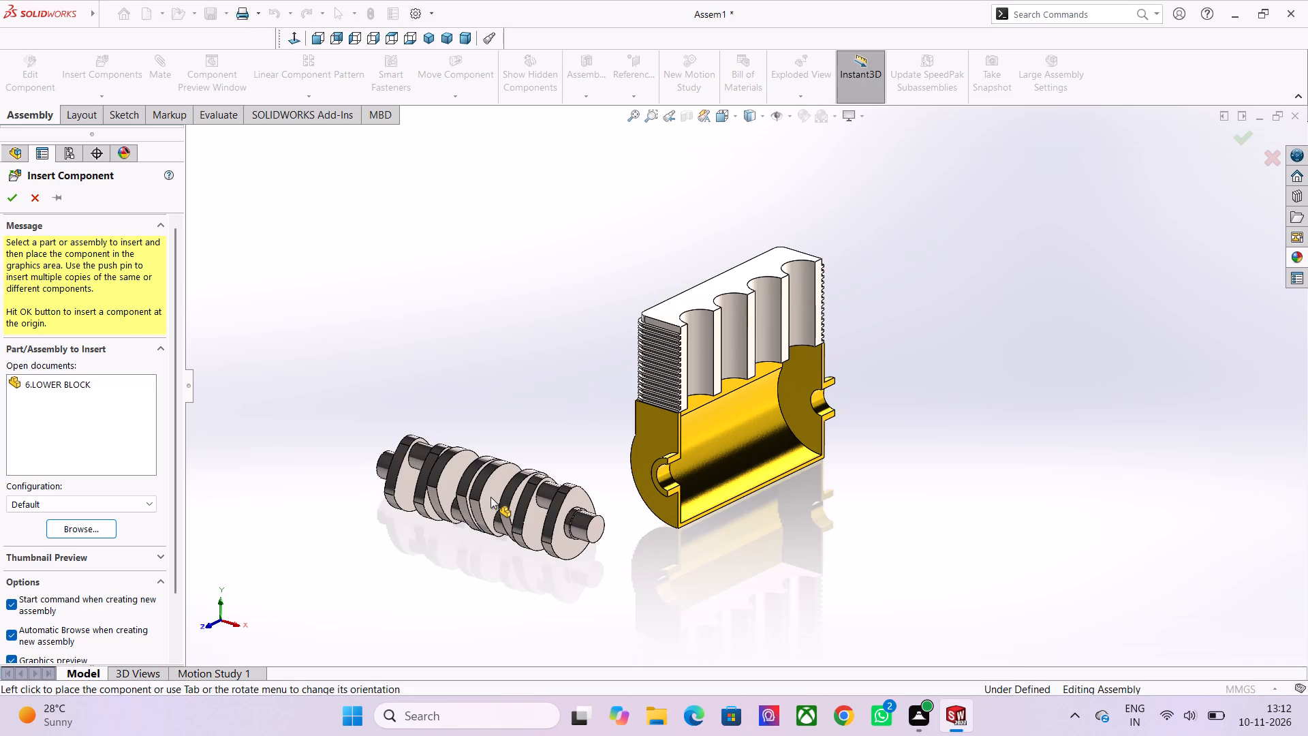
Rotate the crankshaft with free-drag Rotate Component until its axis runs roughly parallel to the lower block's length.
{"action": "left_click", "coordinate": [436, 89]}
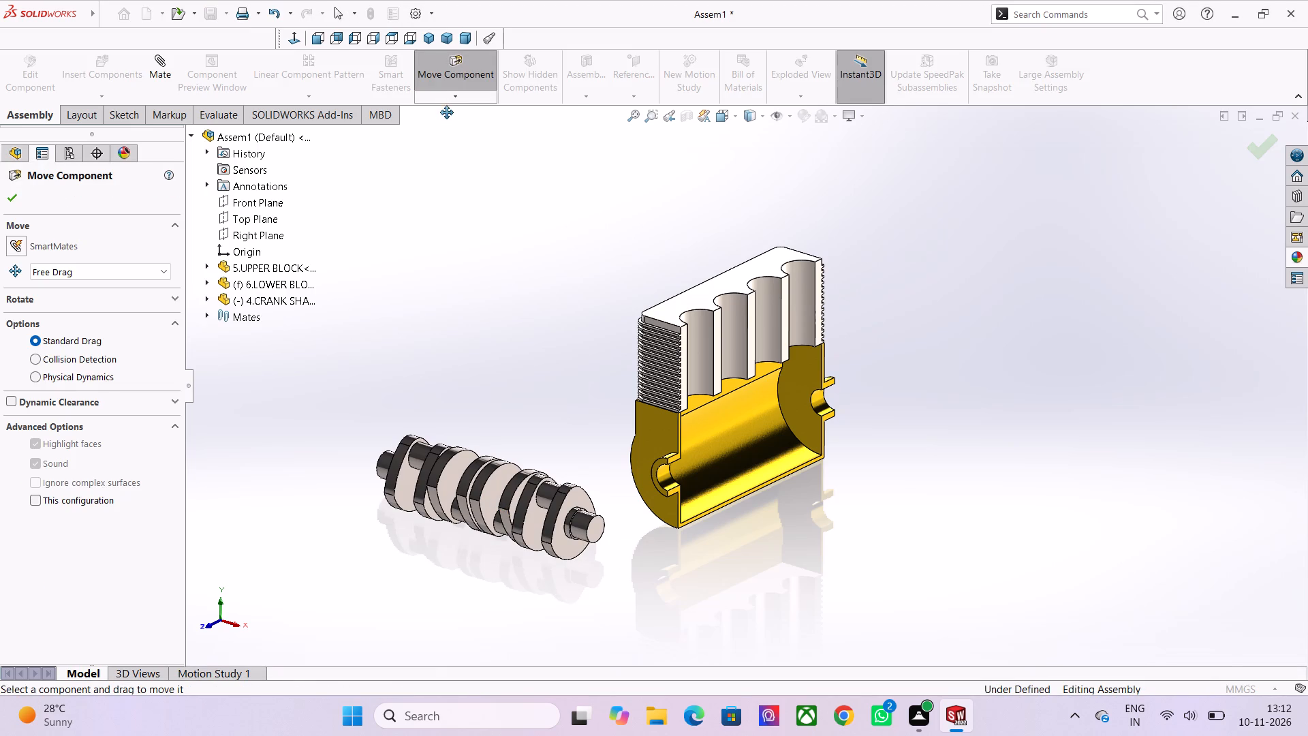
{"action": "left_click", "coordinate": [453, 97]}
{"action": "left_click", "coordinate": [452, 126]}
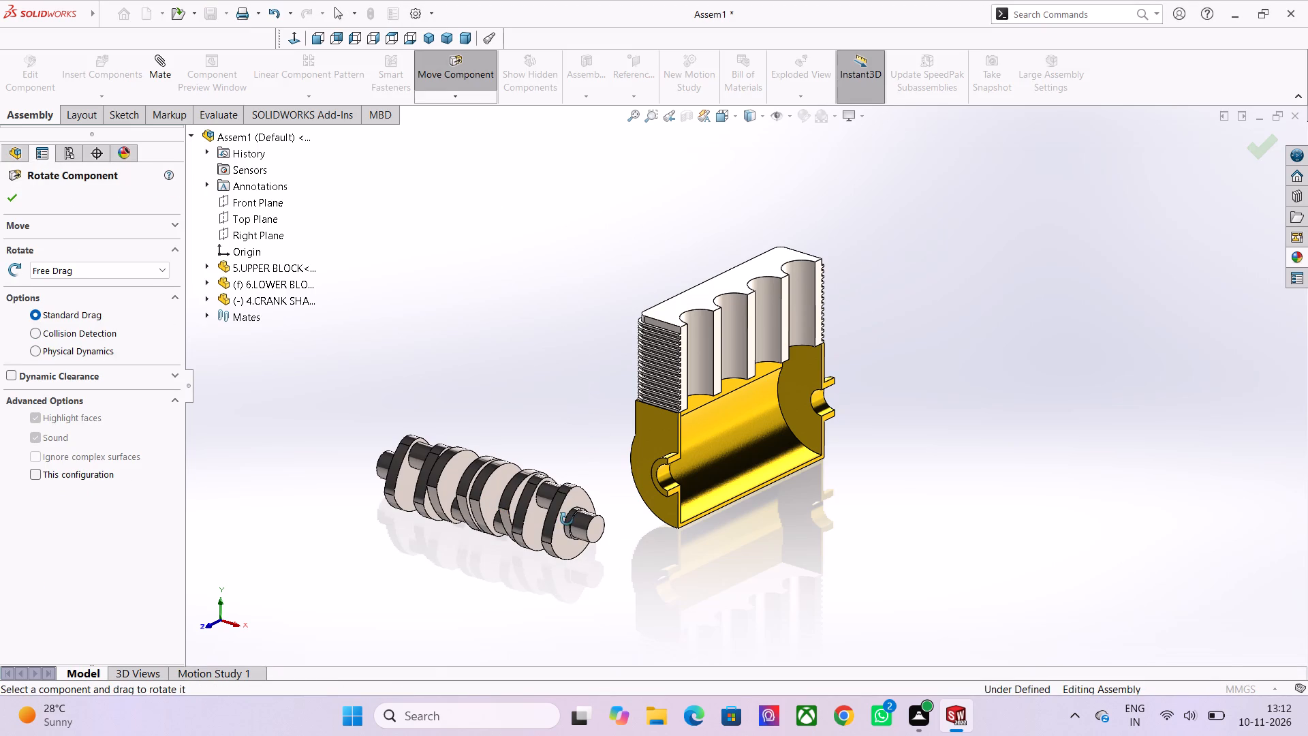
{"action": "left_click_drag", "start_coordinate": [567, 519], "coordinate": [441, 557]}
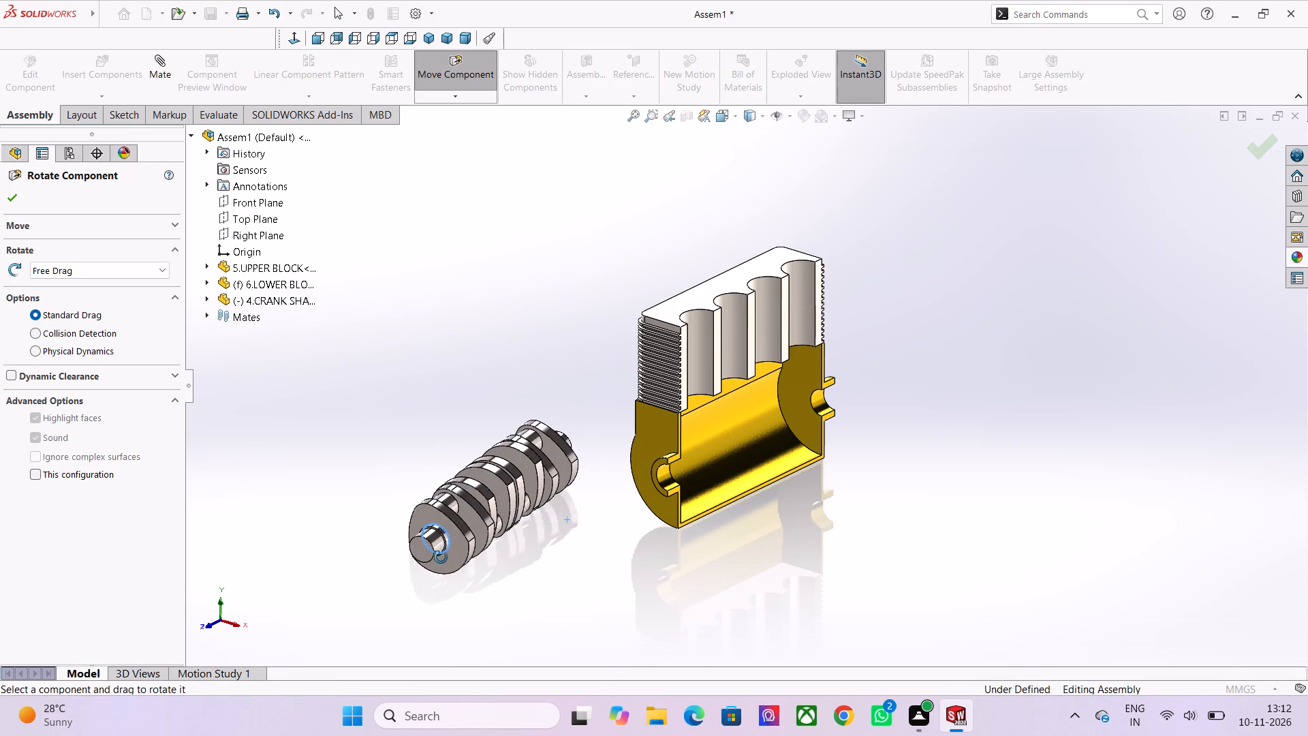
{"action": "left_click_drag", "start_coordinate": [441, 557], "coordinate": [419, 556]}
{"action": "left_click", "coordinate": [11, 198]}
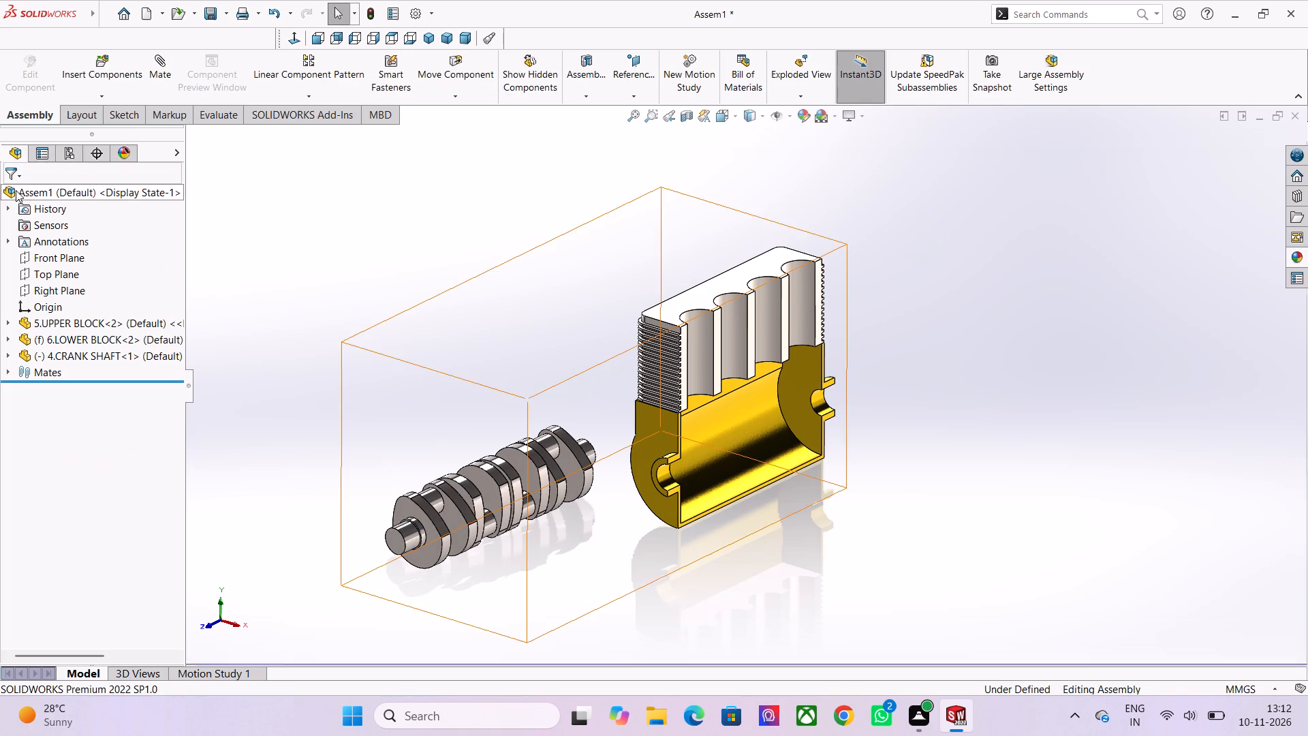
Add a Concentric mate between the crankshaft's end journal and the bearing bore in the lower block's near end wall.
{"action": "left_click", "coordinate": [158, 67]}
{"action": "scroll", "coordinate": [406, 538], "scroll_direction": "up", "scroll_amount": 3}
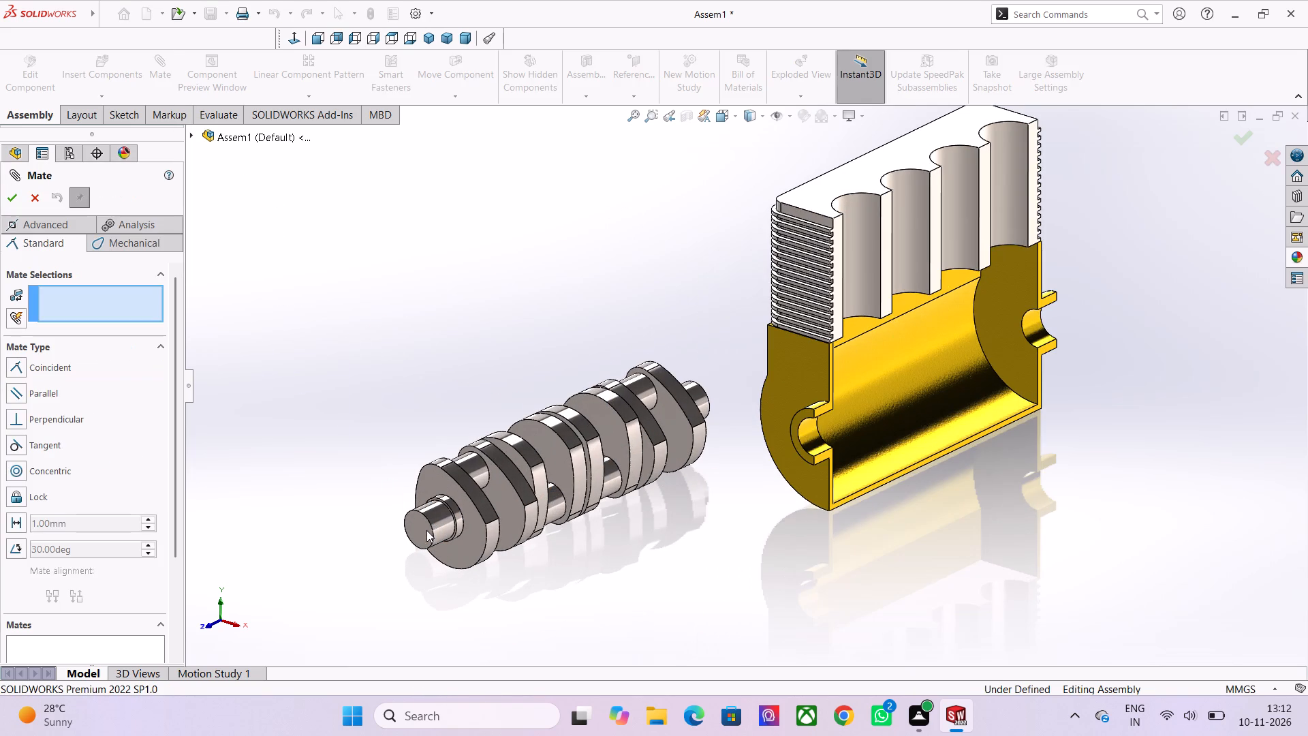
{"action": "left_click", "coordinate": [433, 511]}
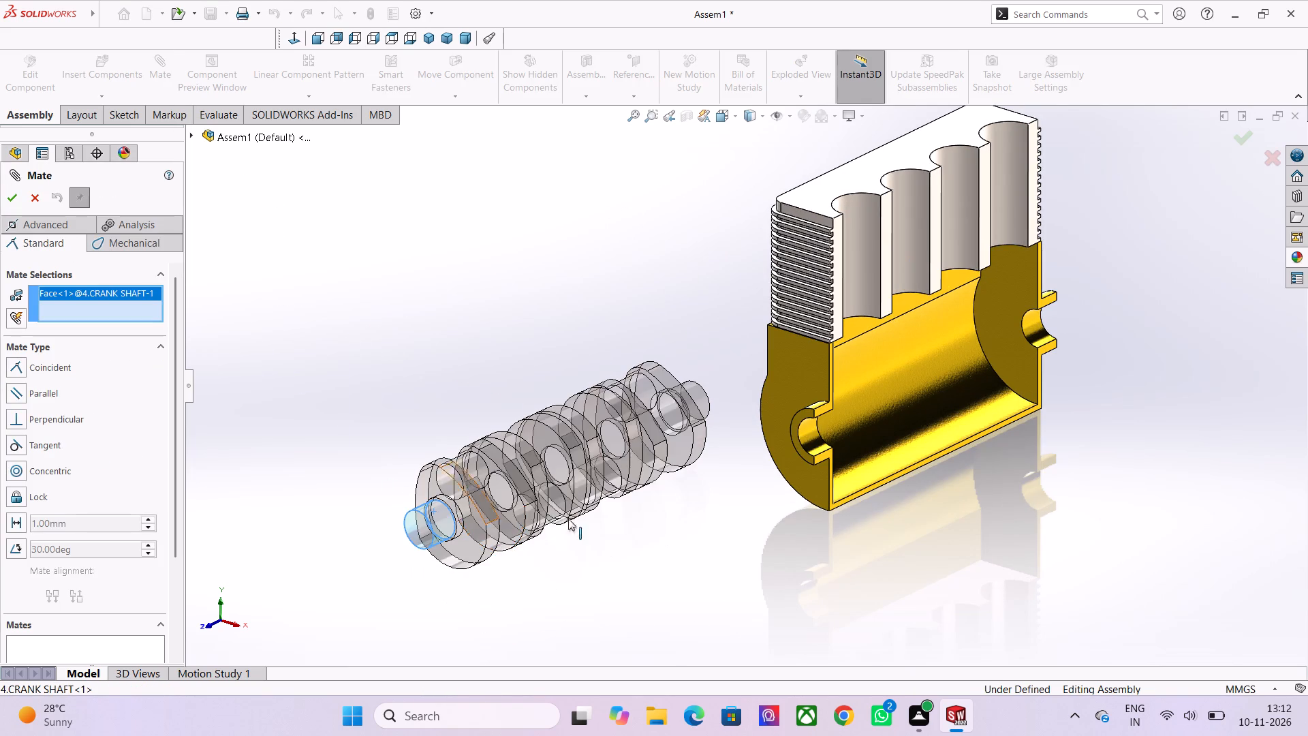
{"action": "scroll", "coordinate": [897, 392], "scroll_direction": "up", "scroll_amount": 3}
{"action": "left_click", "coordinate": [715, 458]}
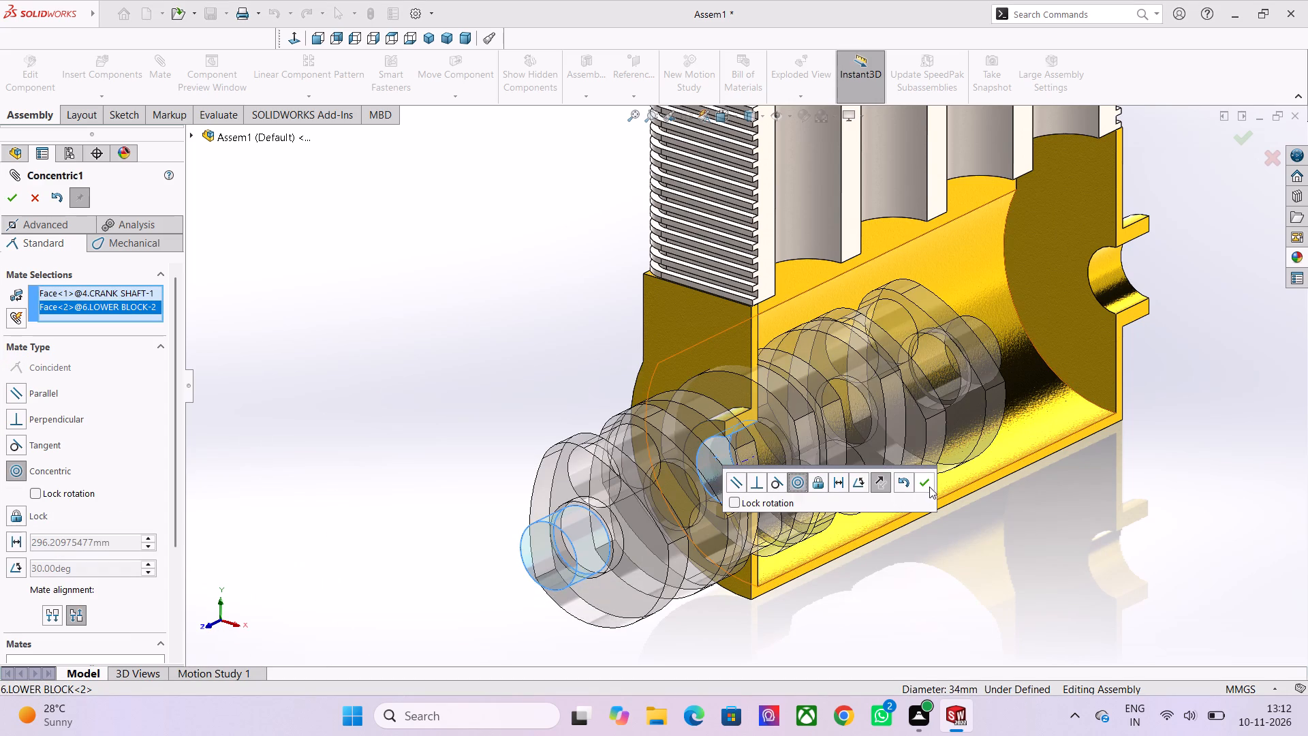
{"action": "left_click", "coordinate": [921, 480]}
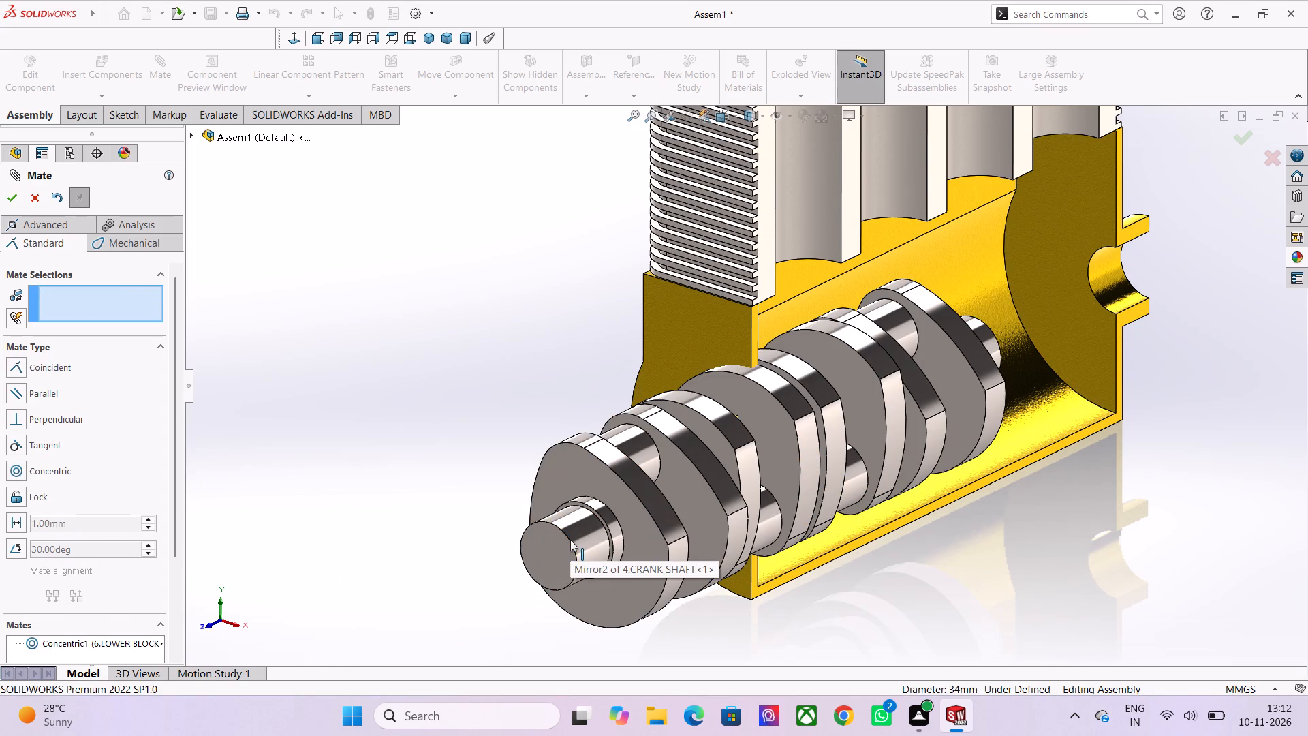
Slide the crankshaft into the lower block and add a Coincident mate between its end face and the bearing boss's outer ring face.
{"action": "left_click_drag", "start_coordinate": [549, 547], "coordinate": [636, 506]}
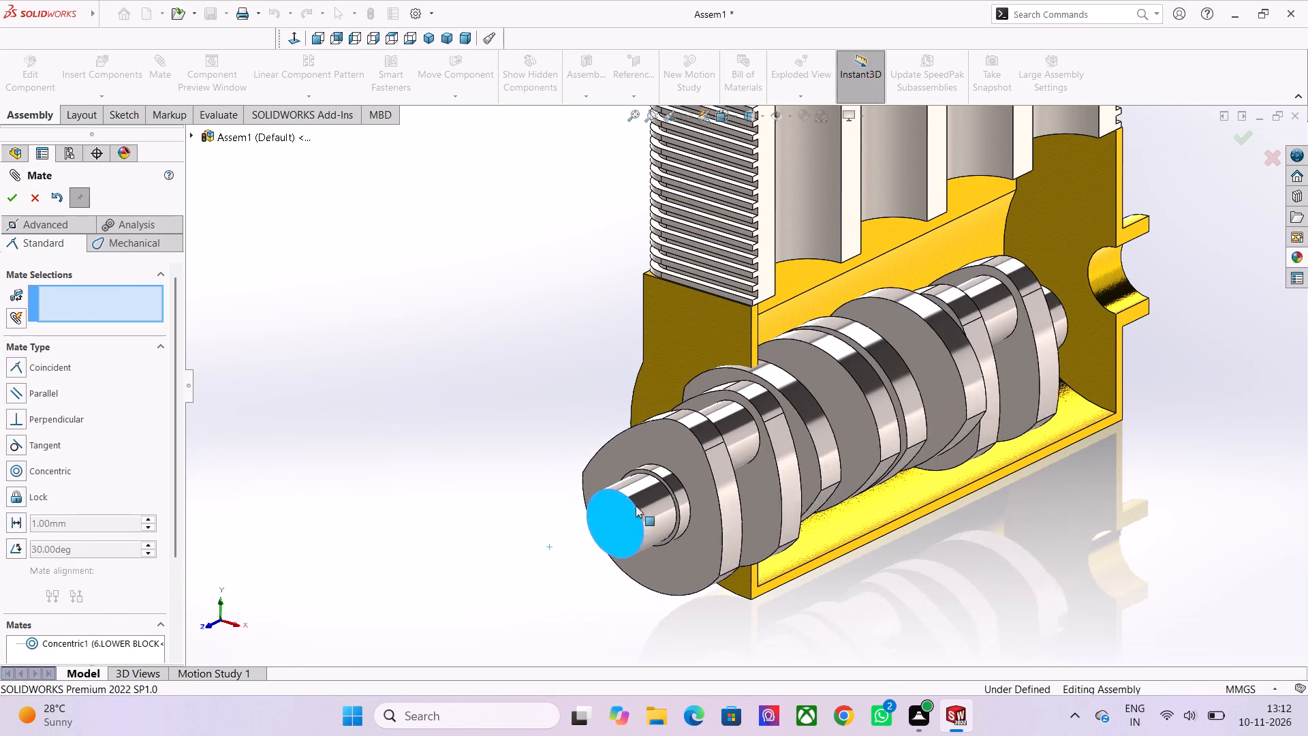
{"action": "left_click_drag", "start_coordinate": [636, 506], "coordinate": [710, 470]}
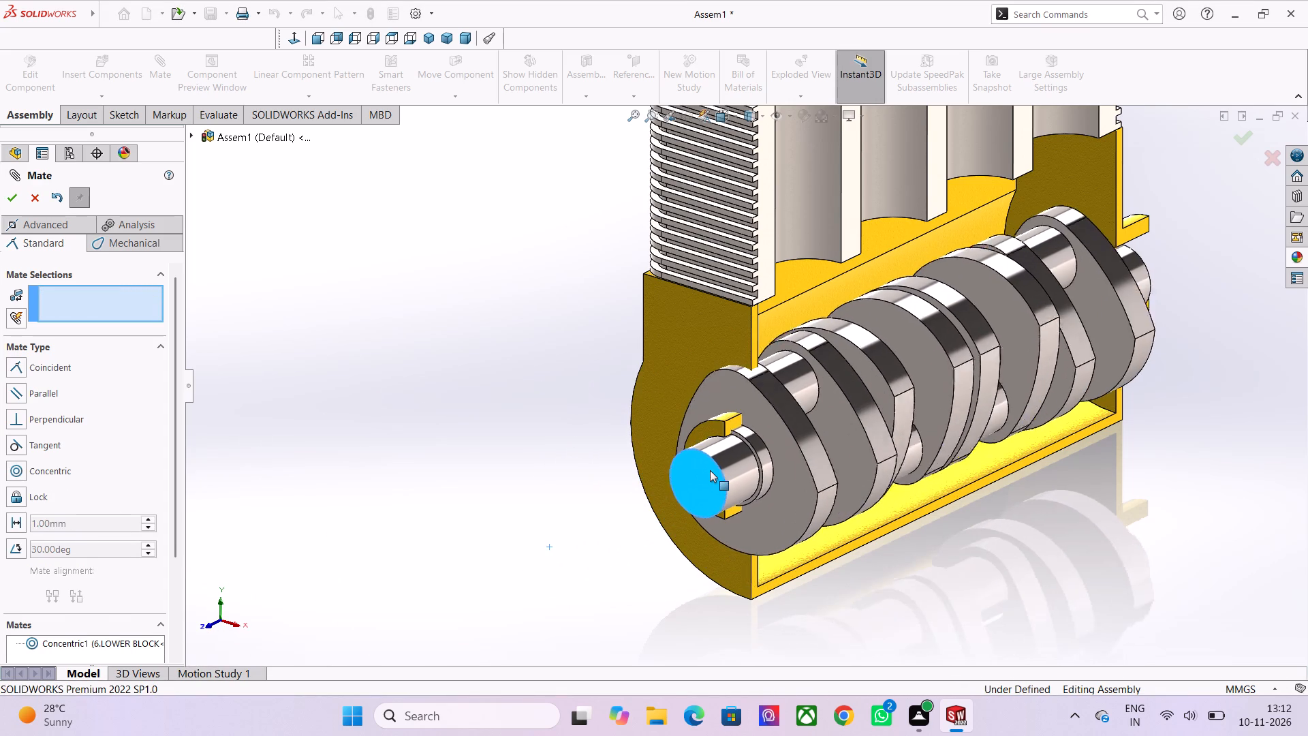
{"action": "left_click_drag", "start_coordinate": [710, 470], "coordinate": [743, 456]}
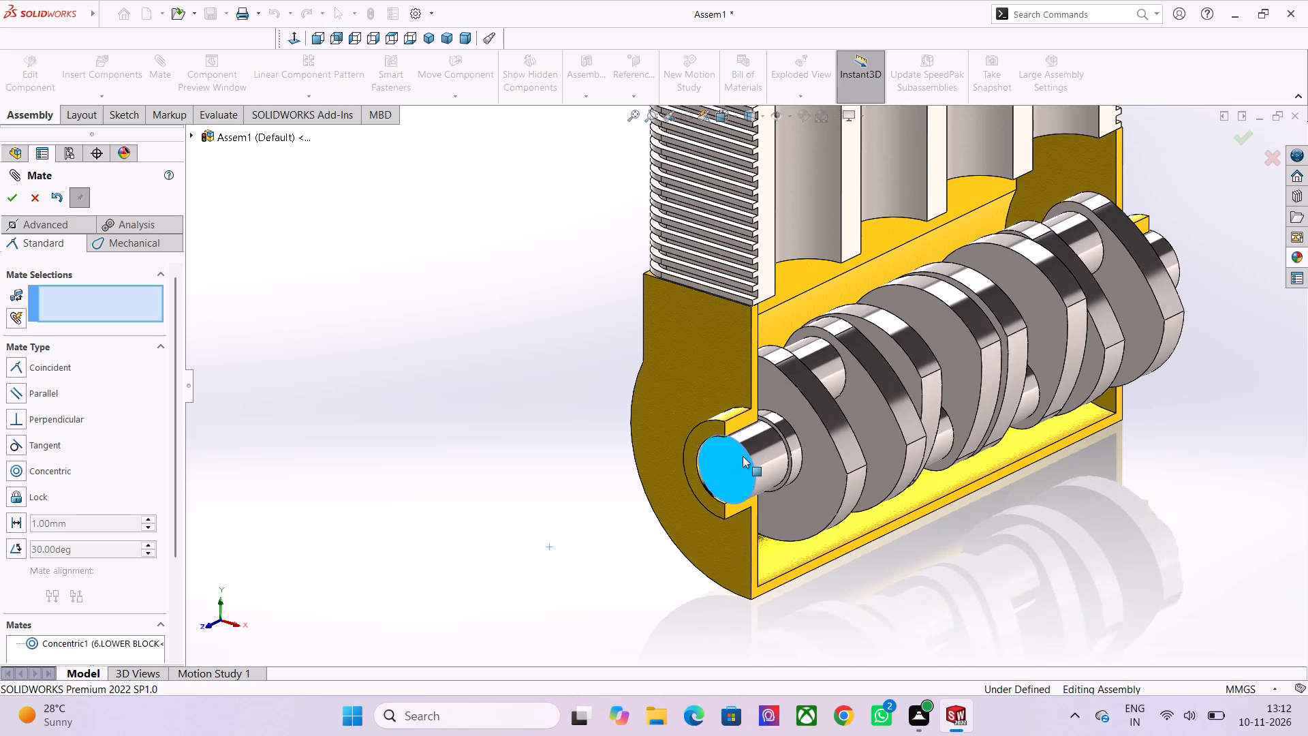
{"action": "left_click_drag", "start_coordinate": [743, 456], "coordinate": [750, 452]}
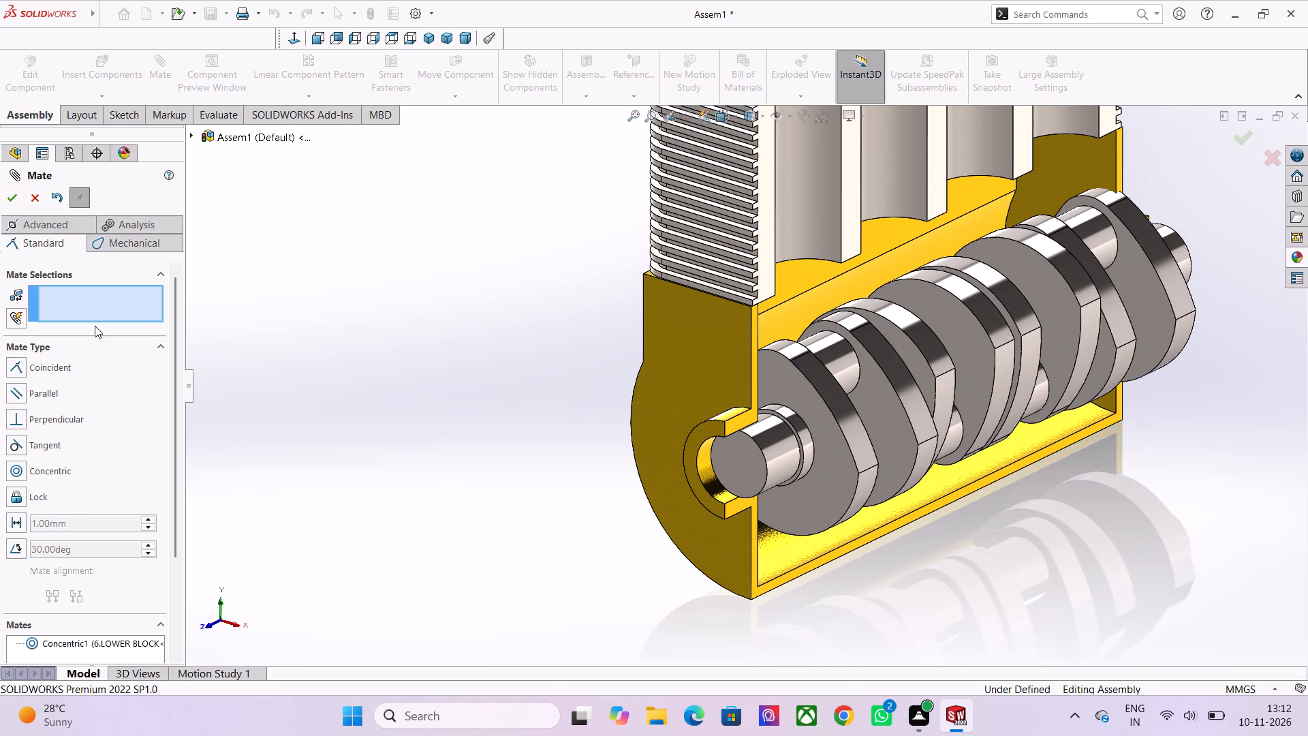
{"action": "left_click", "coordinate": [730, 450]}
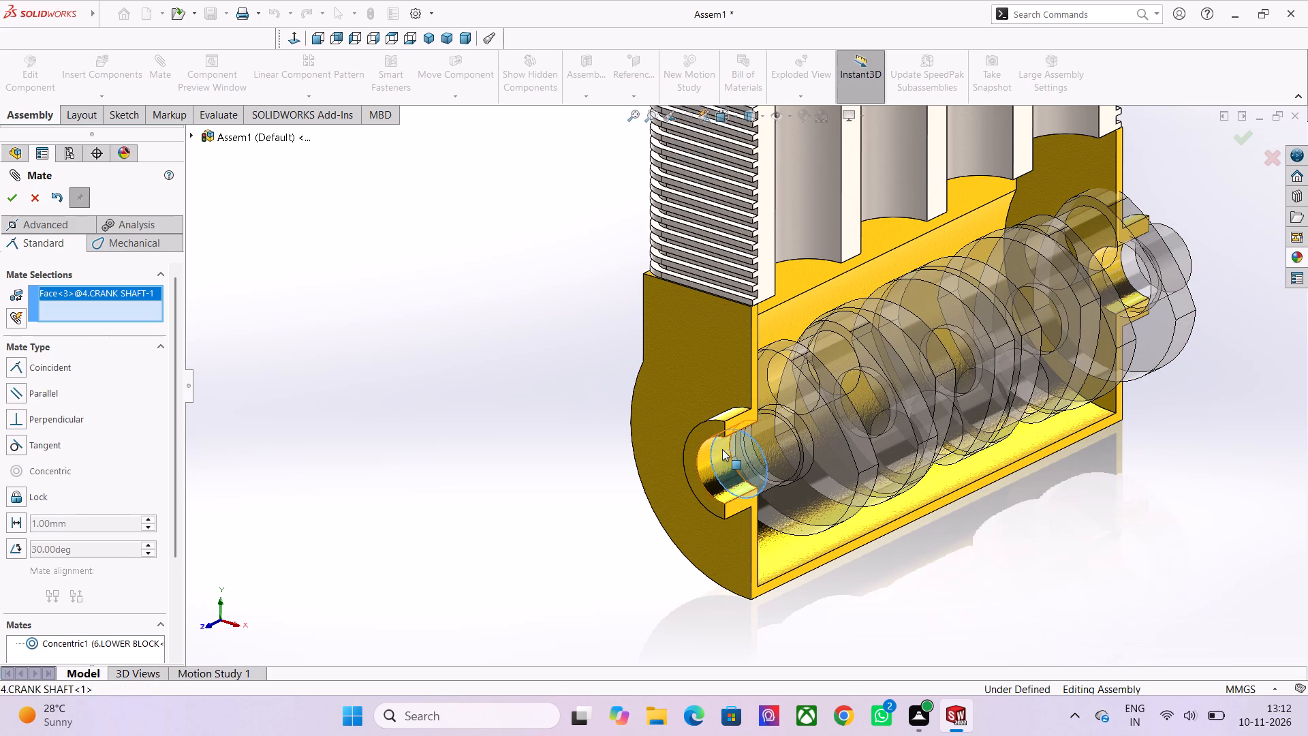
{"action": "left_click", "coordinate": [702, 435]}
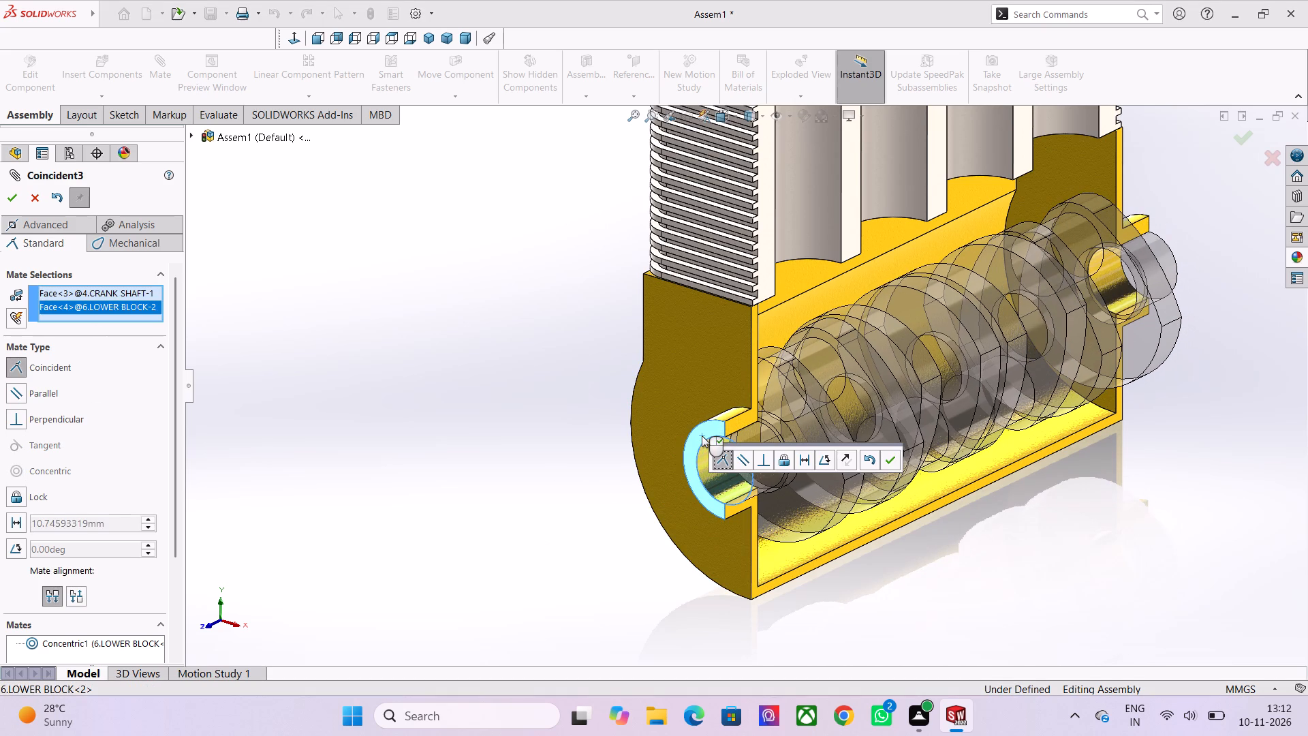
{"action": "left_click", "coordinate": [890, 457]}
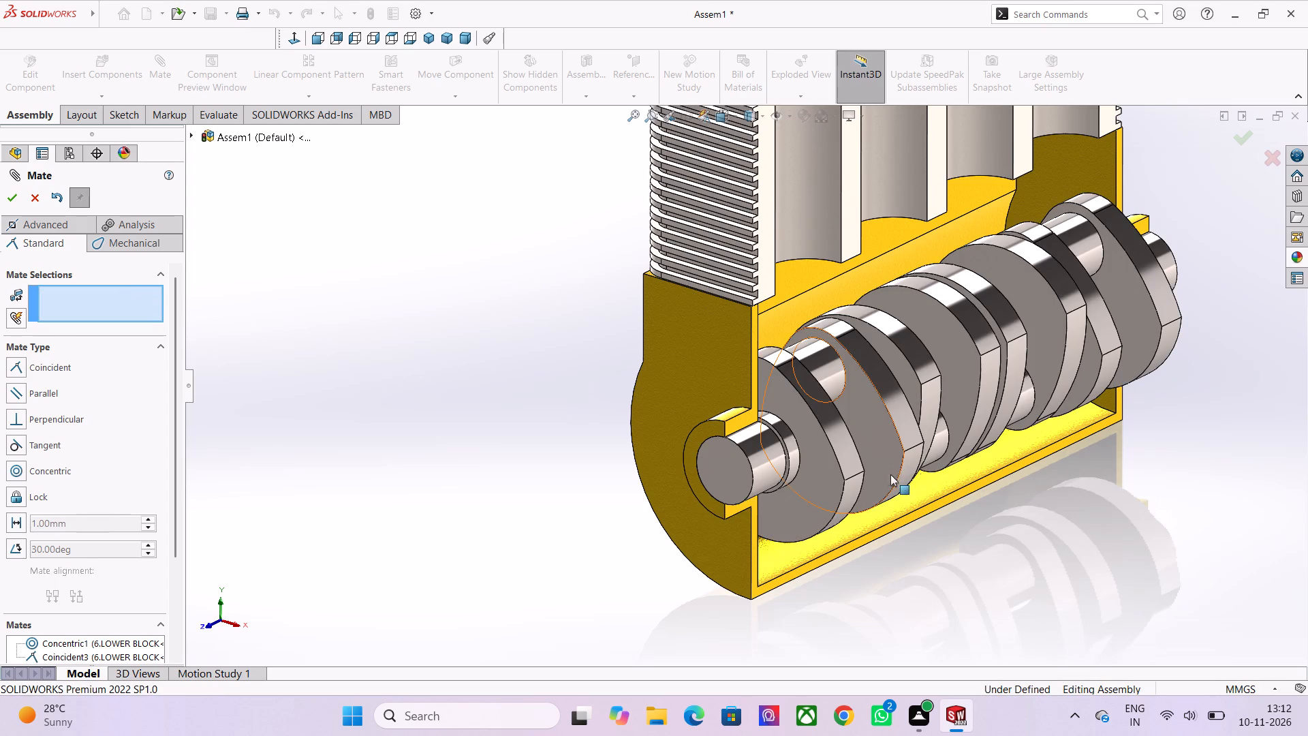
{"action": "left_click", "coordinate": [31, 200]}
Examine the crankshaft's fit inside the lower block from several sides, including the webs, crankpins and both bearing ends.
{"action": "scroll", "coordinate": [441, 398], "scroll_direction": "down", "scroll_amount": 3}
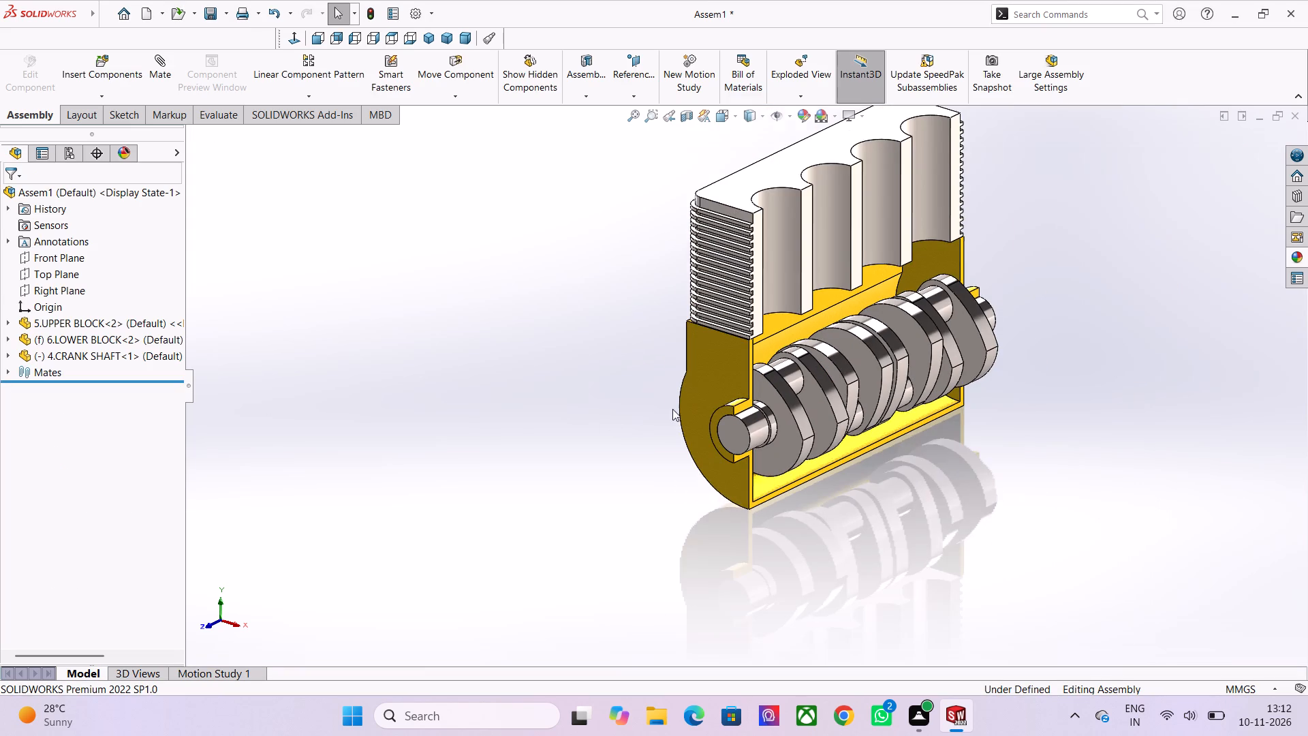
{"action": "middle_click", "coordinate": [856, 463]}
{"action": "middle_click_drag", "start_coordinate": [856, 463], "coordinate": [856, 395]}
{"action": "middle_click_drag", "start_coordinate": [900, 534], "coordinate": [836, 502]}
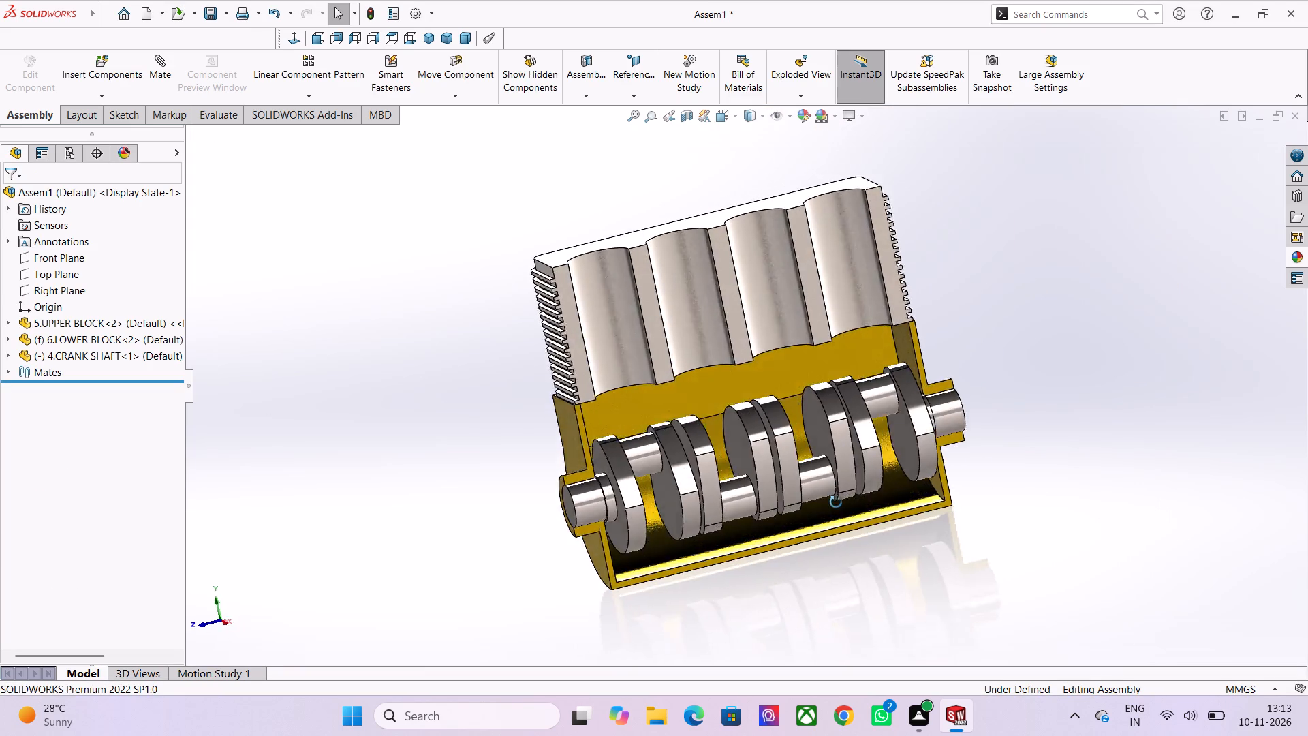
{"action": "middle_click_drag", "start_coordinate": [836, 502], "coordinate": [855, 382]}
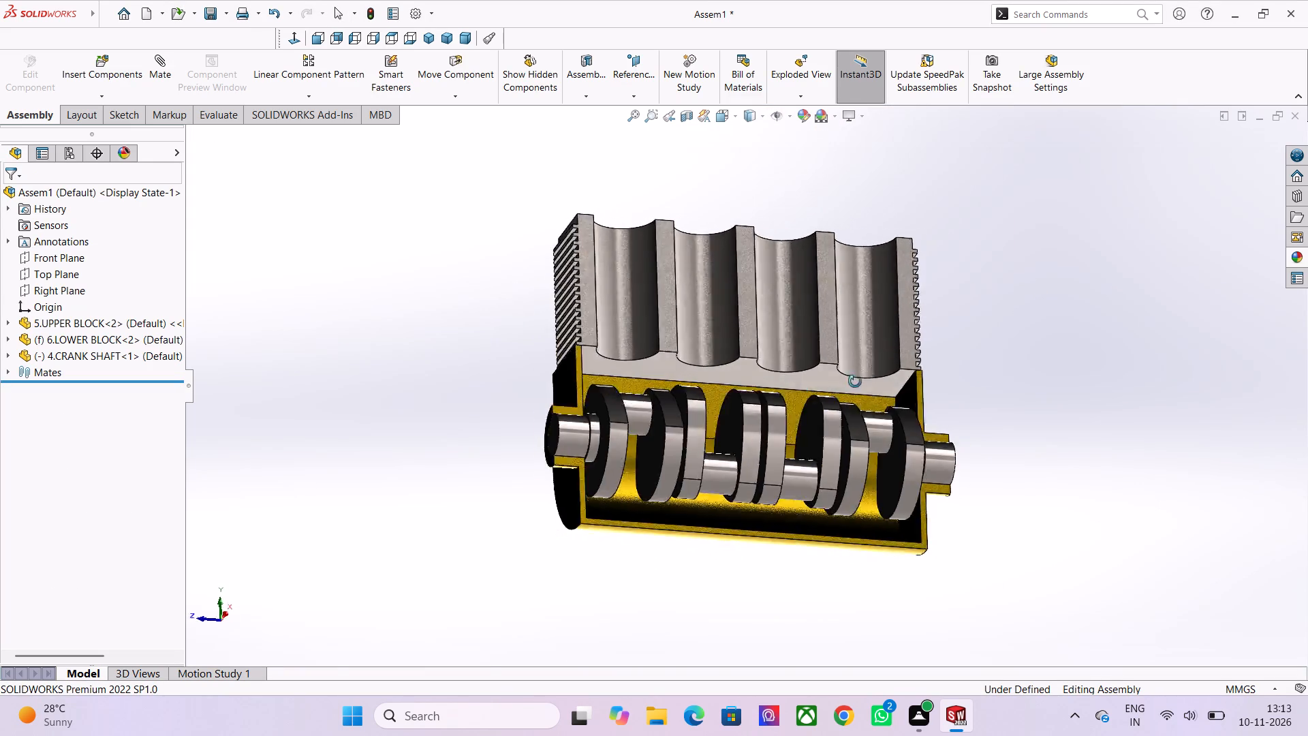
{"action": "middle_click_drag", "start_coordinate": [855, 382], "coordinate": [778, 557]}
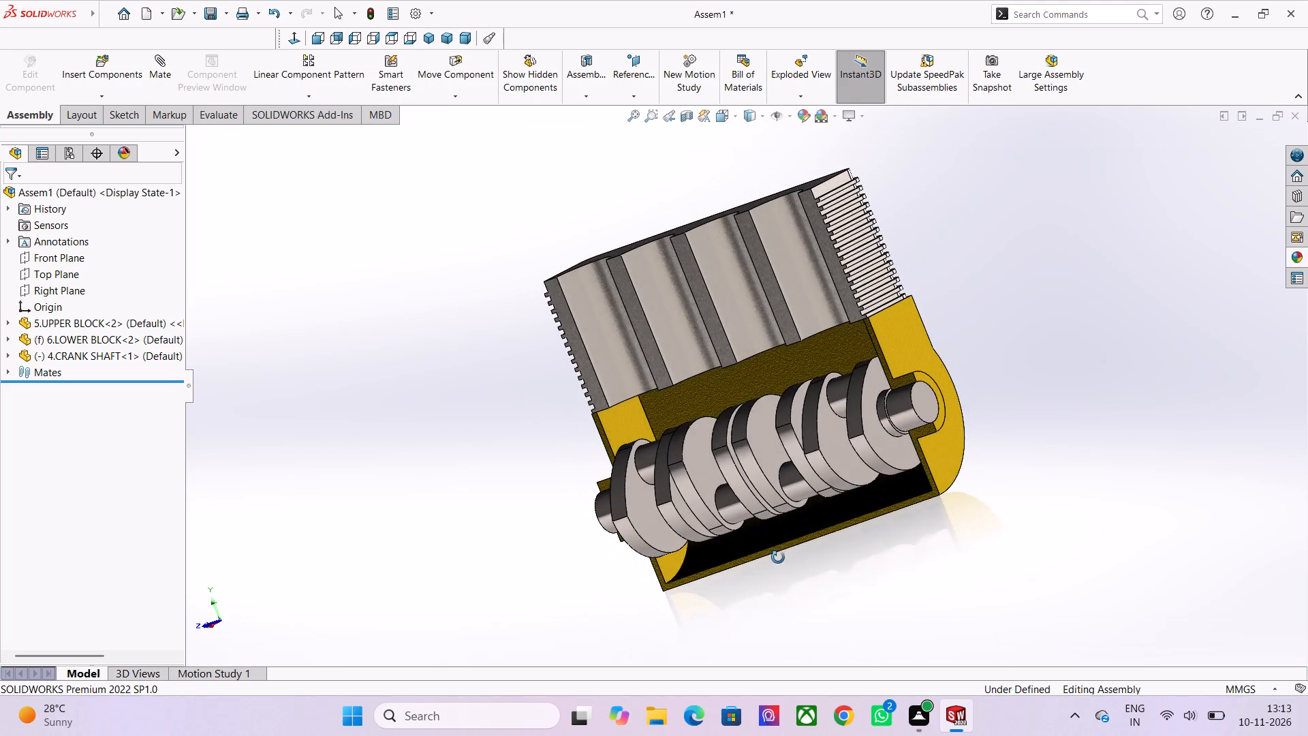
{"action": "middle_click_drag", "start_coordinate": [778, 557], "coordinate": [830, 545]}
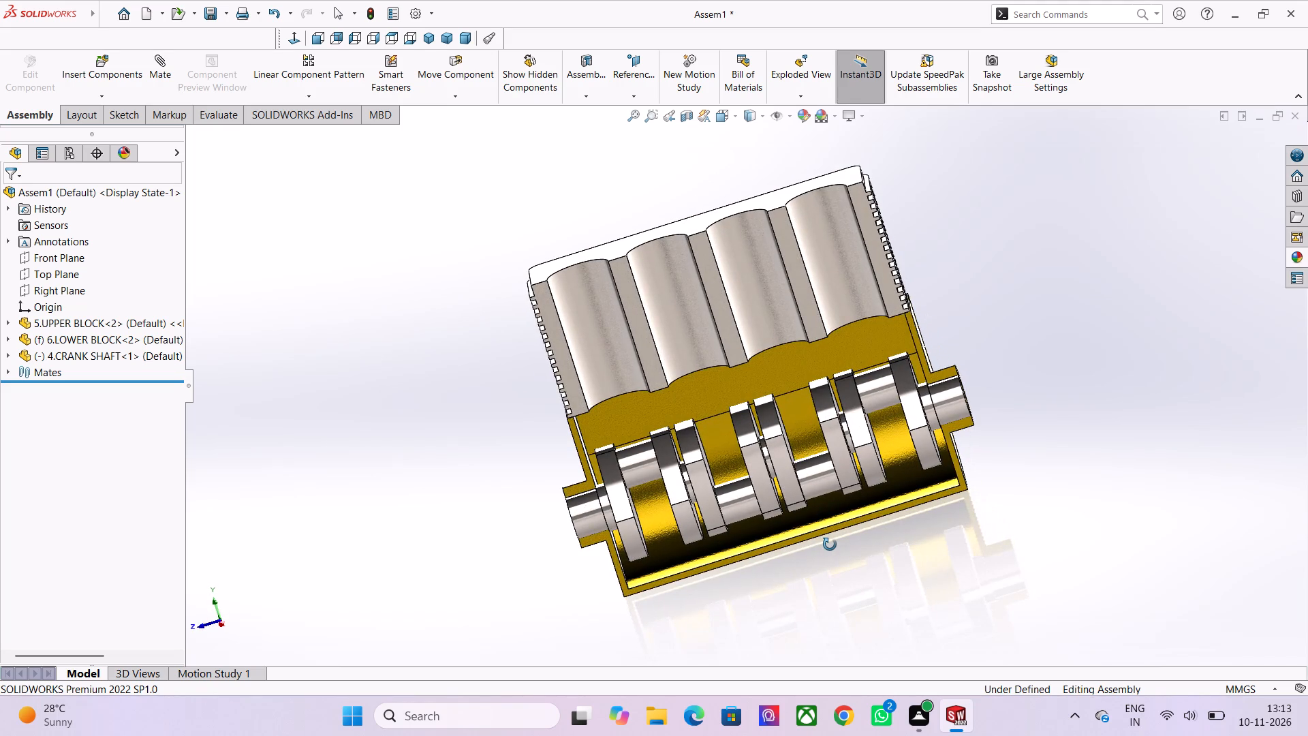
{"action": "middle_click_drag", "start_coordinate": [830, 545], "coordinate": [852, 543]}
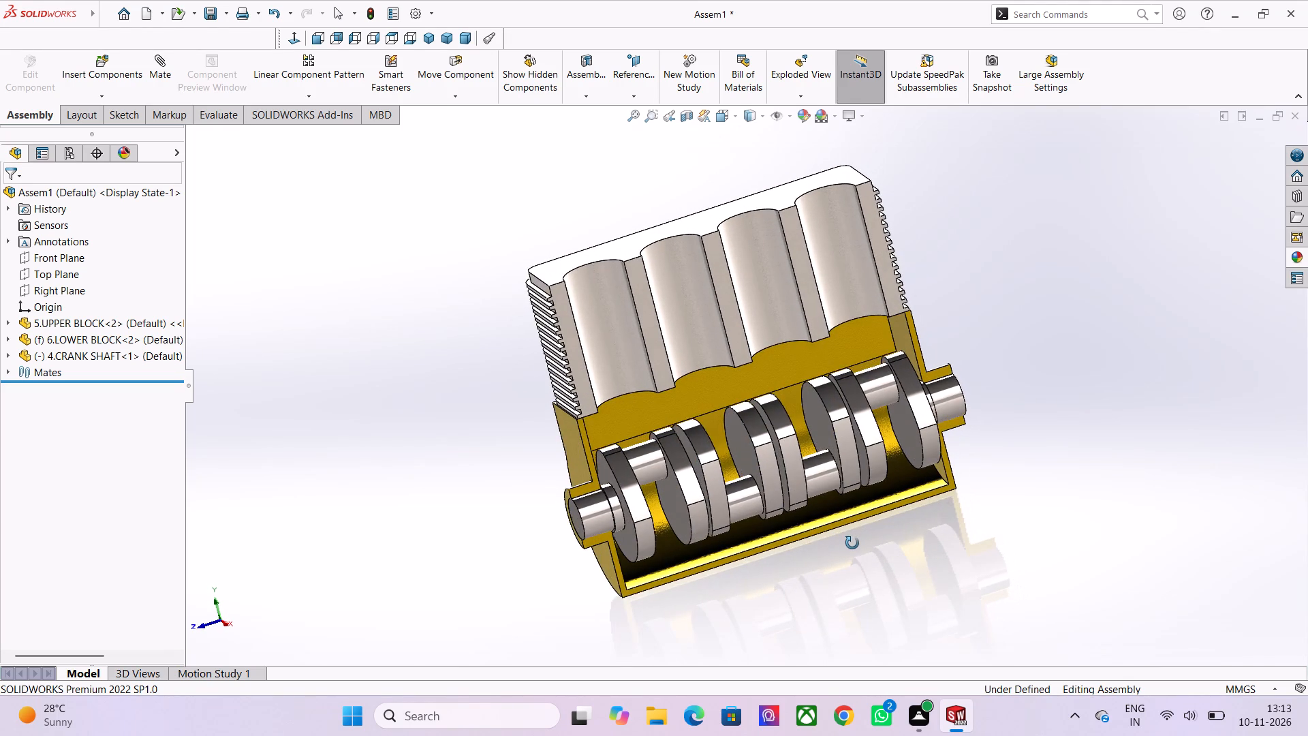
{"action": "middle_click_drag", "start_coordinate": [852, 543], "coordinate": [832, 525]}
{"action": "scroll", "coordinate": [769, 463], "scroll_direction": "down", "scroll_amount": 1}
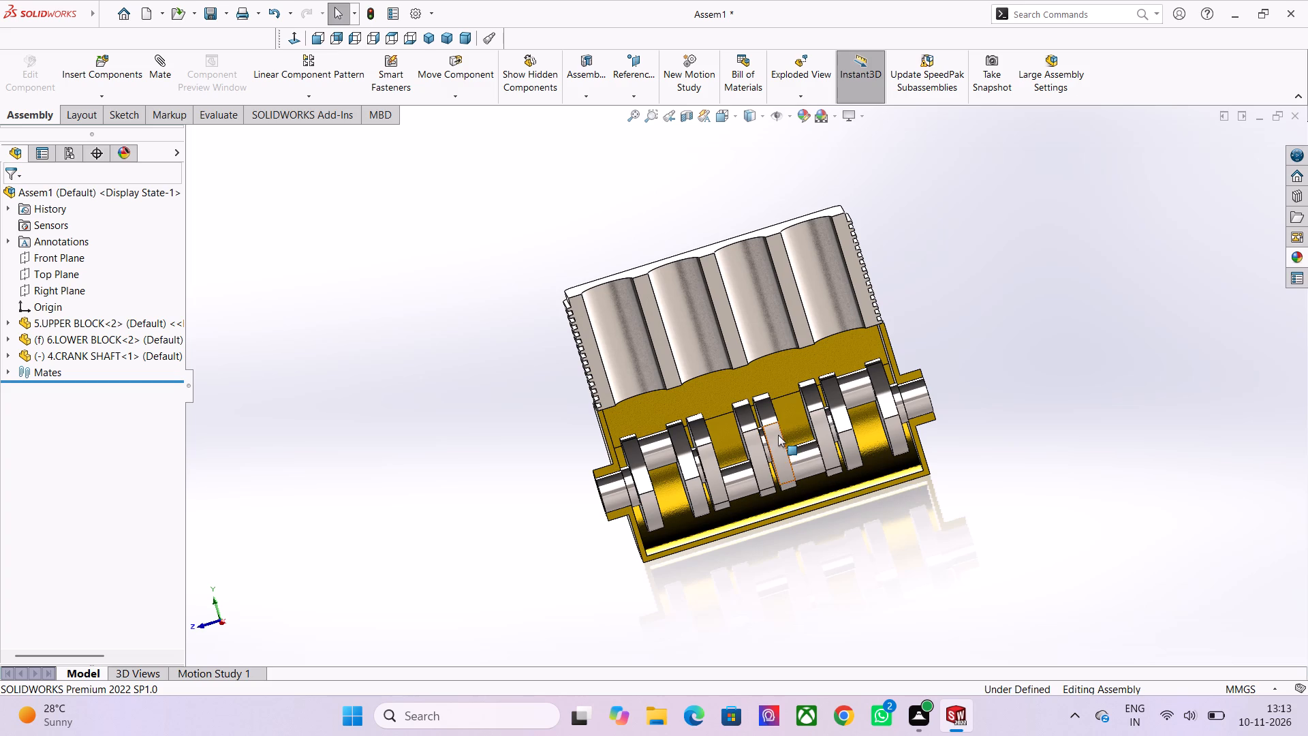
{"action": "scroll", "coordinate": [794, 453], "scroll_direction": "up", "scroll_amount": 3}
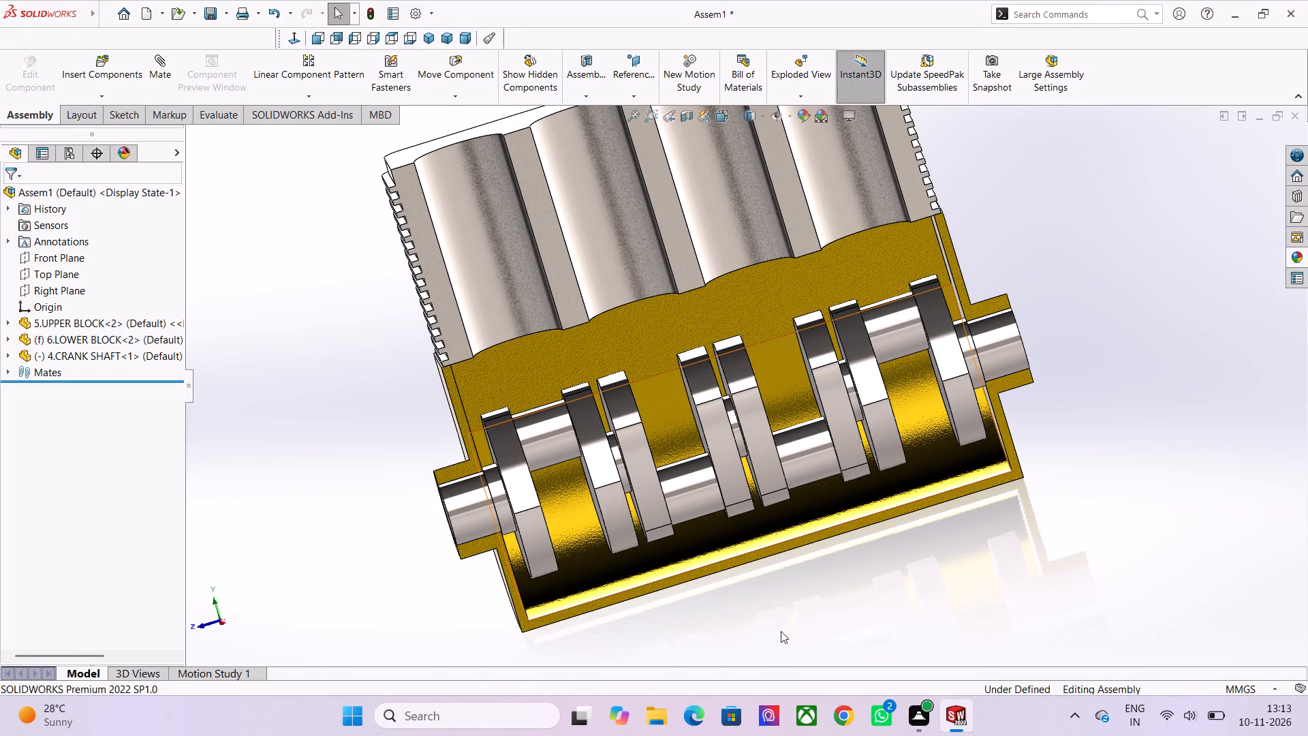
{"action": "middle_click_drag", "start_coordinate": [781, 631], "coordinate": [820, 487]}
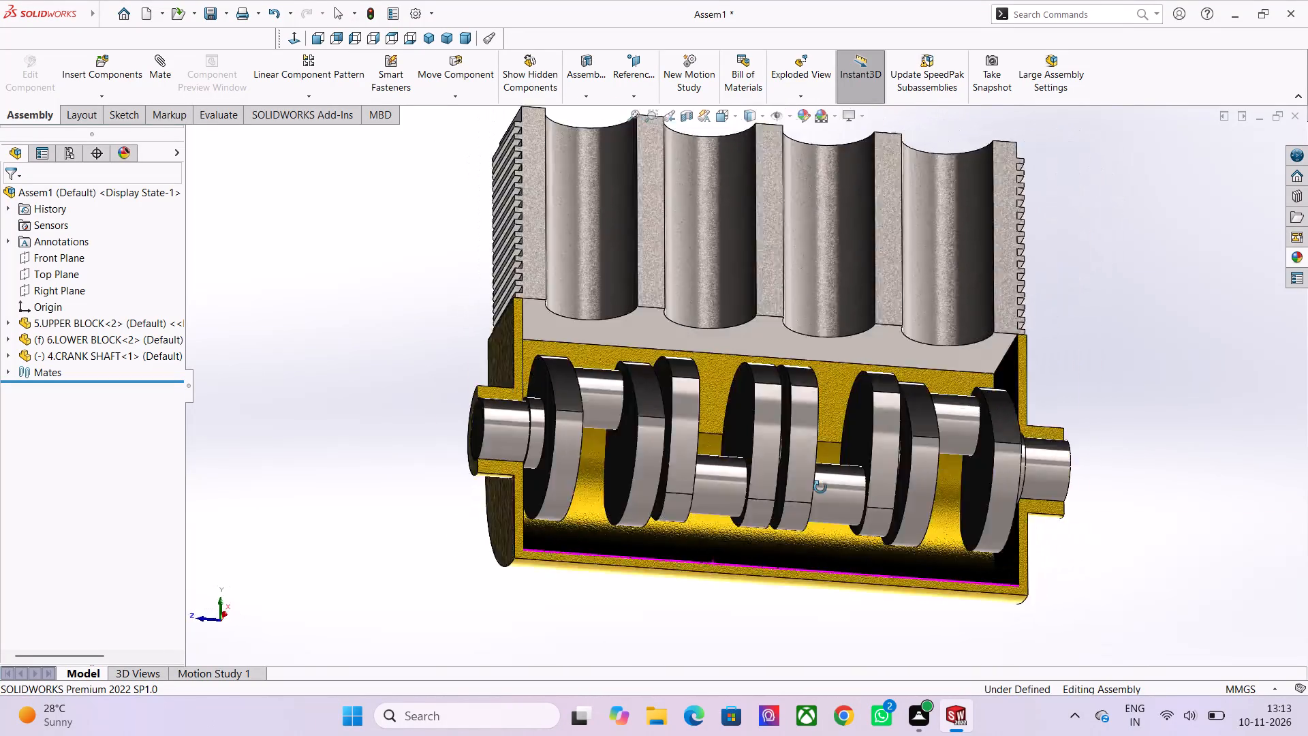
{"action": "middle_click_drag", "start_coordinate": [820, 487], "coordinate": [796, 559]}
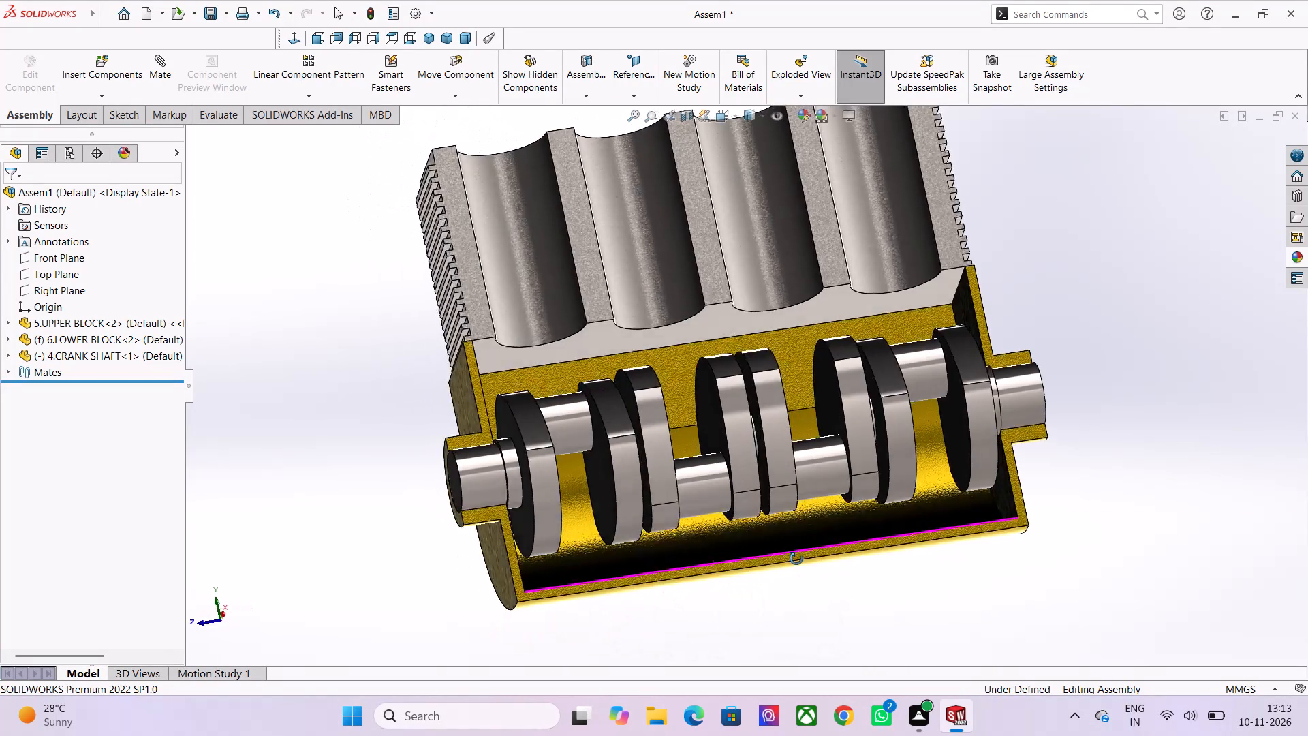
{"action": "middle_click_drag", "start_coordinate": [796, 559], "coordinate": [798, 572]}
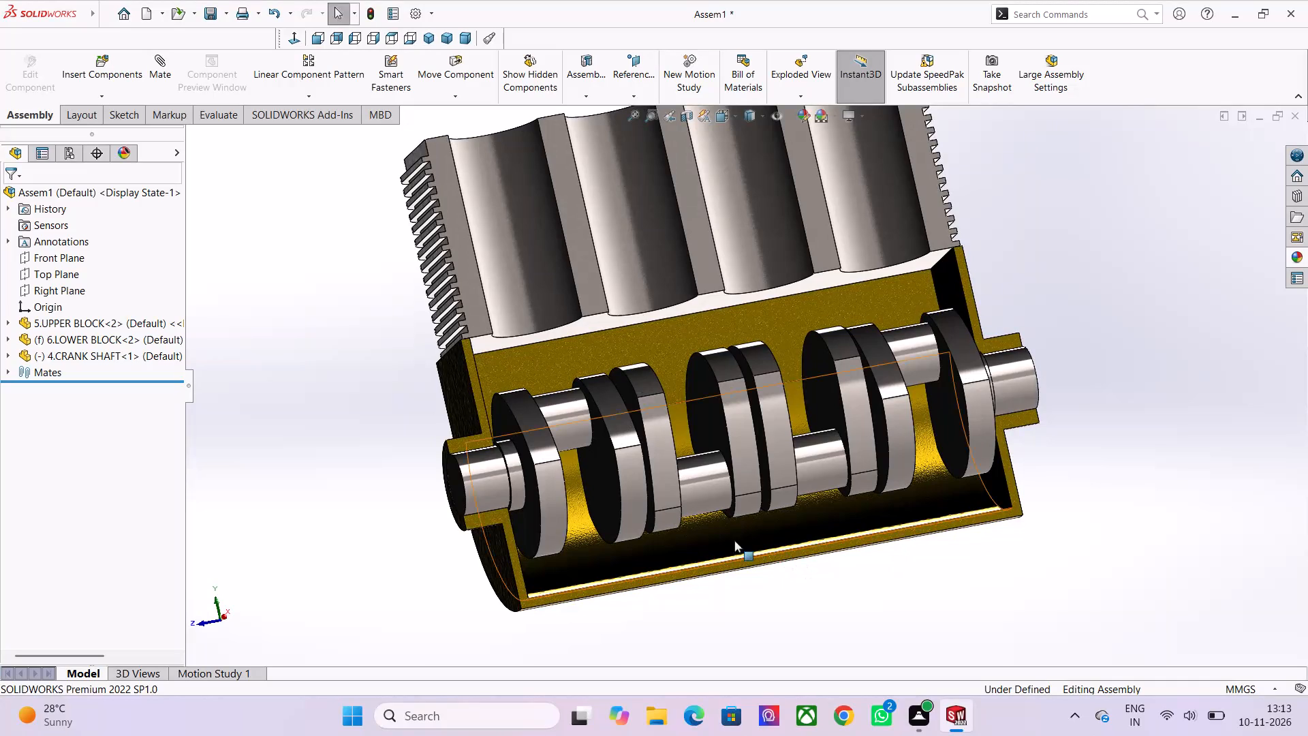
{"action": "middle_click_drag", "start_coordinate": [726, 539], "coordinate": [883, 517]}
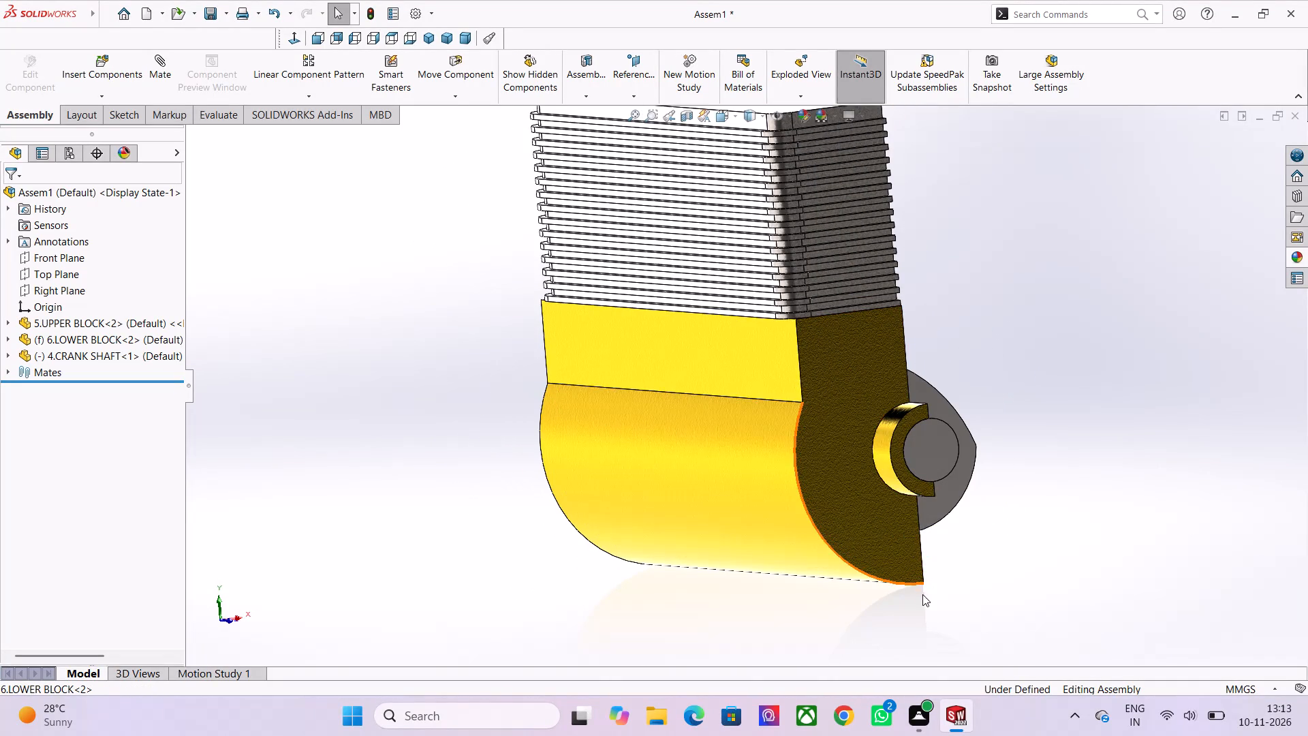
{"action": "middle_click_drag", "start_coordinate": [868, 615], "coordinate": [694, 643]}
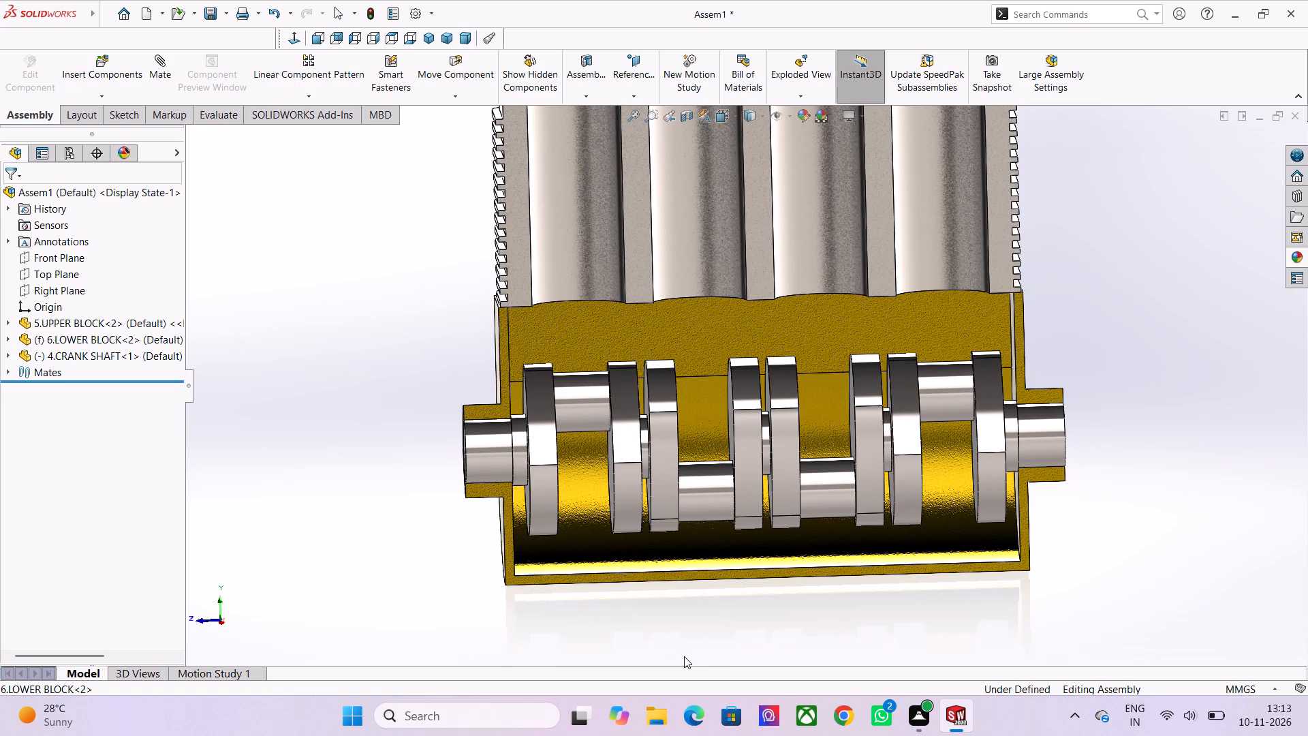
{"action": "scroll", "coordinate": [684, 656], "scroll_direction": "up", "scroll_amount": 1}
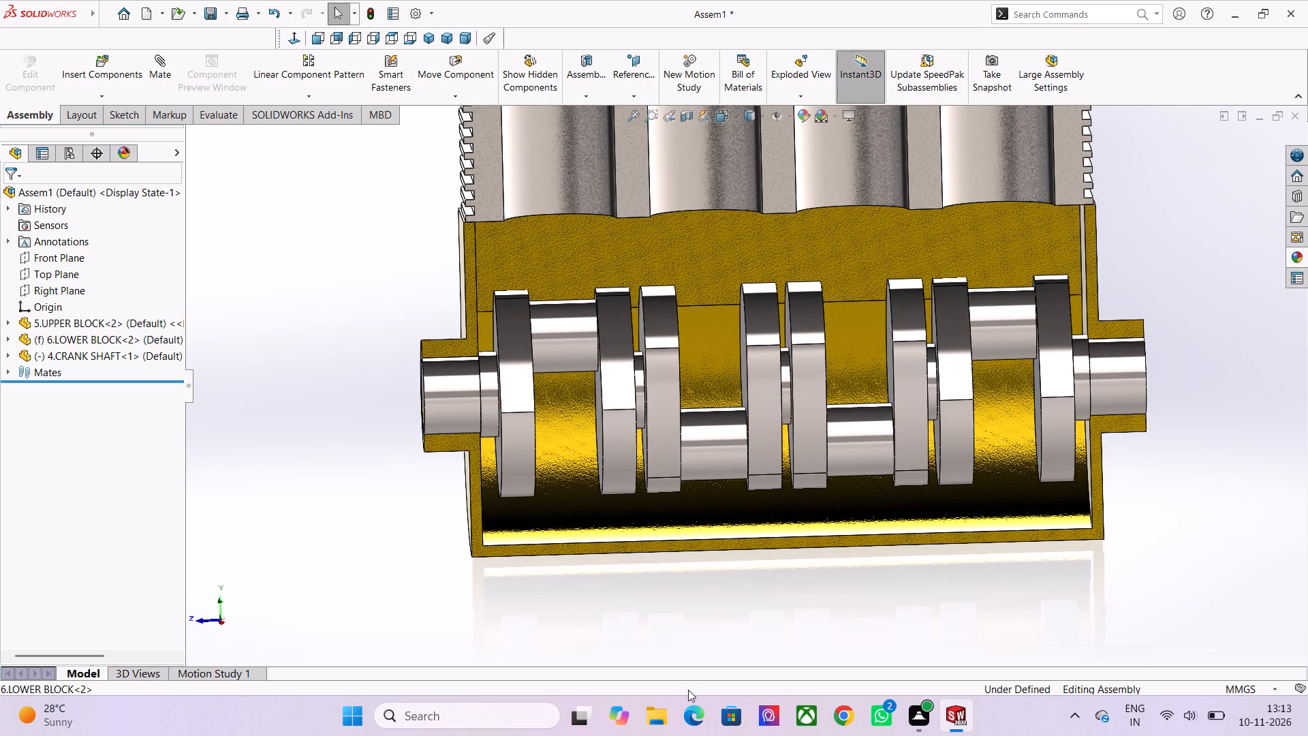
{"action": "scroll", "coordinate": [627, 689], "scroll_direction": "down", "scroll_amount": 2}
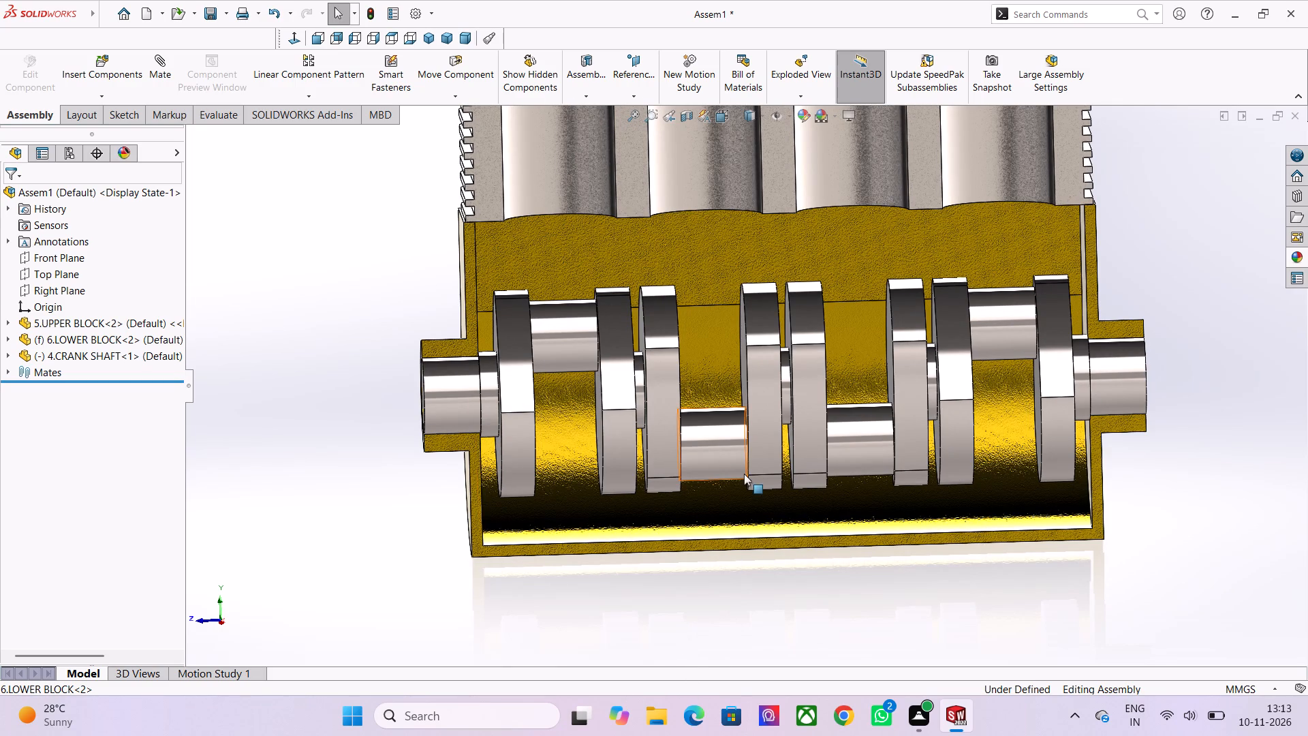
{"action": "scroll", "coordinate": [744, 474], "scroll_direction": "down", "scroll_amount": 3}
{"action": "scroll", "coordinate": [751, 406], "scroll_direction": "down", "scroll_amount": 2}
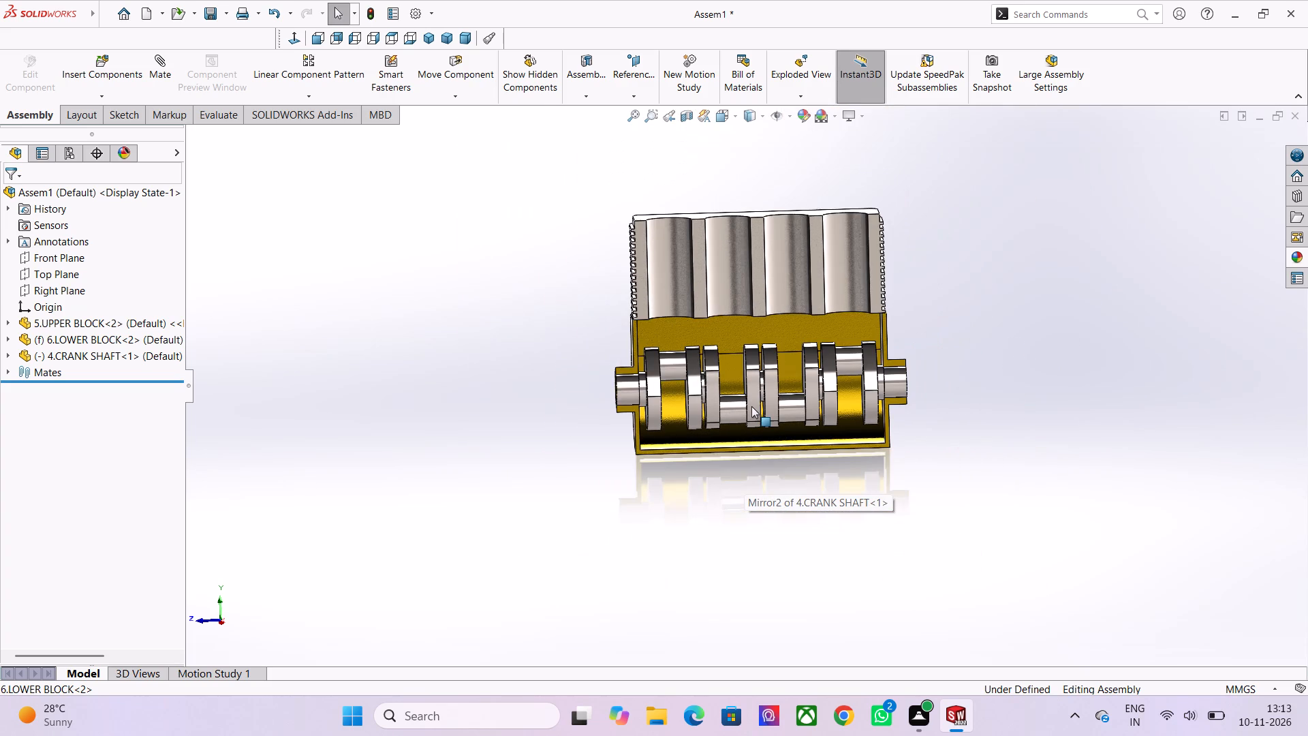
{"action": "scroll", "coordinate": [751, 406], "scroll_direction": "down", "scroll_amount": 1}
{"action": "scroll", "coordinate": [803, 264], "scroll_direction": "up", "scroll_amount": 1}
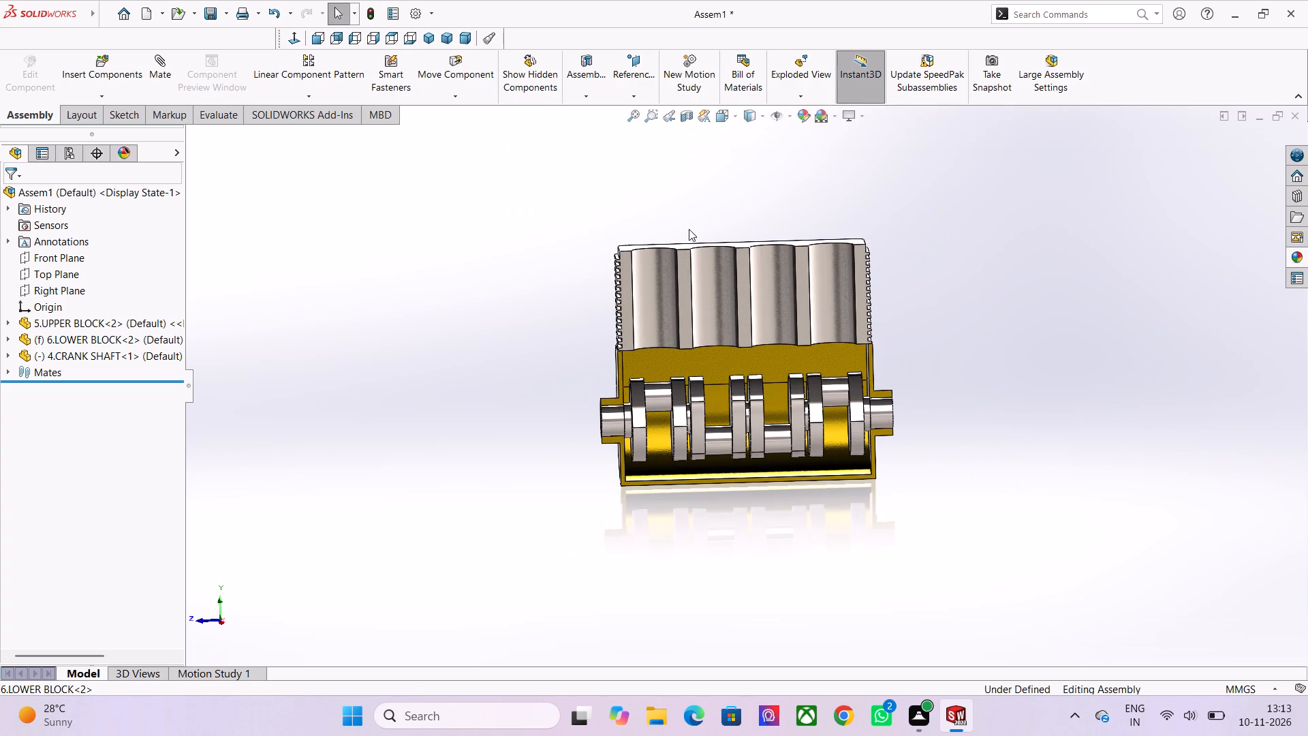
{"action": "scroll", "coordinate": [545, 330], "scroll_direction": "up", "scroll_amount": 1}
{"action": "middle_click_drag", "start_coordinate": [544, 330], "coordinate": [691, 363]}
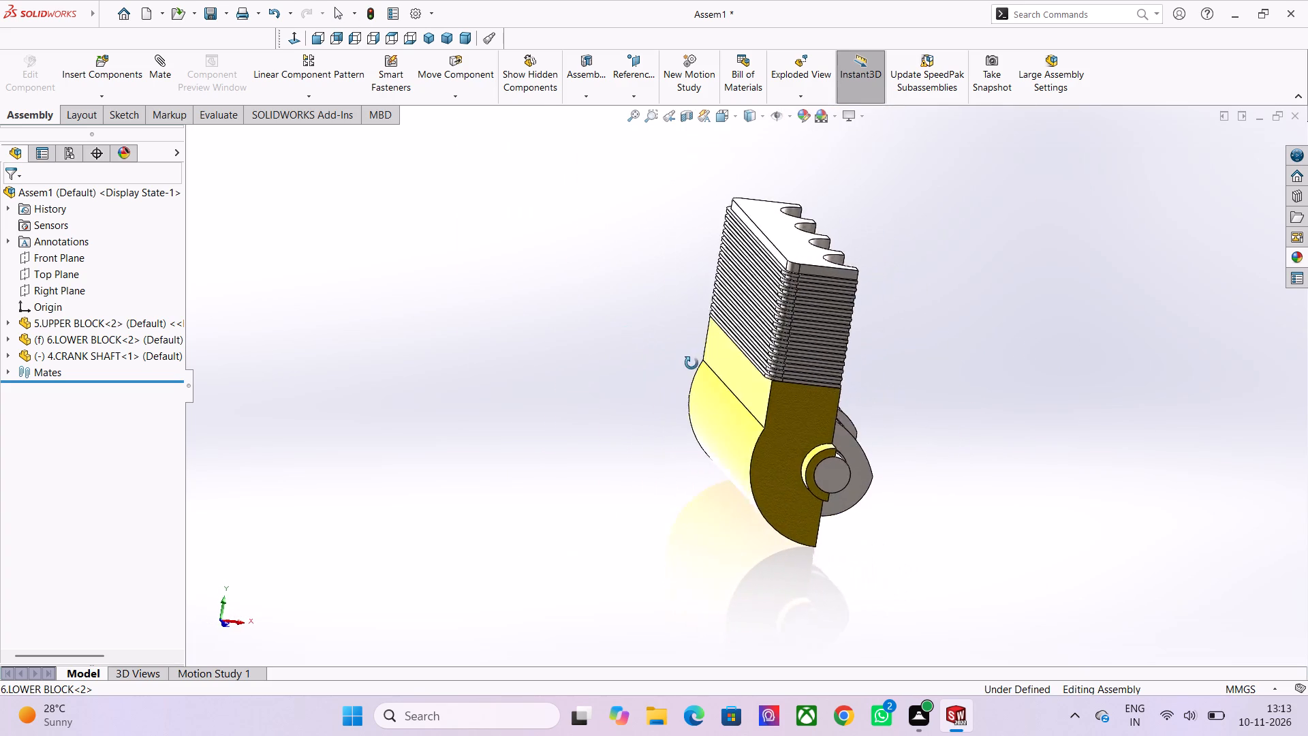
{"action": "middle_click_drag", "start_coordinate": [691, 363], "coordinate": [581, 337]}
{"action": "scroll", "coordinate": [907, 457], "scroll_direction": "up", "scroll_amount": 3}
{"action": "middle_click_drag", "start_coordinate": [1058, 446], "coordinate": [918, 464]}
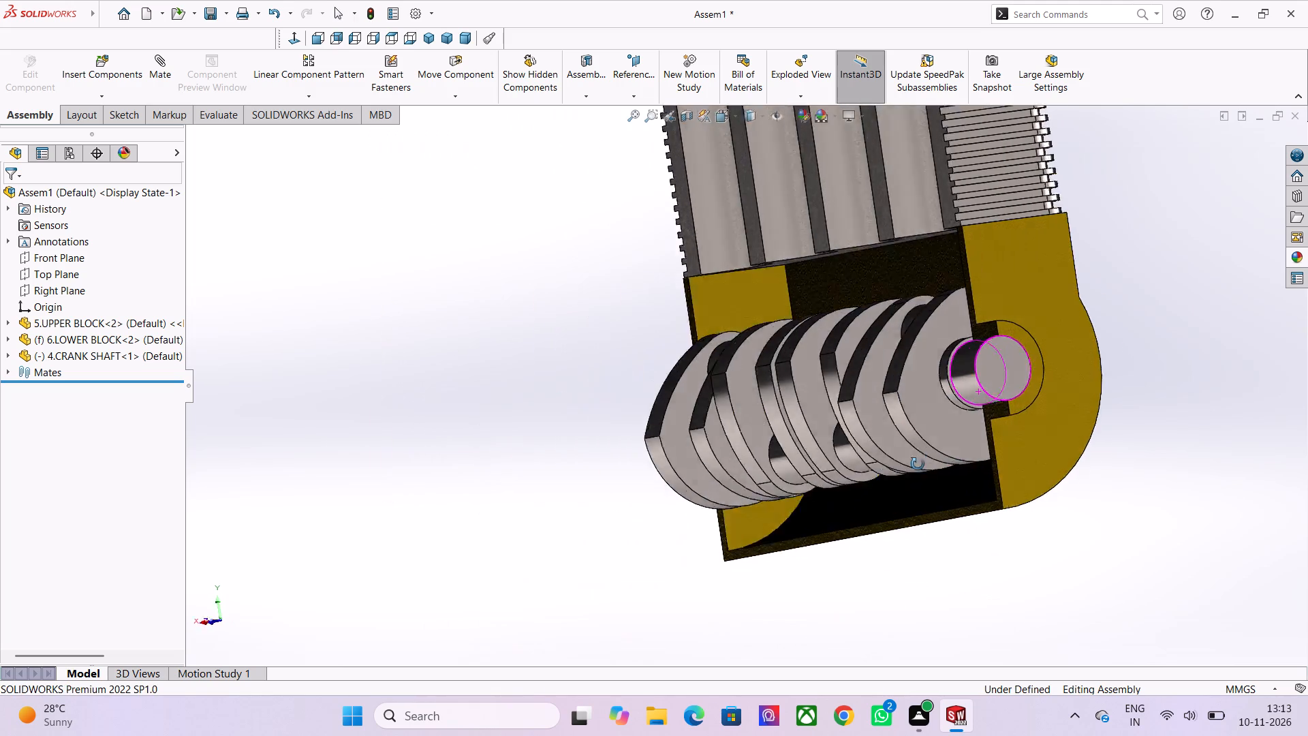
{"action": "middle_click_drag", "start_coordinate": [918, 464], "coordinate": [1035, 552]}
{"action": "scroll", "coordinate": [1044, 559], "scroll_direction": "down", "scroll_amount": 1}
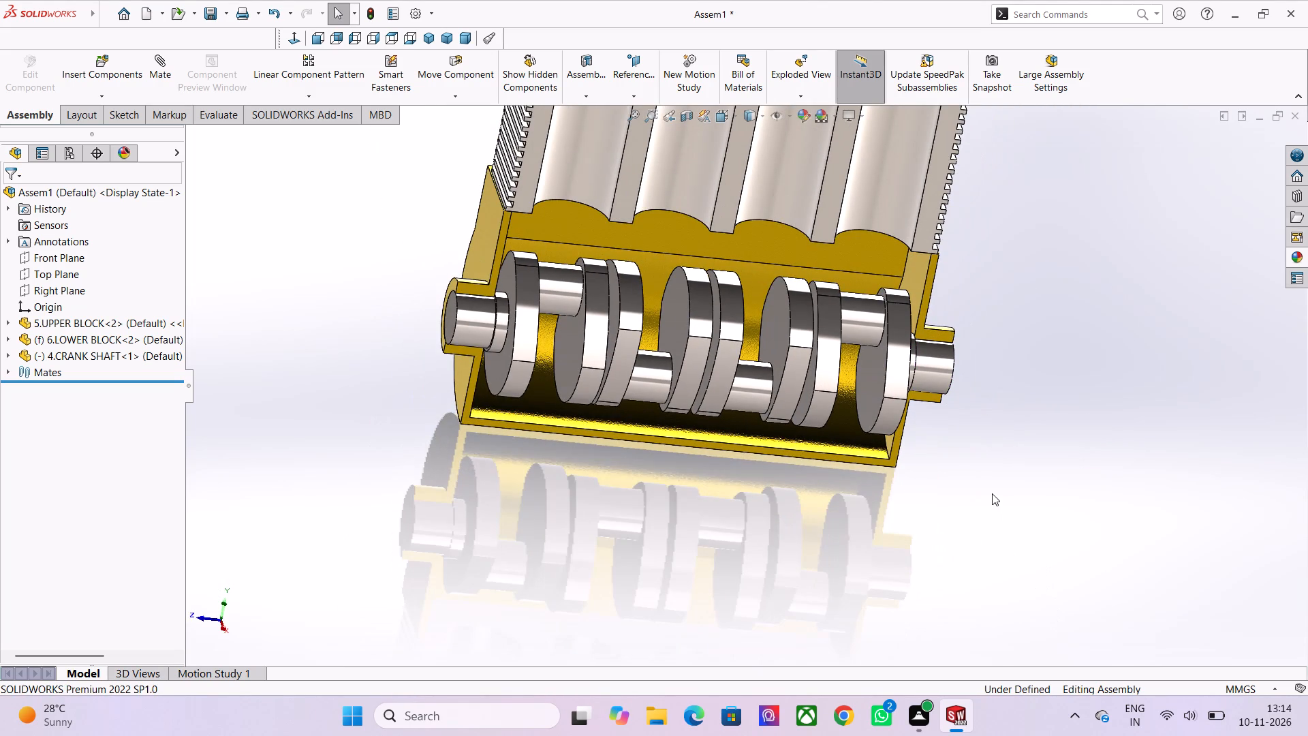
Examine the assembled upper block, lower block and crankshaft from the open cutaway side, the finned outer side and the bearing ends.
{"action": "scroll", "coordinate": [992, 493], "scroll_direction": "down", "scroll_amount": 3}
{"action": "scroll", "coordinate": [781, 213], "scroll_direction": "up", "scroll_amount": 2}
{"action": "scroll", "coordinate": [785, 215], "scroll_direction": "down", "scroll_amount": 2}
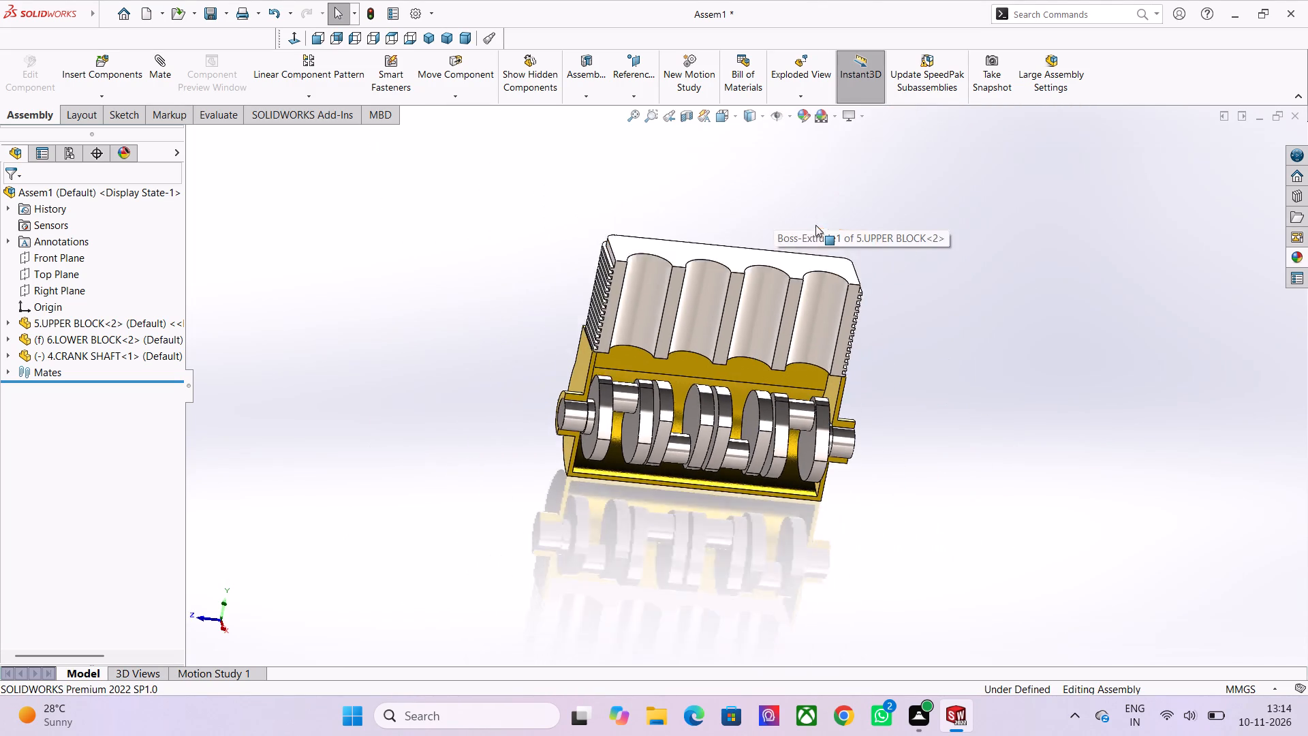
{"action": "scroll", "coordinate": [815, 225], "scroll_direction": "down", "scroll_amount": 2}
{"action": "scroll", "coordinate": [819, 341], "scroll_direction": "up", "scroll_amount": 1}
{"action": "middle_click_drag", "start_coordinate": [820, 341], "coordinate": [713, 335]}
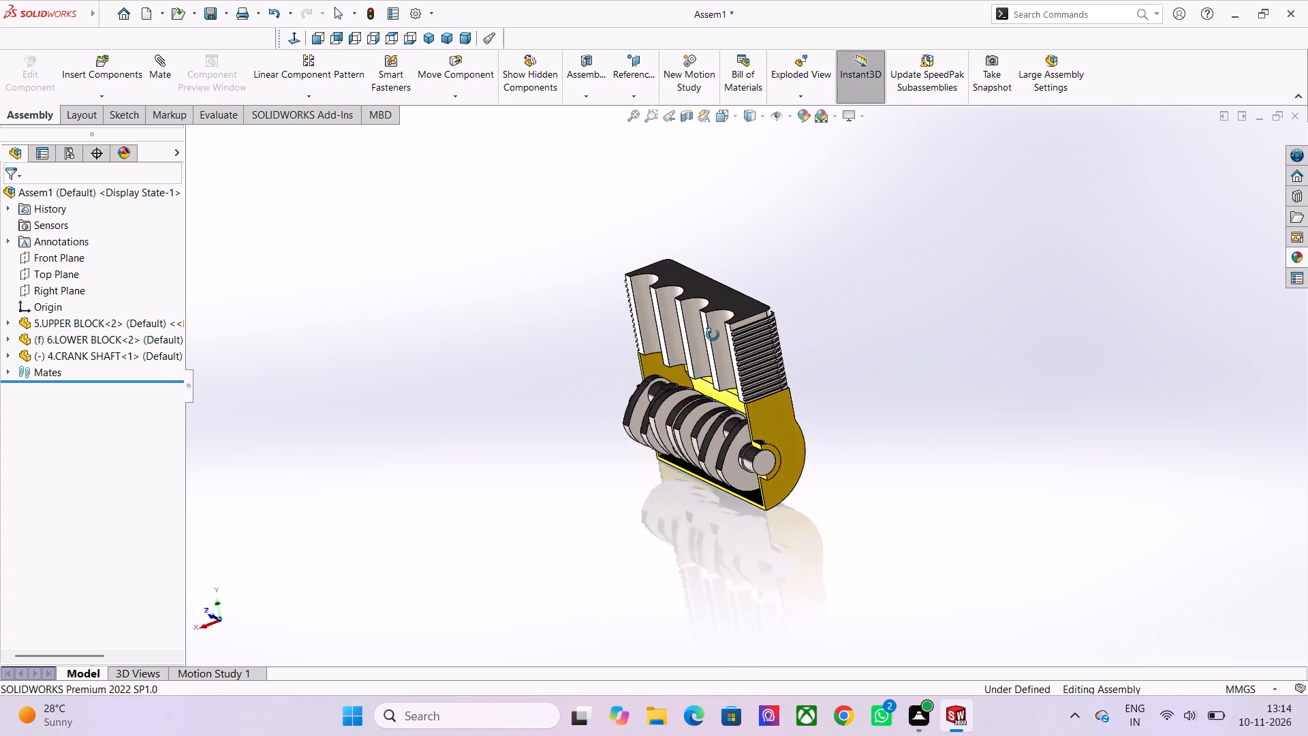
{"action": "middle_click_drag", "start_coordinate": [713, 335], "coordinate": [907, 262]}
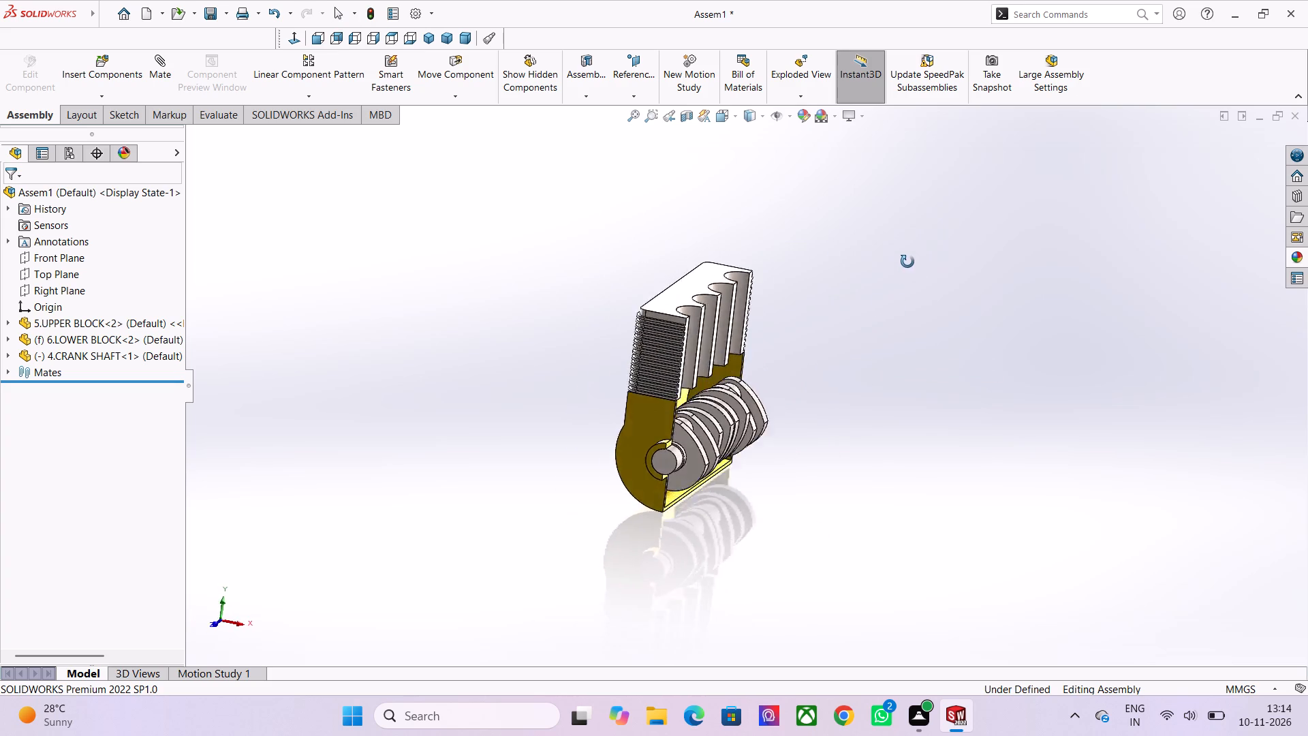
{"action": "middle_click_drag", "start_coordinate": [907, 262], "coordinate": [842, 248]}
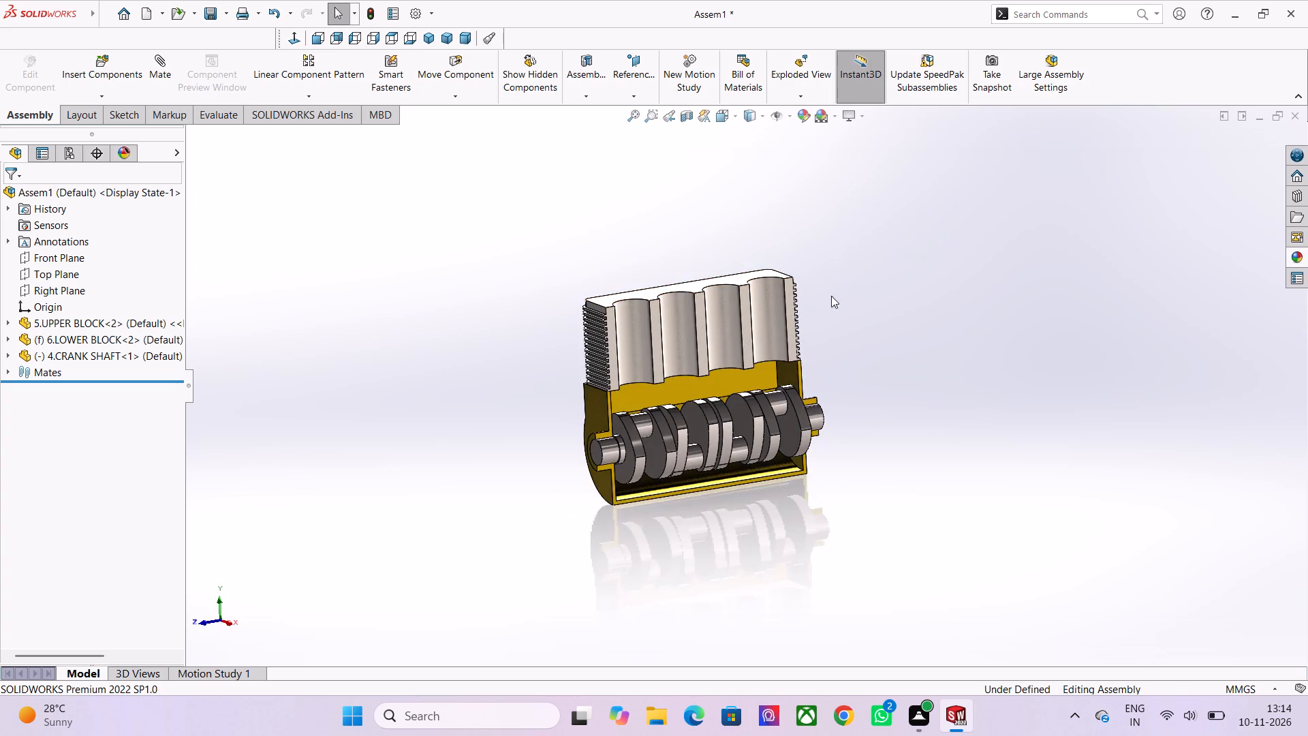
{"action": "scroll", "coordinate": [828, 309], "scroll_direction": "up", "scroll_amount": 3}
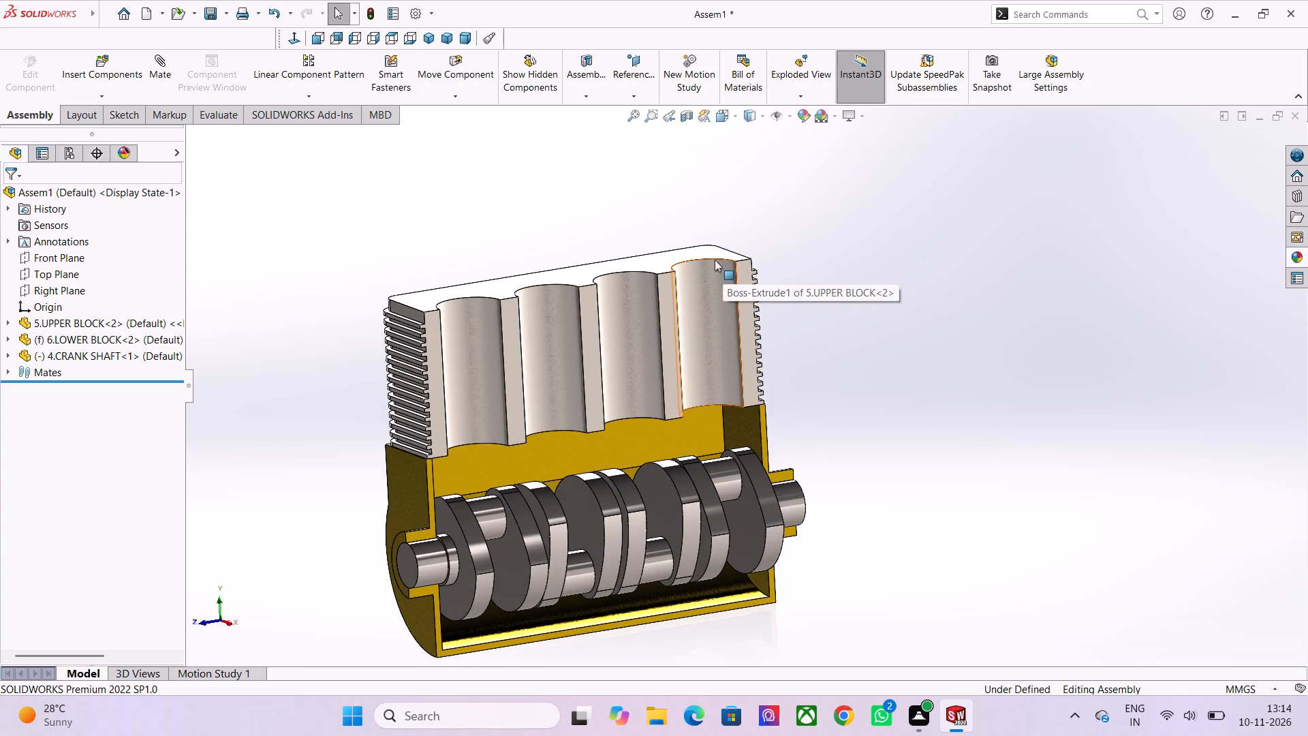
{"action": "scroll", "coordinate": [595, 271], "scroll_direction": "down", "scroll_amount": 2}
{"action": "scroll", "coordinate": [611, 425], "scroll_direction": "up", "scroll_amount": 3}
{"action": "middle_click_drag", "start_coordinate": [242, 318], "coordinate": [286, 286]}
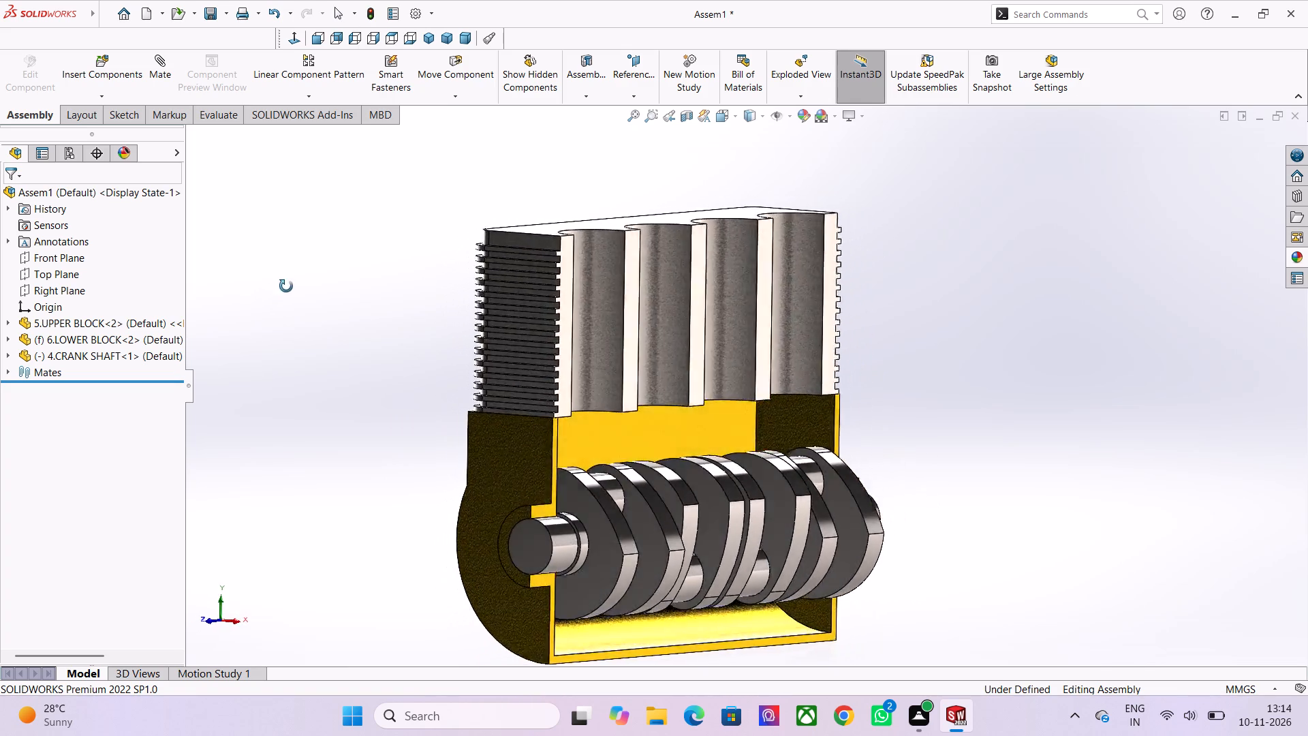
{"action": "middle_click_drag", "start_coordinate": [286, 286], "coordinate": [368, 308]}
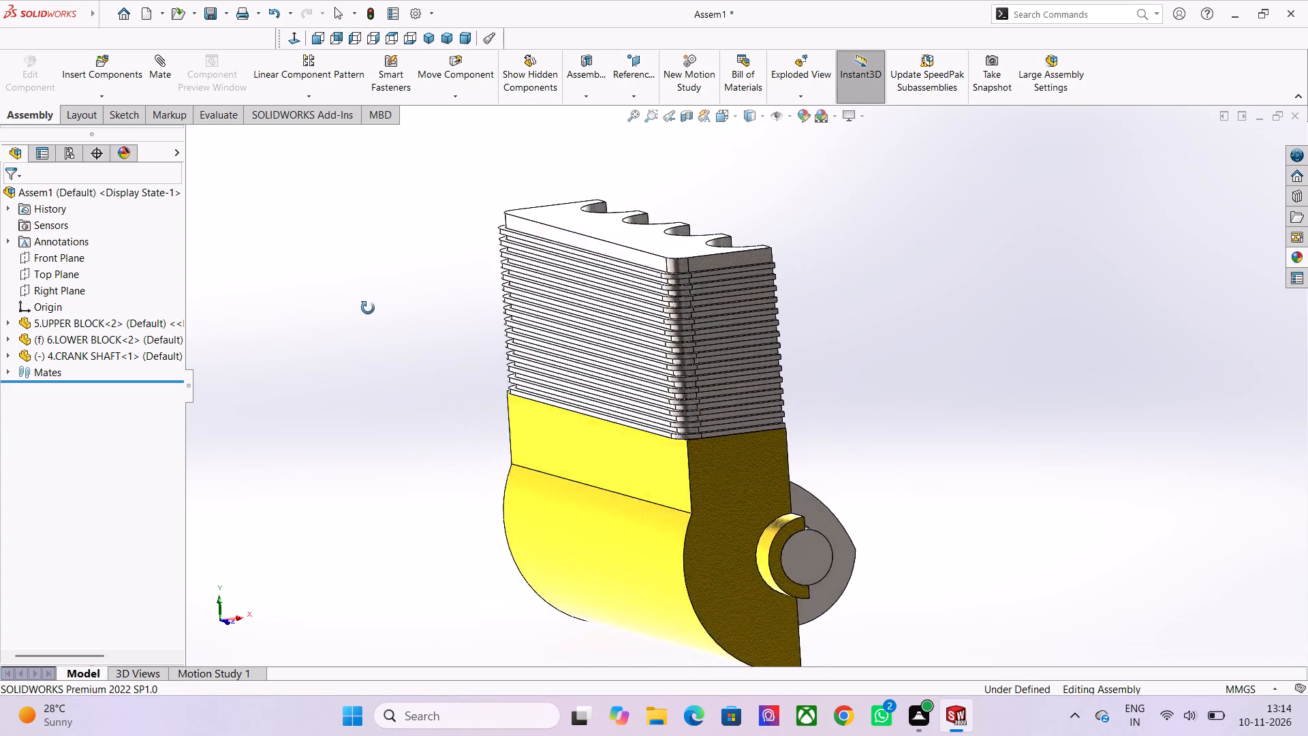
{"action": "middle_click_drag", "start_coordinate": [368, 308], "coordinate": [351, 386]}
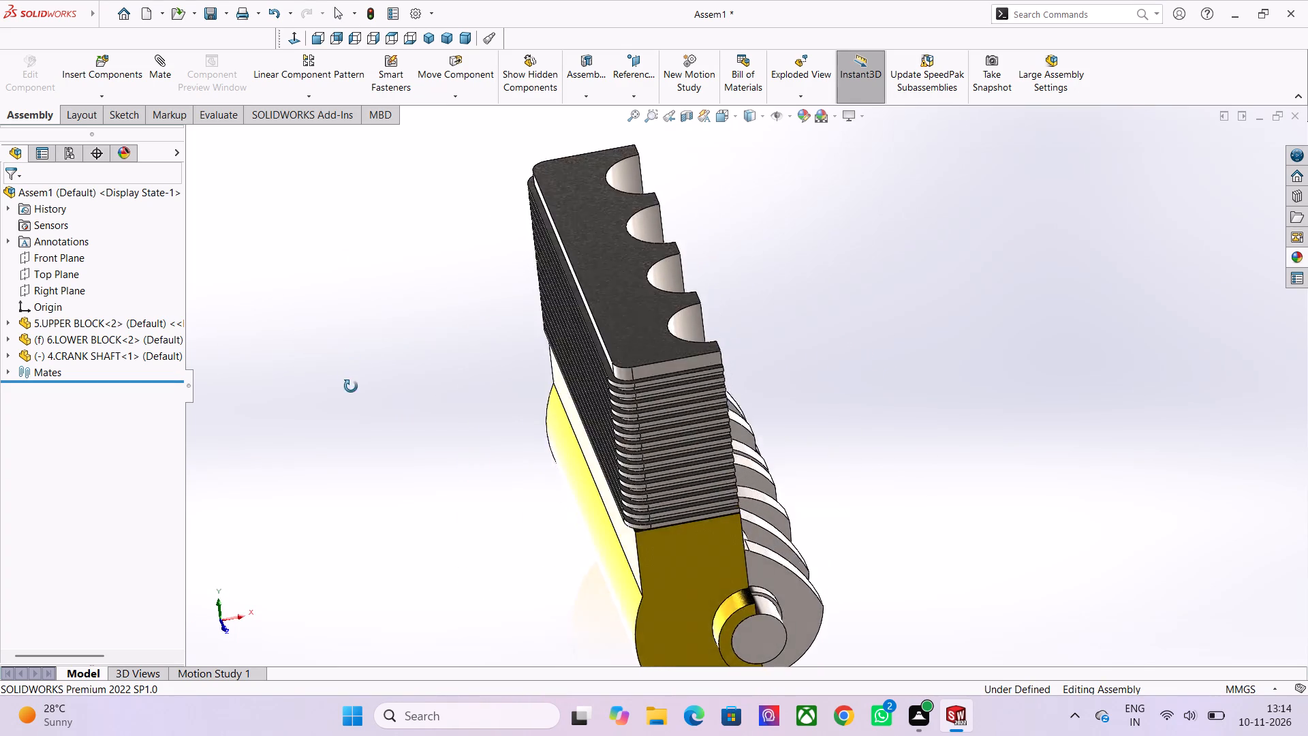
{"action": "middle_click_drag", "start_coordinate": [351, 386], "coordinate": [413, 206]}
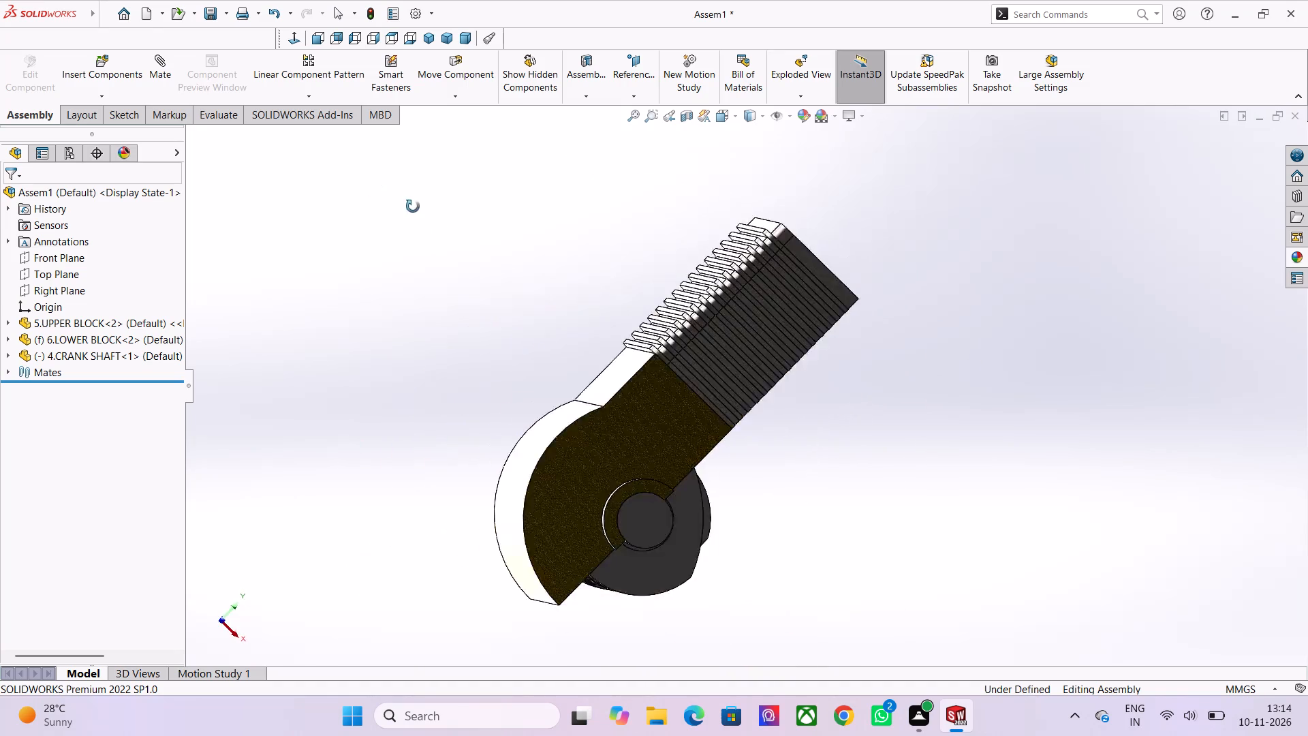
{"action": "middle_click_drag", "start_coordinate": [413, 206], "coordinate": [296, 112]}
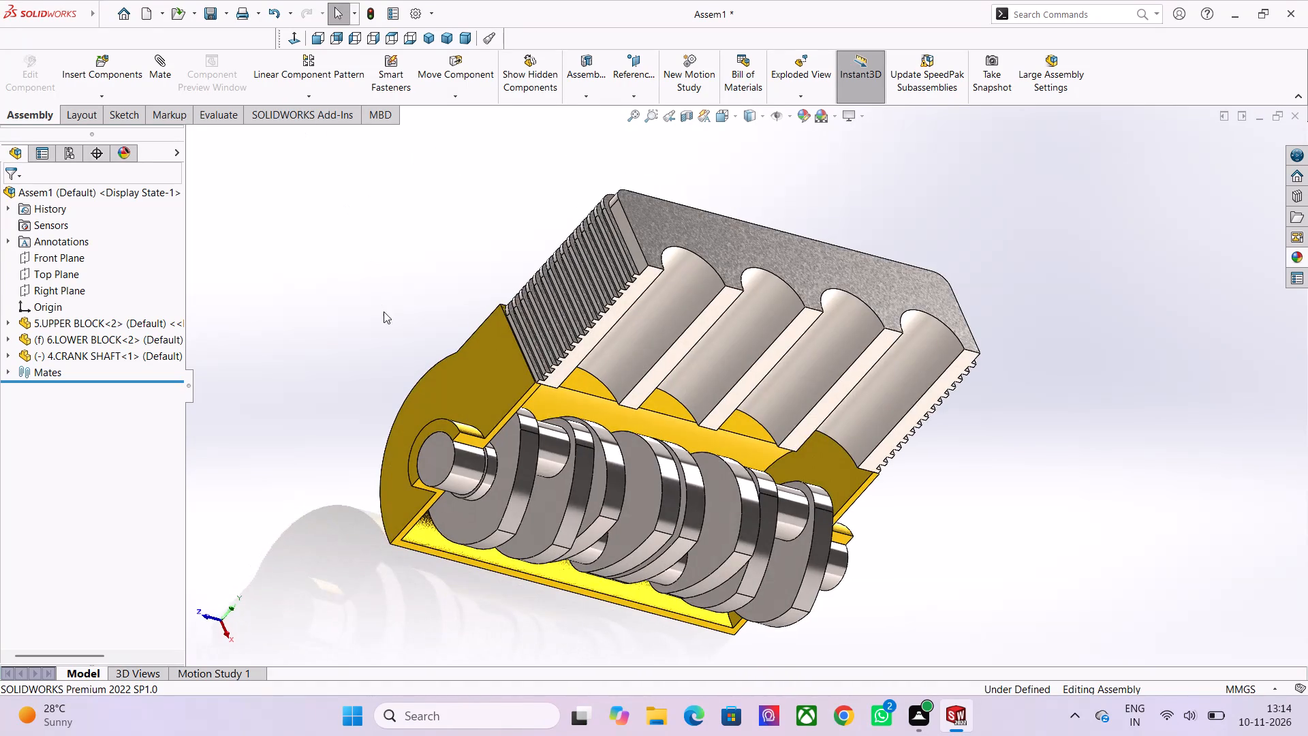
{"action": "middle_click_drag", "start_coordinate": [308, 527], "coordinate": [448, 630]}
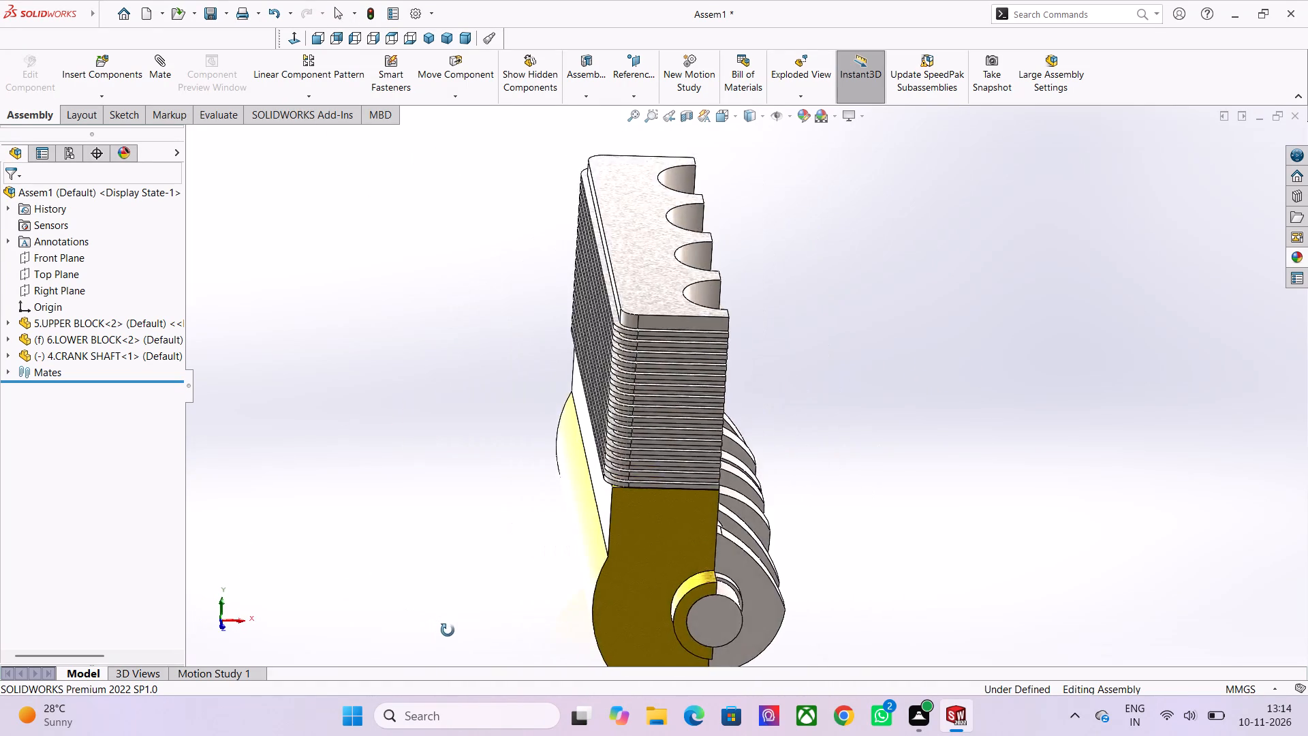
{"action": "middle_click_drag", "start_coordinate": [448, 630], "coordinate": [359, 595]}
{"action": "scroll", "coordinate": [386, 544], "scroll_direction": "down", "scroll_amount": 1}
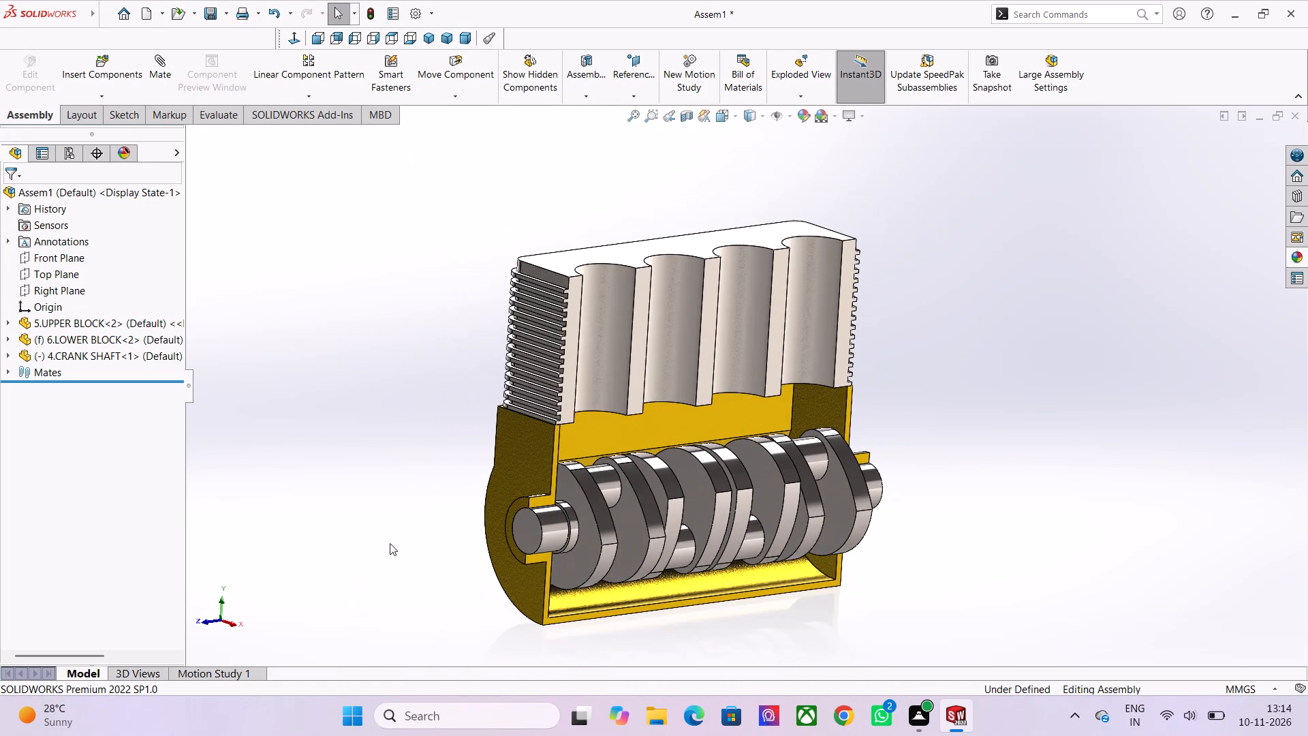
{"action": "middle_click_drag", "start_coordinate": [403, 532], "coordinate": [388, 558]}
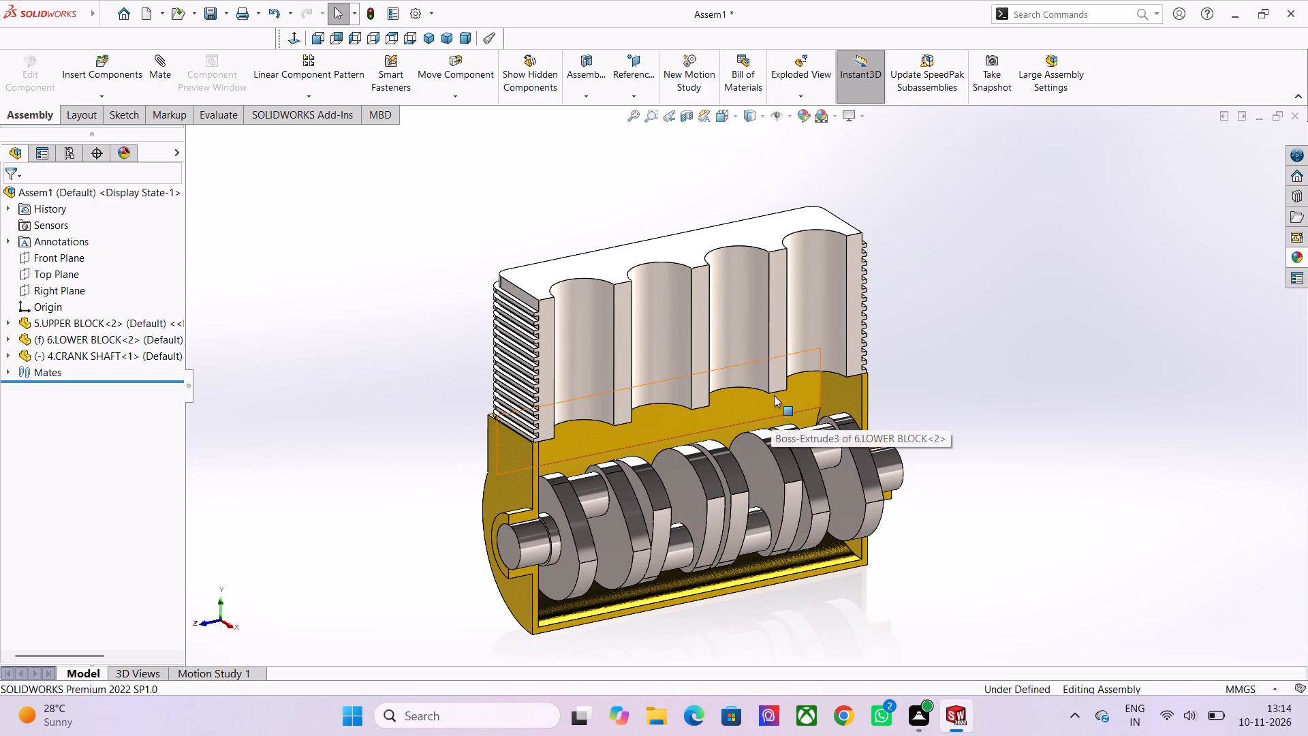
Inspect the upper block's top face and its four cylinder bores above the crankshaft.
{"action": "scroll", "coordinate": [700, 283], "scroll_direction": "up", "scroll_amount": 3}
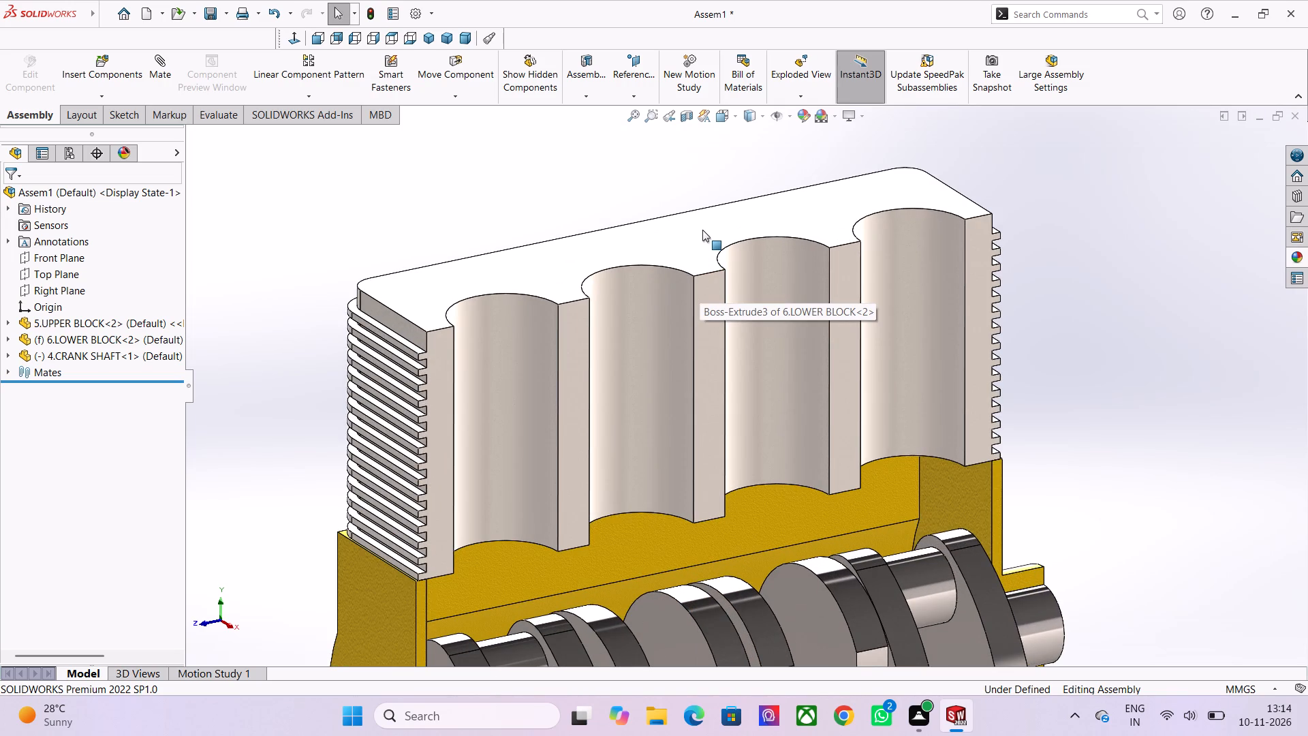
{"action": "left_click", "coordinate": [702, 230]}
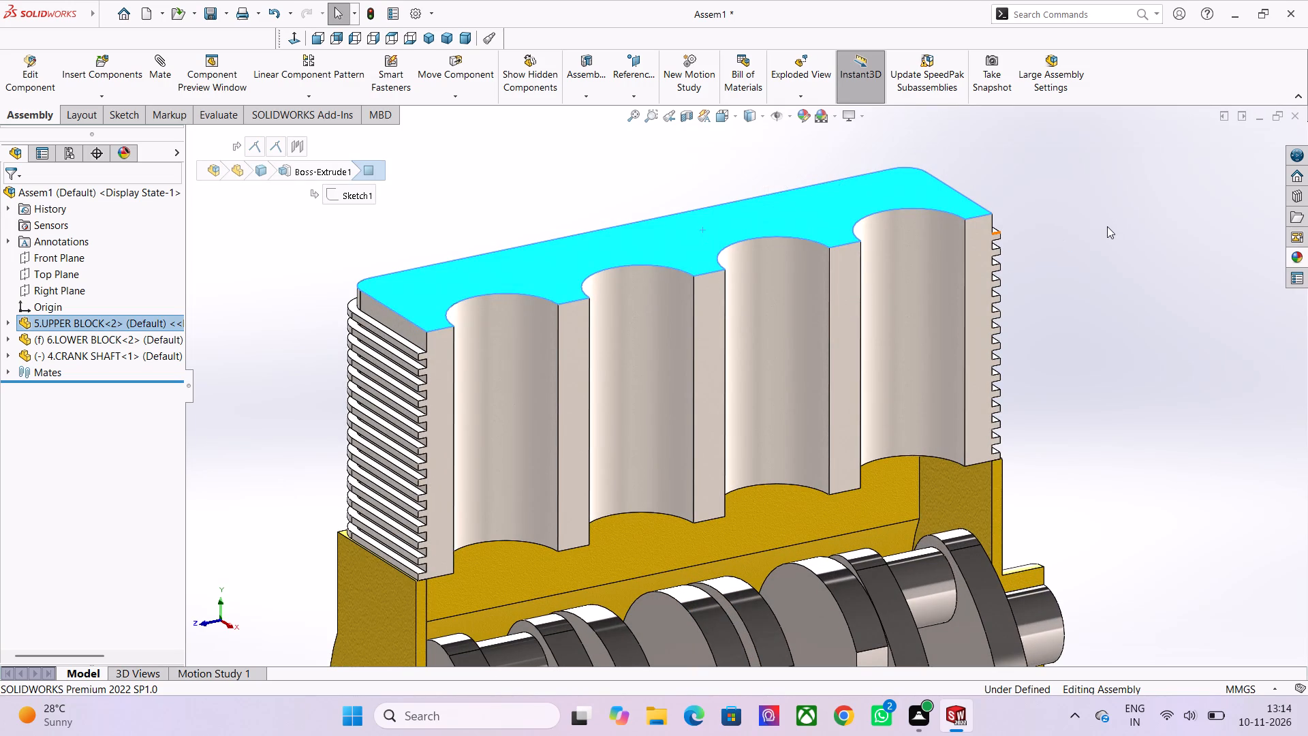
{"action": "left_click", "coordinate": [1107, 226]}
{"action": "scroll", "coordinate": [1107, 226], "scroll_direction": "down", "scroll_amount": 2}
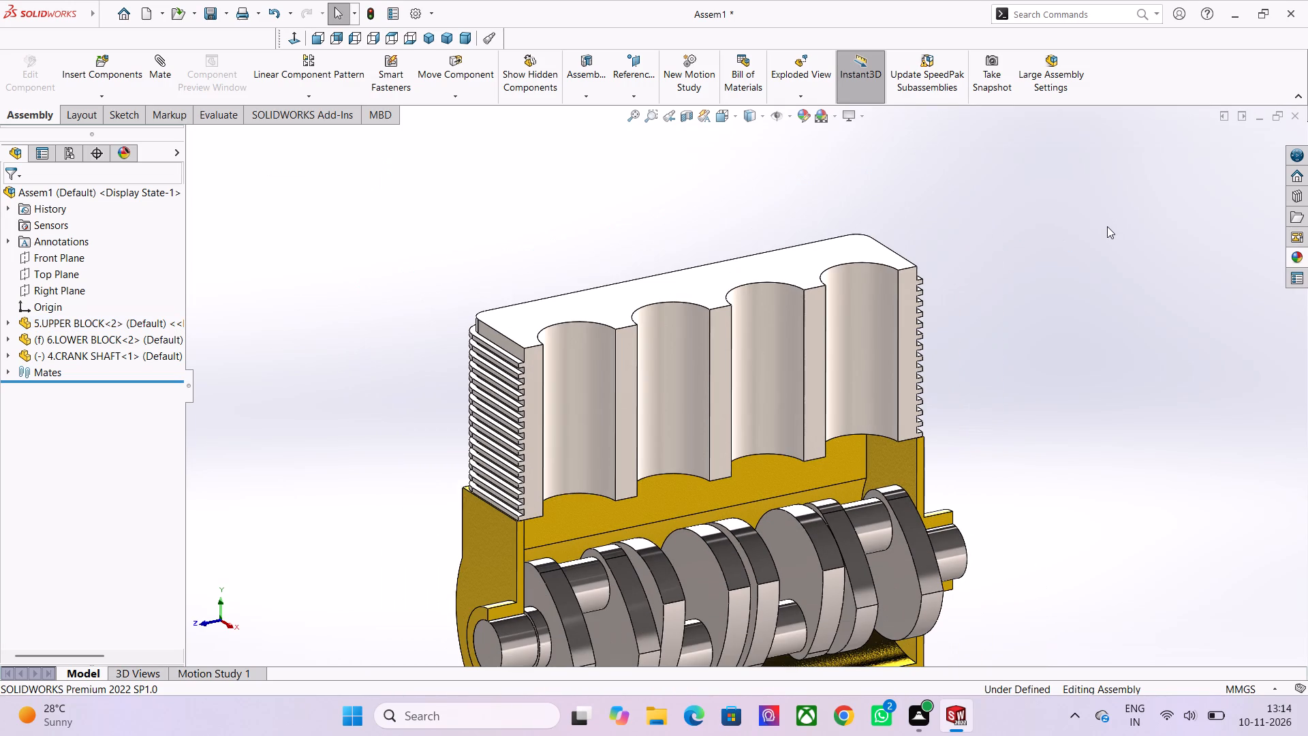
{"action": "scroll", "coordinate": [1103, 224], "scroll_direction": "down", "scroll_amount": 2}
{"action": "middle_click_drag", "start_coordinate": [912, 237], "coordinate": [918, 261]}
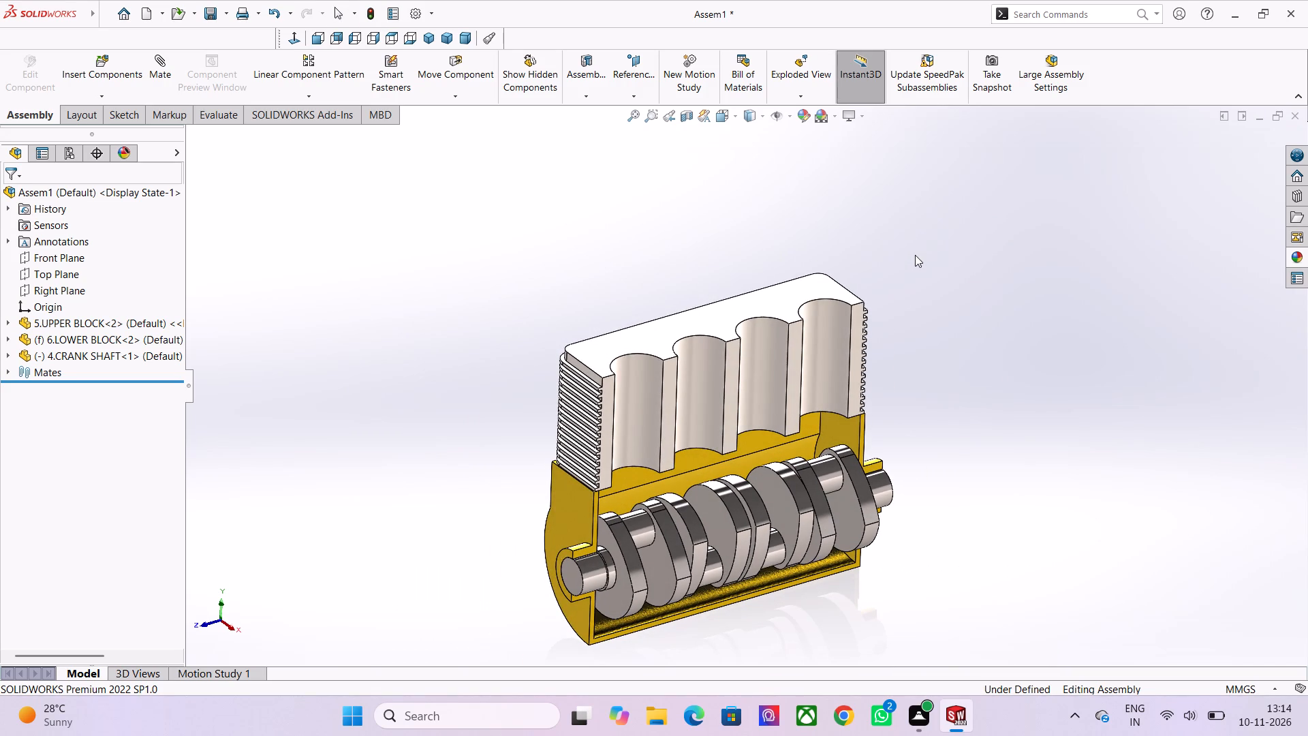
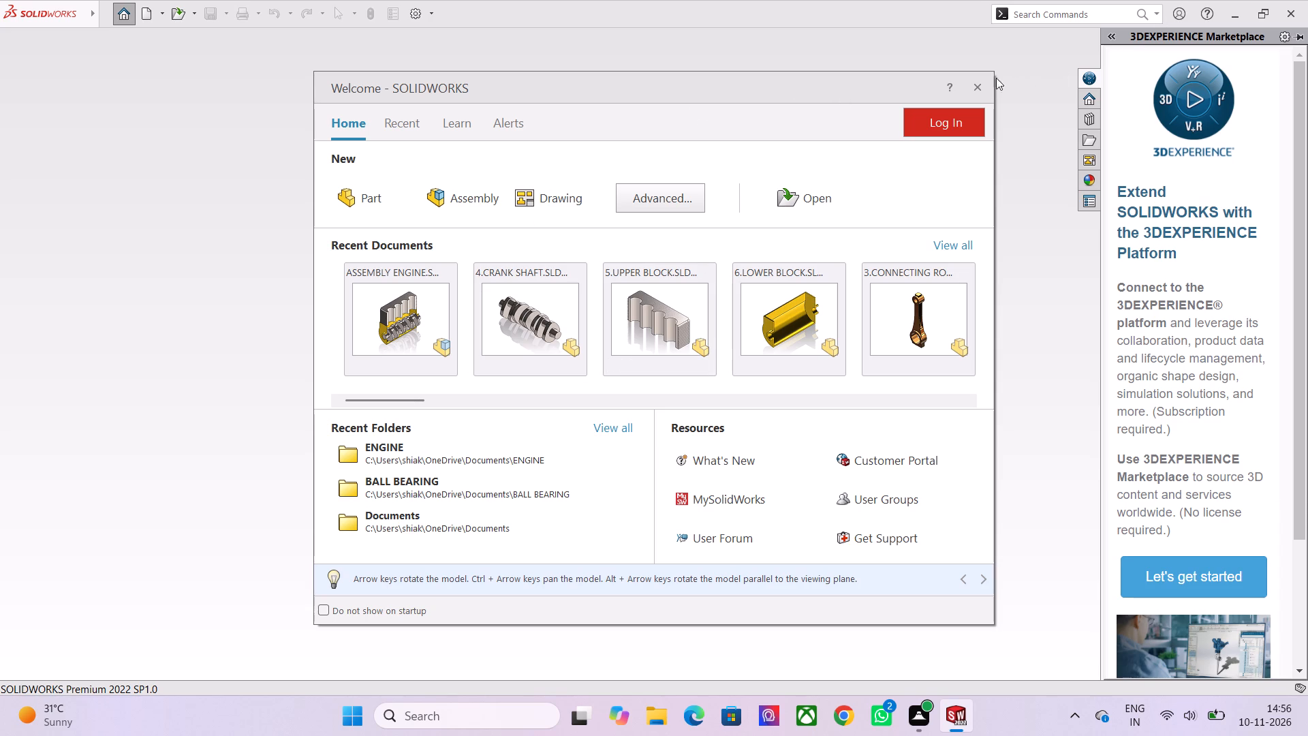
Open the ASSEMBLY ENGINE assembly from the ENGINE folder.
{"action": "left_click", "coordinate": [982, 89]}
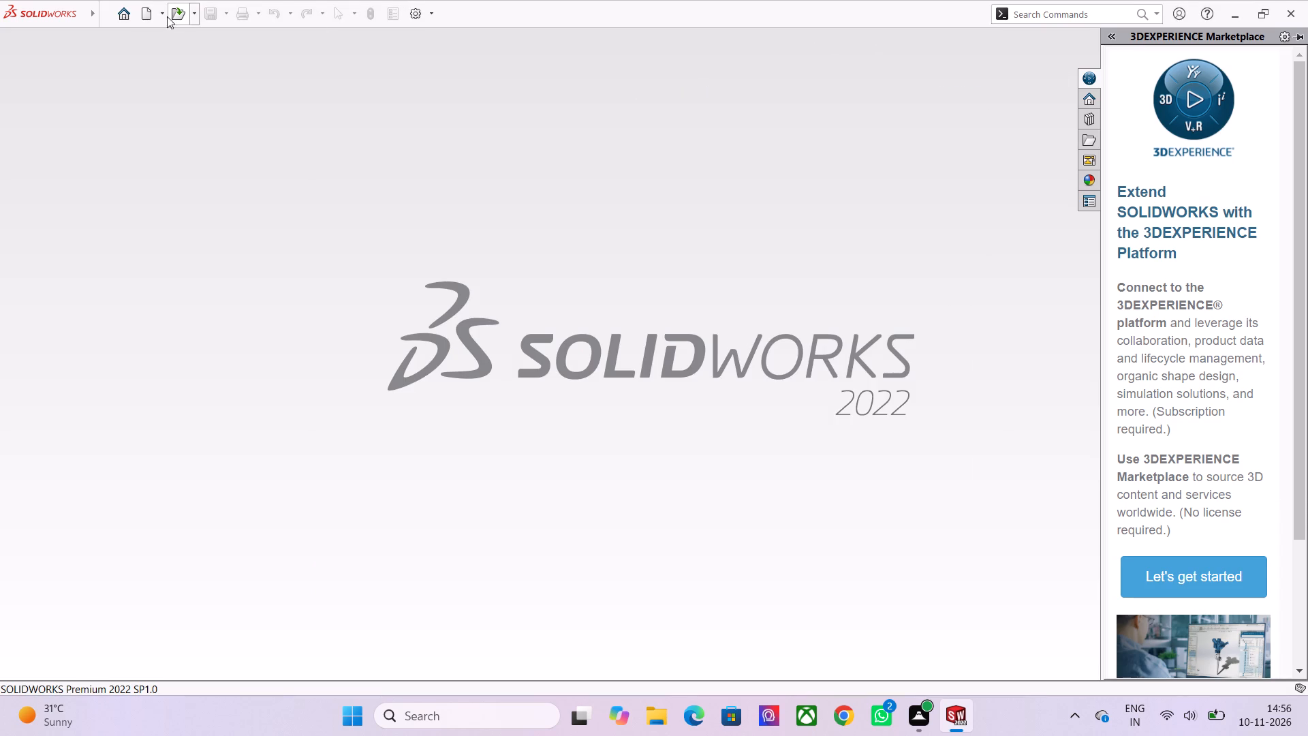
{"action": "left_click", "coordinate": [136, 61]}
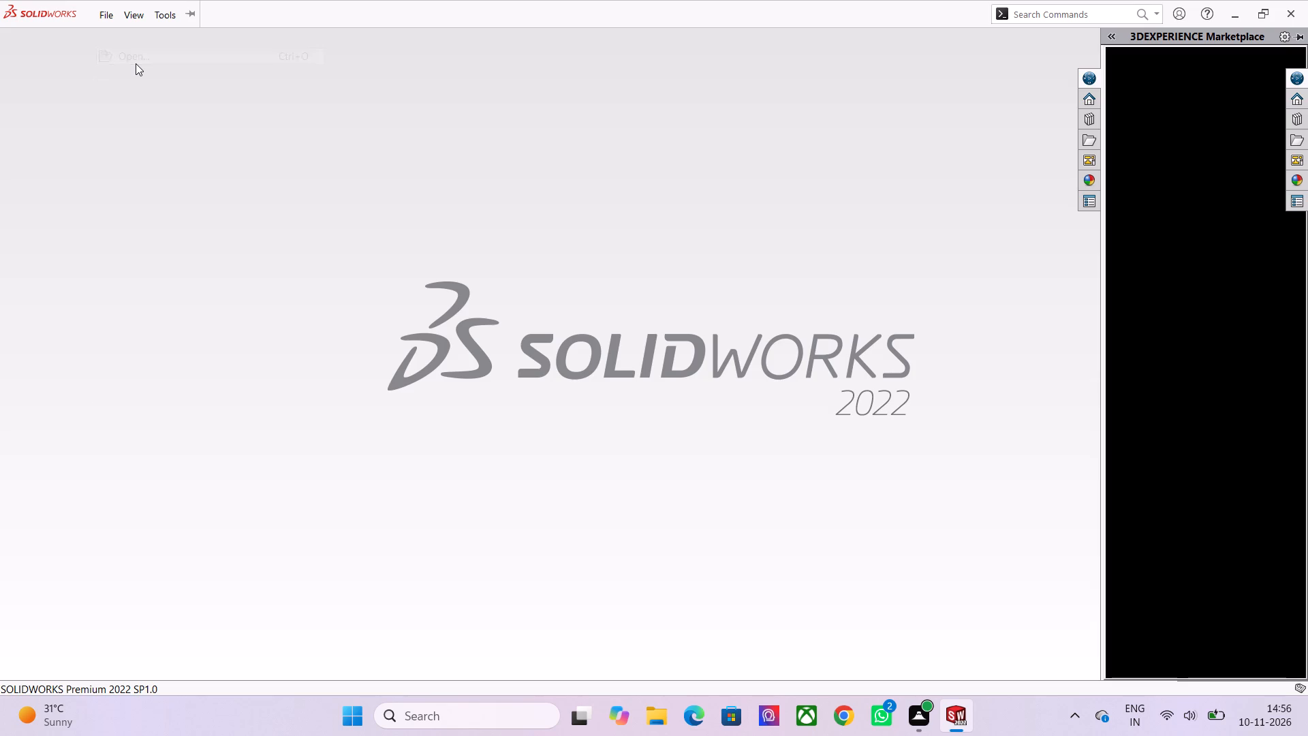
{"action": "scroll", "coordinate": [634, 341], "scroll_direction": "down", "scroll_amount": 2}
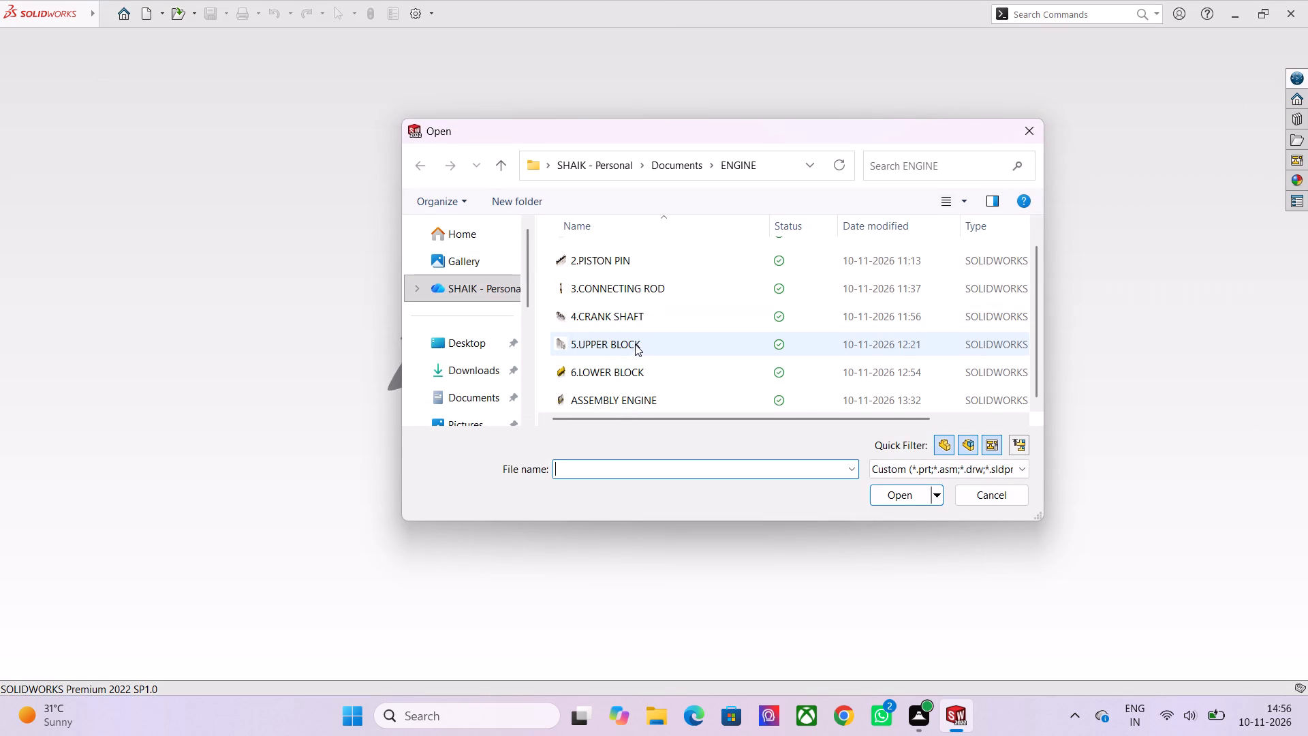
{"action": "left_click", "coordinate": [635, 398]}
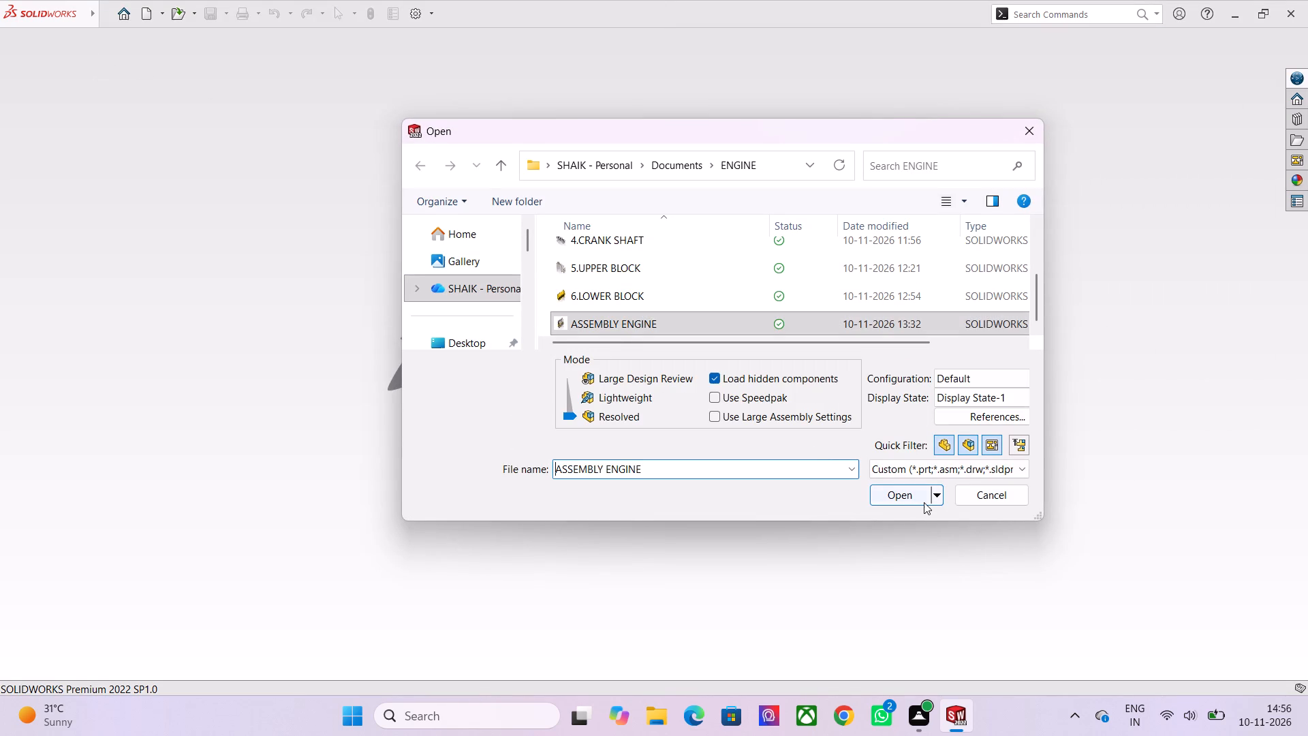
{"action": "left_click", "coordinate": [897, 492]}
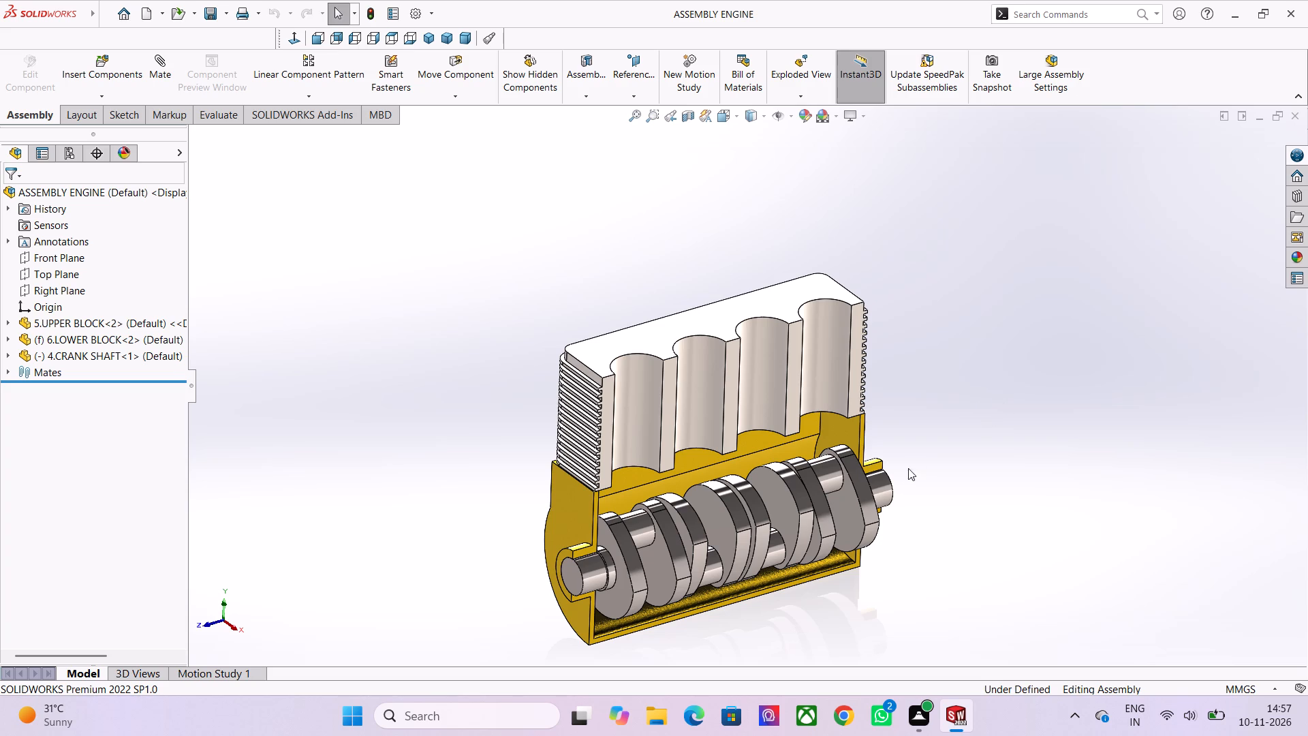
Examine the cutaway side of the engine assembly, including the cylinder bores and the crankshaft in the lower block.
{"action": "scroll", "coordinate": [570, 201], "scroll_direction": "down", "scroll_amount": 2}
{"action": "scroll", "coordinate": [768, 467], "scroll_direction": "up", "scroll_amount": 6}
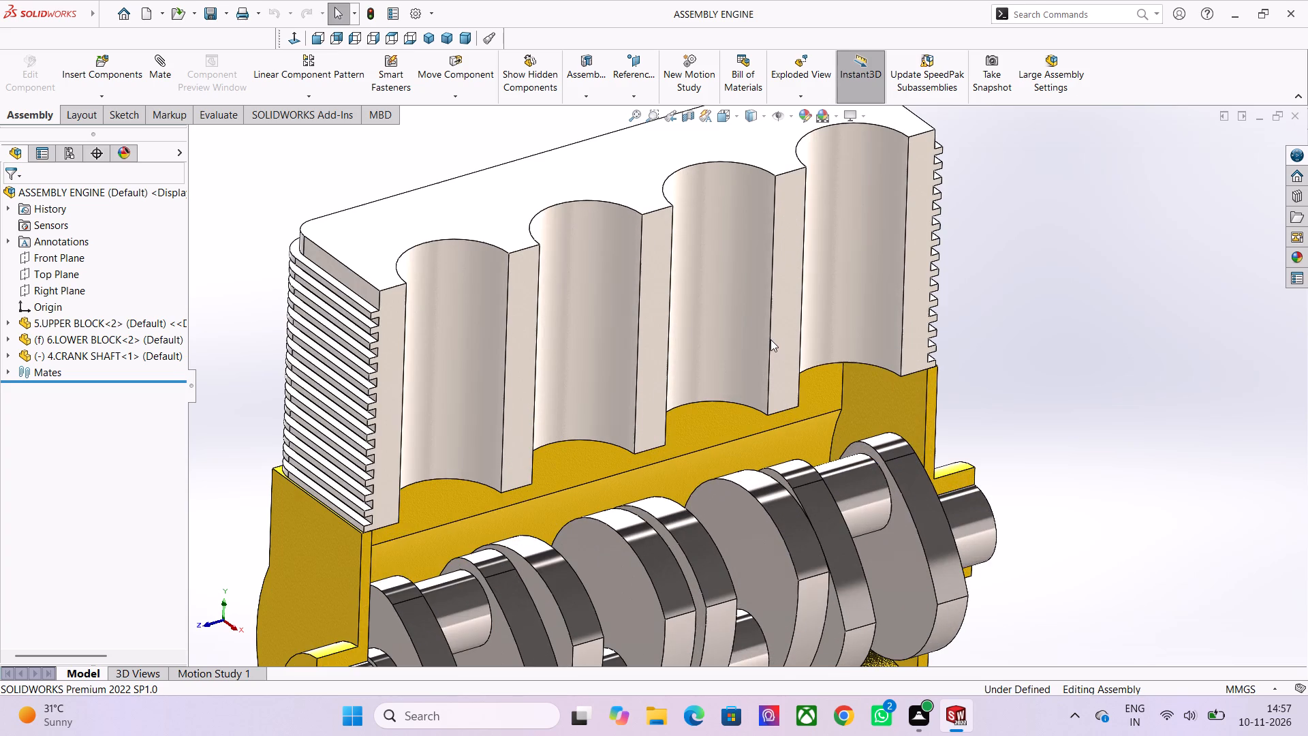
{"action": "scroll", "coordinate": [751, 388], "scroll_direction": "down", "scroll_amount": 2}
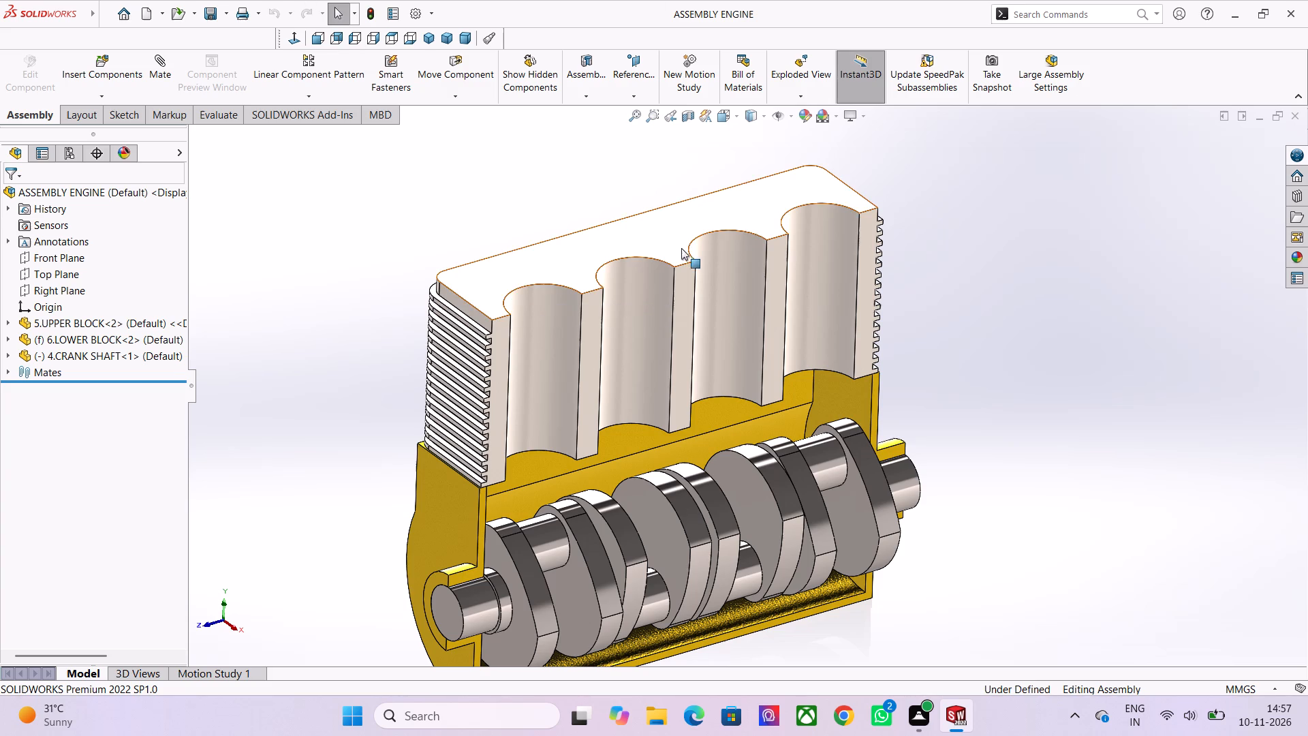
{"action": "scroll", "coordinate": [652, 423], "scroll_direction": "down", "scroll_amount": 2}
{"action": "scroll", "coordinate": [661, 436], "scroll_direction": "up", "scroll_amount": 3}
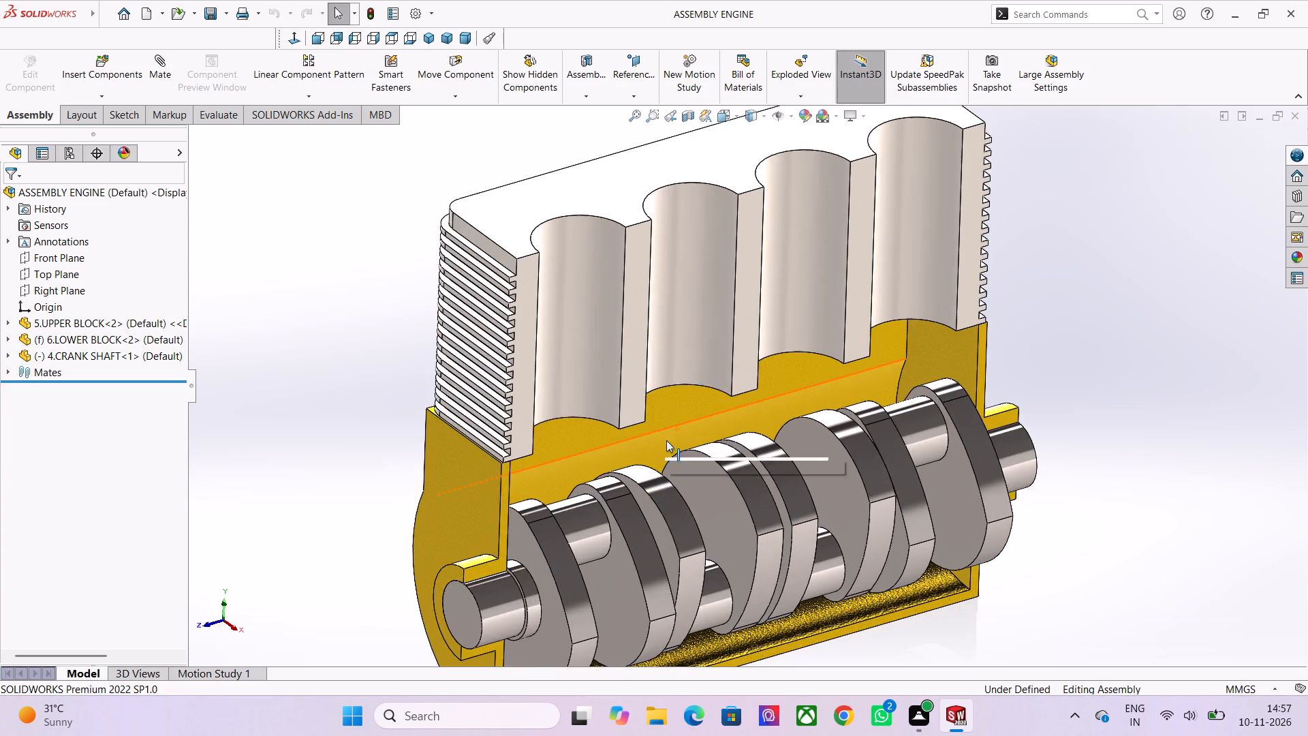
{"action": "scroll", "coordinate": [667, 448], "scroll_direction": "down", "scroll_amount": 5}
{"action": "scroll", "coordinate": [720, 526], "scroll_direction": "up", "scroll_amount": 3}
{"action": "scroll", "coordinate": [785, 336], "scroll_direction": "up", "scroll_amount": 2}
{"action": "scroll", "coordinate": [786, 330], "scroll_direction": "down", "scroll_amount": 3}
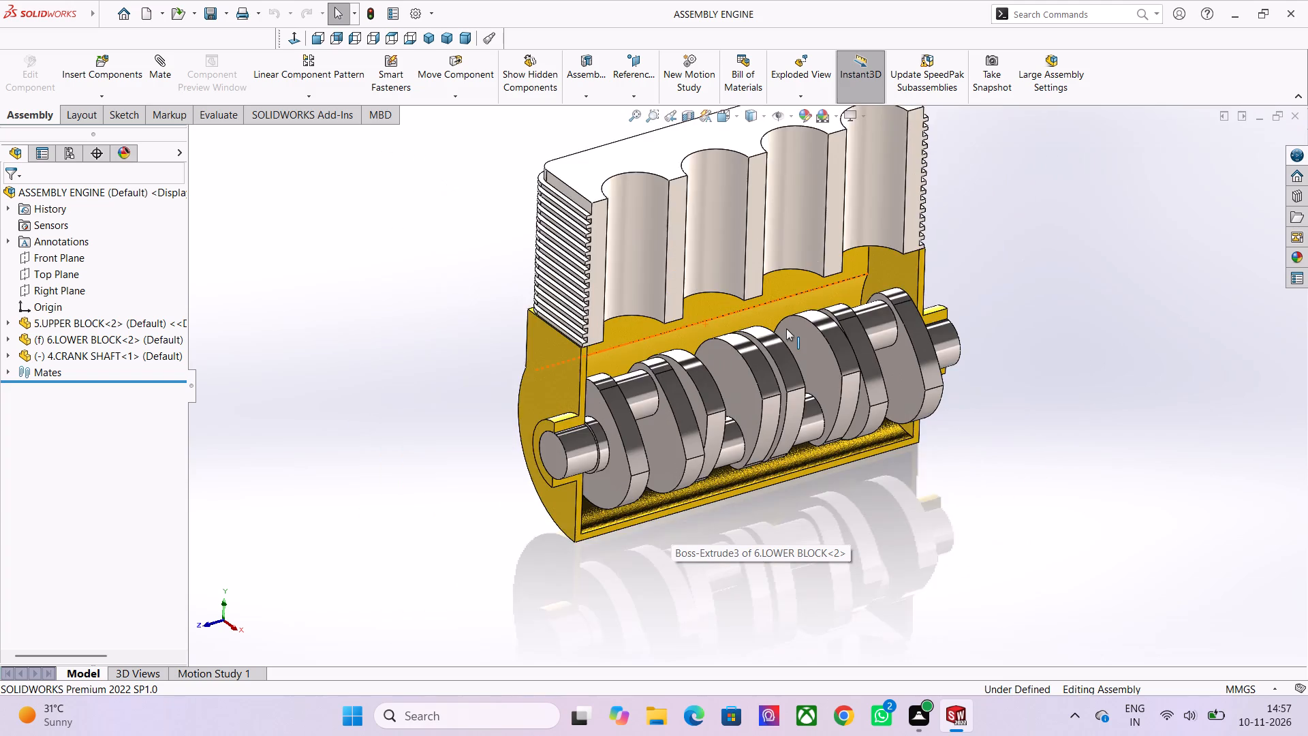
{"action": "scroll", "coordinate": [786, 321], "scroll_direction": "down", "scroll_amount": 2}
Load the 3.CONNECTING ROD part from the ENGINE folder as a new component for the assembly.
{"action": "left_click", "coordinate": [115, 64]}
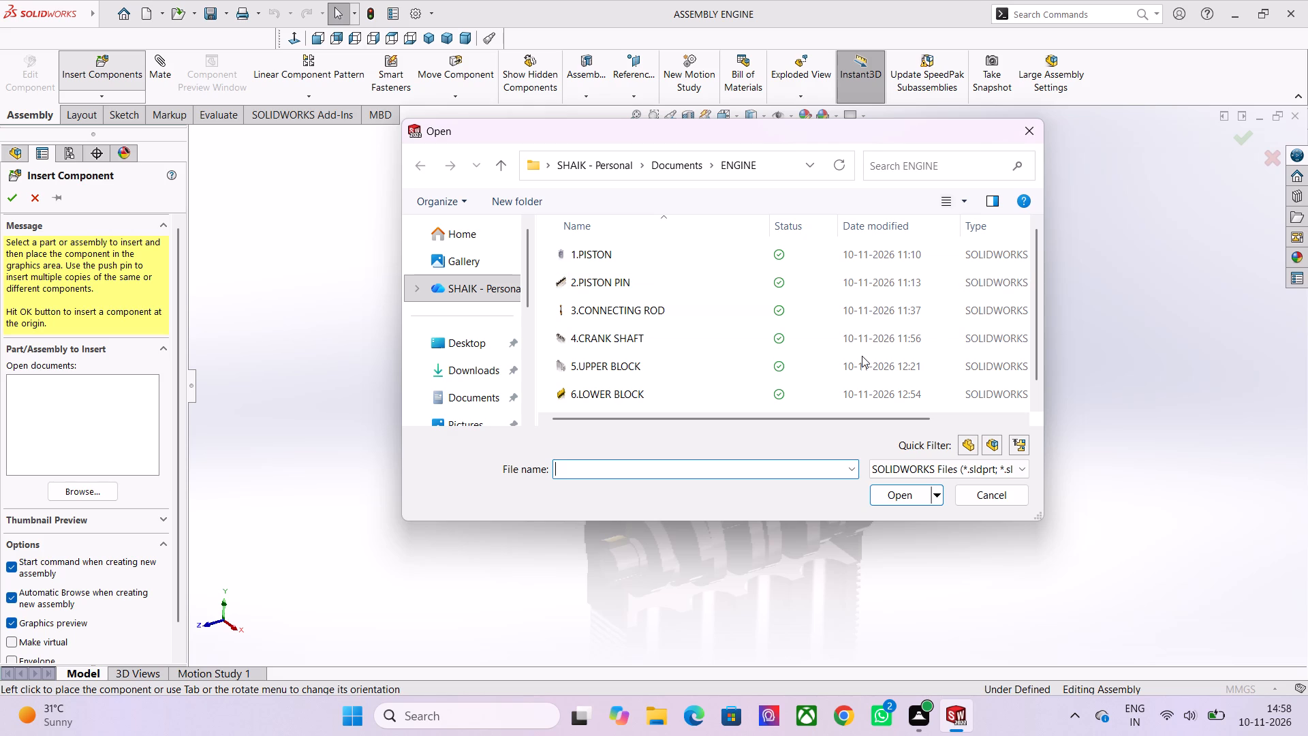
{"action": "scroll", "coordinate": [832, 459], "scroll_direction": "down", "scroll_amount": 2}
{"action": "scroll", "coordinate": [657, 363], "scroll_direction": "up", "scroll_amount": 3}
{"action": "scroll", "coordinate": [718, 377], "scroll_direction": "up", "scroll_amount": 1}
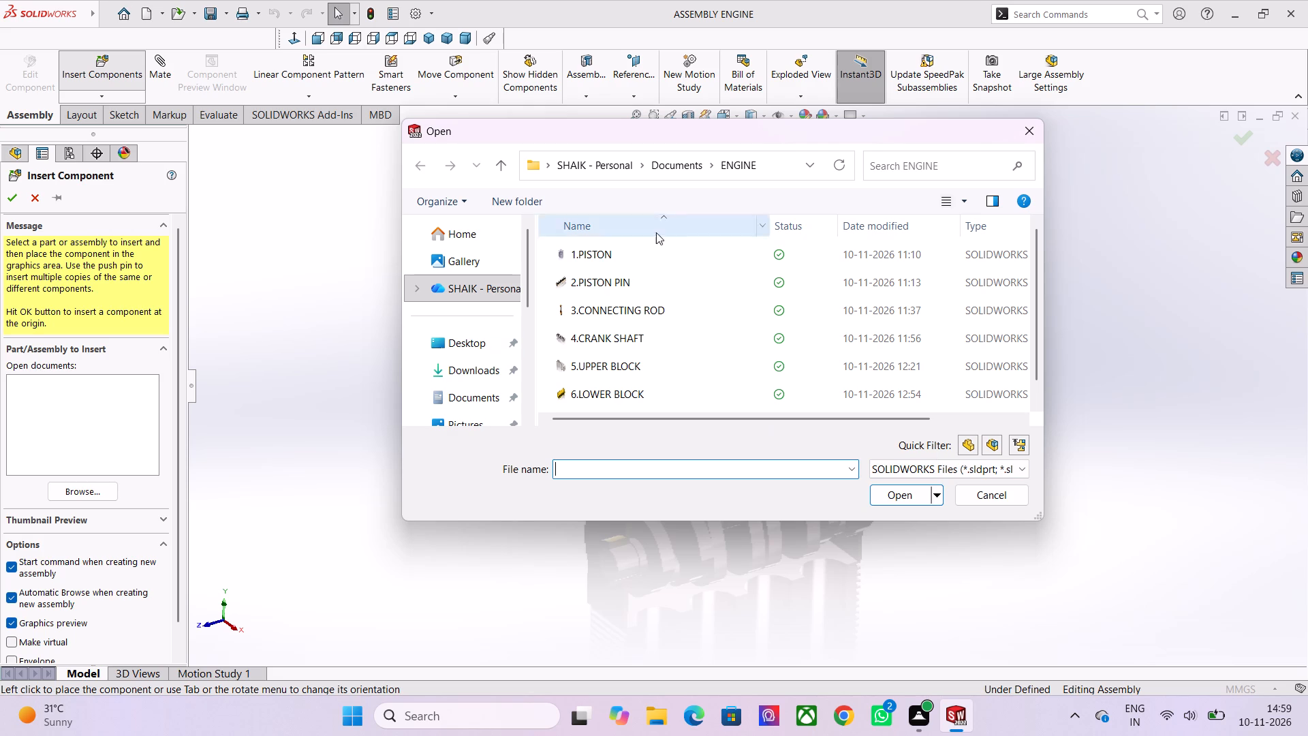
{"action": "scroll", "coordinate": [640, 318], "scroll_direction": "down", "scroll_amount": 3}
{"action": "scroll", "coordinate": [639, 354], "scroll_direction": "up", "scroll_amount": 5}
{"action": "scroll", "coordinate": [691, 468], "scroll_direction": "down", "scroll_amount": 1}
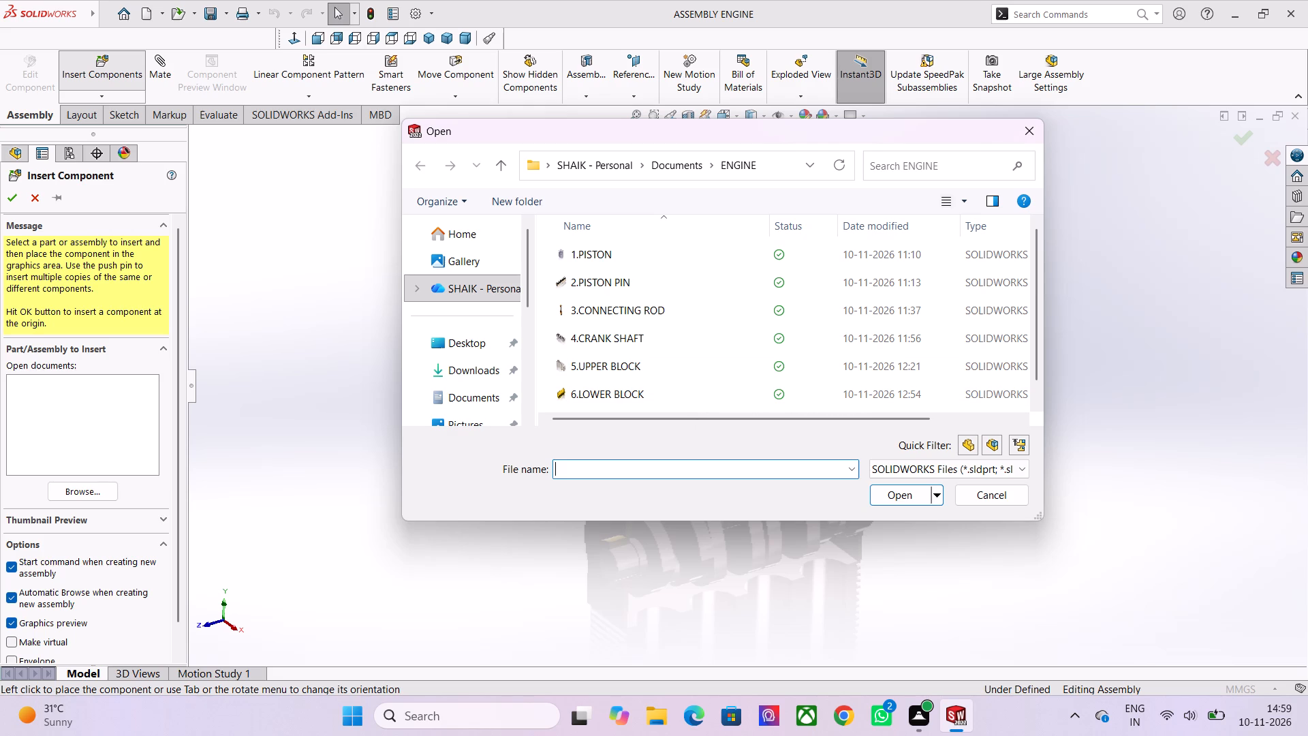
{"action": "scroll", "coordinate": [785, 320], "scroll_direction": "down", "scroll_amount": 1}
{"action": "scroll", "coordinate": [785, 320], "scroll_direction": "up", "scroll_amount": 4}
{"action": "scroll", "coordinate": [785, 320], "scroll_direction": "down", "scroll_amount": 4}
{"action": "scroll", "coordinate": [652, 311], "scroll_direction": "up", "scroll_amount": 3}
{"action": "scroll", "coordinate": [646, 346], "scroll_direction": "down", "scroll_amount": 2}
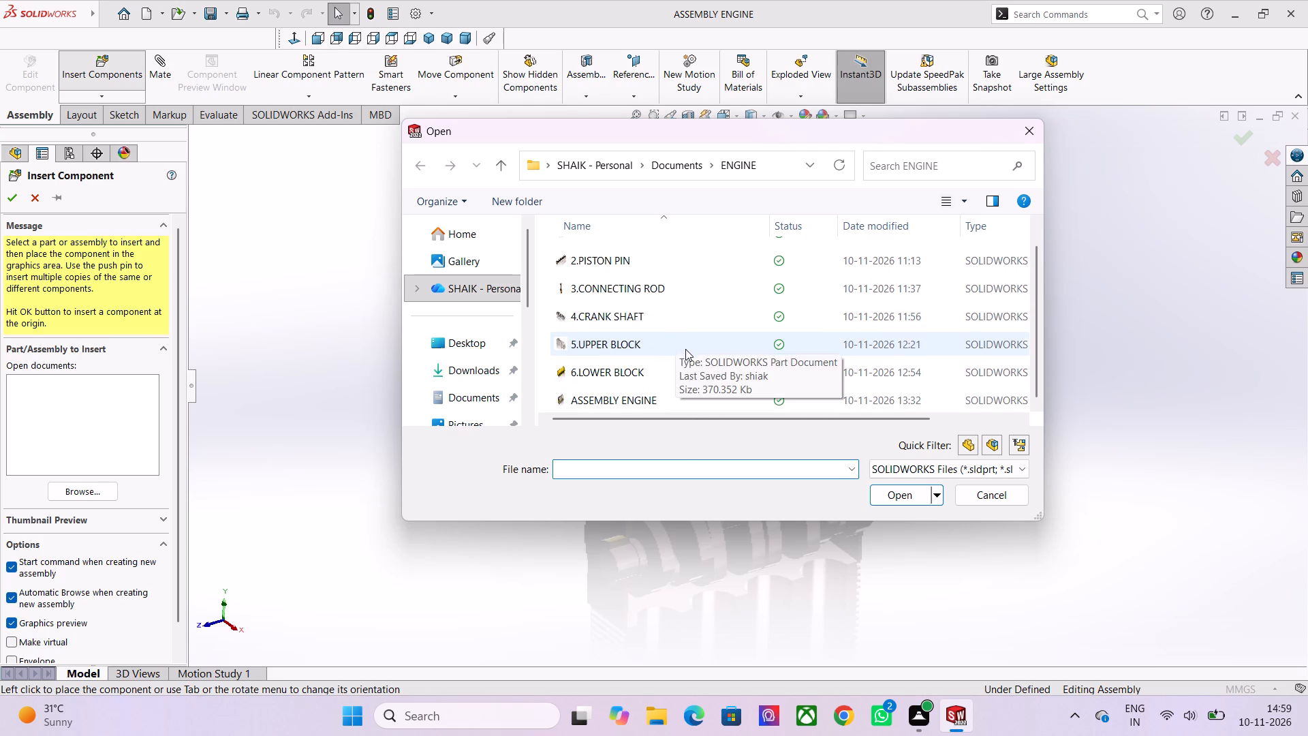
{"action": "scroll", "coordinate": [725, 444], "scroll_direction": "down", "scroll_amount": 1}
{"action": "scroll", "coordinate": [667, 405], "scroll_direction": "up", "scroll_amount": 4}
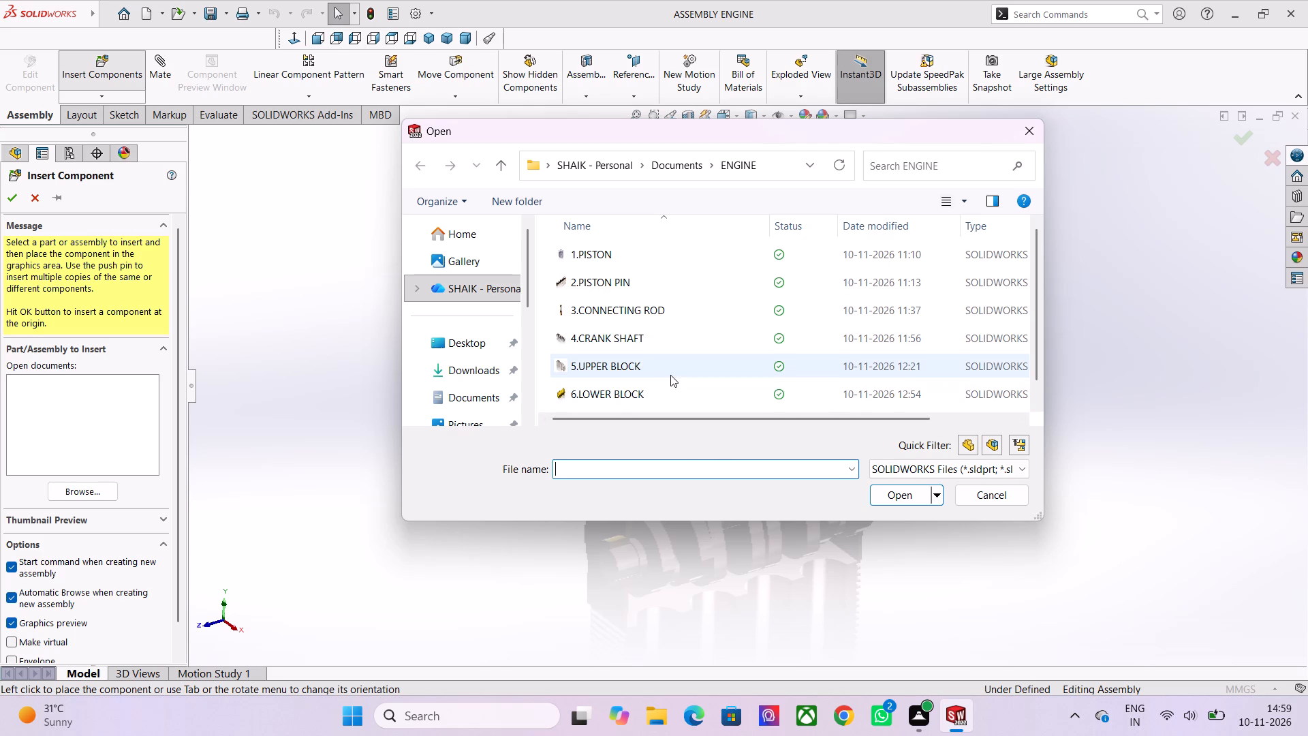
{"action": "scroll", "coordinate": [670, 375], "scroll_direction": "down", "scroll_amount": 2}
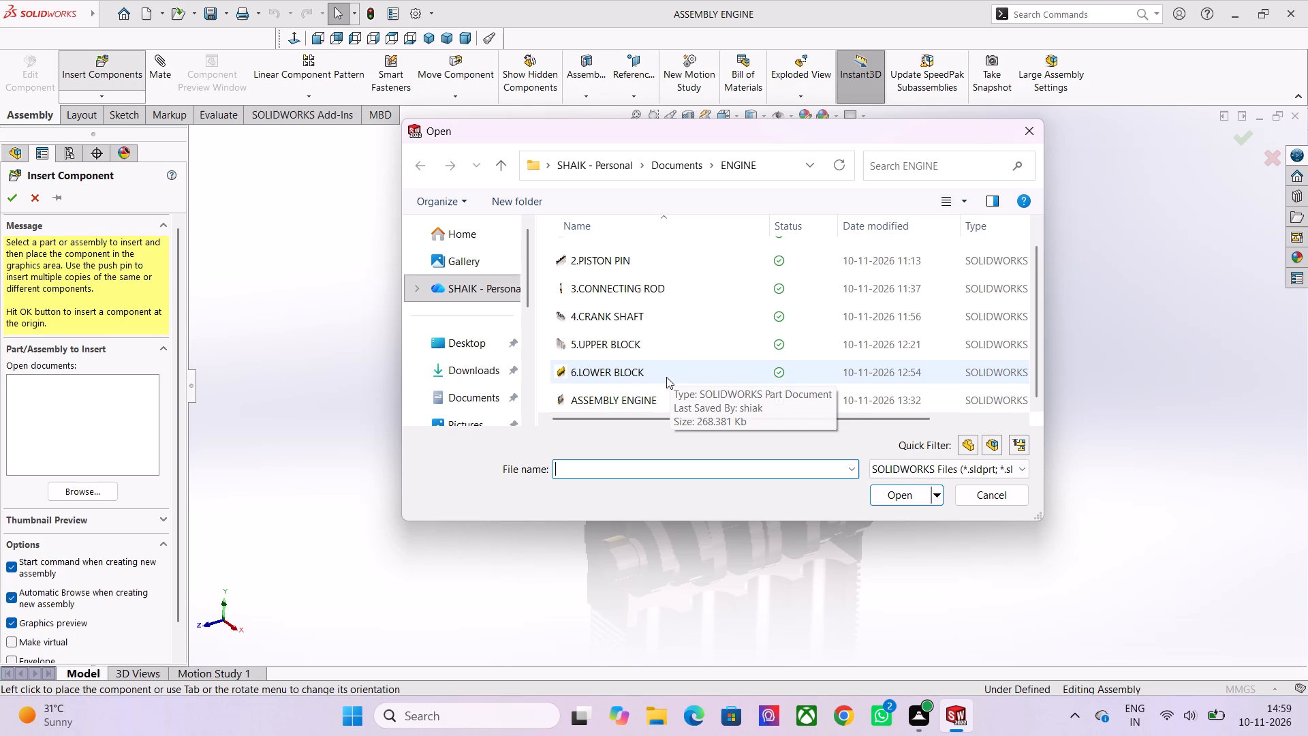
{"action": "scroll", "coordinate": [674, 386], "scroll_direction": "up", "scroll_amount": 2}
{"action": "scroll", "coordinate": [683, 398], "scroll_direction": "down", "scroll_amount": 1}
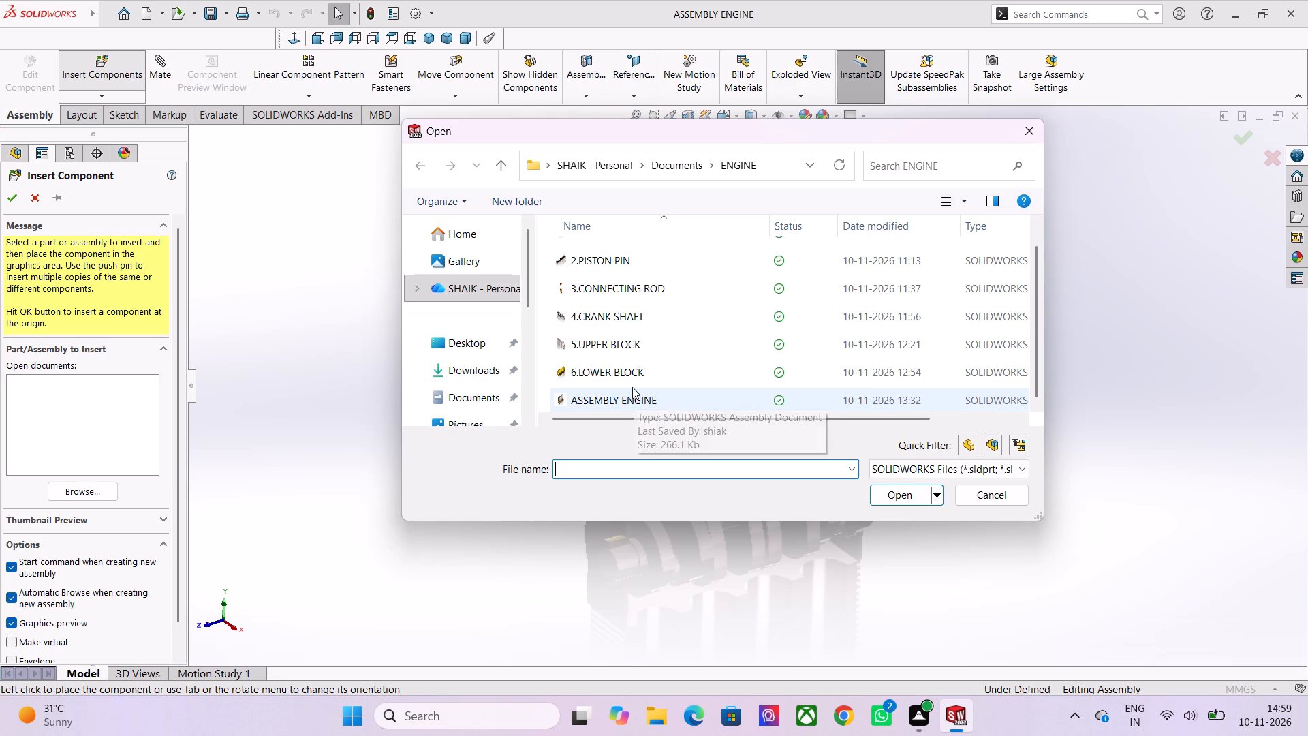
{"action": "scroll", "coordinate": [627, 275], "scroll_direction": "up", "scroll_amount": 3}
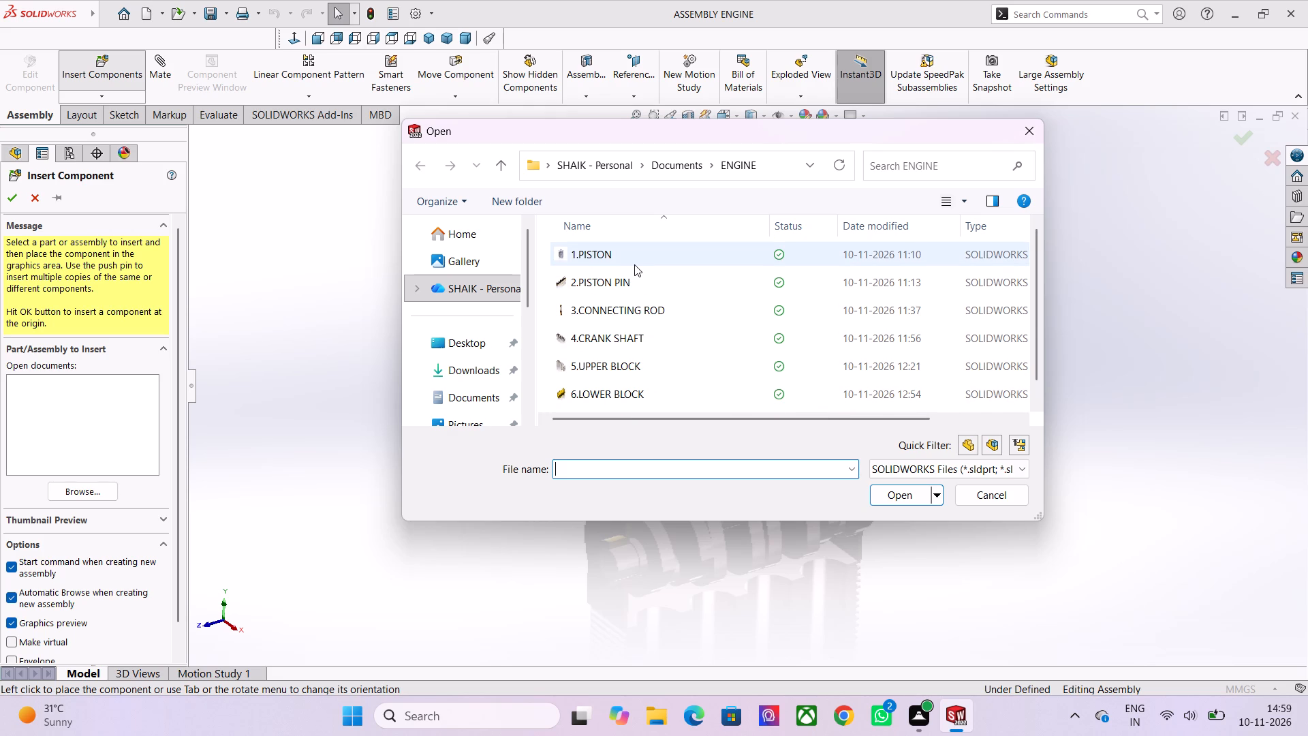
{"action": "left_click", "coordinate": [636, 314]}
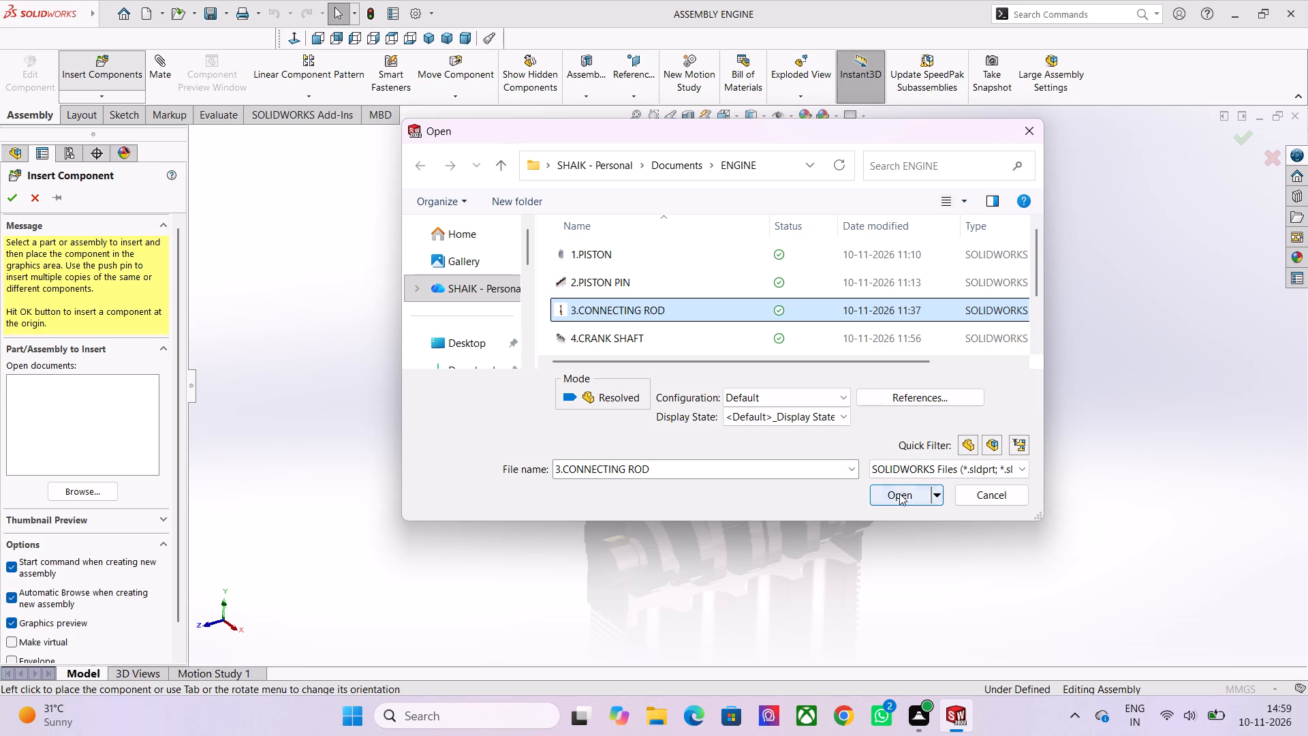
{"action": "left_click", "coordinate": [899, 493]}
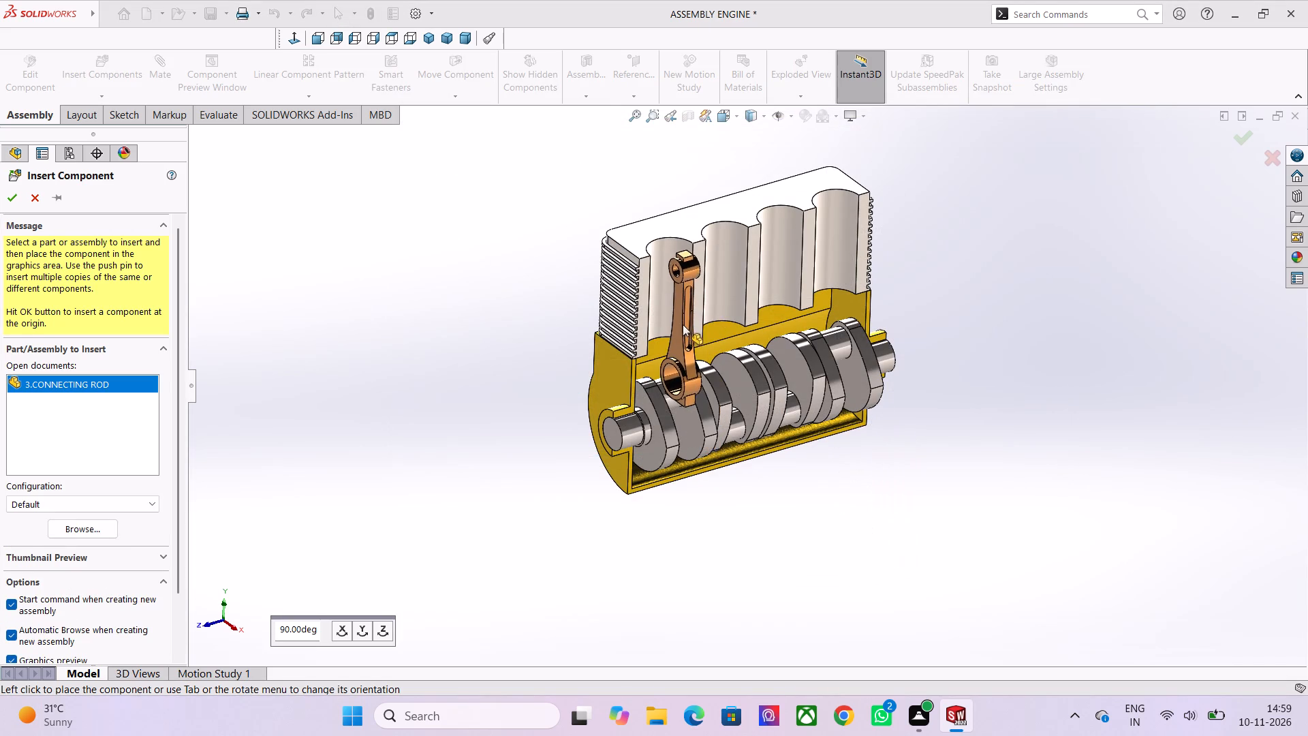
Examine the unplaced connecting rod against the cylinder bores and the crankshaft's crankpins.
{"action": "scroll", "coordinate": [683, 324], "scroll_direction": "up", "scroll_amount": 3}
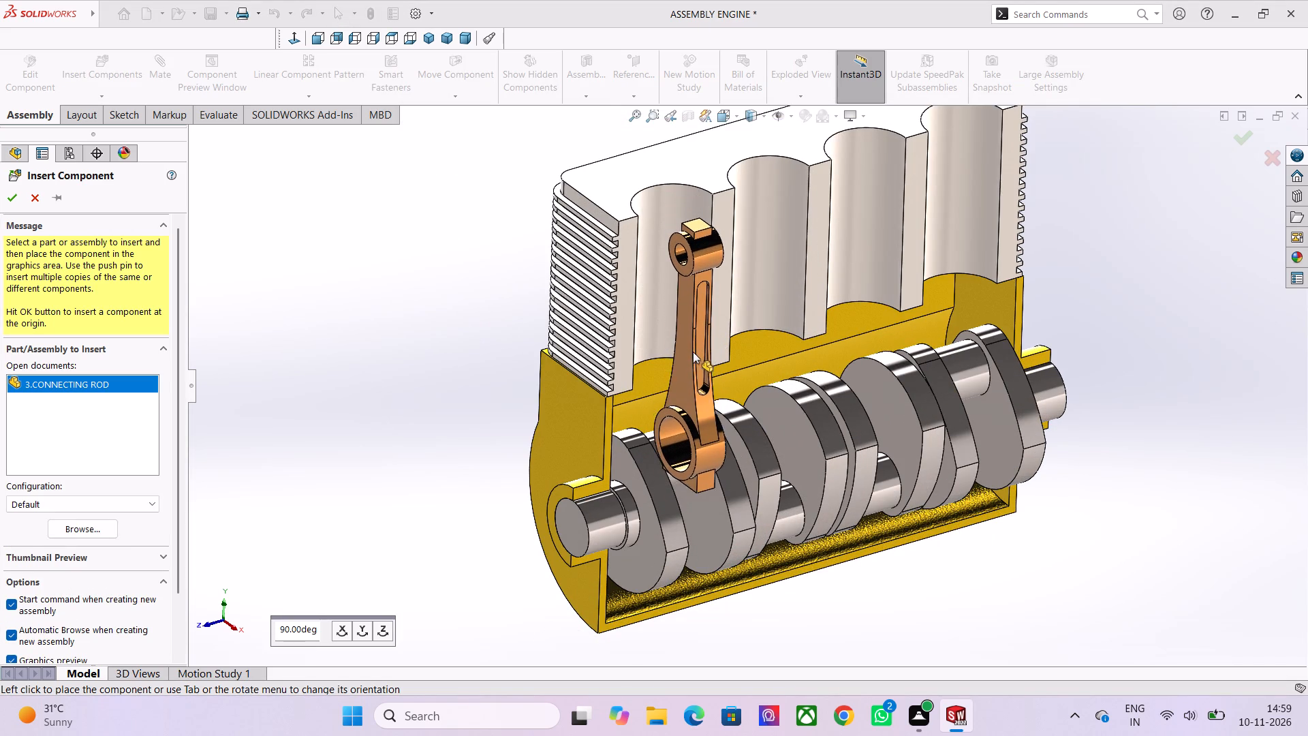
{"action": "scroll", "coordinate": [991, 472], "scroll_direction": "up", "scroll_amount": 1}
{"action": "scroll", "coordinate": [1039, 486], "scroll_direction": "down", "scroll_amount": 5}
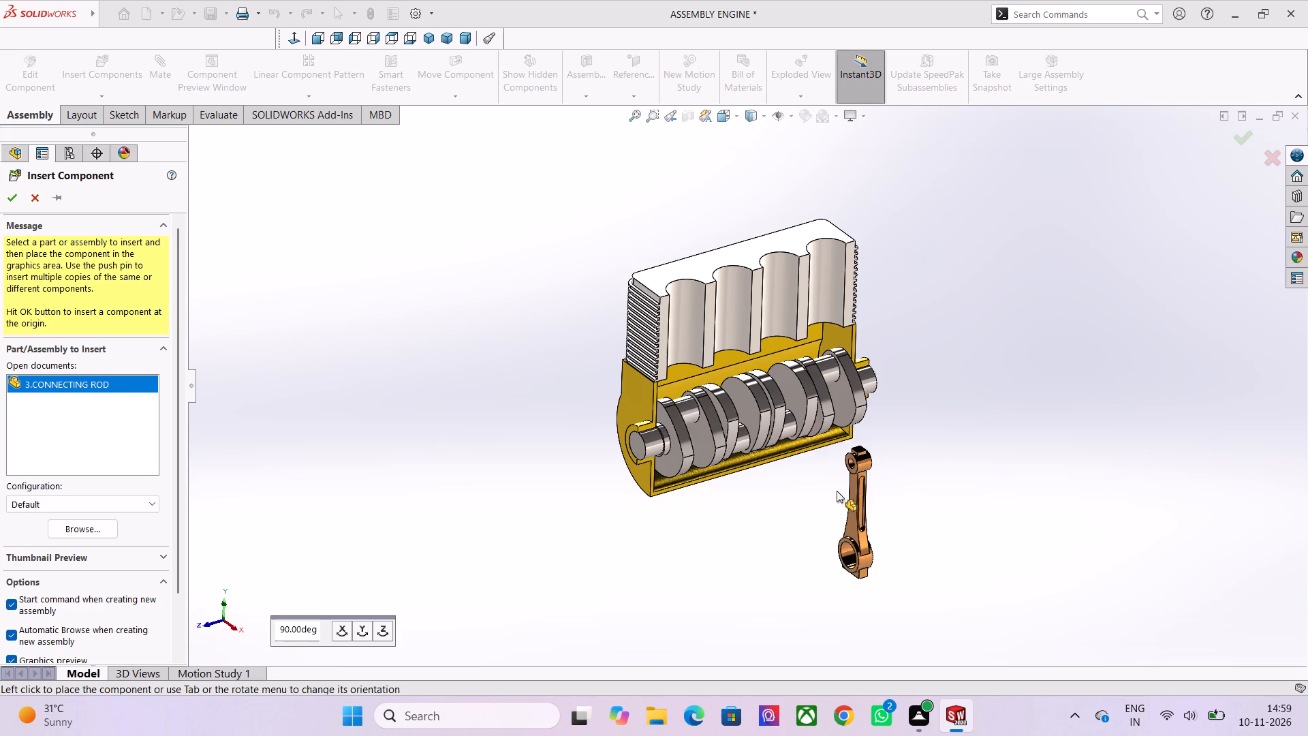
{"action": "scroll", "coordinate": [774, 463], "scroll_direction": "up", "scroll_amount": 4}
{"action": "scroll", "coordinate": [783, 434], "scroll_direction": "down", "scroll_amount": 3}
{"action": "scroll", "coordinate": [780, 328], "scroll_direction": "up", "scroll_amount": 3}
{"action": "scroll", "coordinate": [782, 324], "scroll_direction": "down", "scroll_amount": 3}
{"action": "scroll", "coordinate": [773, 356], "scroll_direction": "up", "scroll_amount": 5}
{"action": "scroll", "coordinate": [701, 431], "scroll_direction": "down", "scroll_amount": 1}
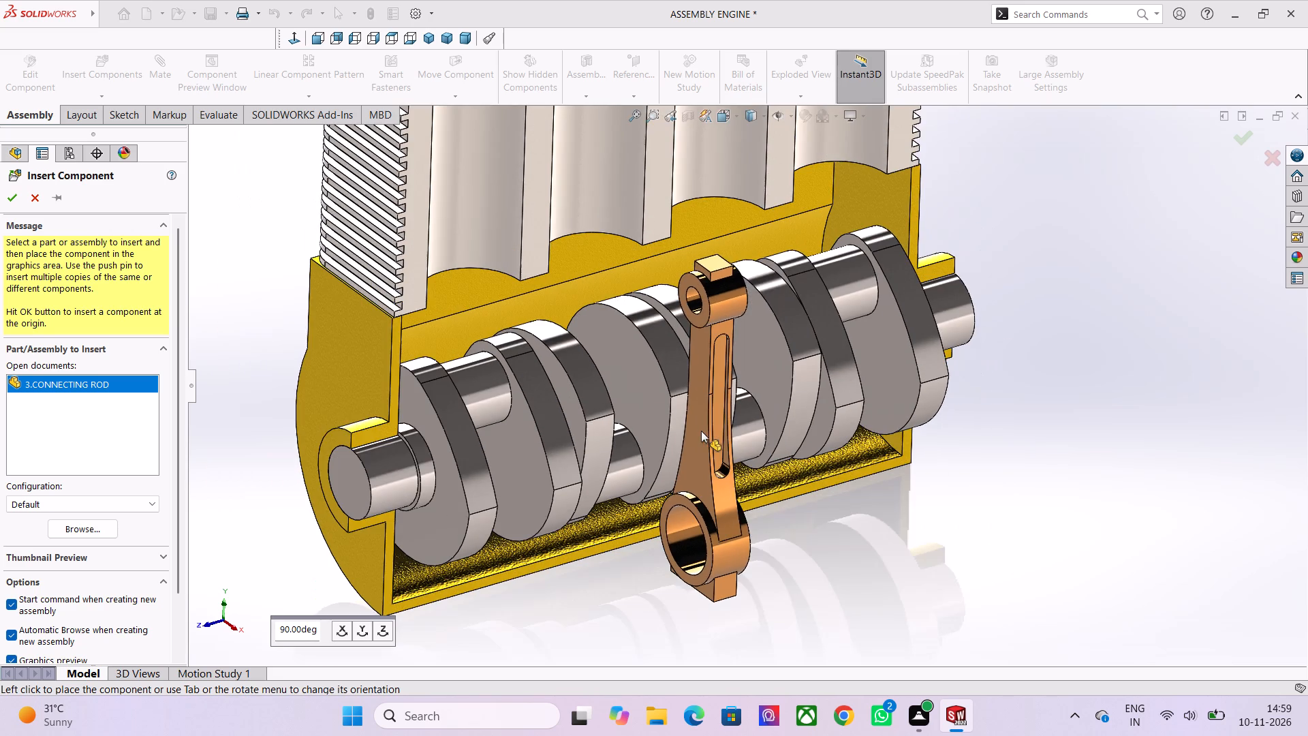
{"action": "scroll", "coordinate": [695, 441], "scroll_direction": "down", "scroll_amount": 1}
{"action": "scroll", "coordinate": [633, 505], "scroll_direction": "up", "scroll_amount": 13}
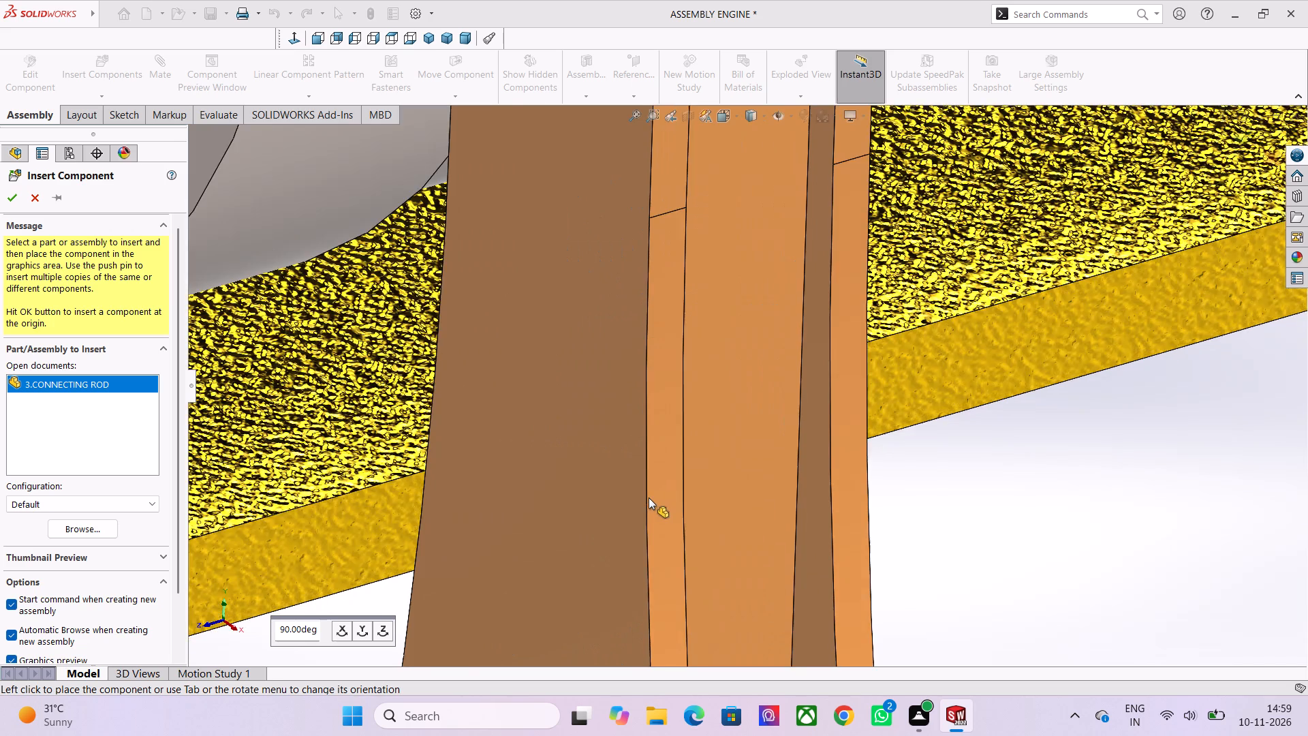
{"action": "scroll", "coordinate": [649, 497], "scroll_direction": "down", "scroll_amount": 15}
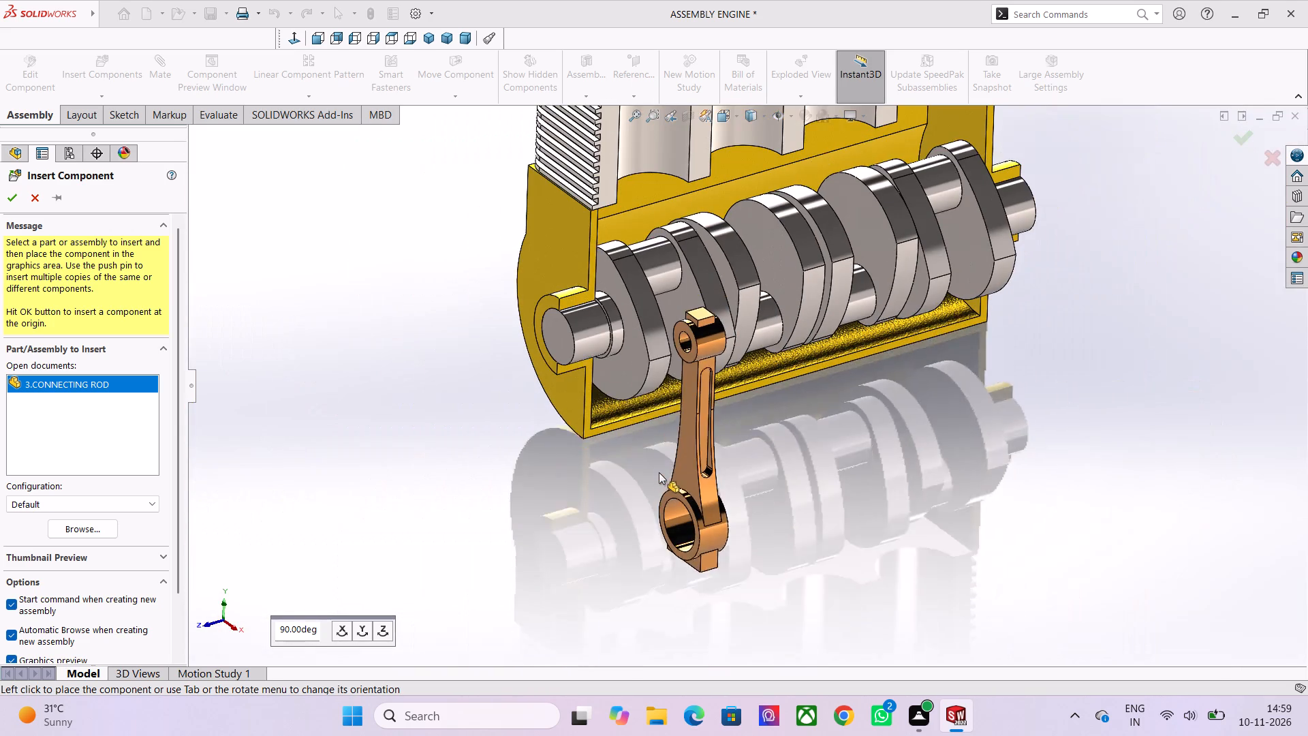
{"action": "scroll", "coordinate": [672, 426], "scroll_direction": "down", "scroll_amount": 5}
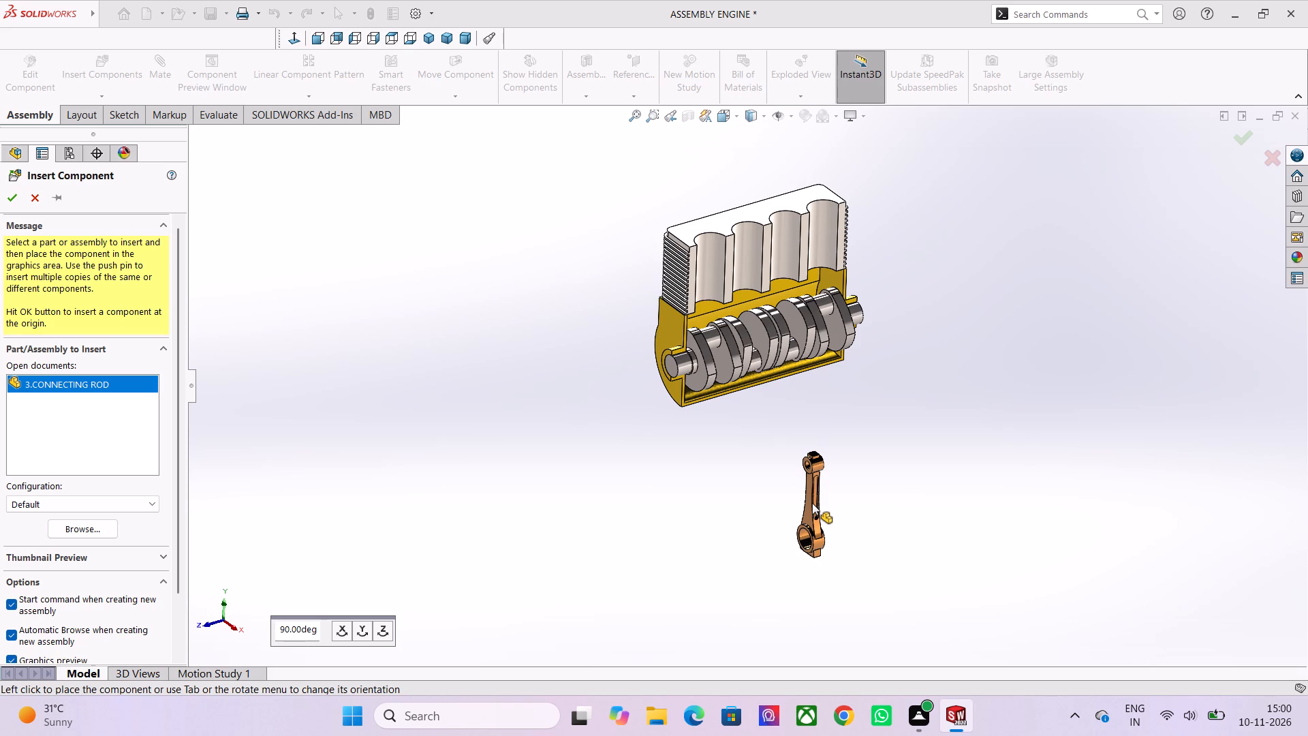
{"action": "scroll", "coordinate": [478, 283], "scroll_direction": "up", "scroll_amount": 1}
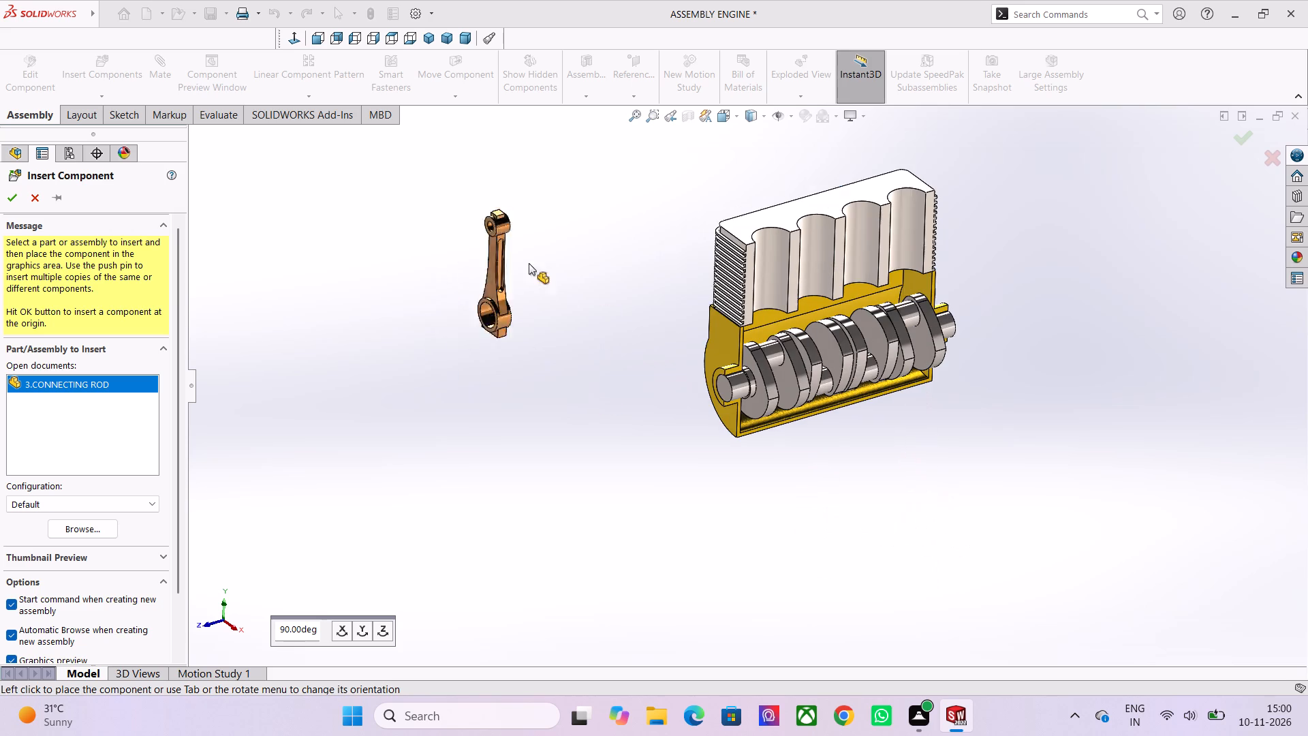
{"action": "scroll", "coordinate": [883, 290], "scroll_direction": "up", "scroll_amount": 6}
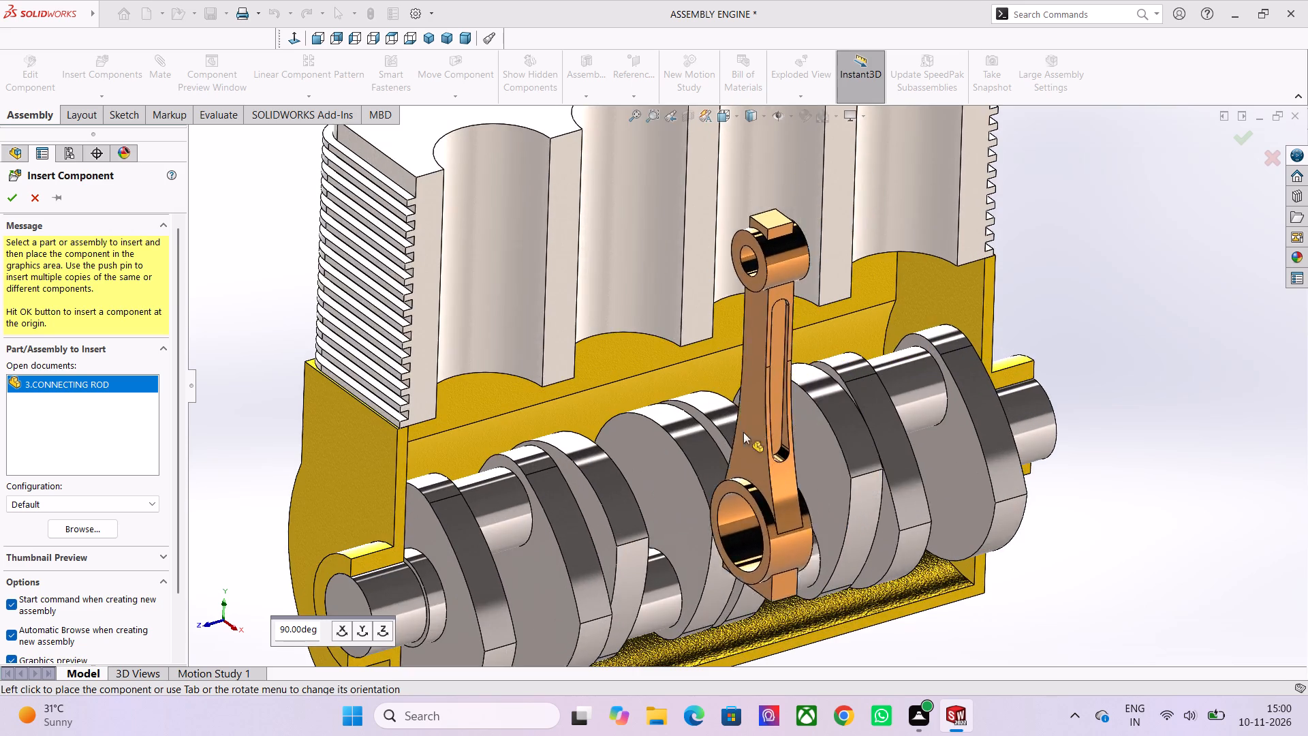
{"action": "scroll", "coordinate": [731, 463], "scroll_direction": "down", "scroll_amount": 8}
{"action": "scroll", "coordinate": [640, 315], "scroll_direction": "up", "scroll_amount": 5}
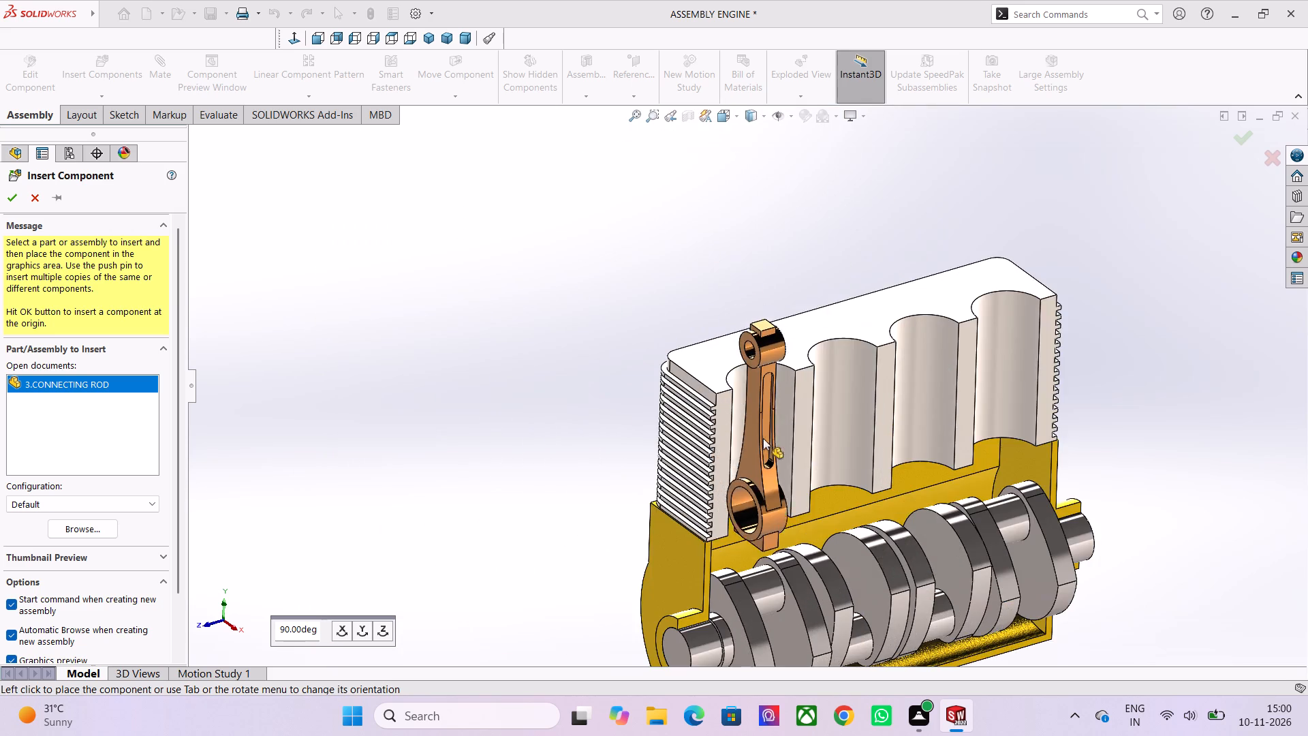
{"action": "scroll", "coordinate": [786, 481], "scroll_direction": "down", "scroll_amount": 4}
{"action": "scroll", "coordinate": [793, 484], "scroll_direction": "up", "scroll_amount": 9}
{"action": "scroll", "coordinate": [597, 286], "scroll_direction": "up", "scroll_amount": 4}
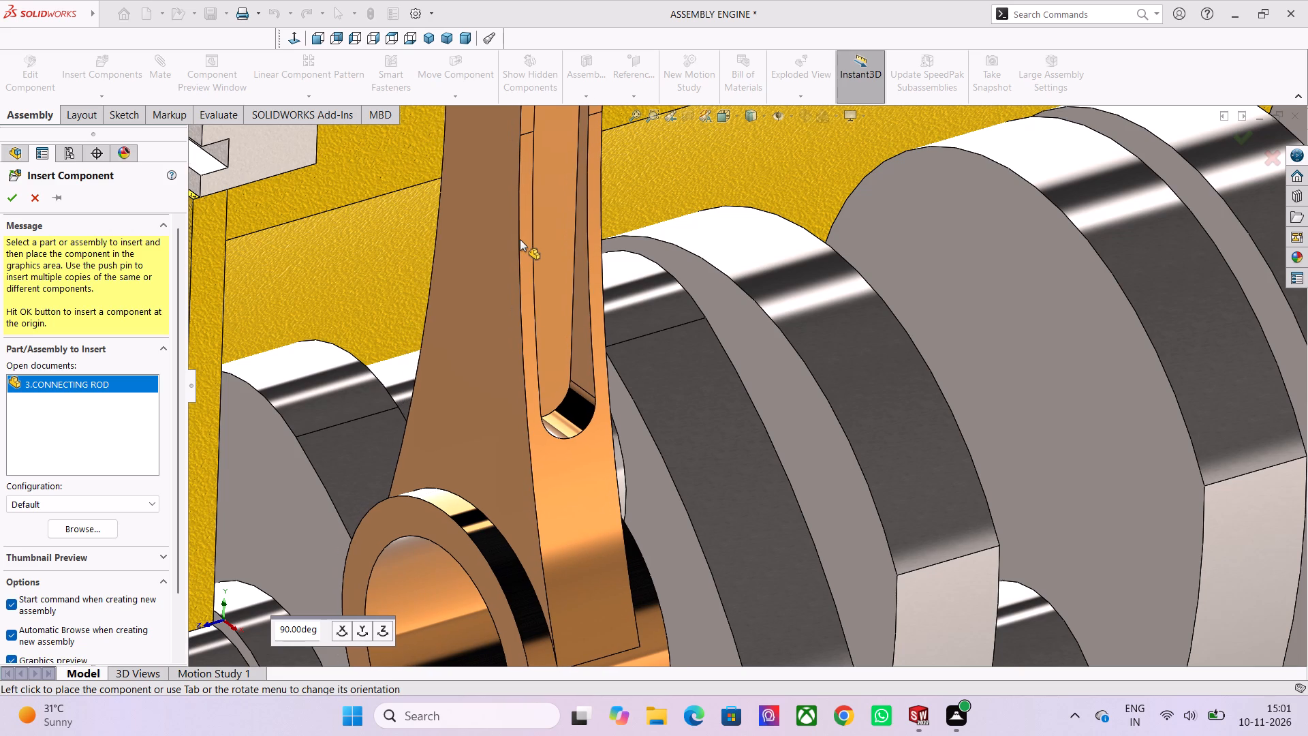
{"action": "scroll", "coordinate": [482, 206], "scroll_direction": "down", "scroll_amount": 1}
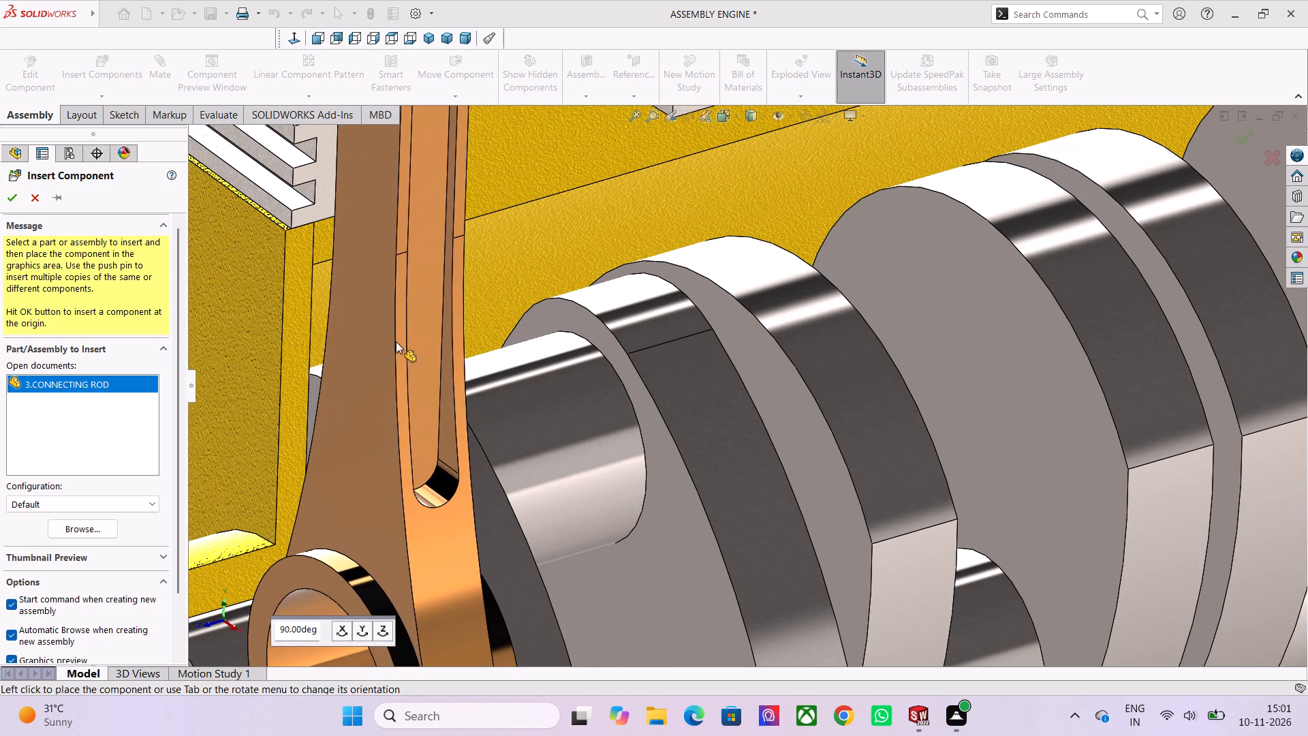
{"action": "scroll", "coordinate": [396, 341], "scroll_direction": "down", "scroll_amount": 1}
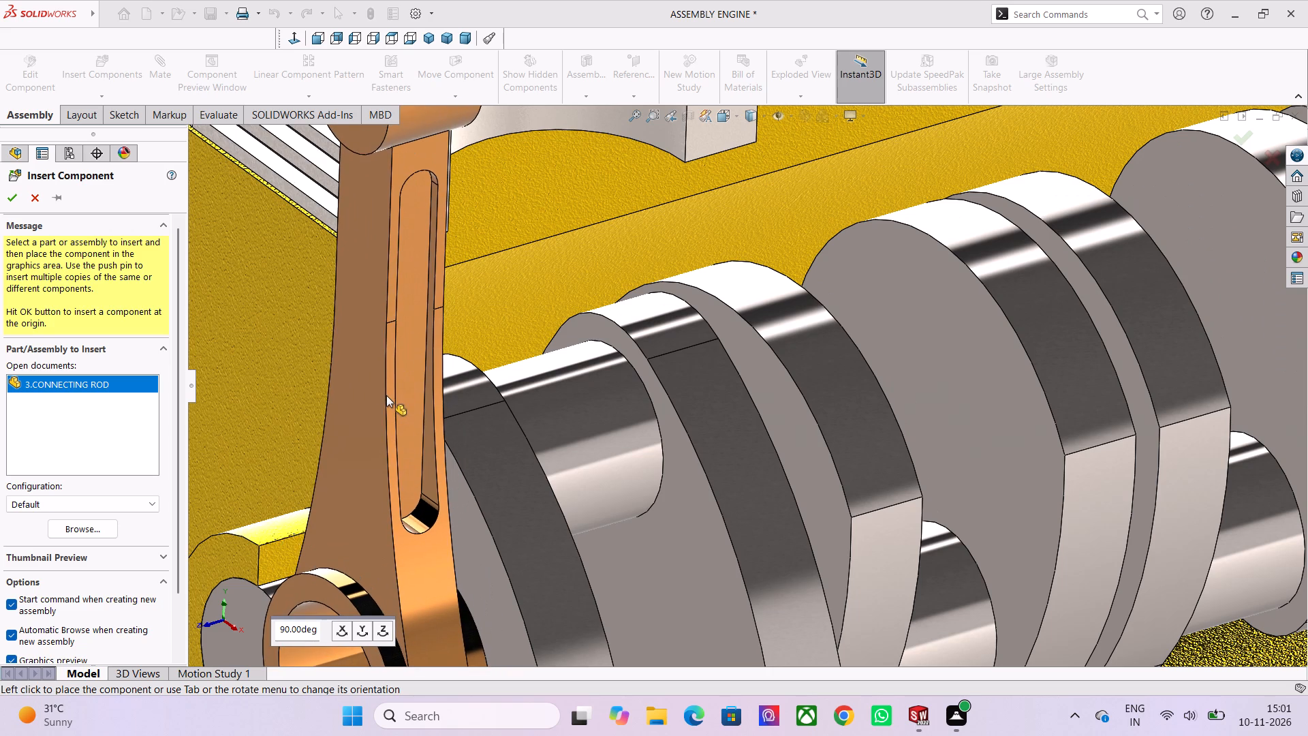
{"action": "scroll", "coordinate": [572, 216], "scroll_direction": "down", "scroll_amount": 3}
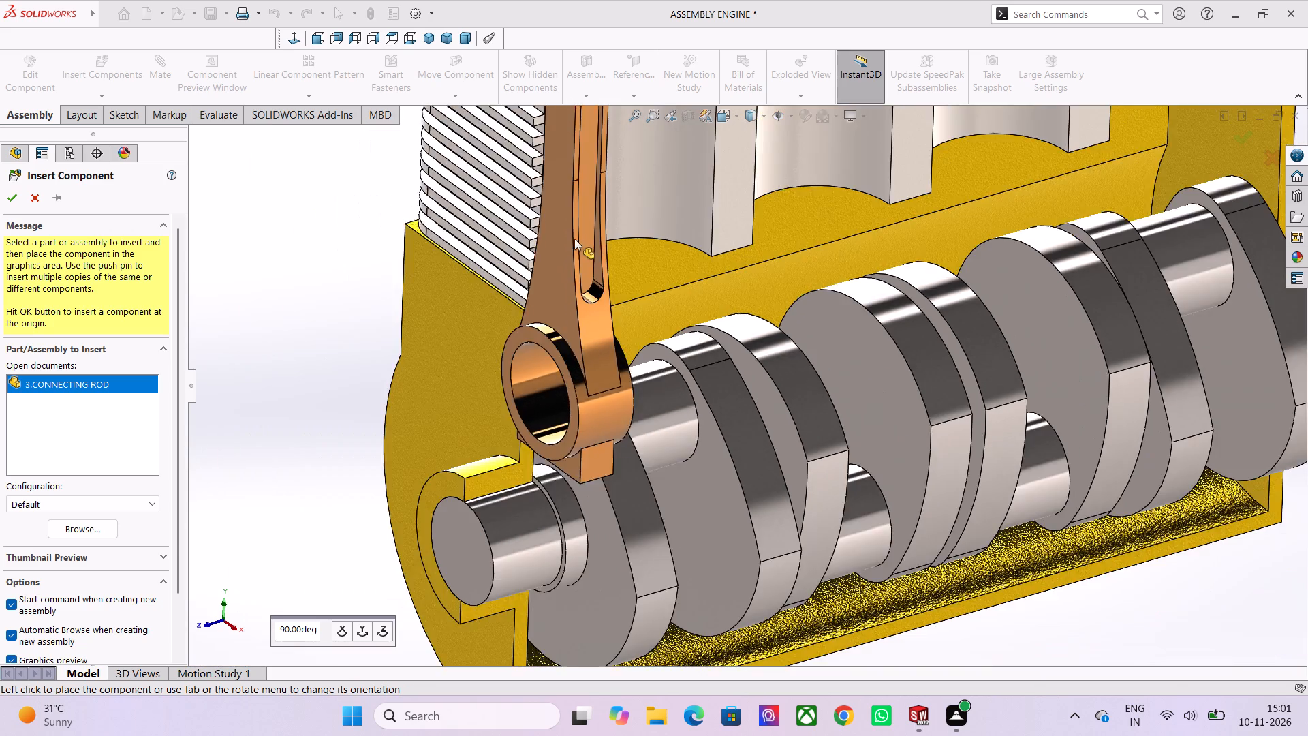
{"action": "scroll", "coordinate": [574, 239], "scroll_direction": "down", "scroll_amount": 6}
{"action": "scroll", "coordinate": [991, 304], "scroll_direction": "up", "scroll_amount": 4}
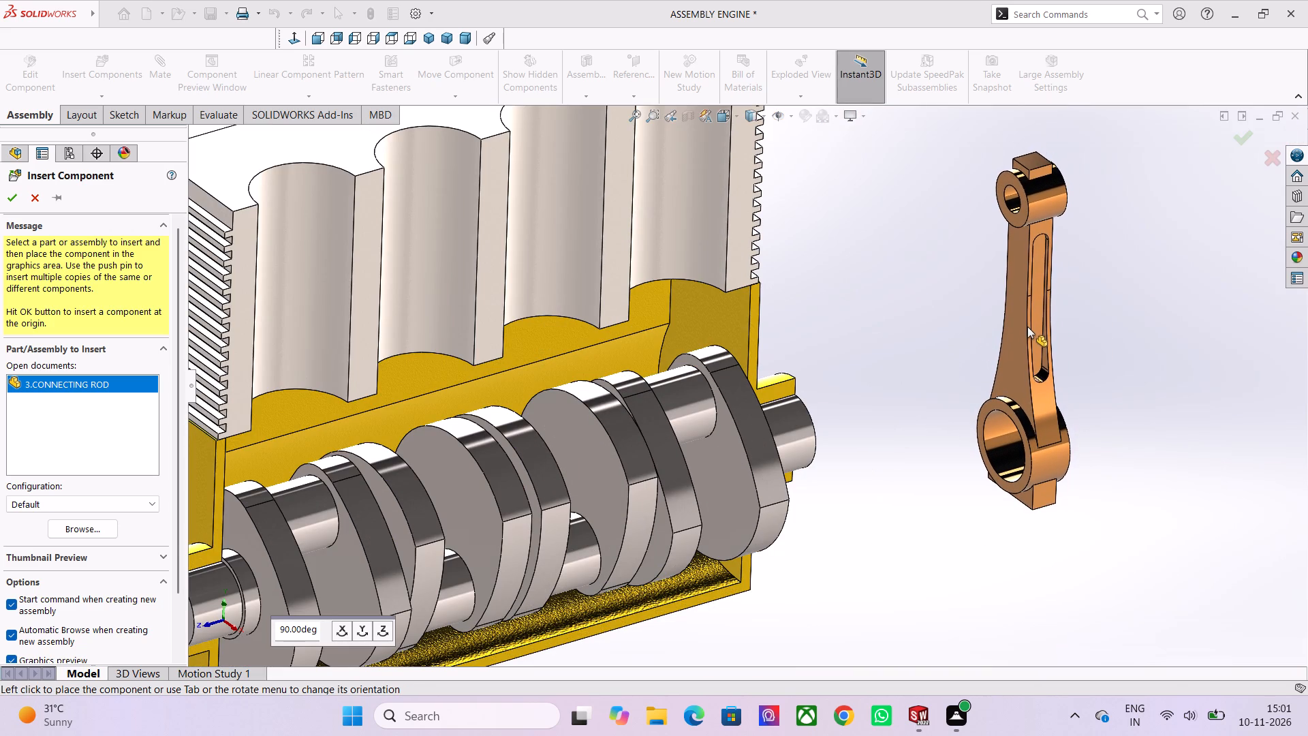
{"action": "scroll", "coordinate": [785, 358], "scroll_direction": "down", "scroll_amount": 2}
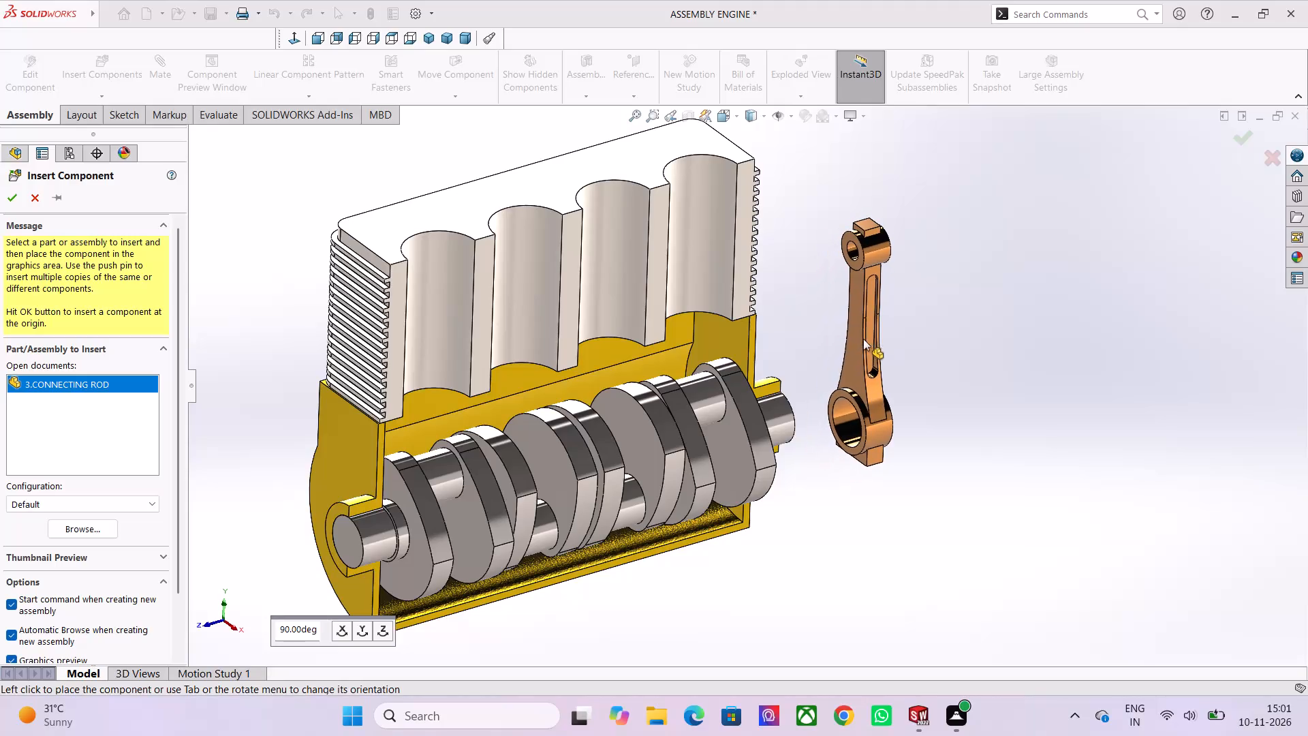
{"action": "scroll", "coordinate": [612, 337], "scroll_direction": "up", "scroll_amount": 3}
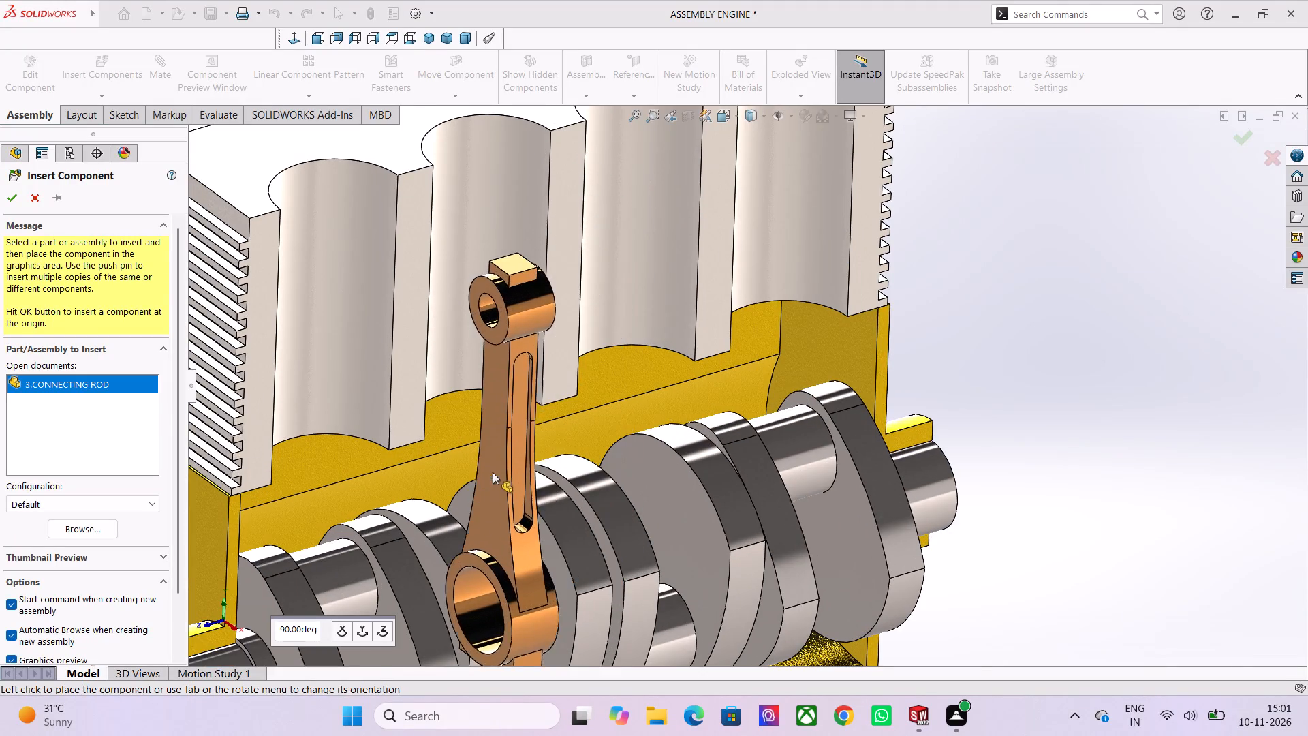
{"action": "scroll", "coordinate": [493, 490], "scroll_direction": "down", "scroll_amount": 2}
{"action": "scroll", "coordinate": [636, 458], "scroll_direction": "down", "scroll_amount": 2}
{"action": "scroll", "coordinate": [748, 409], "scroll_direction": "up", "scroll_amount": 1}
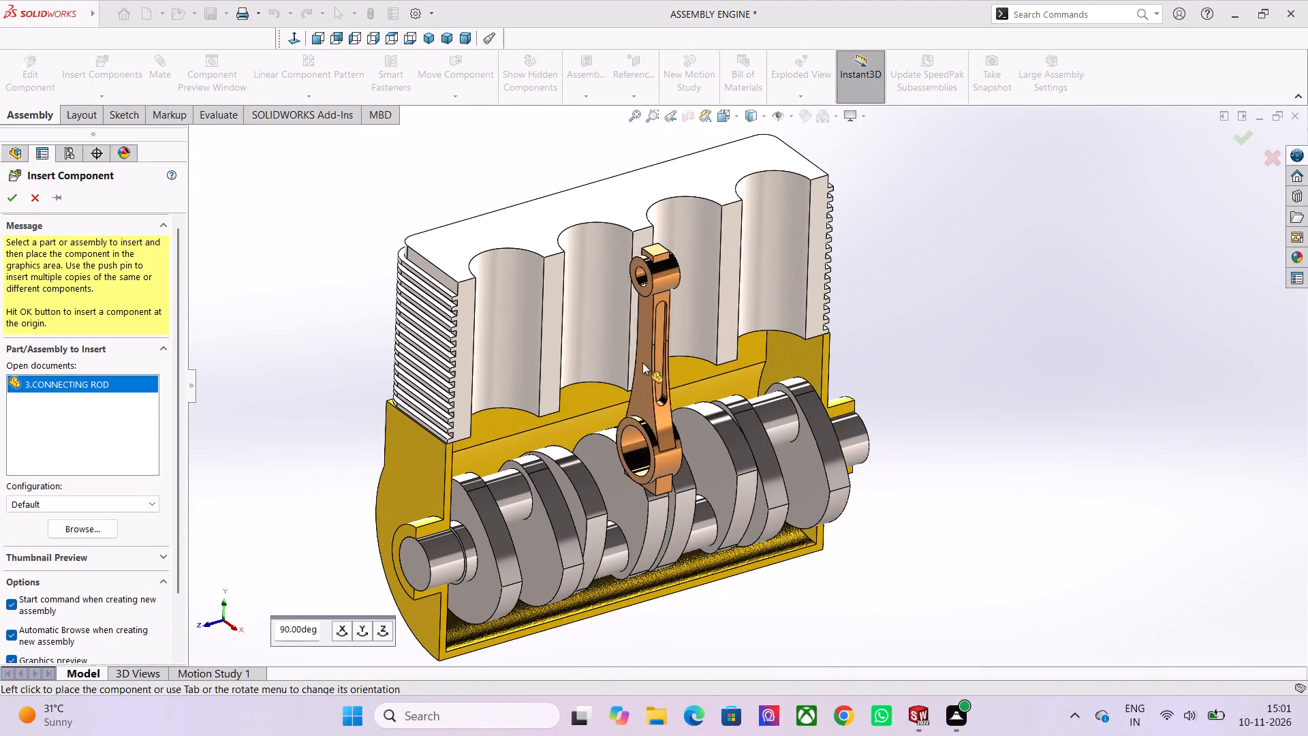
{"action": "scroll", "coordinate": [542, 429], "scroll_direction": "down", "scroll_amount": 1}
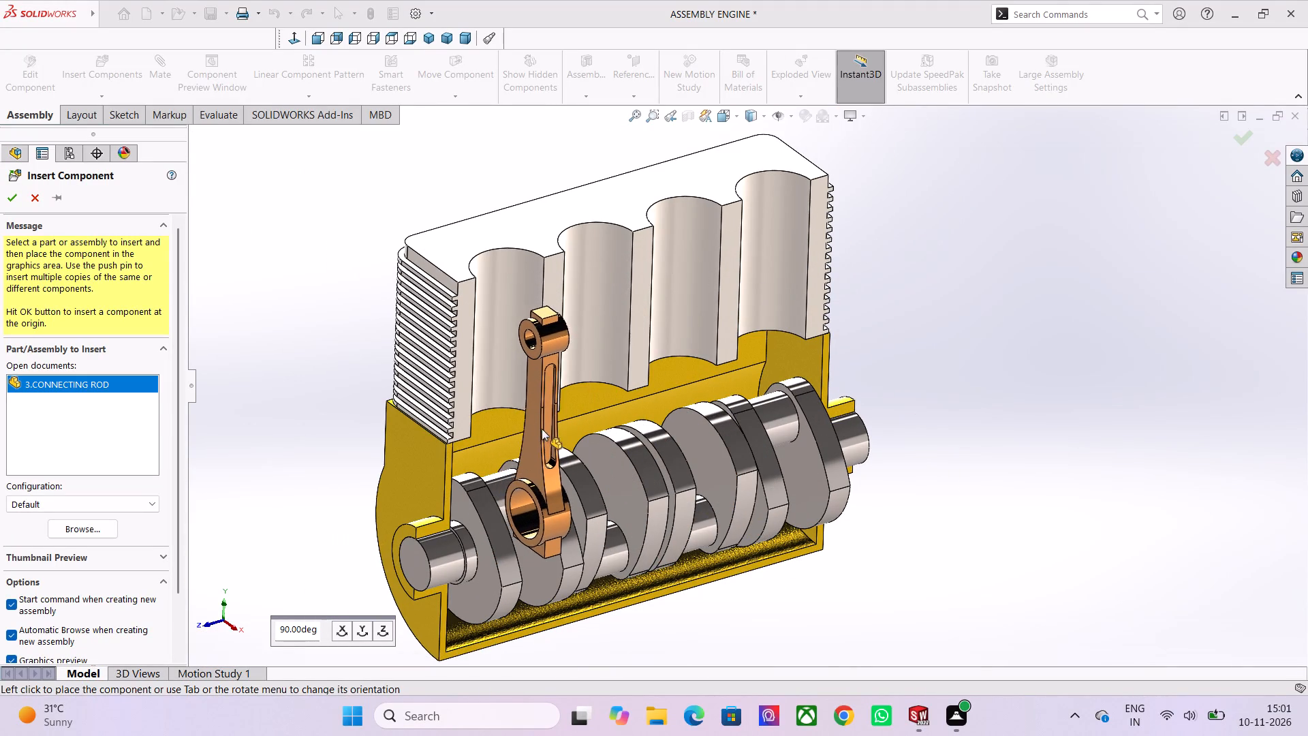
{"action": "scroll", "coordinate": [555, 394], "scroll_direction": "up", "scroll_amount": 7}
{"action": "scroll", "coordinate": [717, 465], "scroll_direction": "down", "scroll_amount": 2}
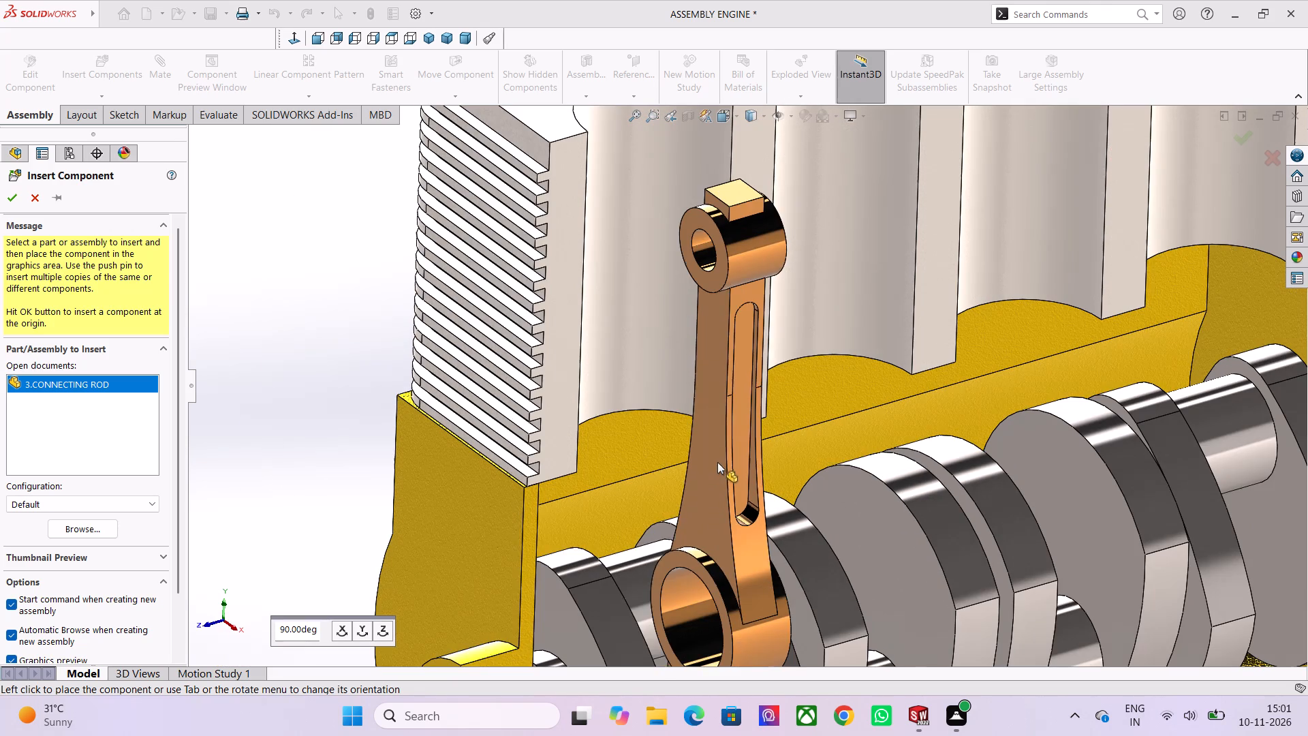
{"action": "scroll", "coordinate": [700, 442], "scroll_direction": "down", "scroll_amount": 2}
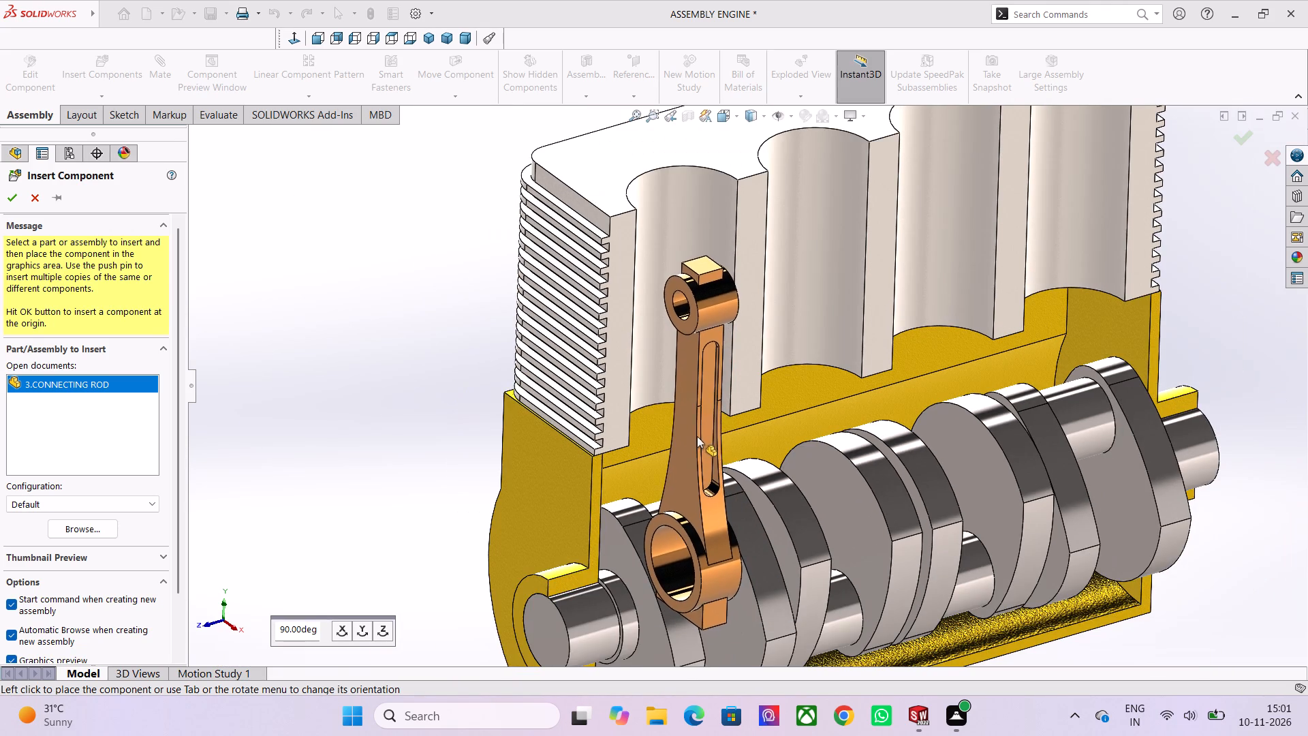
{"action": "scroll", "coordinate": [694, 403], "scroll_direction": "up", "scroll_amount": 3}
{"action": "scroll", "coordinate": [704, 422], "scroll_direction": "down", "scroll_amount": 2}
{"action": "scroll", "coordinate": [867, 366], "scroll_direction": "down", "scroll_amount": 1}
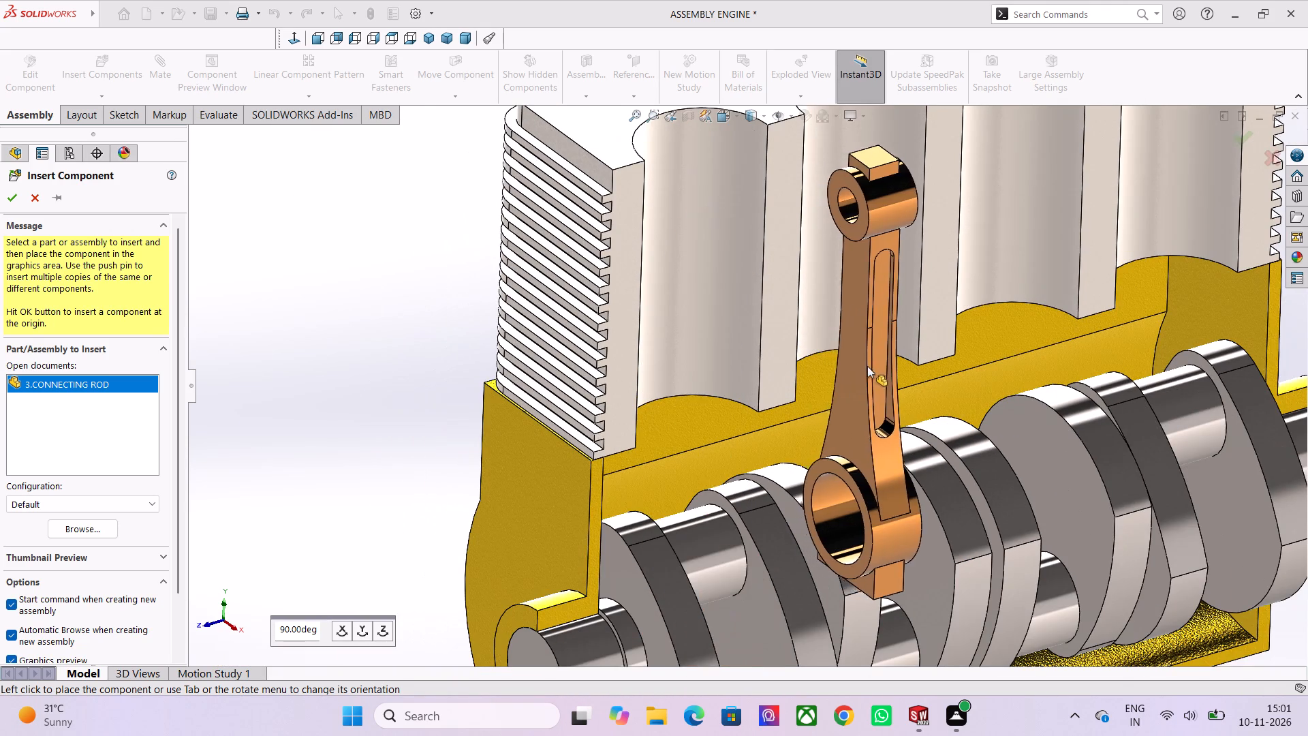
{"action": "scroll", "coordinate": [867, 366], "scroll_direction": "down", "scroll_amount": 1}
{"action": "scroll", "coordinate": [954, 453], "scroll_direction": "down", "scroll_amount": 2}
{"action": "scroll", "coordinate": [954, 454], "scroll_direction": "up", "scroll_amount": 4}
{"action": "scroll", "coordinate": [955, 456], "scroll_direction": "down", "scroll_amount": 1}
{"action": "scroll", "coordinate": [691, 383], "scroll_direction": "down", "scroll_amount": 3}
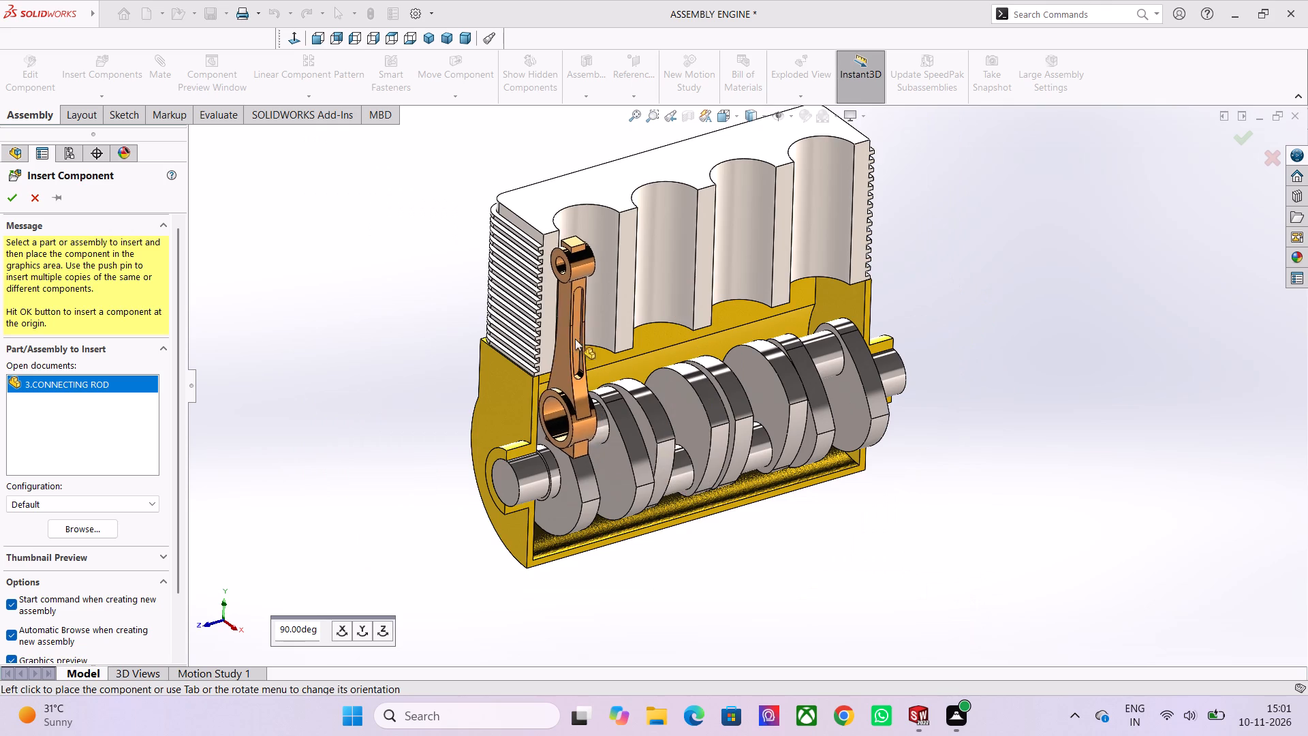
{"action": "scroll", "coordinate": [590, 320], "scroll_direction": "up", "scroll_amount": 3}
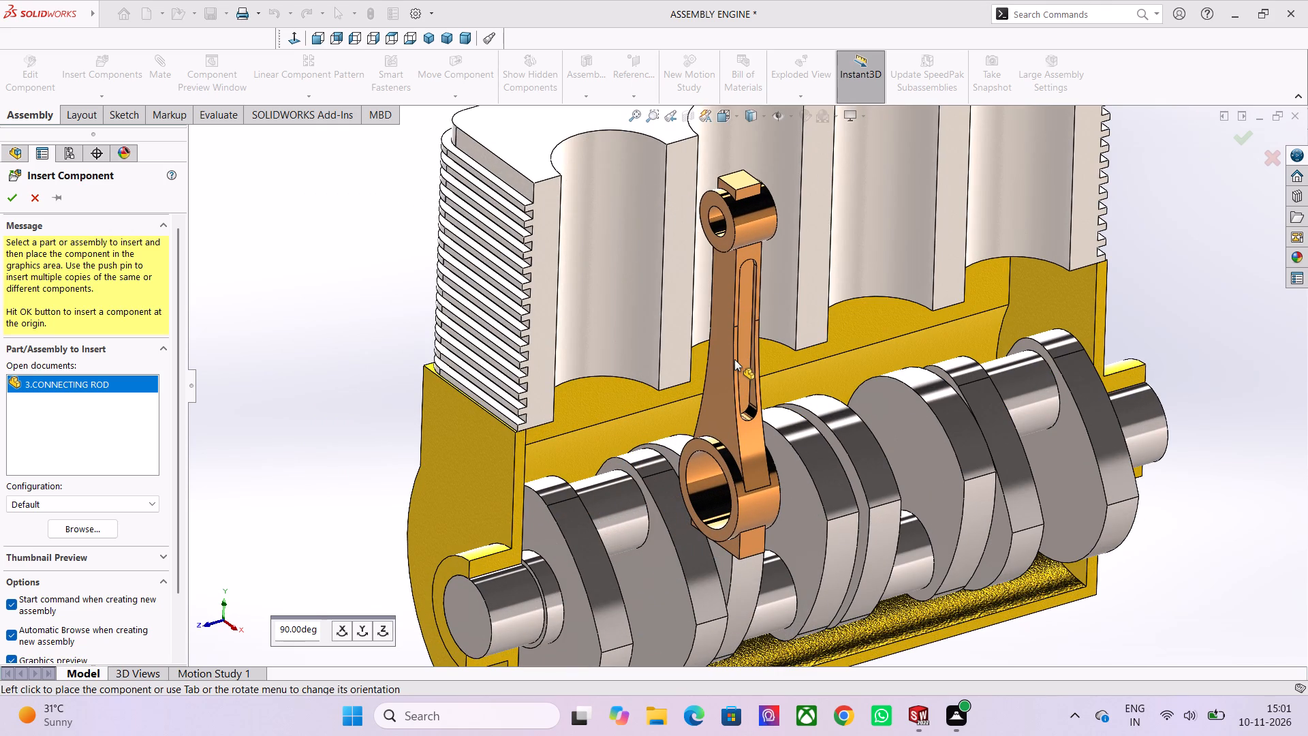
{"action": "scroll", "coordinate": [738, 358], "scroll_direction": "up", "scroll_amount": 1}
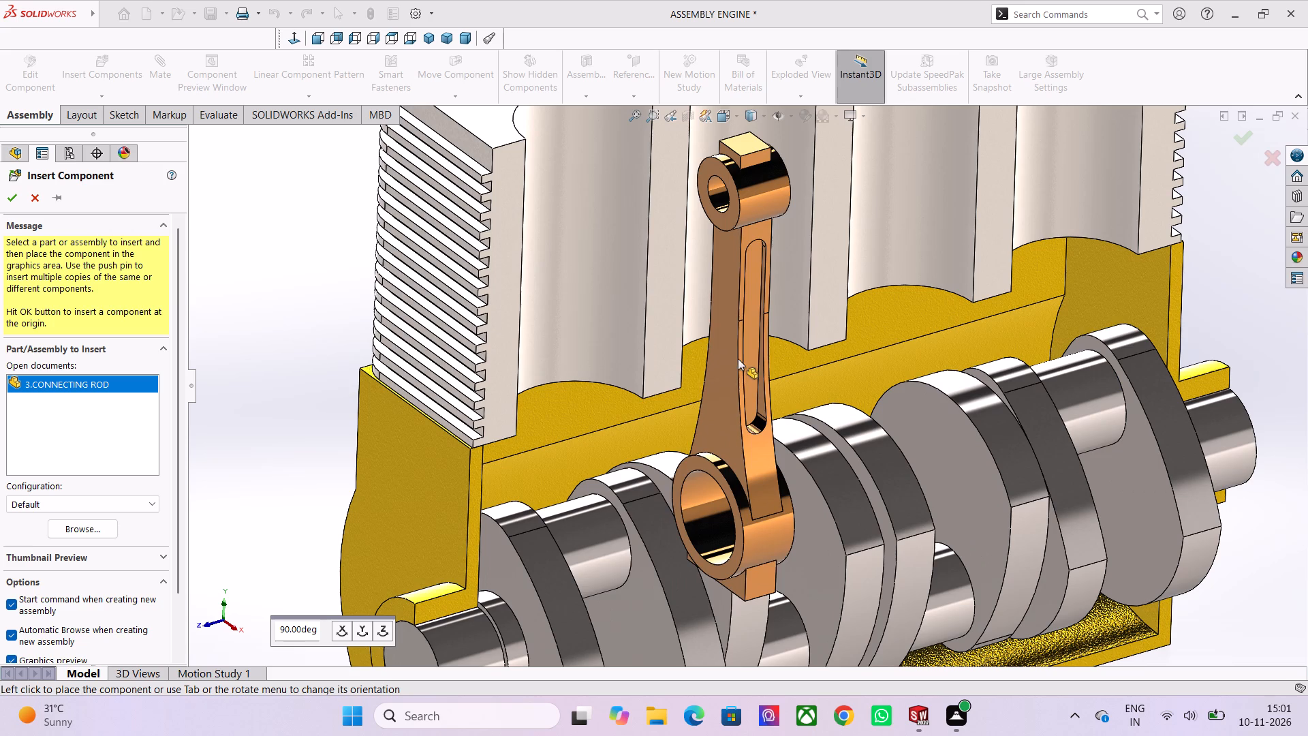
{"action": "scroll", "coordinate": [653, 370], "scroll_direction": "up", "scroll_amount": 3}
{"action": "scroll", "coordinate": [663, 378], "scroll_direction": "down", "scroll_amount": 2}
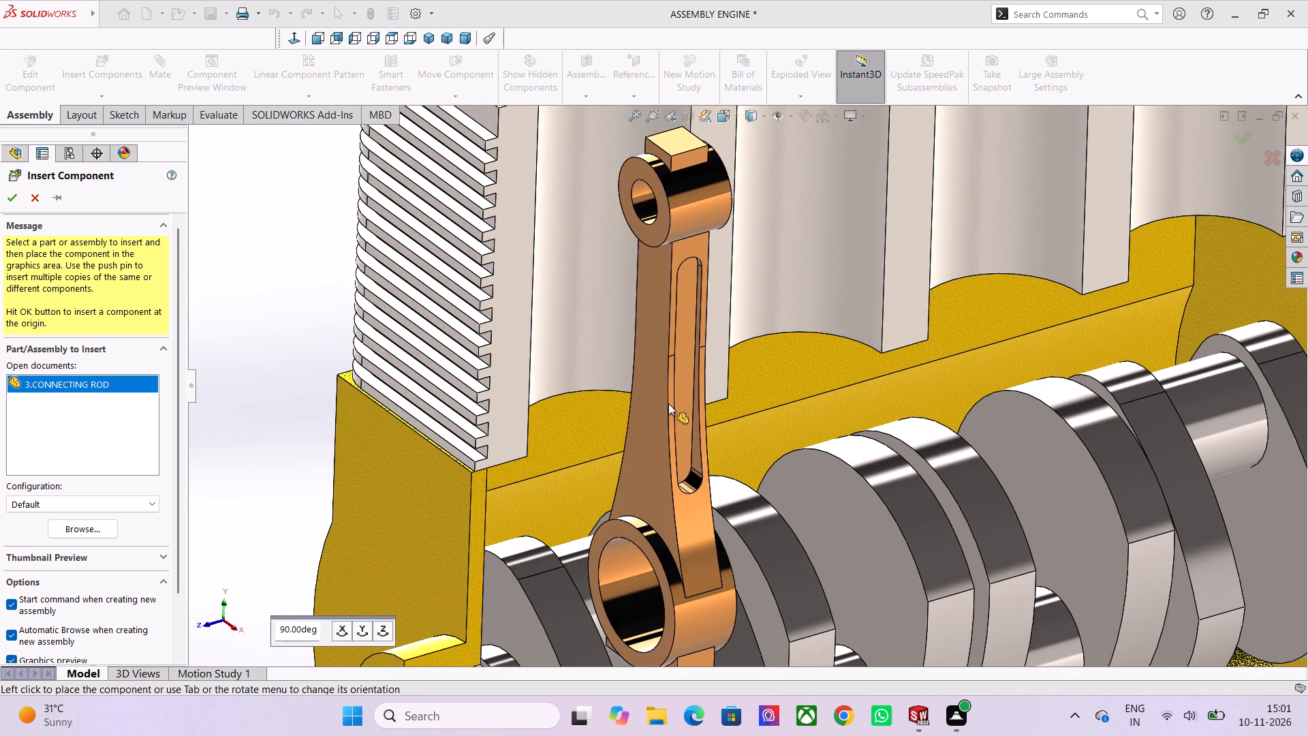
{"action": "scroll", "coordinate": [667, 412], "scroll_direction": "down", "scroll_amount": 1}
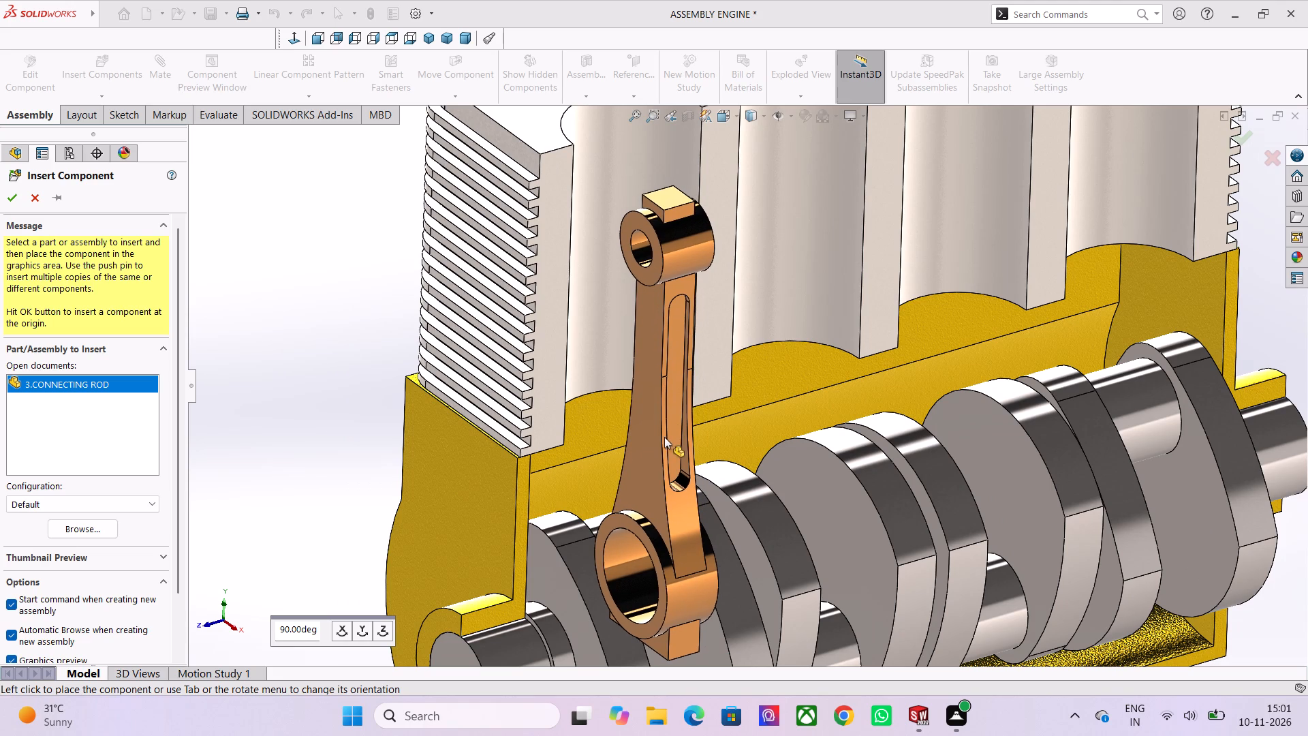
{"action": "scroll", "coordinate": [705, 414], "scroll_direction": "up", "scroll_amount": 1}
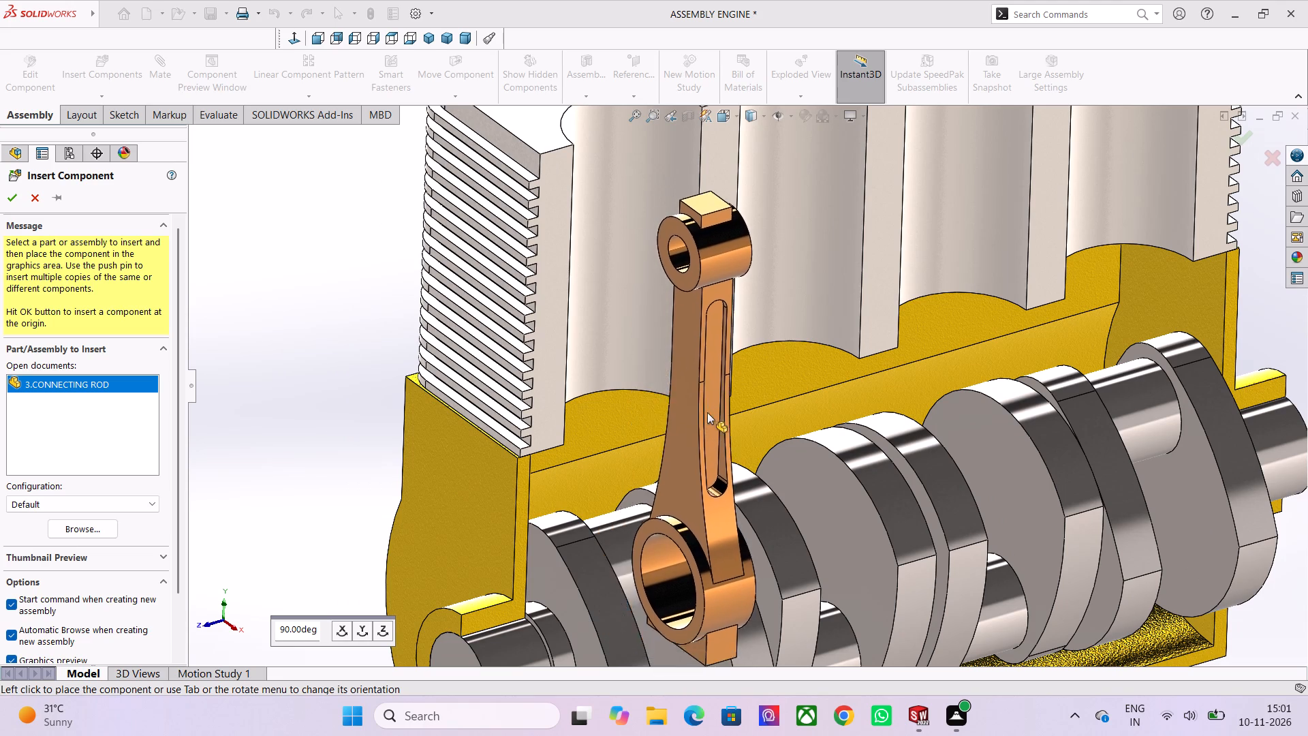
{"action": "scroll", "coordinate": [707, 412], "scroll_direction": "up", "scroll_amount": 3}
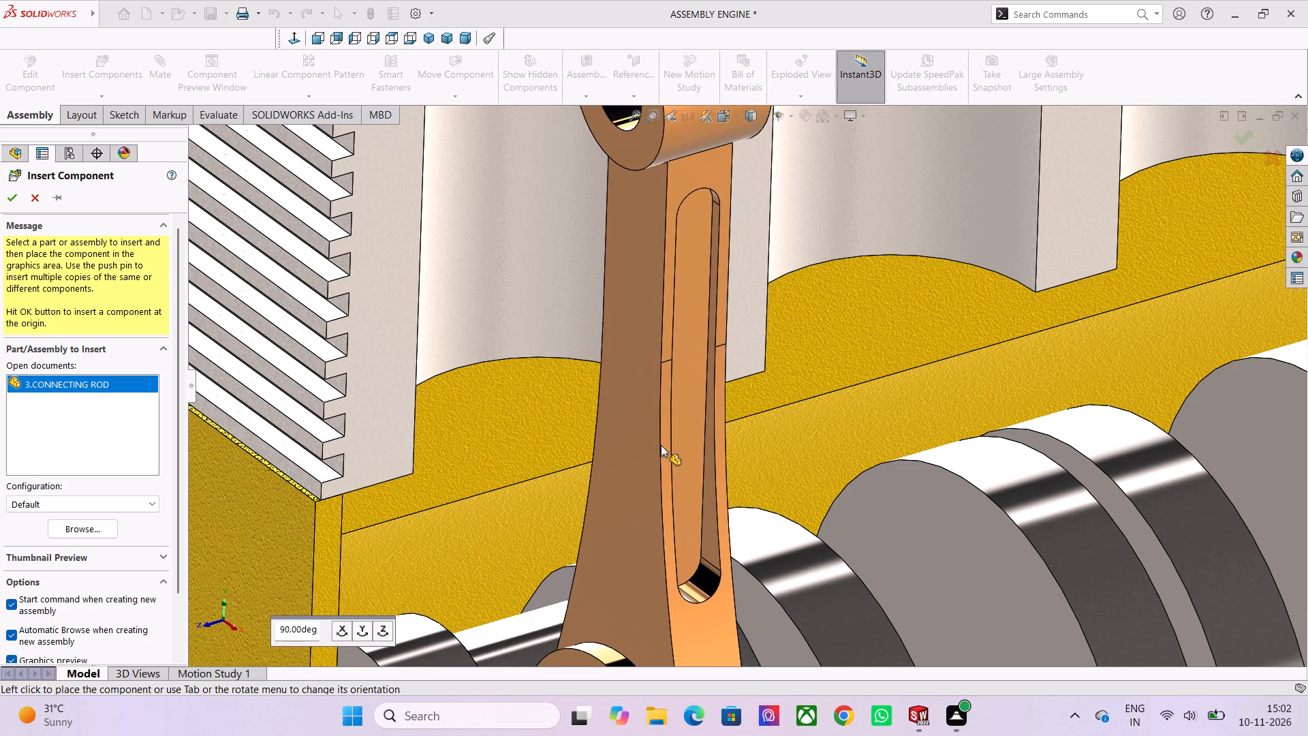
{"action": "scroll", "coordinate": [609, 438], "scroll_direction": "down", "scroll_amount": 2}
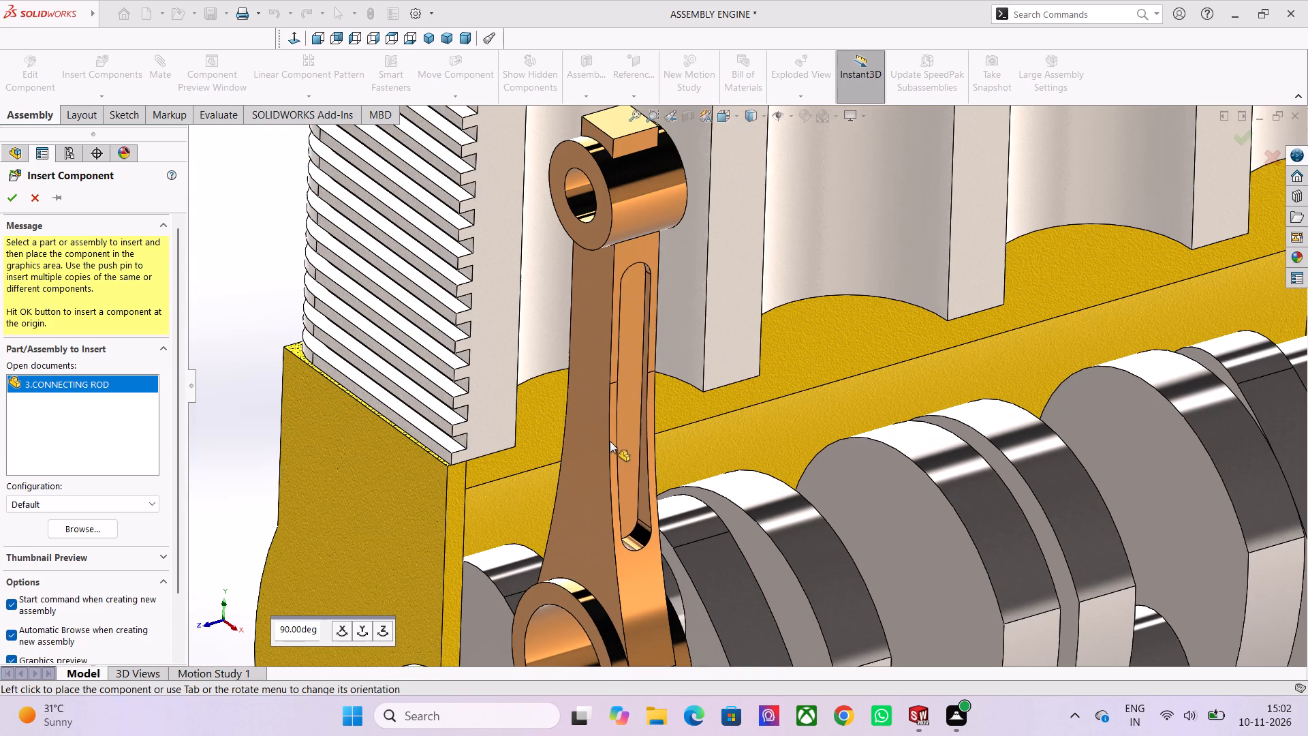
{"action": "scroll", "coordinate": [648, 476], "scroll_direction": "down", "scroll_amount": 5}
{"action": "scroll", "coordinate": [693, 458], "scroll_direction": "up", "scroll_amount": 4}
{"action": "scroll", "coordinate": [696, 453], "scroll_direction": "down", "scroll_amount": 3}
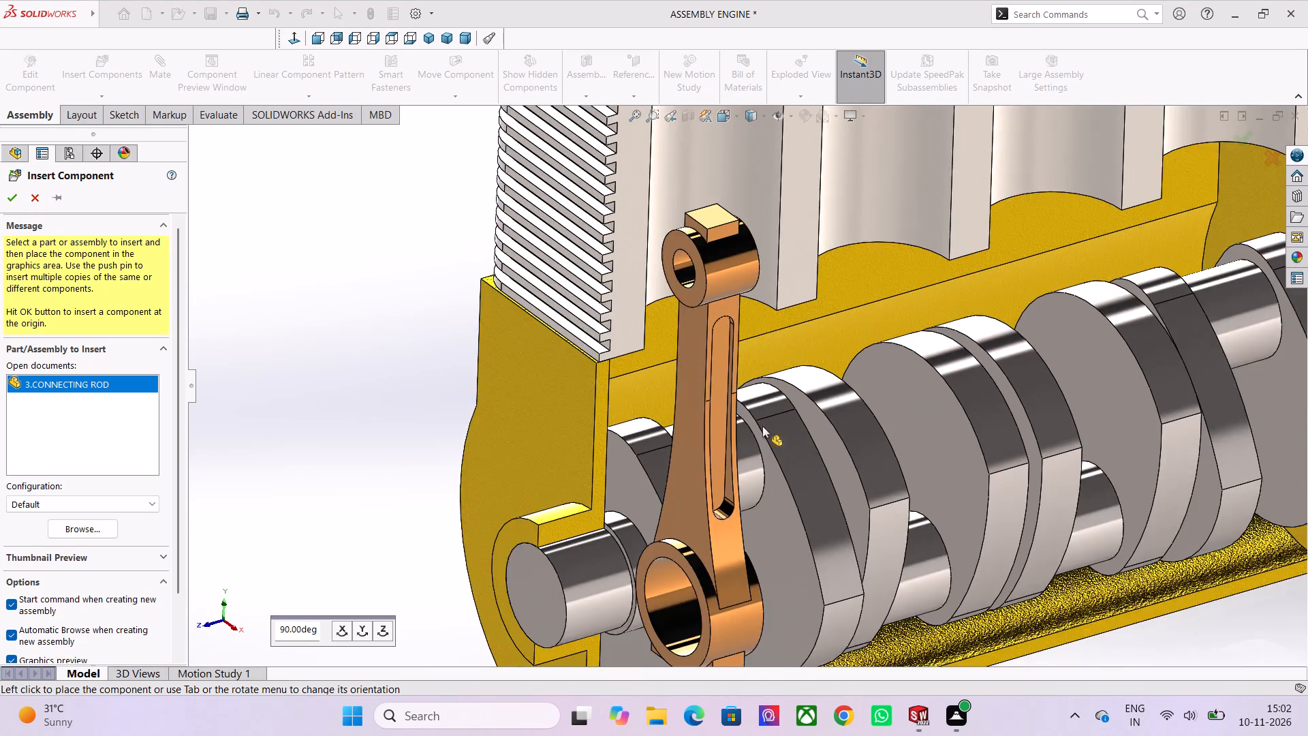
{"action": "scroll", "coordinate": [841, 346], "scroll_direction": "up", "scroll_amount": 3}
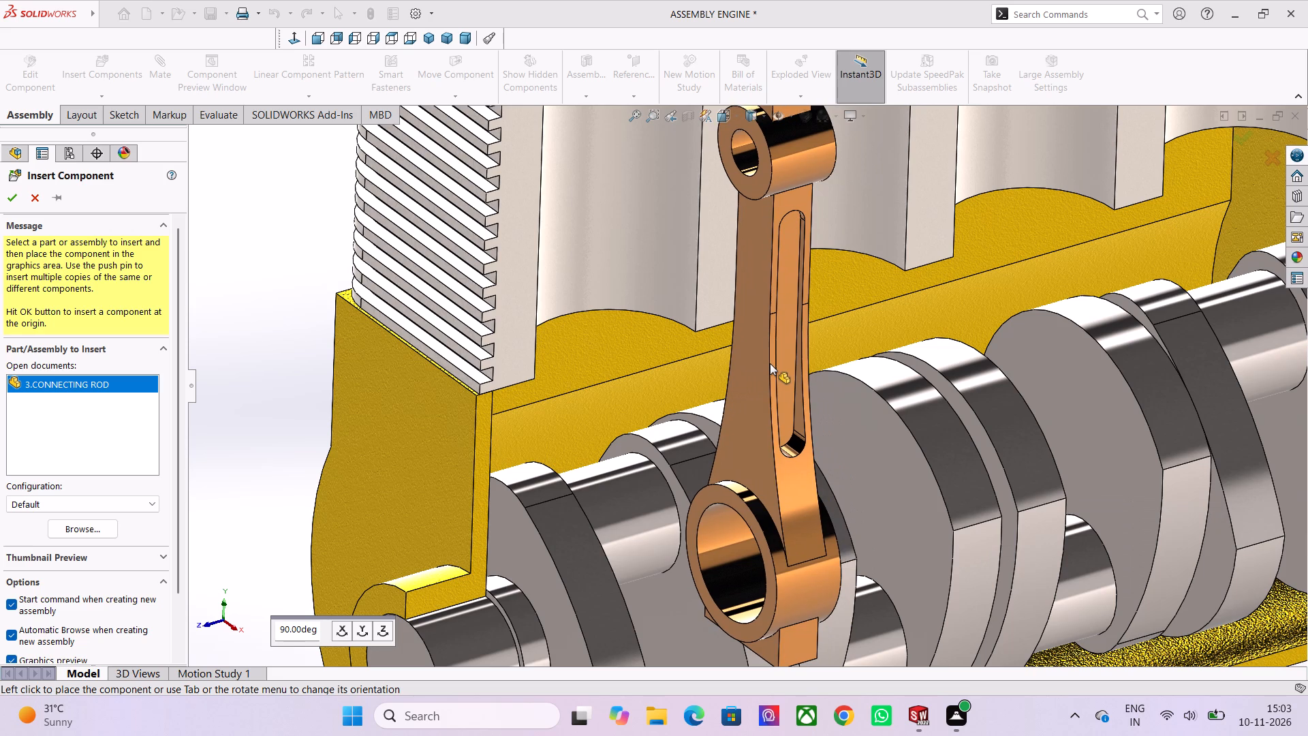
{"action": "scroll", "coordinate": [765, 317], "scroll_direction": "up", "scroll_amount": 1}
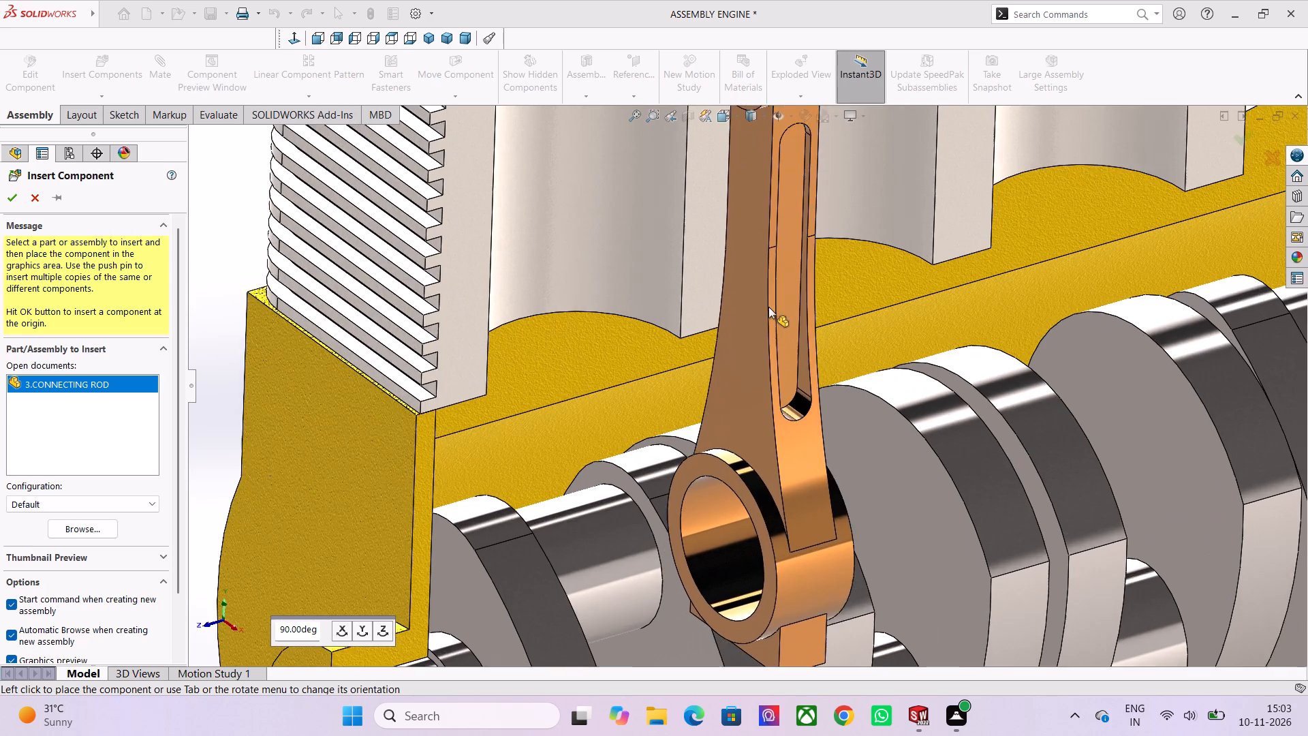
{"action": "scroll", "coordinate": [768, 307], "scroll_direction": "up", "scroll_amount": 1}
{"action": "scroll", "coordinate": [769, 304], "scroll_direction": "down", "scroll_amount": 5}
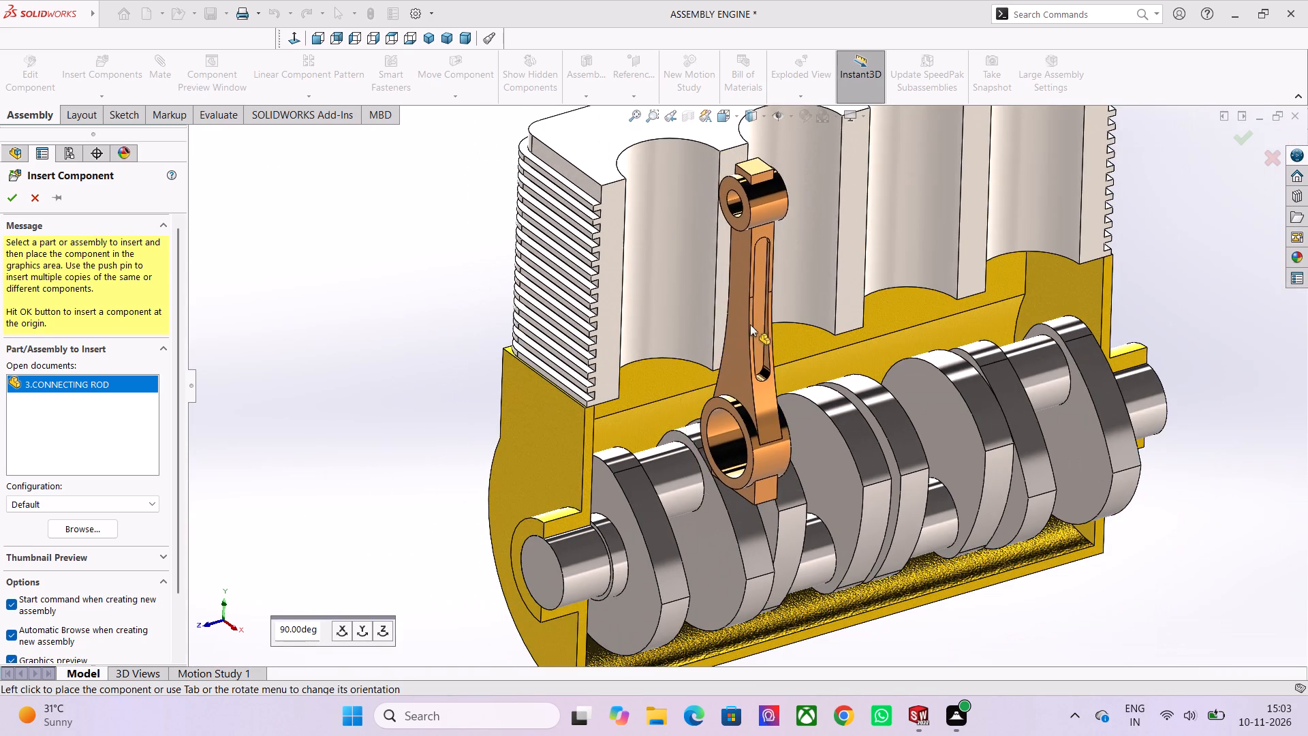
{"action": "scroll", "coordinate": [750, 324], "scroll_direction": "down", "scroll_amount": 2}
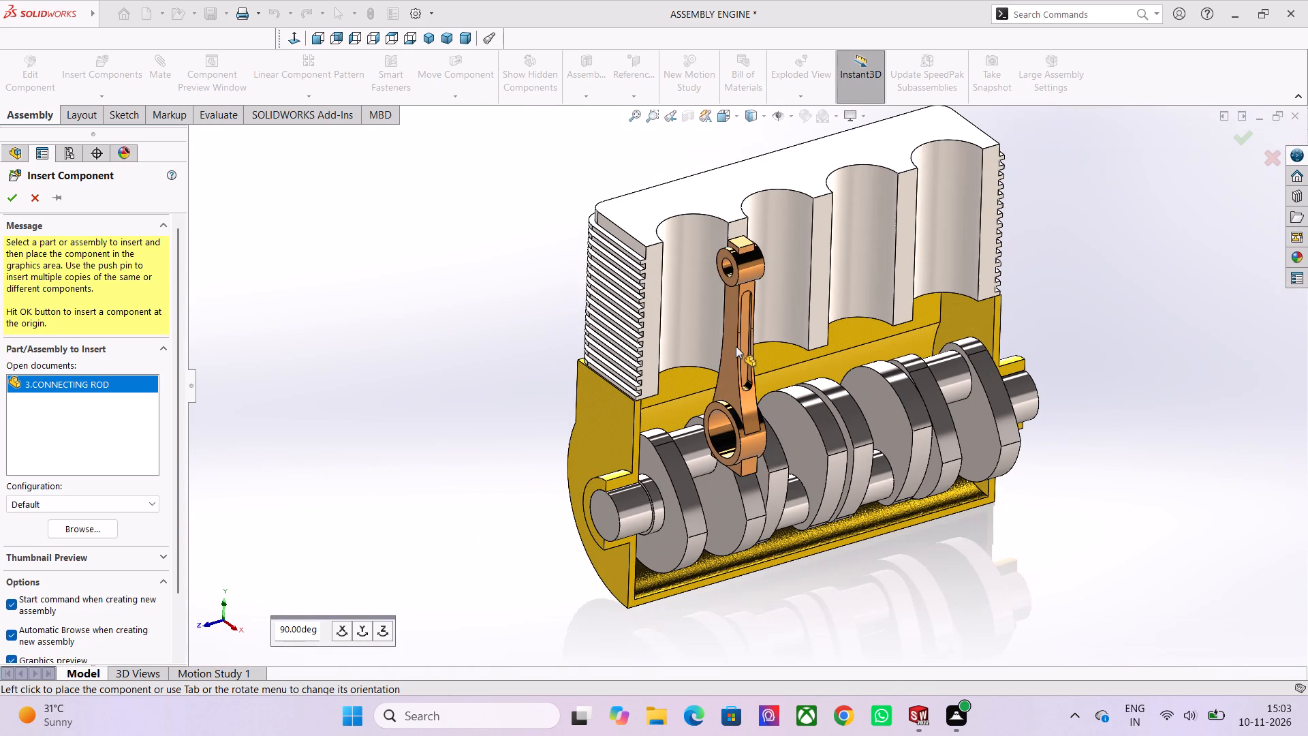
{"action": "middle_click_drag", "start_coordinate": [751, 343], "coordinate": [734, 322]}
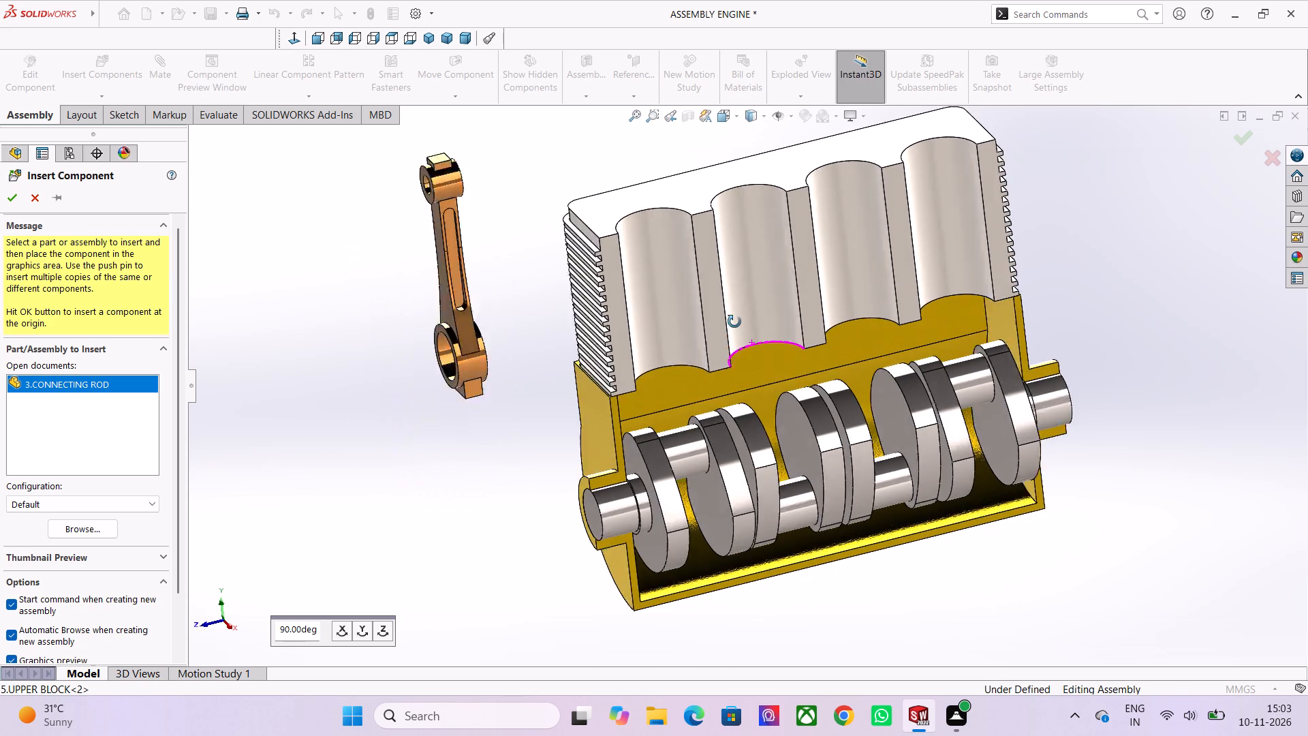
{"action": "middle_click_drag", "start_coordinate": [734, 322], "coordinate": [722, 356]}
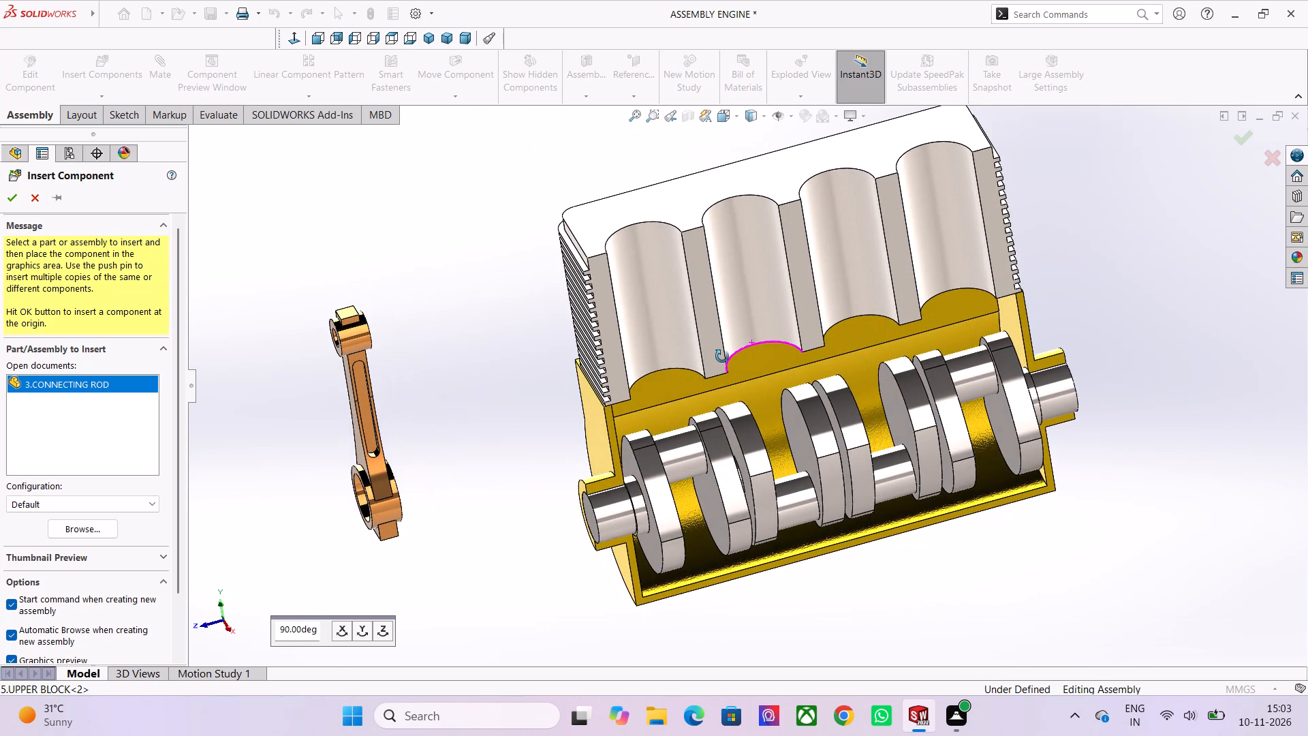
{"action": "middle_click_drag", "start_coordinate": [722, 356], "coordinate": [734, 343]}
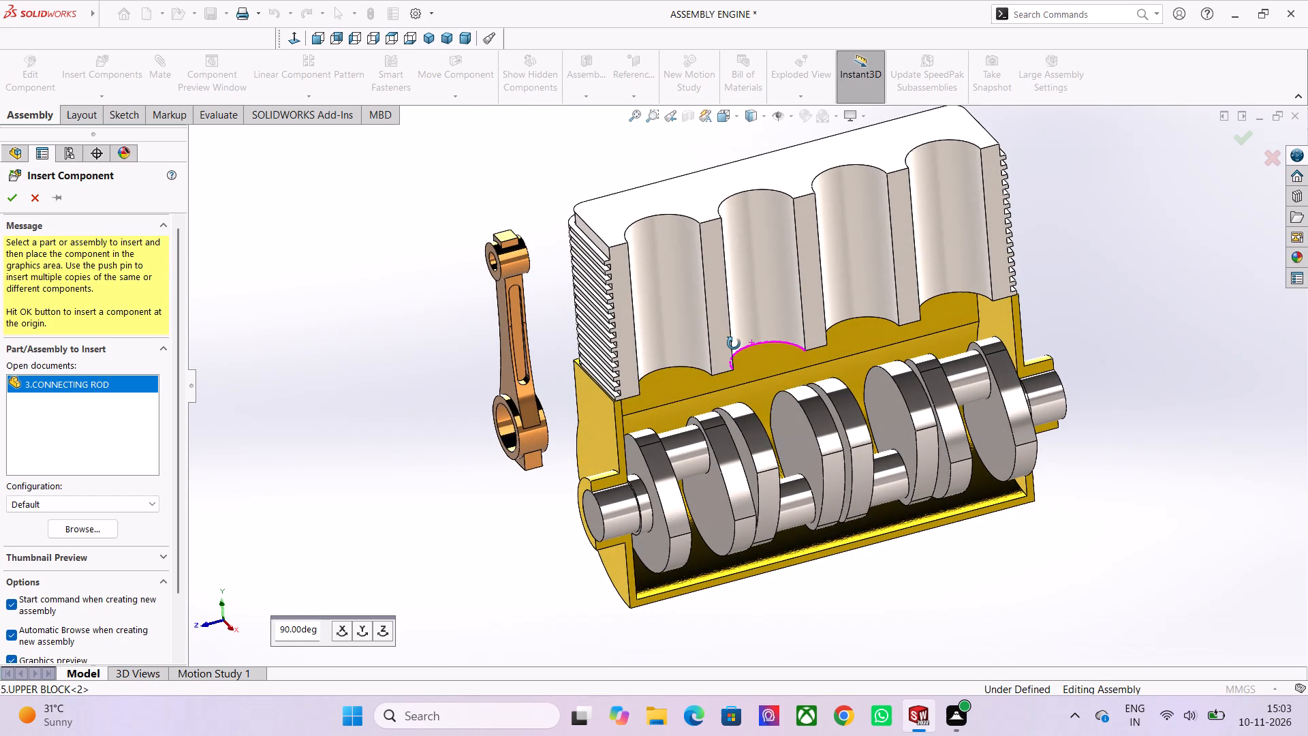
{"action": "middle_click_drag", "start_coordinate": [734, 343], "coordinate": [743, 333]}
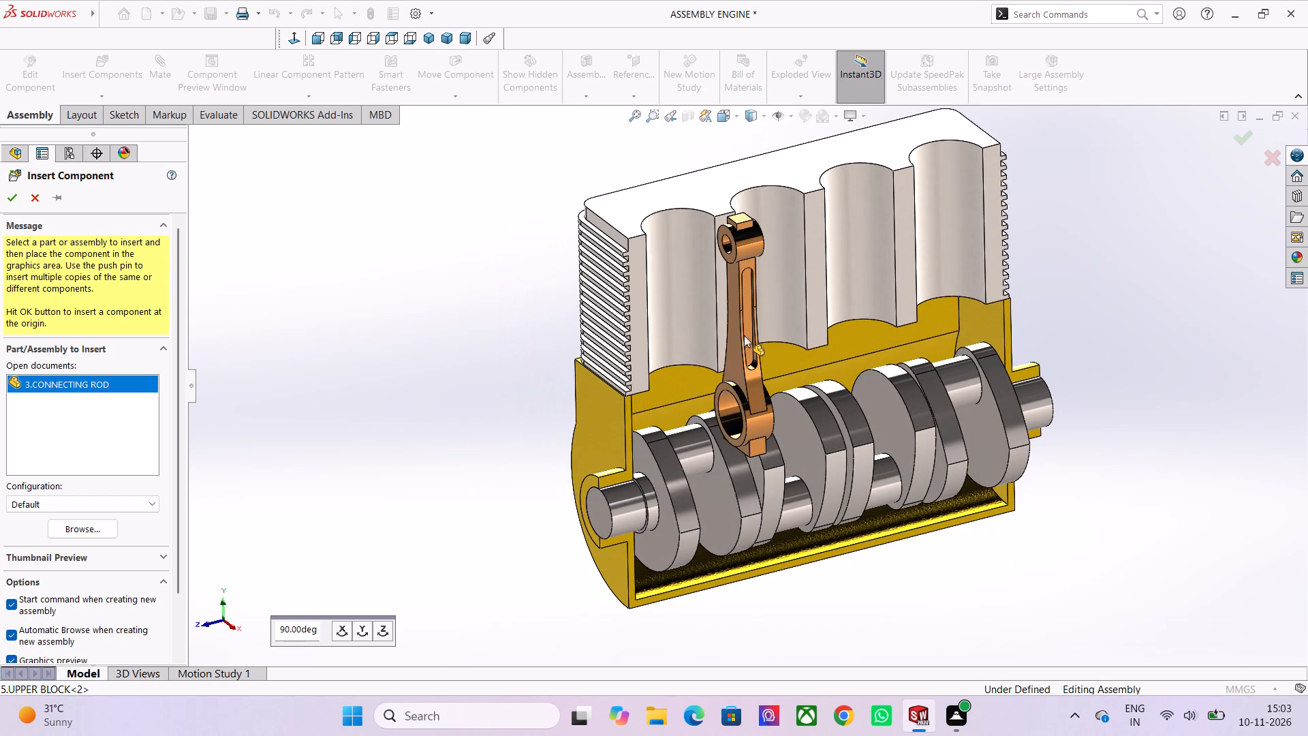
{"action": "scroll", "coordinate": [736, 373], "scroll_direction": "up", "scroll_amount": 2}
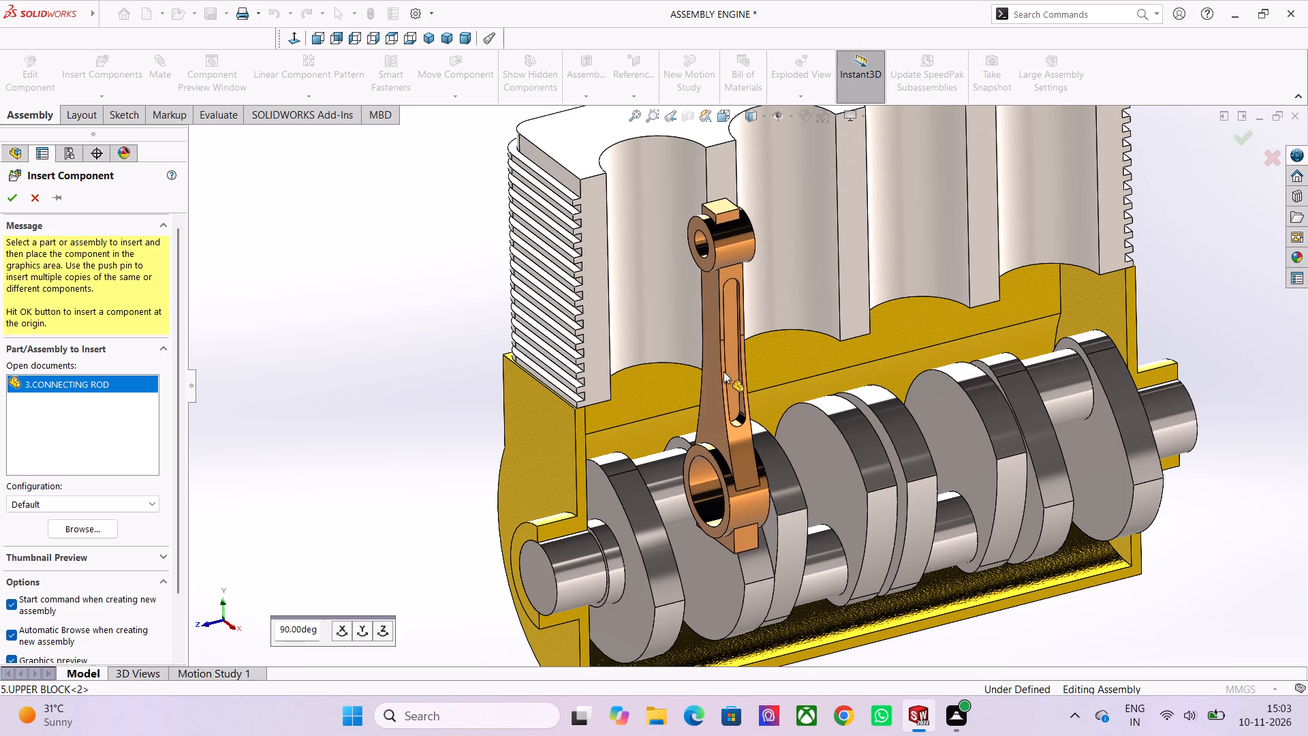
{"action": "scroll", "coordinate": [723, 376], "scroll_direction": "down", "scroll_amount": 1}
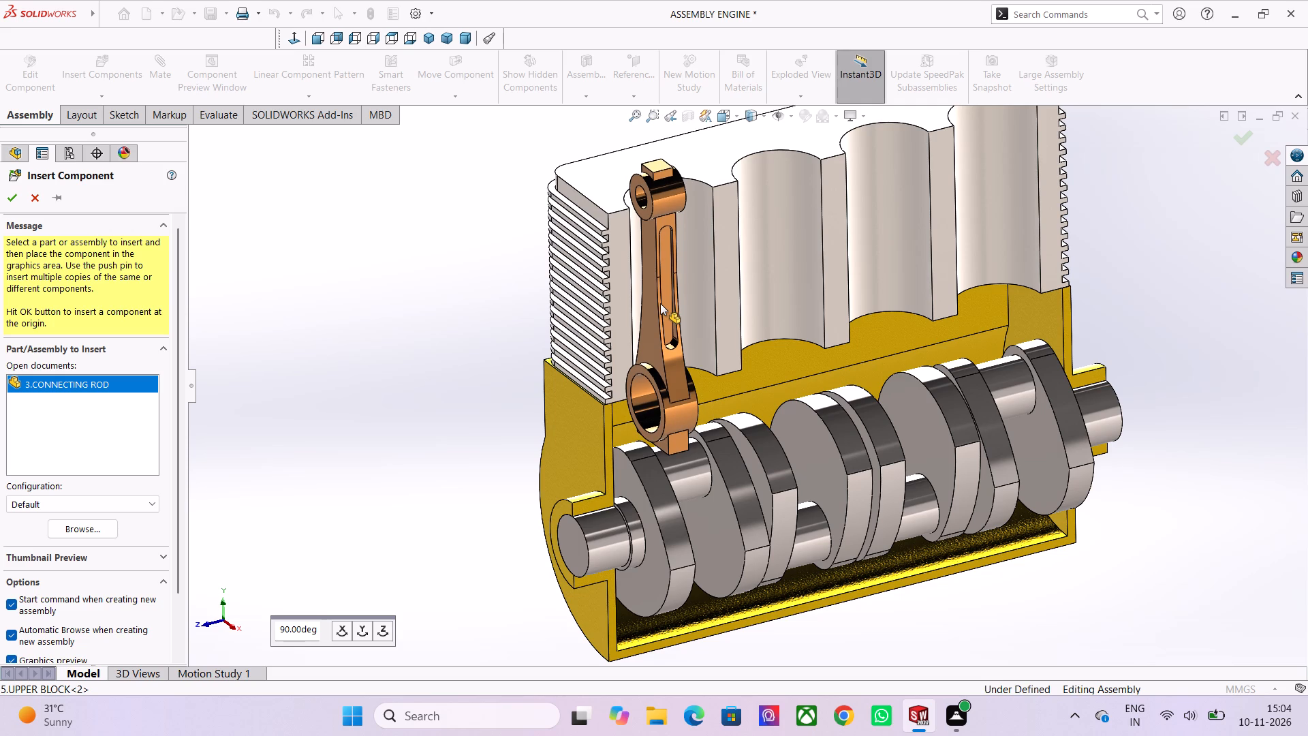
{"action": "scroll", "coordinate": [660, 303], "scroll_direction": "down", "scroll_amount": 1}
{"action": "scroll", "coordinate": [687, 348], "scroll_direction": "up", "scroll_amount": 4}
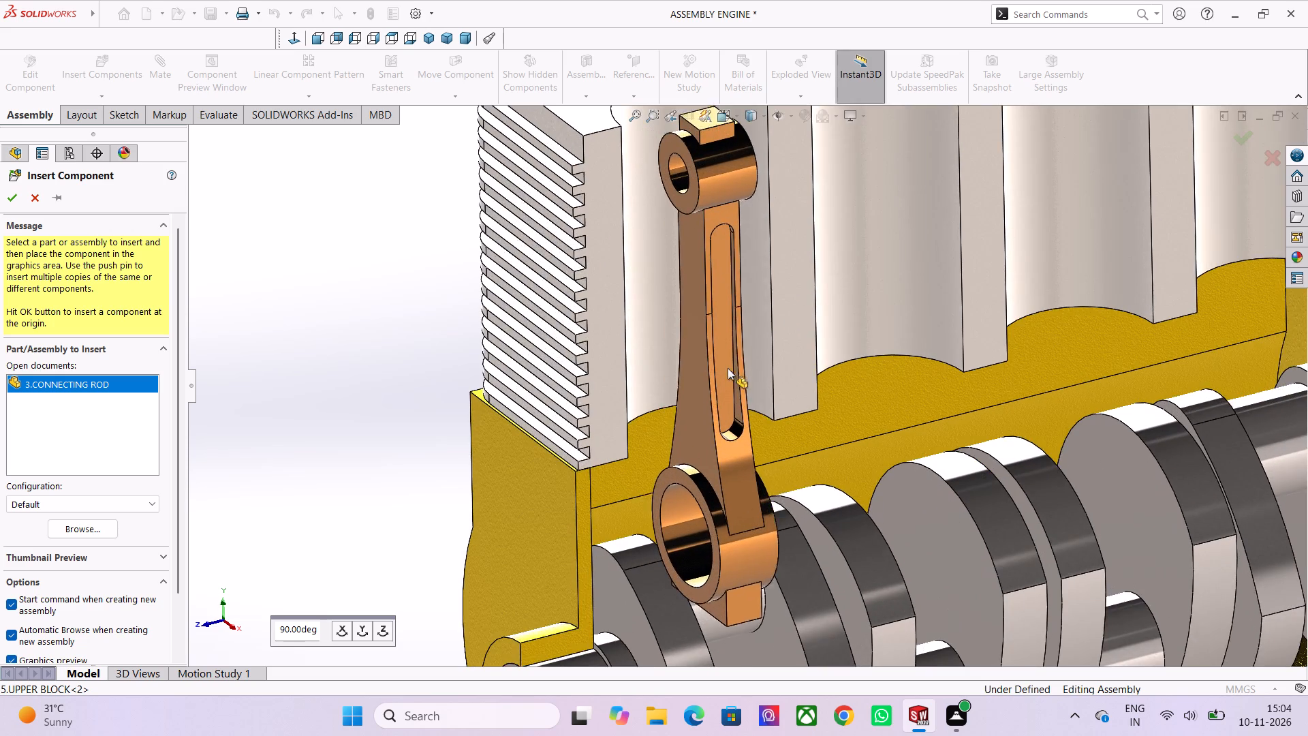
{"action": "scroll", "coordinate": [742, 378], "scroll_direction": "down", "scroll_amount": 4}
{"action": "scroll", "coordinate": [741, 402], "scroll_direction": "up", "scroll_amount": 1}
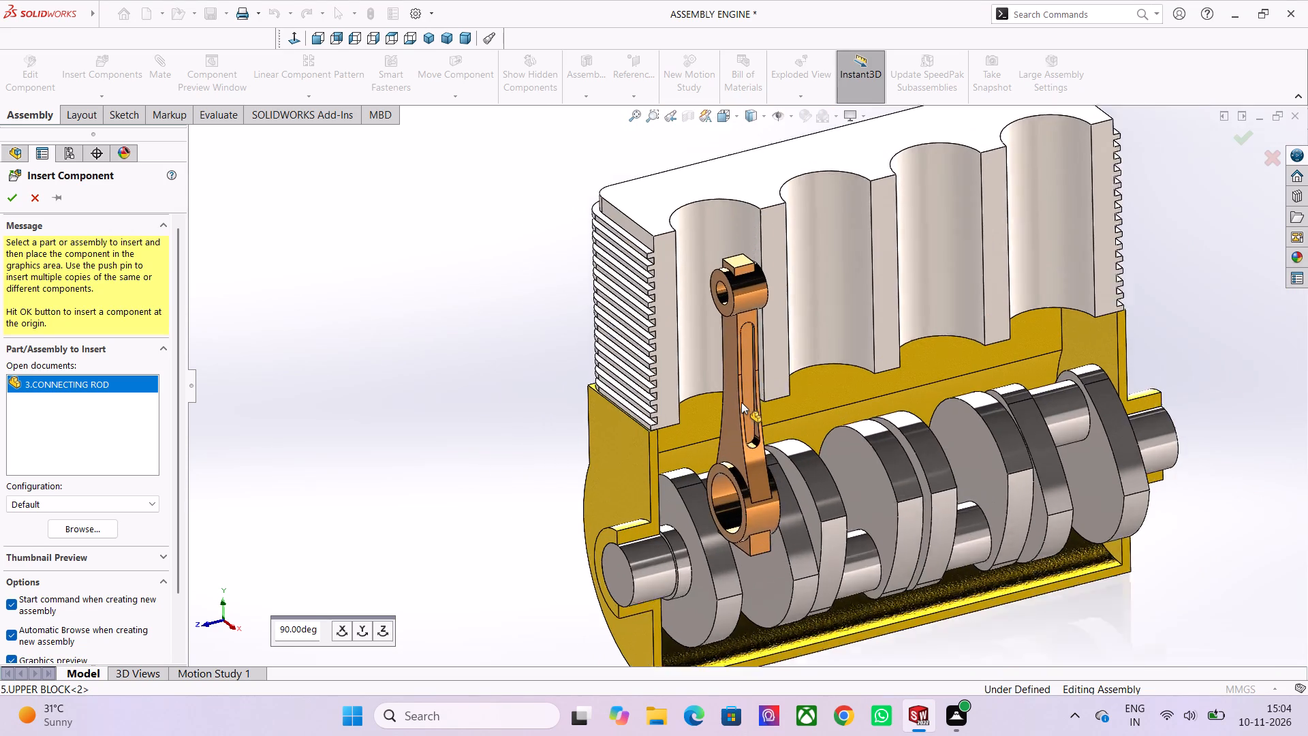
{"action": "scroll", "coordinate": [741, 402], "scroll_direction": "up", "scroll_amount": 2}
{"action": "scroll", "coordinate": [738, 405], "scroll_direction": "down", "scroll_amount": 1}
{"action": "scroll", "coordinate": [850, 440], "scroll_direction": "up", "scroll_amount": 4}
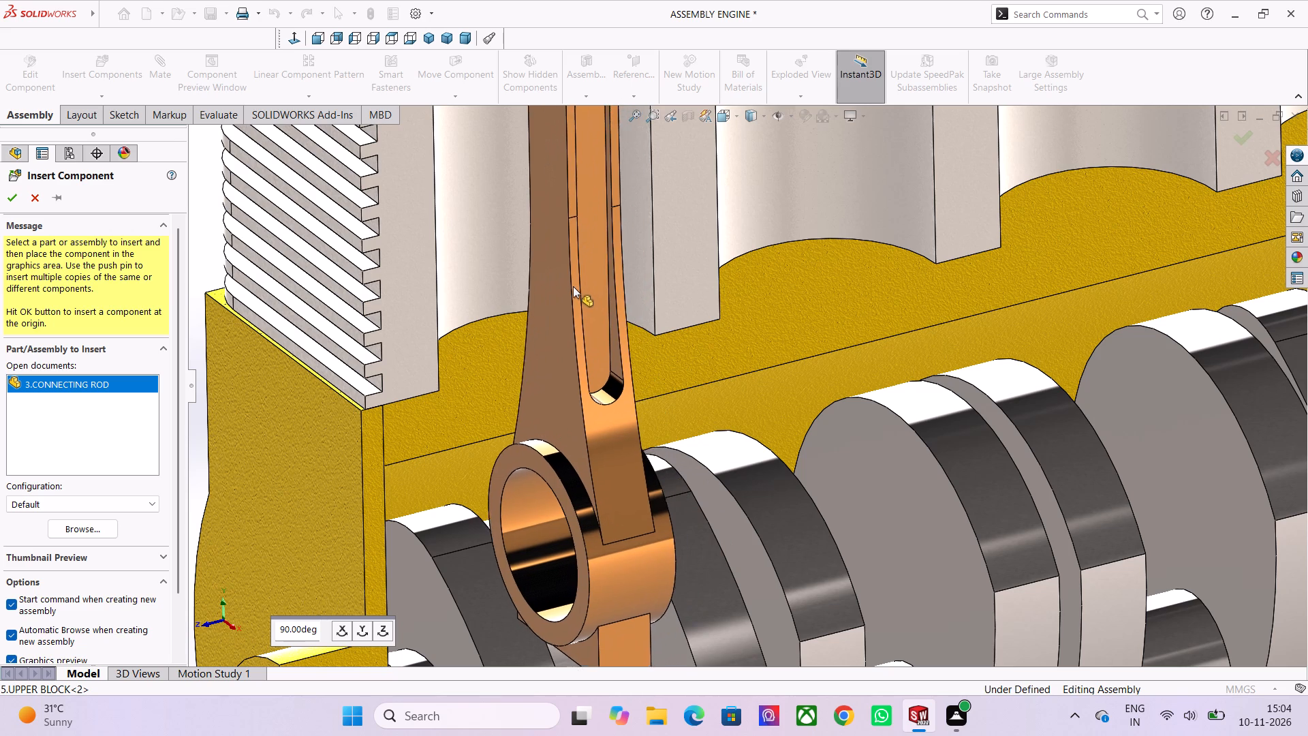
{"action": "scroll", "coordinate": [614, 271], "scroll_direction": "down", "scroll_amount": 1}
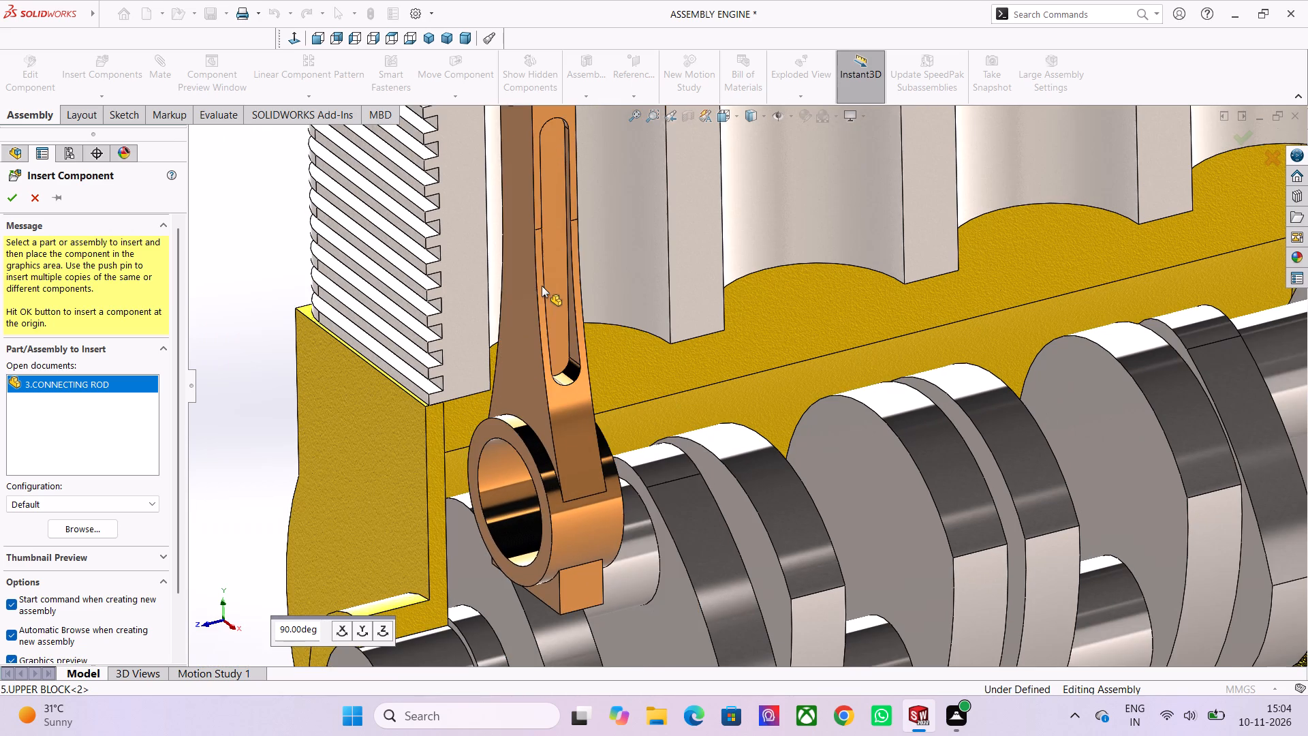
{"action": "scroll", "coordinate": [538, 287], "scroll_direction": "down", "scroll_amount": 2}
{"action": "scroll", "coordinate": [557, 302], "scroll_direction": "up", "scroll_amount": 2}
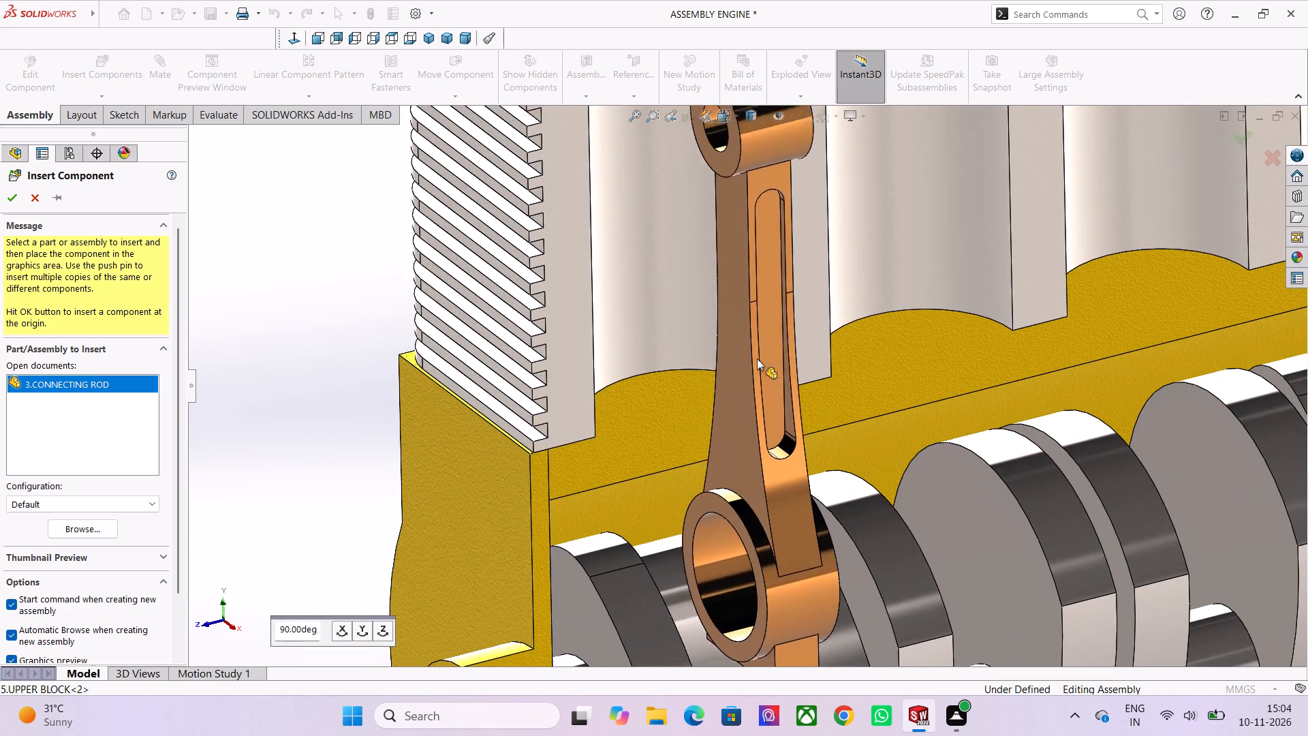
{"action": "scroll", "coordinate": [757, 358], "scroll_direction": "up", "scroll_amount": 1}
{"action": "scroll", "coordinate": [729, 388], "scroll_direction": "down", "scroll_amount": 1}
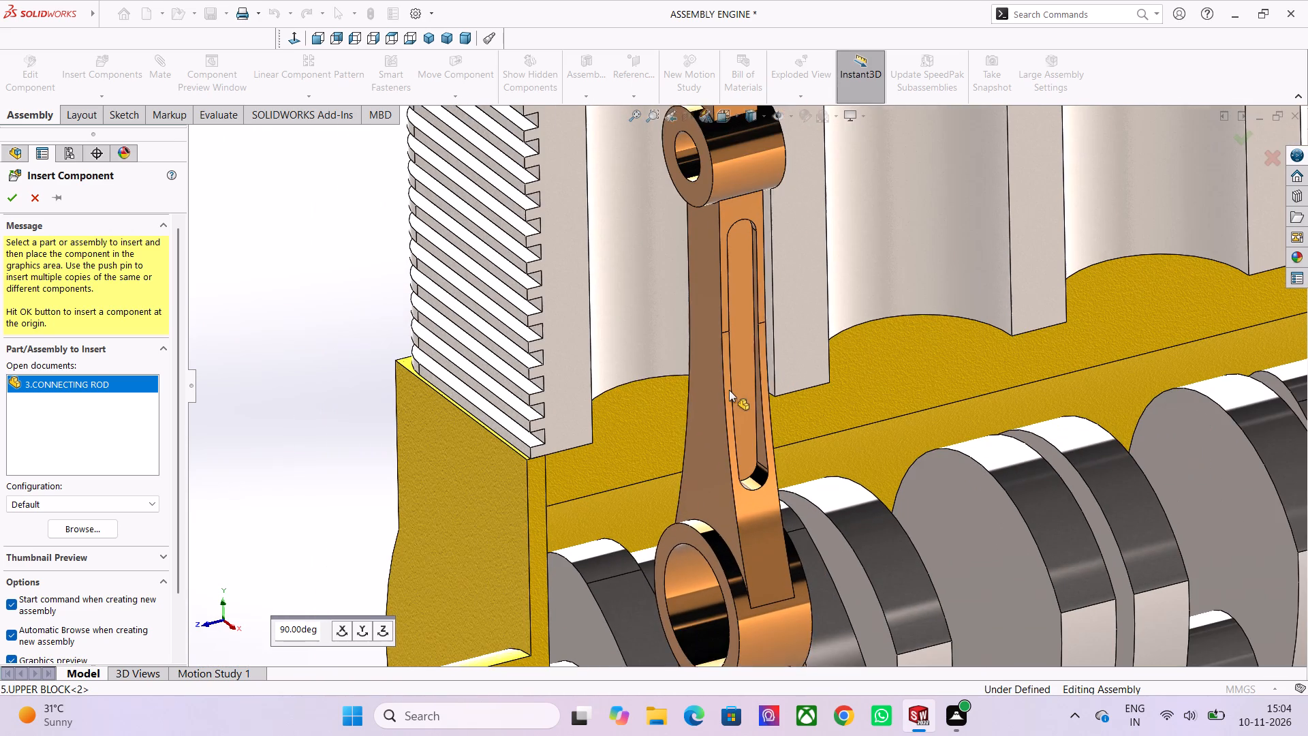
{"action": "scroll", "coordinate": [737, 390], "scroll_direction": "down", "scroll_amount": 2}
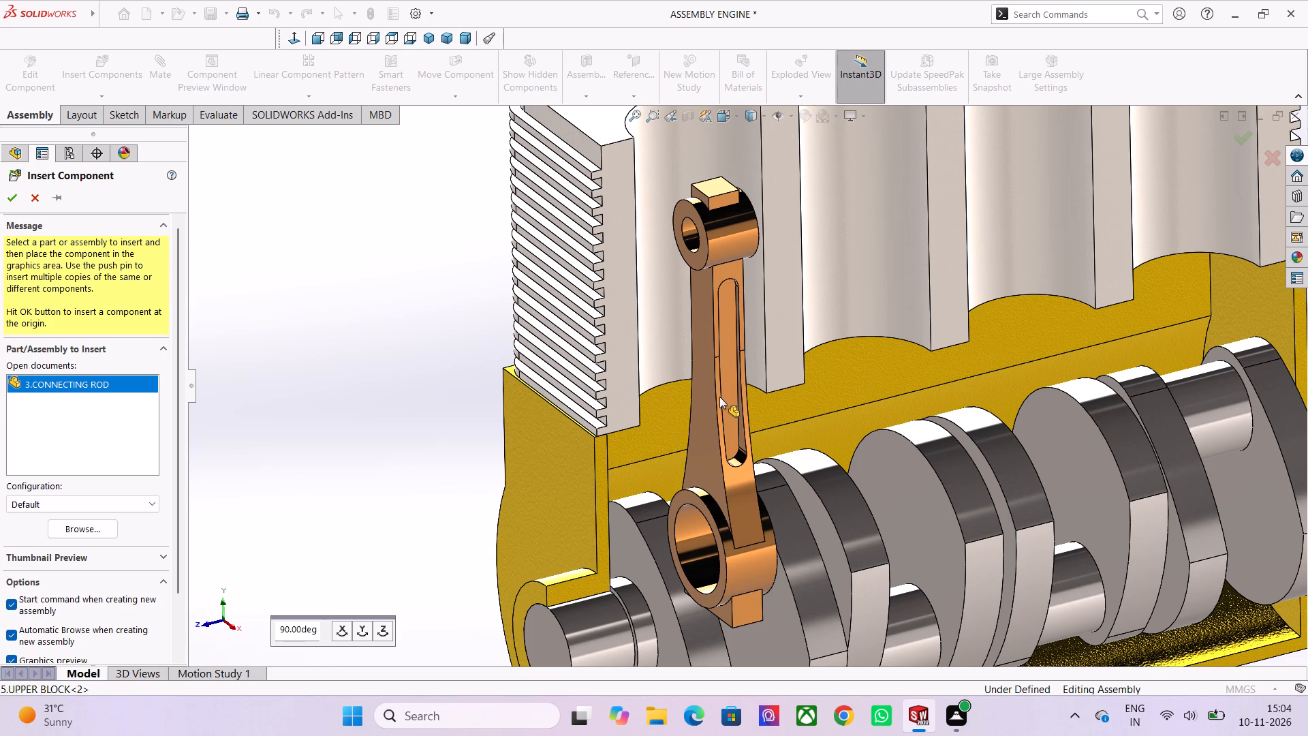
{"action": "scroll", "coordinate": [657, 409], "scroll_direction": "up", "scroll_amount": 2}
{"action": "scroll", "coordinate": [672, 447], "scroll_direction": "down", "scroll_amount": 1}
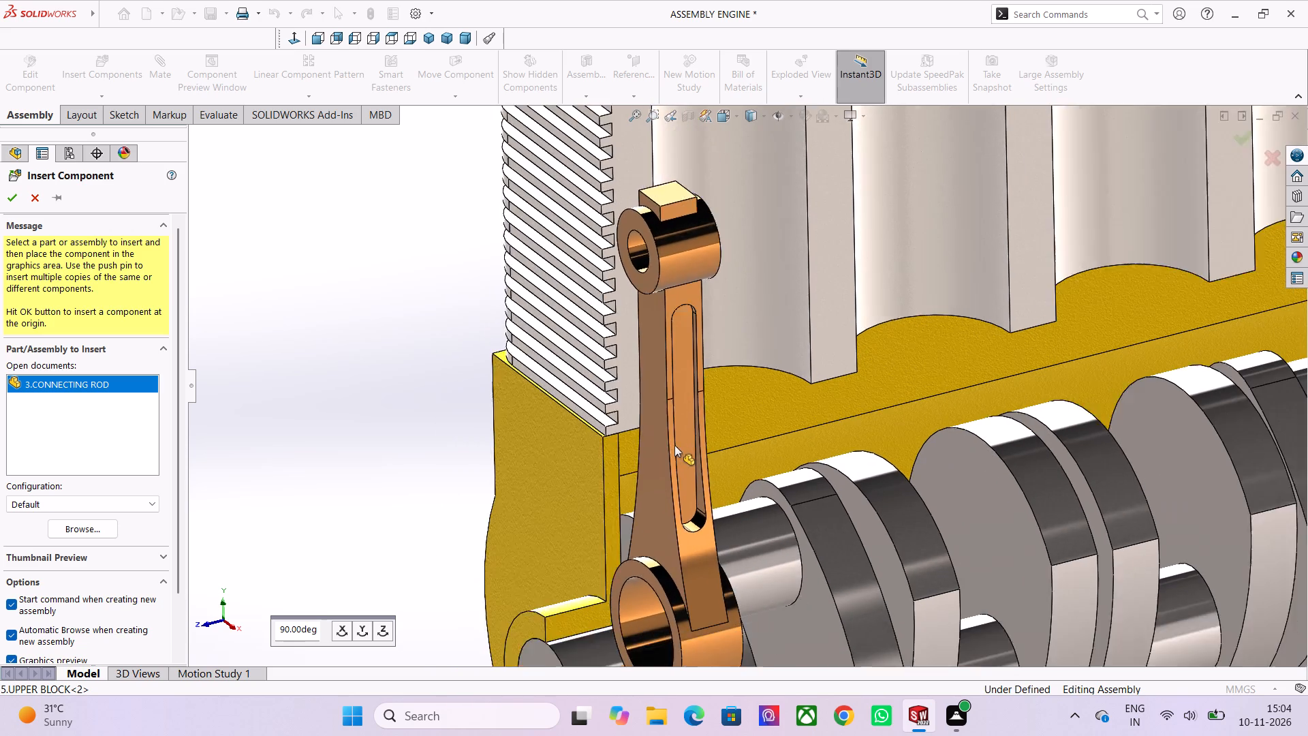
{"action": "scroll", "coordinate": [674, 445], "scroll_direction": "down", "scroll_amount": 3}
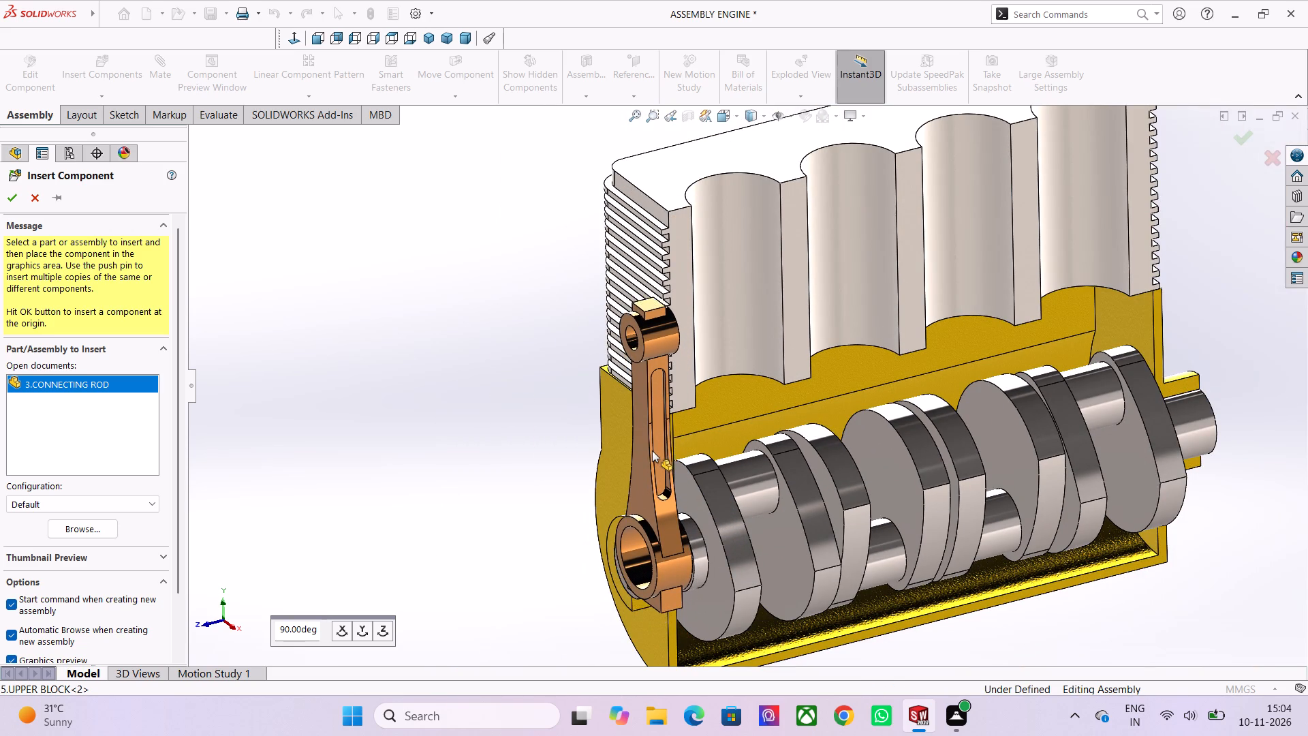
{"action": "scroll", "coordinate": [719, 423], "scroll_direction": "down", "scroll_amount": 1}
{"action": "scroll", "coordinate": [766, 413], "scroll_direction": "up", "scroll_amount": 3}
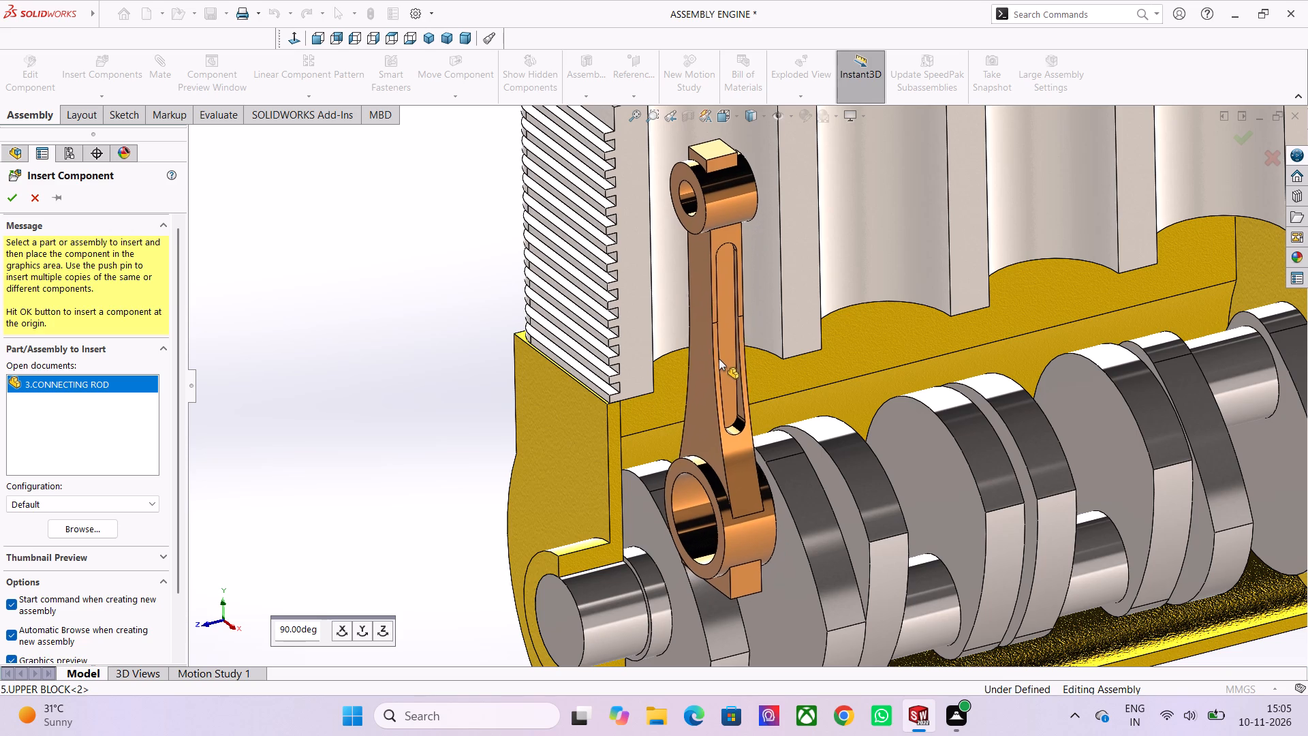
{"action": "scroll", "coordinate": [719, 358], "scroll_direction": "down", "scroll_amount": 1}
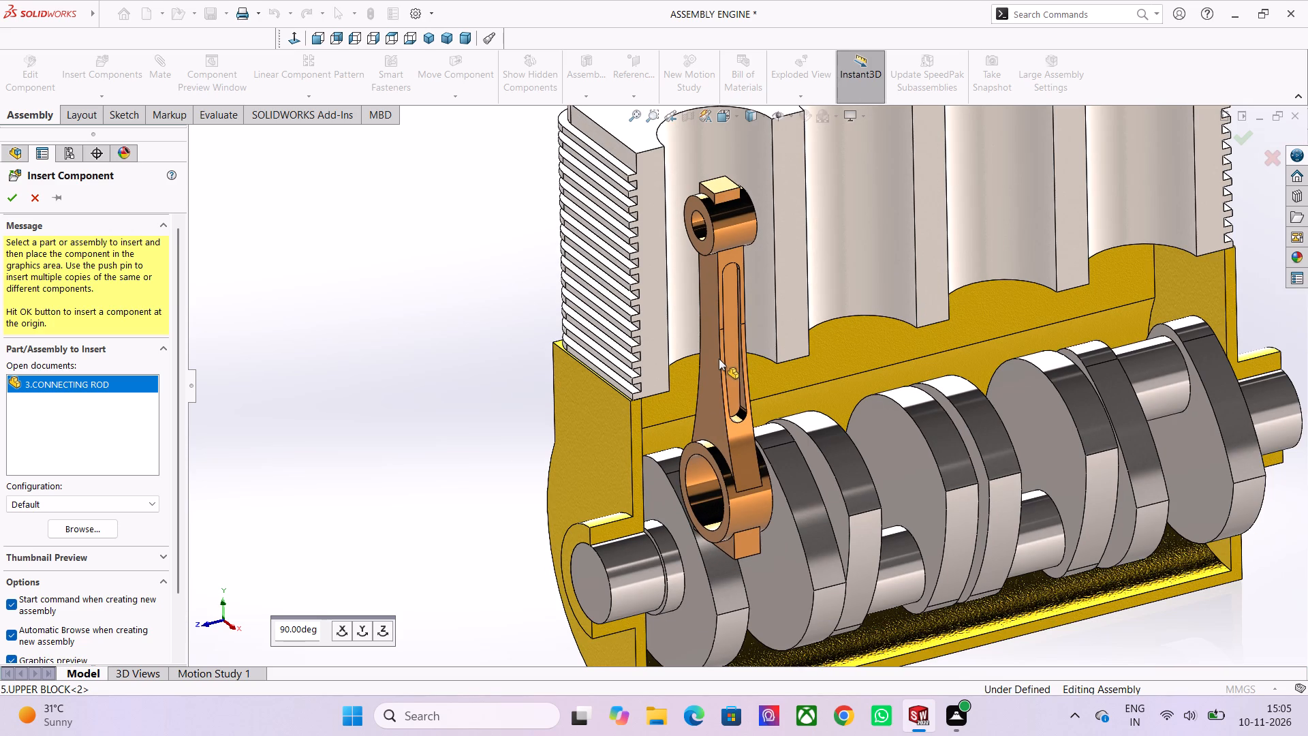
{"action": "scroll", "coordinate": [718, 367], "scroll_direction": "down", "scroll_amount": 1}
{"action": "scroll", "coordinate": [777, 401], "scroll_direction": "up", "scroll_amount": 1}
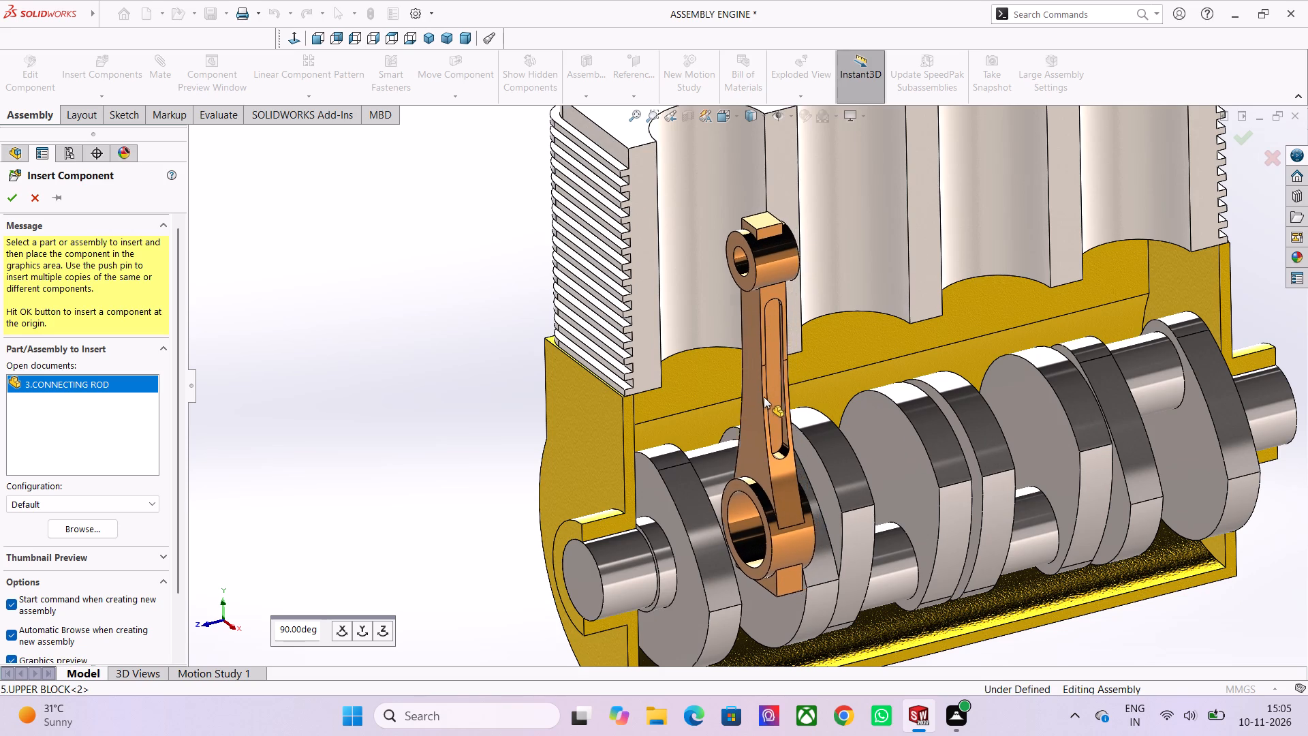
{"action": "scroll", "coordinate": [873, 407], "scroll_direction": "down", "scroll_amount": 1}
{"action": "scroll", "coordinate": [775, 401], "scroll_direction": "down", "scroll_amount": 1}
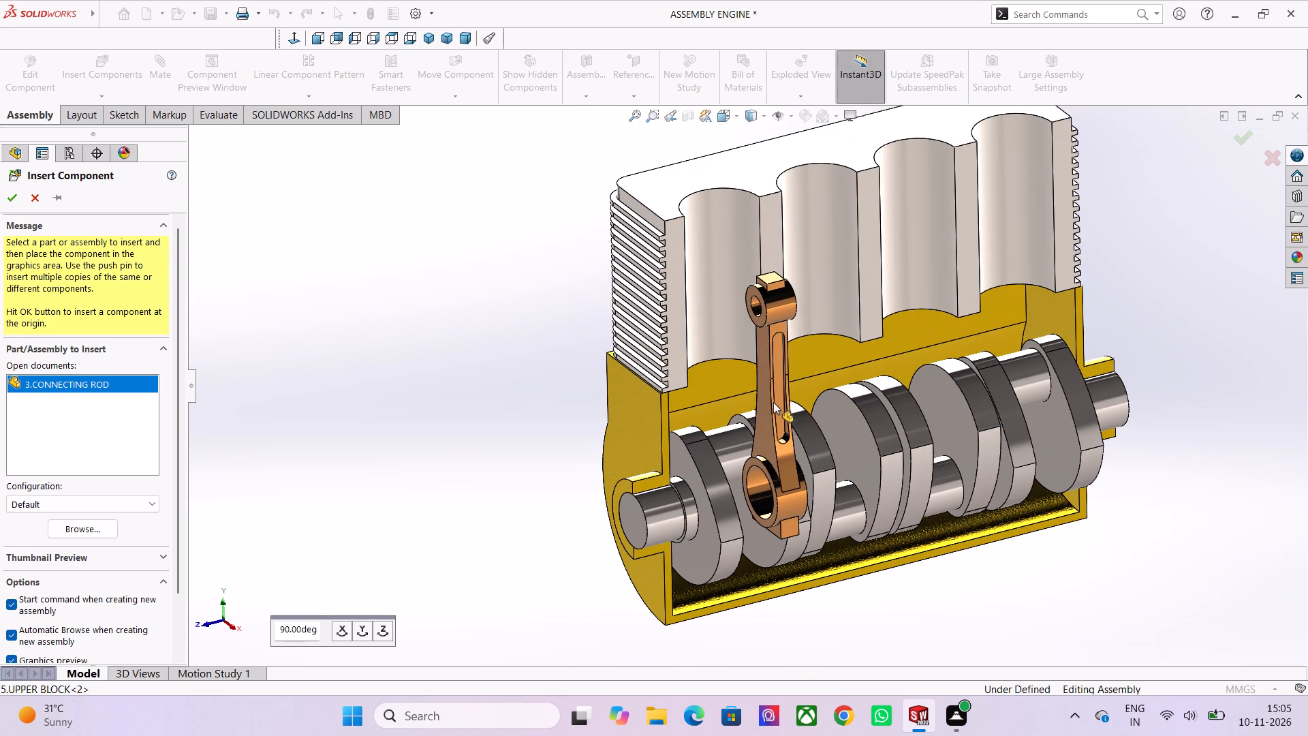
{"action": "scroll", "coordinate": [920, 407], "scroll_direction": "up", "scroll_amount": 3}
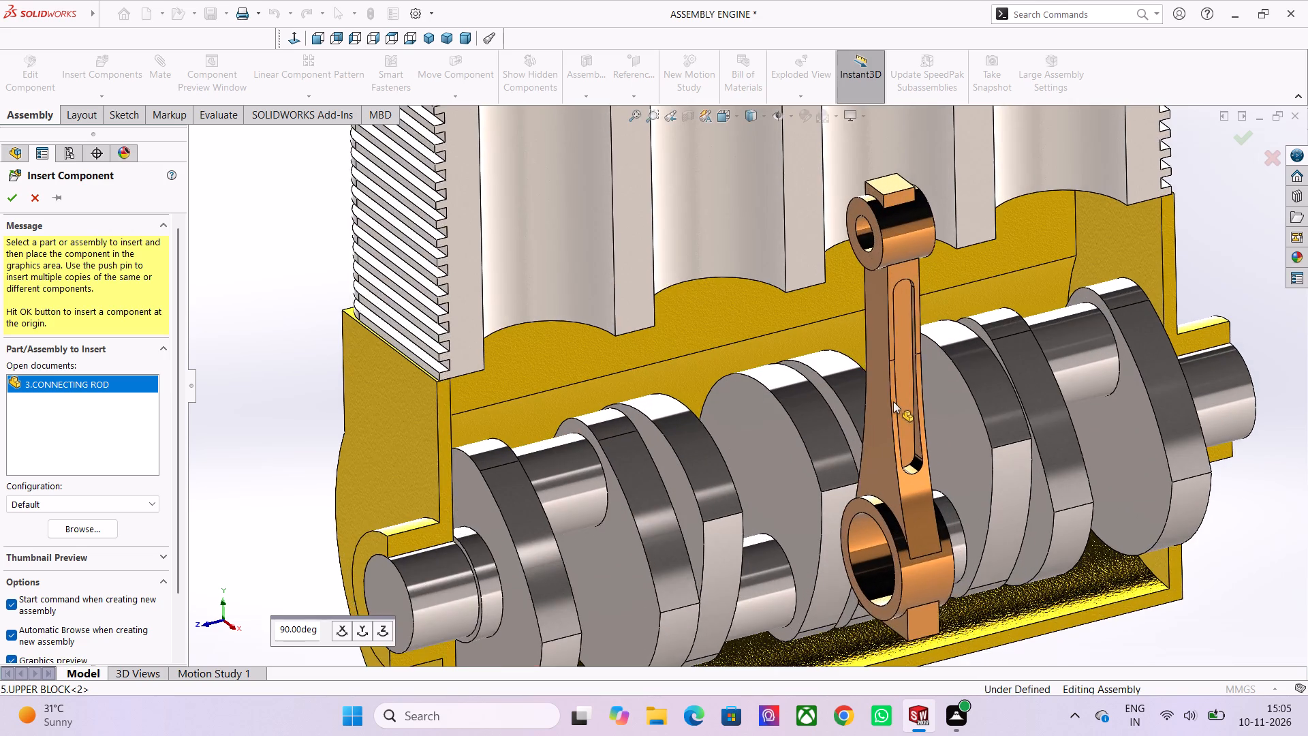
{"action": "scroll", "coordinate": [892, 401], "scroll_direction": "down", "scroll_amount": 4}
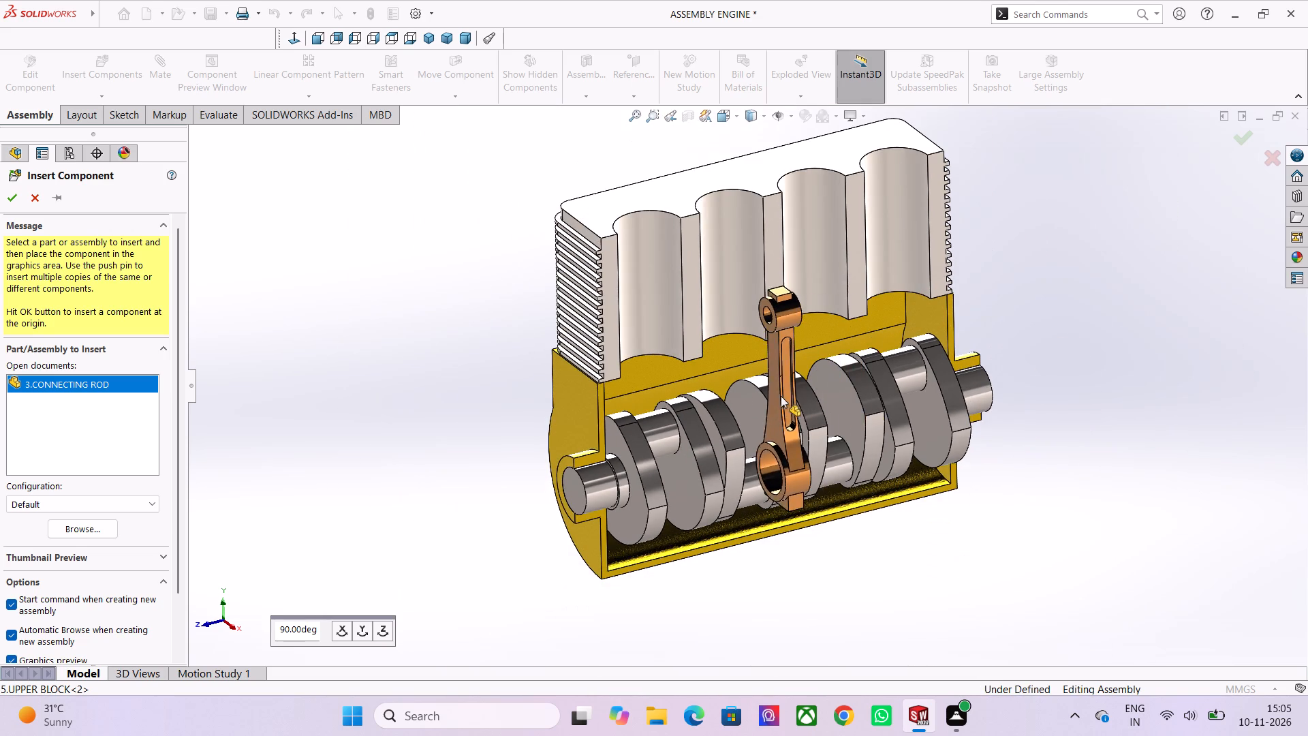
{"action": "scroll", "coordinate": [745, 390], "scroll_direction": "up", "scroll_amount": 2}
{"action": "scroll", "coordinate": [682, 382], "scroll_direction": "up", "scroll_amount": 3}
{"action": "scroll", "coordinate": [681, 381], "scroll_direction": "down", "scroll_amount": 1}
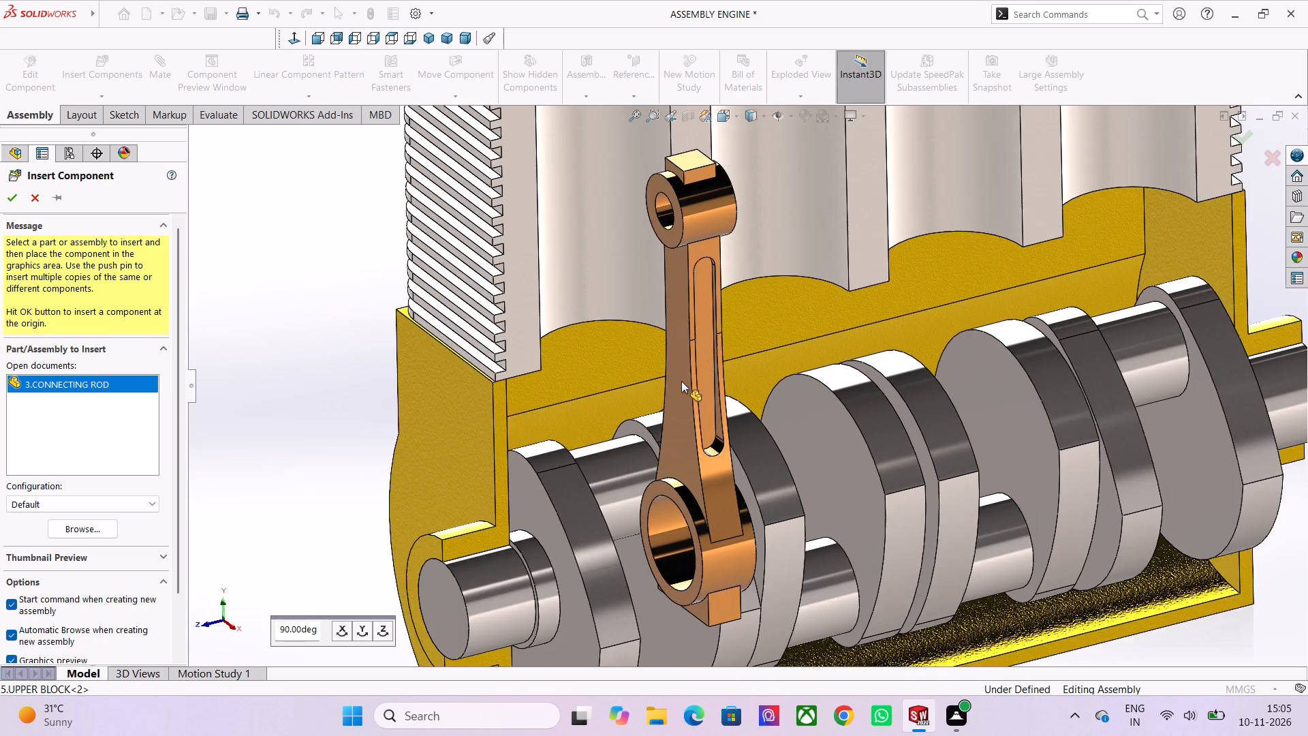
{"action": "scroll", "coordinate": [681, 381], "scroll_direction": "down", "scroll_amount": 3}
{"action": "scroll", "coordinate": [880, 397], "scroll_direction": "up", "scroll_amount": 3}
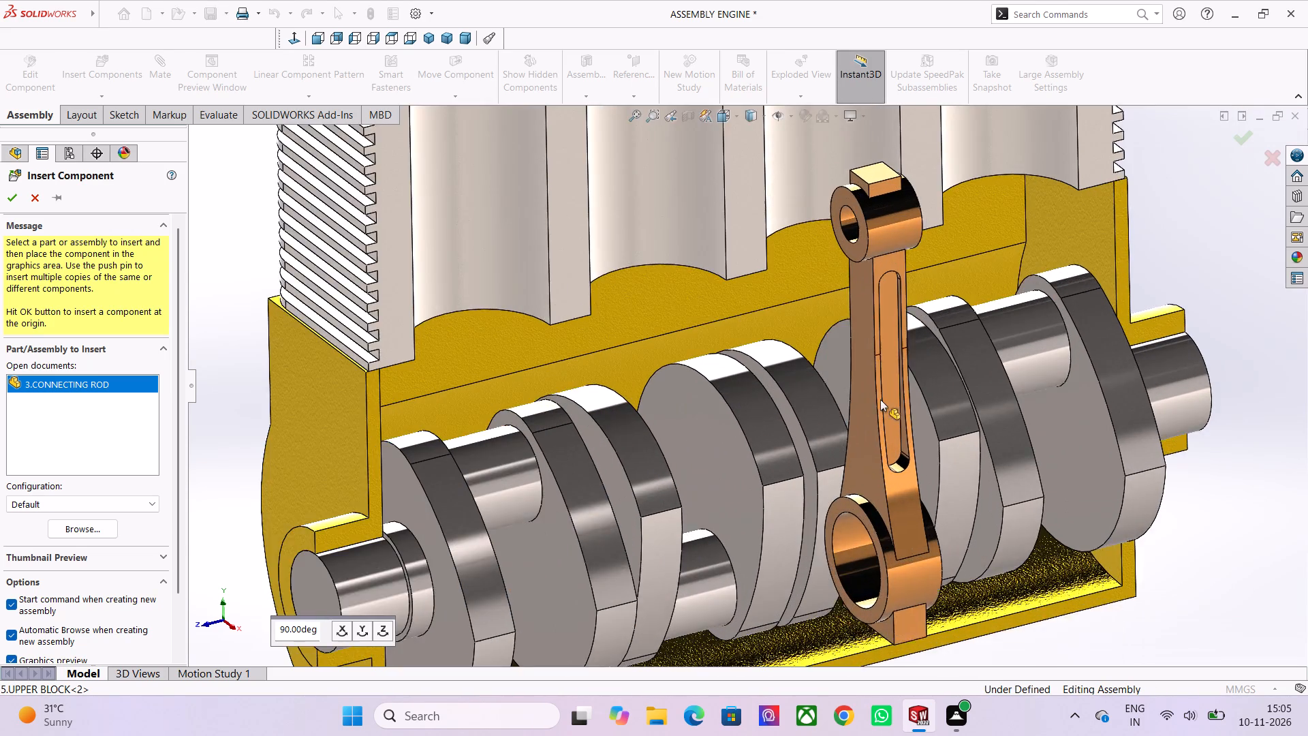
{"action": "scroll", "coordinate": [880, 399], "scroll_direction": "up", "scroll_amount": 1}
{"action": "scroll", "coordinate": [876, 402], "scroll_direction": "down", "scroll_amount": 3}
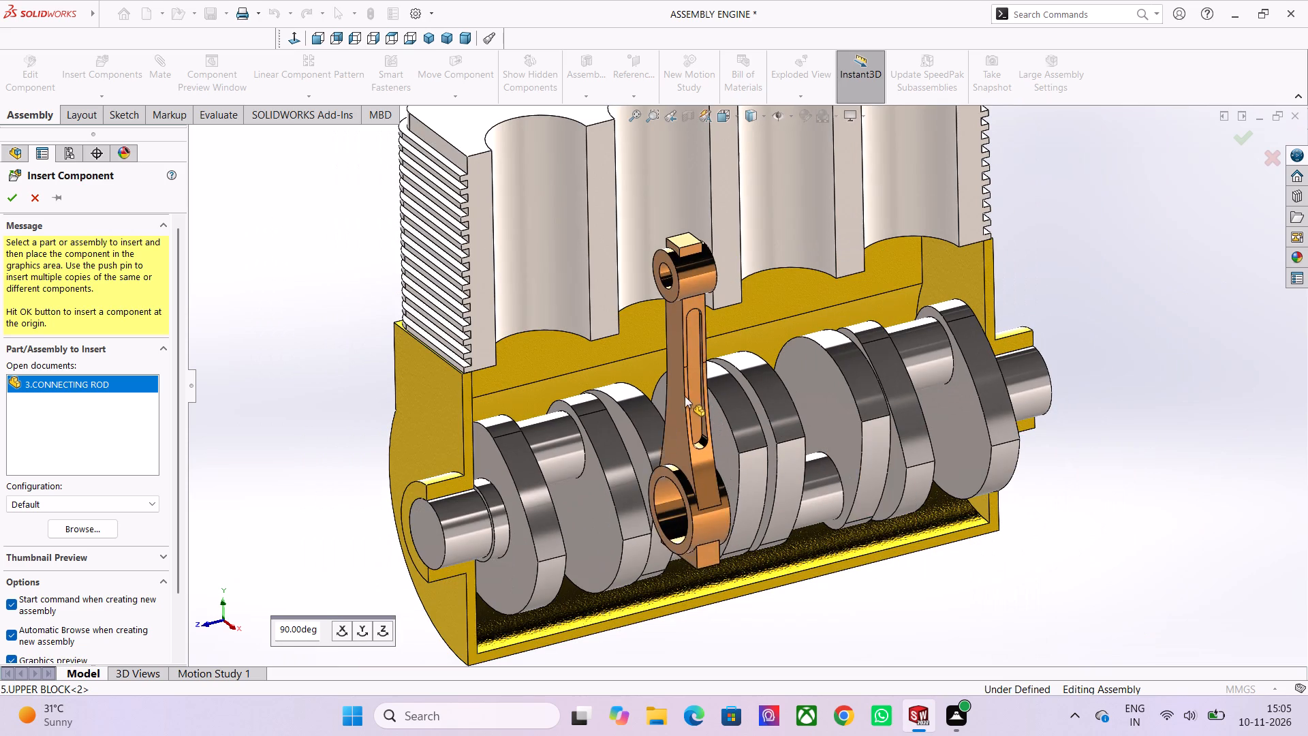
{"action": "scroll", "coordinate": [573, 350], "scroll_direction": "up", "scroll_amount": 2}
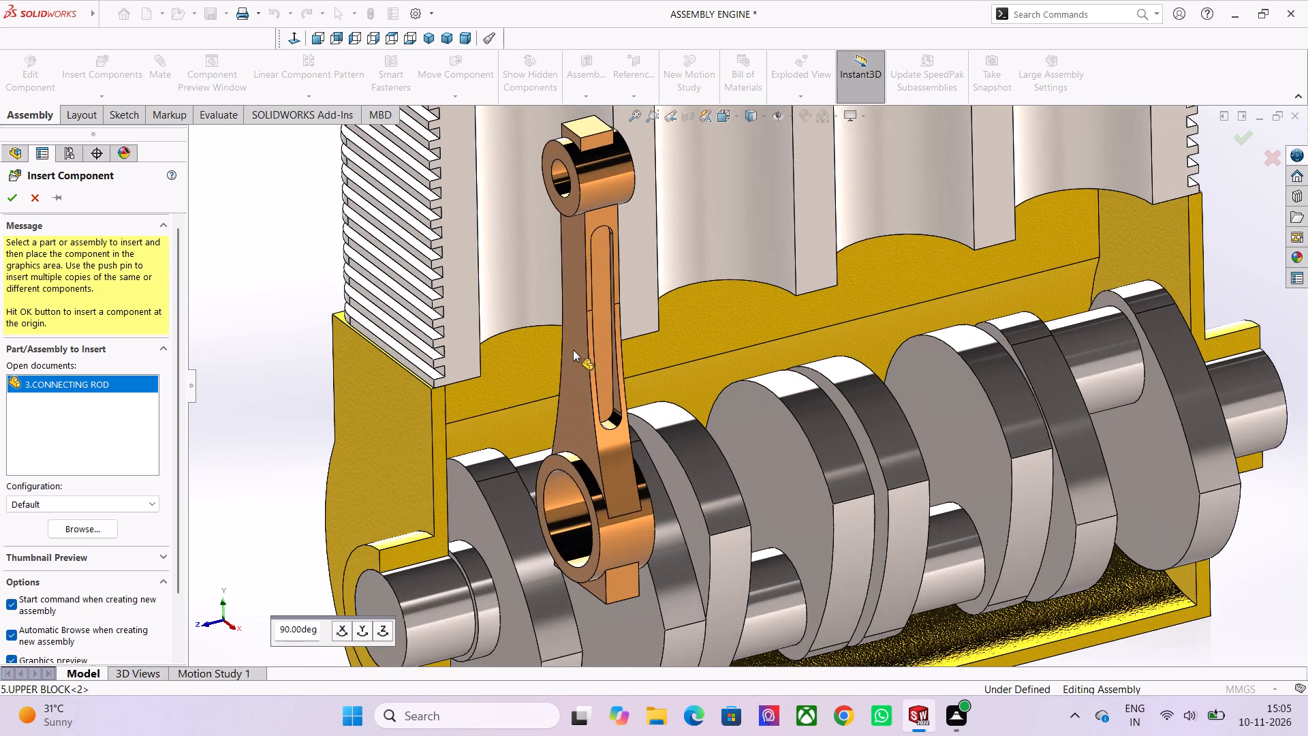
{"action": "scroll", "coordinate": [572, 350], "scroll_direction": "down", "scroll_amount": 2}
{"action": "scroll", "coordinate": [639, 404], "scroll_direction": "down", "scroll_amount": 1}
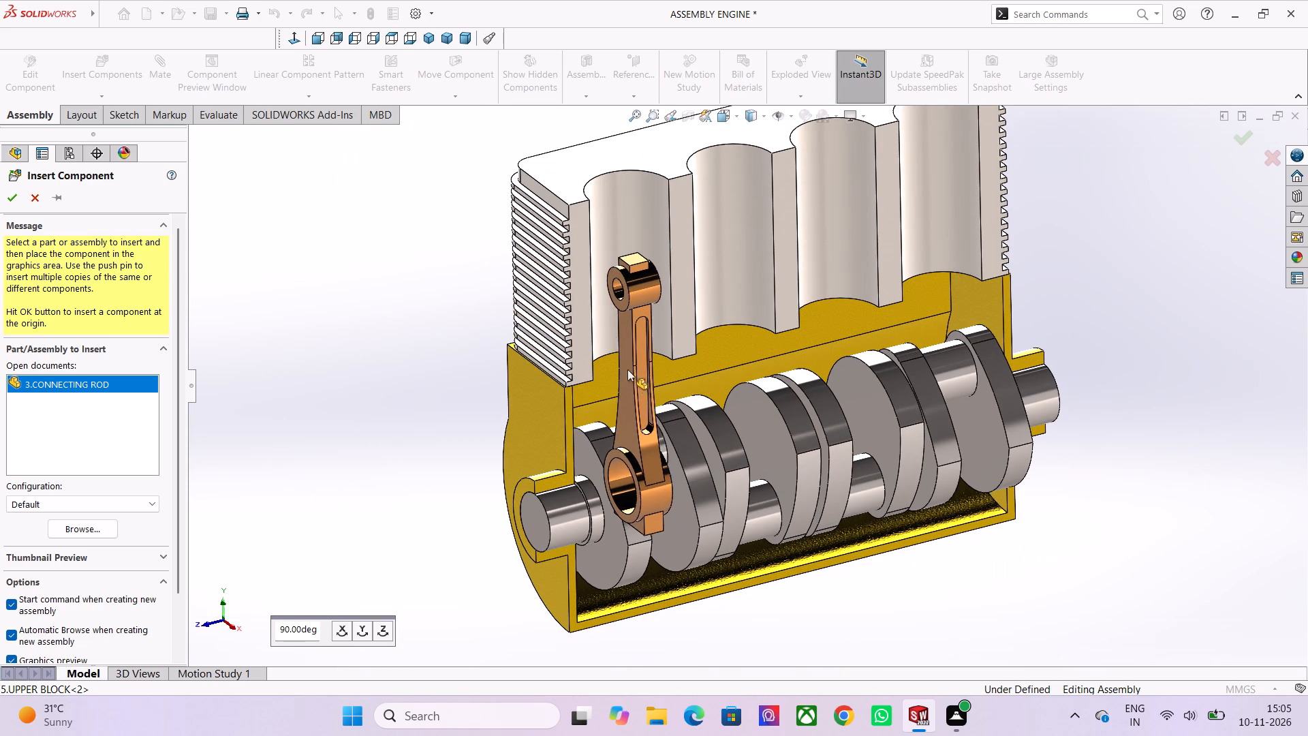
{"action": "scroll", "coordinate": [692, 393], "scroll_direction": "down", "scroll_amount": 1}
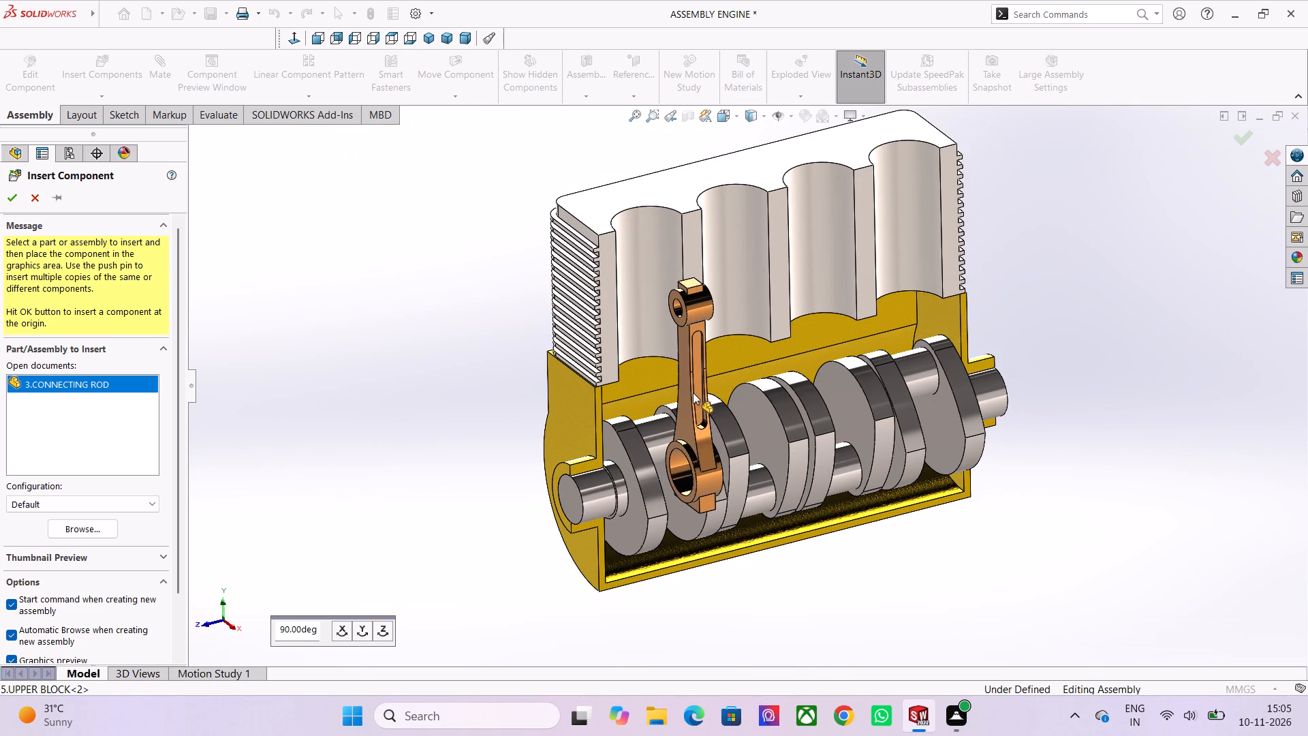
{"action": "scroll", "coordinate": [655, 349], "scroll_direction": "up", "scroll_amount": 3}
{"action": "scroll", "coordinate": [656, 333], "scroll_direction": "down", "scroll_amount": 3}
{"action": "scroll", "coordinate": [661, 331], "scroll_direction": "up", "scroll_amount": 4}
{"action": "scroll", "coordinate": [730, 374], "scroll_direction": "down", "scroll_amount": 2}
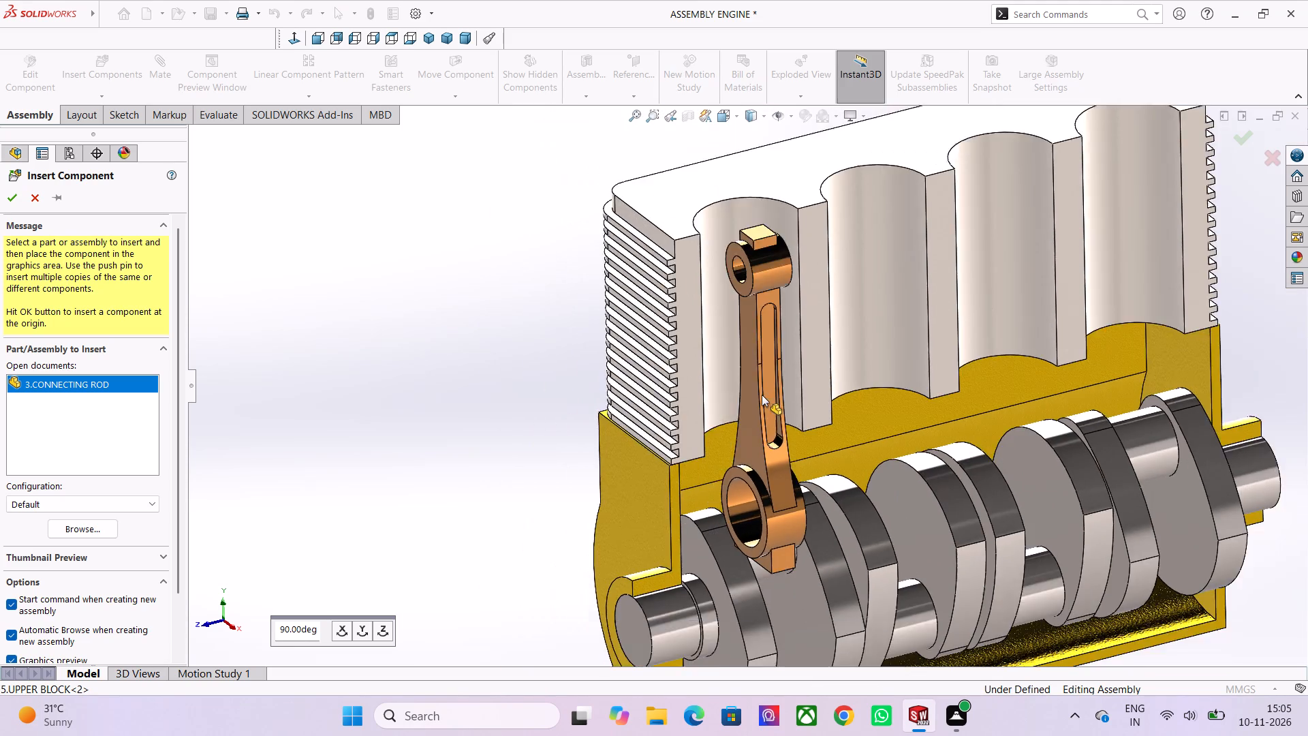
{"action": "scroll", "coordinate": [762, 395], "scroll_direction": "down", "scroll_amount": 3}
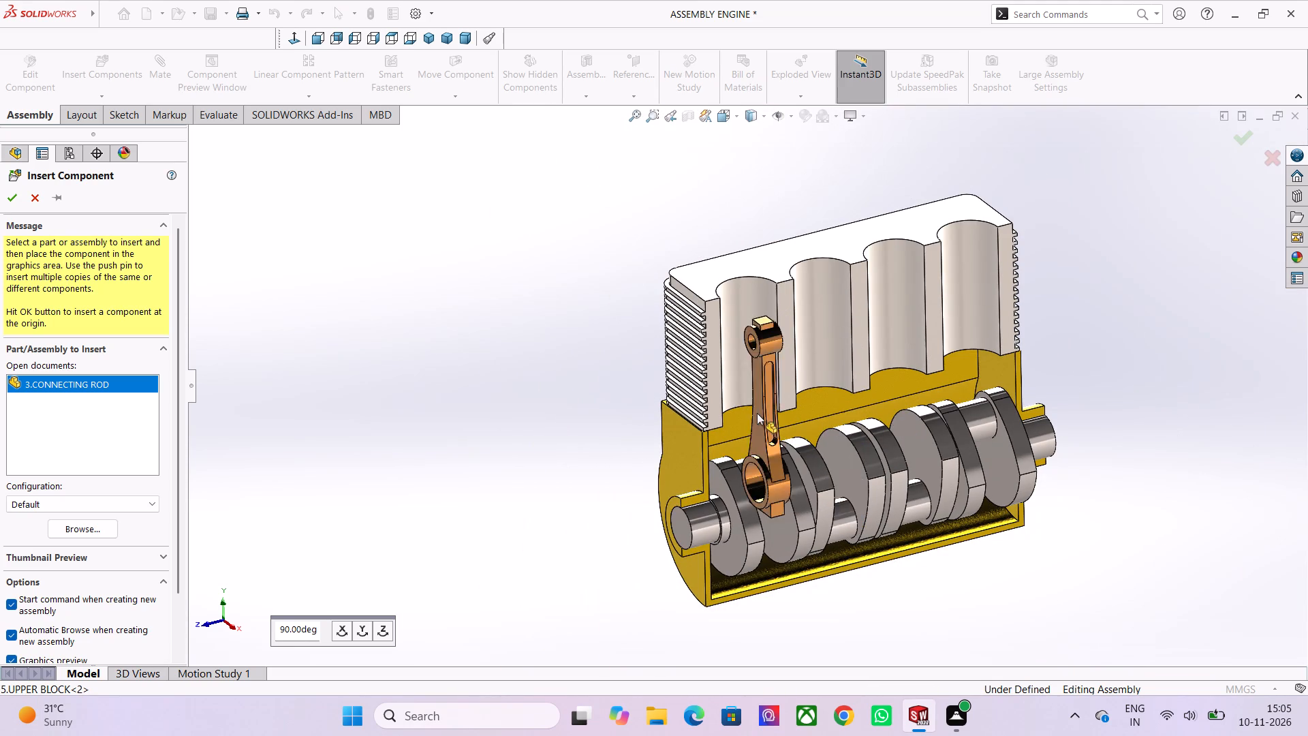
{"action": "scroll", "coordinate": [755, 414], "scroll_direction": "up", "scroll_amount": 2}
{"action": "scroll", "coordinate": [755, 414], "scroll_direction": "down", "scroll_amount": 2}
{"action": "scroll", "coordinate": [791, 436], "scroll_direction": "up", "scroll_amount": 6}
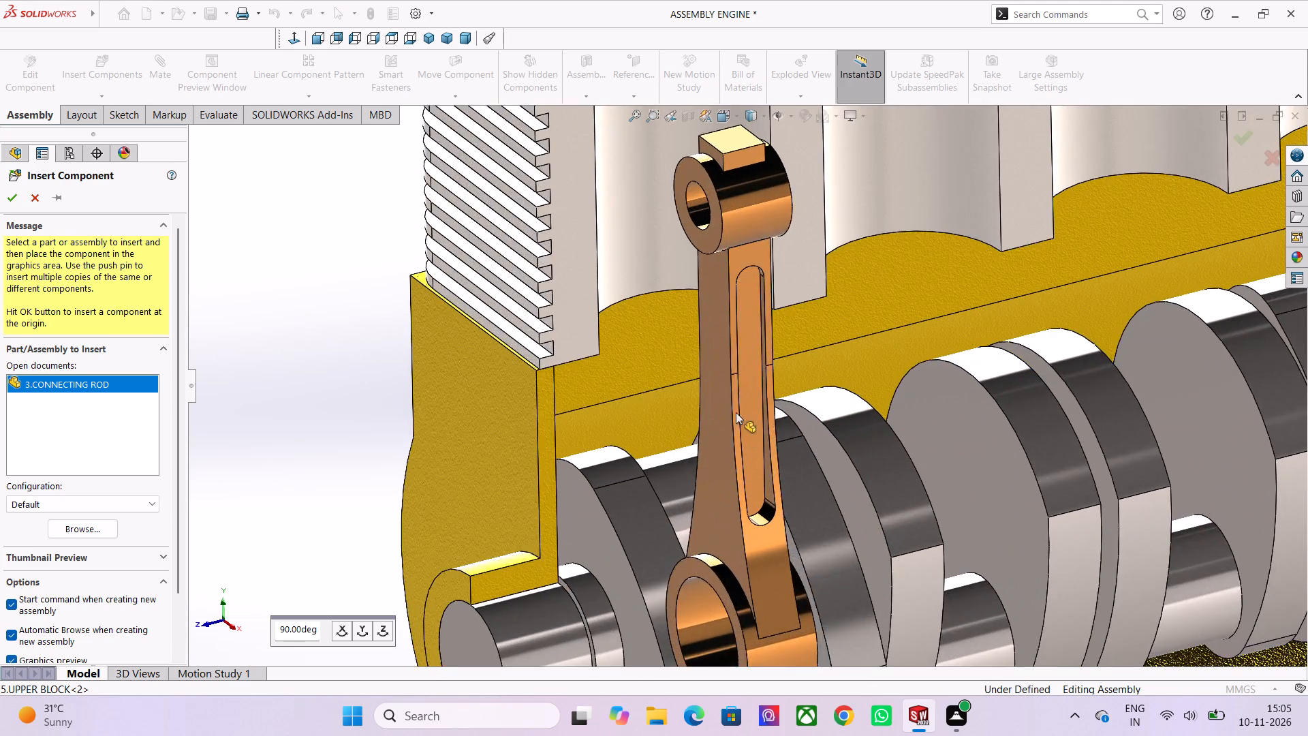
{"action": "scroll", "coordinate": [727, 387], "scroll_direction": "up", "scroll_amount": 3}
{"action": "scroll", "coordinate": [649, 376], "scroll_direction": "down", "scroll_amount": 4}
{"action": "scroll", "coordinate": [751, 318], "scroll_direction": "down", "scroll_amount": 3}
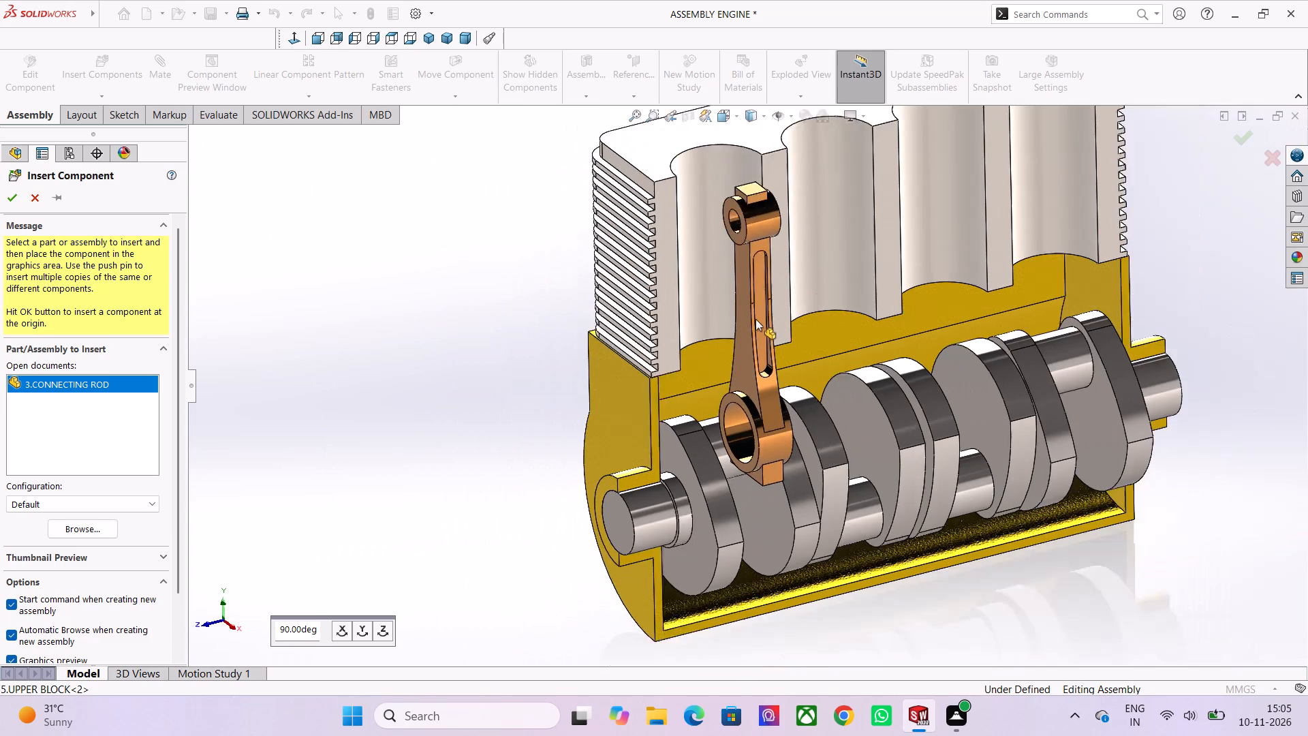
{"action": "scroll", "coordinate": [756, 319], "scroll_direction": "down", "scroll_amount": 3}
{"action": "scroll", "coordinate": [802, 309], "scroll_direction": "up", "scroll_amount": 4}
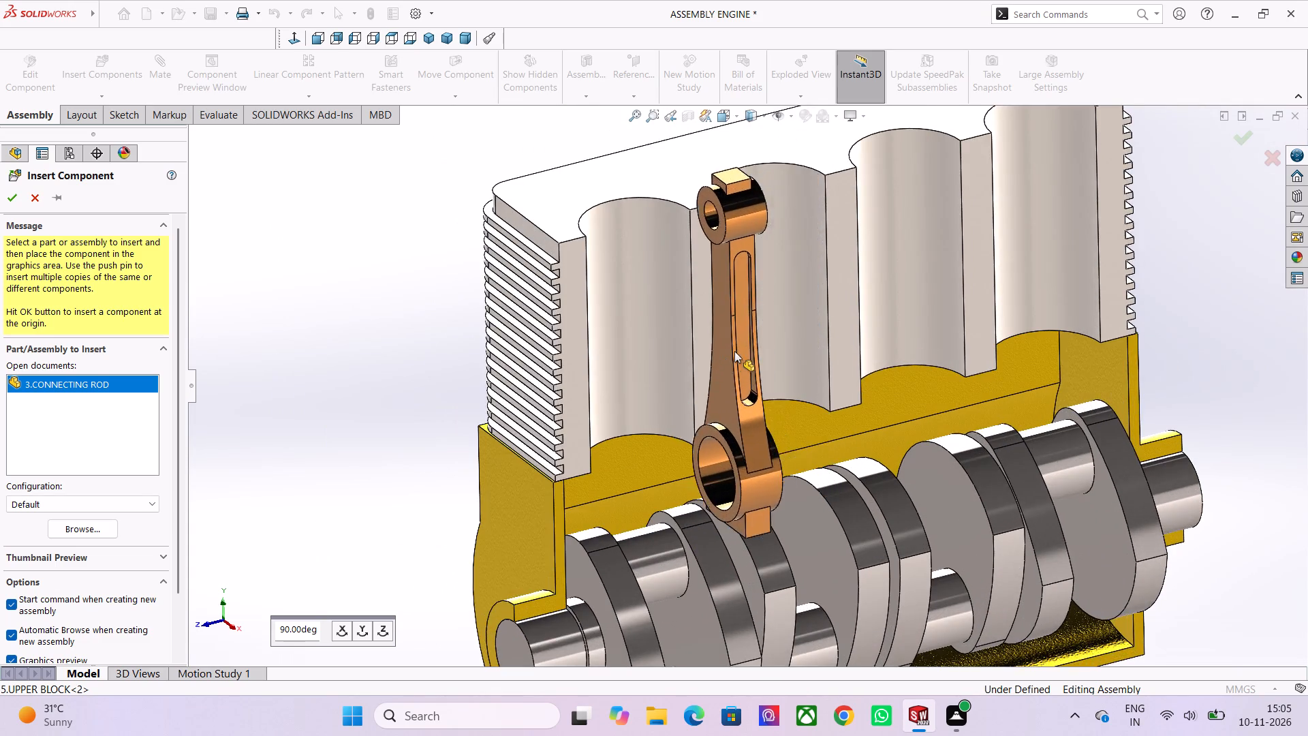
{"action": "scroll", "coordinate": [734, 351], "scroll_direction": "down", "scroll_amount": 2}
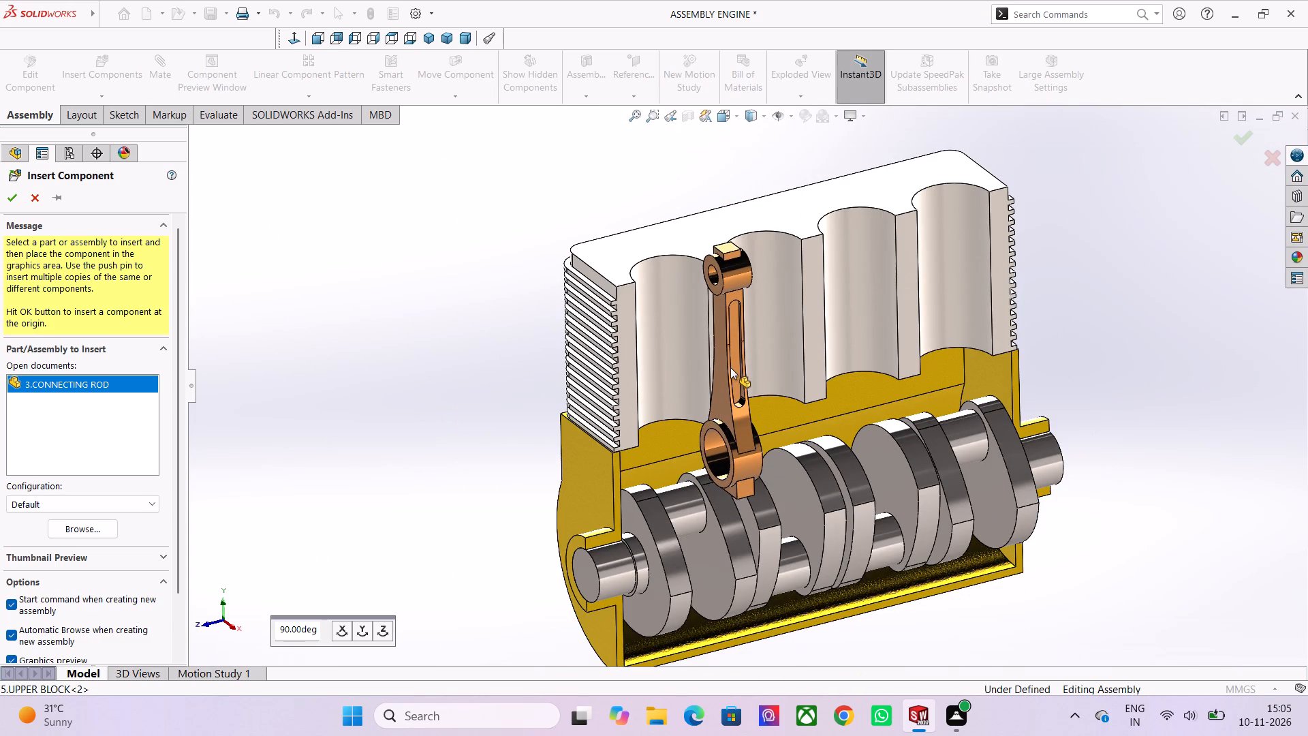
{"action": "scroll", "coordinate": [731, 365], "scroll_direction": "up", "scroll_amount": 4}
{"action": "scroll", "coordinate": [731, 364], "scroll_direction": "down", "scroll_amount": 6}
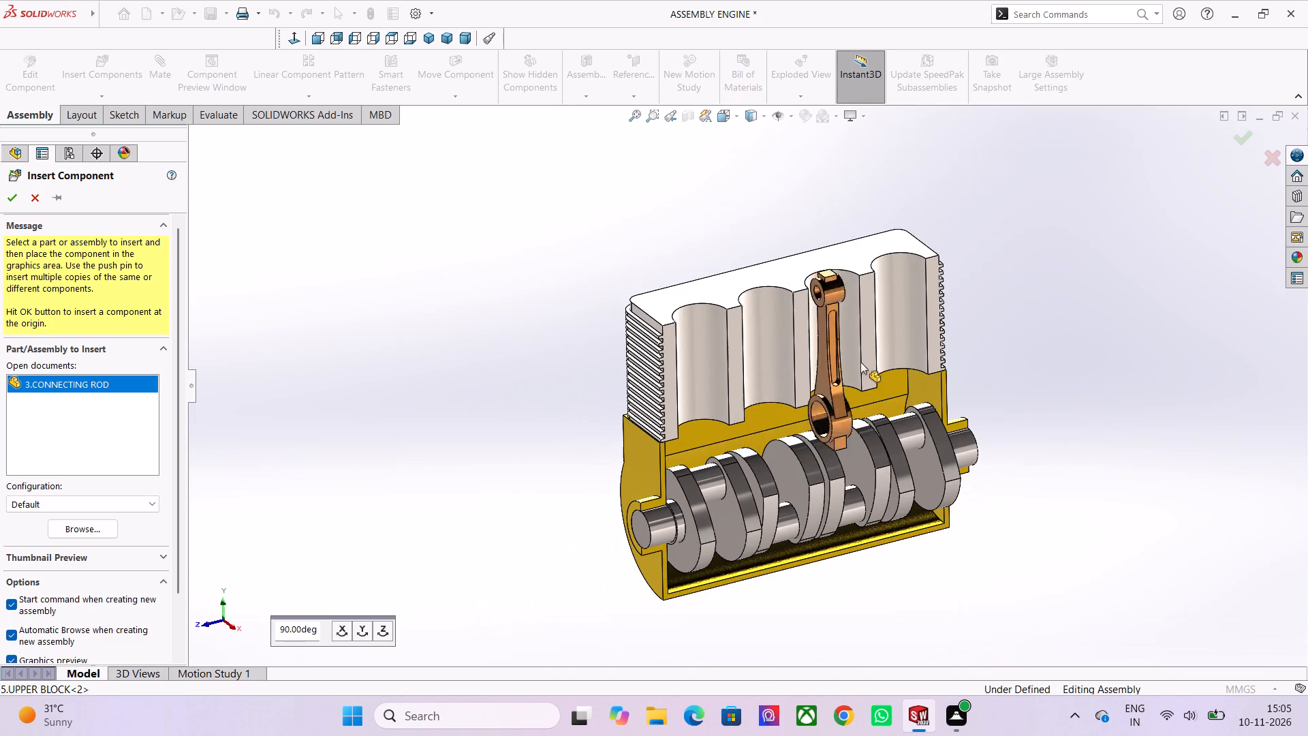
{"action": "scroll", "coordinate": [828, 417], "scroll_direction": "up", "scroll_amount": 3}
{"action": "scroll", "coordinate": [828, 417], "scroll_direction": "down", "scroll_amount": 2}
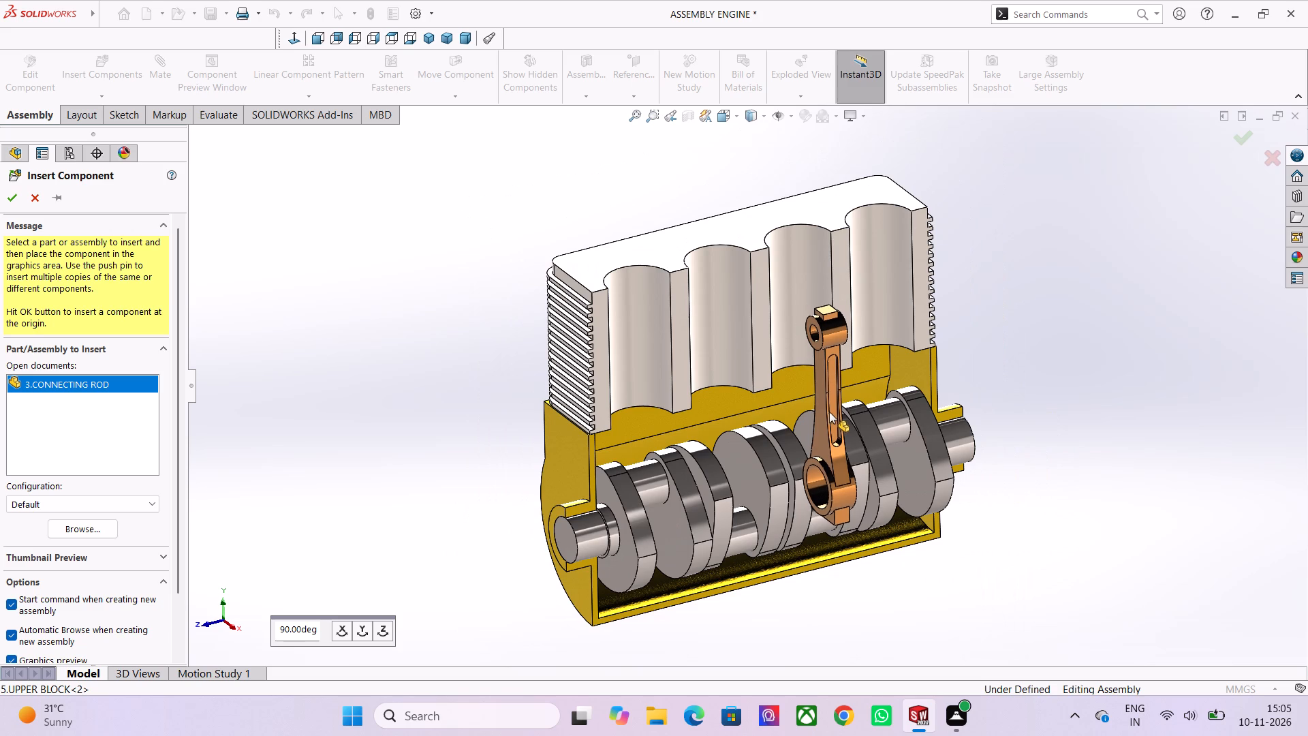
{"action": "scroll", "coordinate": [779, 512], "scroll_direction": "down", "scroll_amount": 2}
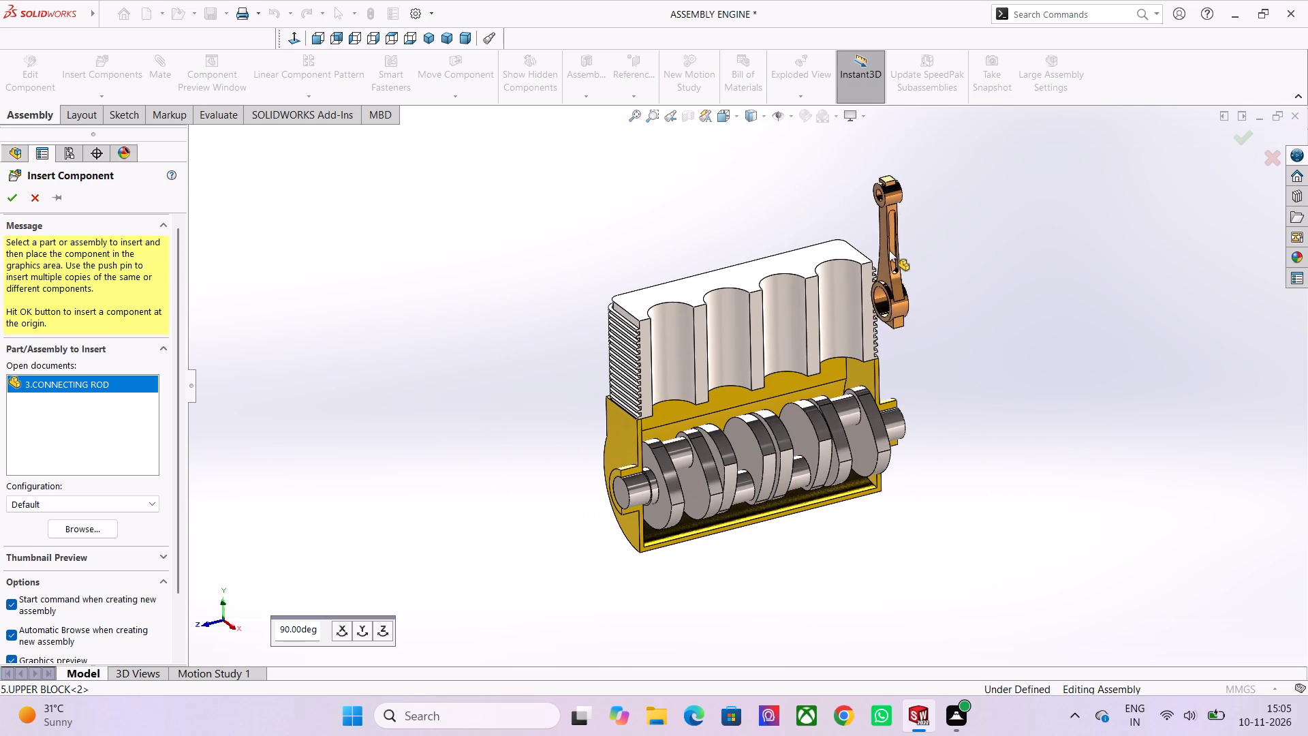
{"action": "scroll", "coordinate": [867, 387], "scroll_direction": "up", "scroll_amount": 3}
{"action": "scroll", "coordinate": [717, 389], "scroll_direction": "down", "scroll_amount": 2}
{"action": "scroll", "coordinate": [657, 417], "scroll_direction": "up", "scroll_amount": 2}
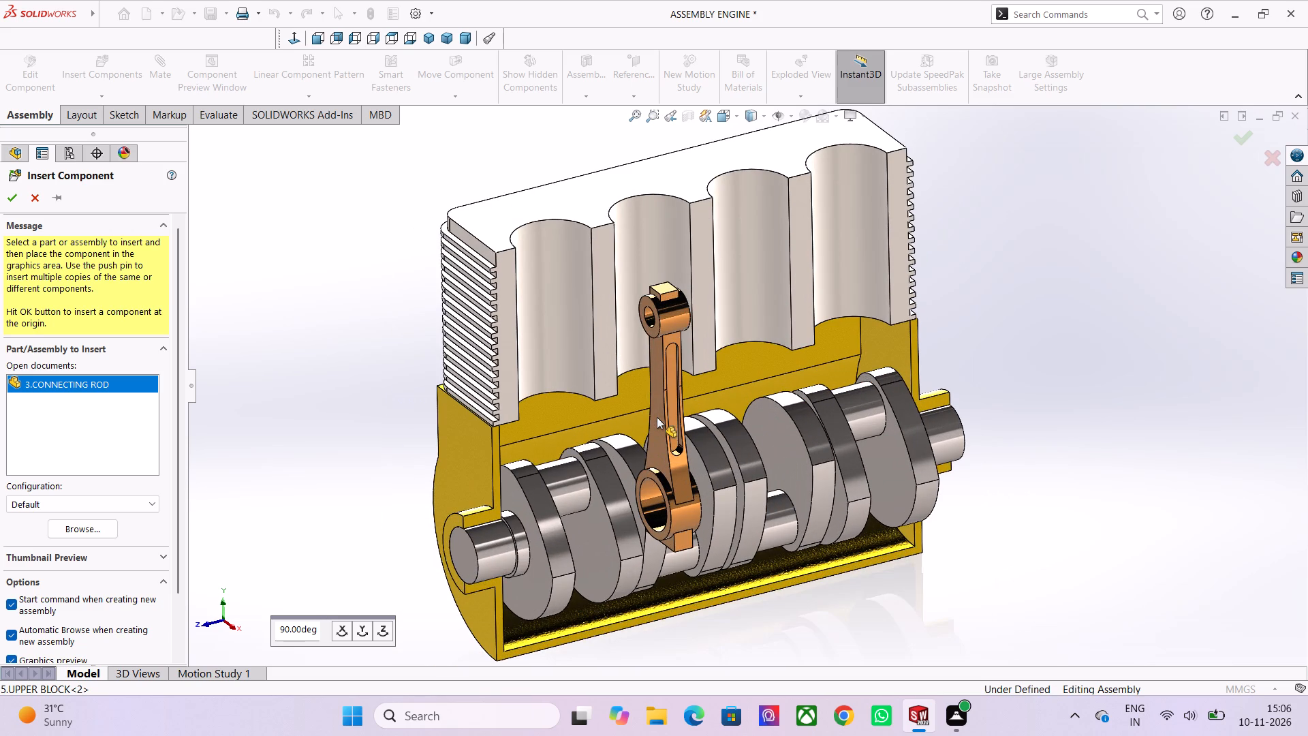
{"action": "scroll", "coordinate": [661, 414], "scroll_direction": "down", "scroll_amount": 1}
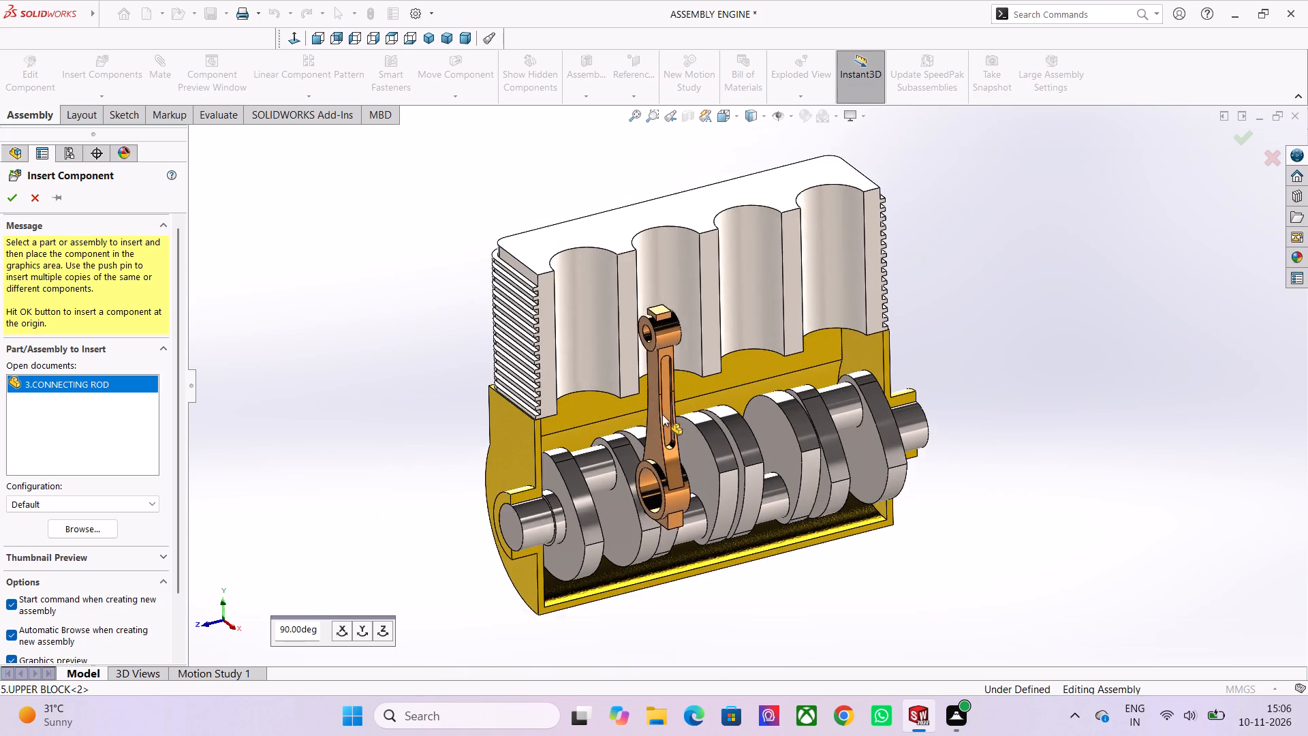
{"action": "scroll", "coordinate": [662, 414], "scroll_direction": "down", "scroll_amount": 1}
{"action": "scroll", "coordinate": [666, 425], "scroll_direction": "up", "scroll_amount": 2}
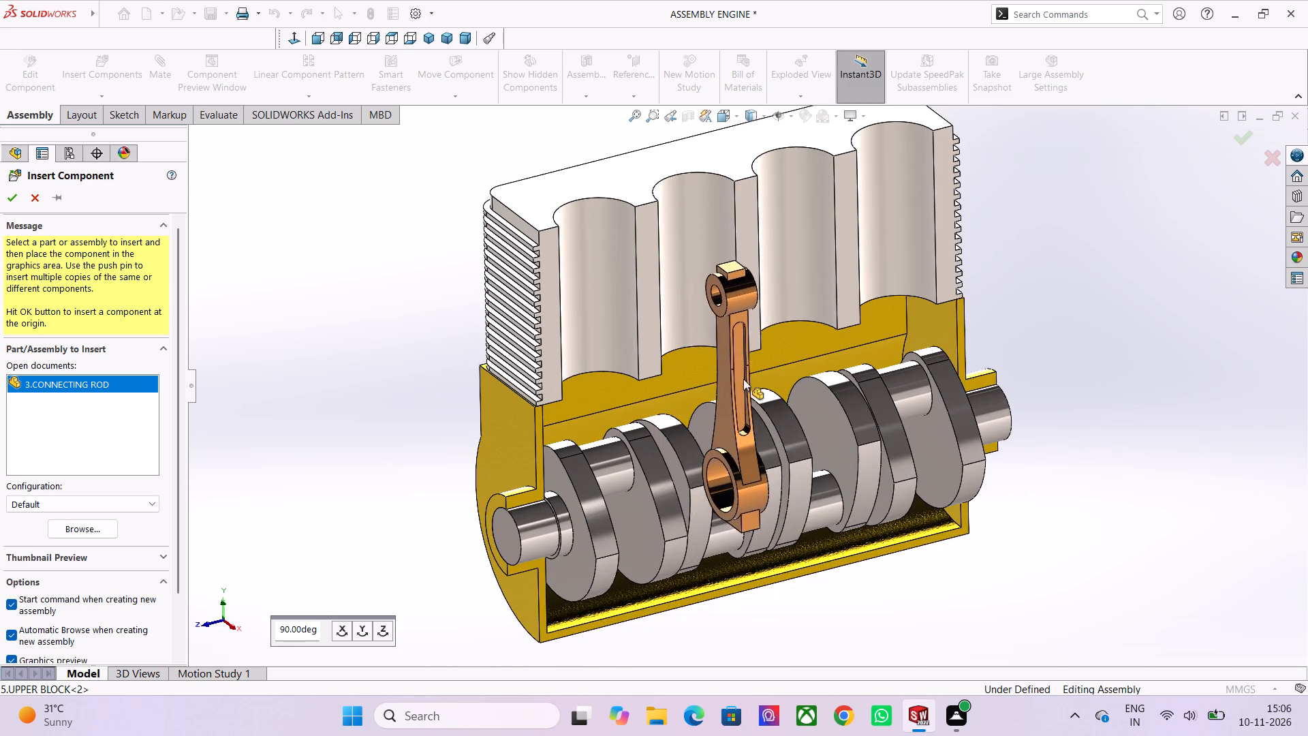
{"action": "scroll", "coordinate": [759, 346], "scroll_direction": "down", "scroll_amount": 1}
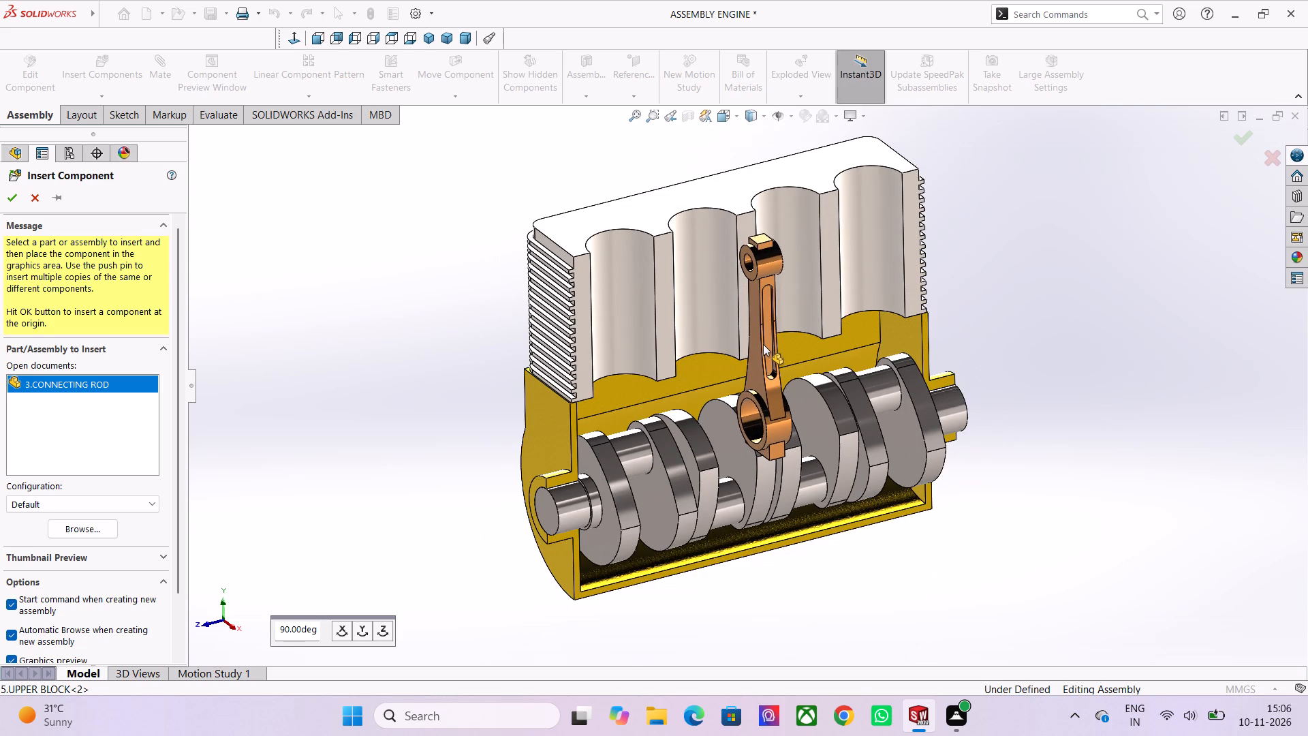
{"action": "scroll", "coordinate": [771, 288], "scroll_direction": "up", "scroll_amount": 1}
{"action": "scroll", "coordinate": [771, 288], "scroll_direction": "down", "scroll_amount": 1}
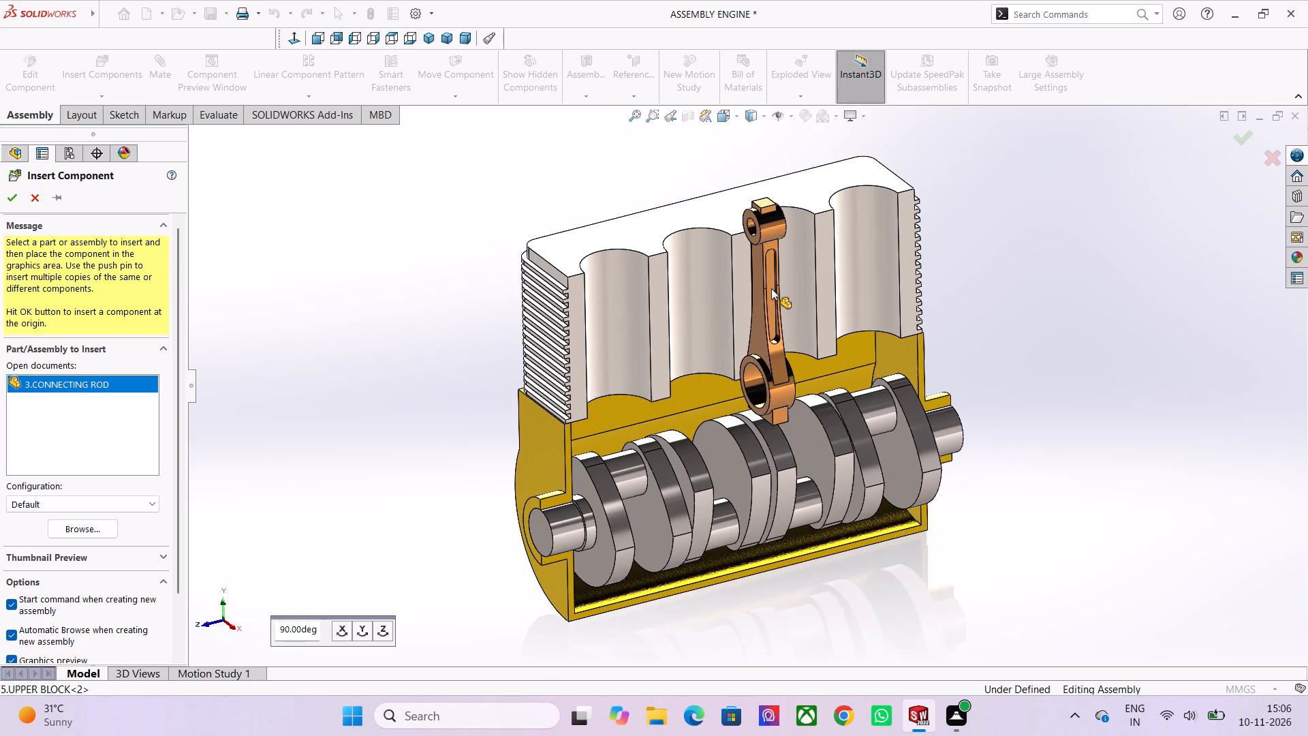
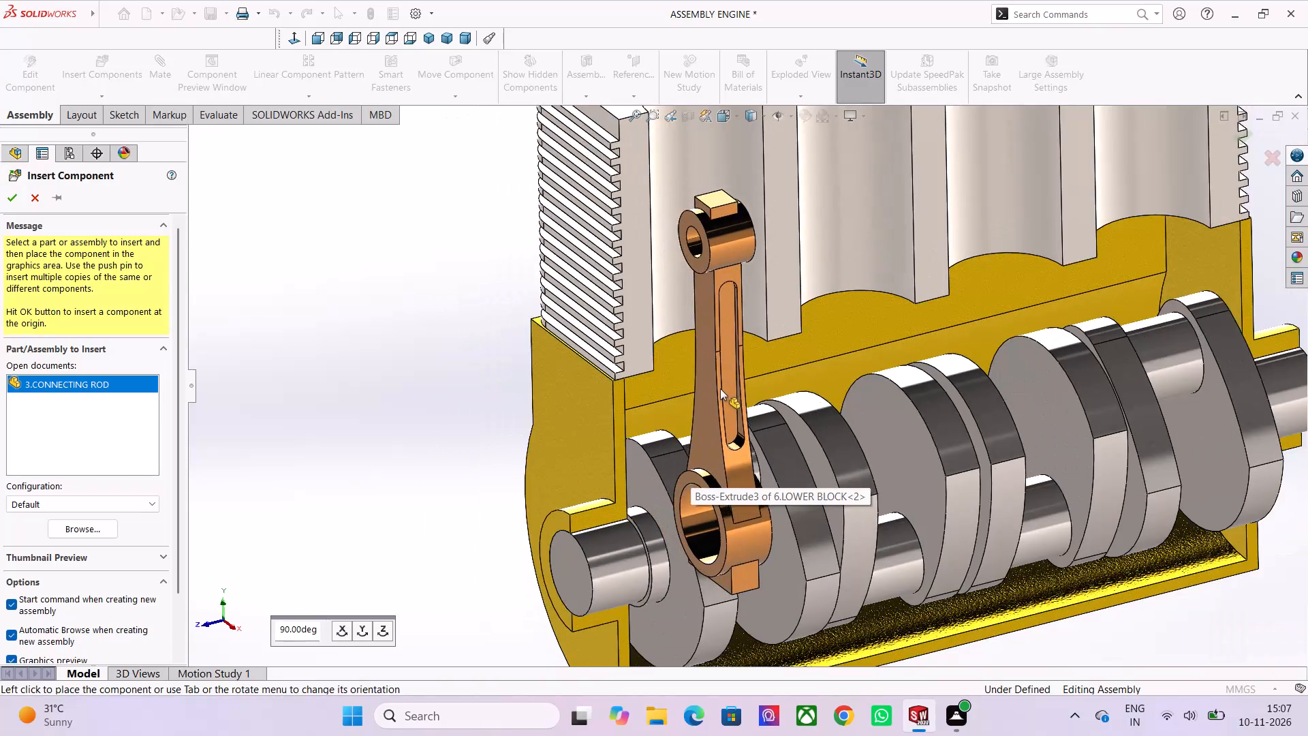
Examine how the unplaced connecting rod compares with the first crankpins, the other crank throws and the cylinder bores of the cutaway engine.
{"action": "scroll", "coordinate": [720, 388], "scroll_direction": "up", "scroll_amount": 4}
{"action": "scroll", "coordinate": [721, 388], "scroll_direction": "down", "scroll_amount": 1}
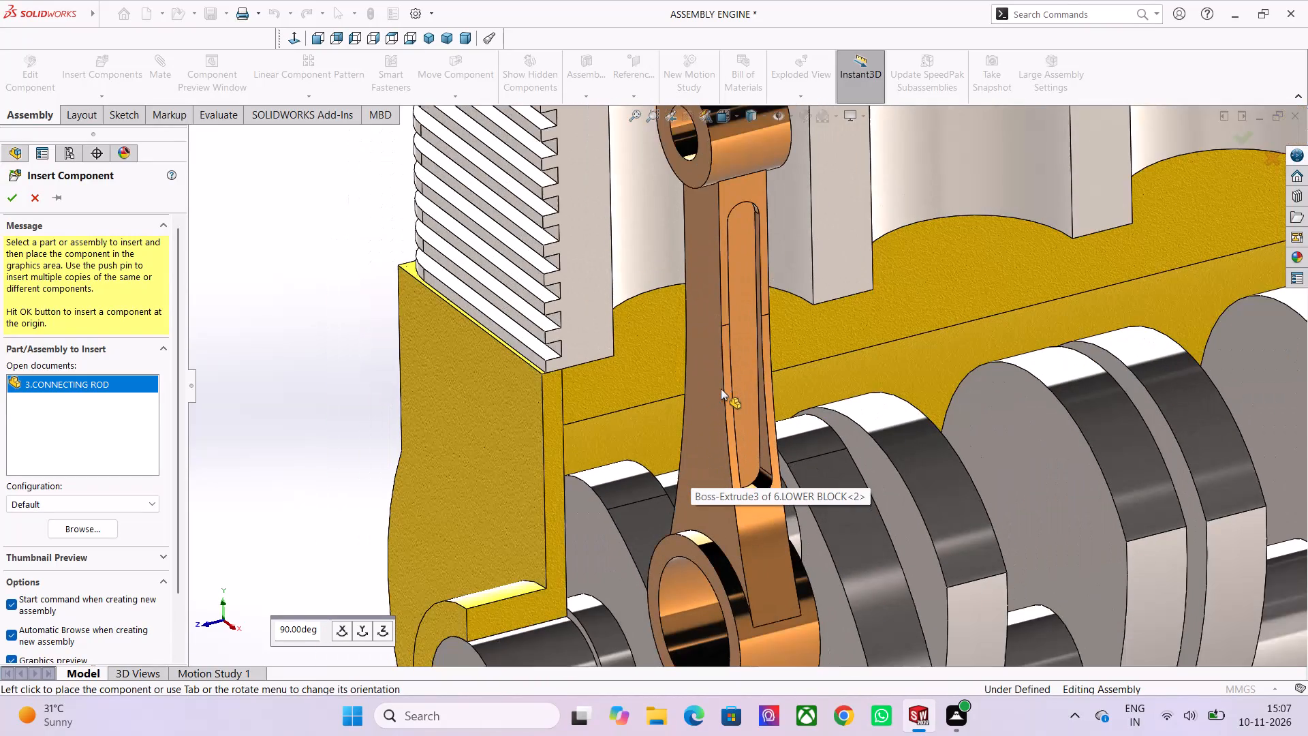
{"action": "scroll", "coordinate": [721, 388], "scroll_direction": "down", "scroll_amount": 1}
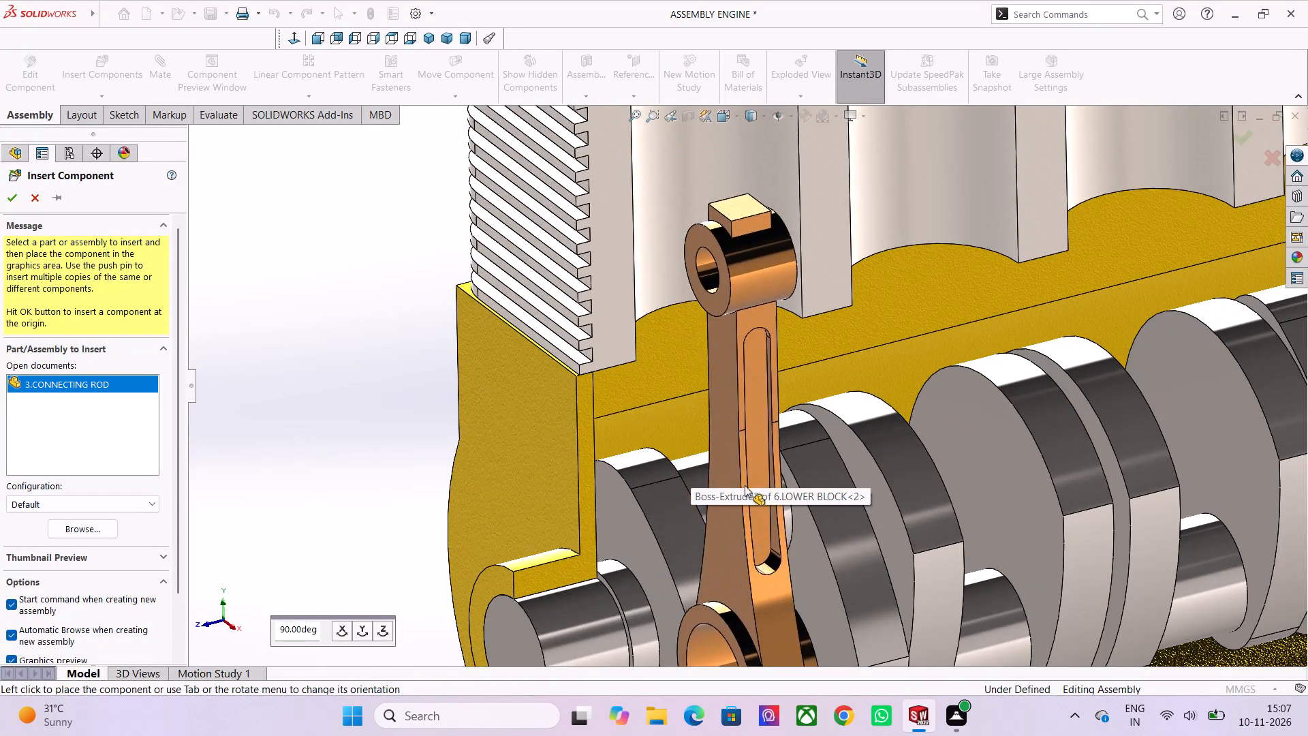
{"action": "scroll", "coordinate": [634, 549], "scroll_direction": "down", "scroll_amount": 4}
{"action": "scroll", "coordinate": [810, 339], "scroll_direction": "up", "scroll_amount": 2}
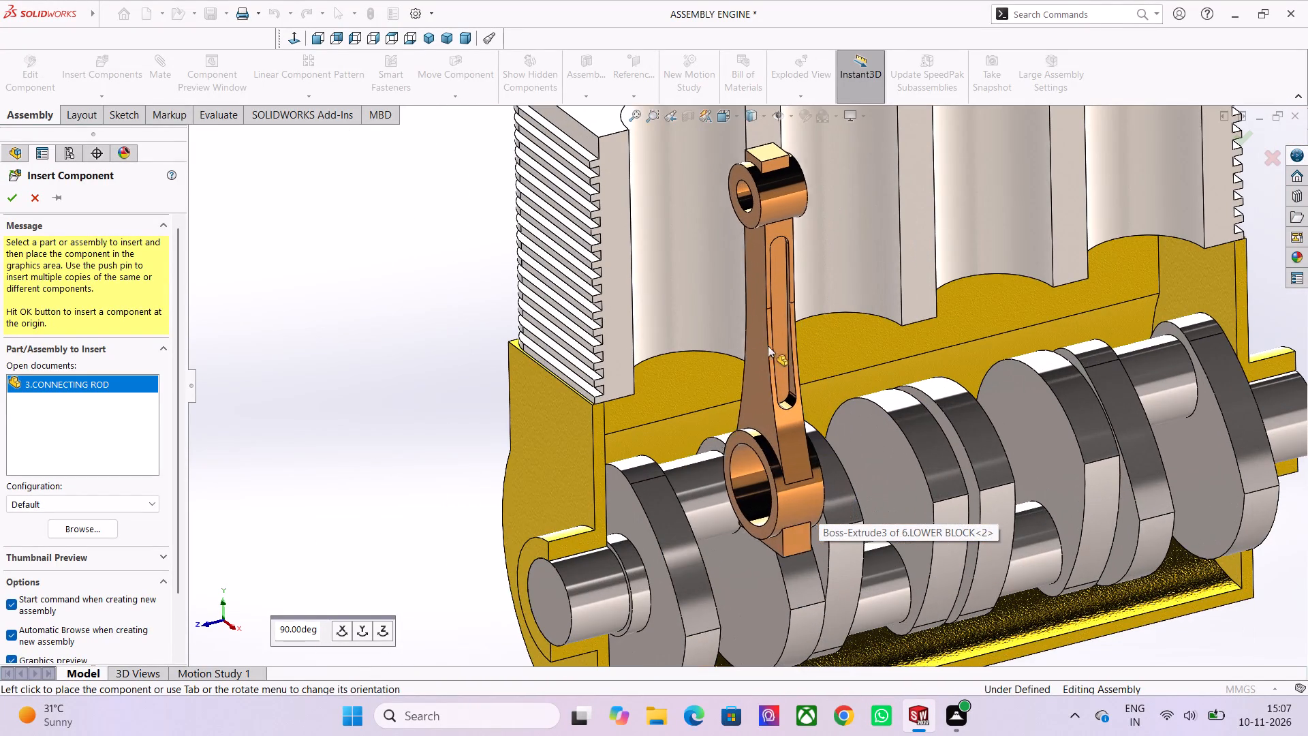
{"action": "scroll", "coordinate": [721, 354], "scroll_direction": "down", "scroll_amount": 2}
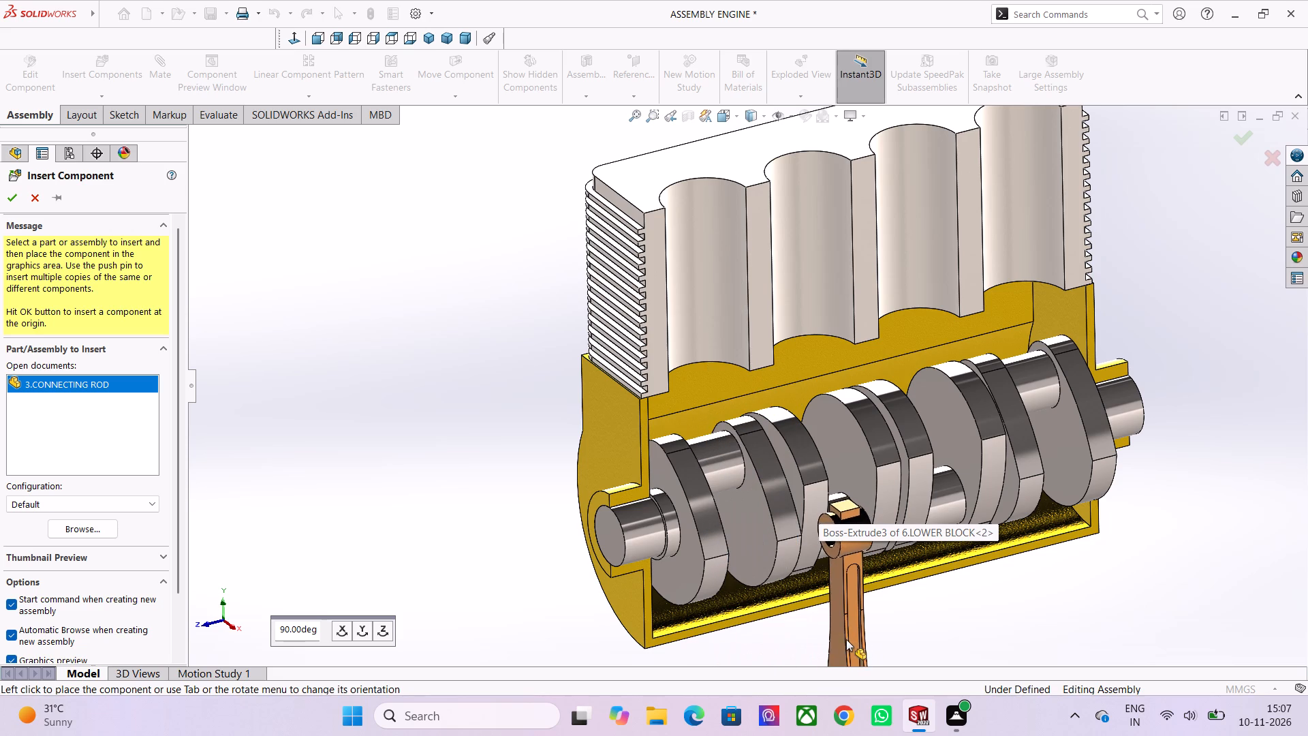
{"action": "scroll", "coordinate": [793, 356], "scroll_direction": "down", "scroll_amount": 1}
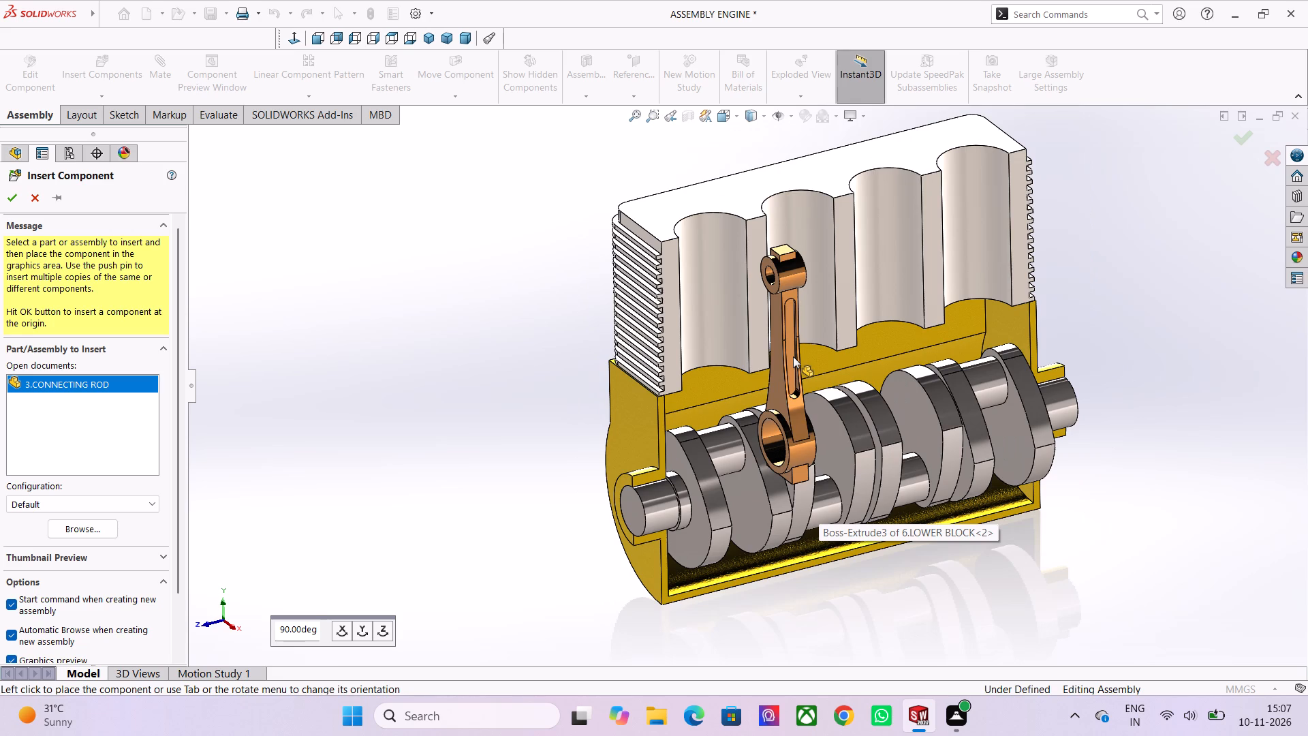
{"action": "scroll", "coordinate": [793, 356], "scroll_direction": "up", "scroll_amount": 2}
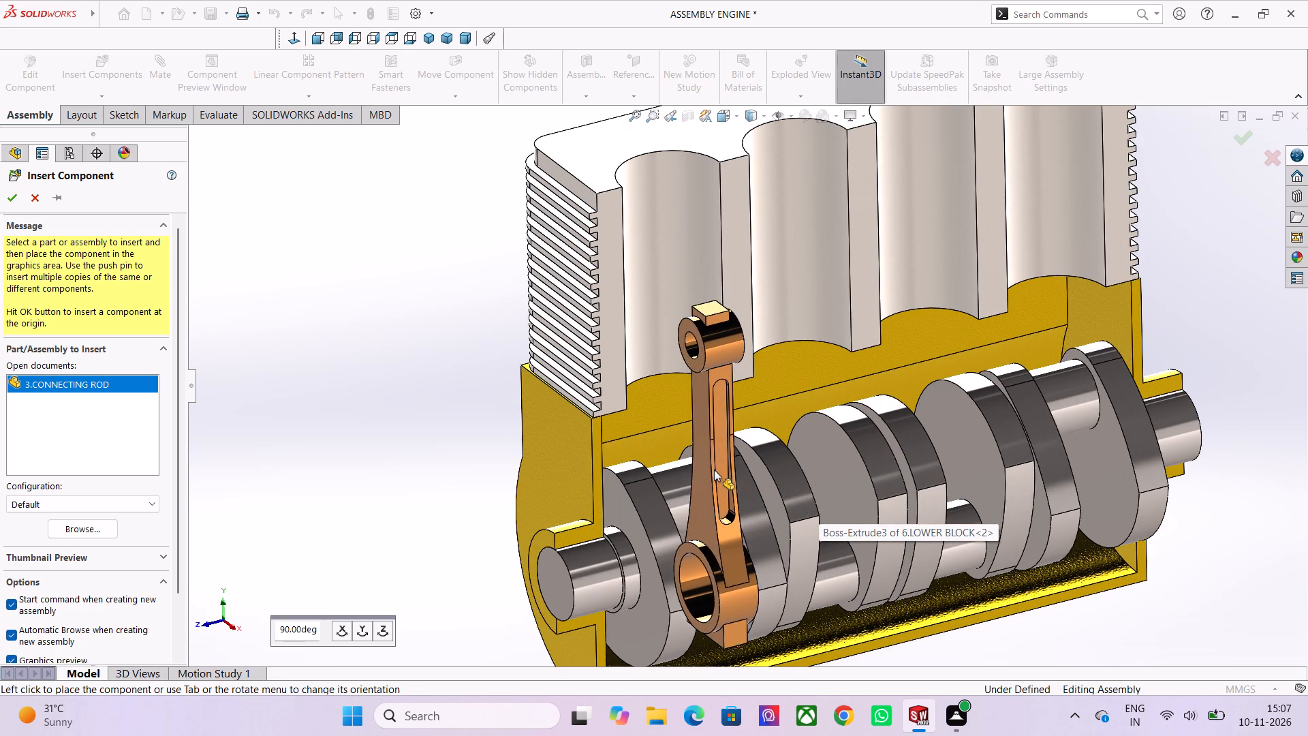
{"action": "scroll", "coordinate": [715, 468], "scroll_direction": "up", "scroll_amount": 2}
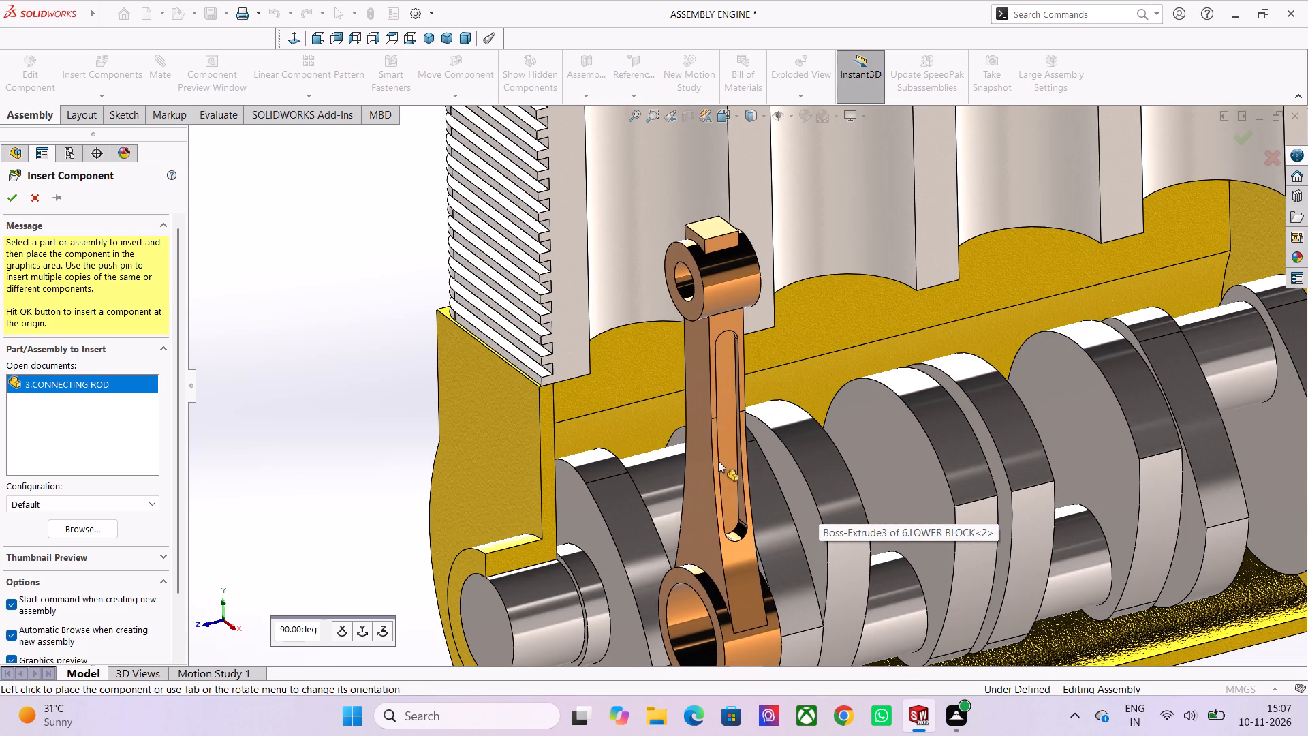
{"action": "scroll", "coordinate": [718, 452], "scroll_direction": "up", "scroll_amount": 1}
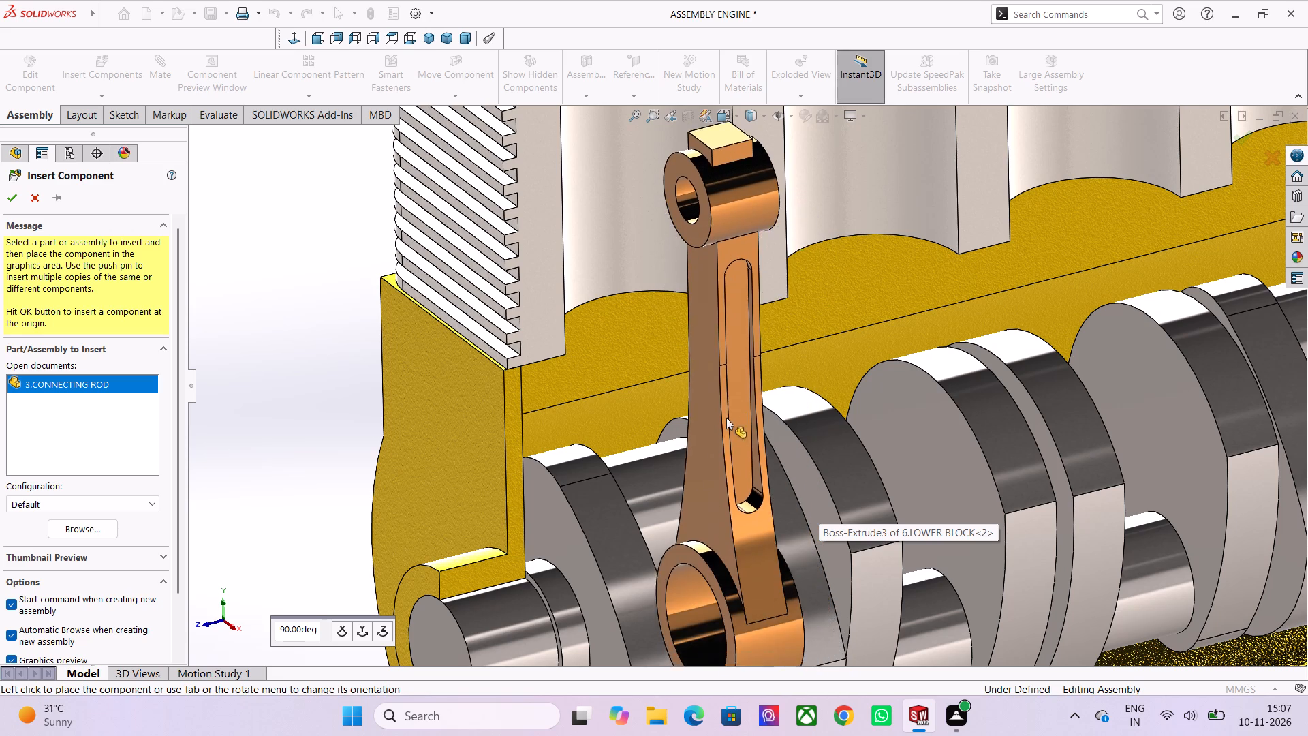
{"action": "scroll", "coordinate": [726, 429], "scroll_direction": "down", "scroll_amount": 3}
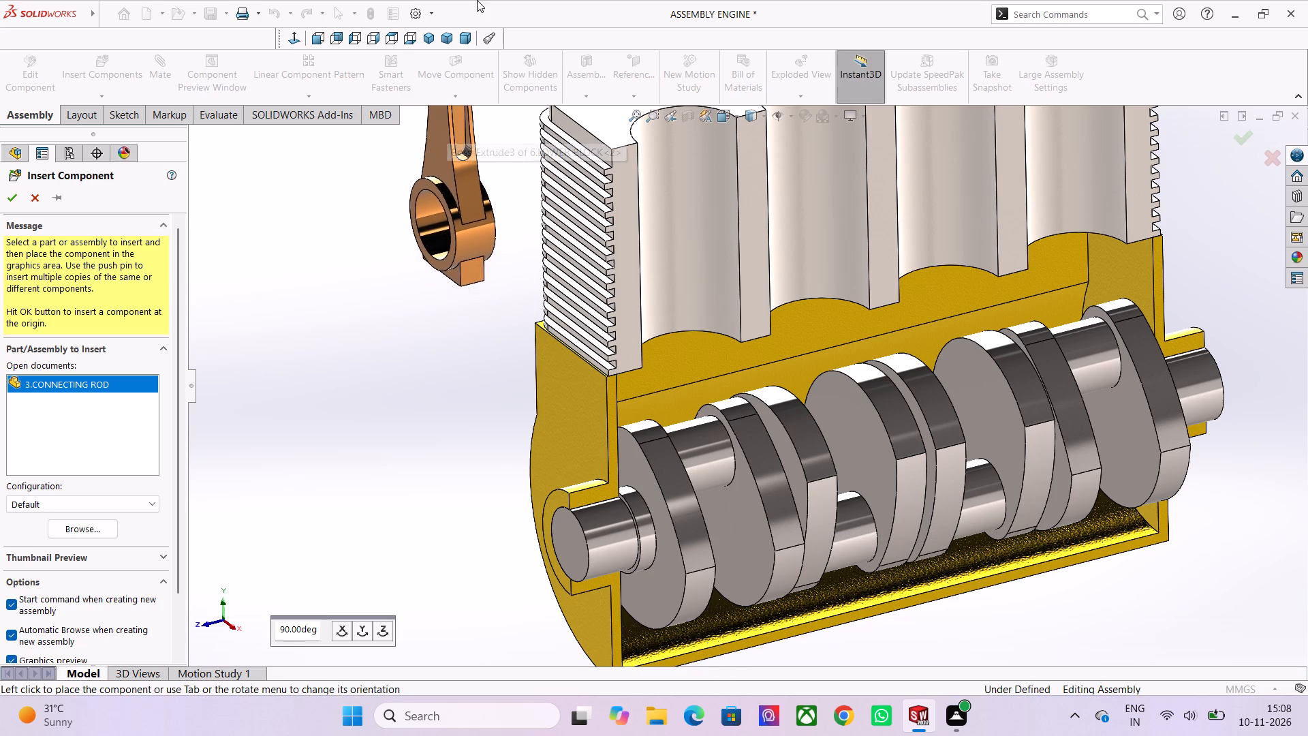
{"action": "scroll", "coordinate": [523, 57], "scroll_direction": "up", "scroll_amount": 2}
{"action": "scroll", "coordinate": [733, 301], "scroll_direction": "down", "scroll_amount": 2}
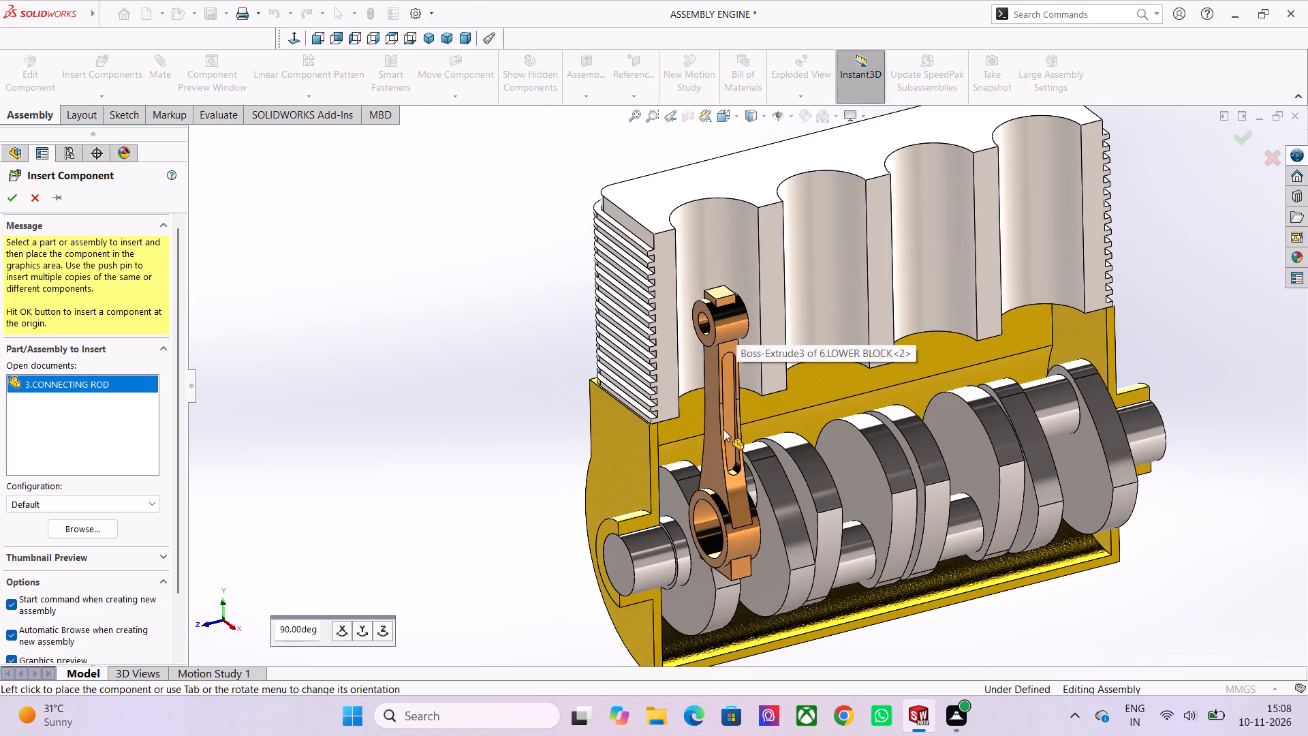
{"action": "scroll", "coordinate": [723, 429], "scroll_direction": "up", "scroll_amount": 1}
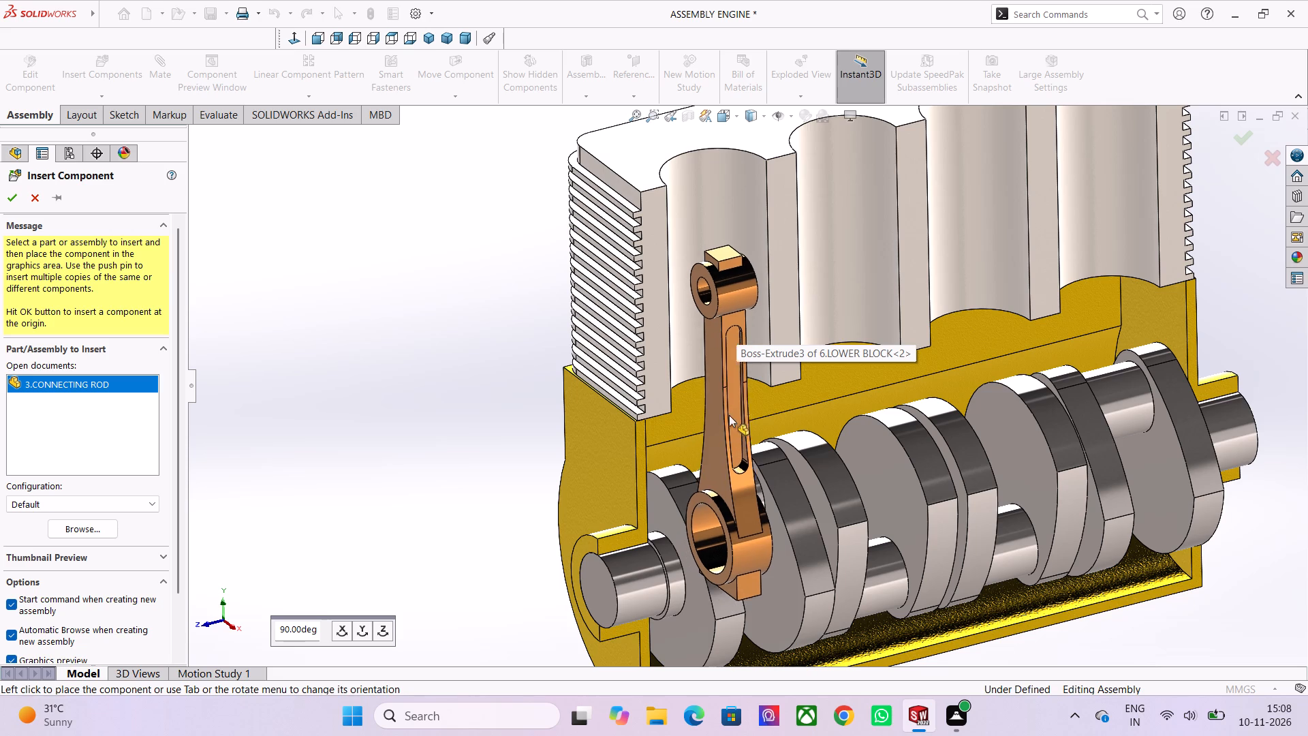
{"action": "scroll", "coordinate": [753, 352], "scroll_direction": "down", "scroll_amount": 2}
{"action": "scroll", "coordinate": [758, 419], "scroll_direction": "up", "scroll_amount": 4}
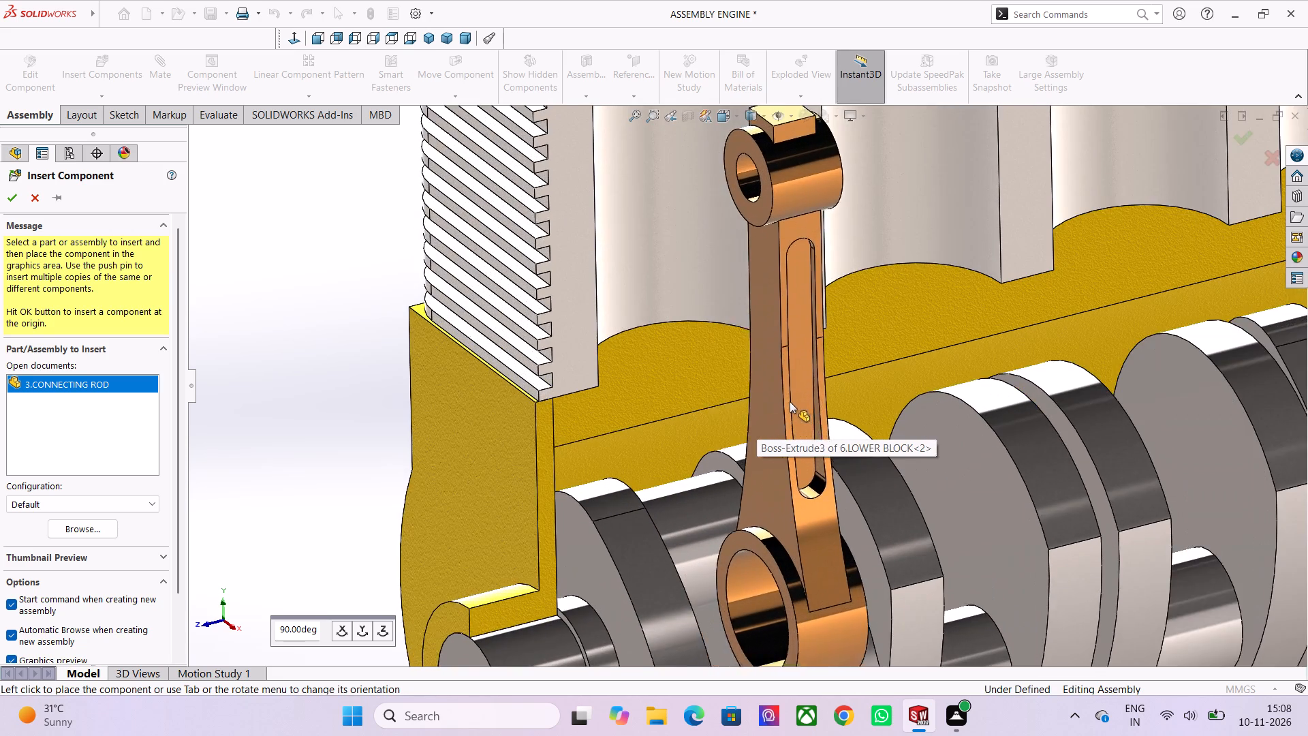
{"action": "scroll", "coordinate": [790, 401], "scroll_direction": "down", "scroll_amount": 3}
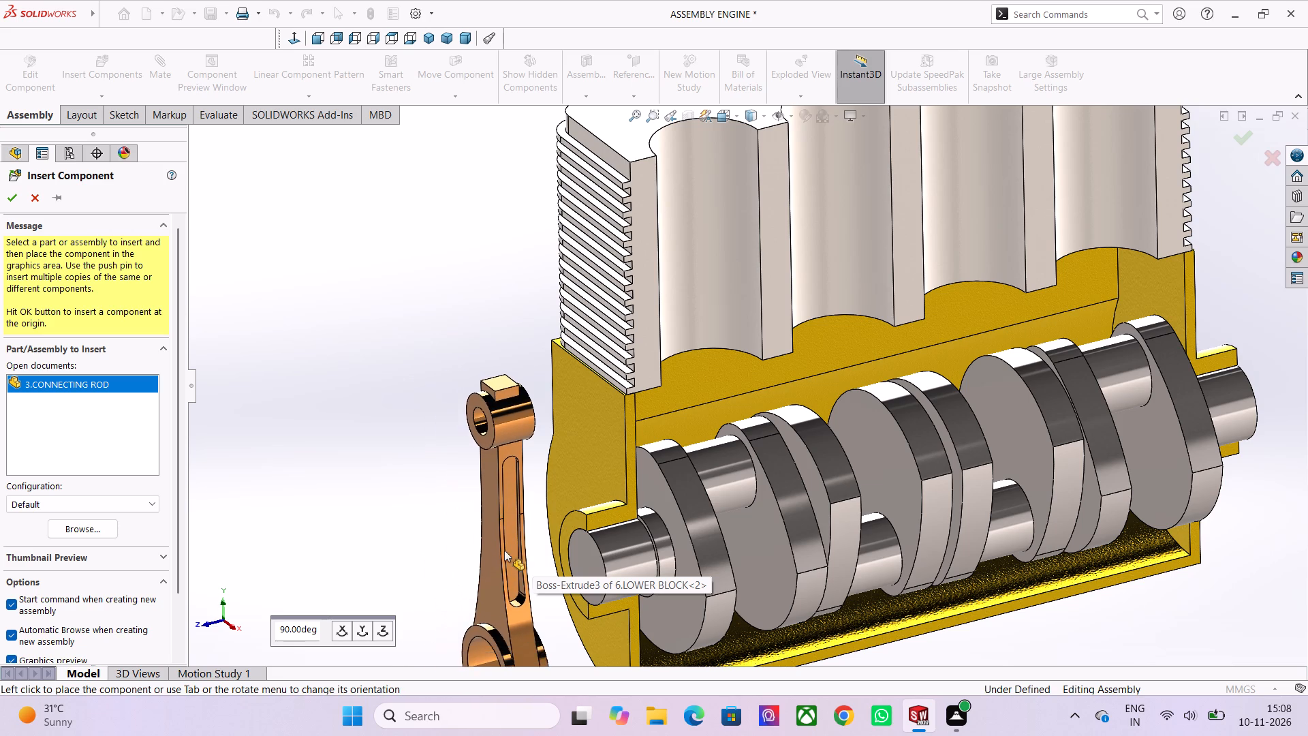
{"action": "scroll", "coordinate": [687, 430], "scroll_direction": "down", "scroll_amount": 1}
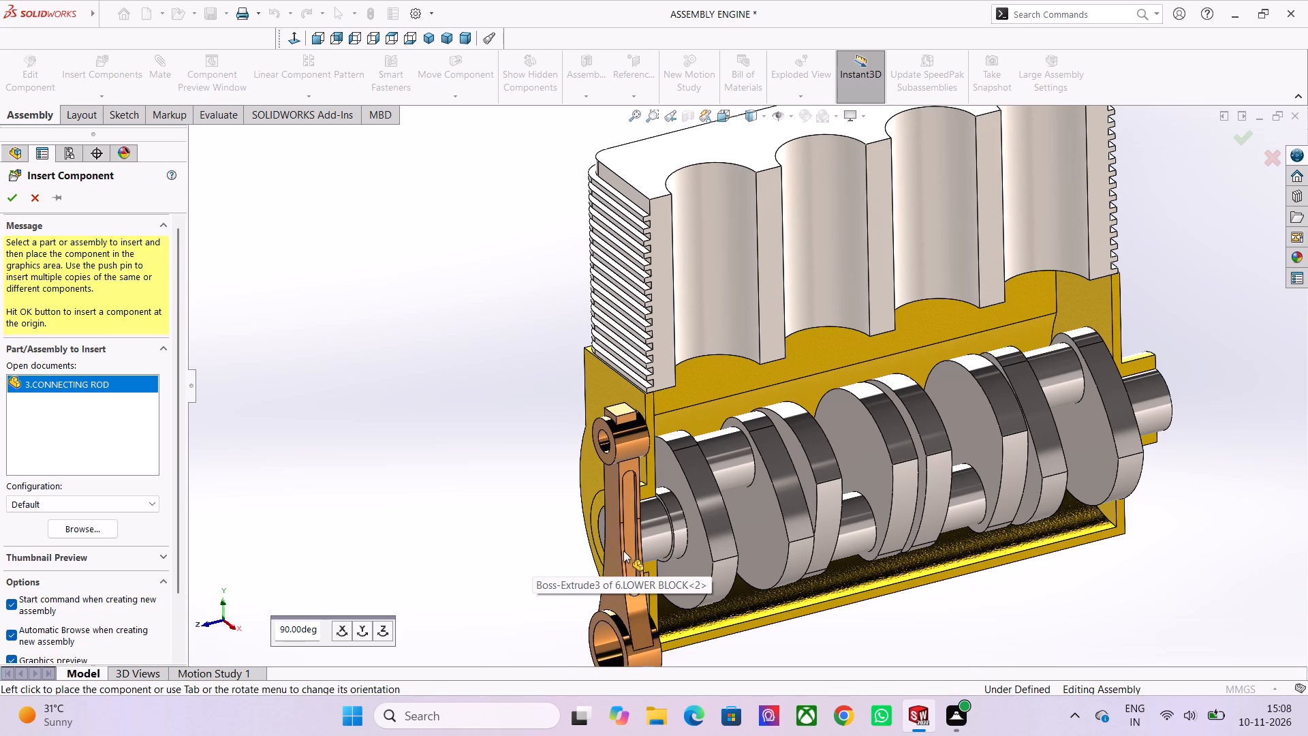
{"action": "scroll", "coordinate": [621, 536], "scroll_direction": "up", "scroll_amount": 1}
{"action": "scroll", "coordinate": [756, 335], "scroll_direction": "up", "scroll_amount": 2}
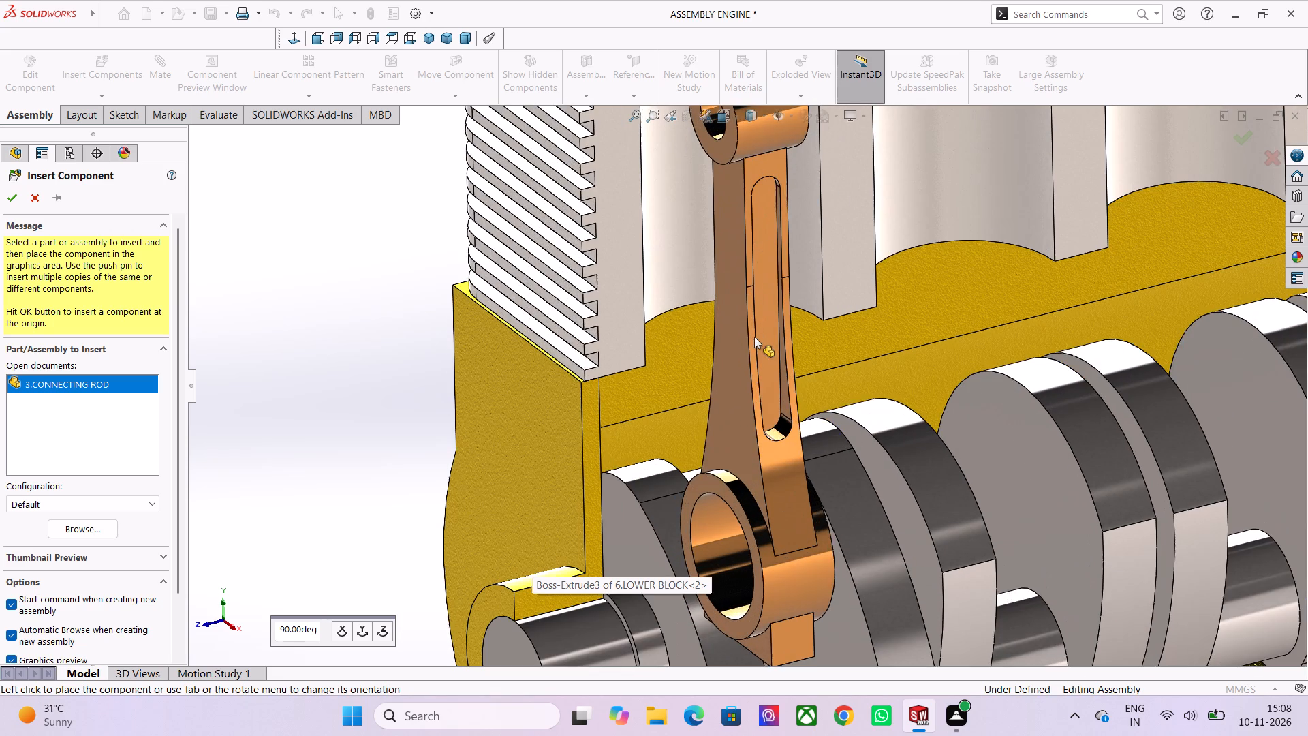
{"action": "scroll", "coordinate": [754, 337], "scroll_direction": "up", "scroll_amount": 1}
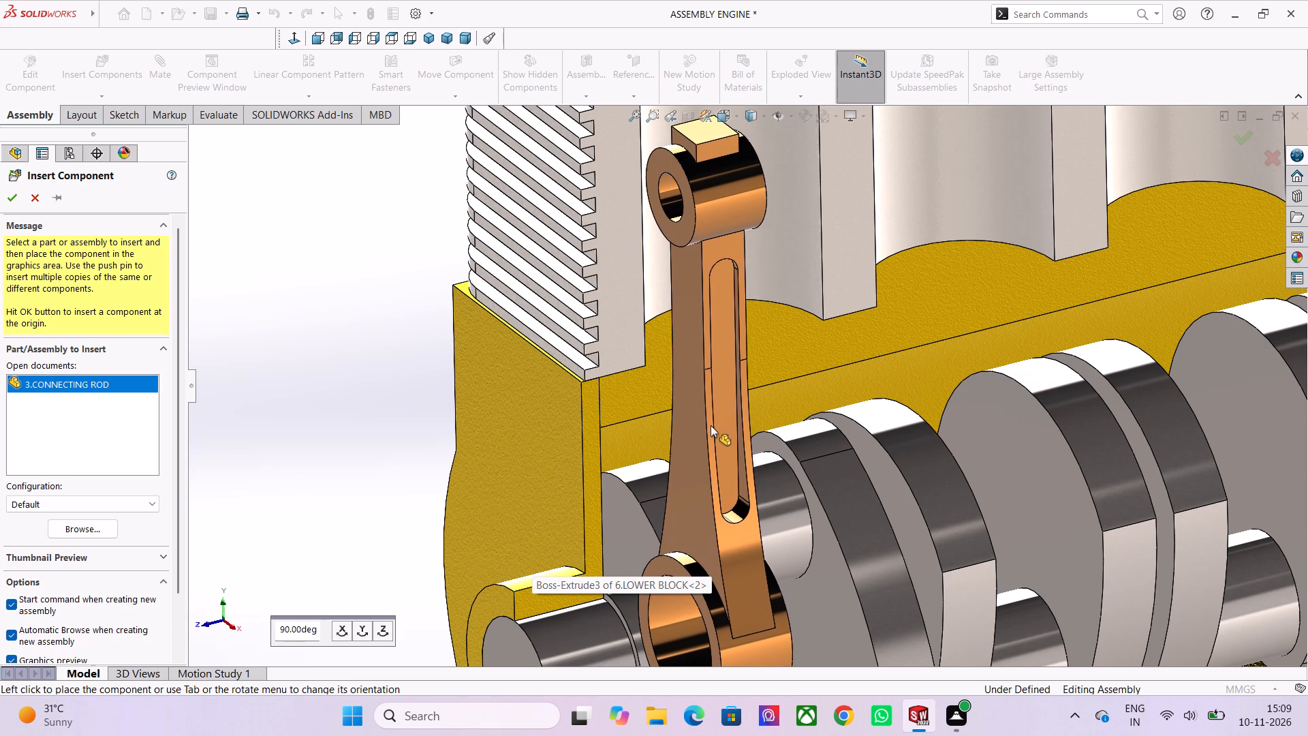
{"action": "scroll", "coordinate": [852, 459], "scroll_direction": "down", "scroll_amount": 1}
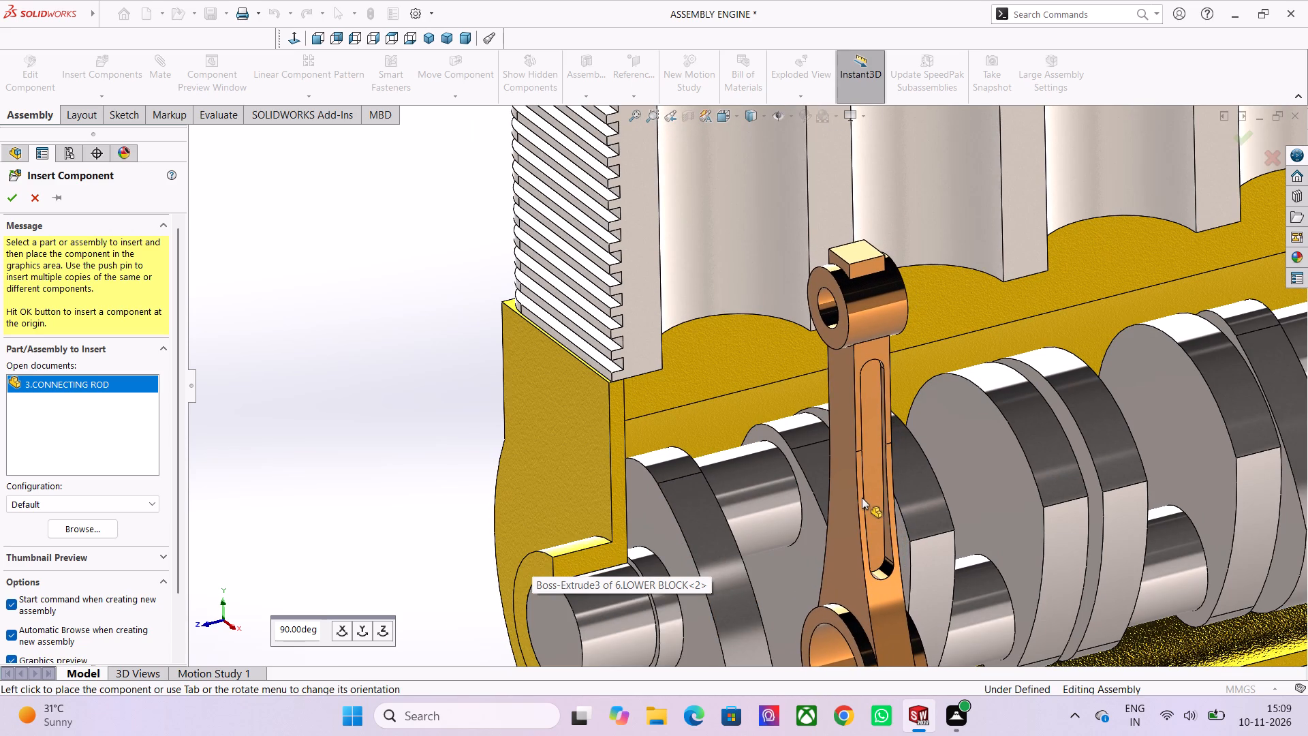
{"action": "scroll", "coordinate": [840, 602], "scroll_direction": "down", "scroll_amount": 1}
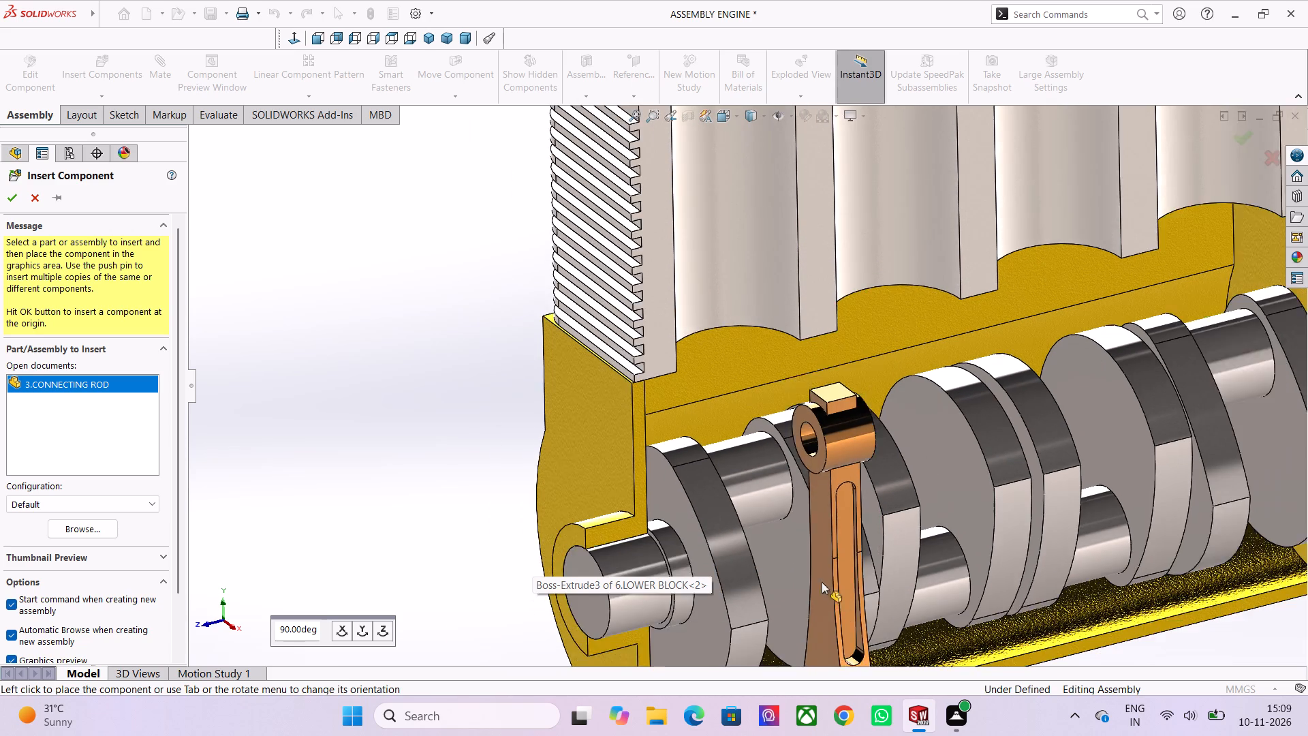
{"action": "scroll", "coordinate": [822, 582], "scroll_direction": "down", "scroll_amount": 1}
{"action": "scroll", "coordinate": [811, 493], "scroll_direction": "down", "scroll_amount": 1}
{"action": "scroll", "coordinate": [731, 525], "scroll_direction": "down", "scroll_amount": 1}
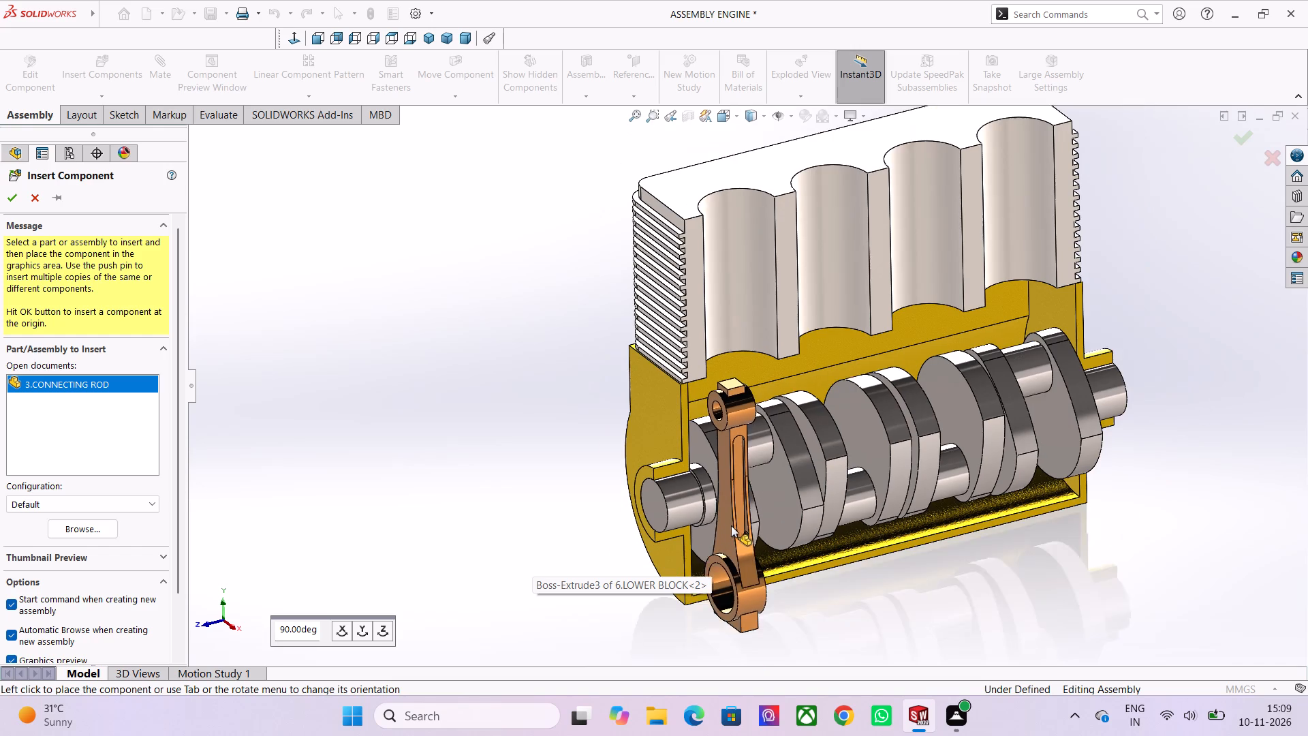
{"action": "scroll", "coordinate": [747, 311], "scroll_direction": "down", "scroll_amount": 1}
{"action": "scroll", "coordinate": [759, 345], "scroll_direction": "up", "scroll_amount": 3}
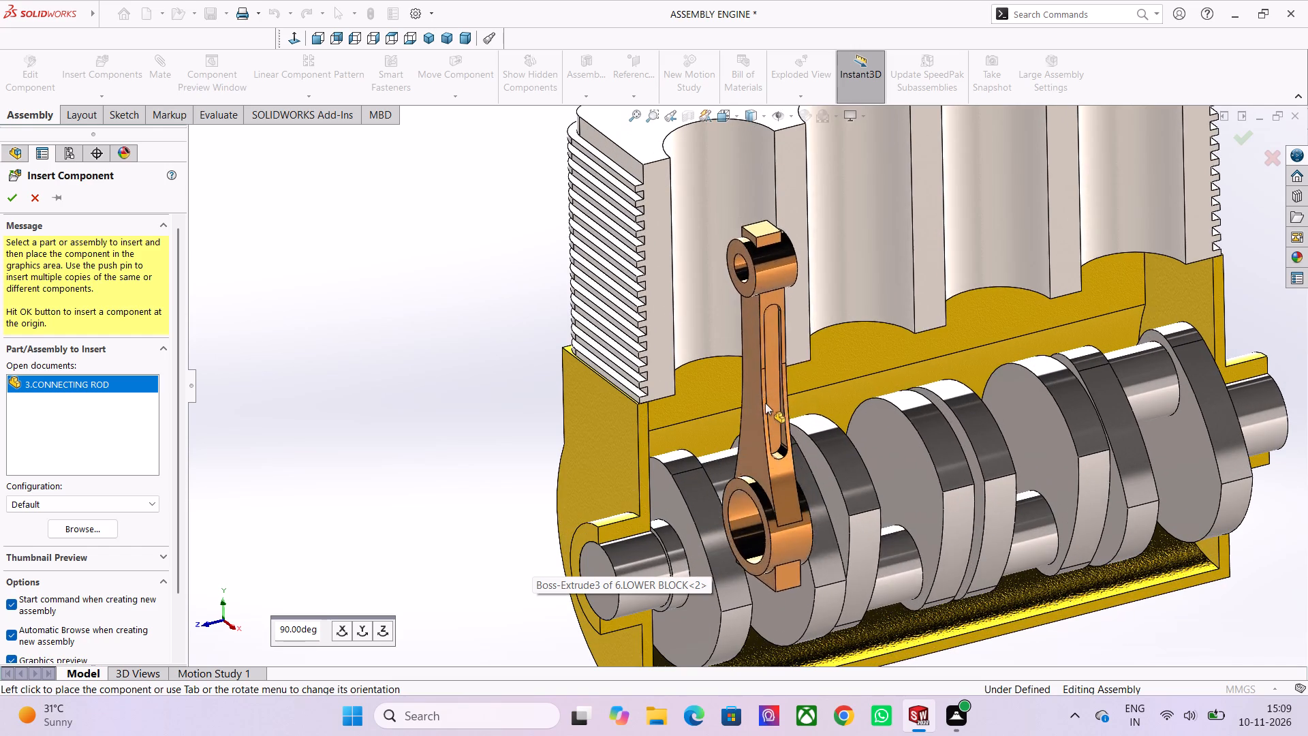
{"action": "scroll", "coordinate": [942, 444], "scroll_direction": "down", "scroll_amount": 1}
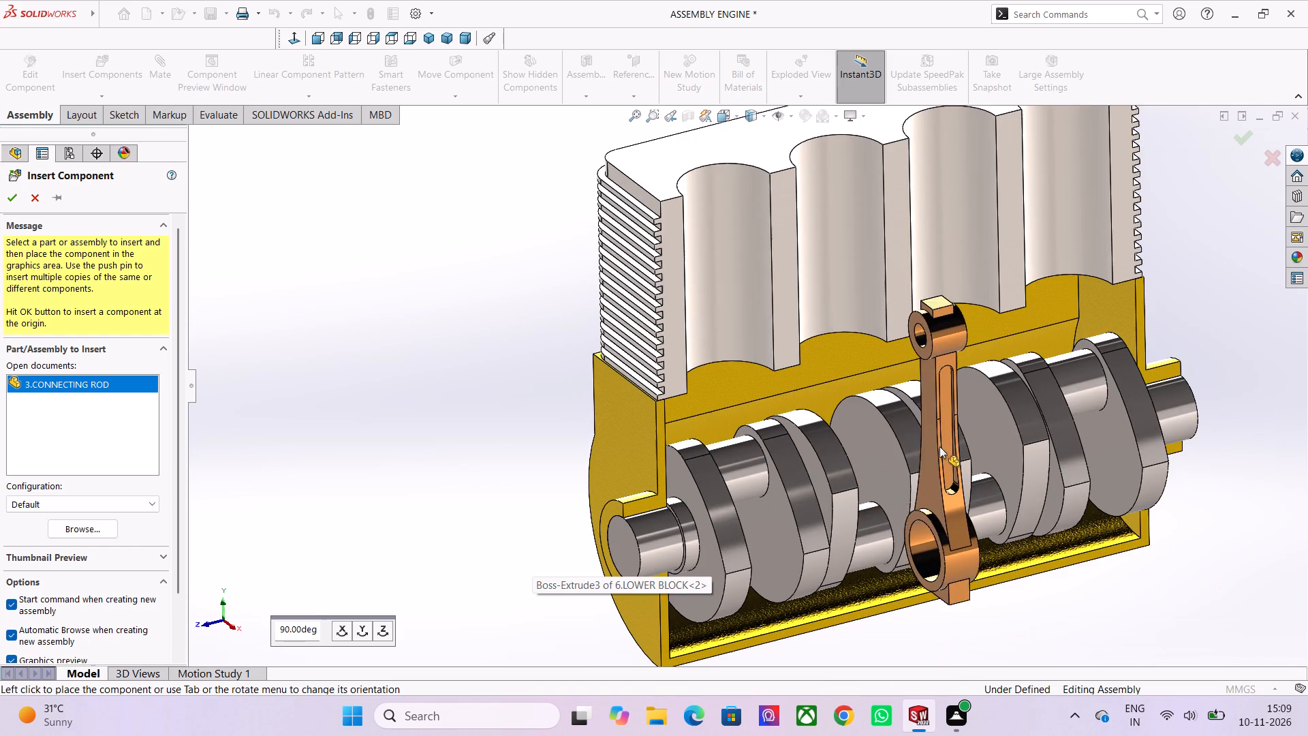
{"action": "scroll", "coordinate": [715, 387], "scroll_direction": "down", "scroll_amount": 1}
{"action": "scroll", "coordinate": [717, 371], "scroll_direction": "up", "scroll_amount": 1}
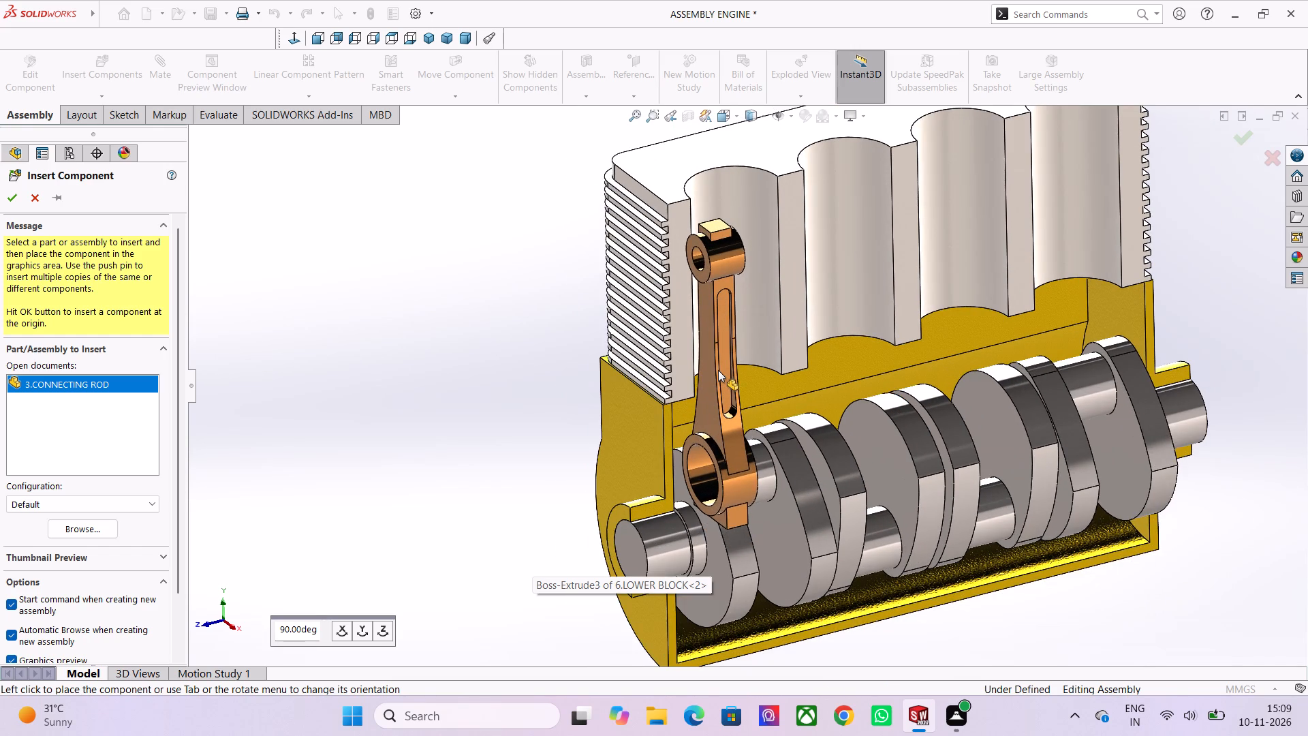
{"action": "scroll", "coordinate": [718, 370], "scroll_direction": "up", "scroll_amount": 2}
{"action": "scroll", "coordinate": [663, 239], "scroll_direction": "down", "scroll_amount": 2}
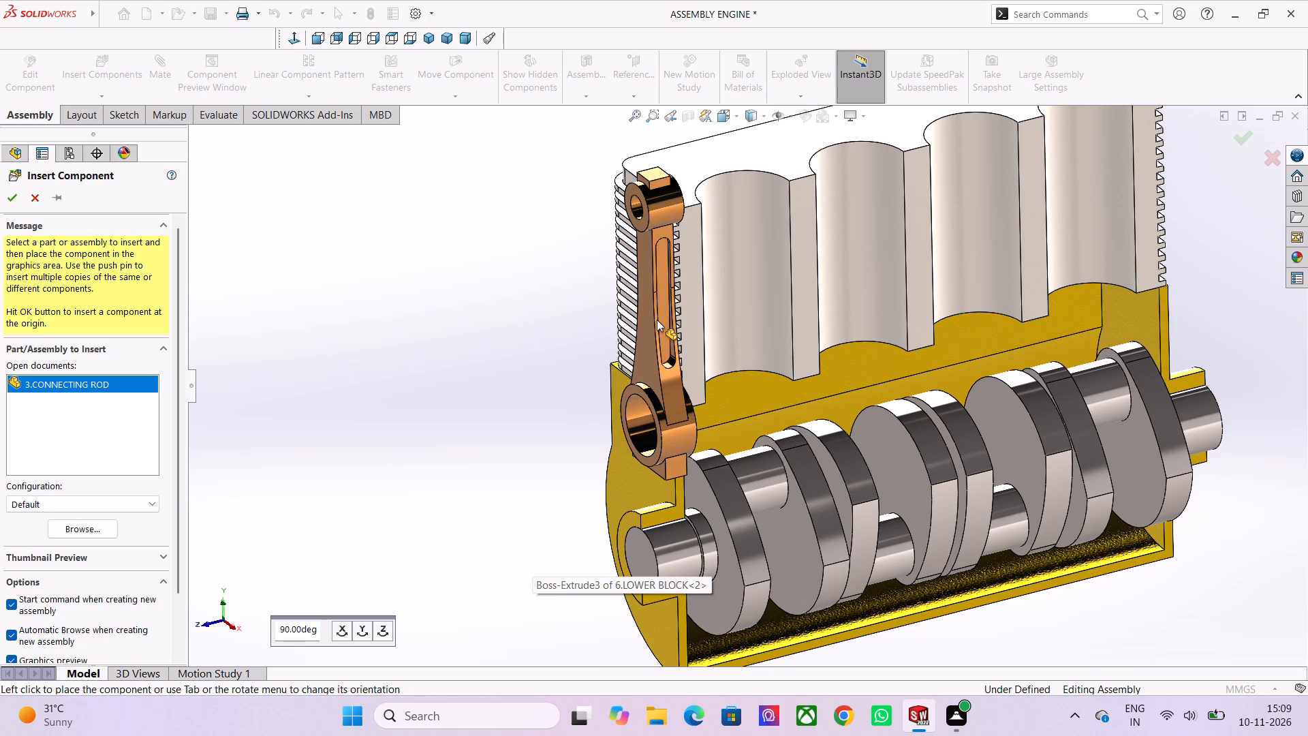
{"action": "scroll", "coordinate": [646, 346], "scroll_direction": "up", "scroll_amount": 2}
{"action": "scroll", "coordinate": [647, 348], "scroll_direction": "down", "scroll_amount": 1}
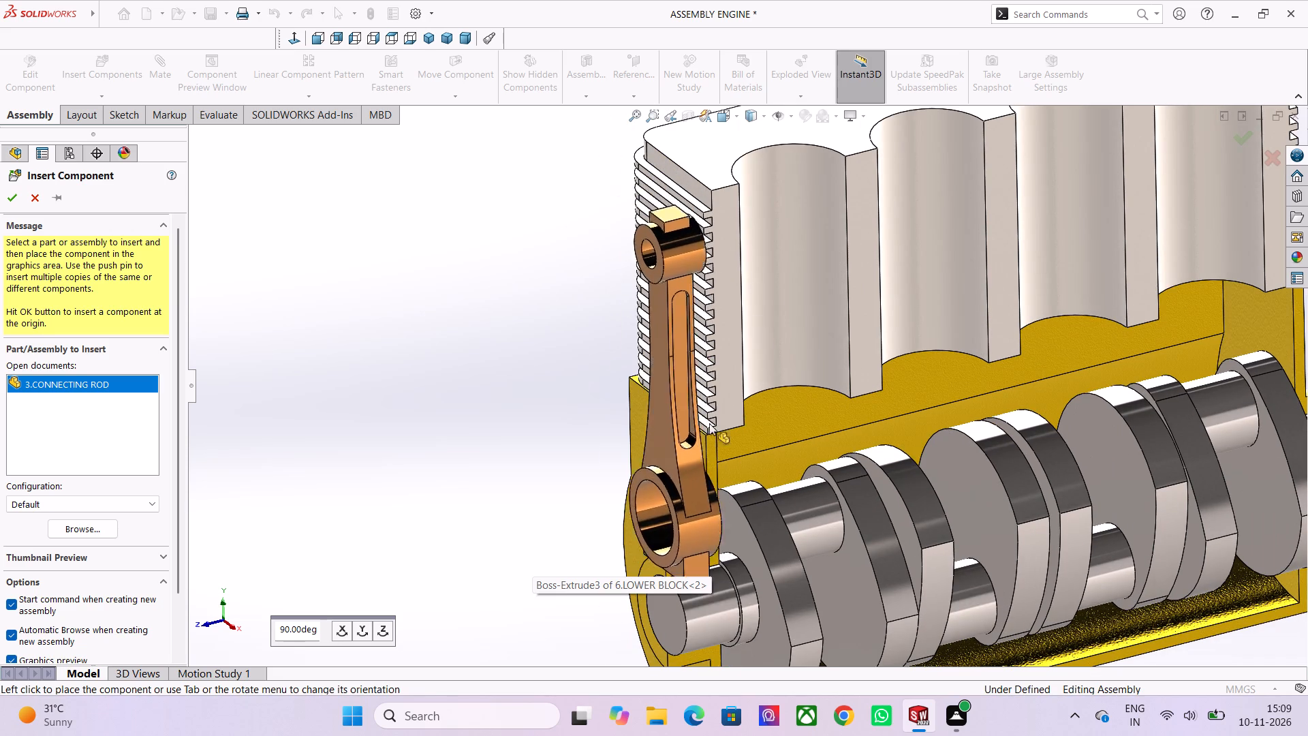
{"action": "scroll", "coordinate": [886, 461], "scroll_direction": "up", "scroll_amount": 2}
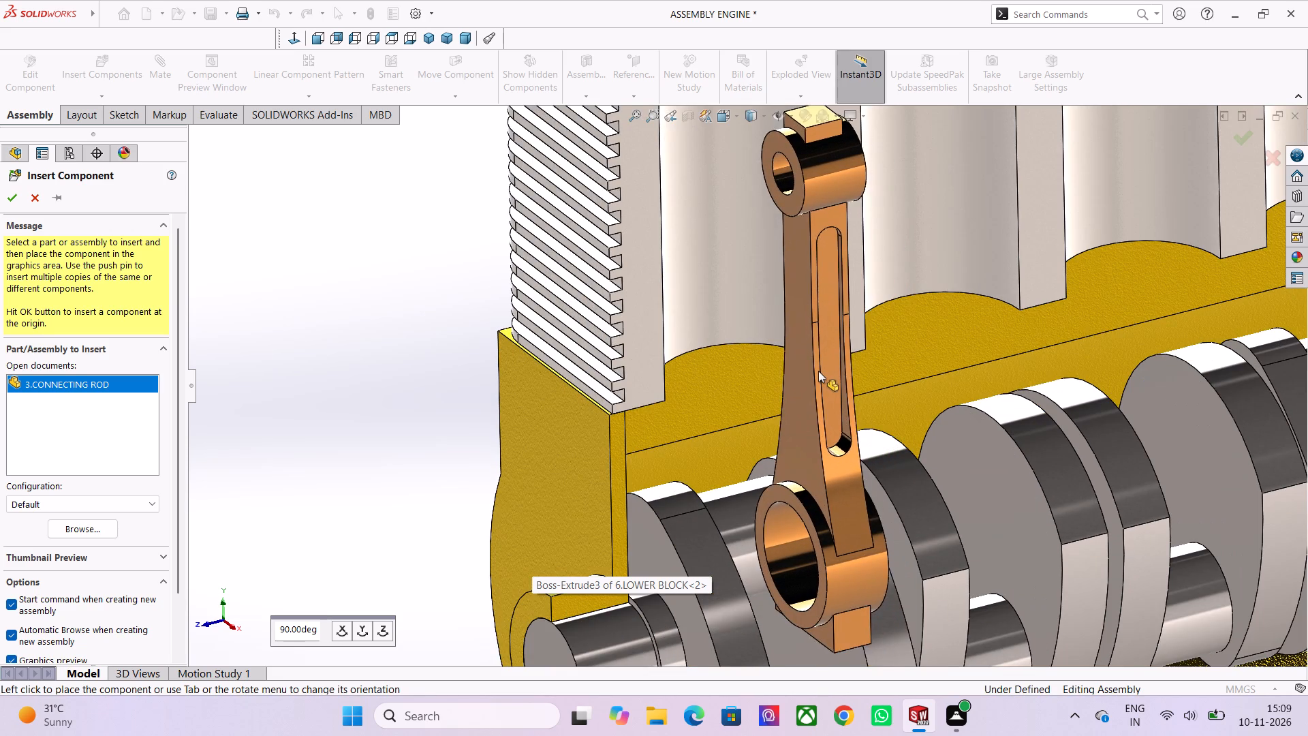
{"action": "scroll", "coordinate": [818, 385], "scroll_direction": "down", "scroll_amount": 3}
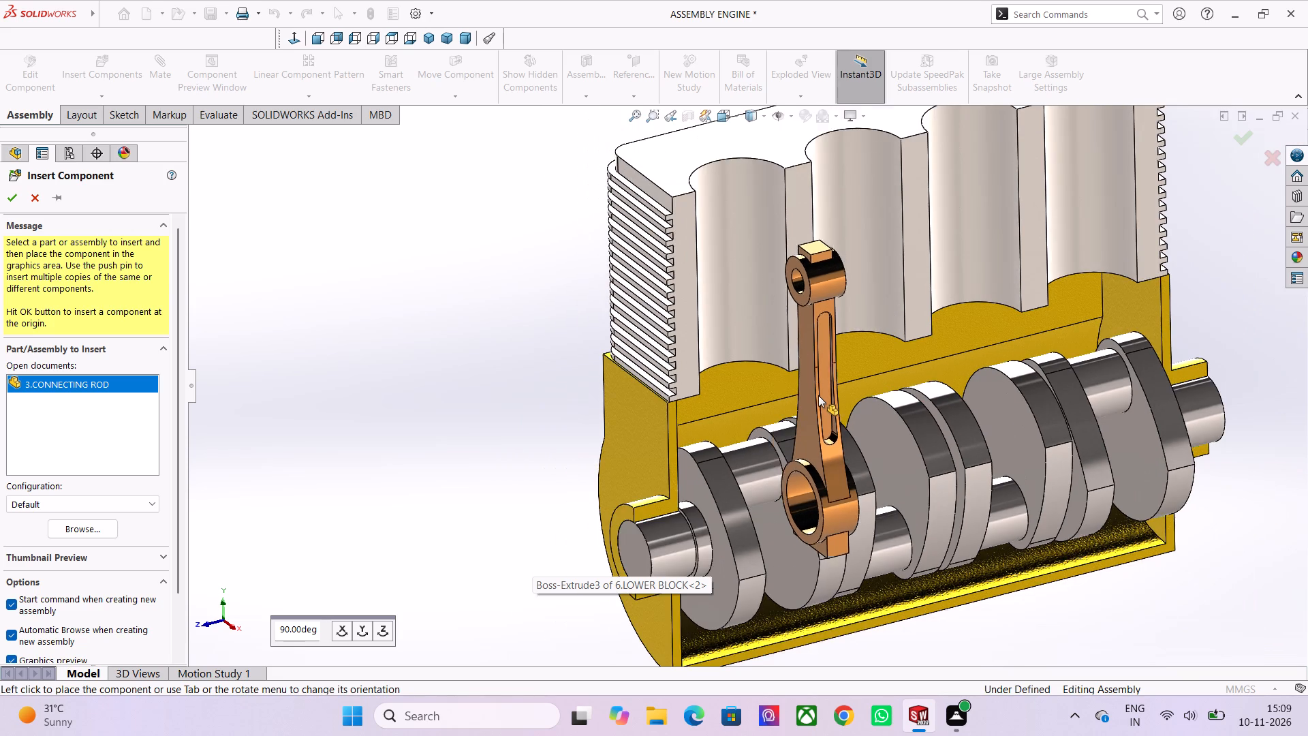
{"action": "scroll", "coordinate": [818, 395], "scroll_direction": "down", "scroll_amount": 1}
{"action": "scroll", "coordinate": [853, 331], "scroll_direction": "down", "scroll_amount": 1}
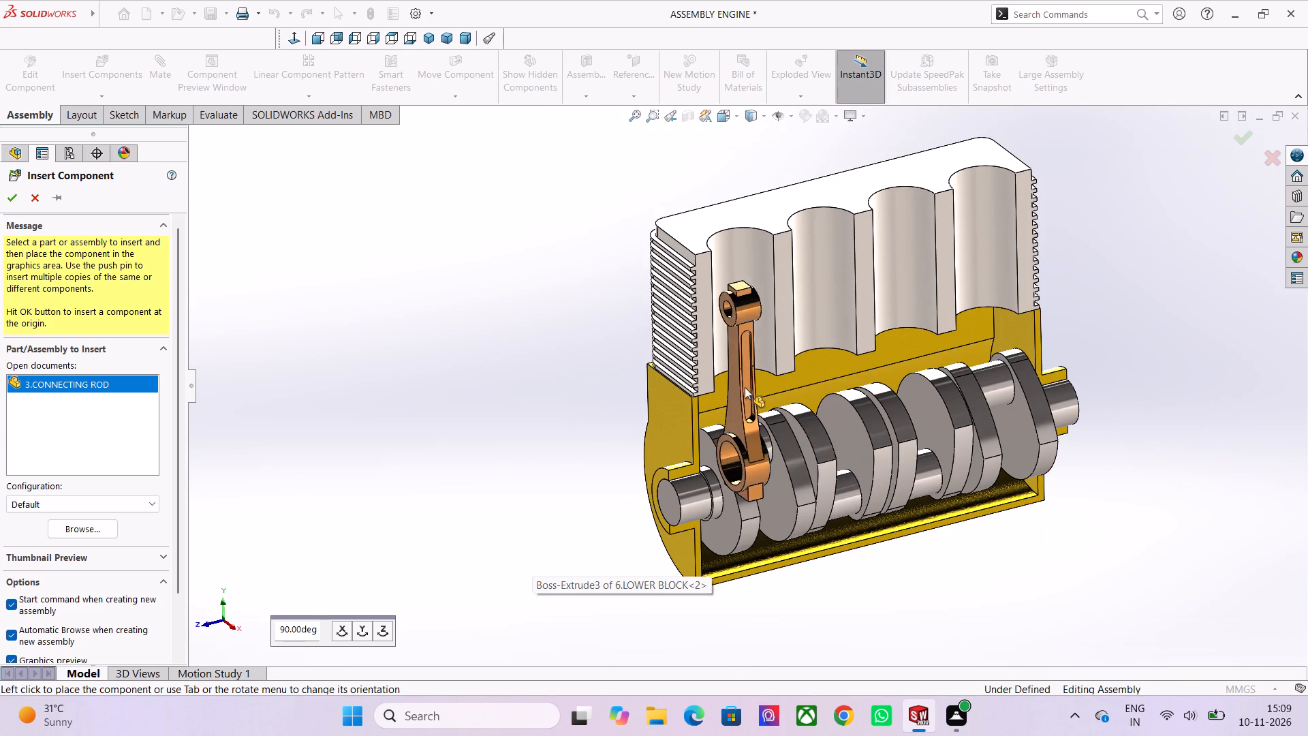
{"action": "scroll", "coordinate": [751, 384], "scroll_direction": "up", "scroll_amount": 3}
{"action": "scroll", "coordinate": [805, 388], "scroll_direction": "down", "scroll_amount": 3}
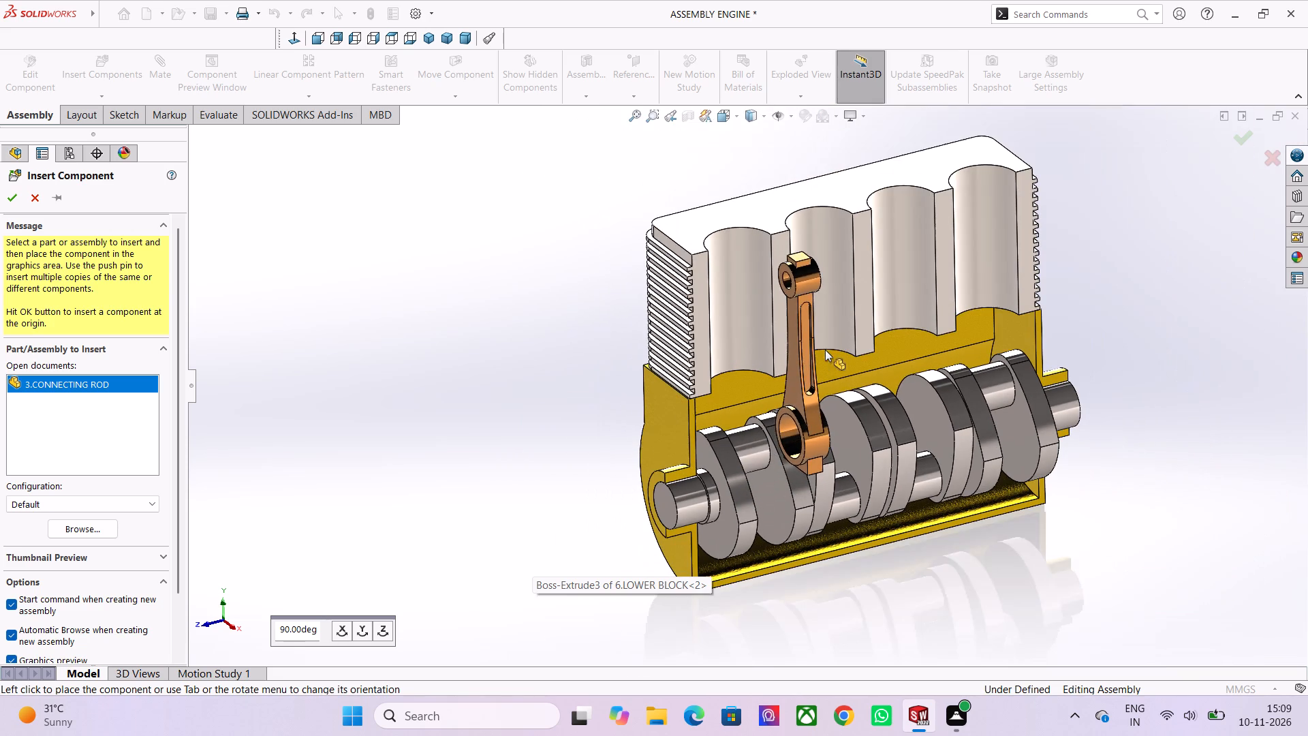
{"action": "scroll", "coordinate": [912, 431], "scroll_direction": "down", "scroll_amount": 1}
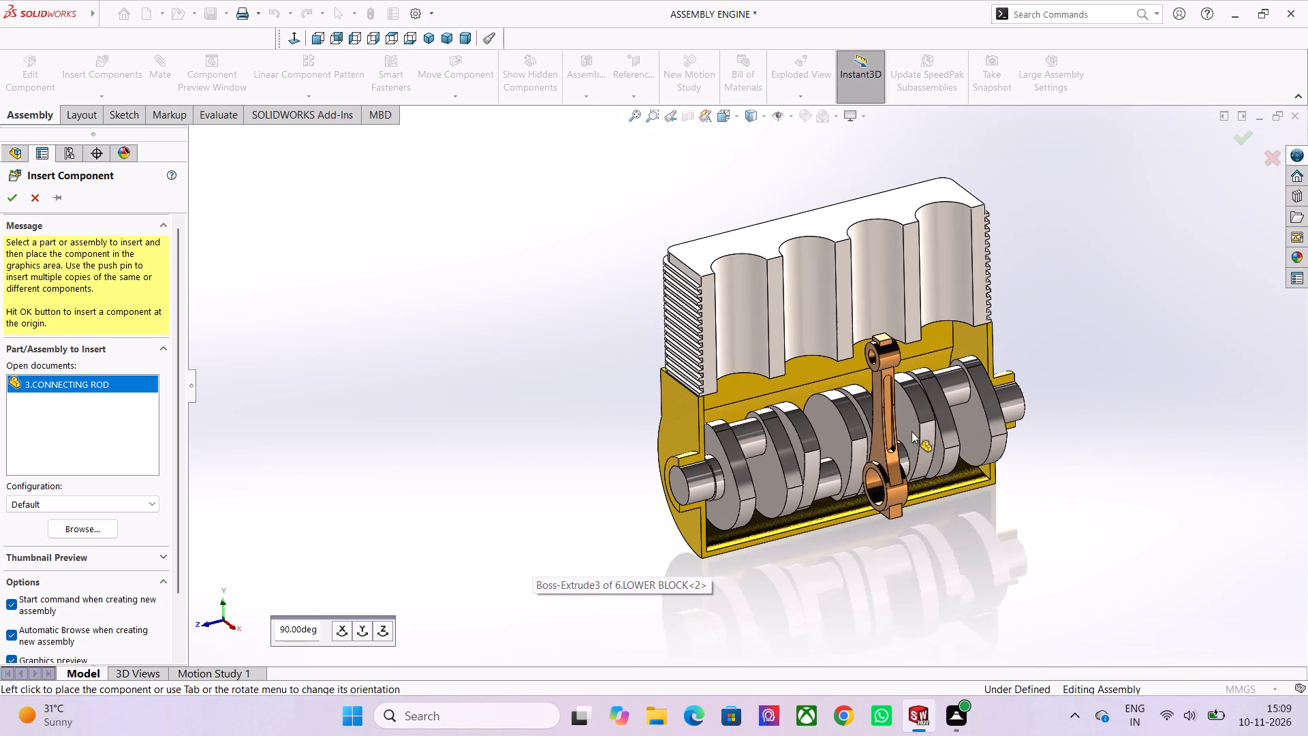
{"action": "scroll", "coordinate": [693, 318], "scroll_direction": "up", "scroll_amount": 2}
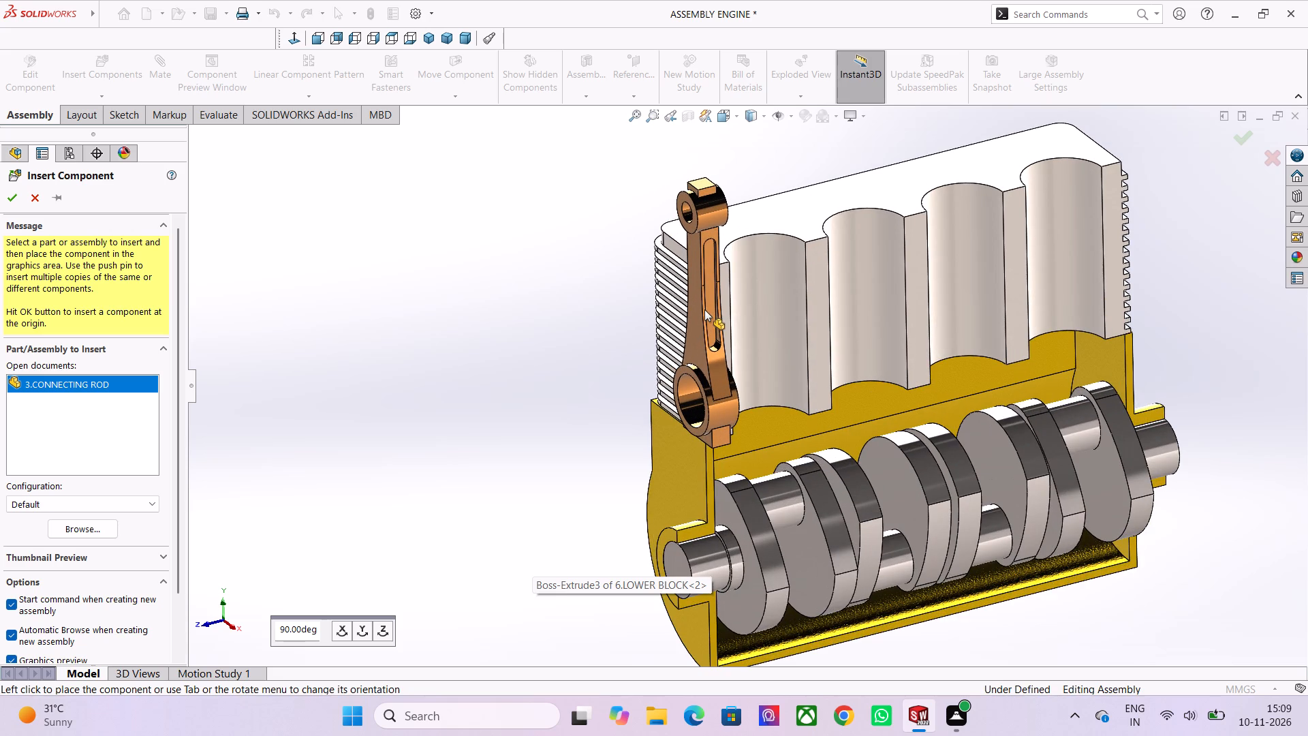
{"action": "scroll", "coordinate": [704, 309], "scroll_direction": "down", "scroll_amount": 1}
{"action": "scroll", "coordinate": [768, 330], "scroll_direction": "down", "scroll_amount": 1}
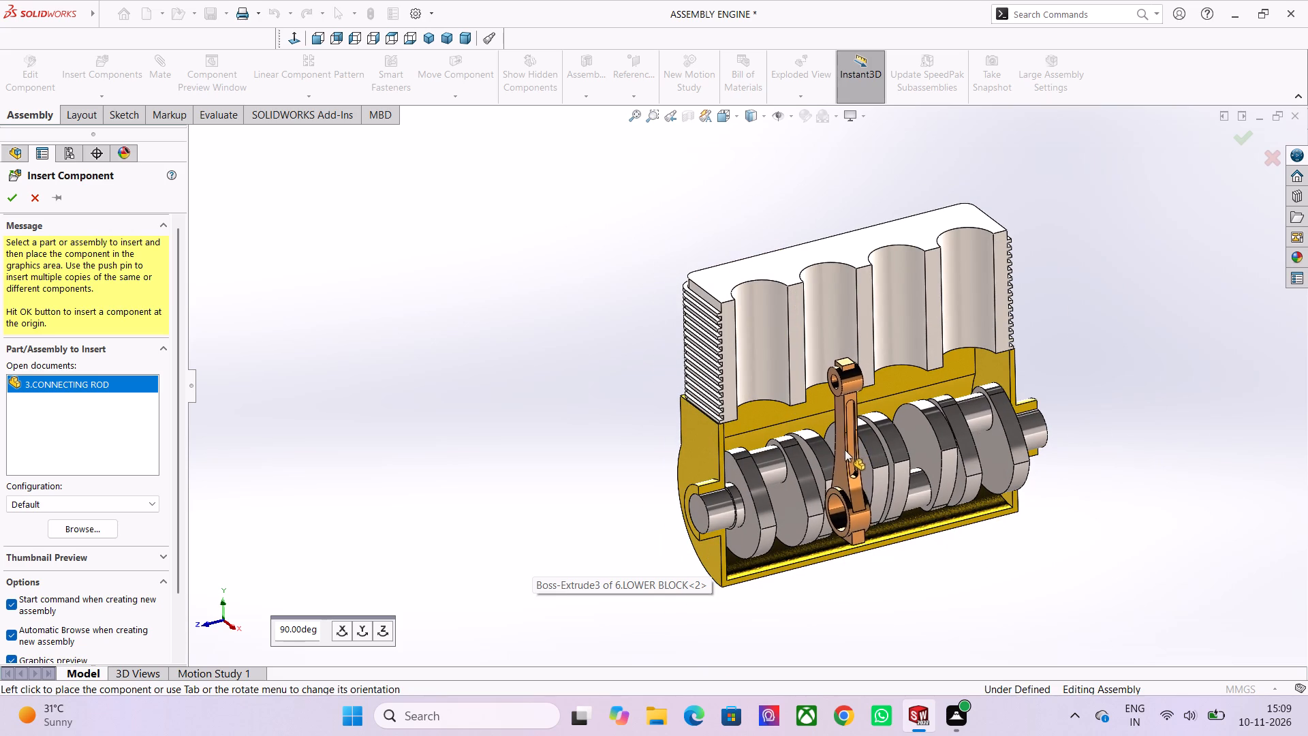
{"action": "scroll", "coordinate": [839, 451], "scroll_direction": "down", "scroll_amount": 1}
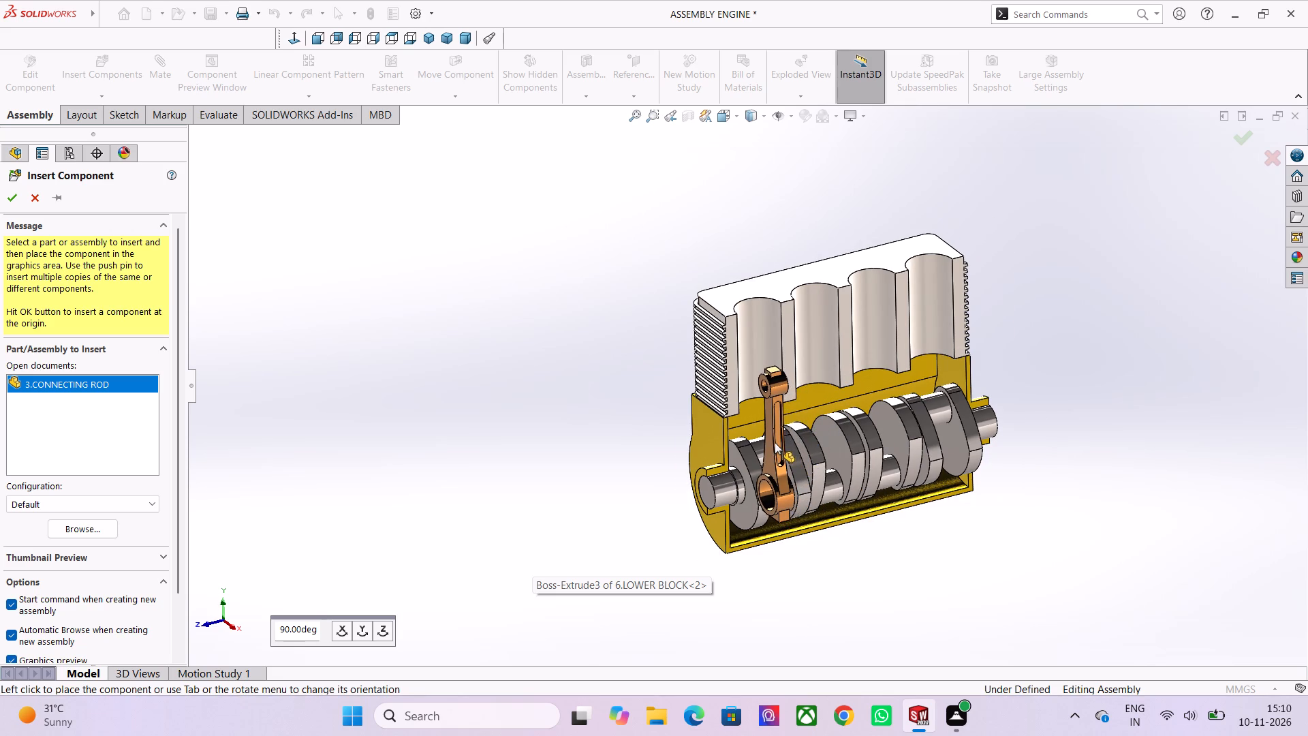
{"action": "scroll", "coordinate": [772, 439], "scroll_direction": "up", "scroll_amount": 1}
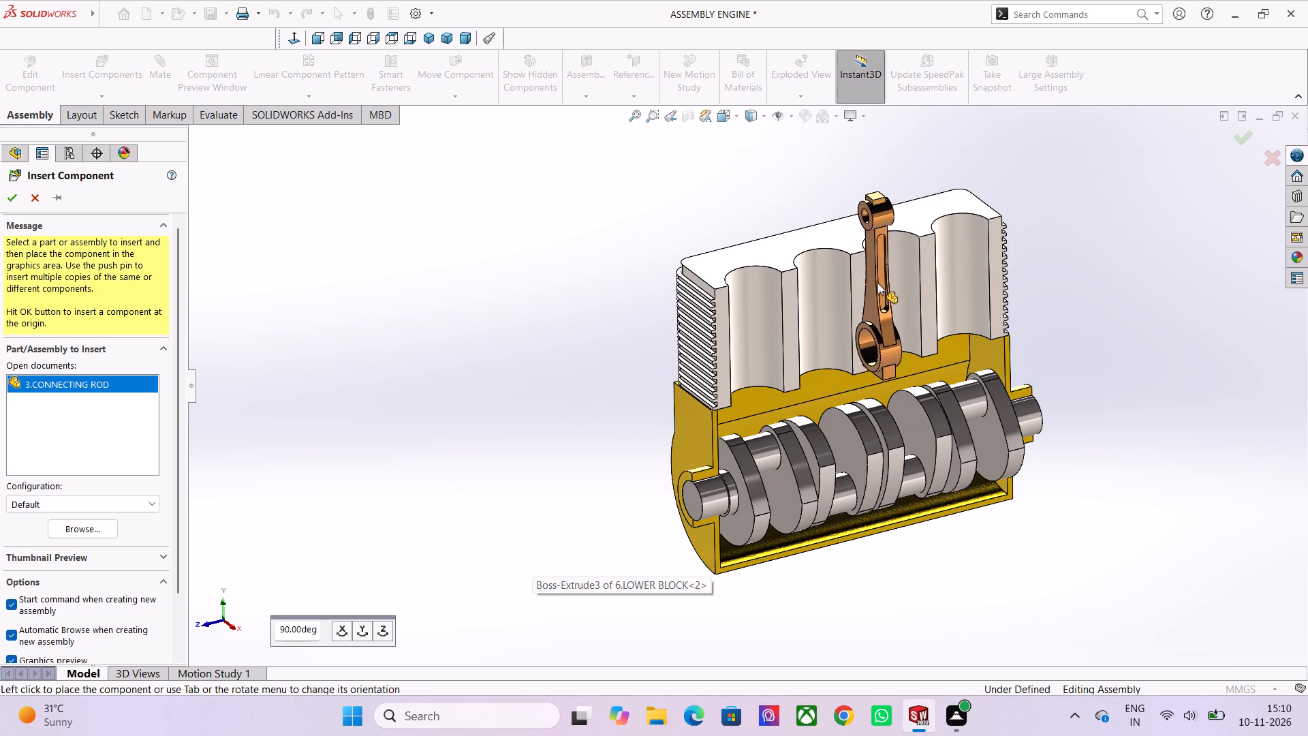
{"action": "scroll", "coordinate": [877, 359], "scroll_direction": "down", "scroll_amount": 1}
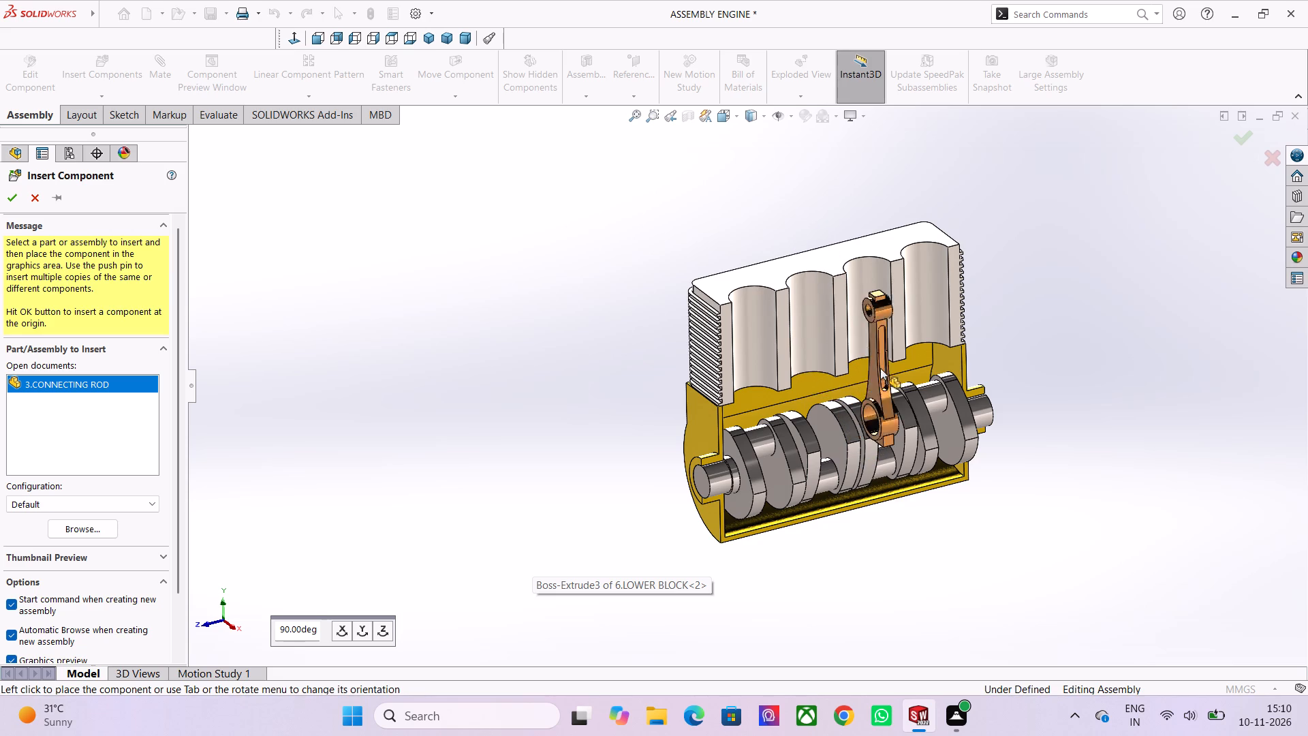
{"action": "scroll", "coordinate": [881, 369], "scroll_direction": "down", "scroll_amount": 2}
{"action": "scroll", "coordinate": [753, 339], "scroll_direction": "up", "scroll_amount": 7}
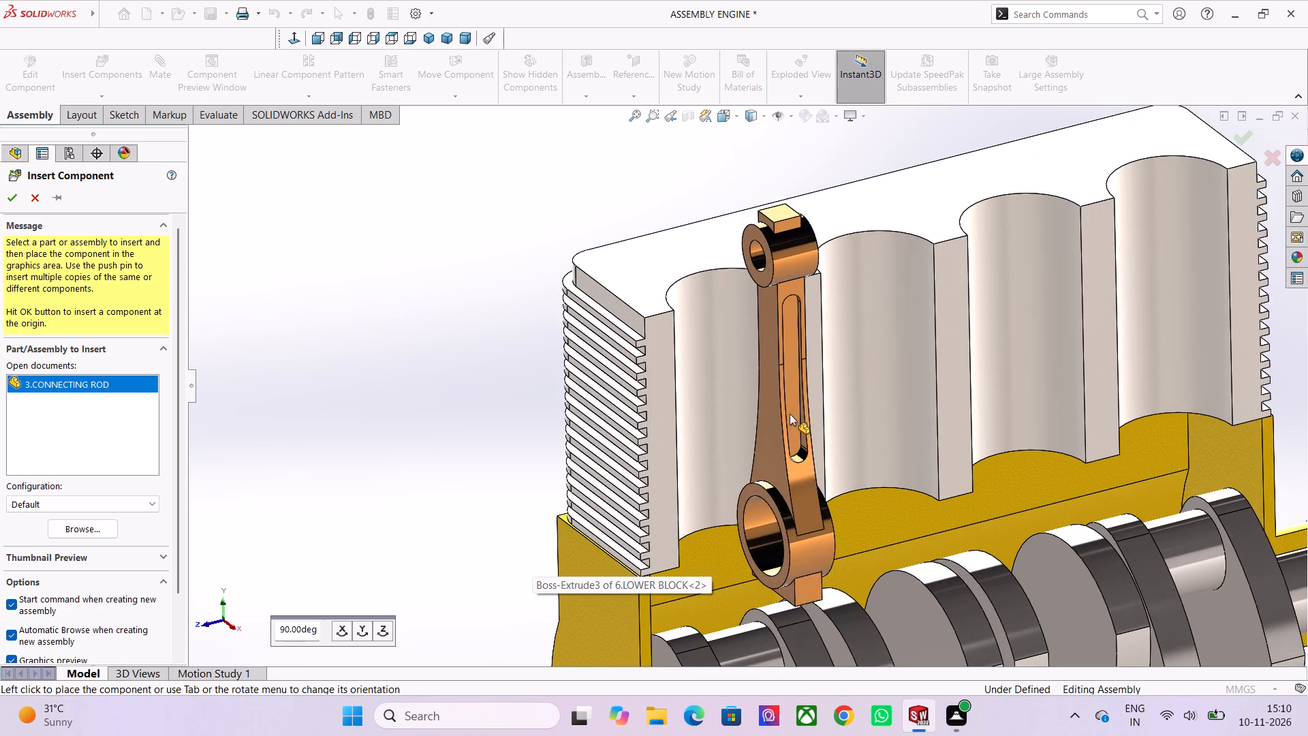
Examine the unplaced connecting rod, including its slotted shank and both ends, against the first cylinder bores and crank throws.
{"action": "scroll", "coordinate": [796, 424], "scroll_direction": "down", "scroll_amount": 1}
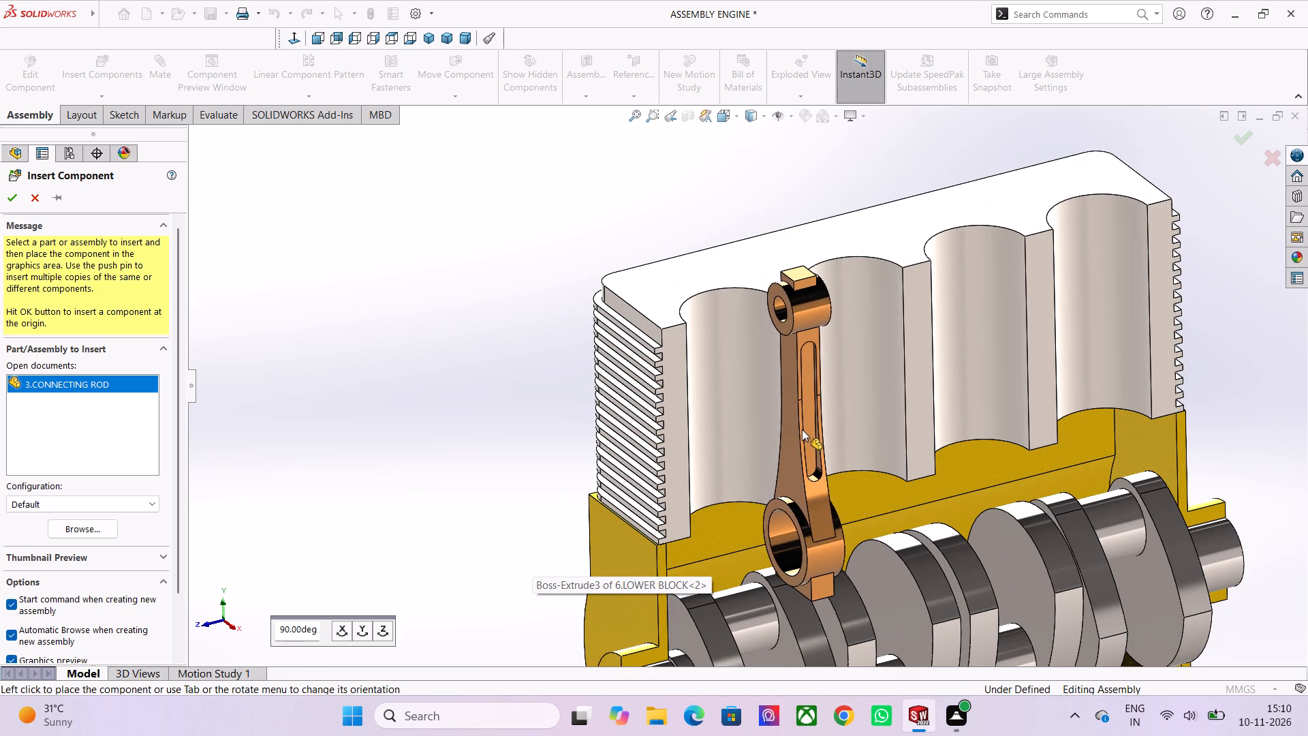
{"action": "scroll", "coordinate": [804, 438], "scroll_direction": "down", "scroll_amount": 2}
{"action": "scroll", "coordinate": [803, 447], "scroll_direction": "up", "scroll_amount": 3}
{"action": "scroll", "coordinate": [815, 459], "scroll_direction": "down", "scroll_amount": 2}
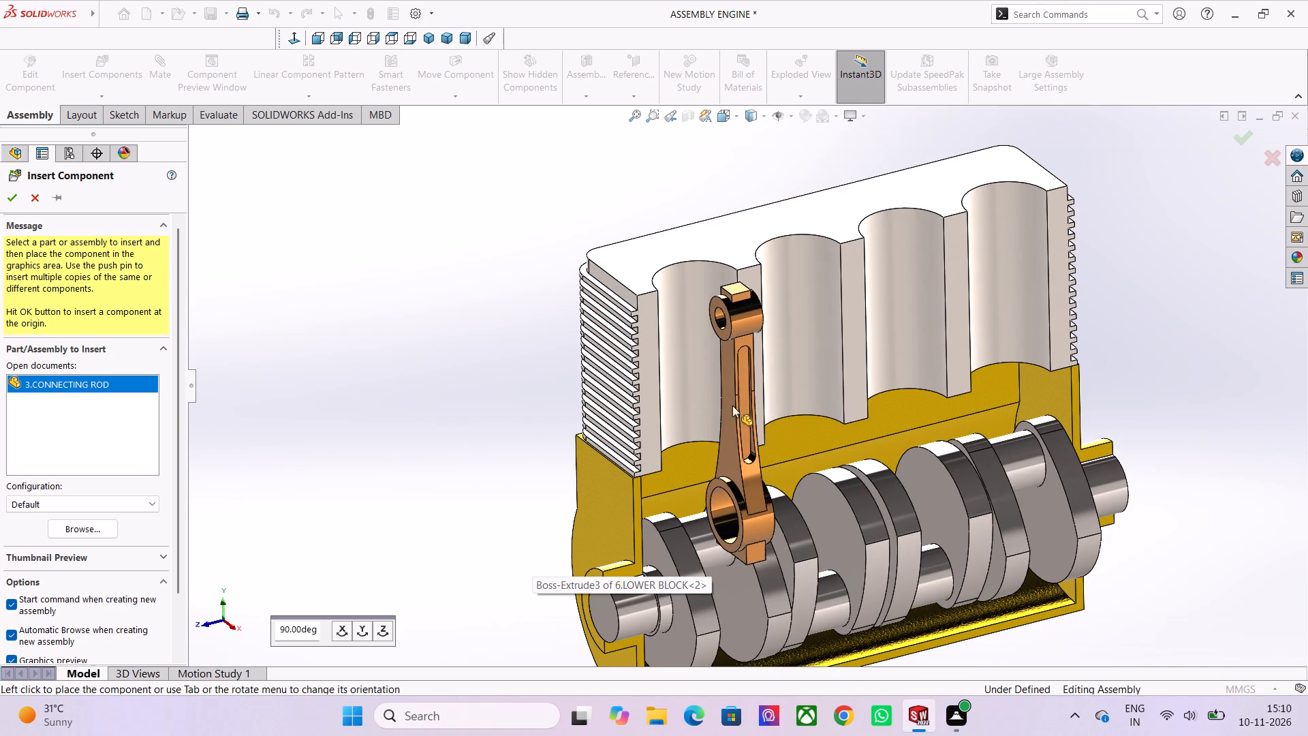
{"action": "scroll", "coordinate": [721, 436], "scroll_direction": "up", "scroll_amount": 3}
{"action": "scroll", "coordinate": [734, 447], "scroll_direction": "down", "scroll_amount": 4}
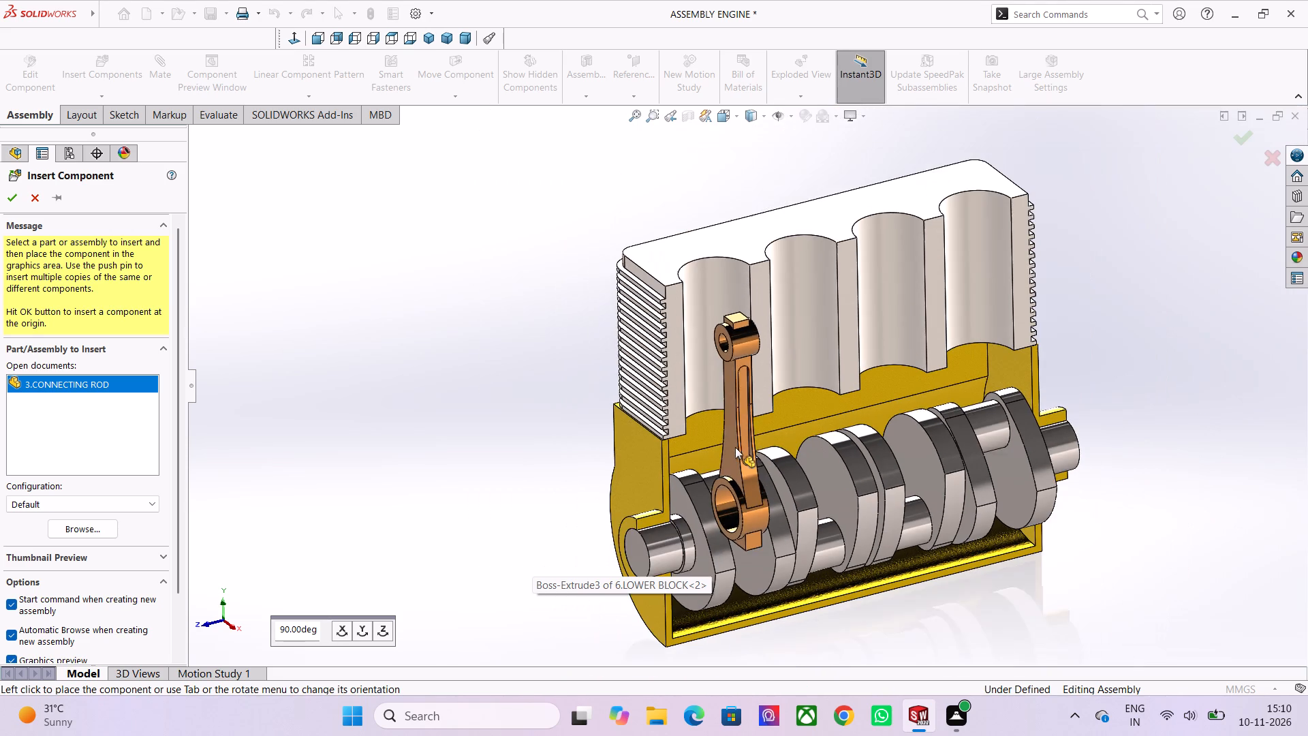
{"action": "scroll", "coordinate": [735, 440], "scroll_direction": "down", "scroll_amount": 3}
{"action": "scroll", "coordinate": [735, 442], "scroll_direction": "up", "scroll_amount": 13}
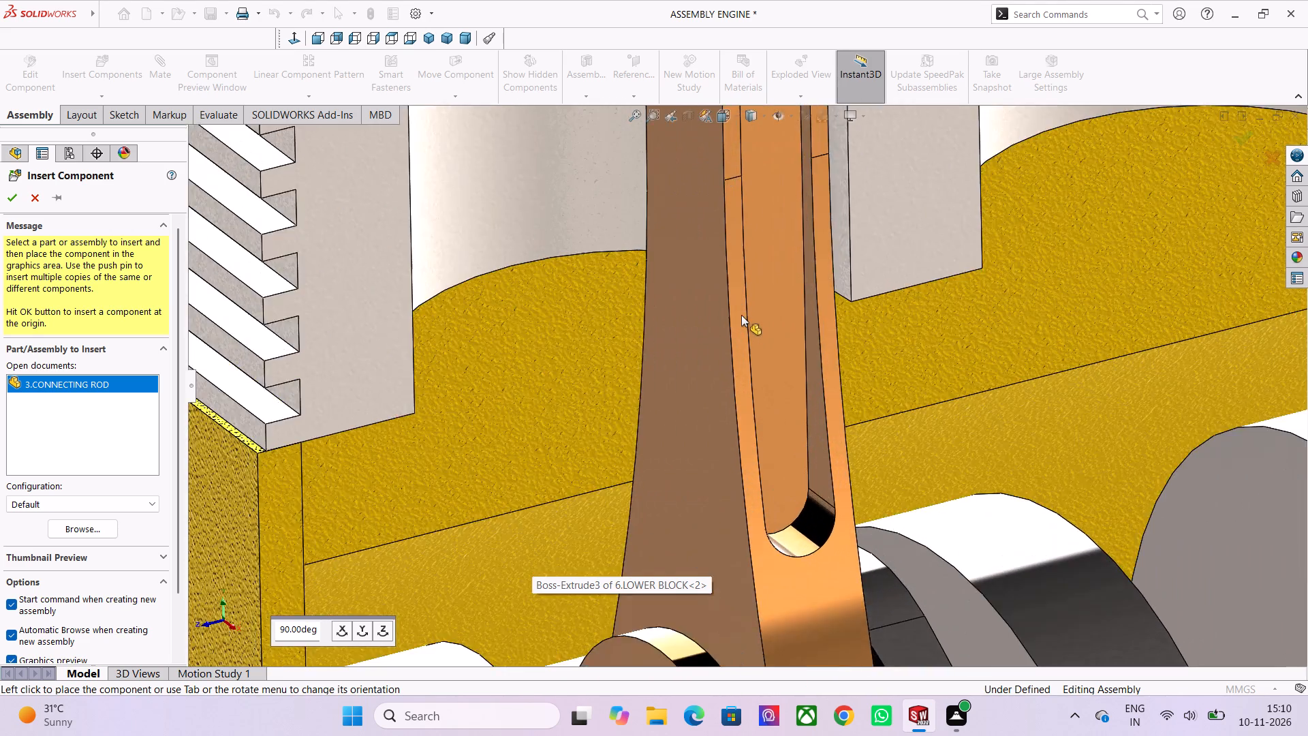
{"action": "scroll", "coordinate": [741, 315], "scroll_direction": "down", "scroll_amount": 10}
{"action": "scroll", "coordinate": [751, 330], "scroll_direction": "up", "scroll_amount": 3}
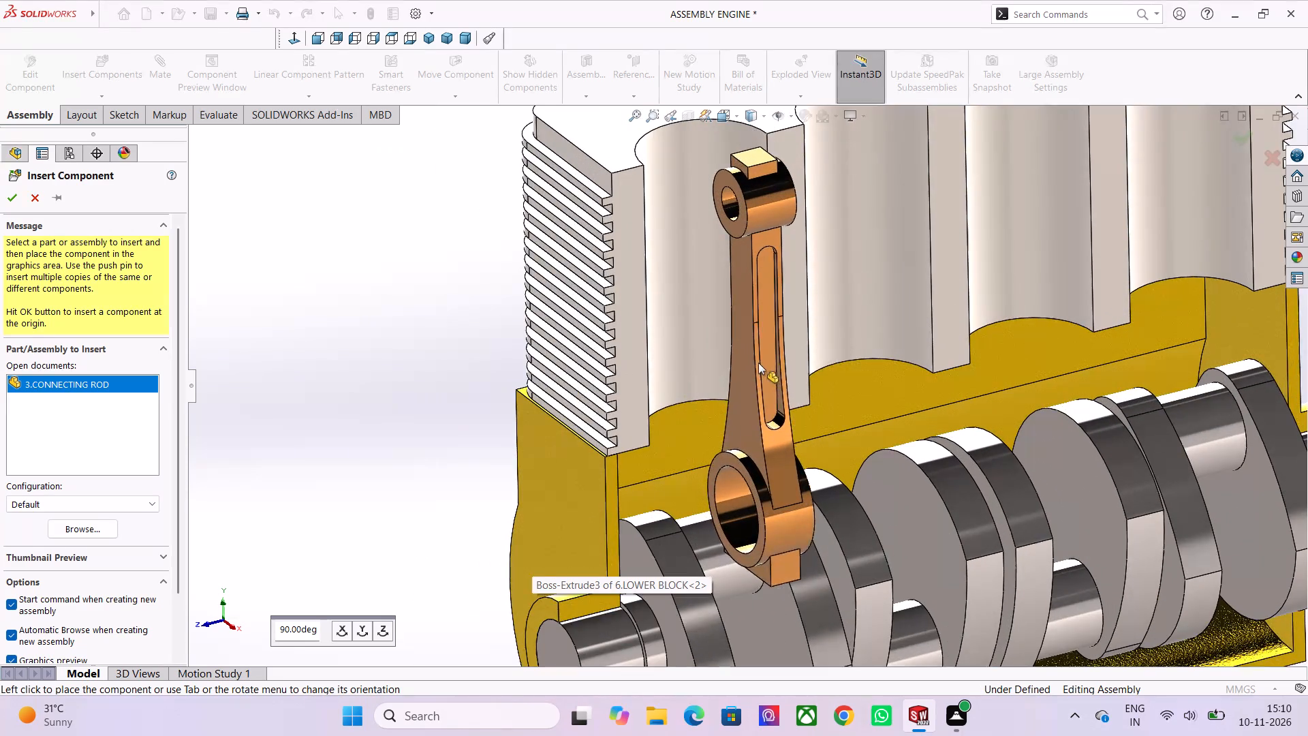
{"action": "scroll", "coordinate": [755, 403], "scroll_direction": "up", "scroll_amount": 3}
{"action": "scroll", "coordinate": [751, 421], "scroll_direction": "down", "scroll_amount": 6}
{"action": "scroll", "coordinate": [755, 453], "scroll_direction": "up", "scroll_amount": 4}
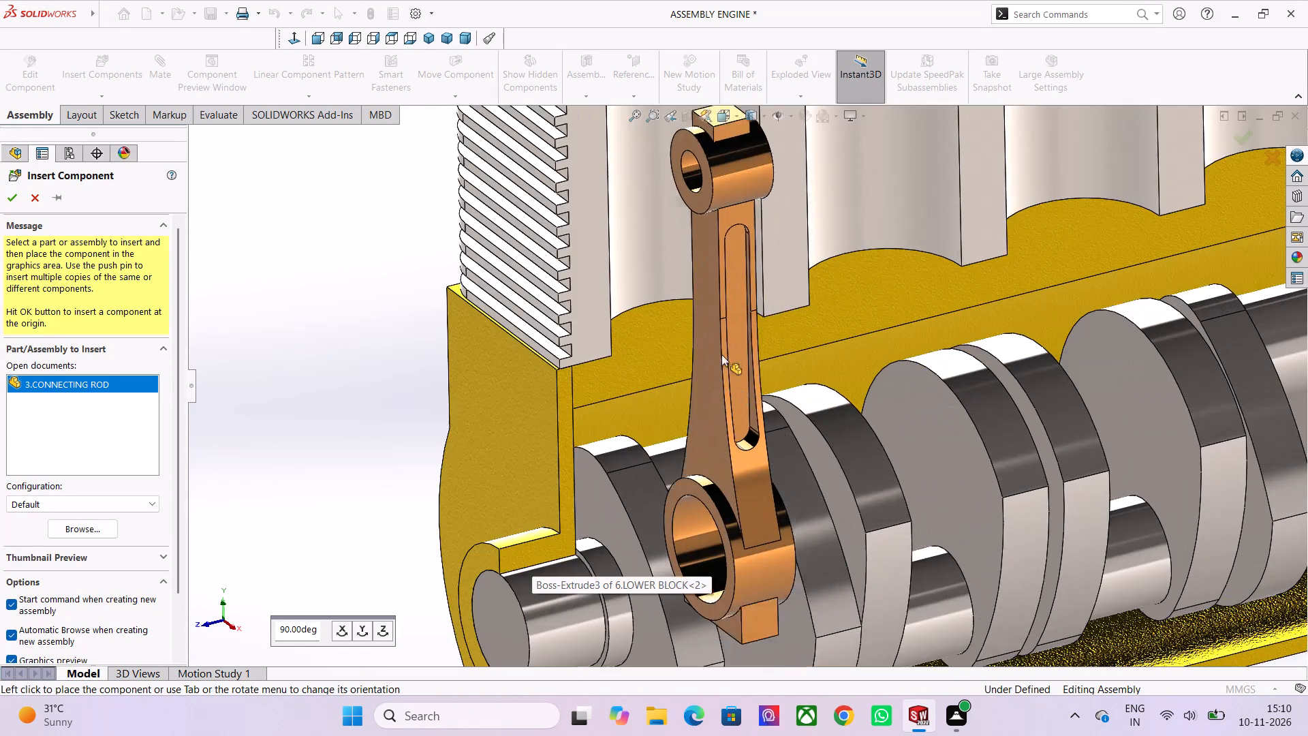
{"action": "scroll", "coordinate": [722, 356], "scroll_direction": "up", "scroll_amount": 3}
{"action": "scroll", "coordinate": [683, 363], "scroll_direction": "down", "scroll_amount": 3}
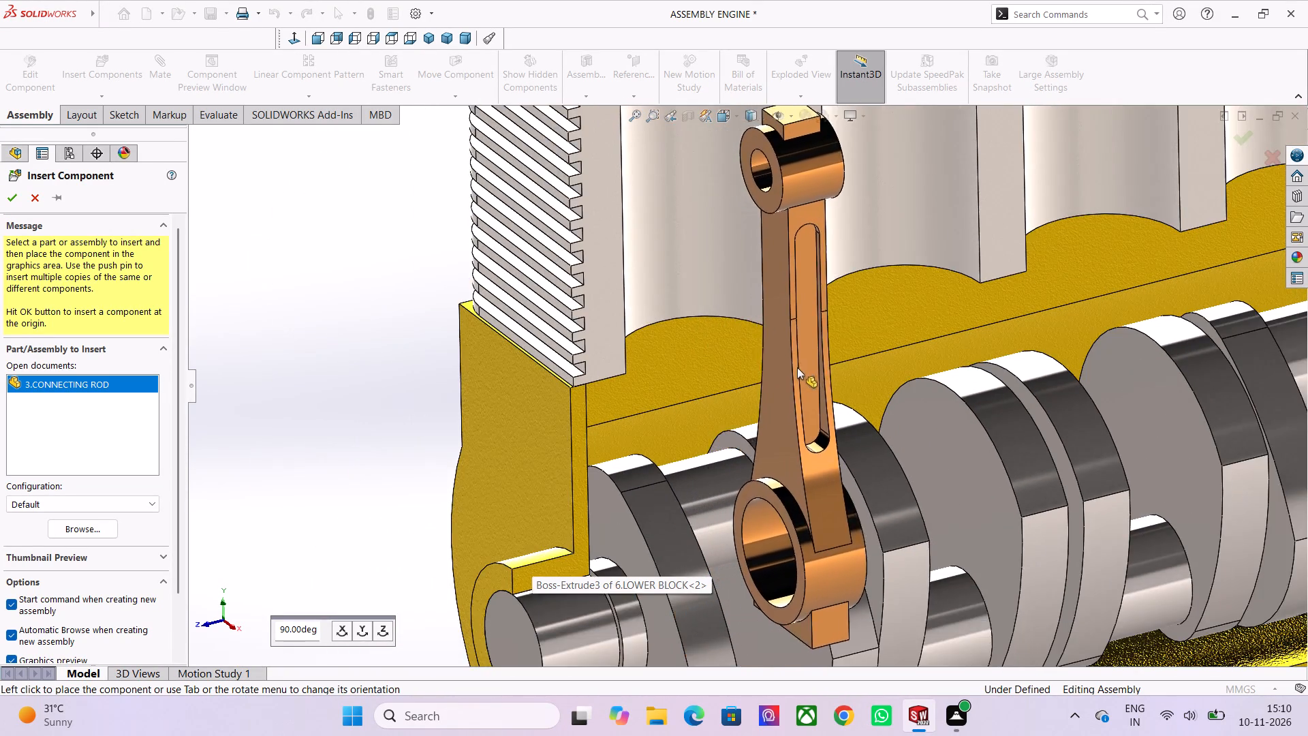
{"action": "scroll", "coordinate": [798, 368], "scroll_direction": "down", "scroll_amount": 2}
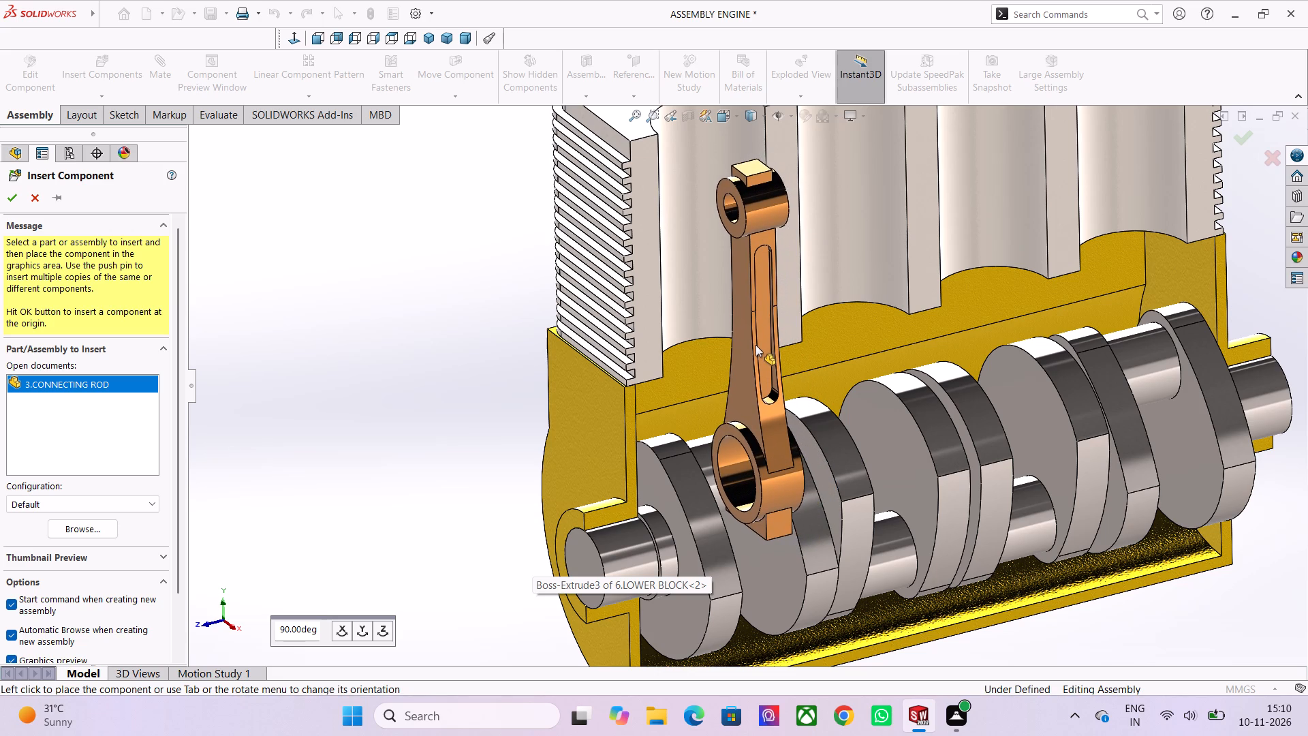
Examine the connecting rod's size and orientation relative to the cylinder bores and the crank throws along the cutaway engine.
{"action": "scroll", "coordinate": [756, 364], "scroll_direction": "down", "scroll_amount": 1}
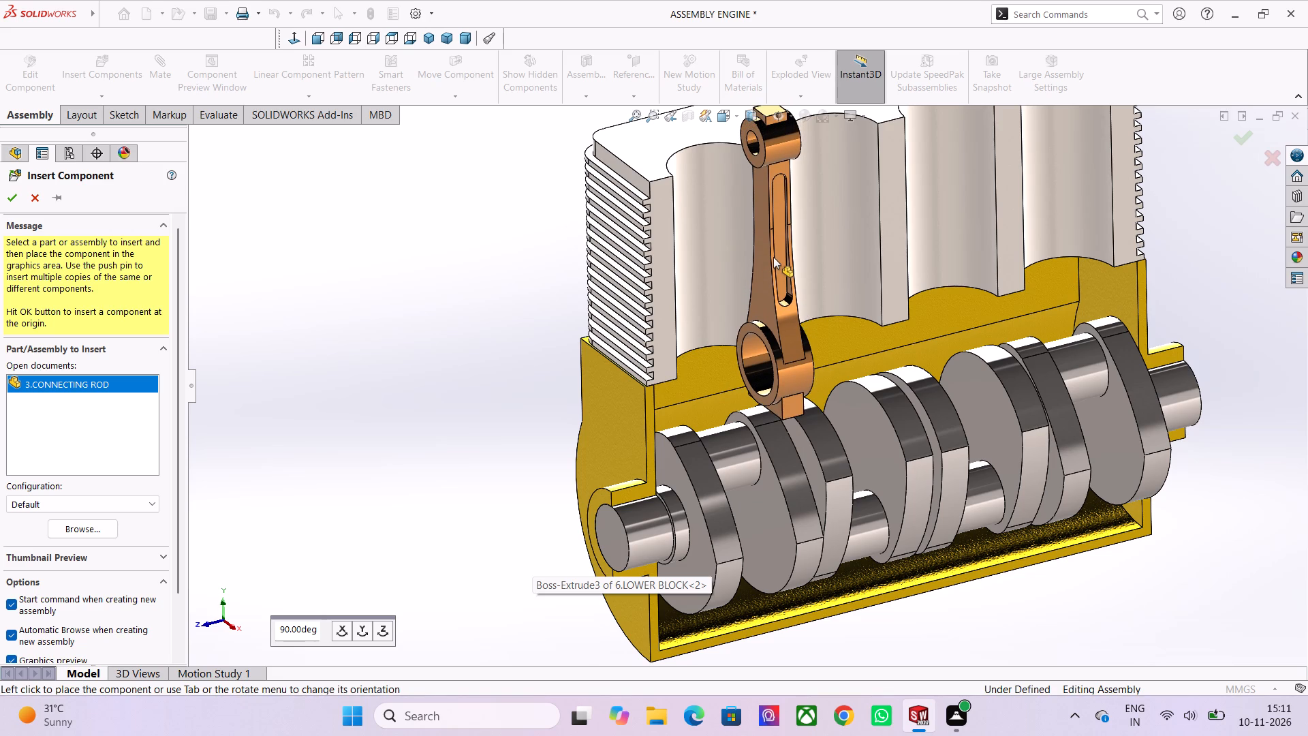
{"action": "scroll", "coordinate": [833, 282], "scroll_direction": "down", "scroll_amount": 1}
{"action": "scroll", "coordinate": [812, 324], "scroll_direction": "up", "scroll_amount": 2}
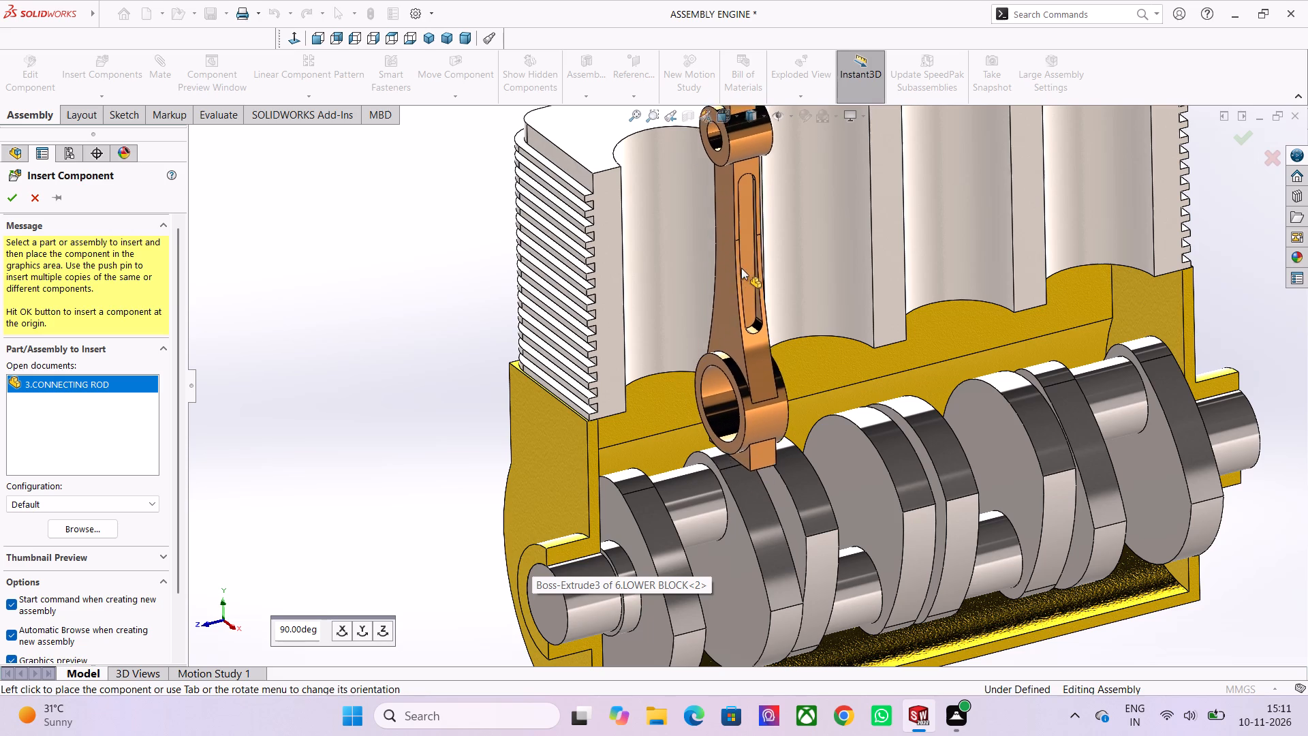
{"action": "scroll", "coordinate": [650, 275], "scroll_direction": "down", "scroll_amount": 1}
{"action": "scroll", "coordinate": [742, 384], "scroll_direction": "down", "scroll_amount": 3}
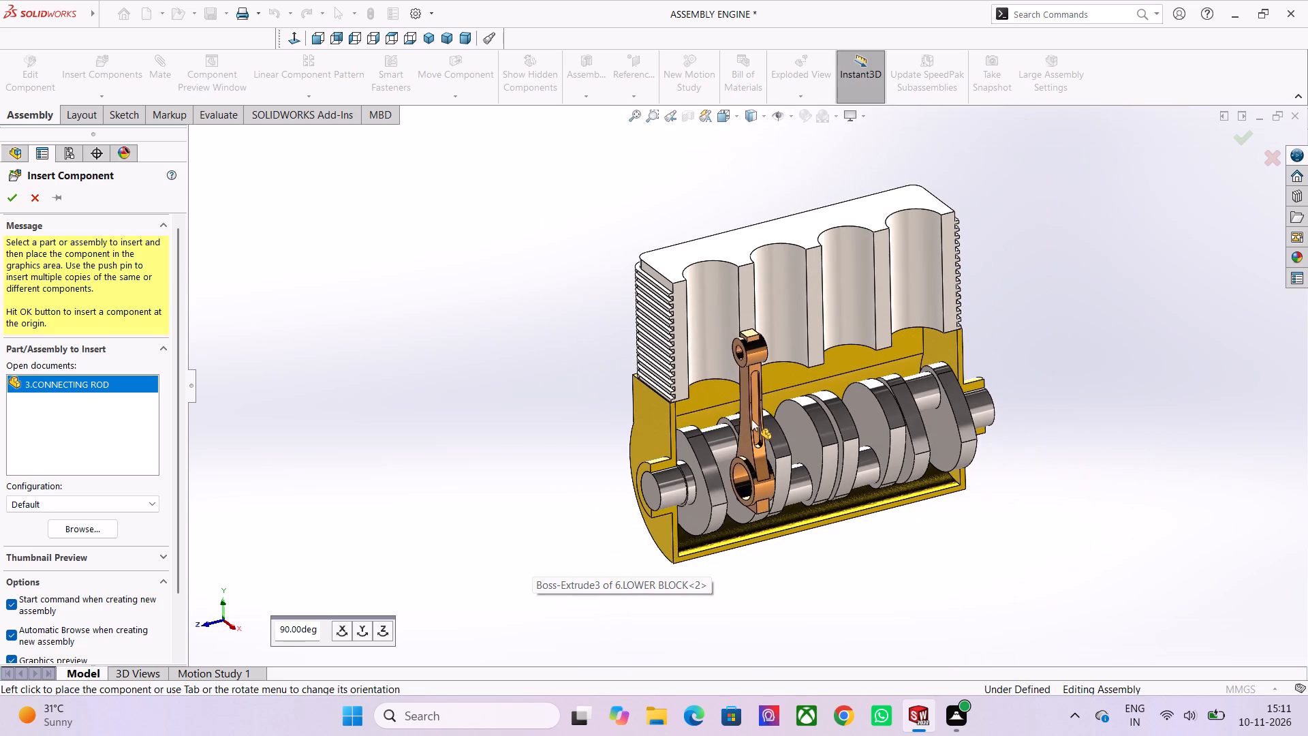
{"action": "scroll", "coordinate": [751, 415], "scroll_direction": "up", "scroll_amount": 4}
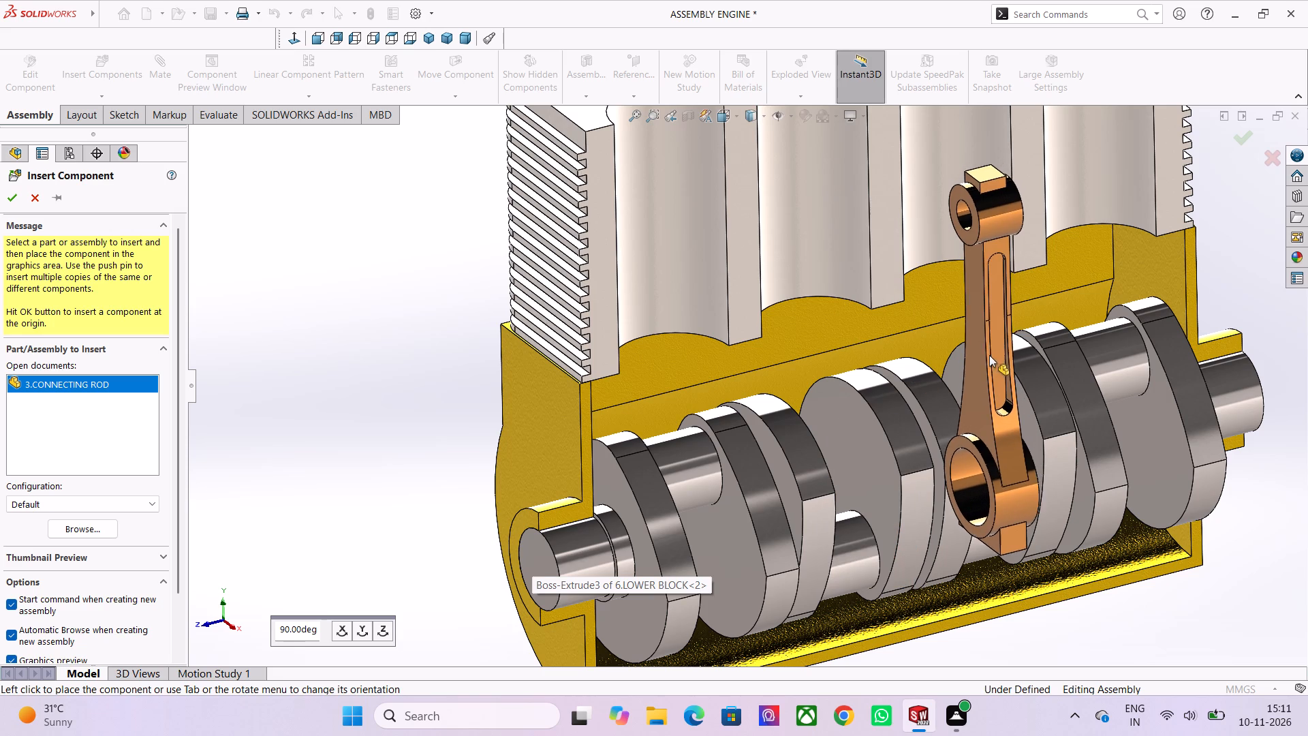
{"action": "scroll", "coordinate": [975, 365], "scroll_direction": "down", "scroll_amount": 1}
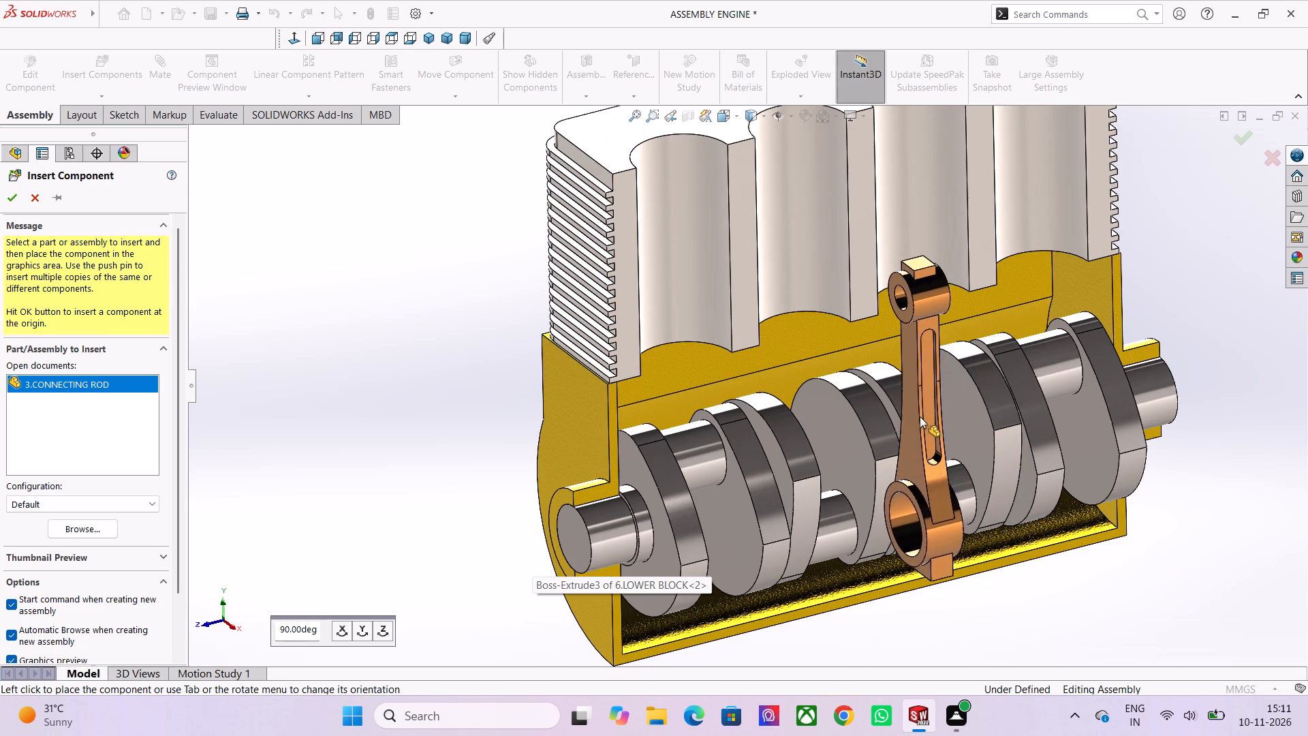
{"action": "scroll", "coordinate": [882, 433], "scroll_direction": "down", "scroll_amount": 2}
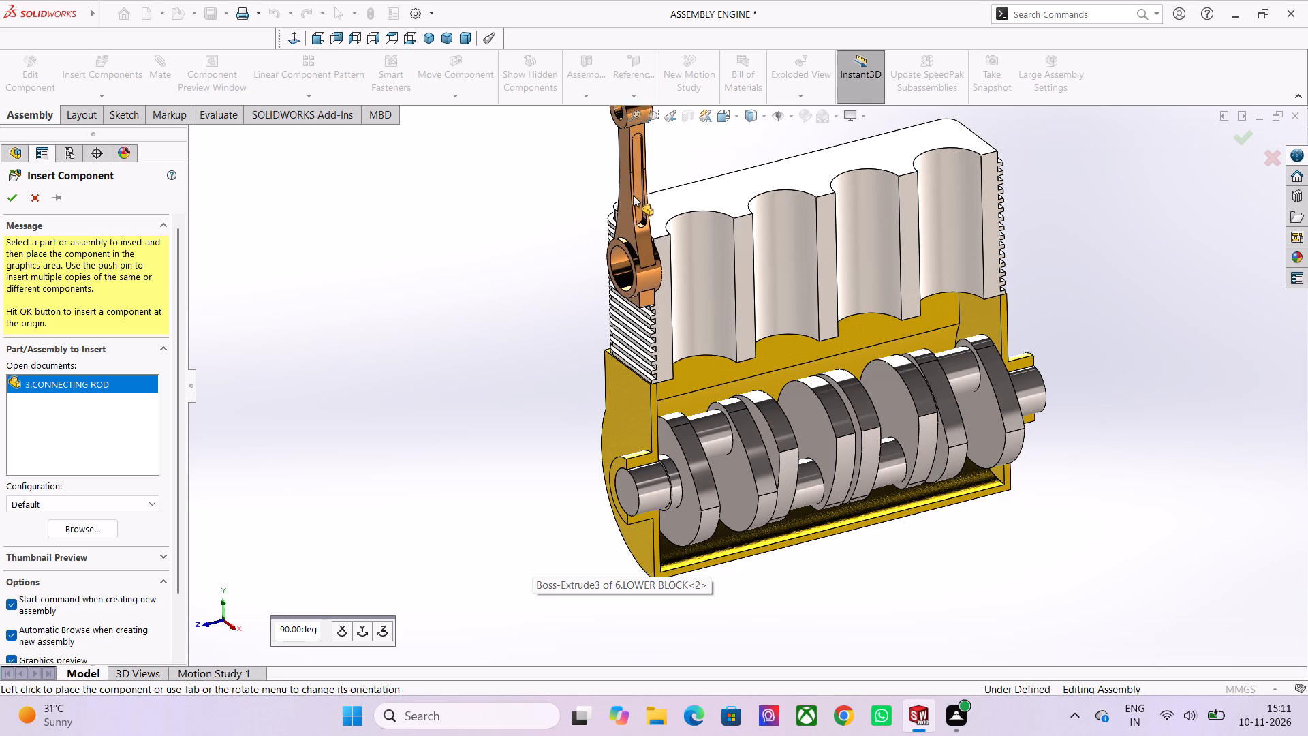
{"action": "scroll", "coordinate": [718, 315], "scroll_direction": "up", "scroll_amount": 2}
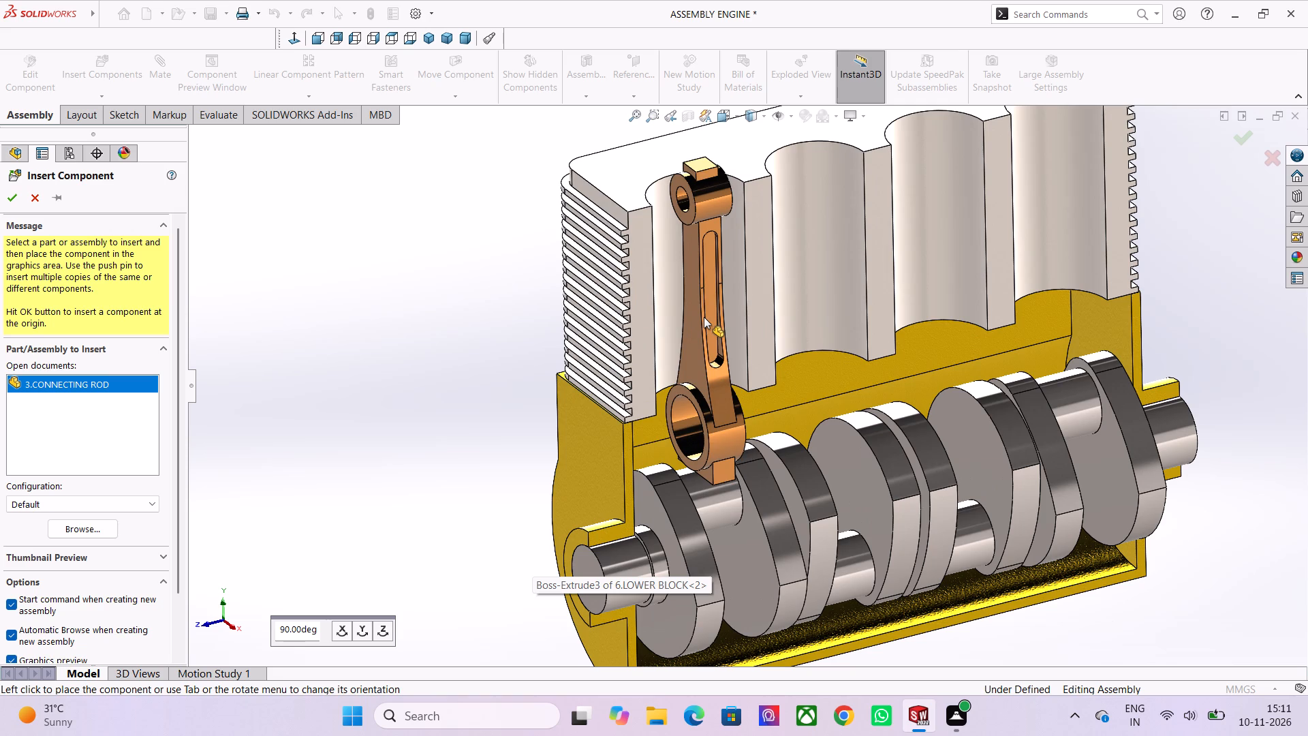
{"action": "scroll", "coordinate": [710, 324], "scroll_direction": "down", "scroll_amount": 2}
{"action": "scroll", "coordinate": [785, 404], "scroll_direction": "up", "scroll_amount": 1}
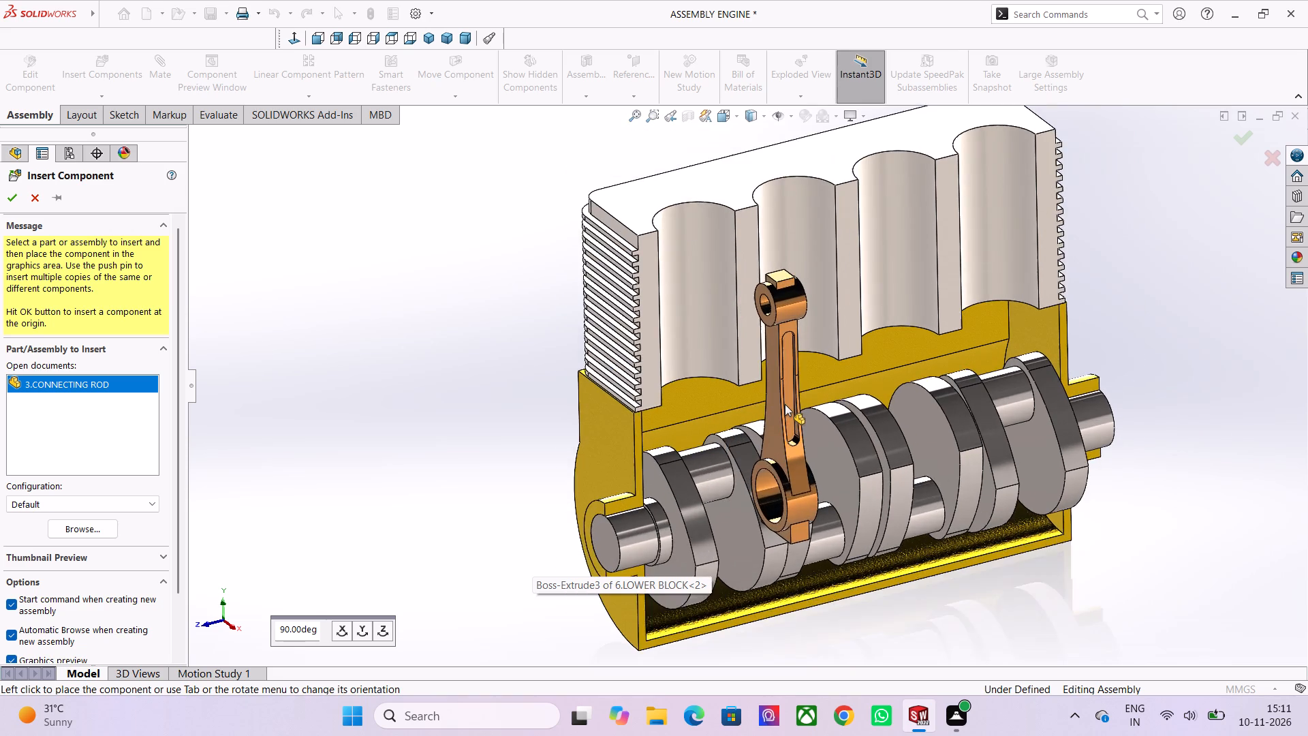
{"action": "scroll", "coordinate": [785, 404], "scroll_direction": "up", "scroll_amount": 2}
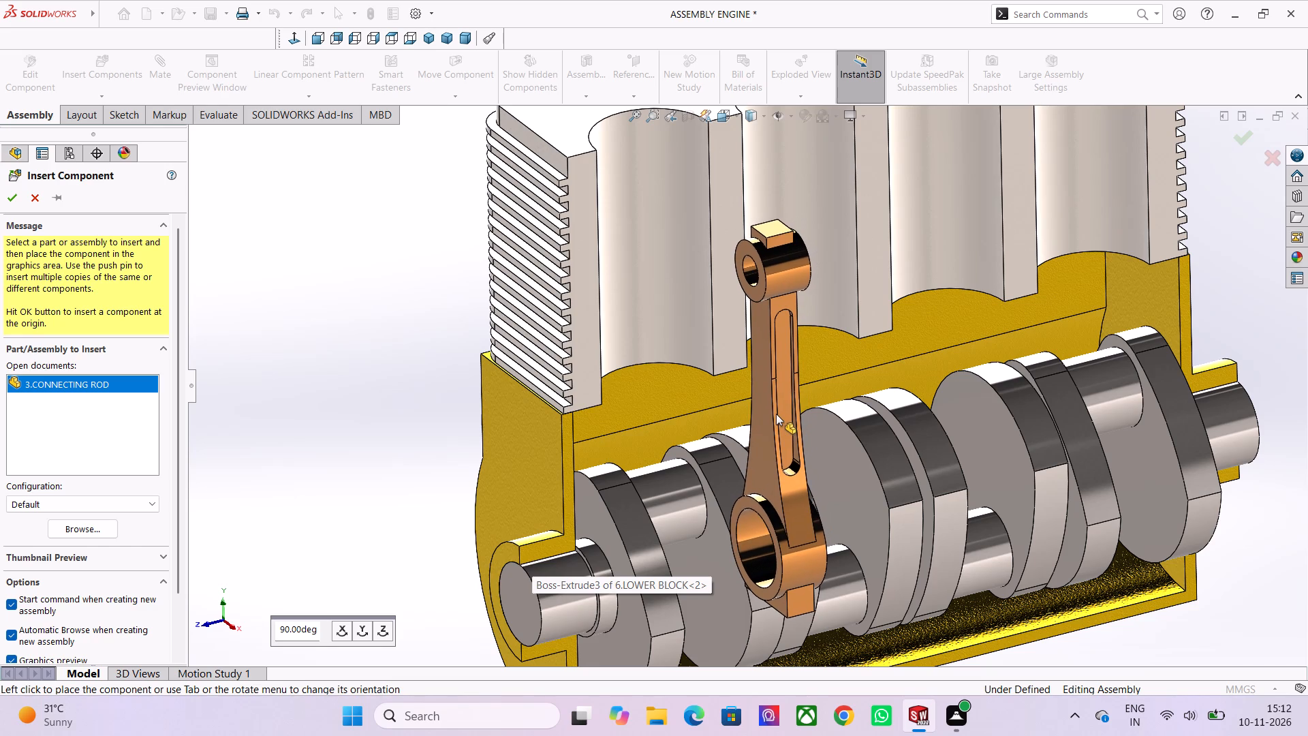
{"action": "scroll", "coordinate": [776, 414], "scroll_direction": "down", "scroll_amount": 1}
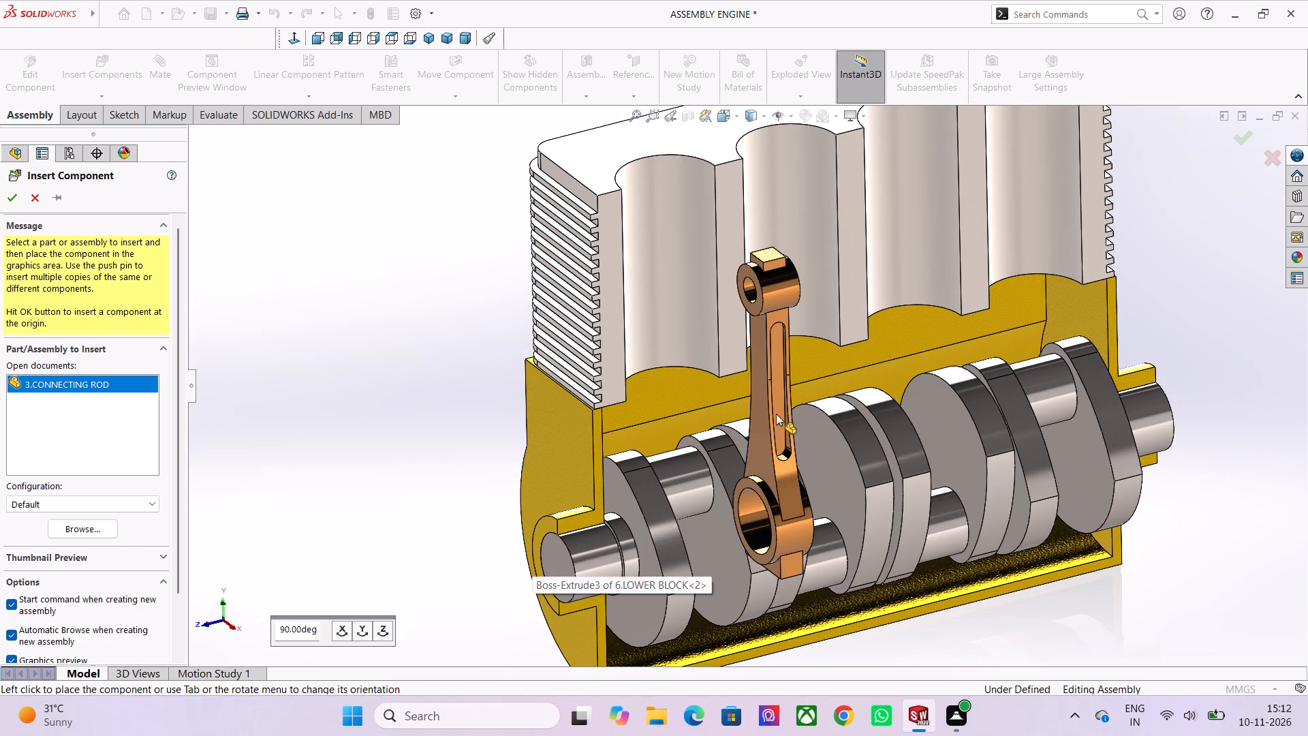
{"action": "scroll", "coordinate": [771, 424], "scroll_direction": "down", "scroll_amount": 1}
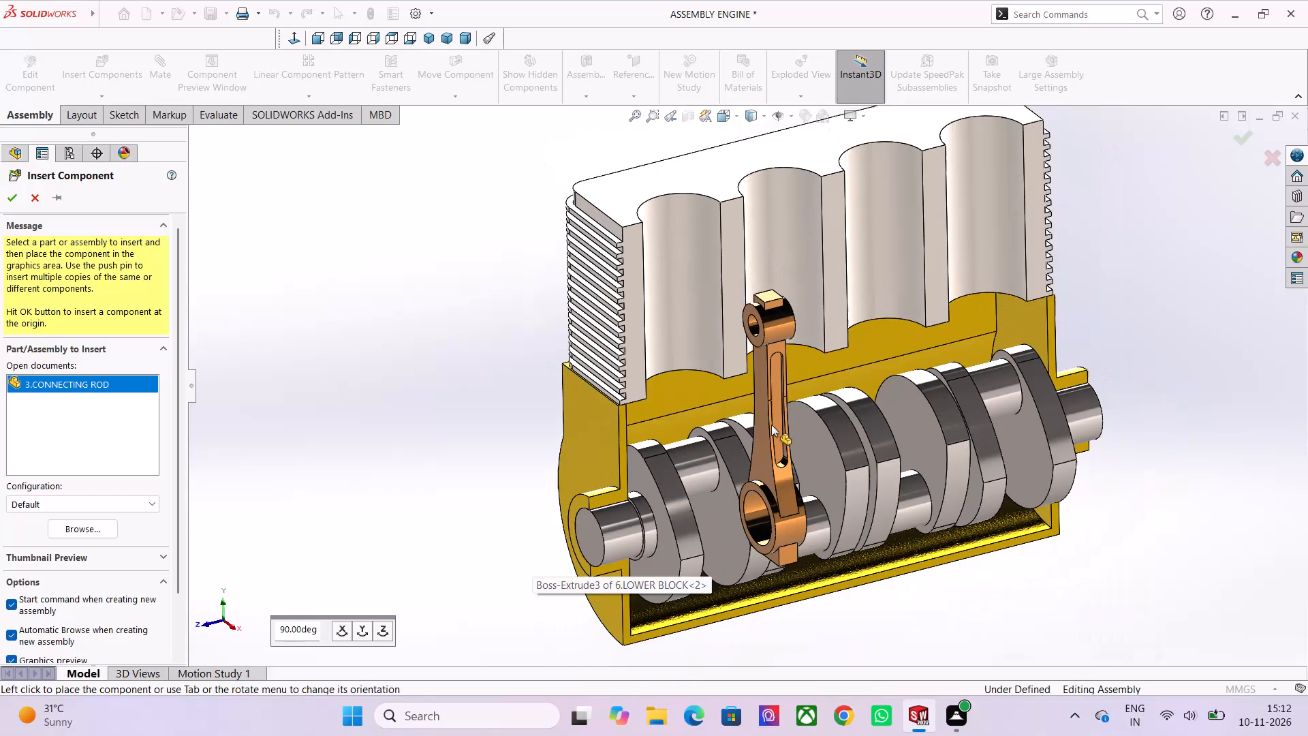
{"action": "scroll", "coordinate": [724, 433], "scroll_direction": "down", "scroll_amount": 1}
{"action": "scroll", "coordinate": [725, 437], "scroll_direction": "up", "scroll_amount": 1}
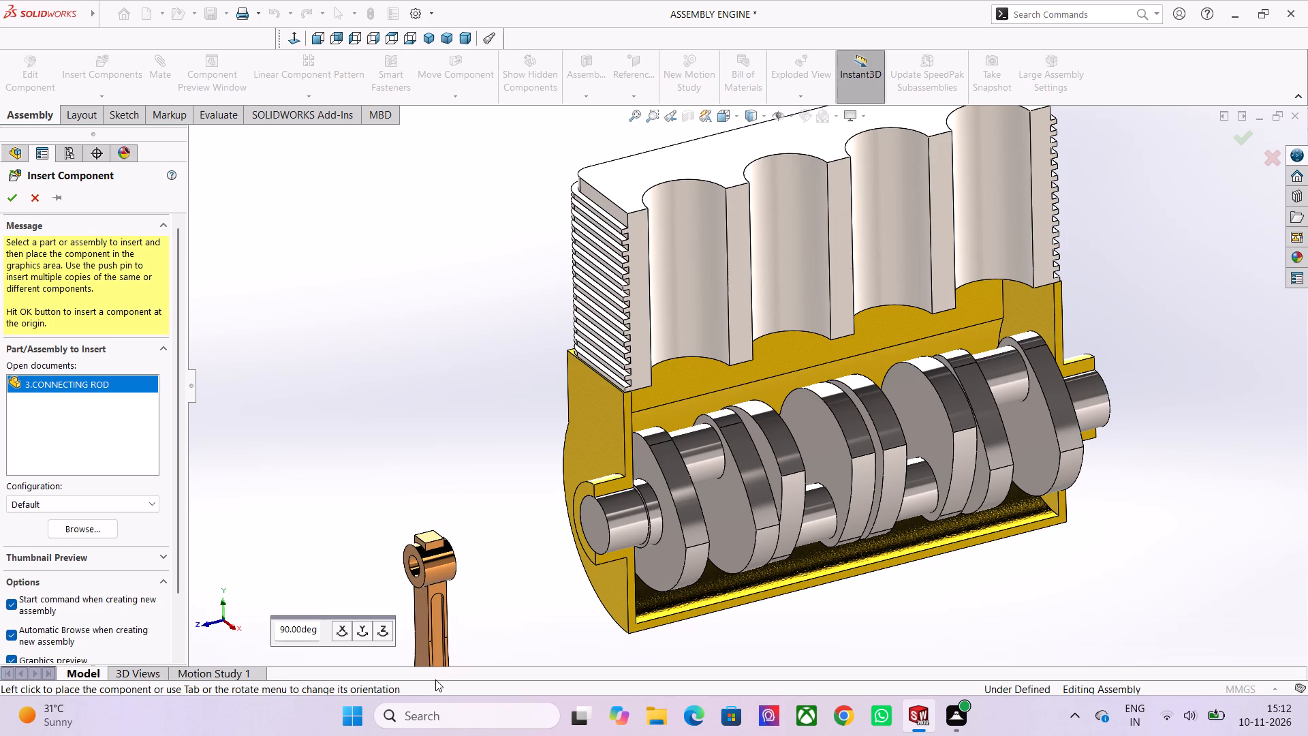
{"action": "scroll", "coordinate": [746, 366], "scroll_direction": "down", "scroll_amount": 2}
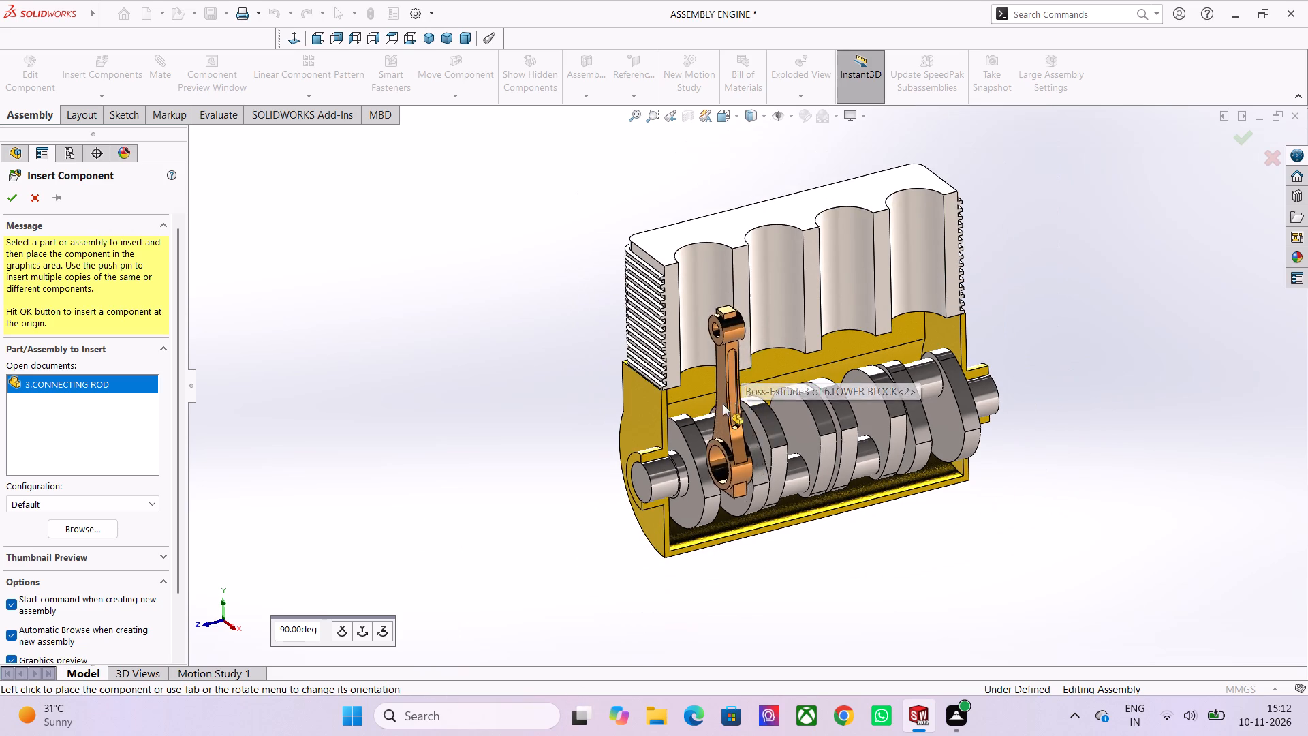
Examine the connecting rod's big end up close against the crankpins, then against the full length of the crankshaft.
{"action": "scroll", "coordinate": [719, 406], "scroll_direction": "up", "scroll_amount": 8}
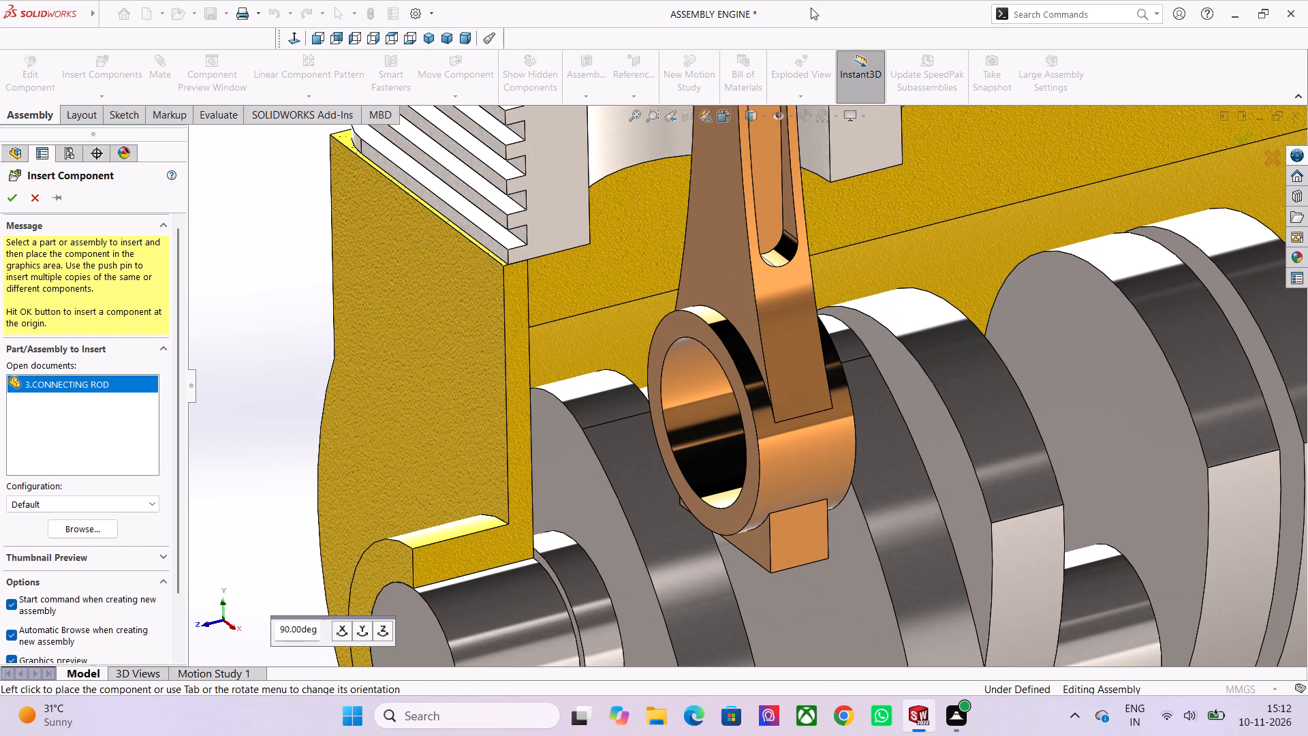
{"action": "scroll", "coordinate": [884, 21], "scroll_direction": "down", "scroll_amount": 5}
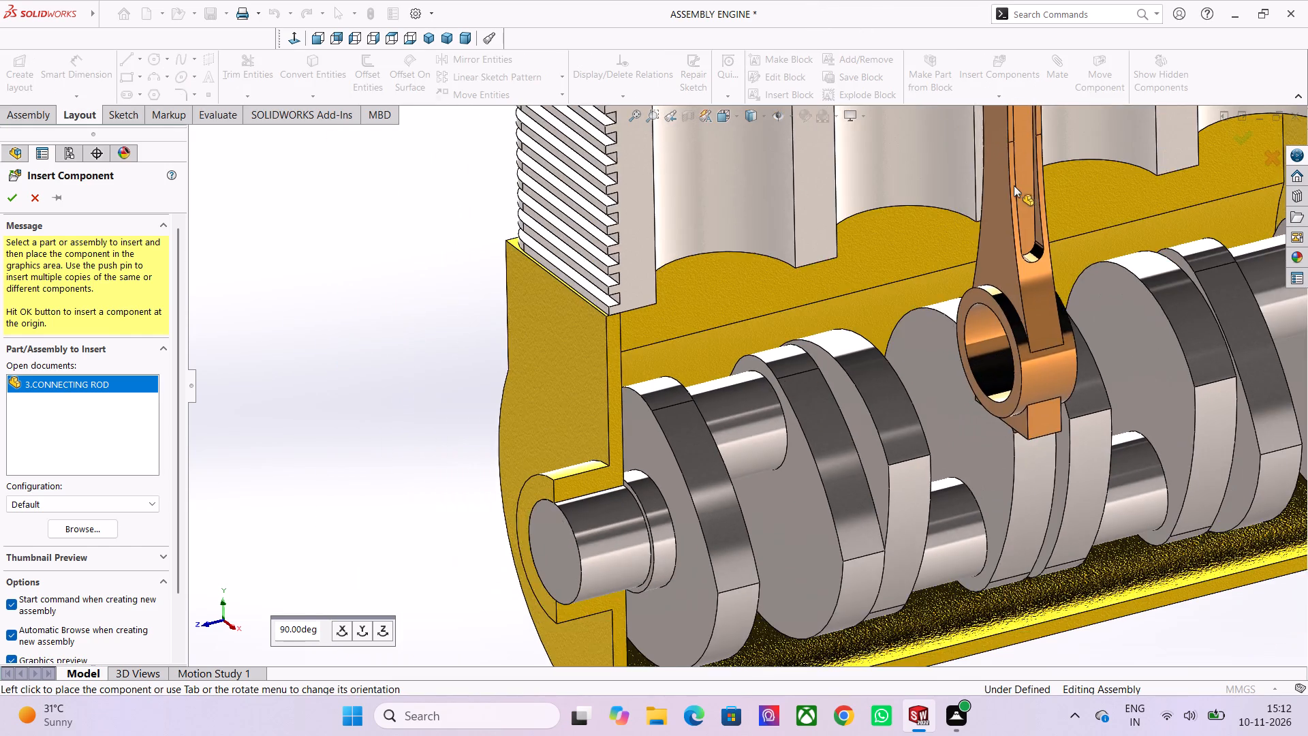
{"action": "scroll", "coordinate": [1014, 185], "scroll_direction": "down", "scroll_amount": 5}
{"action": "scroll", "coordinate": [856, 433], "scroll_direction": "up", "scroll_amount": 4}
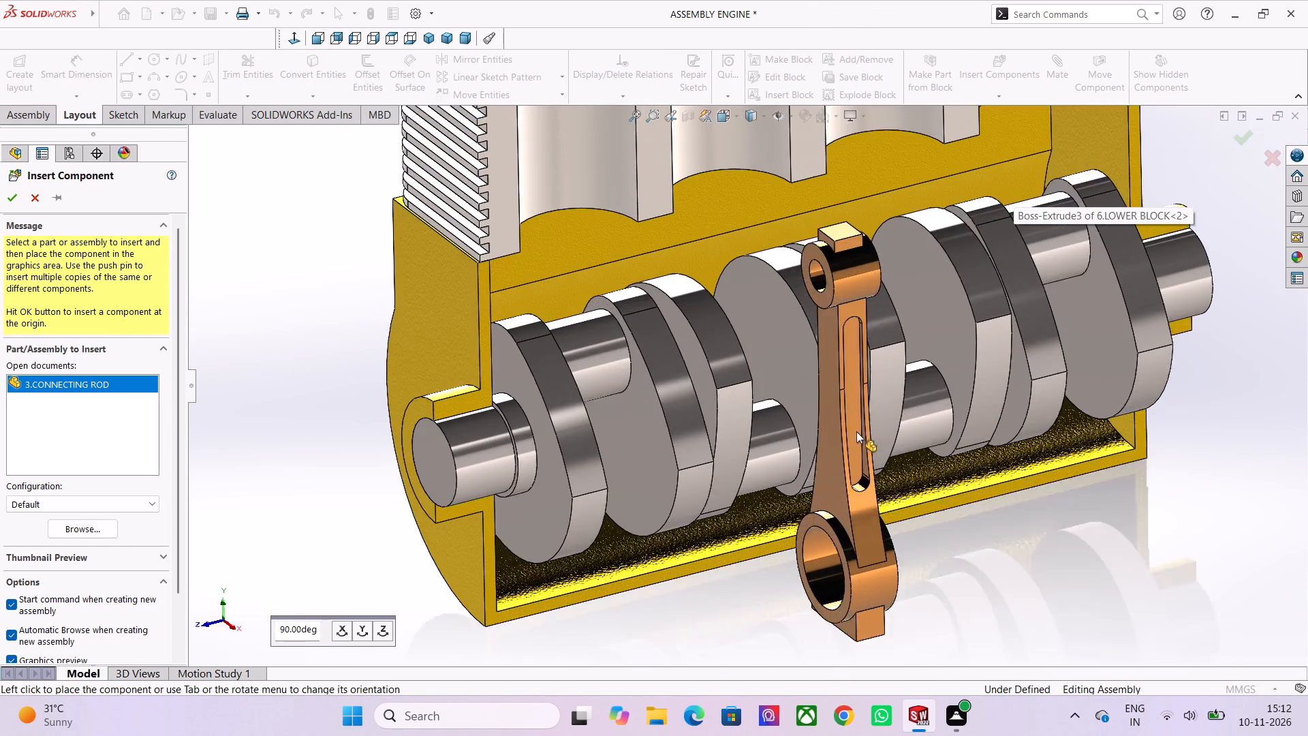
{"action": "scroll", "coordinate": [800, 414], "scroll_direction": "up", "scroll_amount": 4}
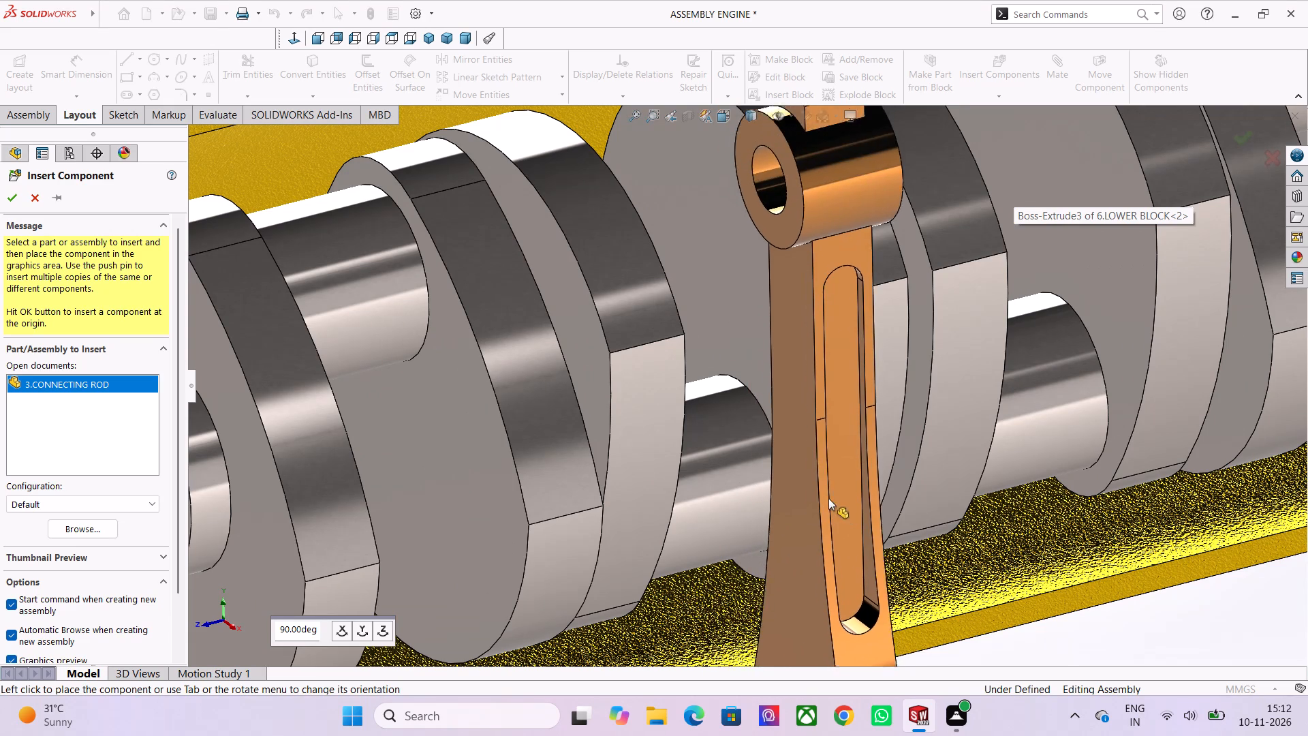
{"action": "scroll", "coordinate": [622, 149], "scroll_direction": "down", "scroll_amount": 2}
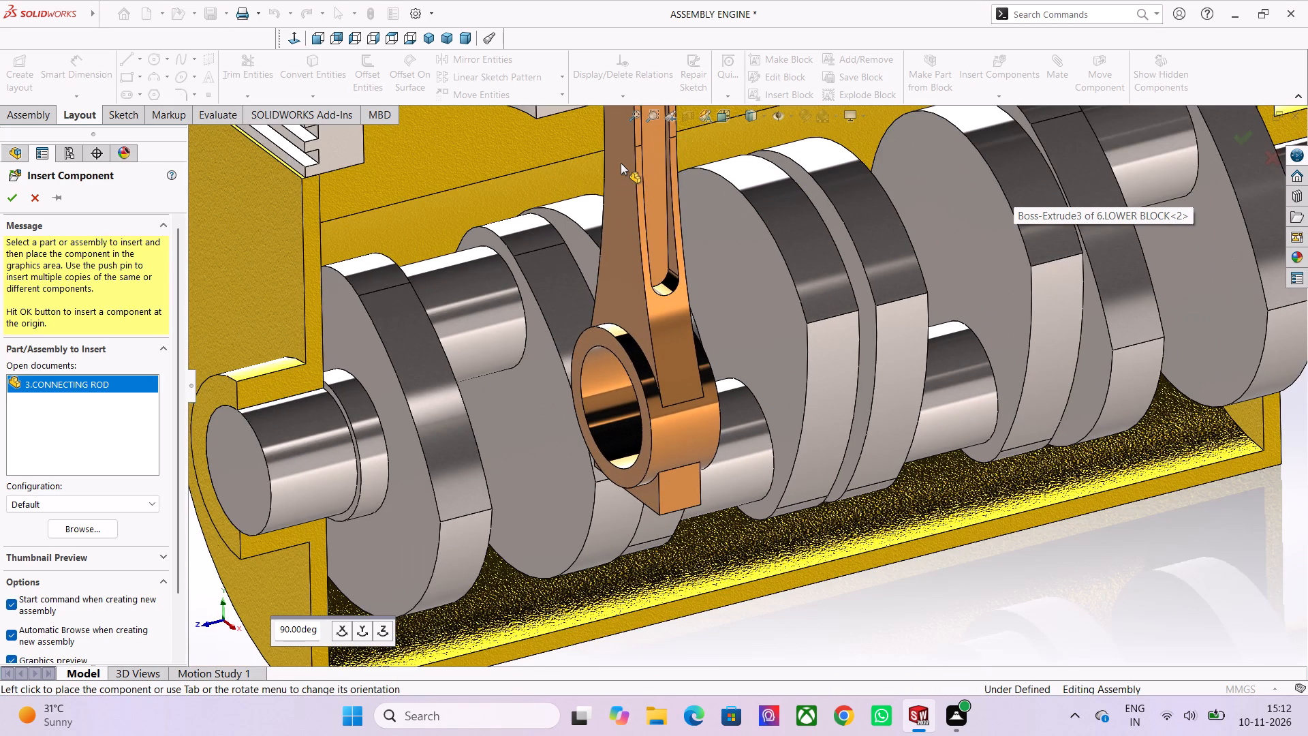
{"action": "scroll", "coordinate": [612, 171], "scroll_direction": "down", "scroll_amount": 1}
{"action": "scroll", "coordinate": [548, 171], "scroll_direction": "up", "scroll_amount": 1}
{"action": "scroll", "coordinate": [525, 277], "scroll_direction": "down", "scroll_amount": 2}
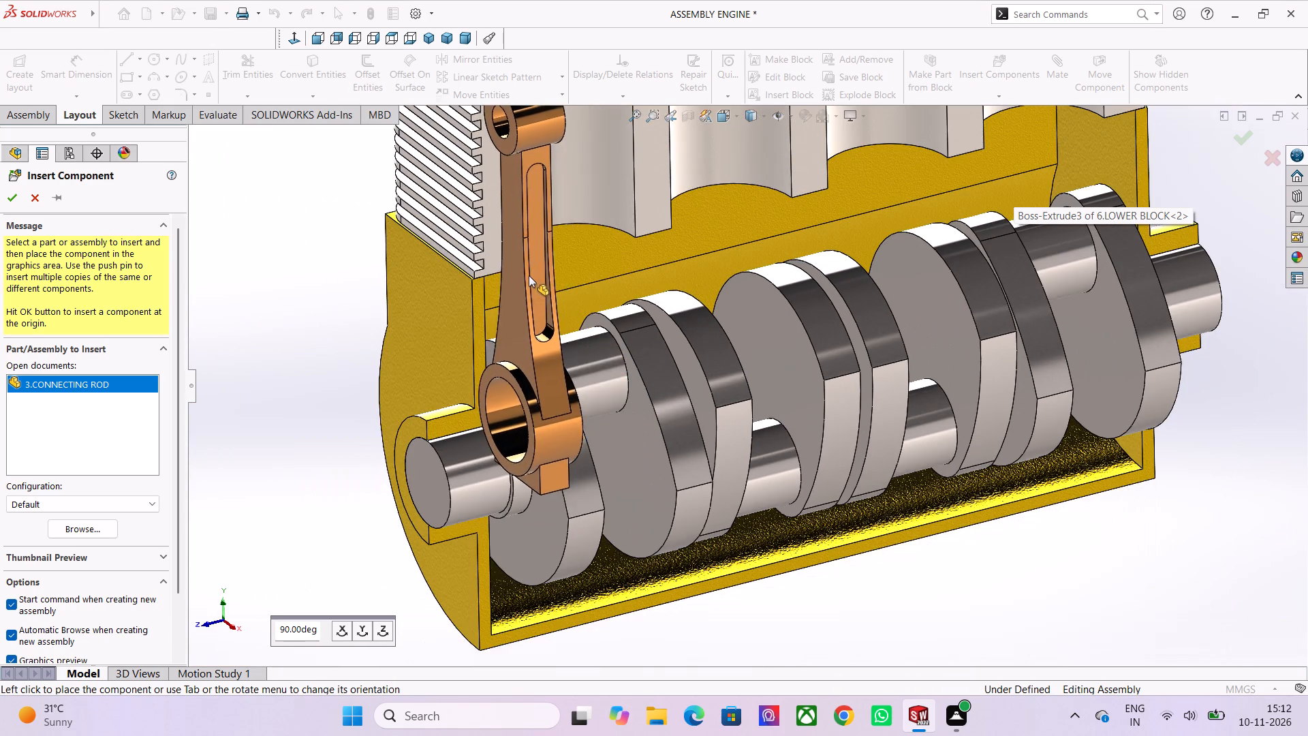
{"action": "scroll", "coordinate": [530, 269], "scroll_direction": "up", "scroll_amount": 1}
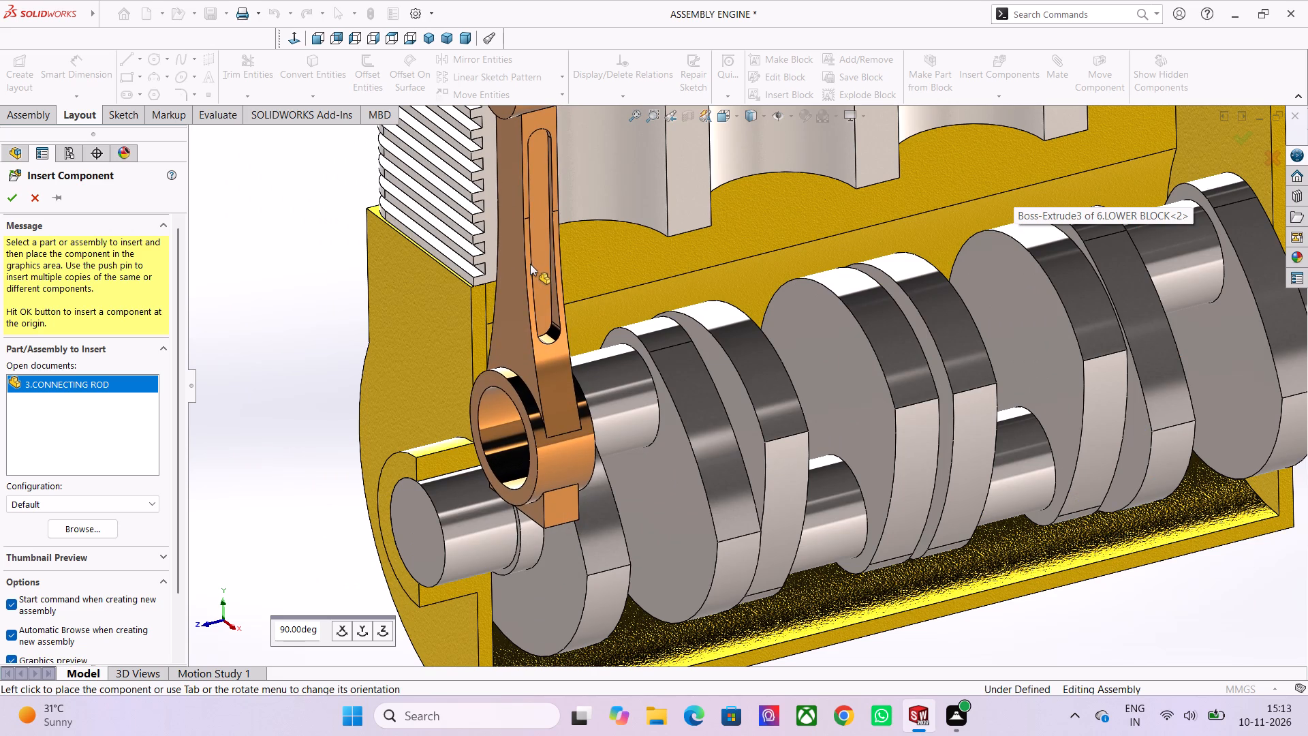
{"action": "scroll", "coordinate": [530, 264], "scroll_direction": "up", "scroll_amount": 2}
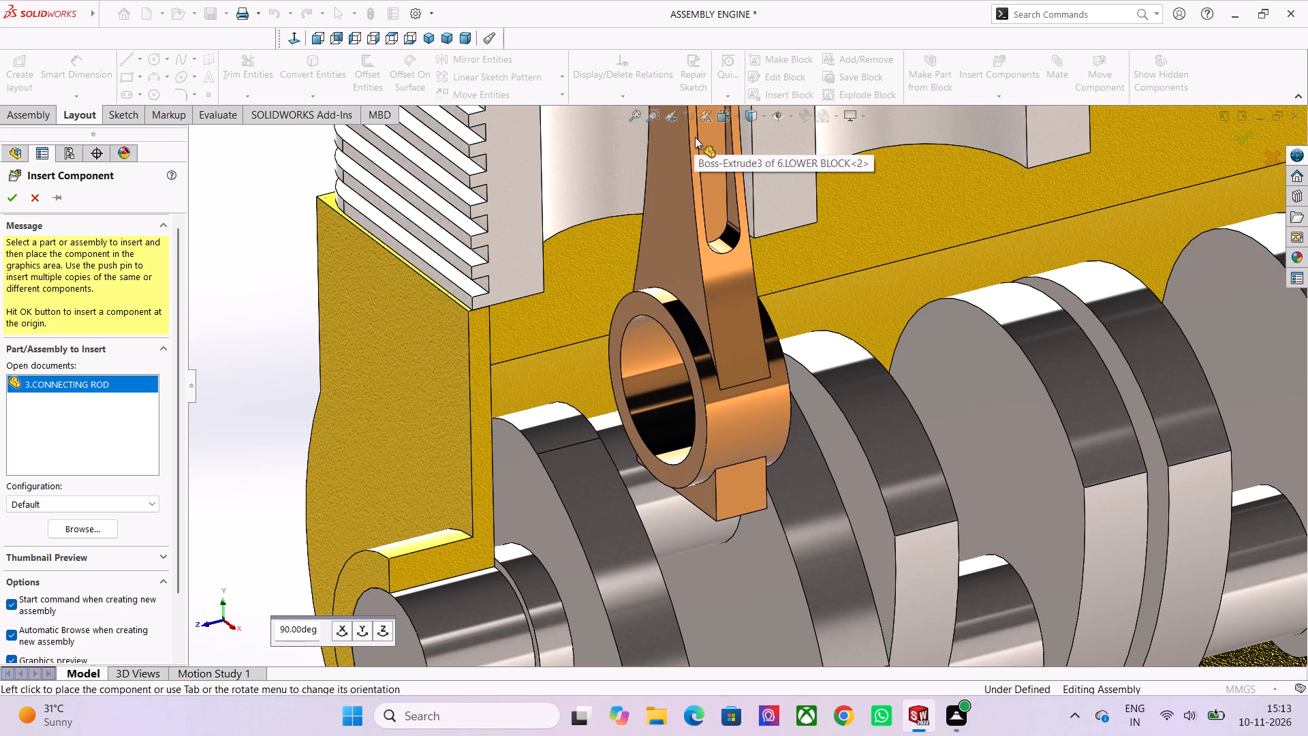
{"action": "scroll", "coordinate": [693, 208], "scroll_direction": "down", "scroll_amount": 2}
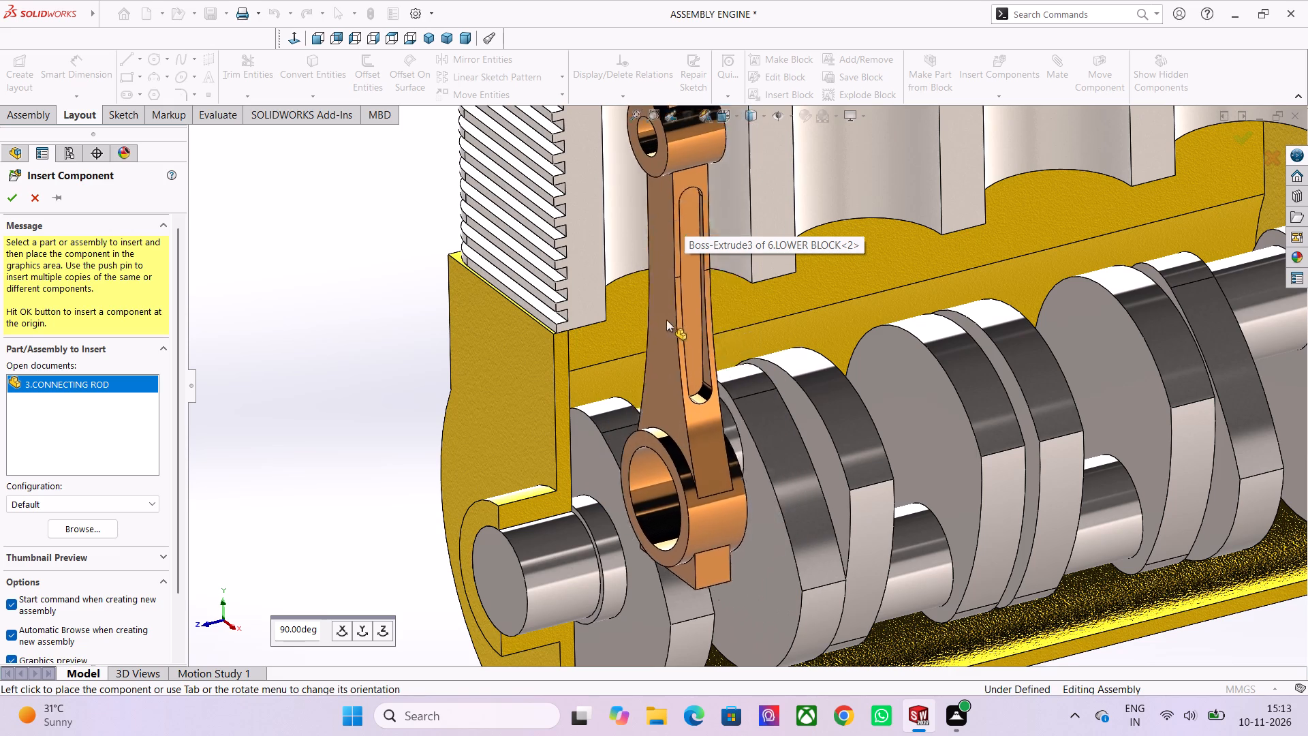
{"action": "scroll", "coordinate": [696, 334], "scroll_direction": "down", "scroll_amount": 2}
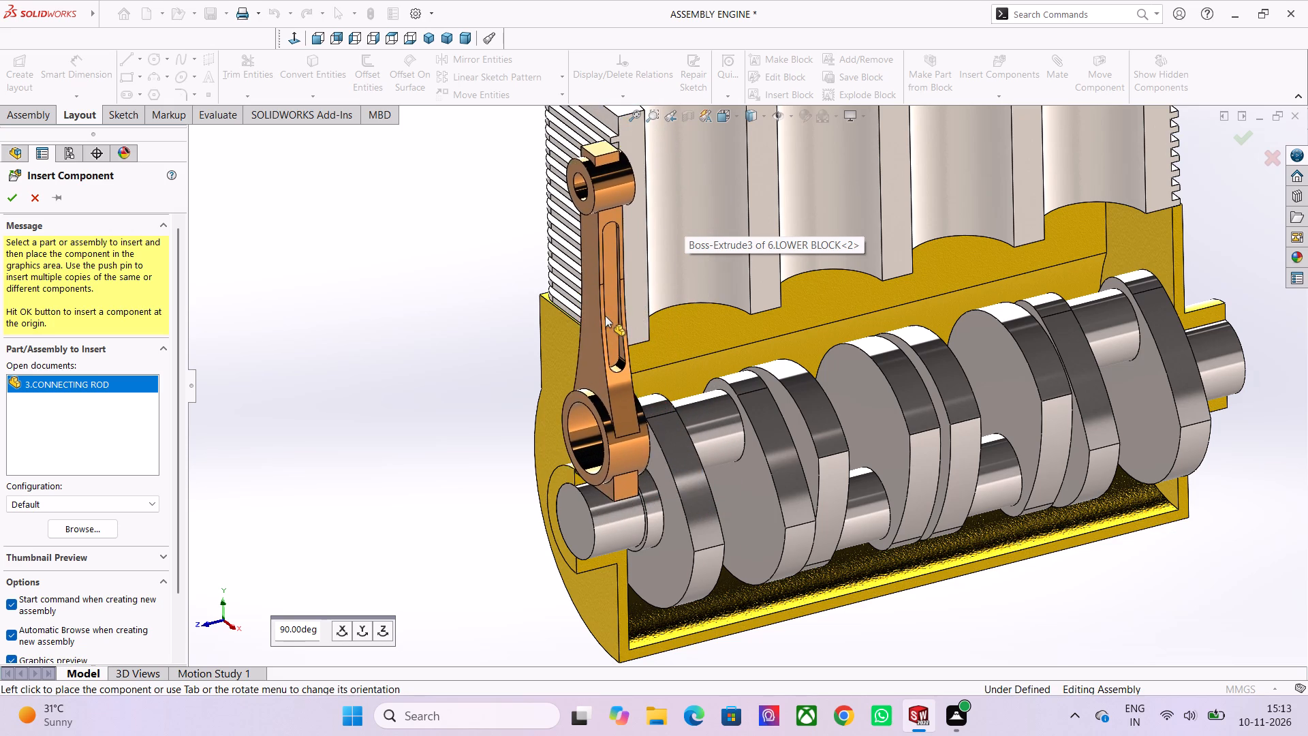
{"action": "scroll", "coordinate": [610, 311], "scroll_direction": "down", "scroll_amount": 1}
{"action": "scroll", "coordinate": [651, 412], "scroll_direction": "up", "scroll_amount": 4}
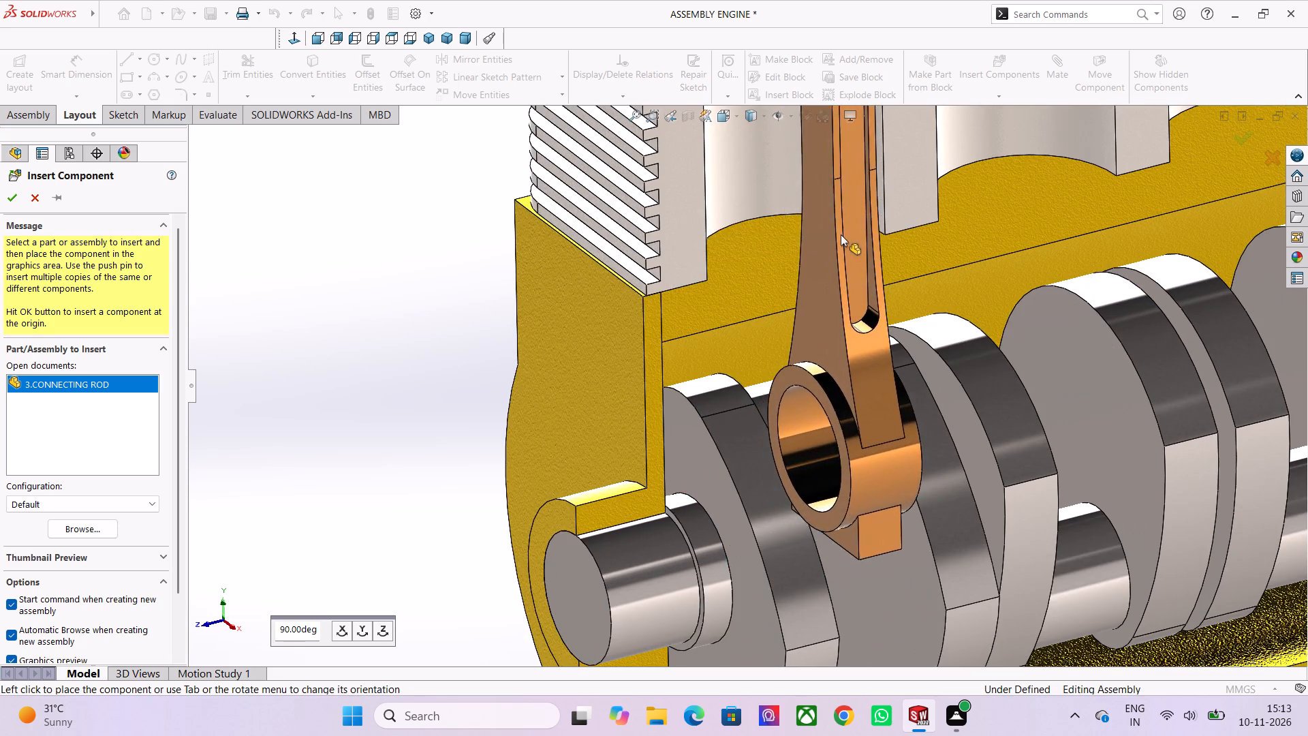
{"action": "scroll", "coordinate": [859, 236], "scroll_direction": "down", "scroll_amount": 3}
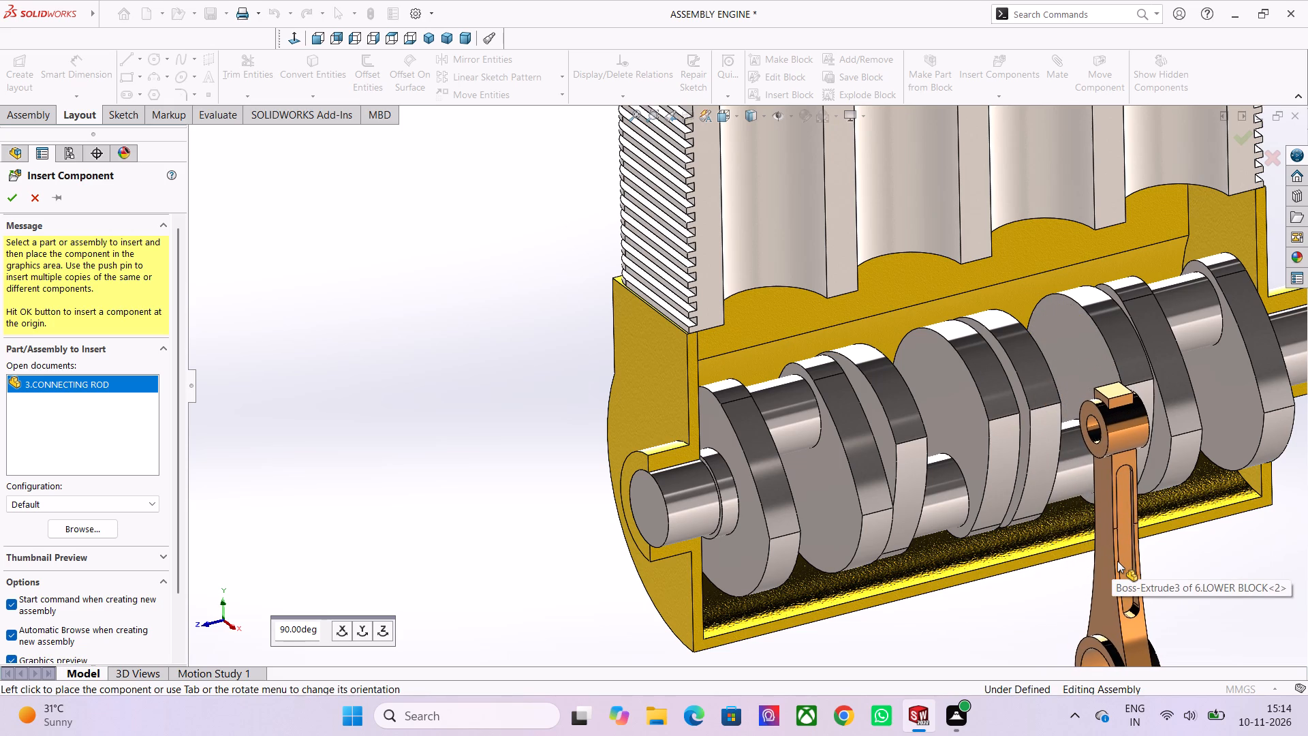
{"action": "scroll", "coordinate": [1113, 570], "scroll_direction": "down", "scroll_amount": 1}
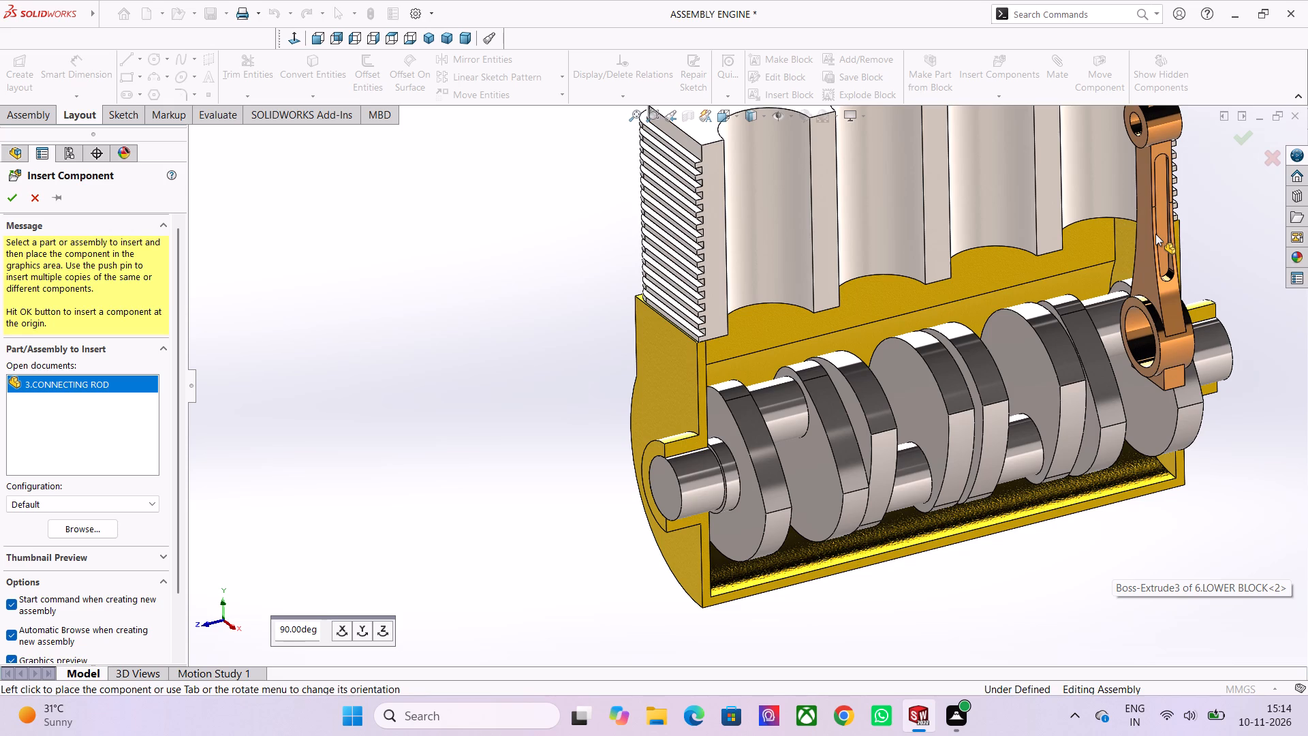
{"action": "scroll", "coordinate": [1151, 249], "scroll_direction": "down", "scroll_amount": 1}
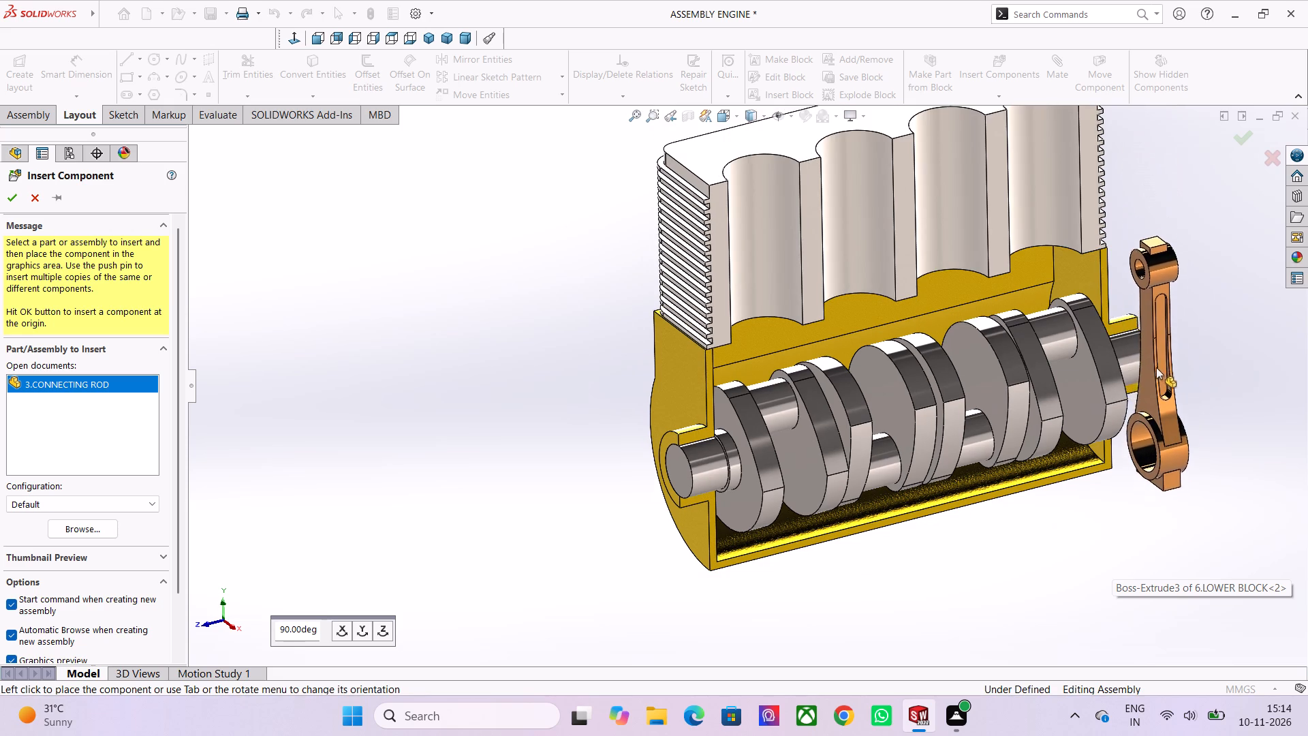
Place the connecting rod upright in the open space beside the engine block, just beyond the near end of the crankshaft.
{"action": "scroll", "coordinate": [894, 283], "scroll_direction": "up", "scroll_amount": 3}
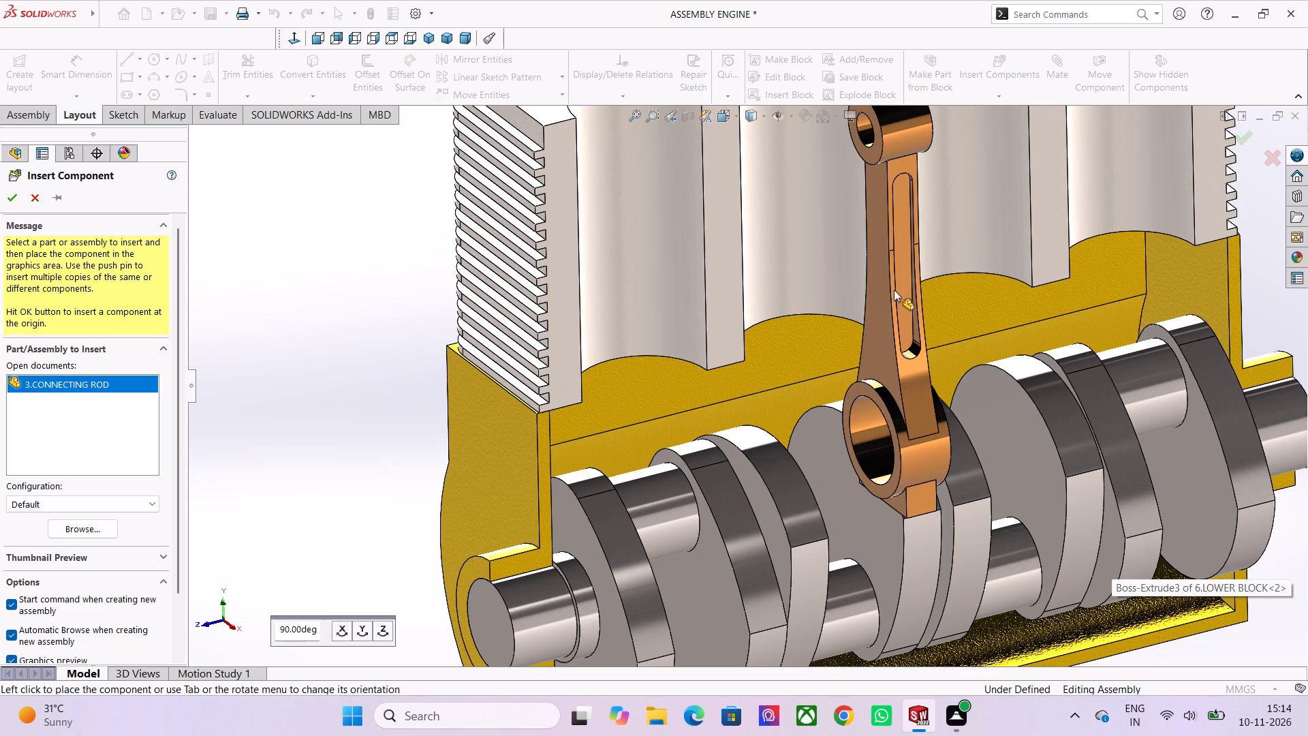
{"action": "scroll", "coordinate": [897, 326], "scroll_direction": "down", "scroll_amount": 2}
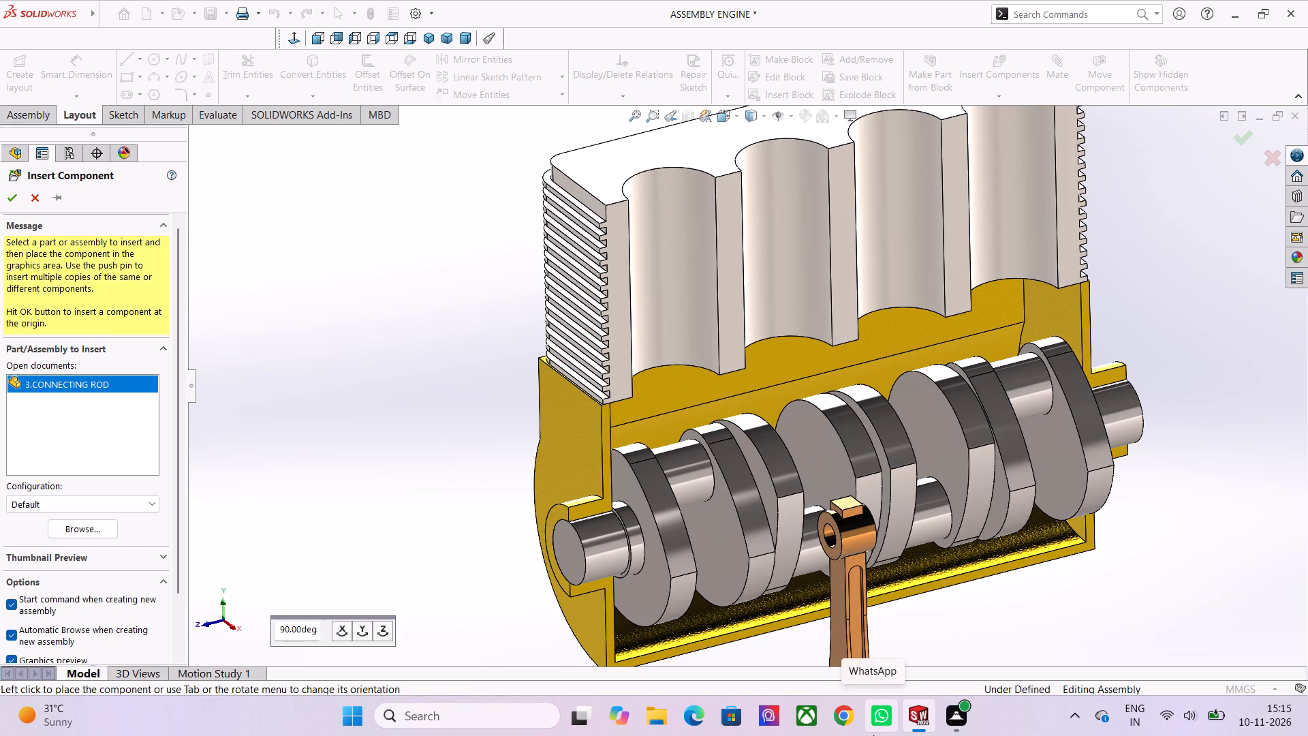
{"action": "scroll", "coordinate": [945, 734], "scroll_direction": "down", "scroll_amount": 3}
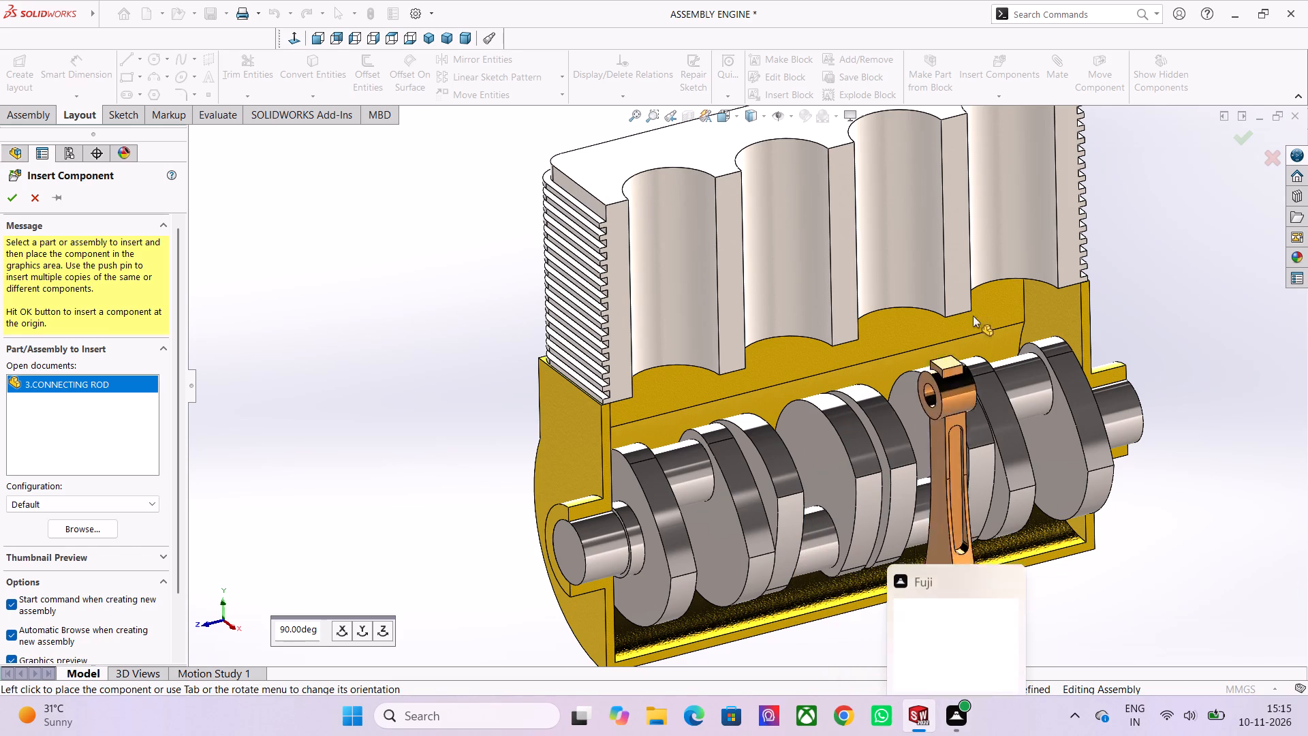
{"action": "scroll", "coordinate": [806, 203], "scroll_direction": "down", "scroll_amount": 5}
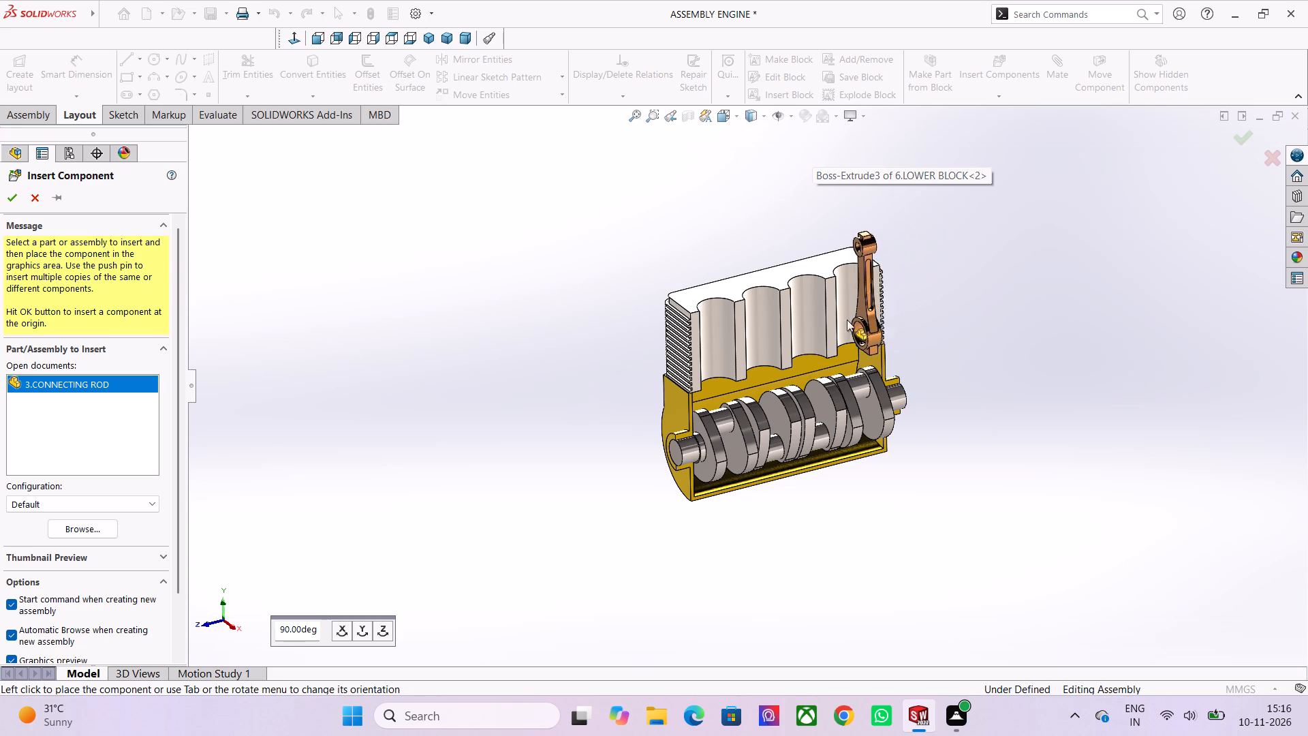
{"action": "scroll", "coordinate": [831, 339], "scroll_direction": "down", "scroll_amount": 1}
{"action": "scroll", "coordinate": [677, 440], "scroll_direction": "up", "scroll_amount": 2}
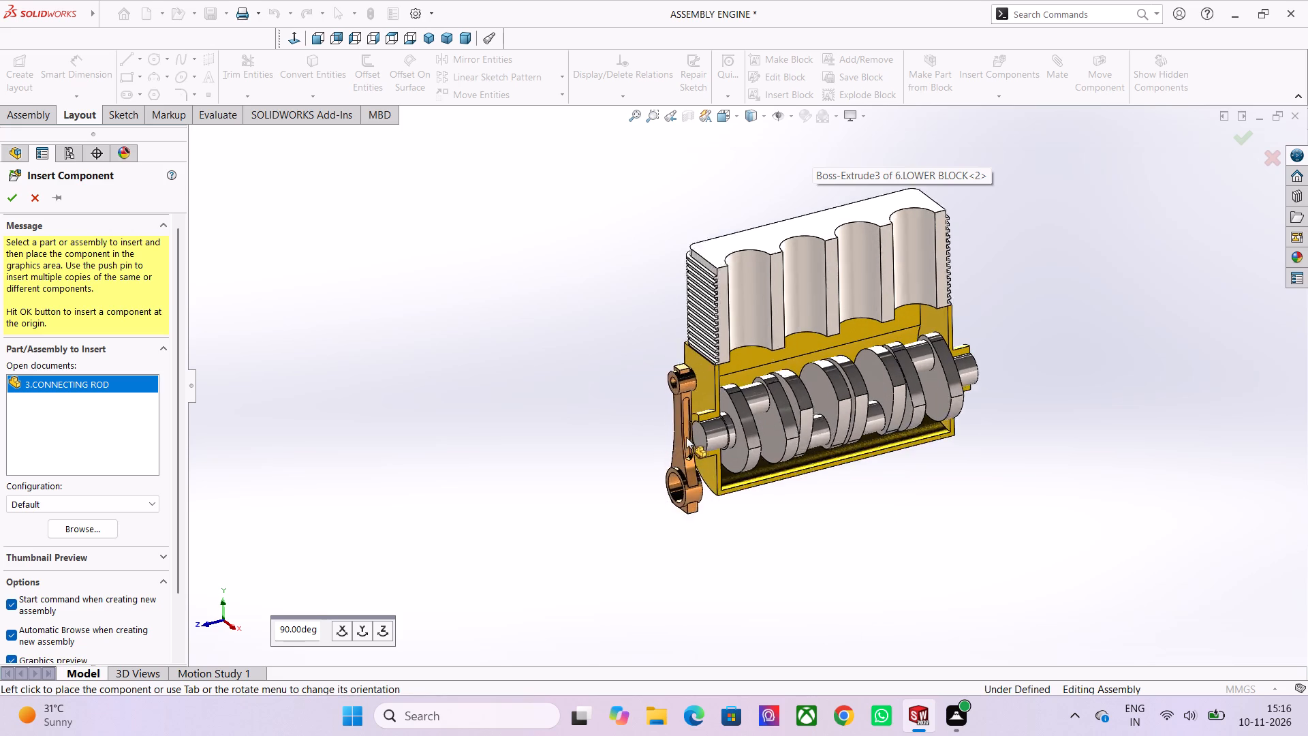
{"action": "scroll", "coordinate": [686, 437], "scroll_direction": "up", "scroll_amount": 1}
{"action": "scroll", "coordinate": [960, 362], "scroll_direction": "down", "scroll_amount": 2}
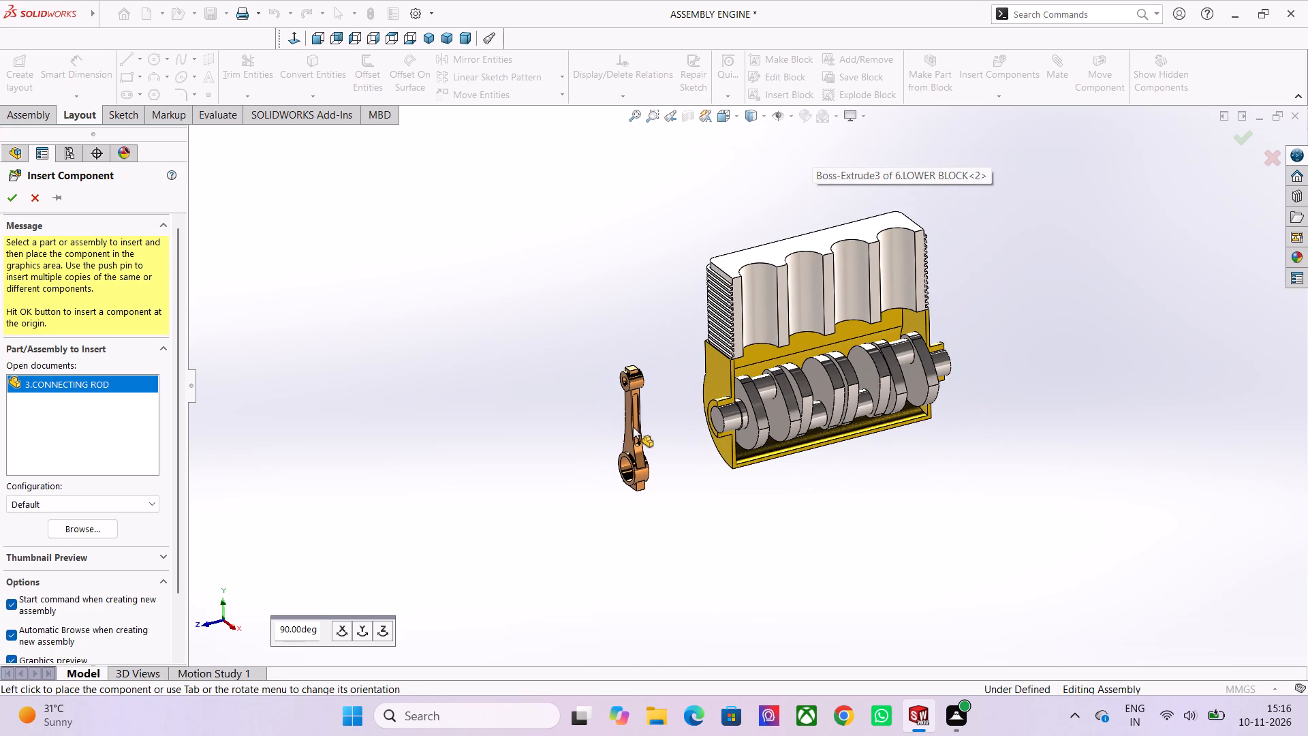
{"action": "left_click", "coordinate": [641, 451]}
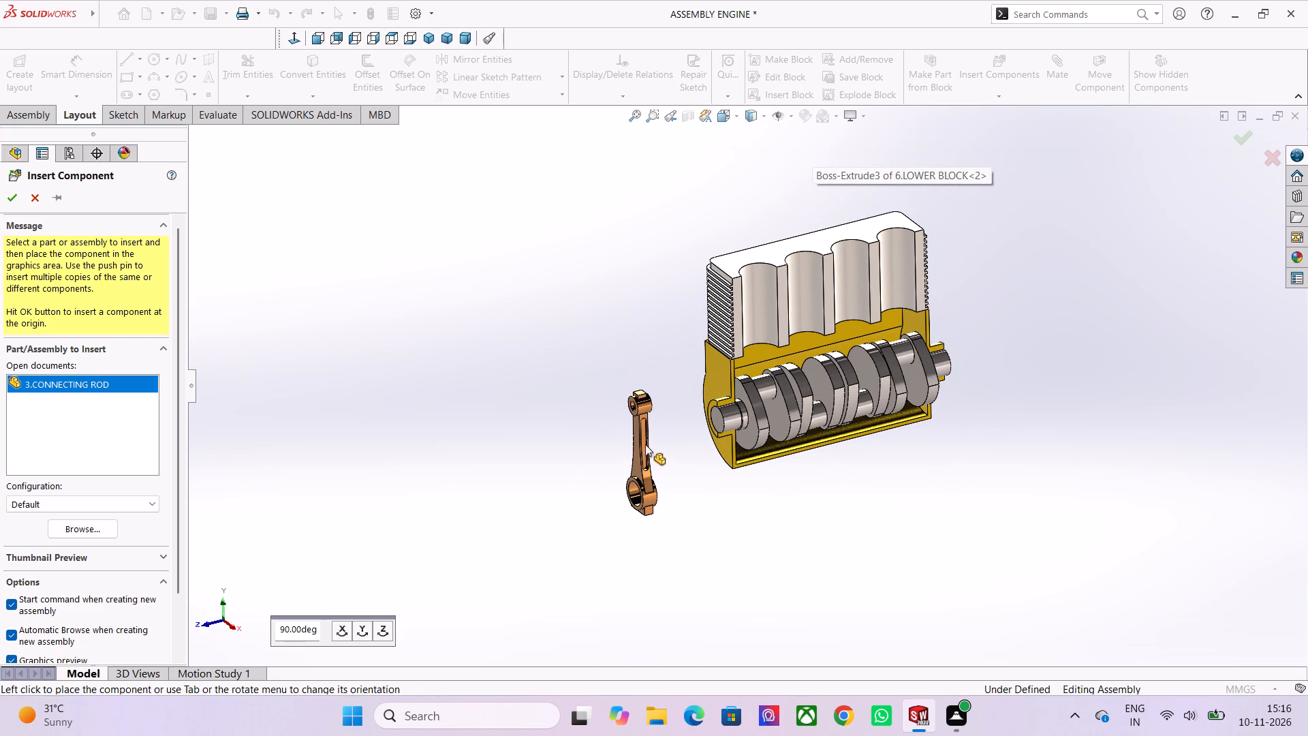
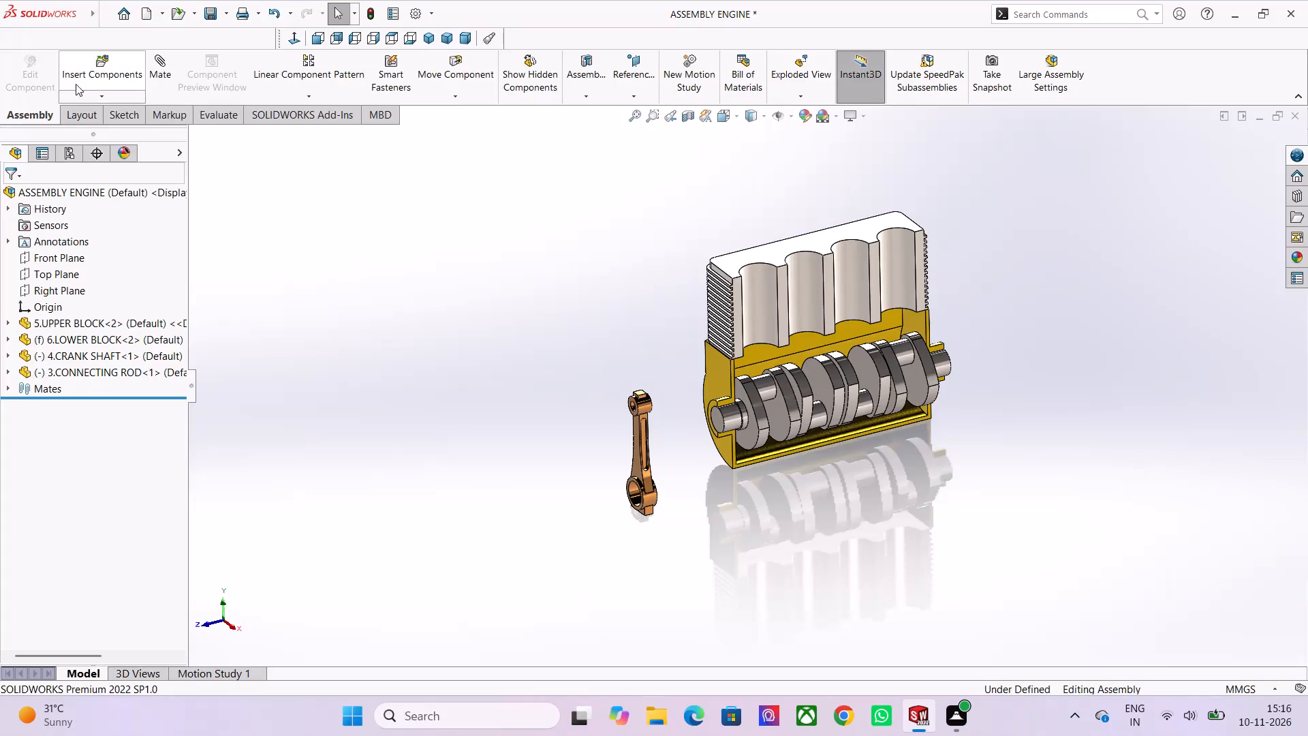
Load the 1.PISTON and 2.PISTON PIN parts for insertion and place the piston upright above the connecting rod, beside the engine block.
{"action": "left_click", "coordinate": [84, 78]}
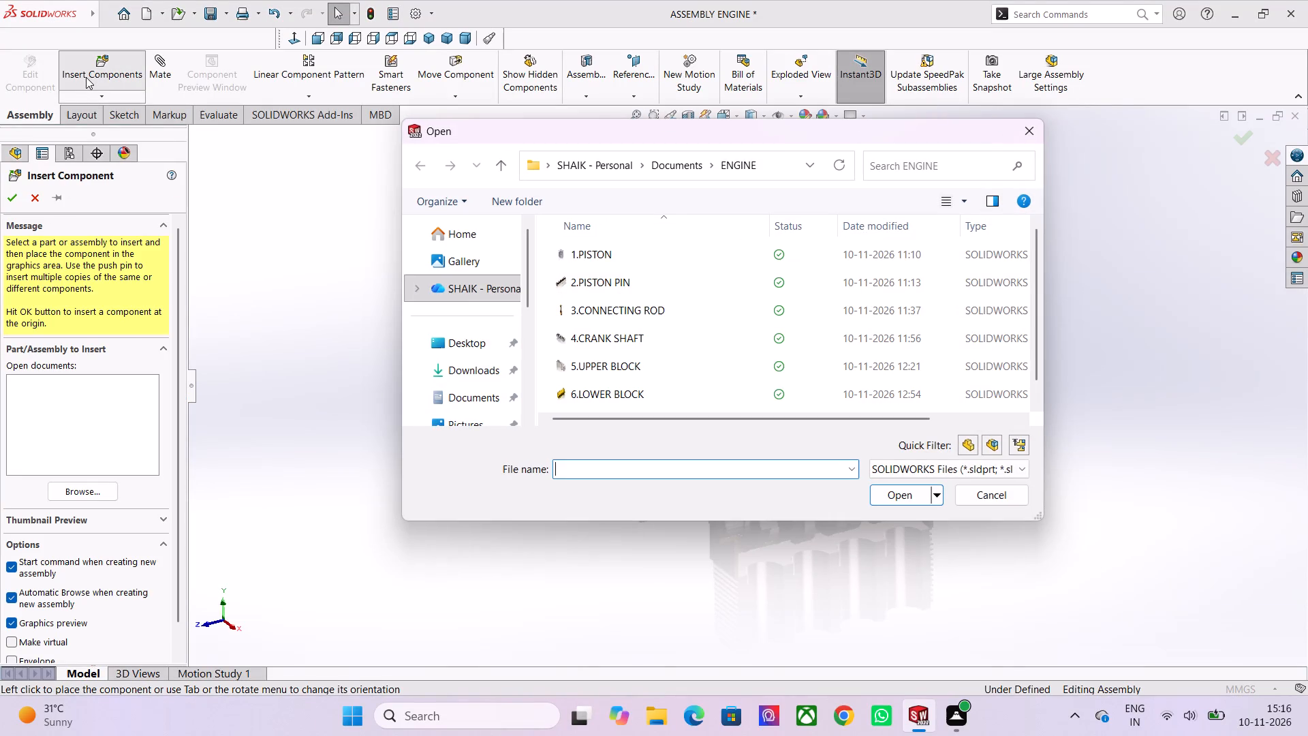
{"action": "left_click", "coordinate": [652, 253]}
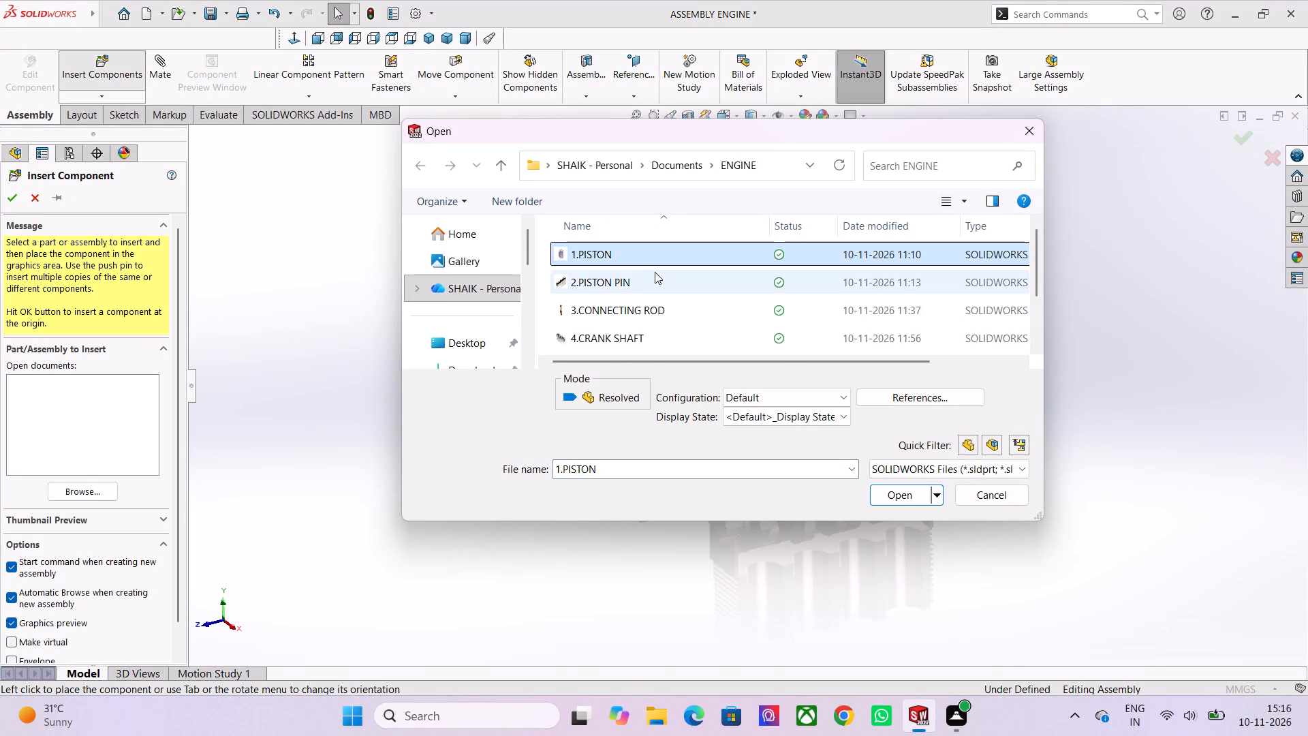
{"action": "left_click", "coordinate": [656, 272], "text": "ctrl"}
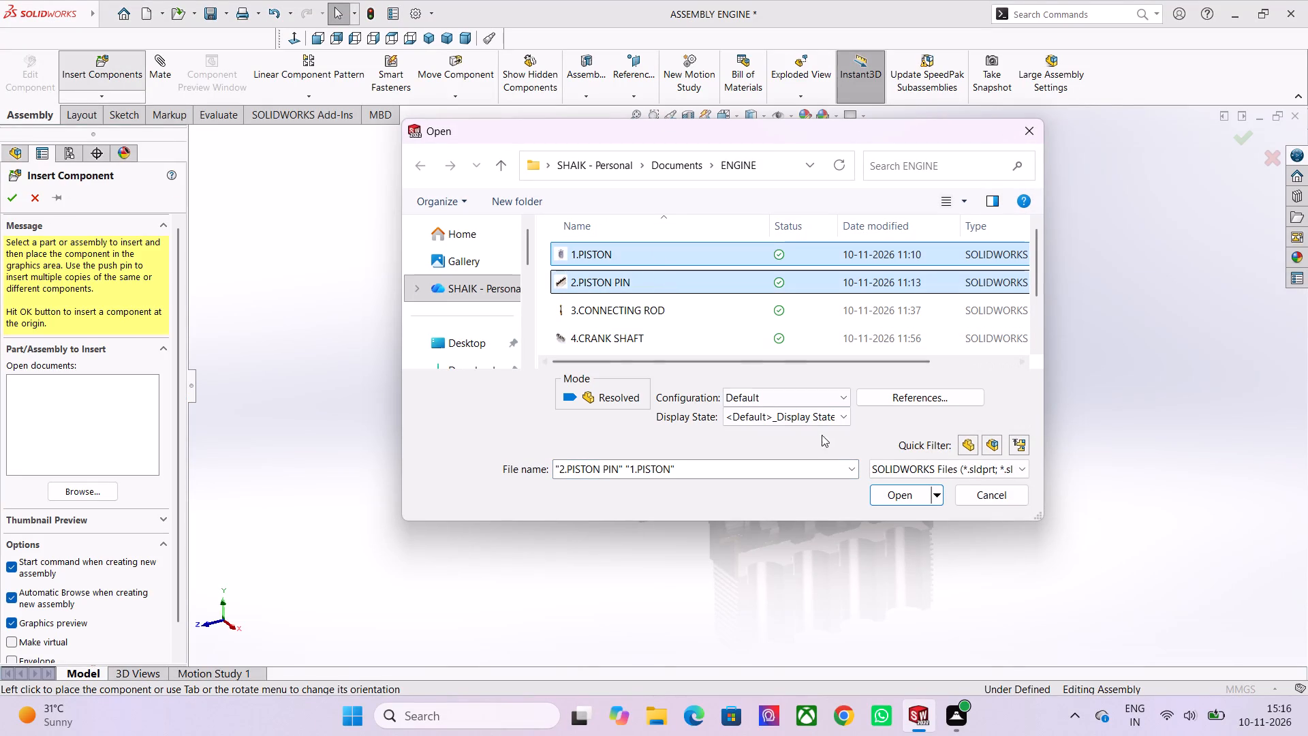
{"action": "left_click", "coordinate": [871, 489]}
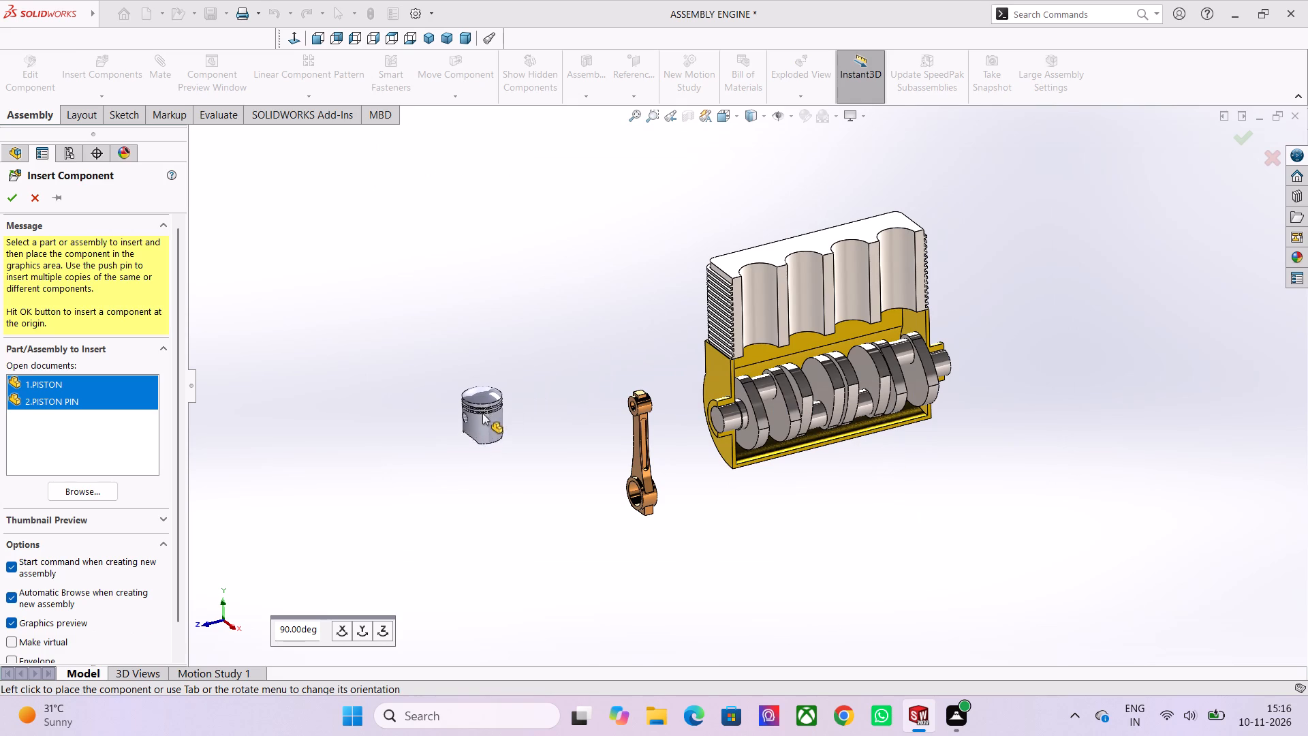
{"action": "scroll", "coordinate": [553, 316], "scroll_direction": "up", "scroll_amount": 4}
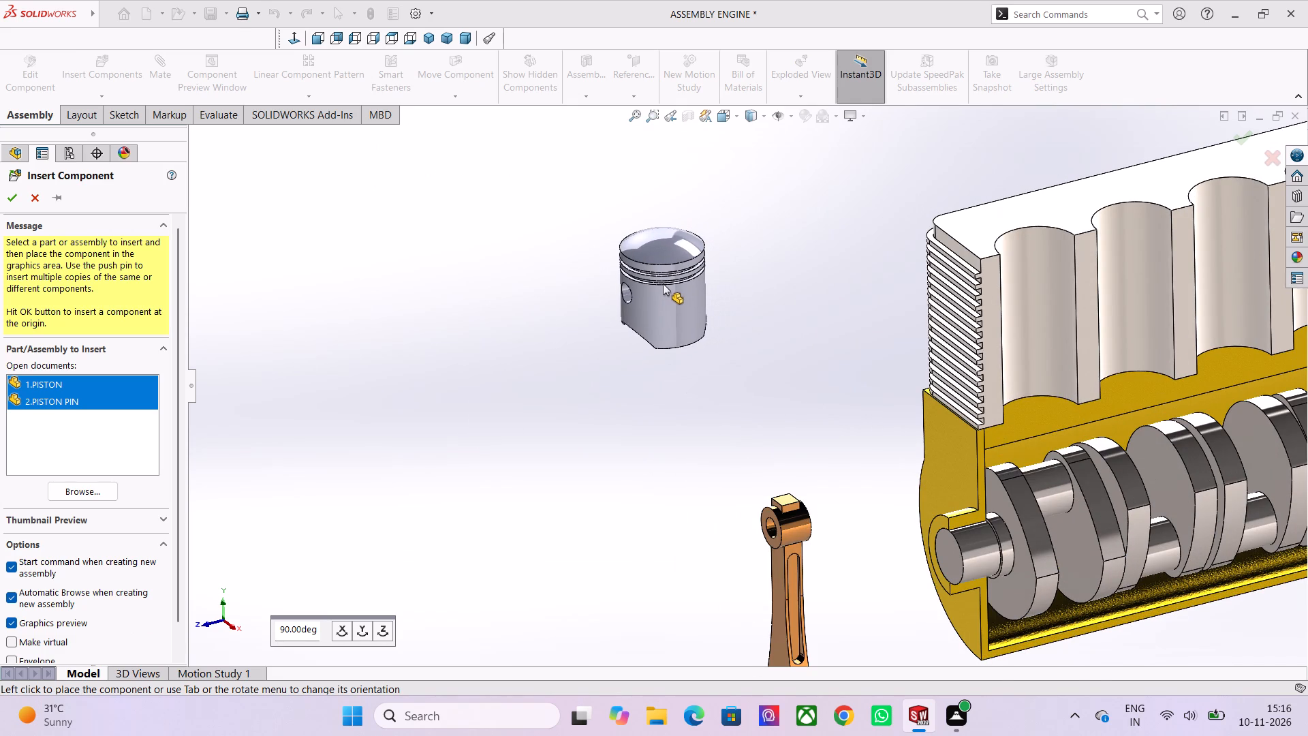
{"action": "left_click", "coordinate": [663, 283]}
Place the piston pin in the open space between the piston and the connecting rod's small end.
{"action": "scroll", "coordinate": [703, 422], "scroll_direction": "up", "scroll_amount": 2}
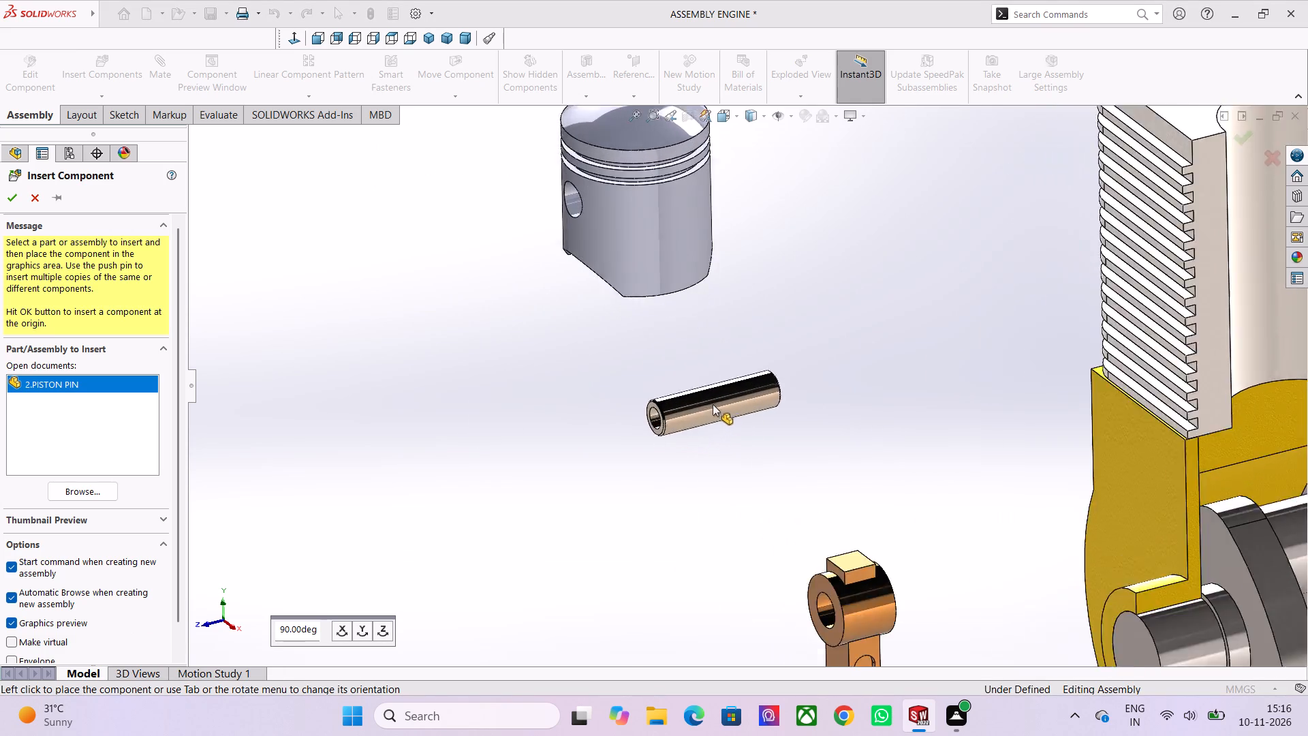
{"action": "scroll", "coordinate": [713, 404], "scroll_direction": "up", "scroll_amount": 2}
{"action": "scroll", "coordinate": [706, 374], "scroll_direction": "down", "scroll_amount": 5}
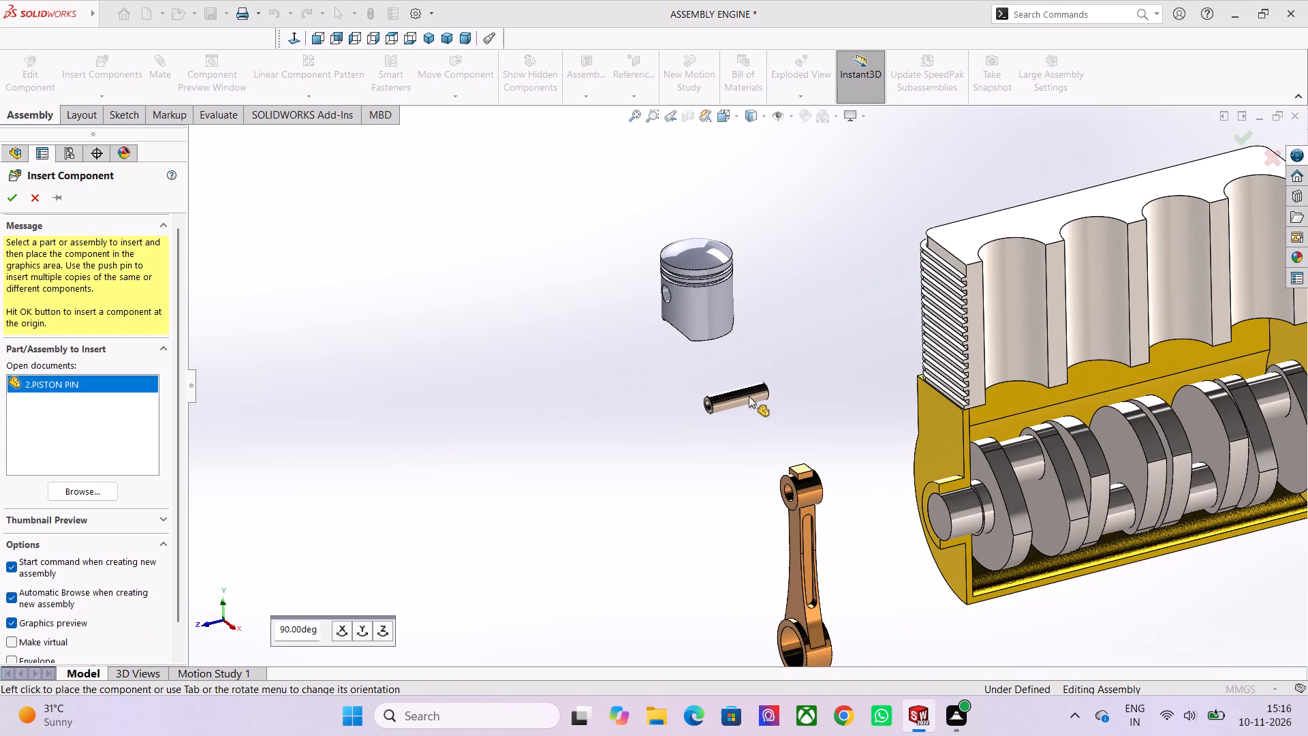
{"action": "scroll", "coordinate": [721, 354], "scroll_direction": "up", "scroll_amount": 1}
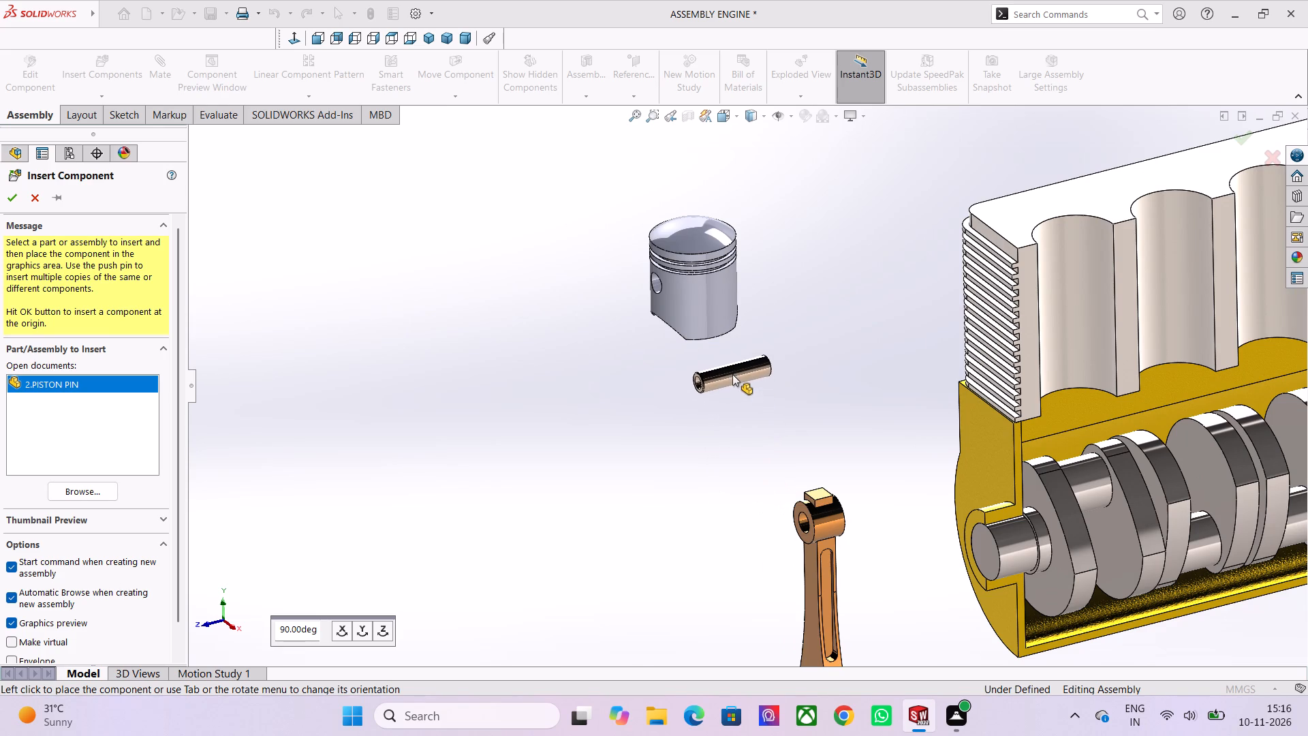
{"action": "left_click", "coordinate": [733, 393]}
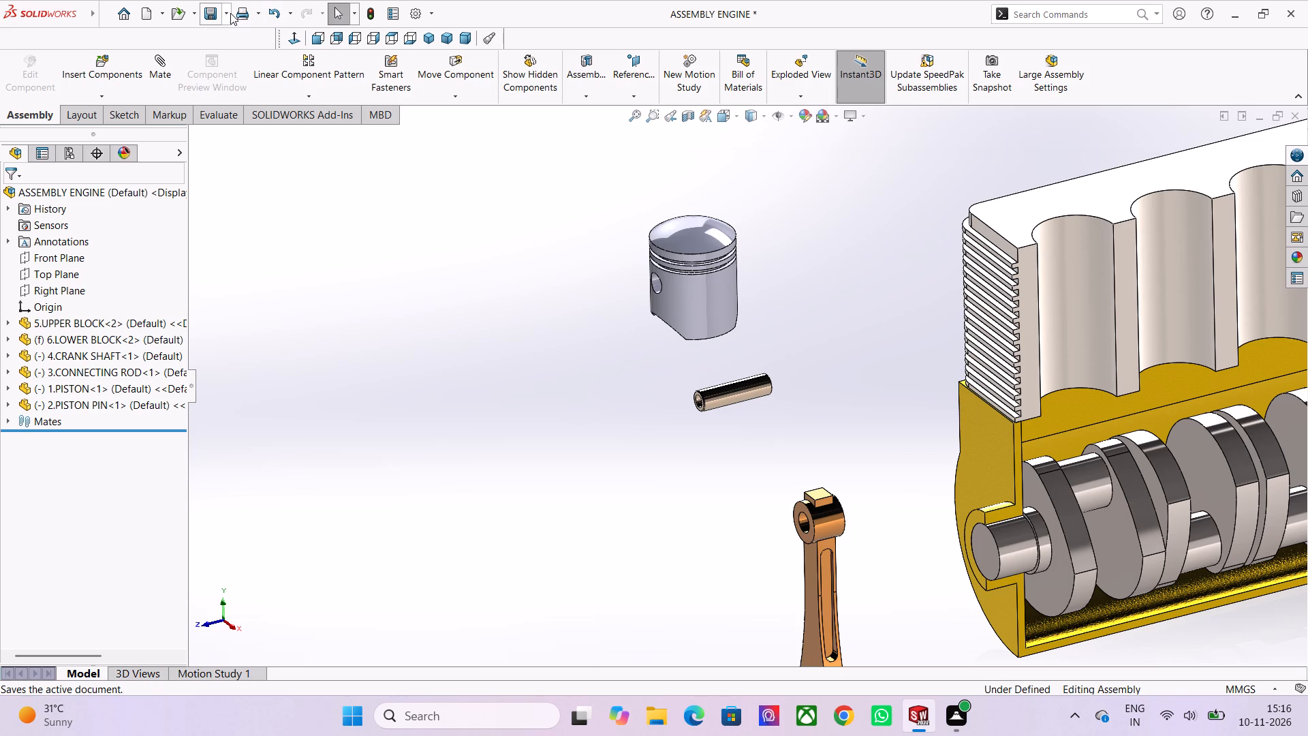
Open the 1.PISTON part from the recent documents in its own window.
{"action": "left_click", "coordinate": [193, 16]}
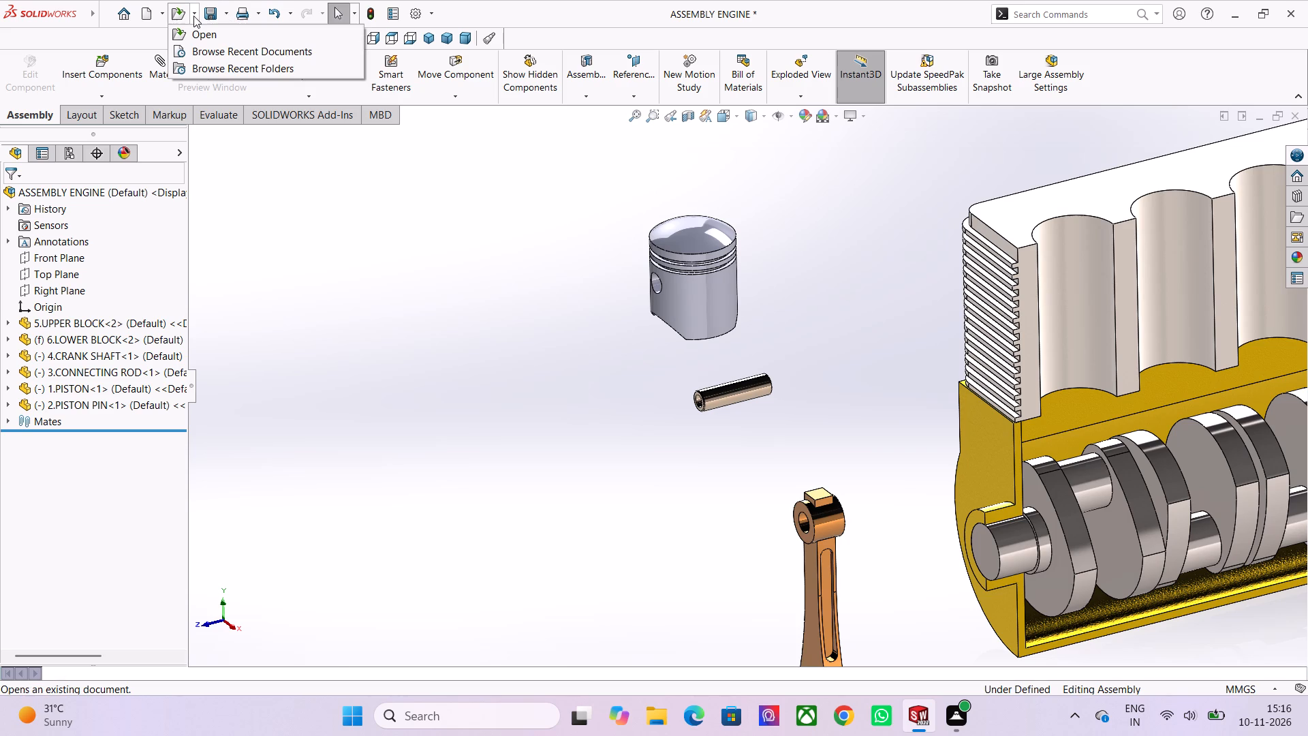
{"action": "left_click", "coordinate": [230, 46]}
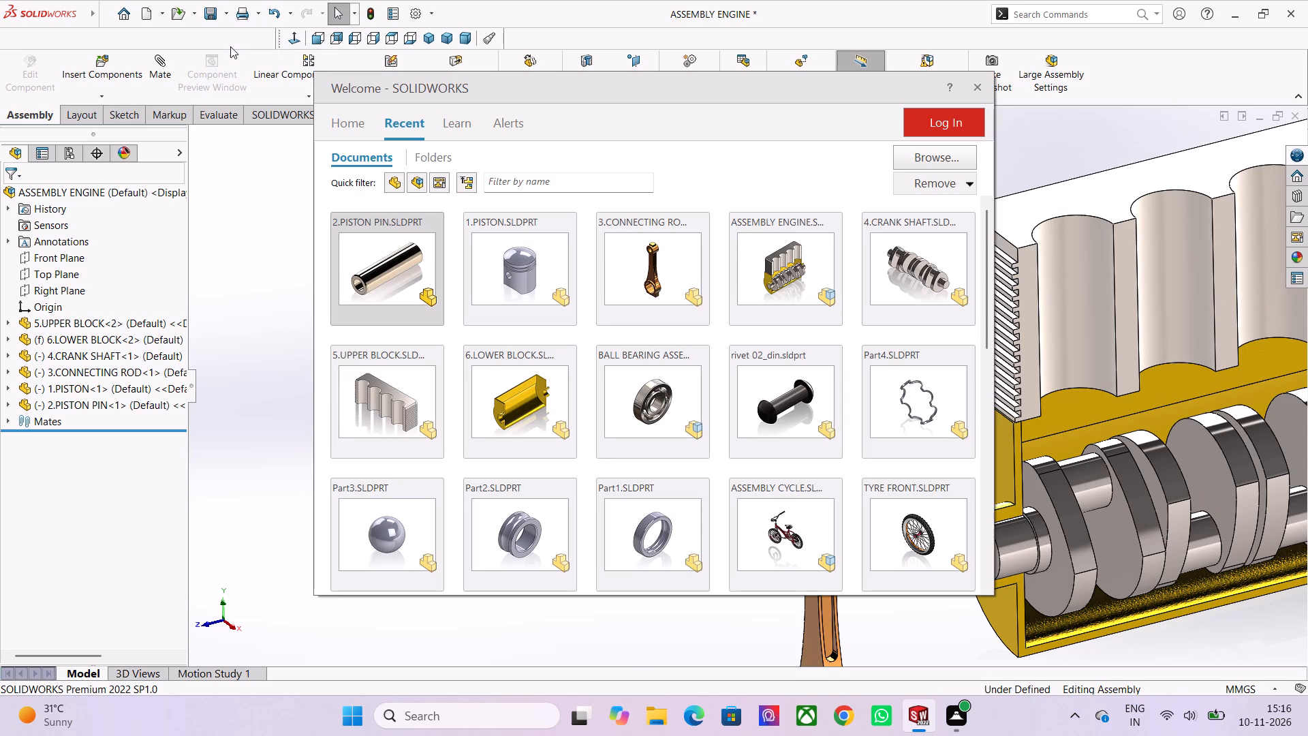
{"action": "double_click", "coordinate": [505, 262]}
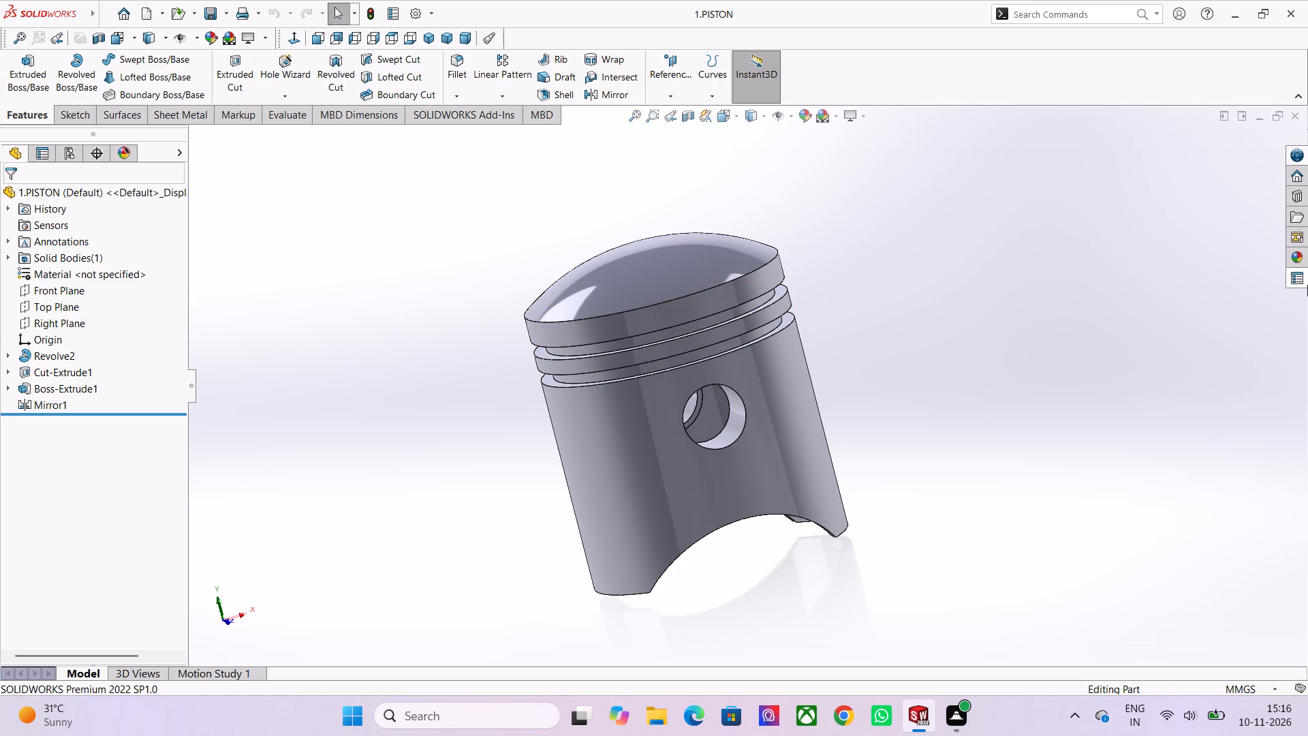
Apply the sandblasted nickel appearance from the Metal, Nickel category to the whole piston.
{"action": "left_click", "coordinate": [1293, 263]}
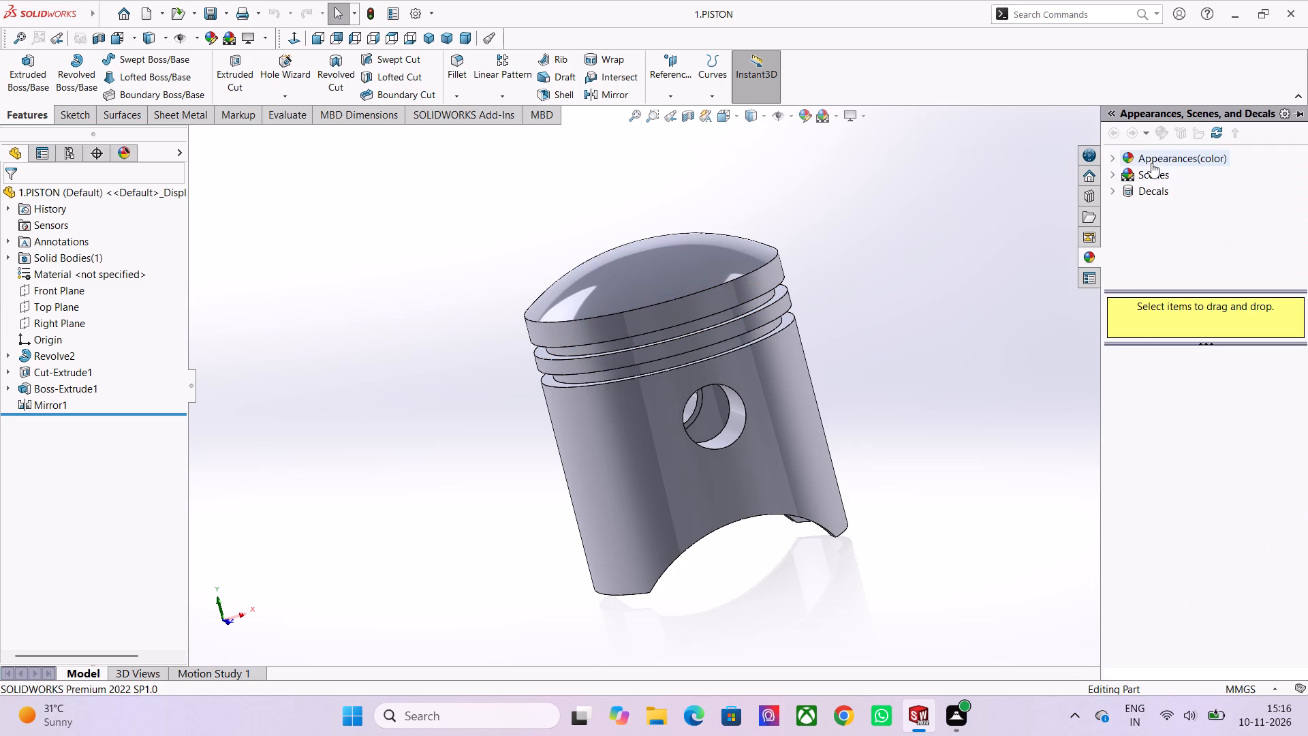
{"action": "left_click", "coordinate": [1151, 163]}
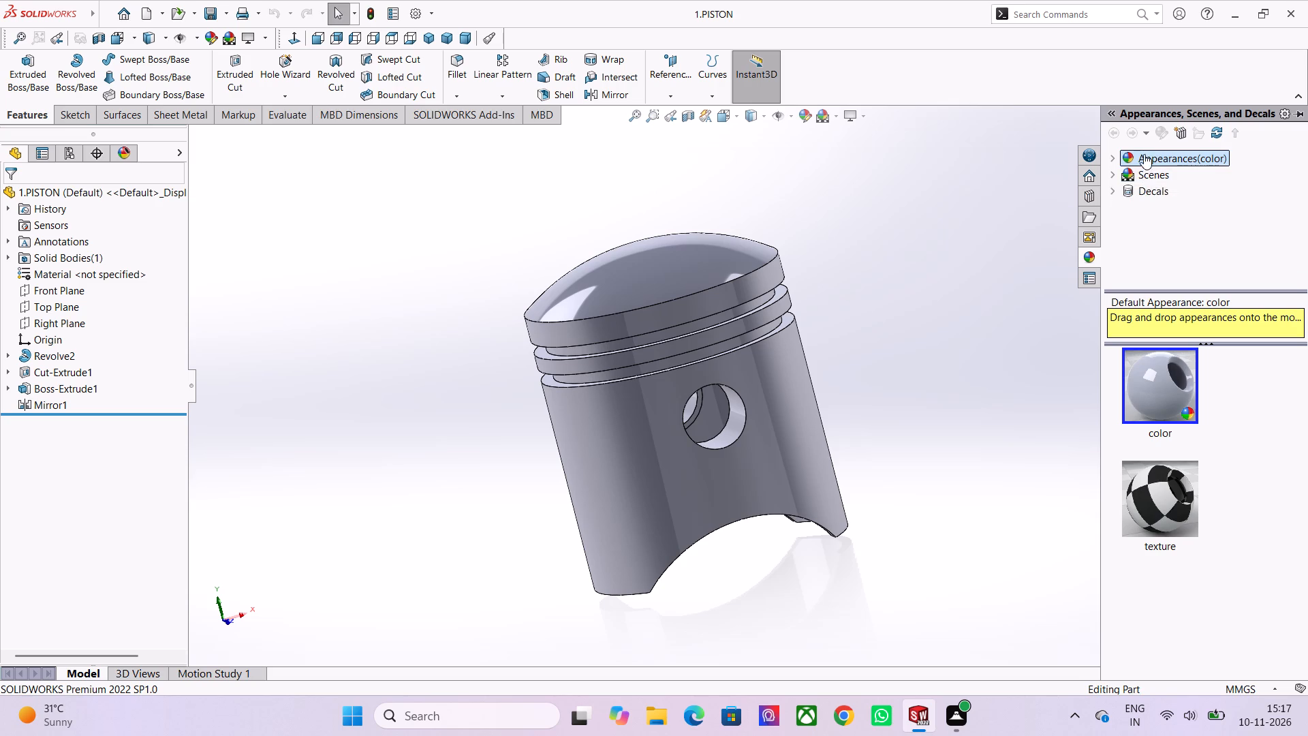
{"action": "left_click", "coordinate": [1116, 155]}
{"action": "left_click", "coordinate": [1149, 185]}
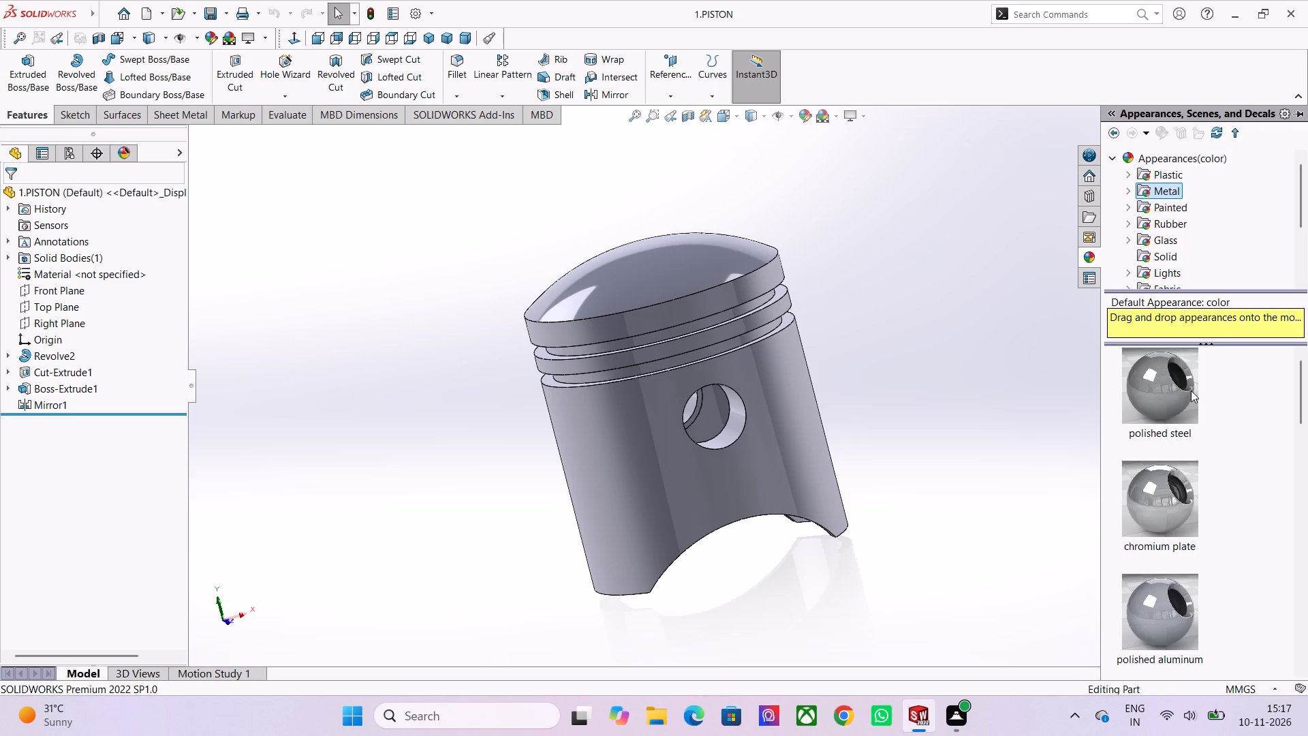
{"action": "scroll", "coordinate": [1188, 390], "scroll_direction": "down", "scroll_amount": 1}
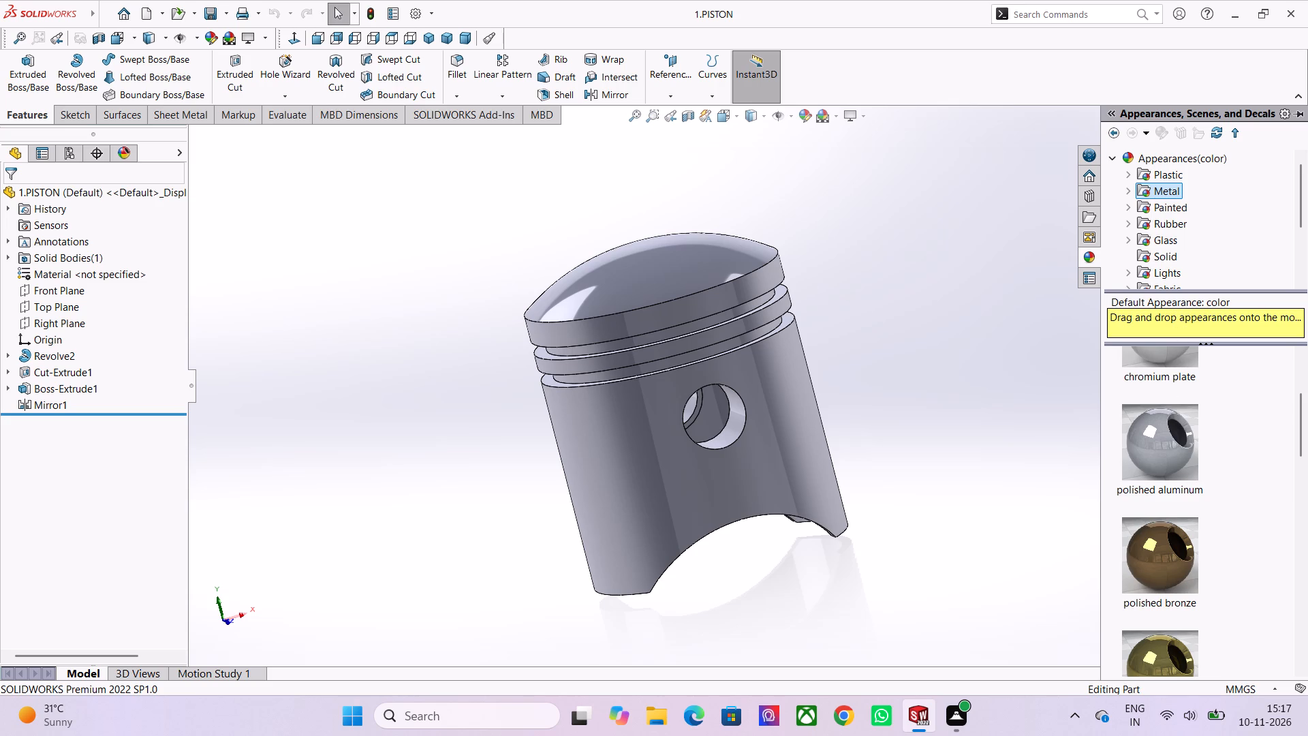
{"action": "scroll", "coordinate": [1155, 202], "scroll_direction": "down", "scroll_amount": 1}
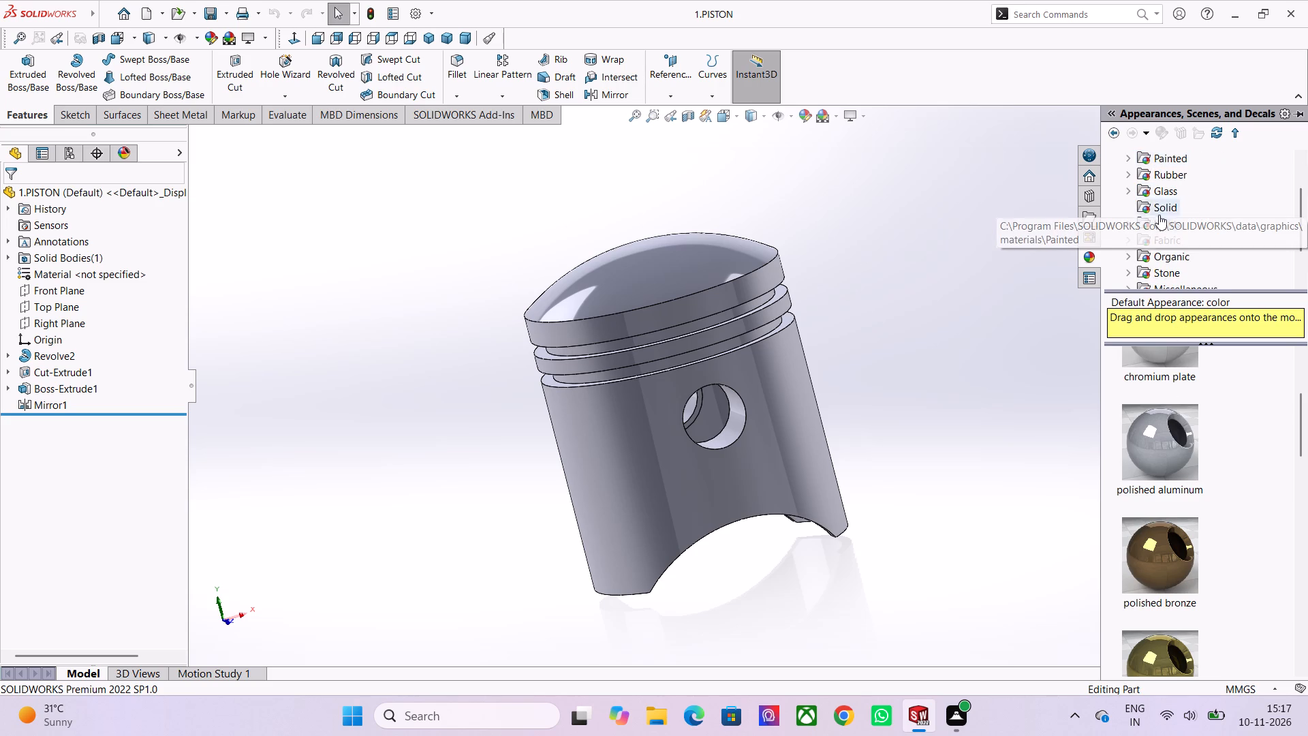
{"action": "scroll", "coordinate": [1158, 202], "scroll_direction": "up", "scroll_amount": 1}
{"action": "left_click", "coordinate": [1153, 188]}
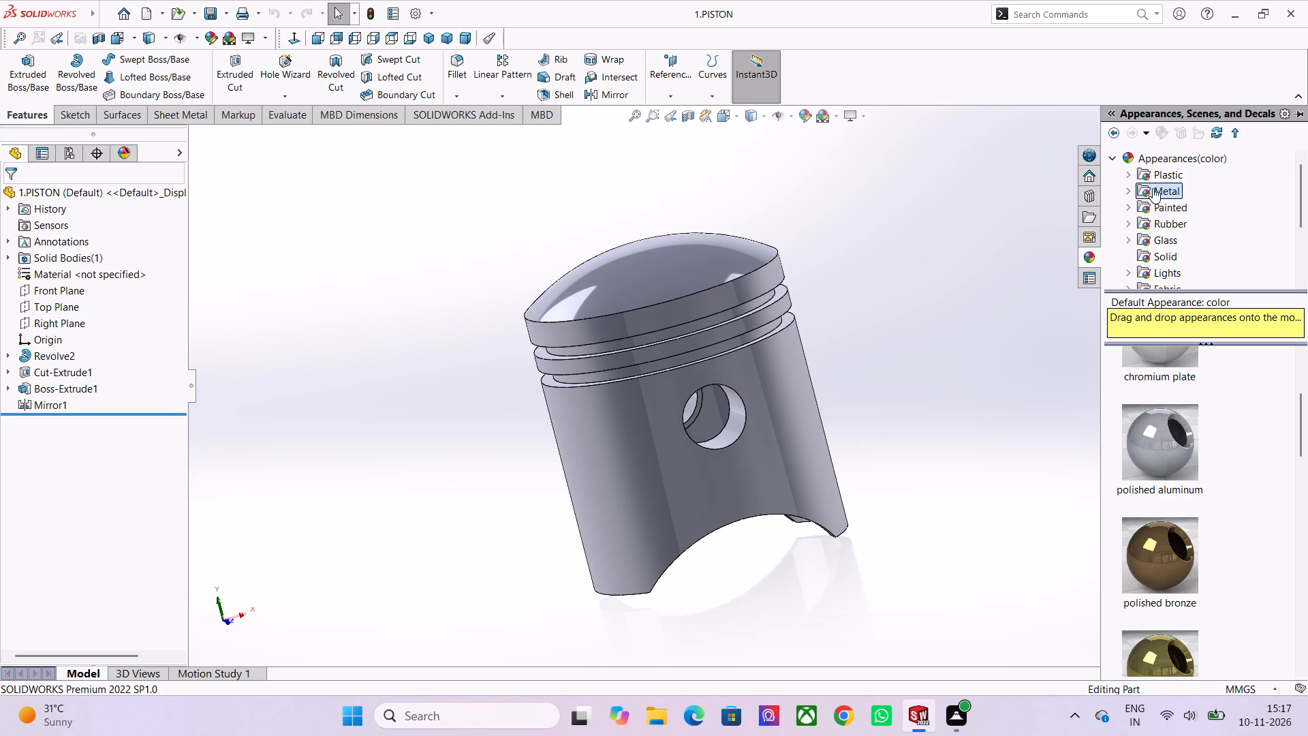
{"action": "left_click", "coordinate": [1124, 190]}
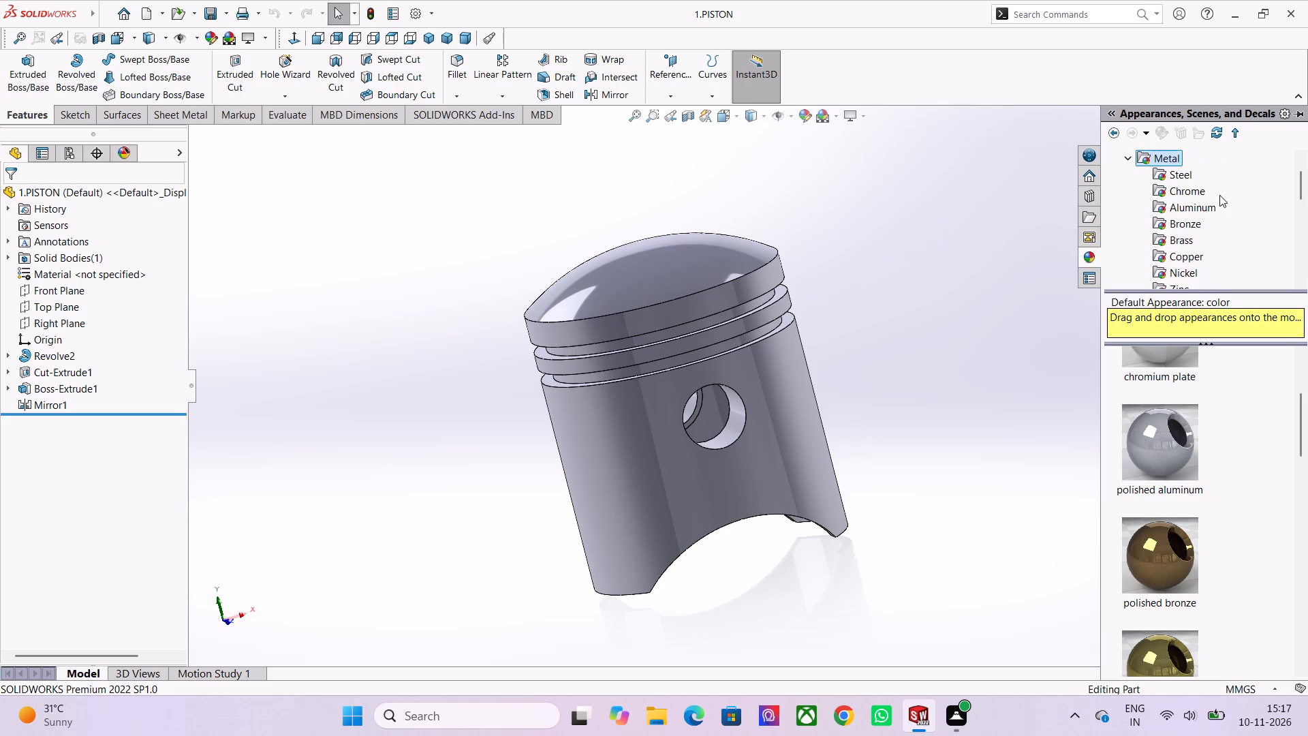
{"action": "left_click", "coordinate": [1189, 265]}
{"action": "scroll", "coordinate": [1179, 433], "scroll_direction": "down", "scroll_amount": 1}
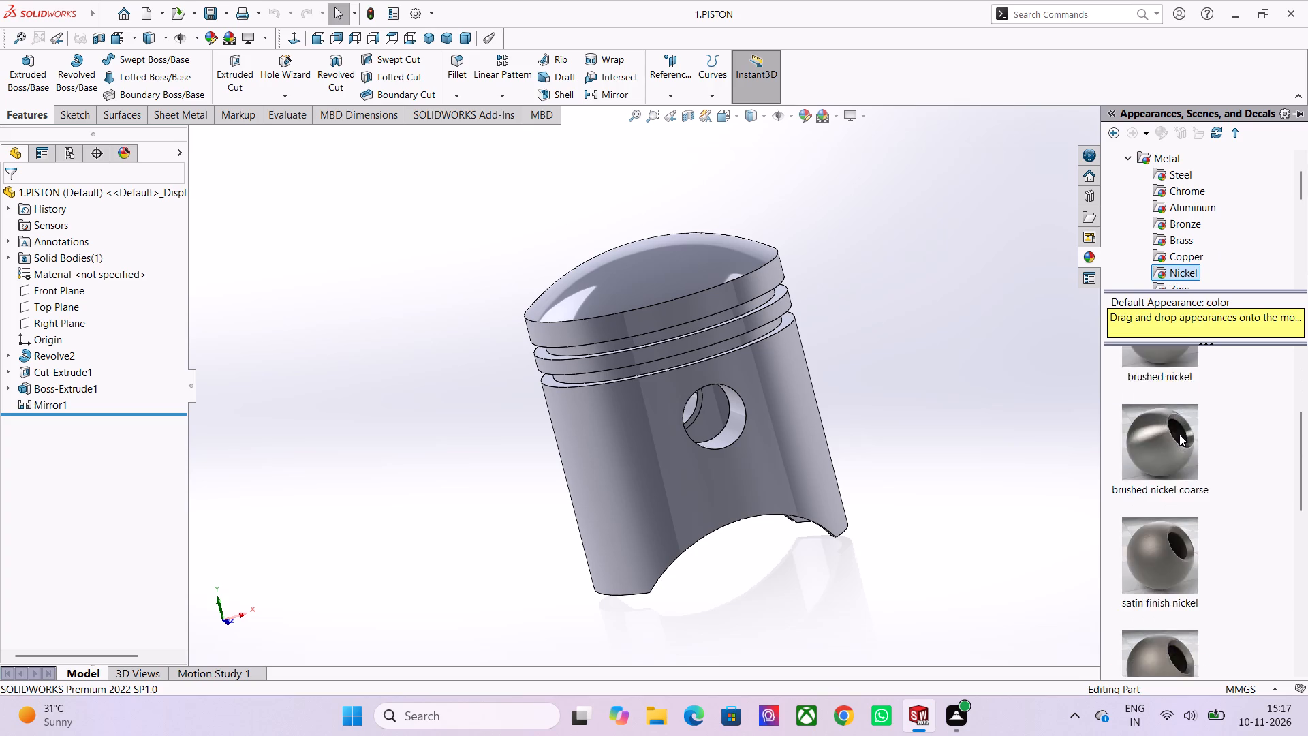
{"action": "scroll", "coordinate": [1179, 434], "scroll_direction": "down", "scroll_amount": 1}
{"action": "scroll", "coordinate": [1174, 497], "scroll_direction": "down", "scroll_amount": 1}
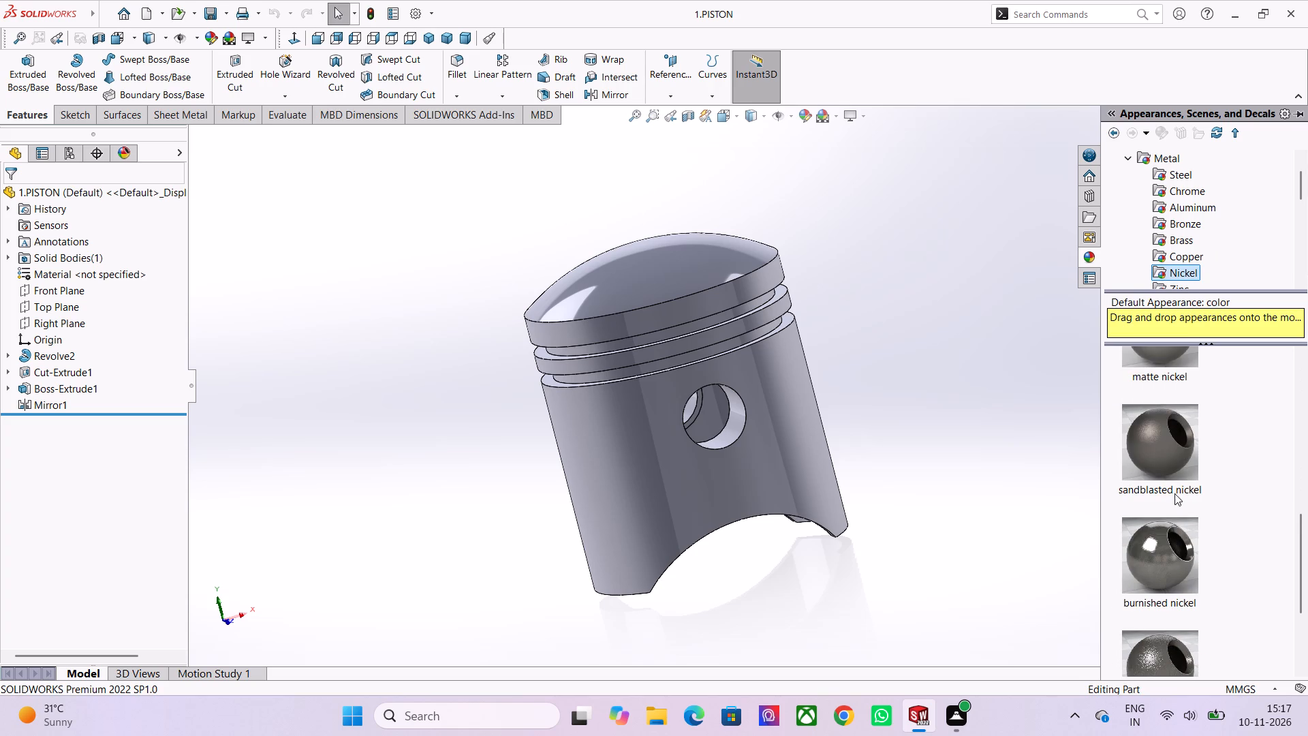
{"action": "double_click", "coordinate": [1174, 452]}
{"action": "left_click", "coordinate": [1010, 444]}
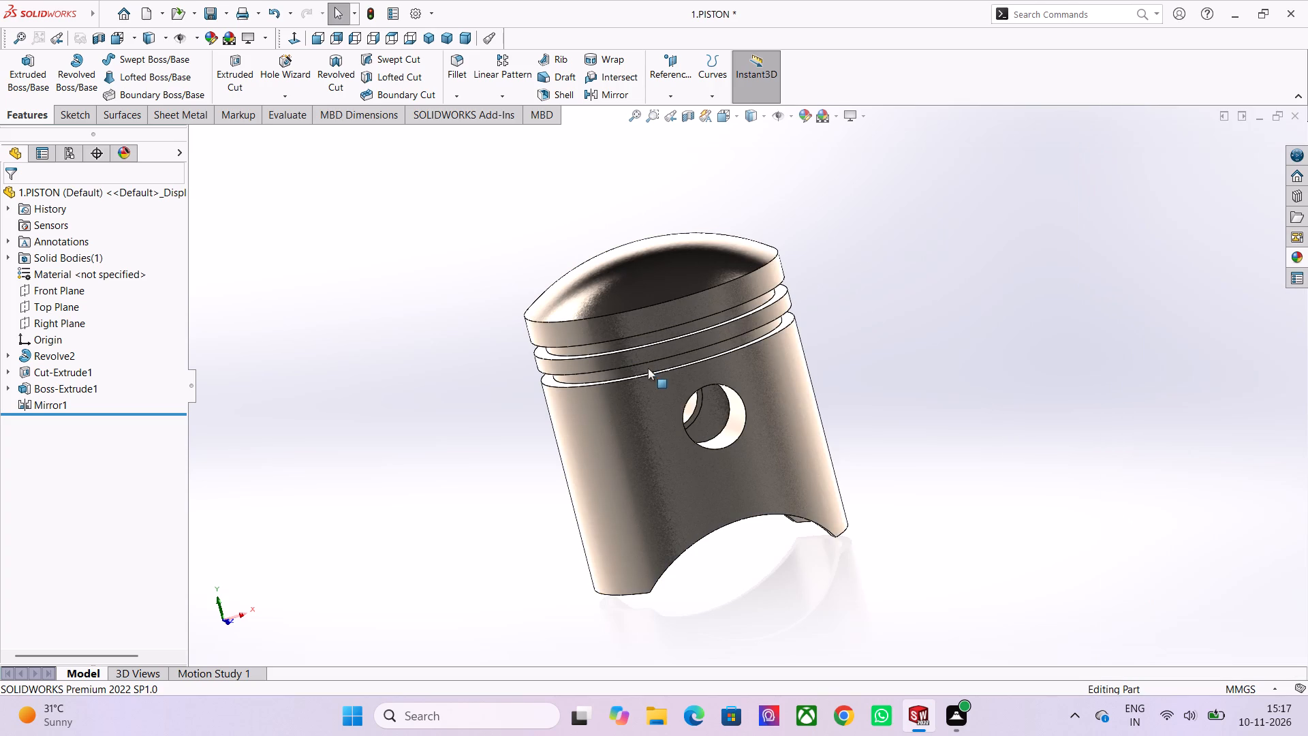
Close the piston part, saving its changes, and return to the engine assembly.
{"action": "scroll", "coordinate": [648, 368], "scroll_direction": "down", "scroll_amount": 2}
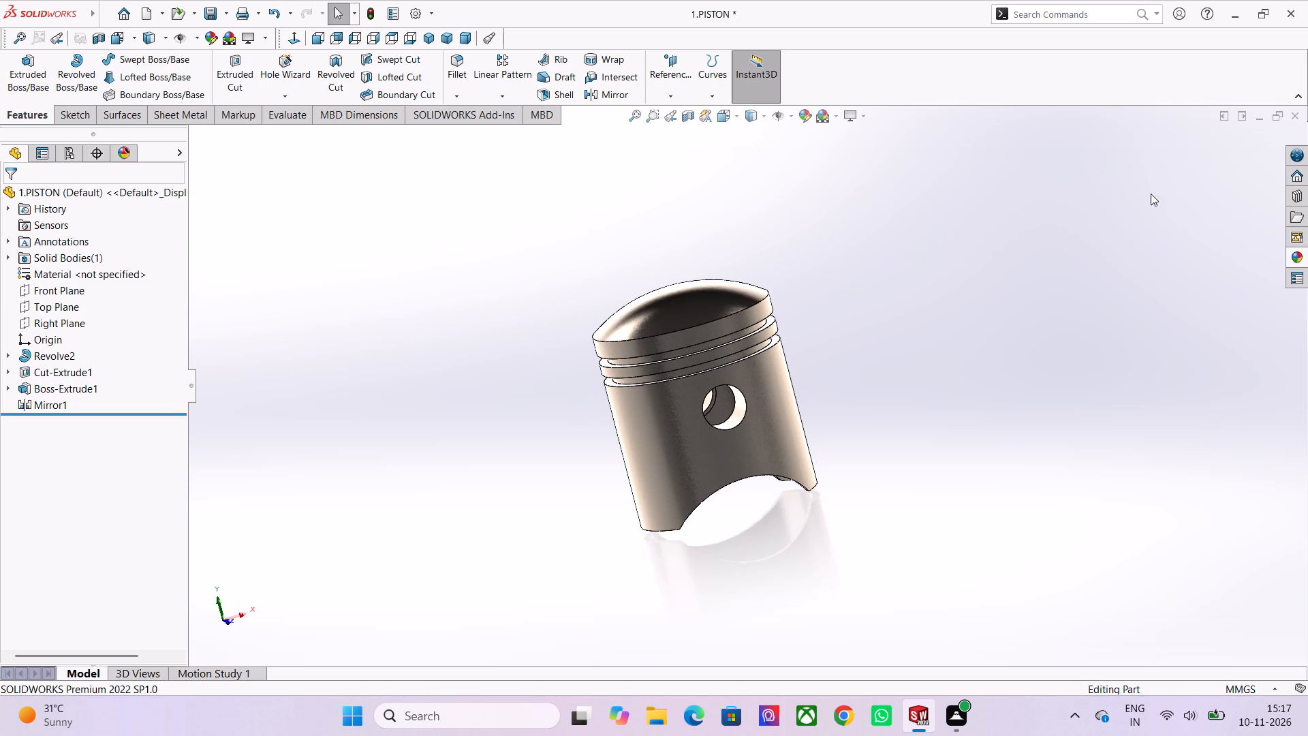
{"action": "left_click", "coordinate": [1296, 117]}
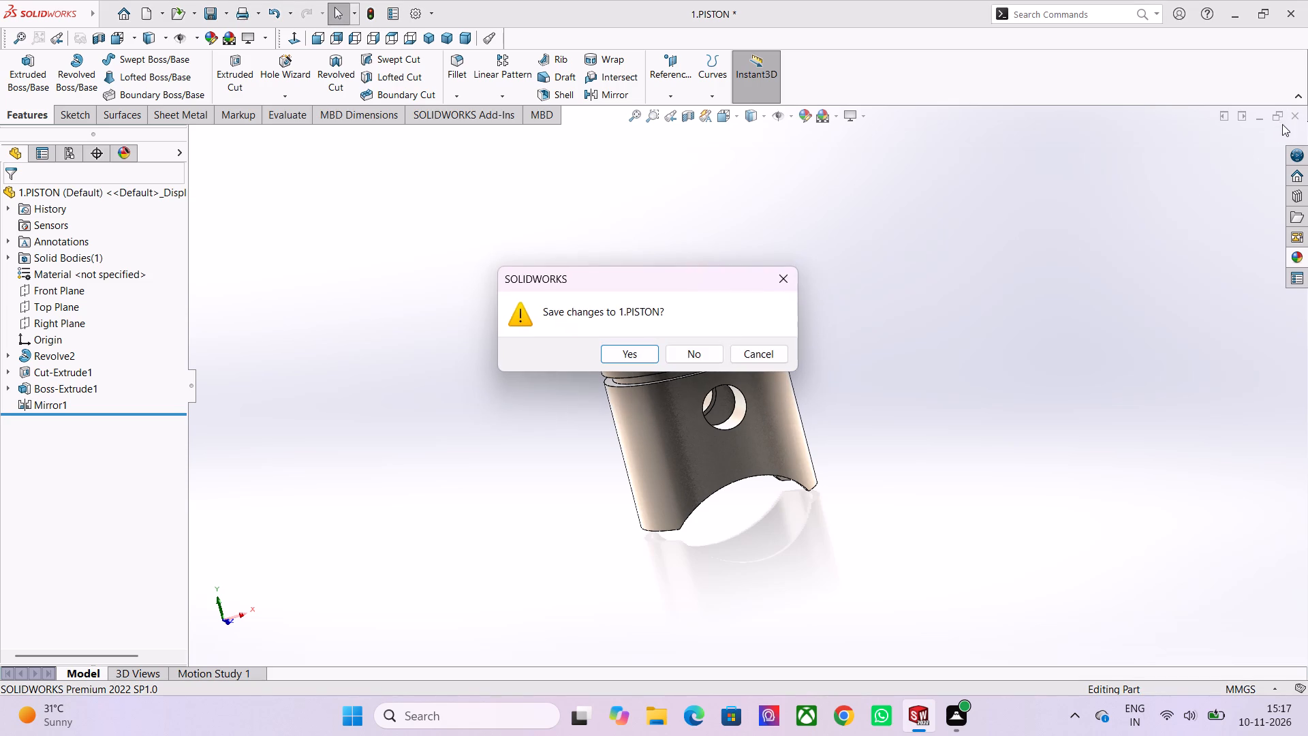
{"action": "left_click", "coordinate": [627, 355]}
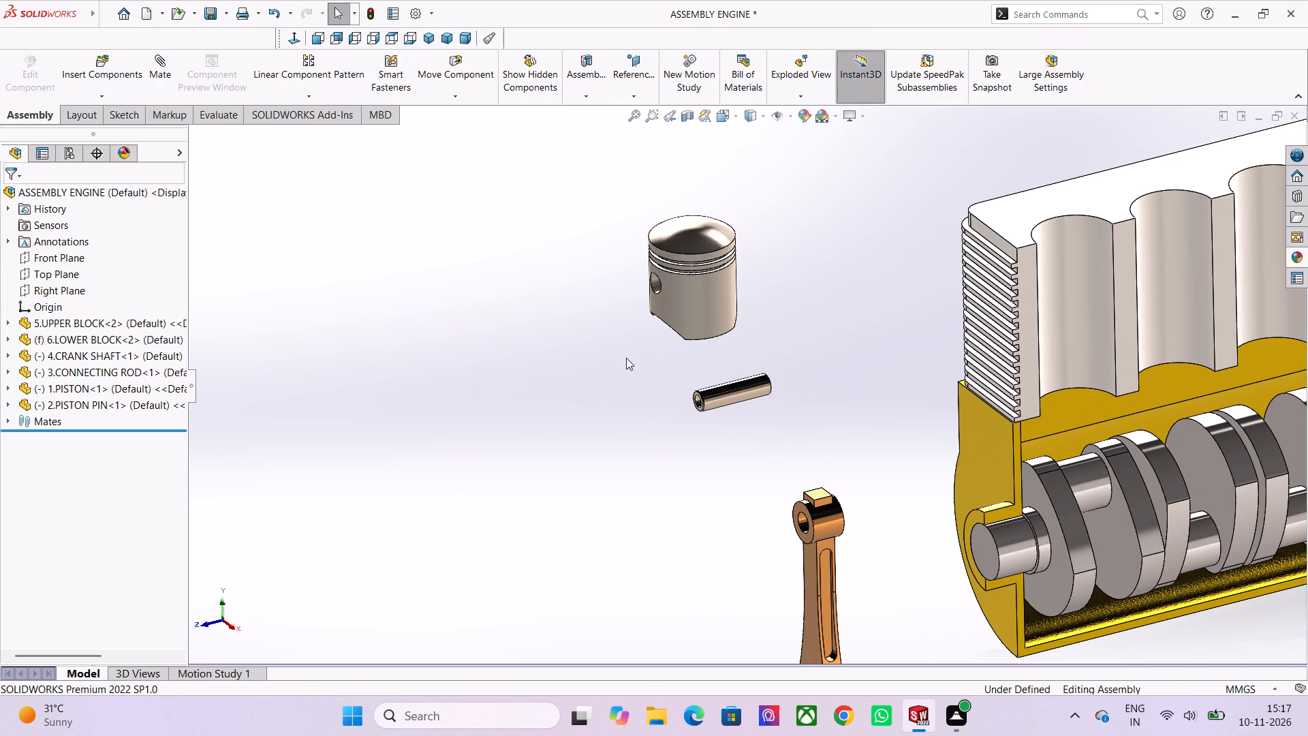
Add a concentric mate between the piston pin's outer cylindrical face and the pin hole in the piston's side.
{"action": "scroll", "coordinate": [691, 294], "scroll_direction": "up", "scroll_amount": 7}
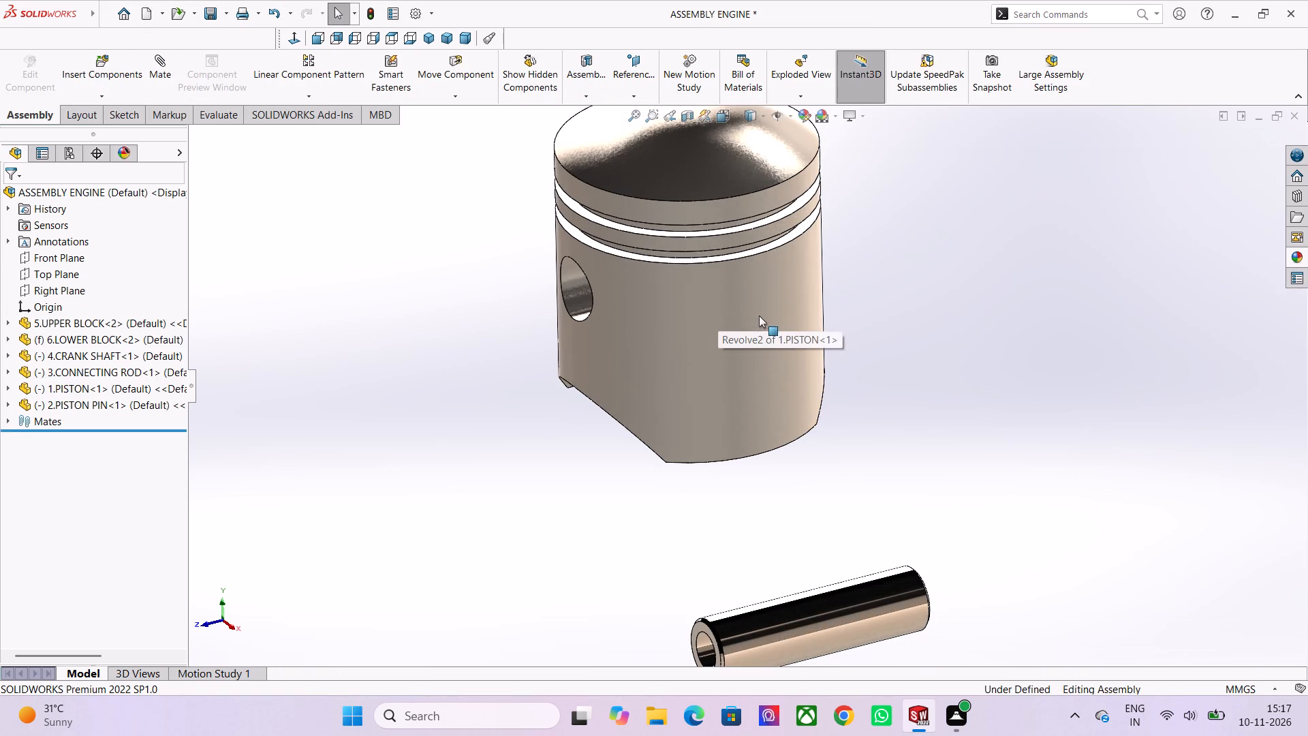
{"action": "scroll", "coordinate": [759, 316], "scroll_direction": "down", "scroll_amount": 4}
{"action": "scroll", "coordinate": [792, 256], "scroll_direction": "up", "scroll_amount": 2}
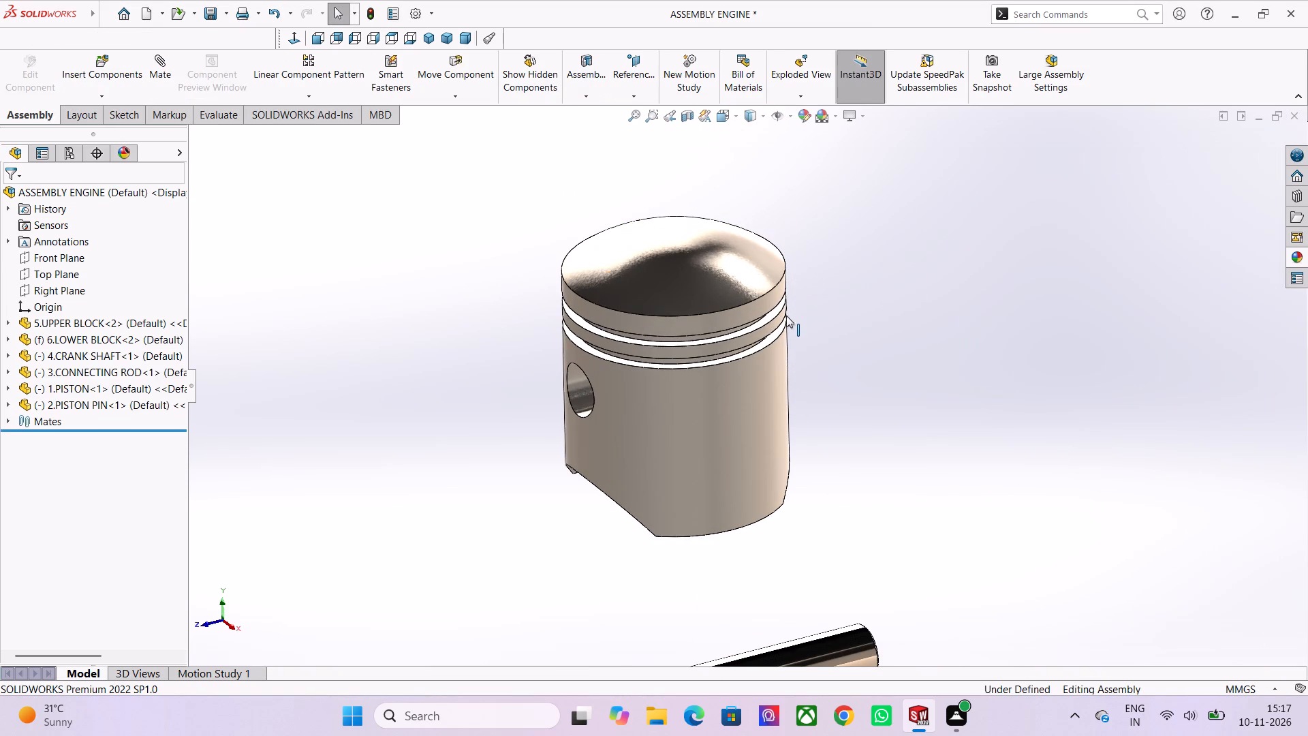
{"action": "scroll", "coordinate": [786, 320], "scroll_direction": "down", "scroll_amount": 2}
{"action": "scroll", "coordinate": [714, 489], "scroll_direction": "down", "scroll_amount": 1}
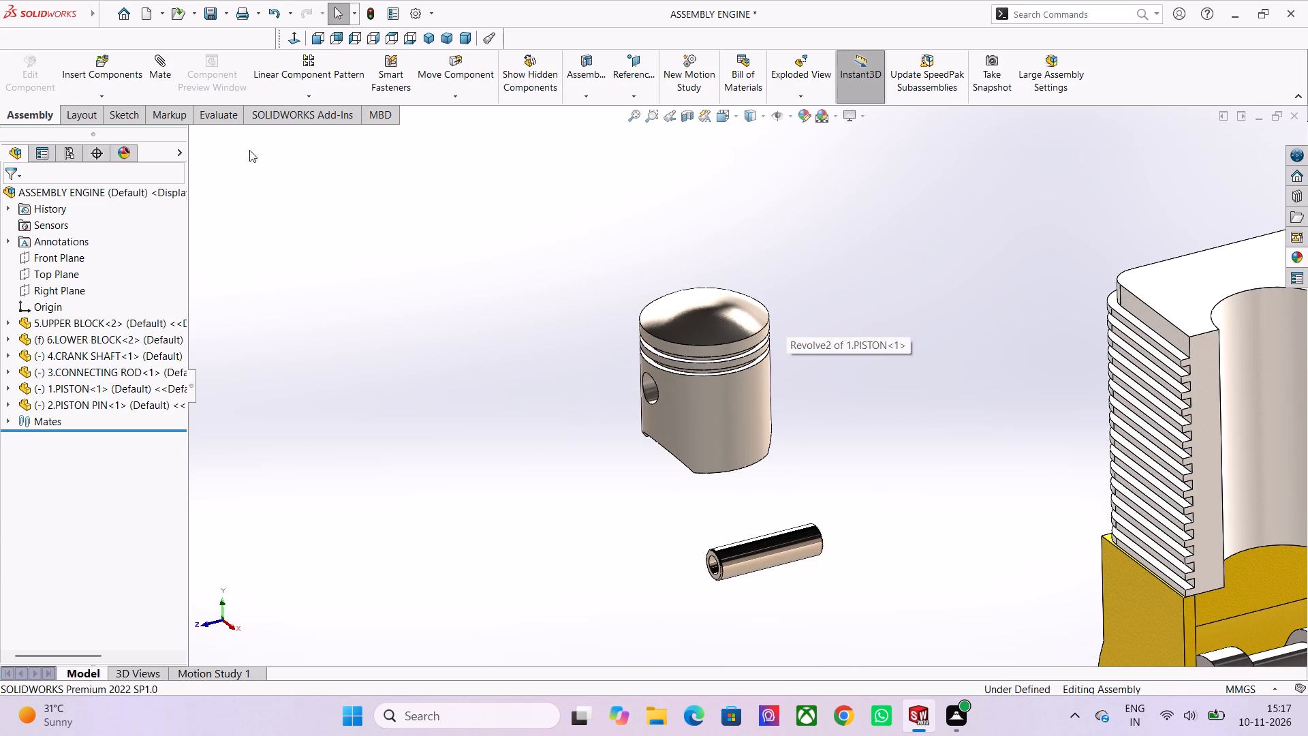
{"action": "left_click", "coordinate": [171, 85]}
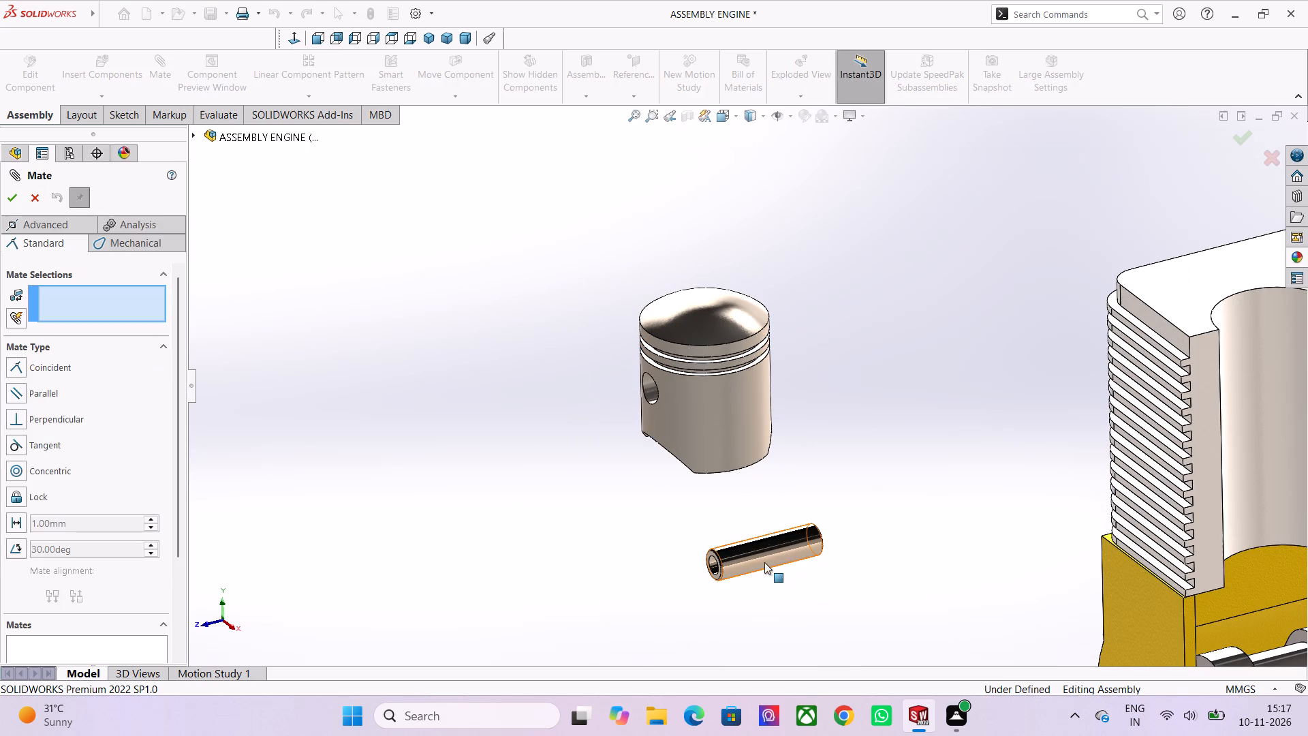
{"action": "scroll", "coordinate": [764, 560], "scroll_direction": "up", "scroll_amount": 4}
{"action": "scroll", "coordinate": [719, 514], "scroll_direction": "down", "scroll_amount": 2}
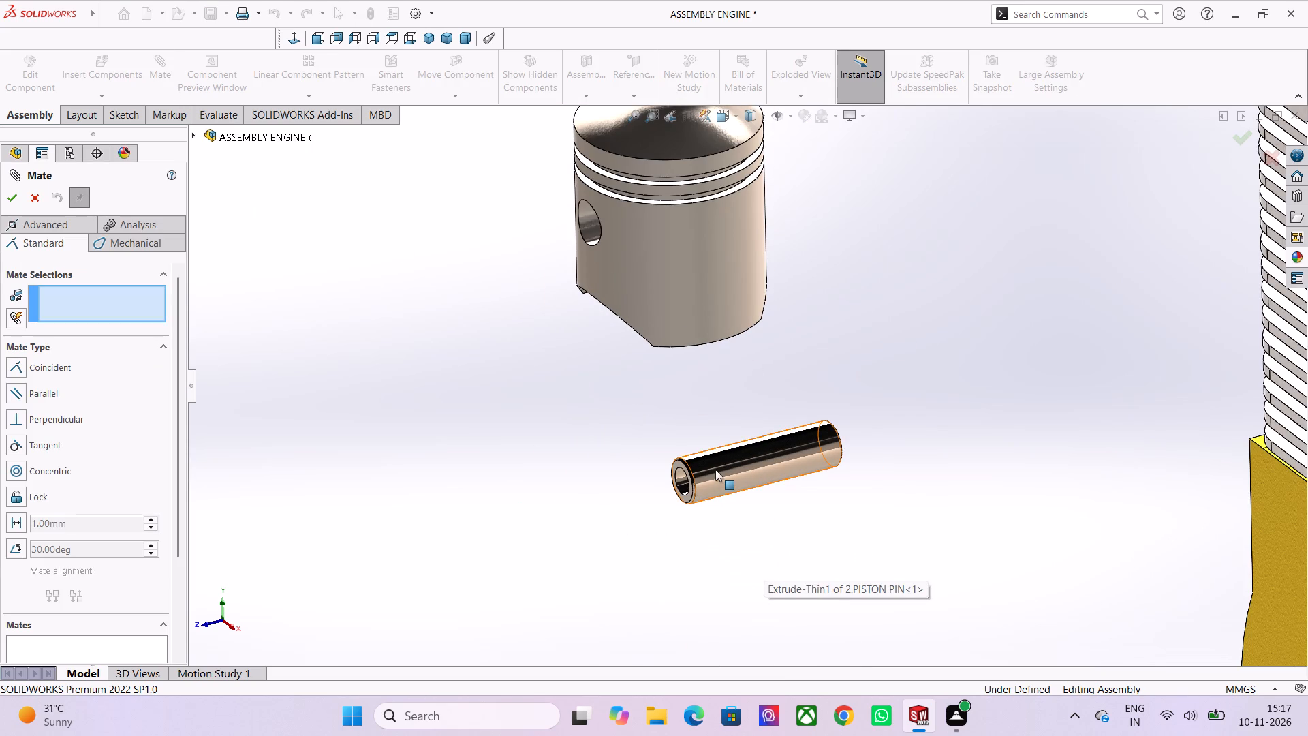
{"action": "scroll", "coordinate": [715, 470], "scroll_direction": "down", "scroll_amount": 1}
{"action": "left_click", "coordinate": [719, 461]}
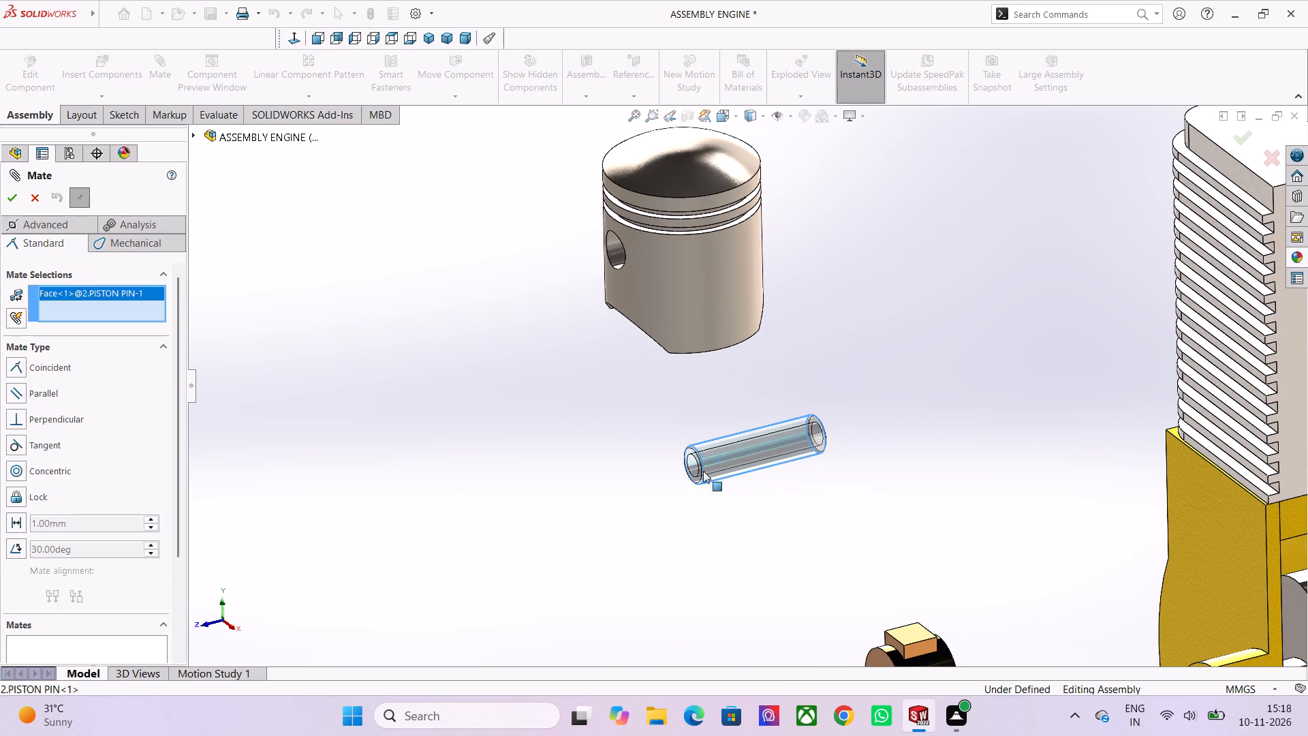
{"action": "scroll", "coordinate": [632, 264], "scroll_direction": "up", "scroll_amount": 2}
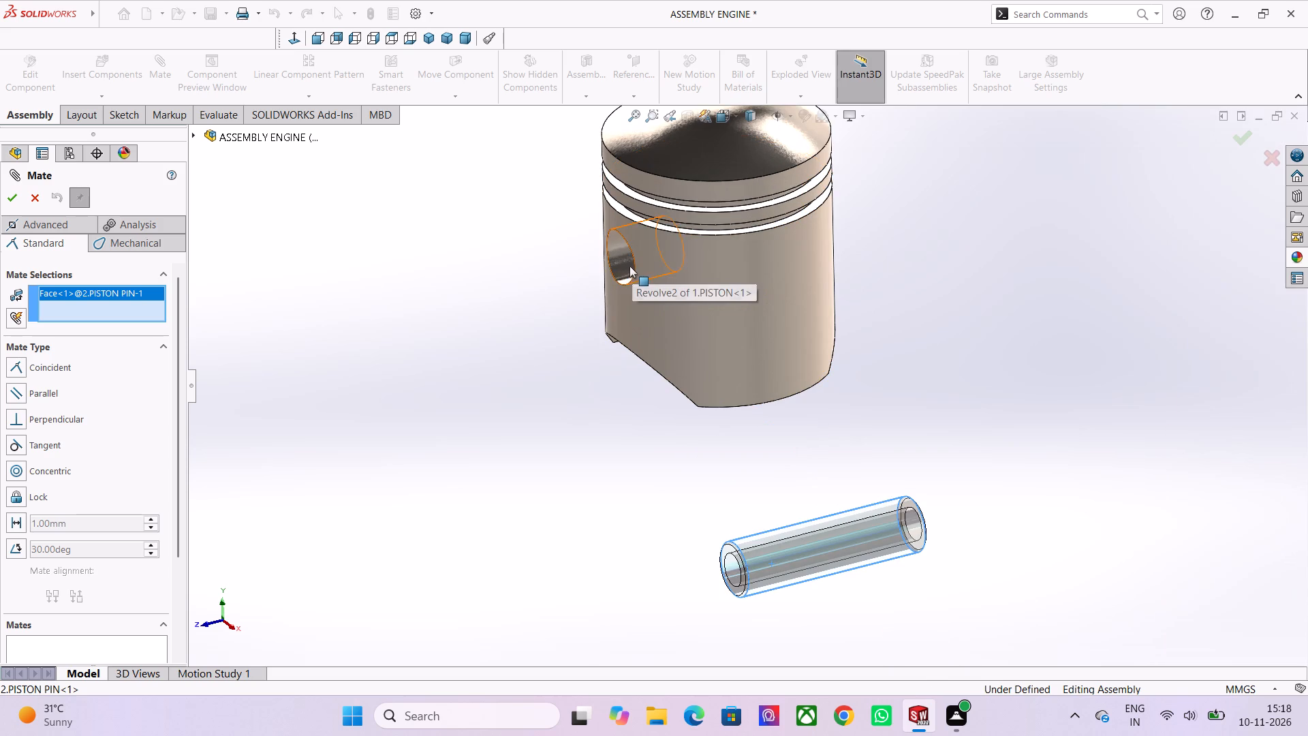
{"action": "scroll", "coordinate": [629, 267], "scroll_direction": "up", "scroll_amount": 5}
{"action": "left_click", "coordinate": [650, 251]}
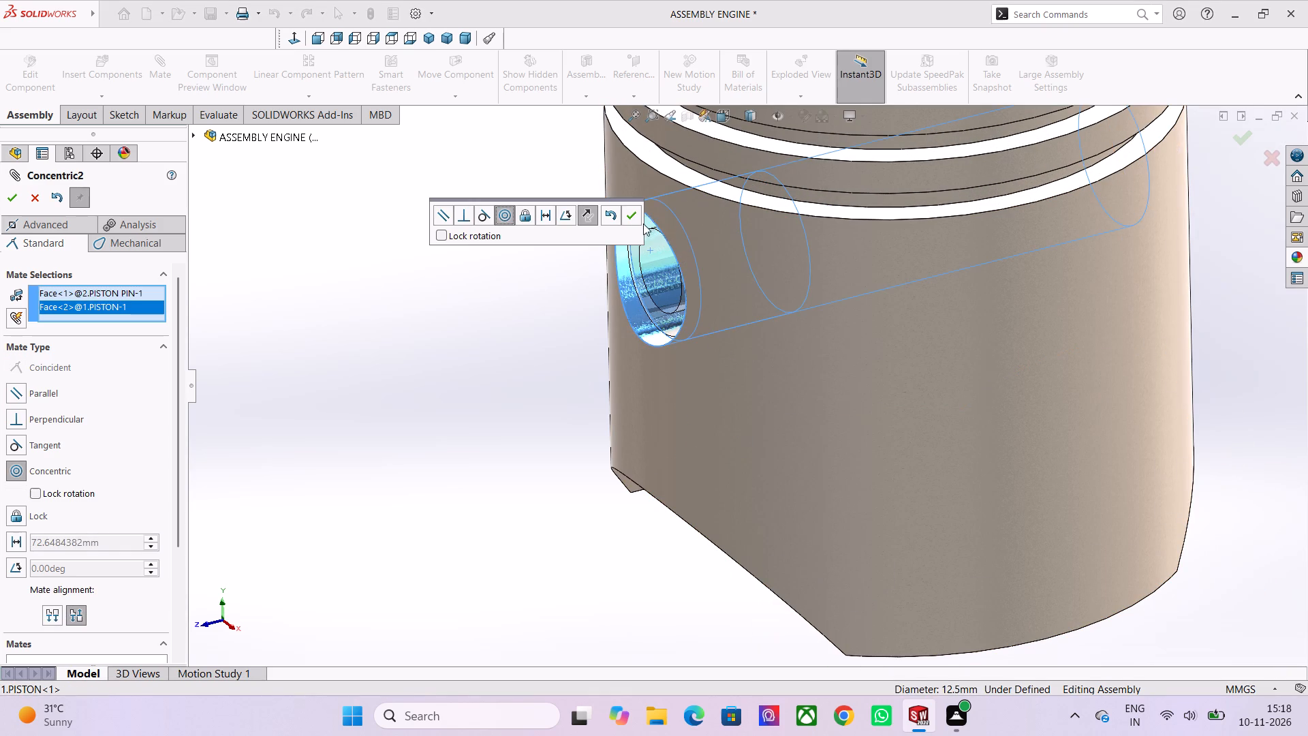
{"action": "left_click", "coordinate": [636, 217]}
Start an advanced Width mate with Centered constraint, using the two facing inner pin-boss faces inside the piston as width selections.
{"action": "scroll", "coordinate": [704, 566], "scroll_direction": "down", "scroll_amount": 1}
{"action": "left_click", "coordinate": [59, 221]}
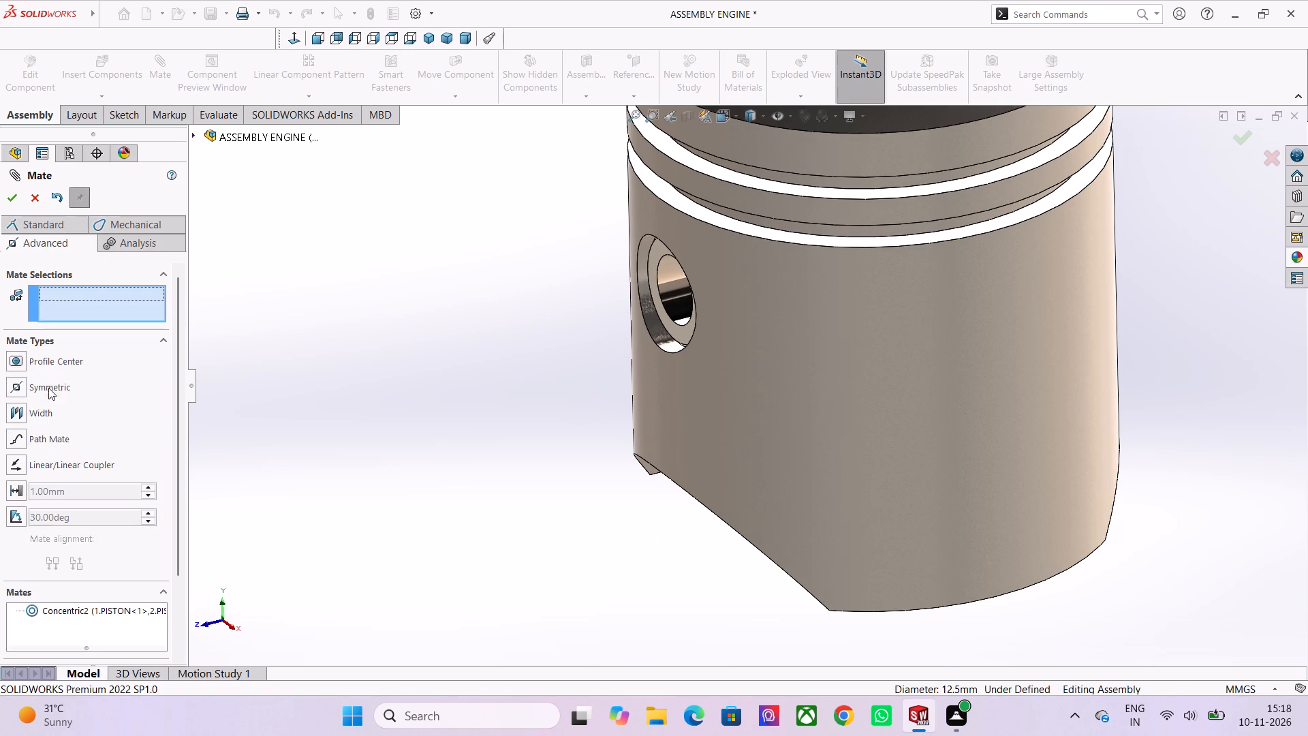
{"action": "left_click", "coordinate": [49, 408]}
{"action": "middle_click", "coordinate": [725, 470]}
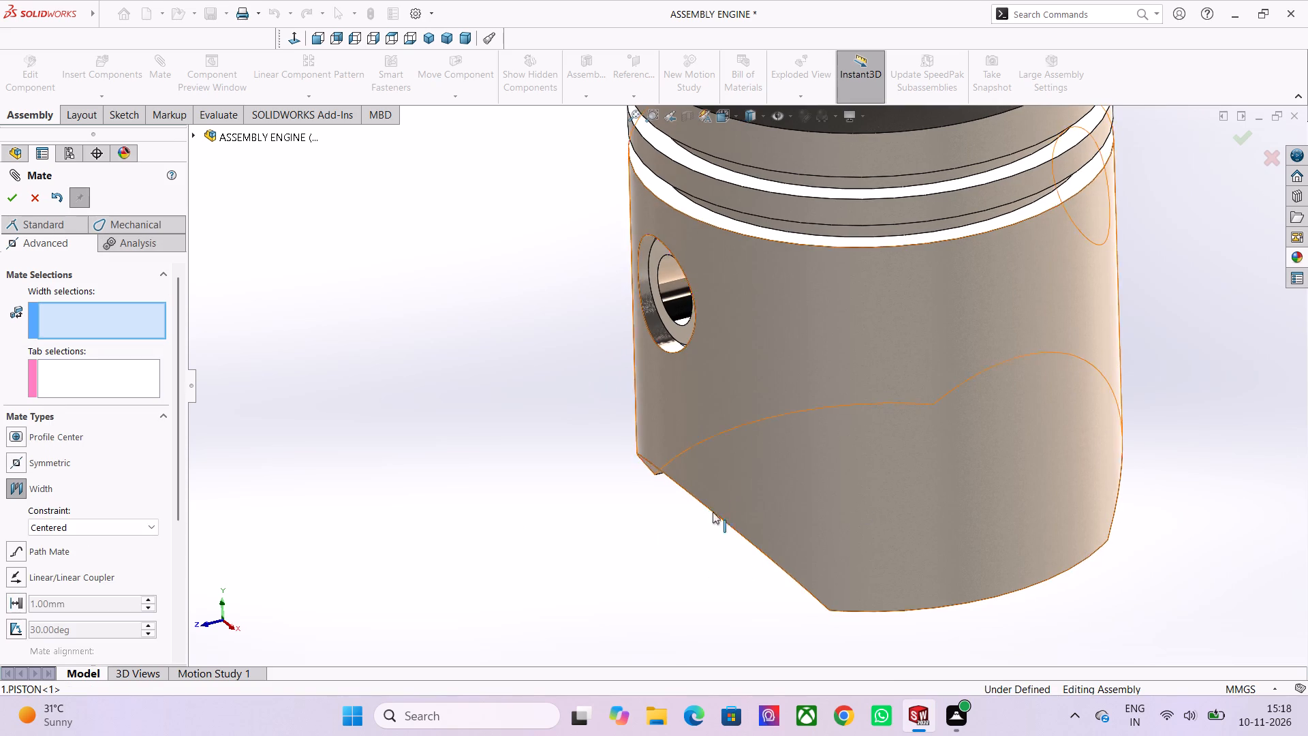
{"action": "middle_click_drag", "start_coordinate": [712, 487], "coordinate": [752, 158]}
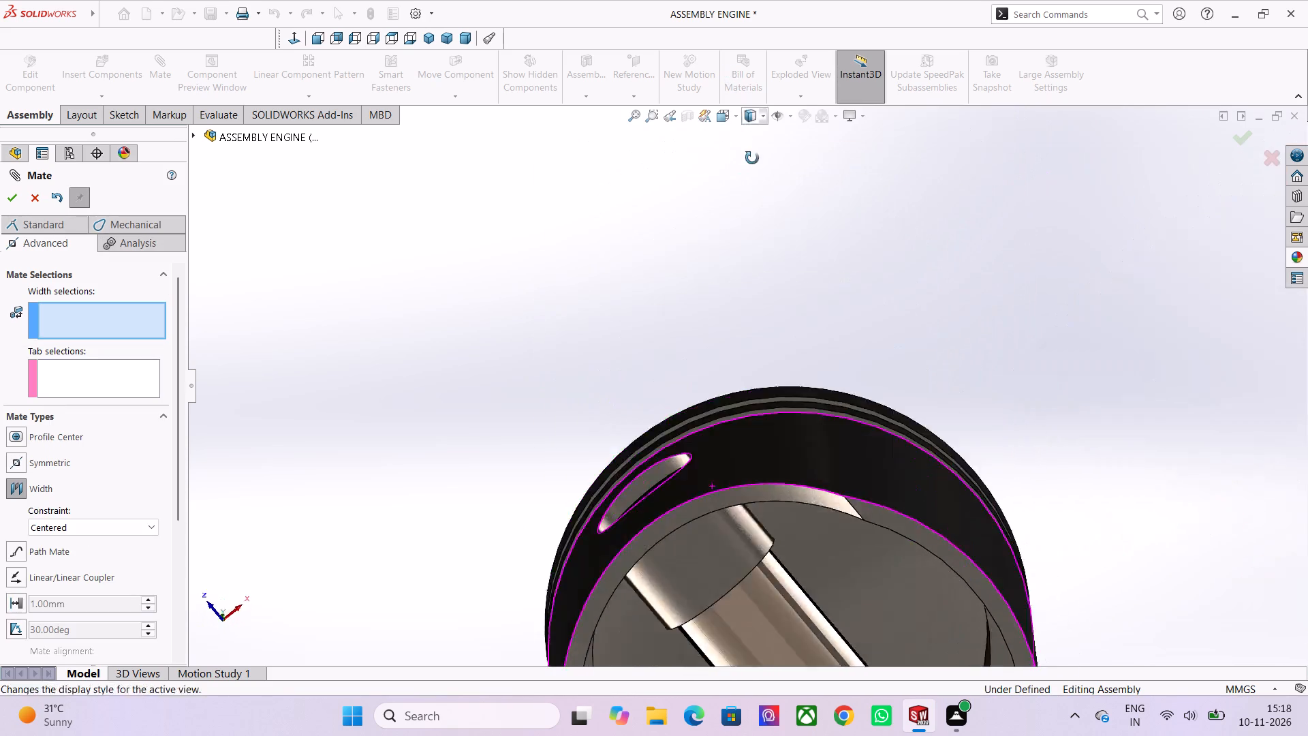
{"action": "middle_click_drag", "start_coordinate": [752, 158], "coordinate": [702, 143]}
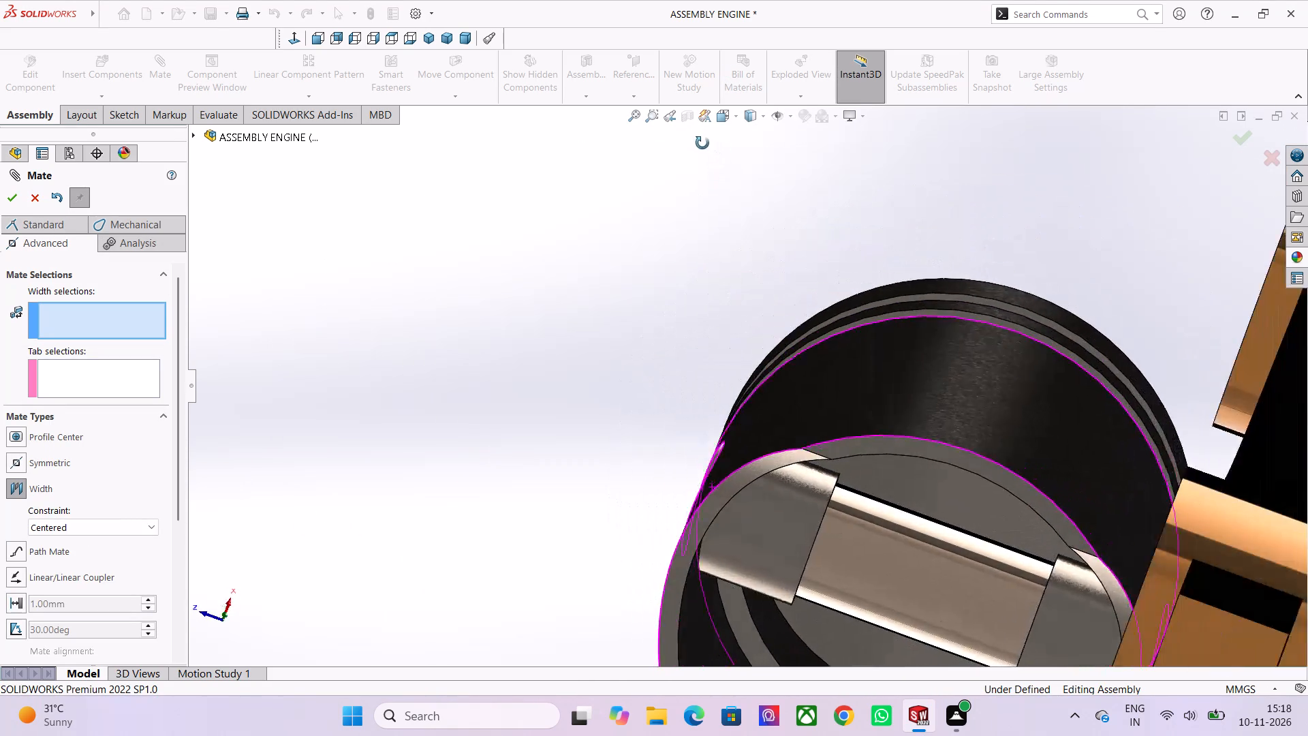
{"action": "middle_click_drag", "start_coordinate": [702, 143], "coordinate": [700, 143]}
{"action": "scroll", "coordinate": [907, 589], "scroll_direction": "up", "scroll_amount": 4}
{"action": "scroll", "coordinate": [907, 601], "scroll_direction": "down", "scroll_amount": 5}
{"action": "scroll", "coordinate": [835, 595], "scroll_direction": "down", "scroll_amount": 2}
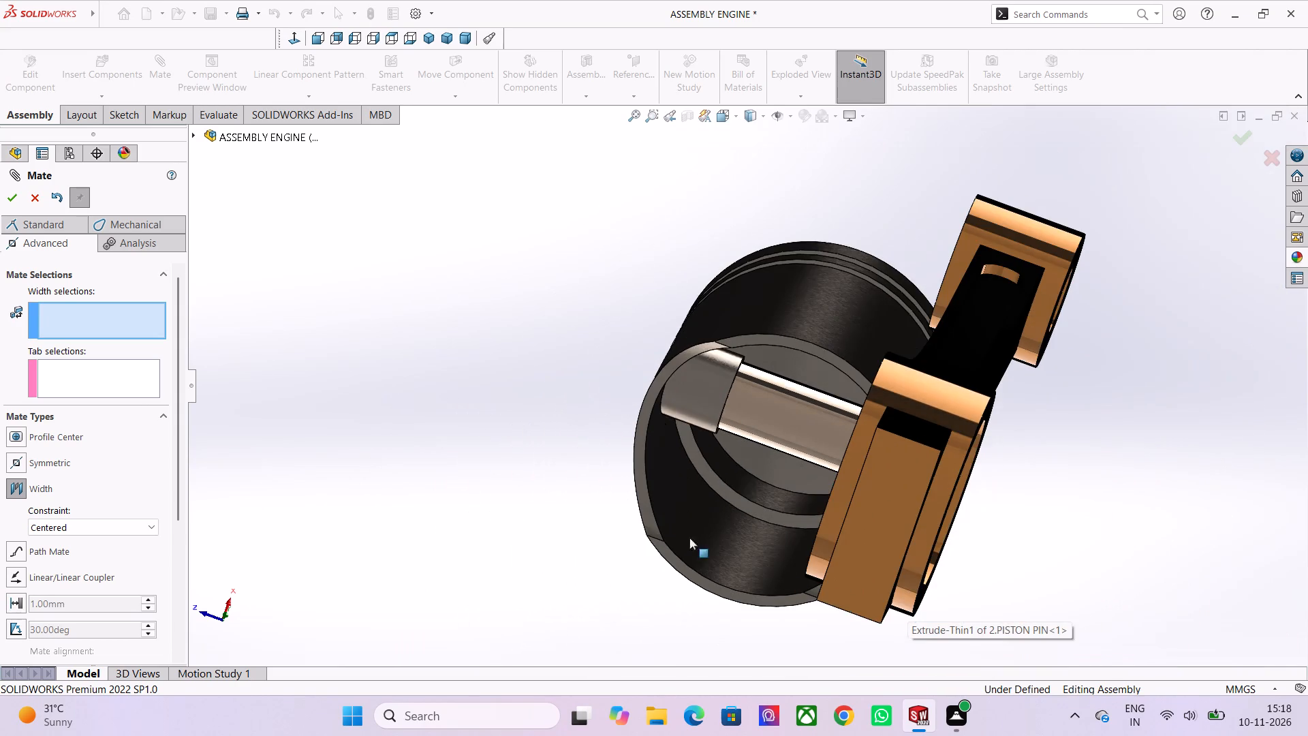
{"action": "middle_click_drag", "start_coordinate": [631, 520], "coordinate": [631, 549]}
{"action": "middle_click", "coordinate": [631, 542]}
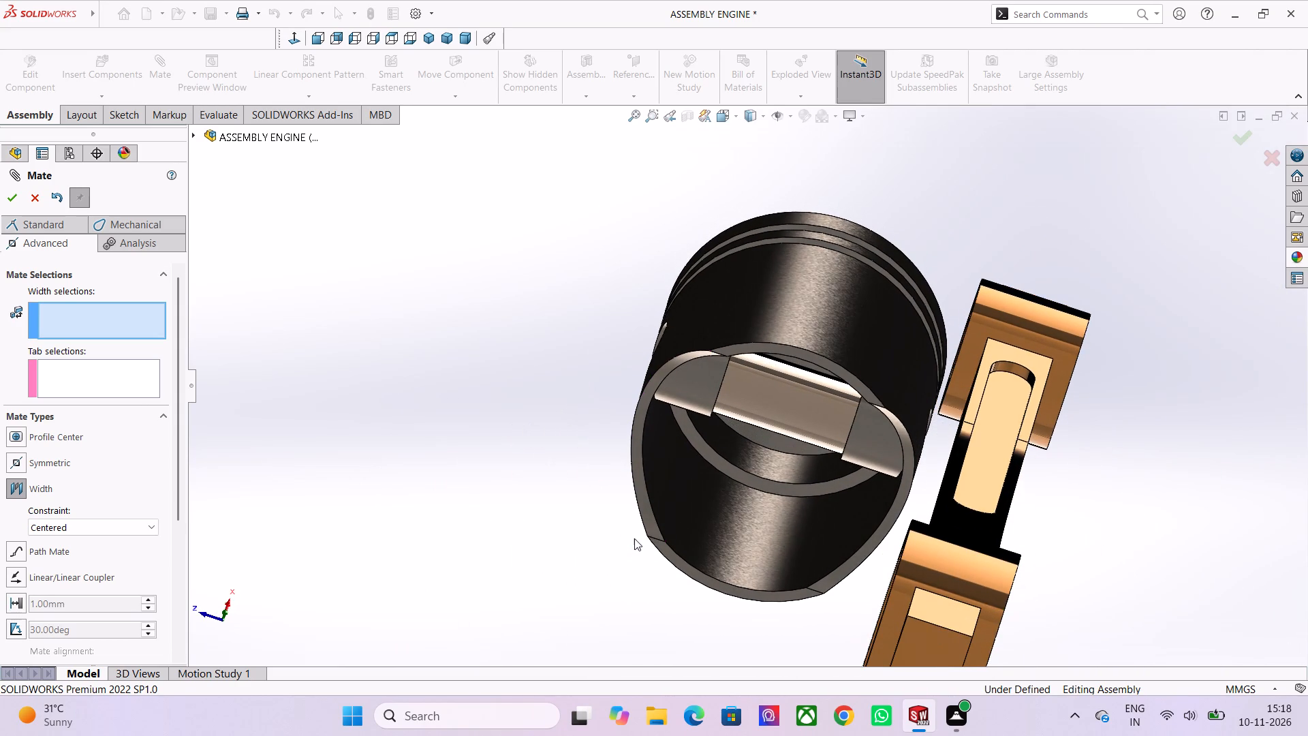
{"action": "scroll", "coordinate": [899, 471], "scroll_direction": "up", "scroll_amount": 4}
{"action": "middle_click_drag", "start_coordinate": [680, 450], "coordinate": [657, 431]}
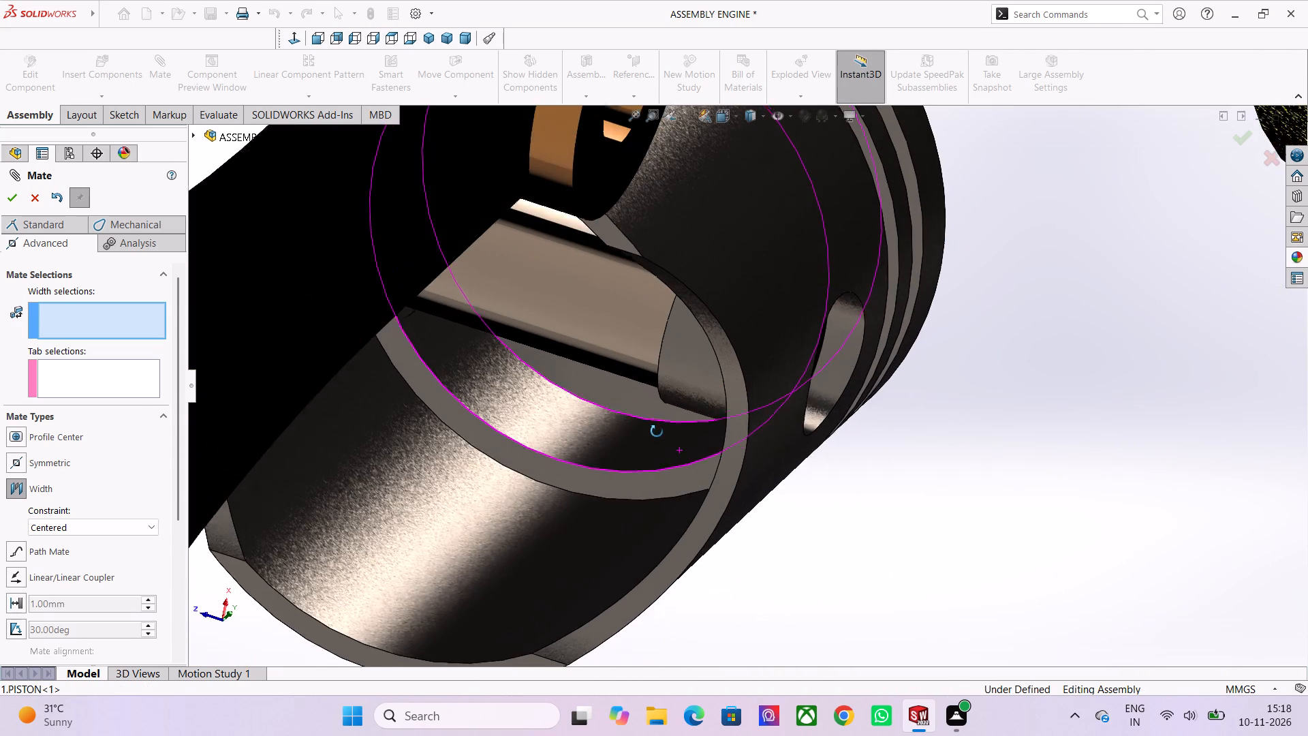
{"action": "middle_click_drag", "start_coordinate": [657, 431], "coordinate": [657, 408]}
{"action": "scroll", "coordinate": [492, 304], "scroll_direction": "up", "scroll_amount": 3}
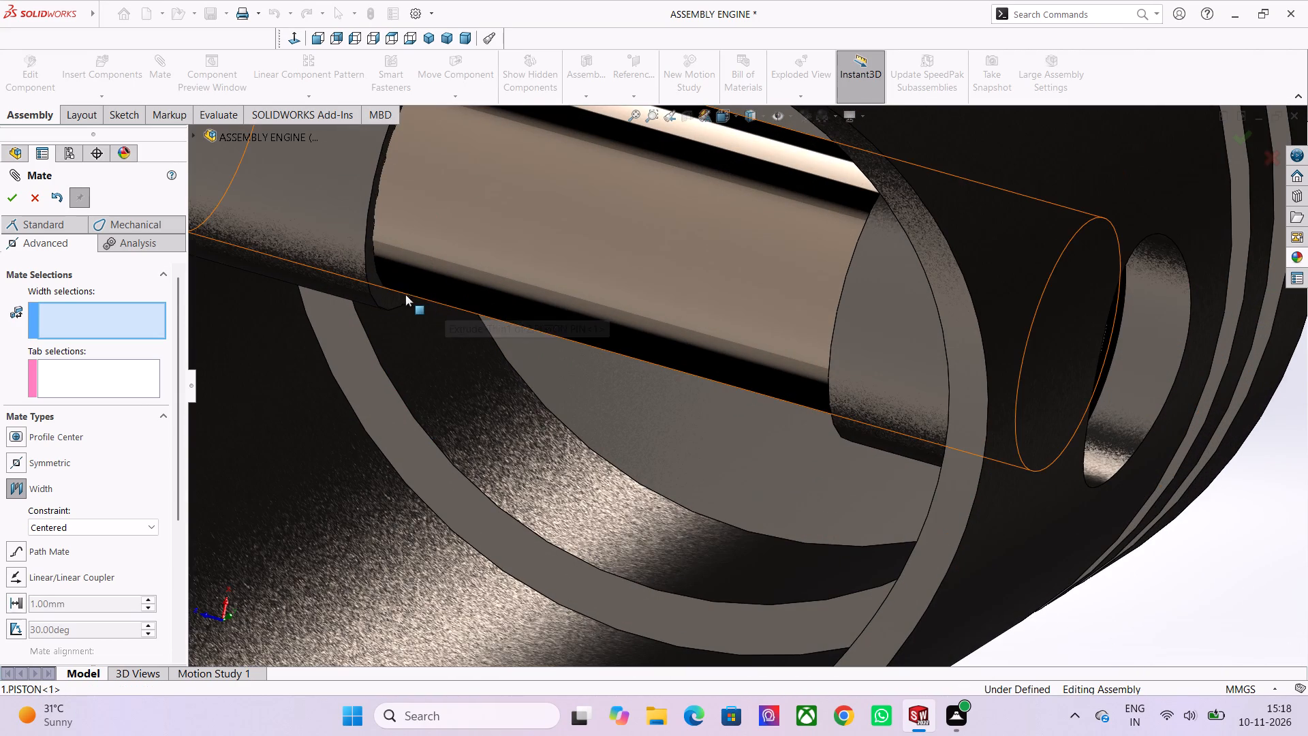
{"action": "left_click", "coordinate": [386, 295]}
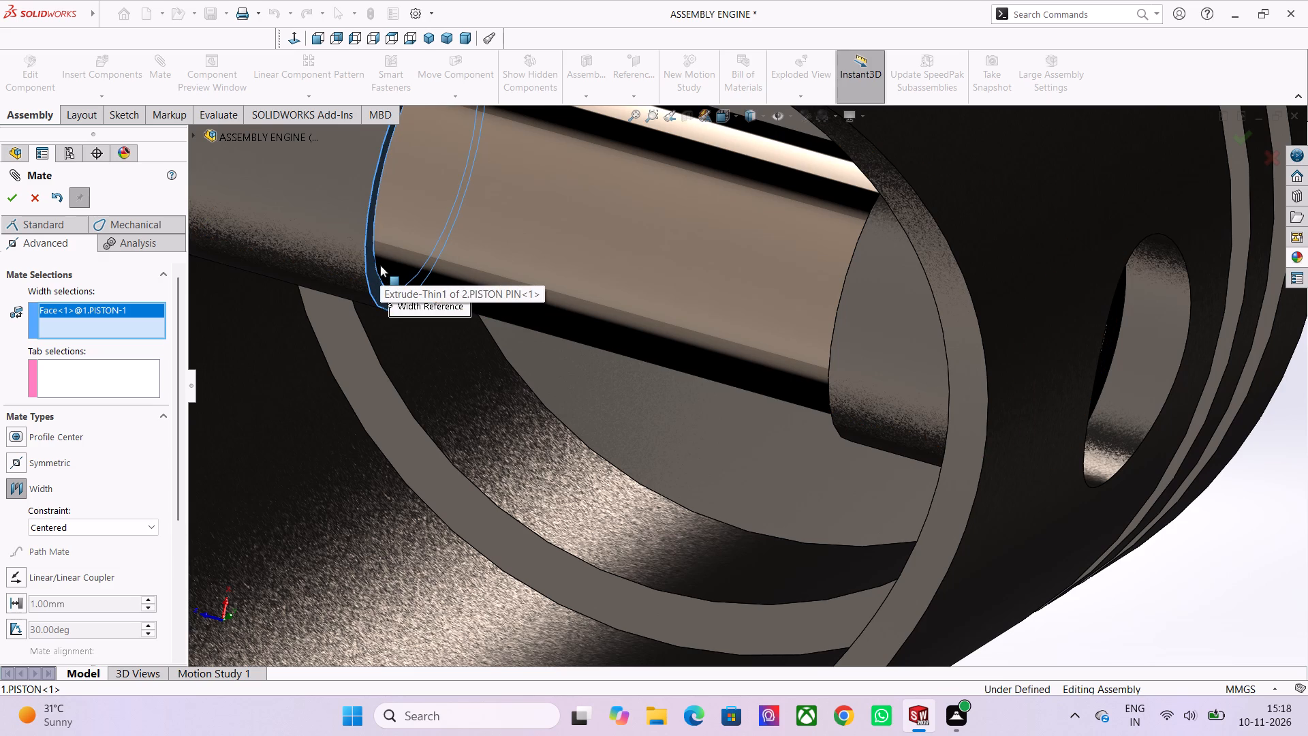
{"action": "scroll", "coordinate": [380, 265], "scroll_direction": "down", "scroll_amount": 1}
{"action": "middle_click_drag", "start_coordinate": [402, 378], "coordinate": [484, 436]}
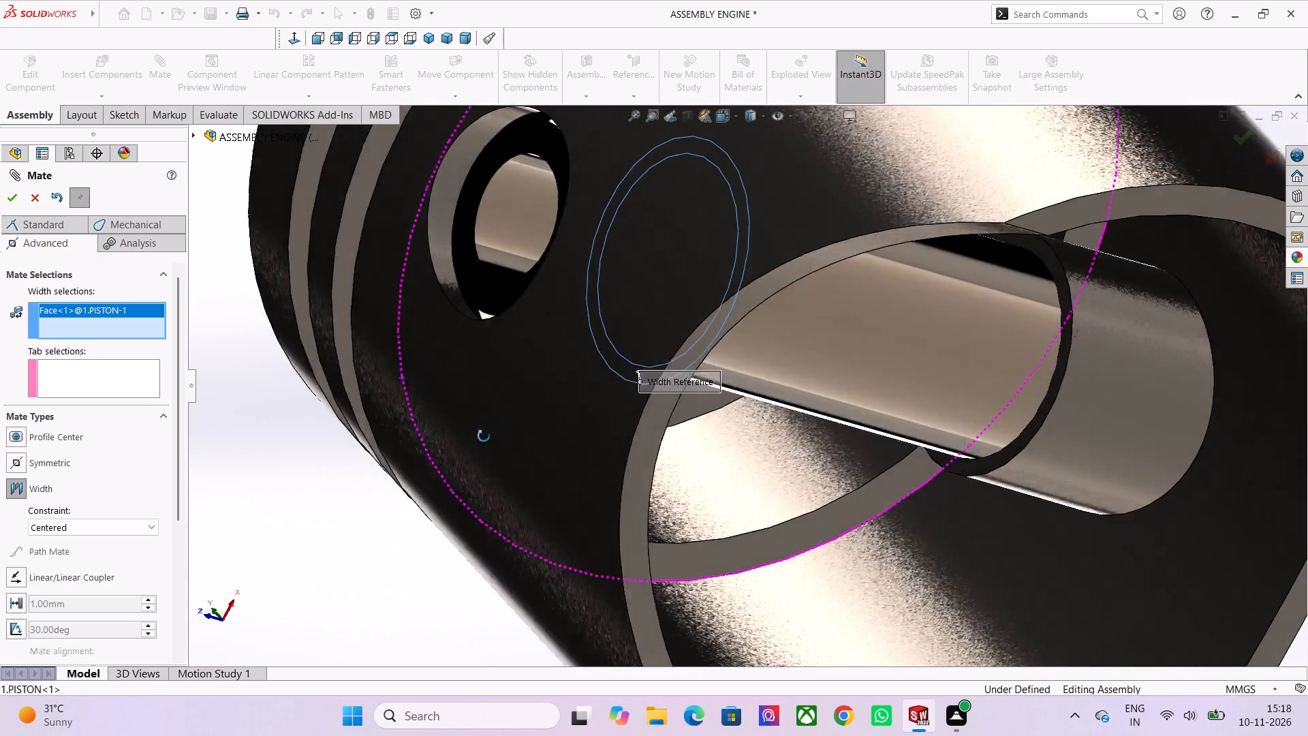
{"action": "middle_click_drag", "start_coordinate": [484, 436], "coordinate": [499, 450]}
{"action": "scroll", "coordinate": [986, 408], "scroll_direction": "up", "scroll_amount": 2}
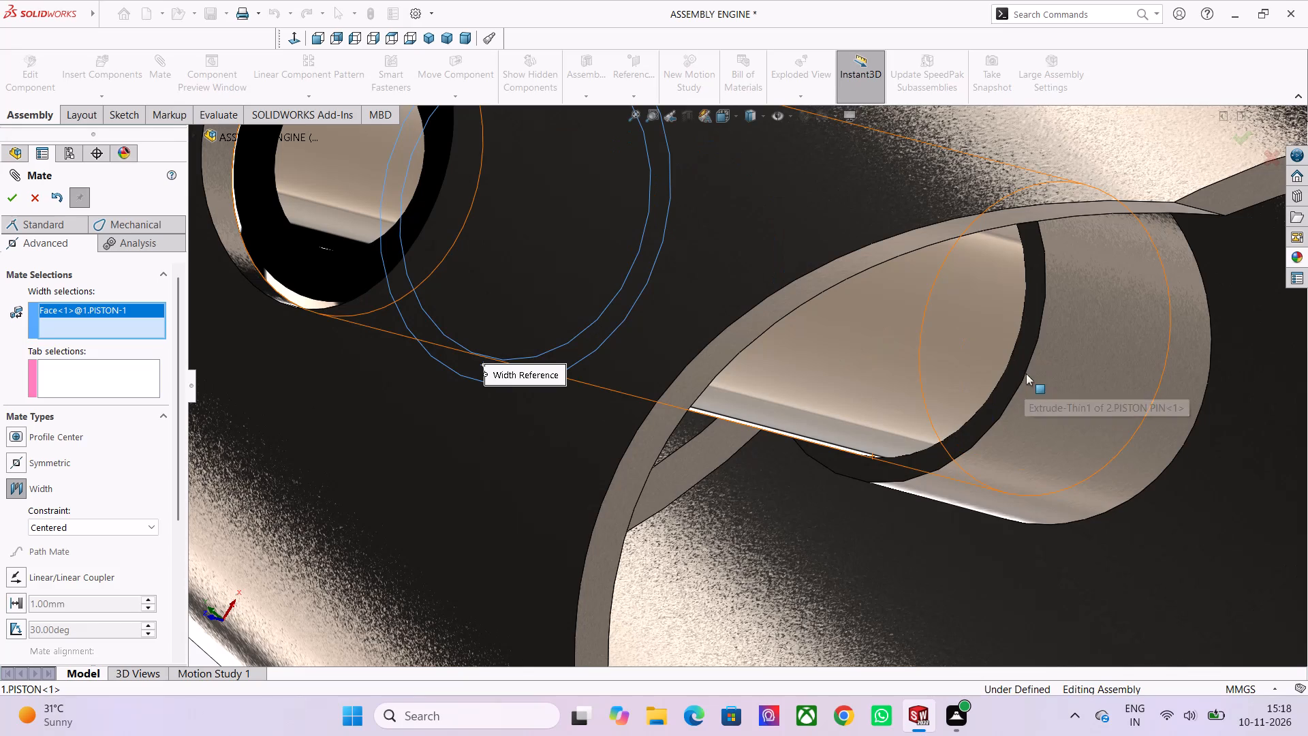
{"action": "left_click", "coordinate": [1026, 346]}
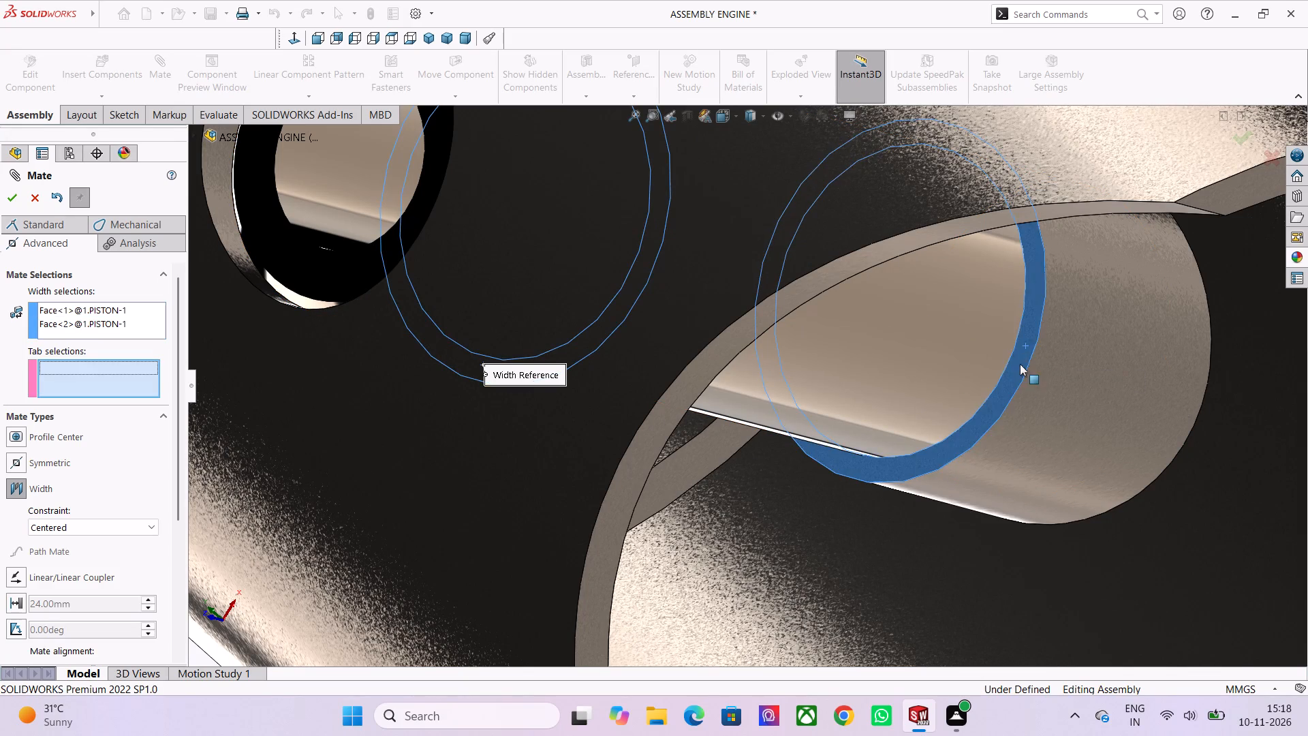
Complete the centred Width mate with the piston pin's two ring-shaped end faces as tab selections.
{"action": "scroll", "coordinate": [1008, 388], "scroll_direction": "down", "scroll_amount": 2}
{"action": "scroll", "coordinate": [664, 446], "scroll_direction": "down", "scroll_amount": 2}
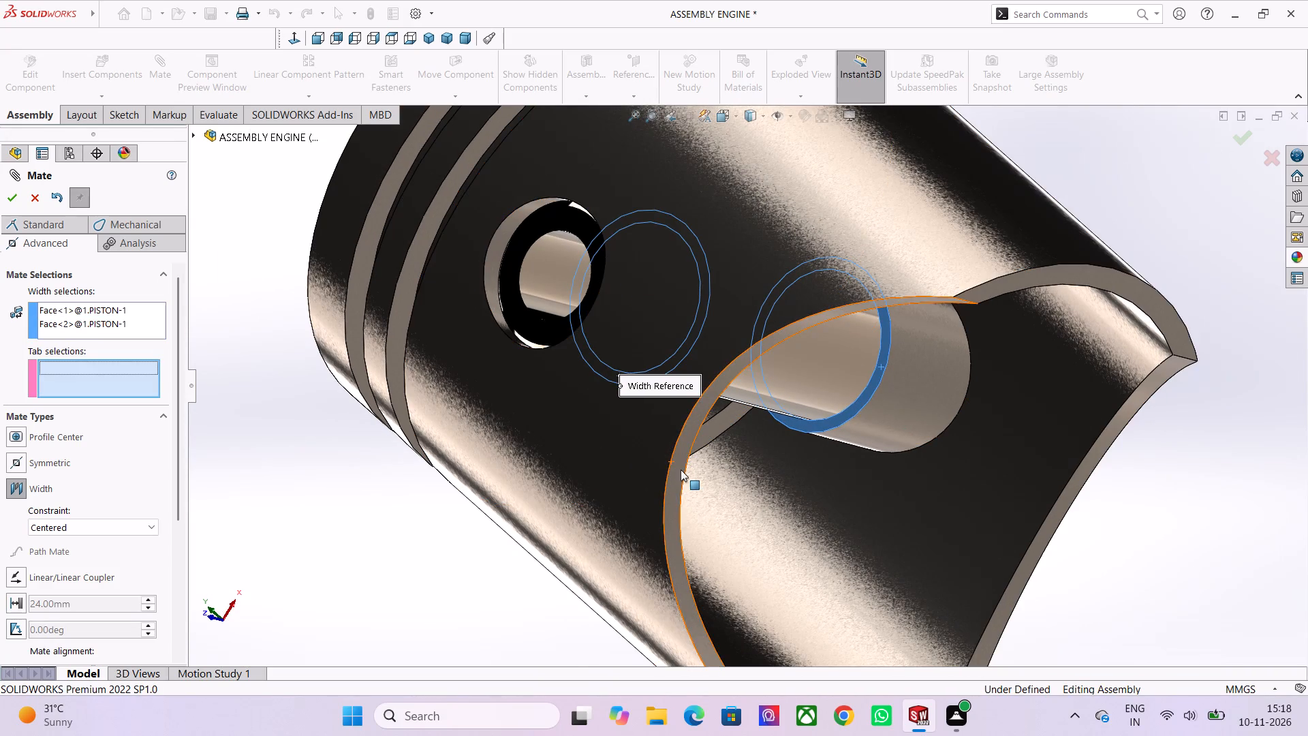
{"action": "scroll", "coordinate": [734, 505], "scroll_direction": "up", "scroll_amount": 2}
{"action": "middle_click_drag", "start_coordinate": [737, 487], "coordinate": [672, 455]}
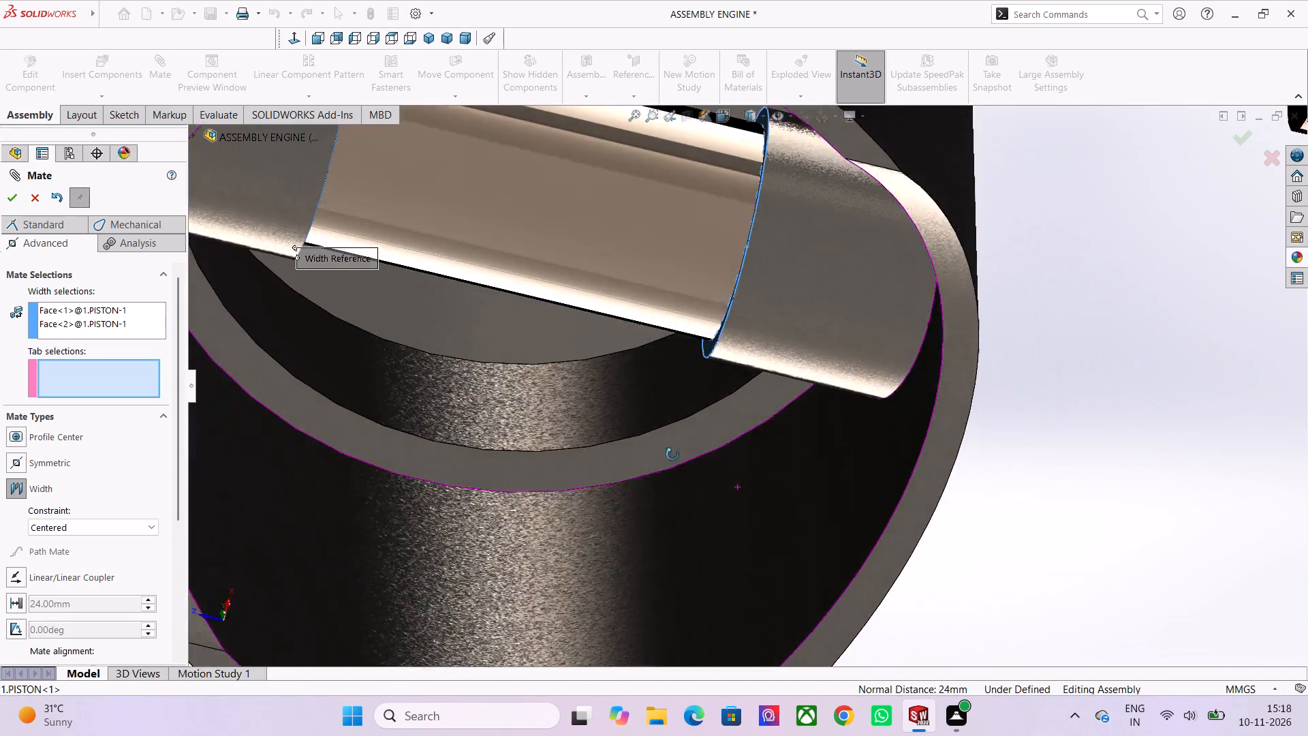
{"action": "middle_click_drag", "start_coordinate": [672, 455], "coordinate": [703, 545]}
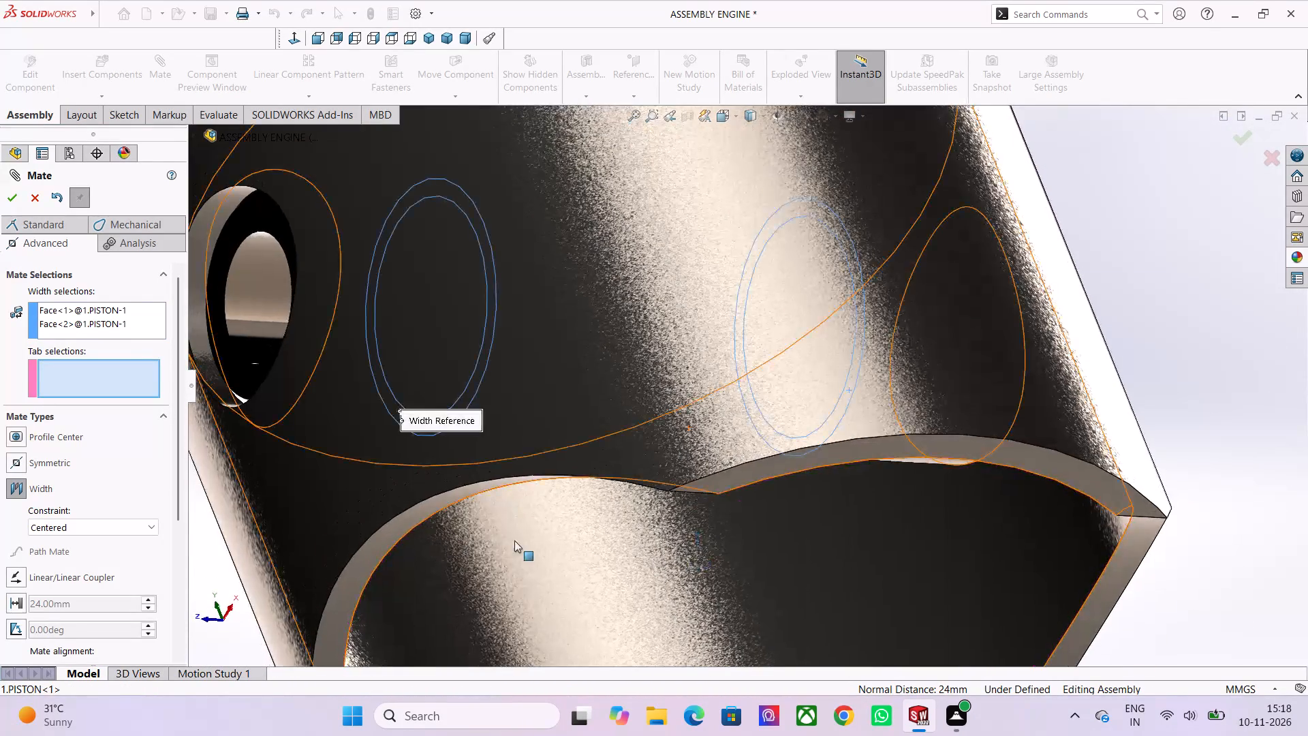
{"action": "scroll", "coordinate": [373, 522], "scroll_direction": "down", "scroll_amount": 2}
{"action": "scroll", "coordinate": [670, 583], "scroll_direction": "up", "scroll_amount": 3}
{"action": "scroll", "coordinate": [670, 583], "scroll_direction": "down", "scroll_amount": 2}
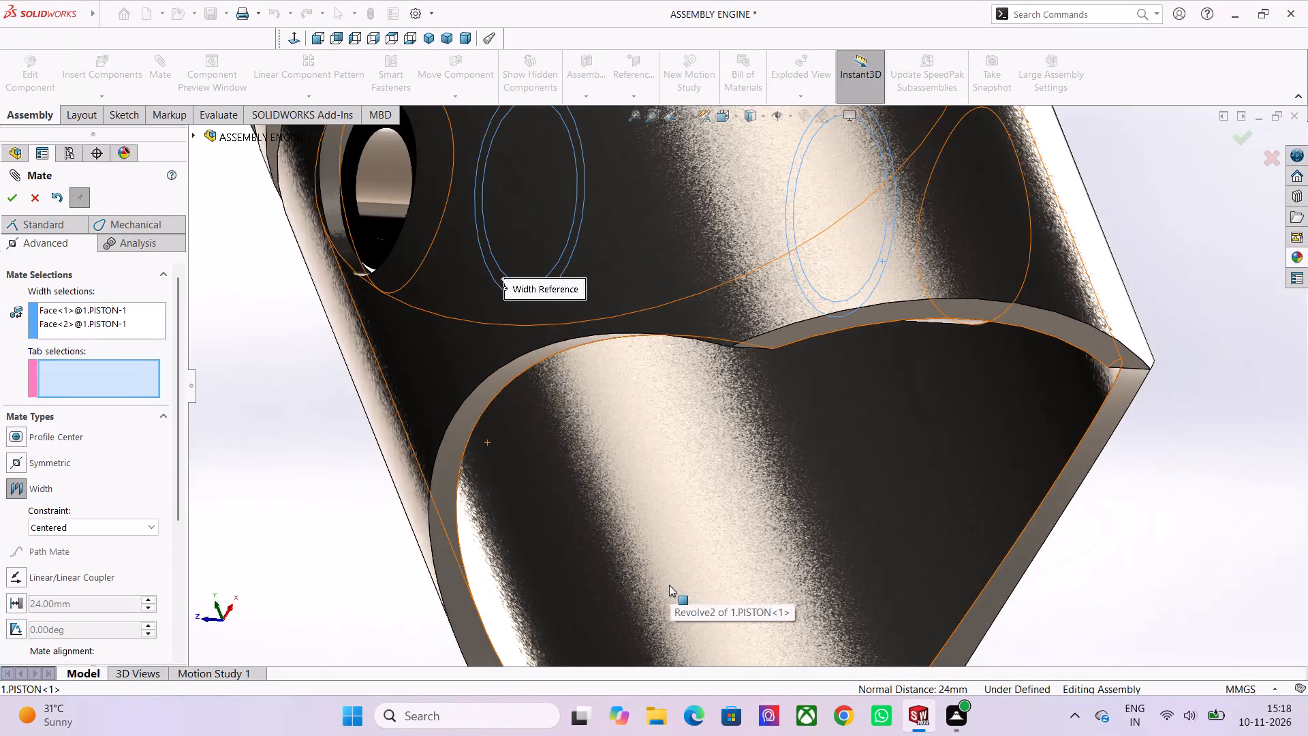
{"action": "middle_click_drag", "start_coordinate": [657, 582], "coordinate": [605, 490]}
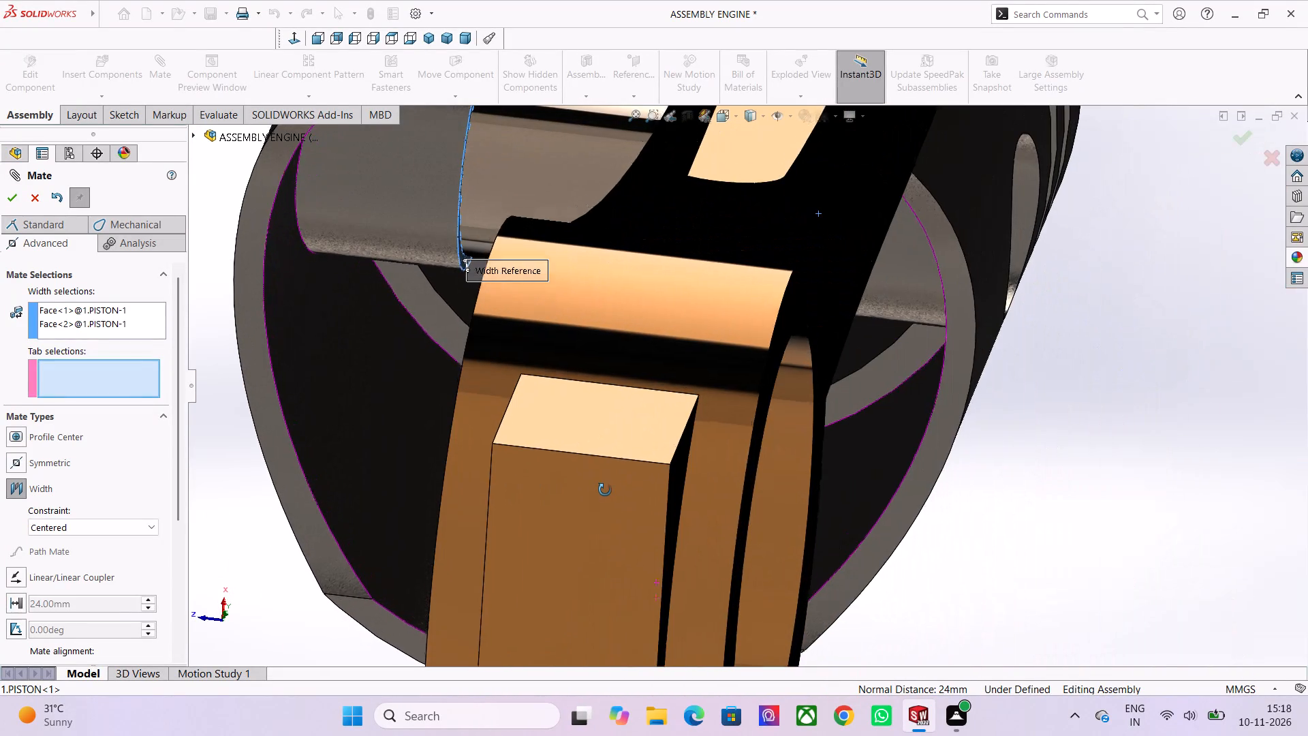
{"action": "middle_click_drag", "start_coordinate": [605, 490], "coordinate": [573, 488]}
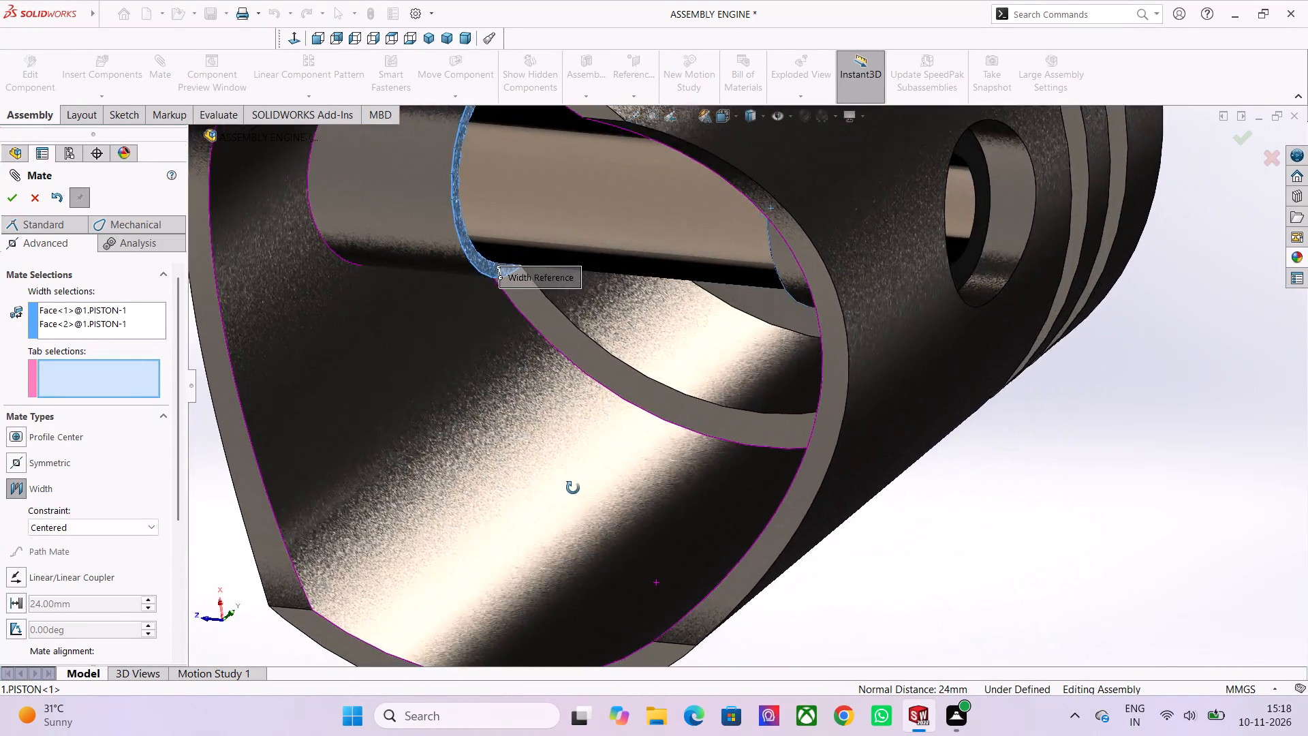
{"action": "middle_click_drag", "start_coordinate": [573, 488], "coordinate": [543, 404]}
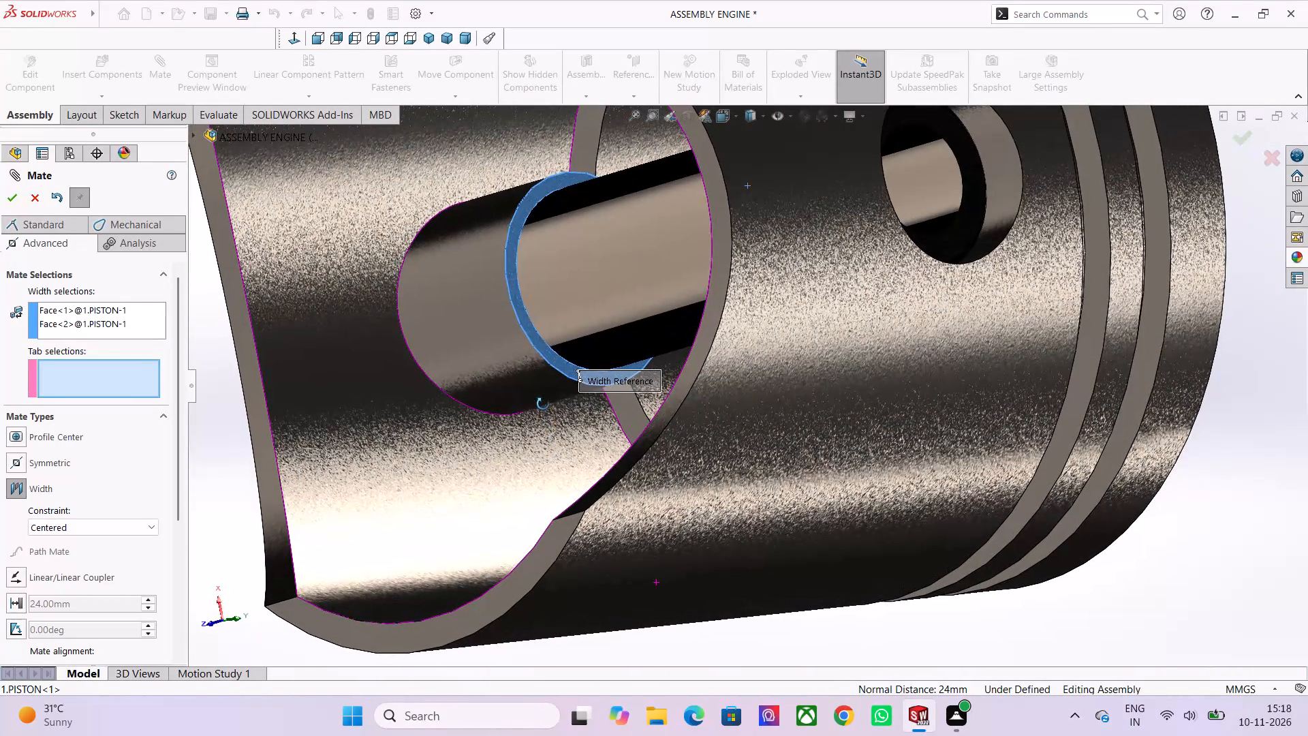
{"action": "middle_click_drag", "start_coordinate": [543, 404], "coordinate": [544, 415]}
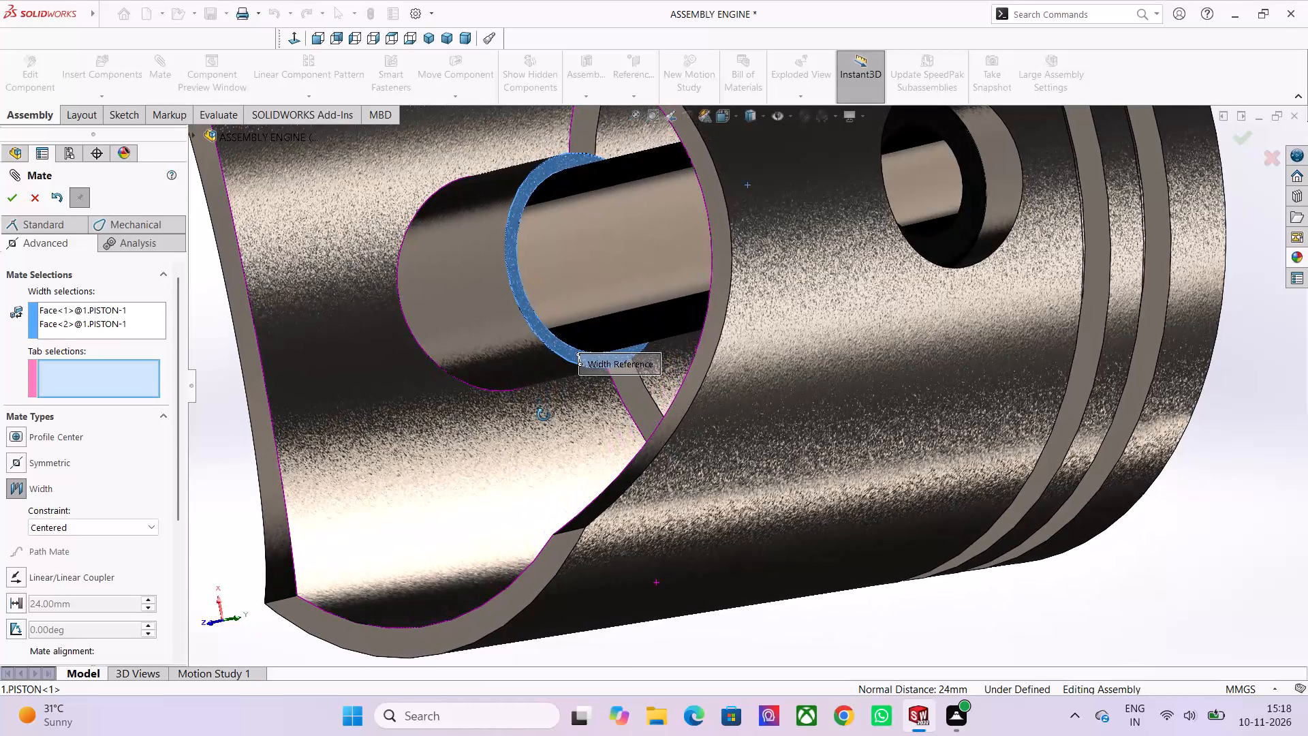
{"action": "middle_click_drag", "start_coordinate": [544, 415], "coordinate": [577, 454]}
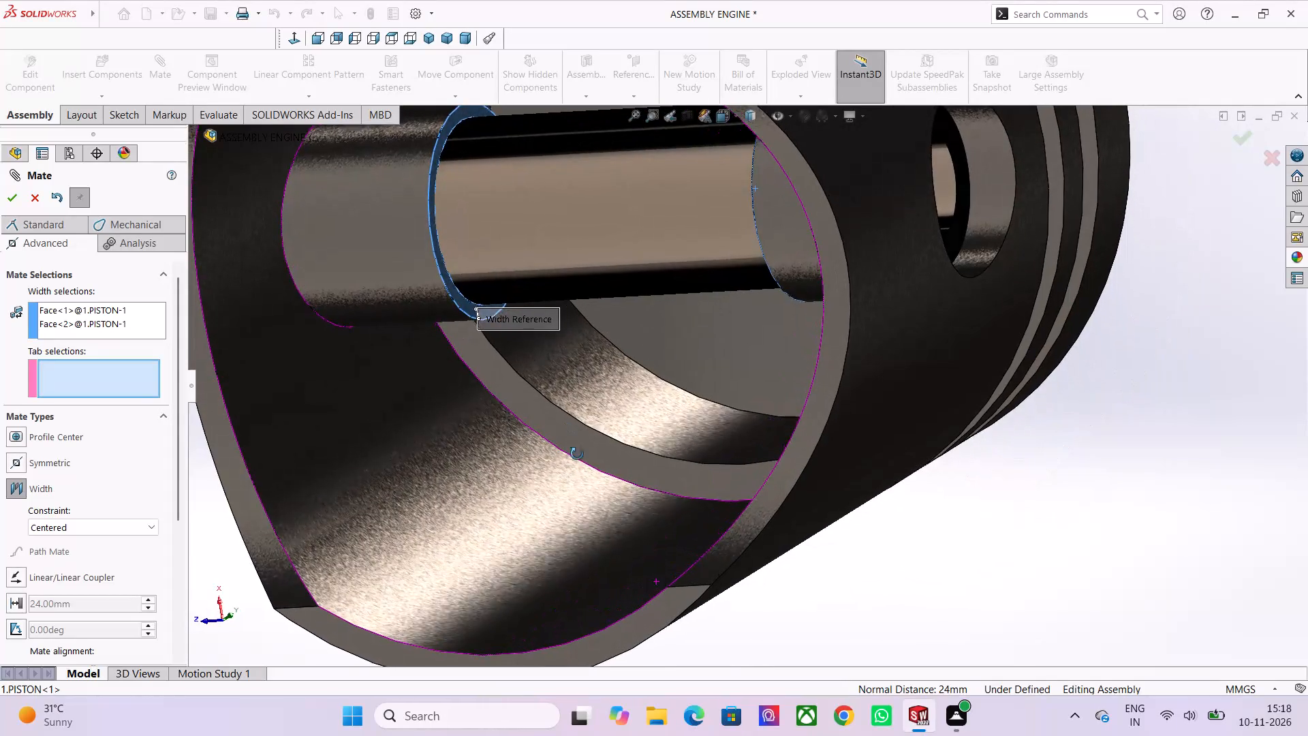
{"action": "middle_click_drag", "start_coordinate": [577, 454], "coordinate": [577, 458]}
{"action": "scroll", "coordinate": [572, 472], "scroll_direction": "down", "scroll_amount": 2}
{"action": "middle_click_drag", "start_coordinate": [571, 472], "coordinate": [706, 583]}
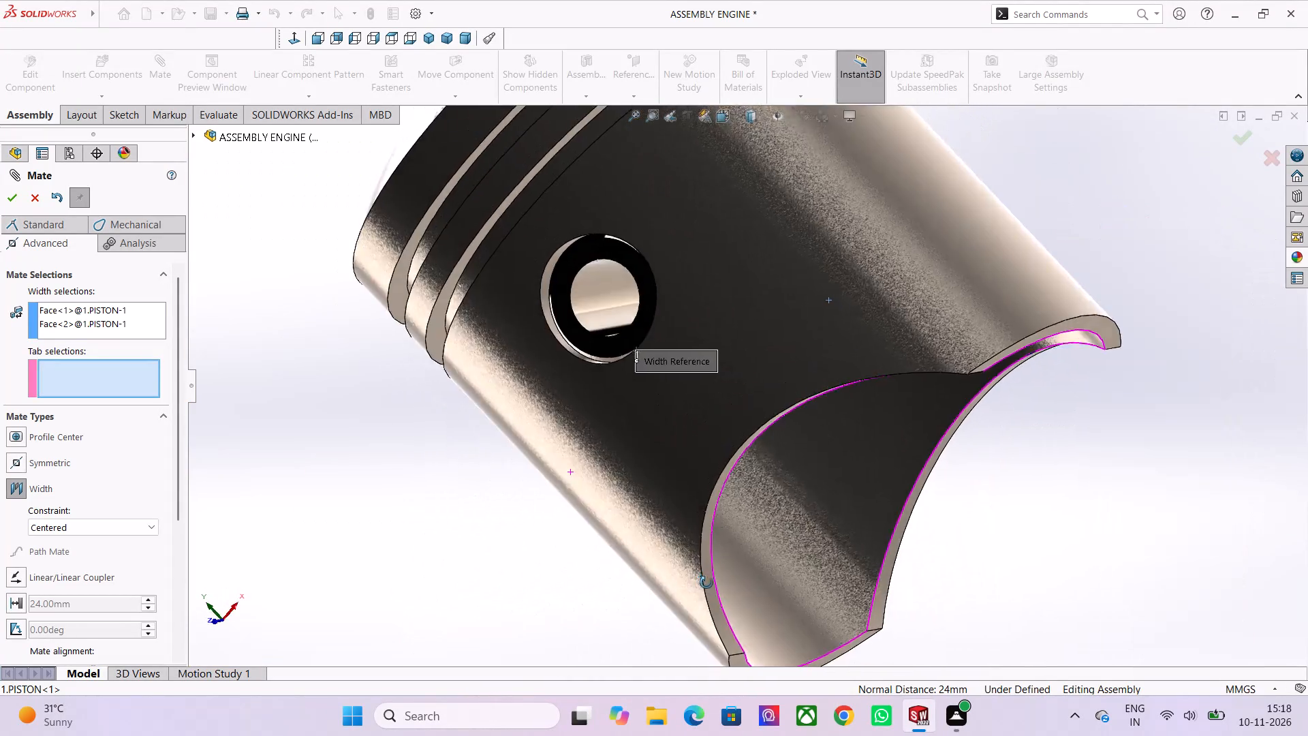
{"action": "middle_click_drag", "start_coordinate": [706, 583], "coordinate": [683, 500]}
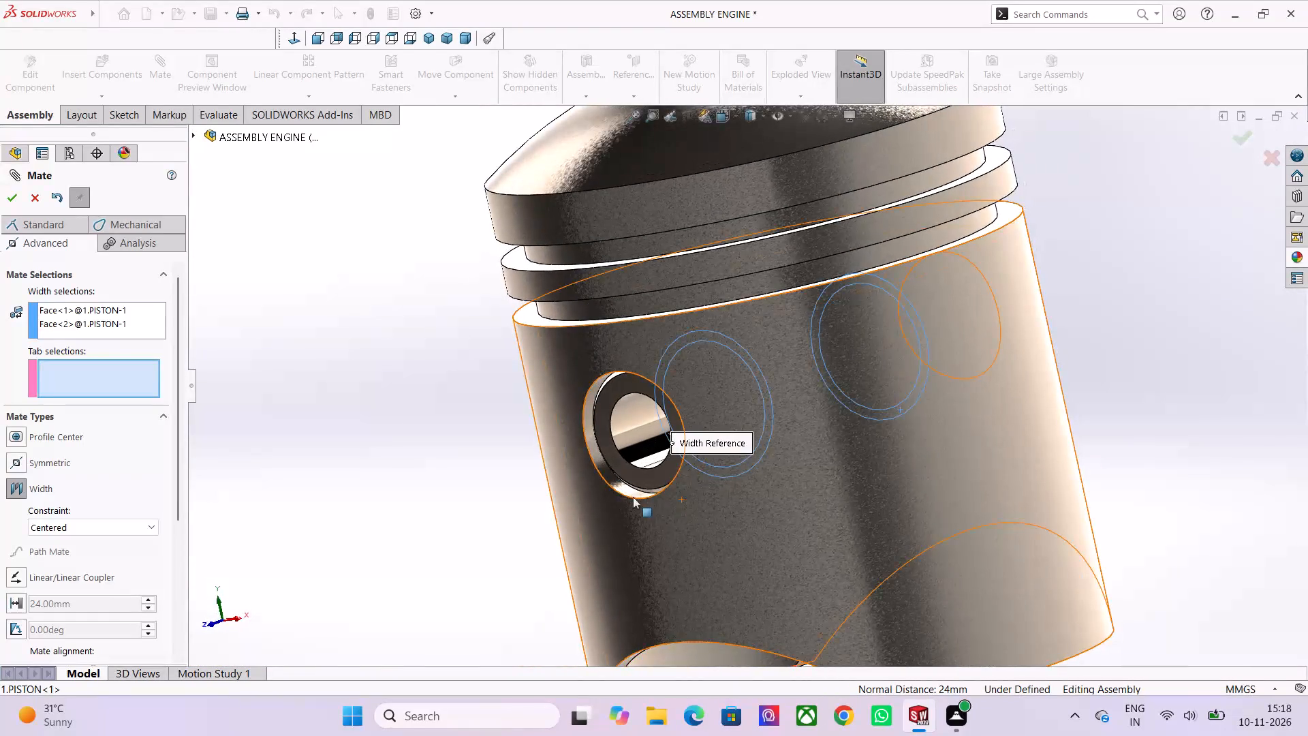
{"action": "left_click", "coordinate": [610, 463]}
{"action": "scroll", "coordinate": [610, 463], "scroll_direction": "down", "scroll_amount": 2}
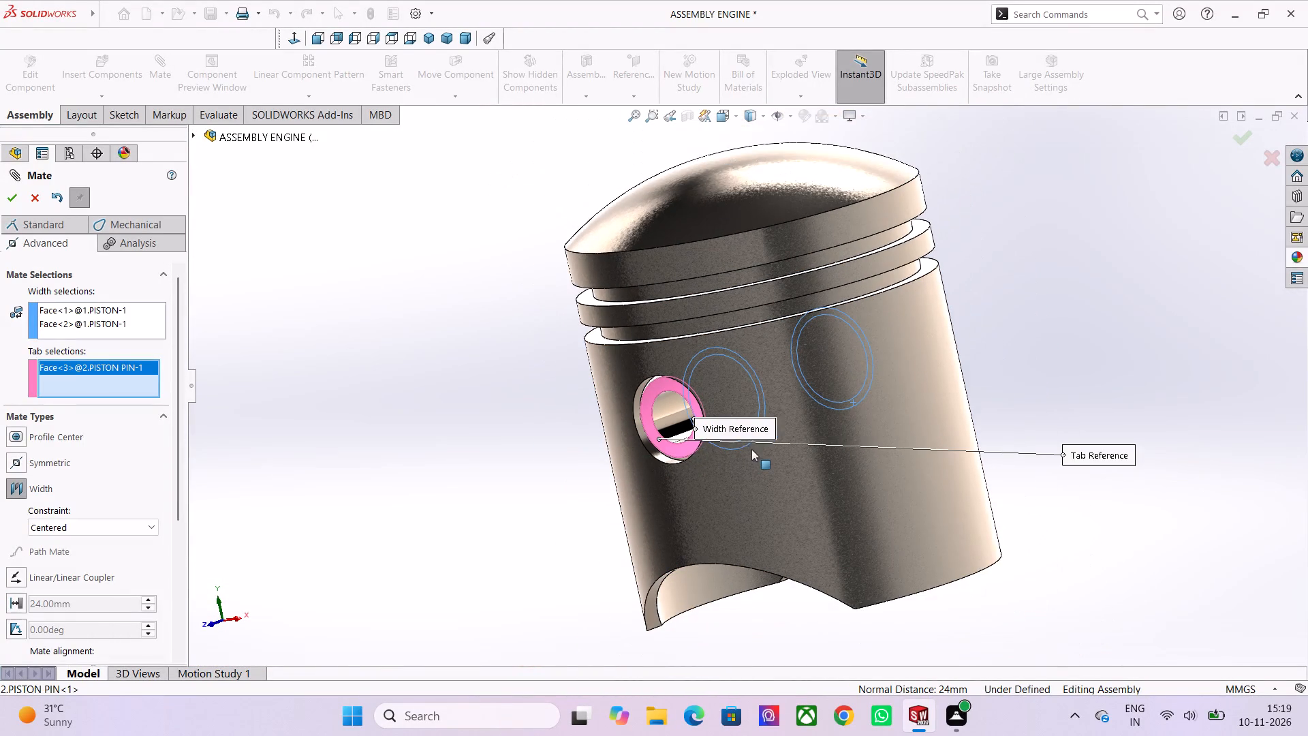
{"action": "middle_click_drag", "start_coordinate": [751, 449], "coordinate": [627, 505]}
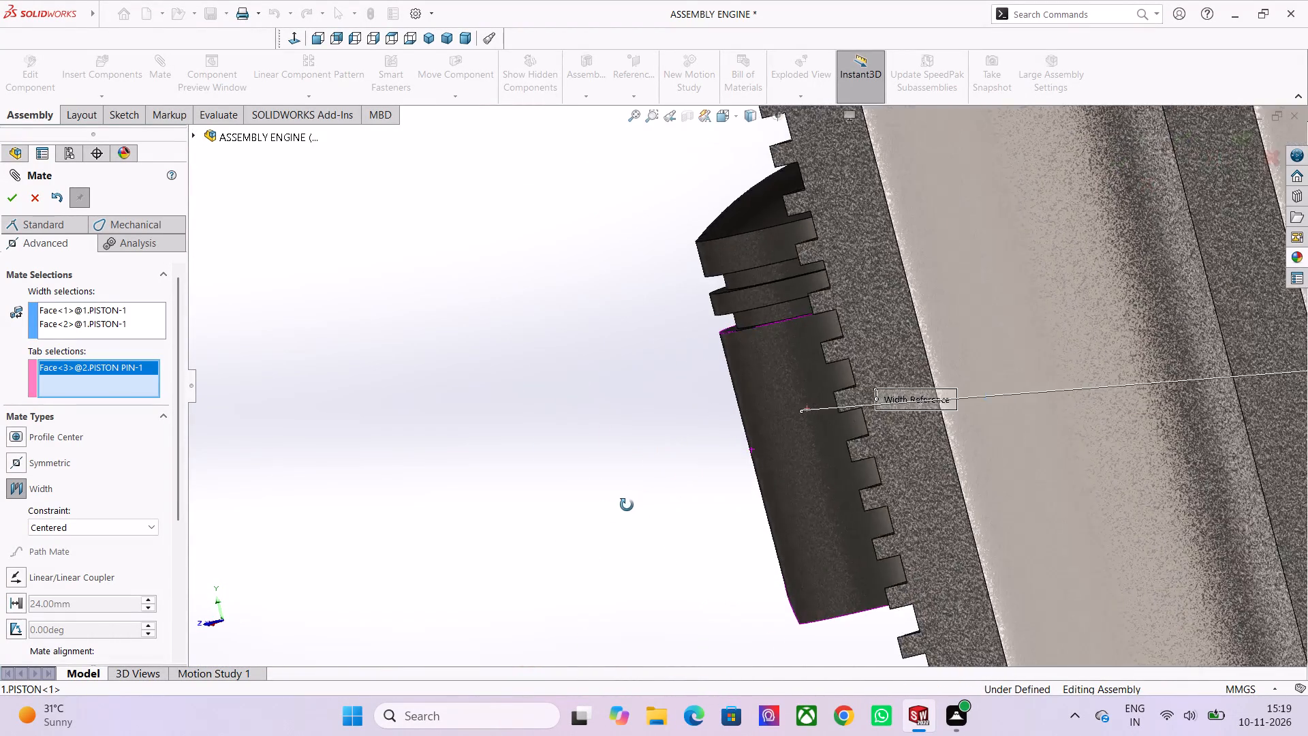
{"action": "middle_click_drag", "start_coordinate": [627, 505], "coordinate": [648, 524]}
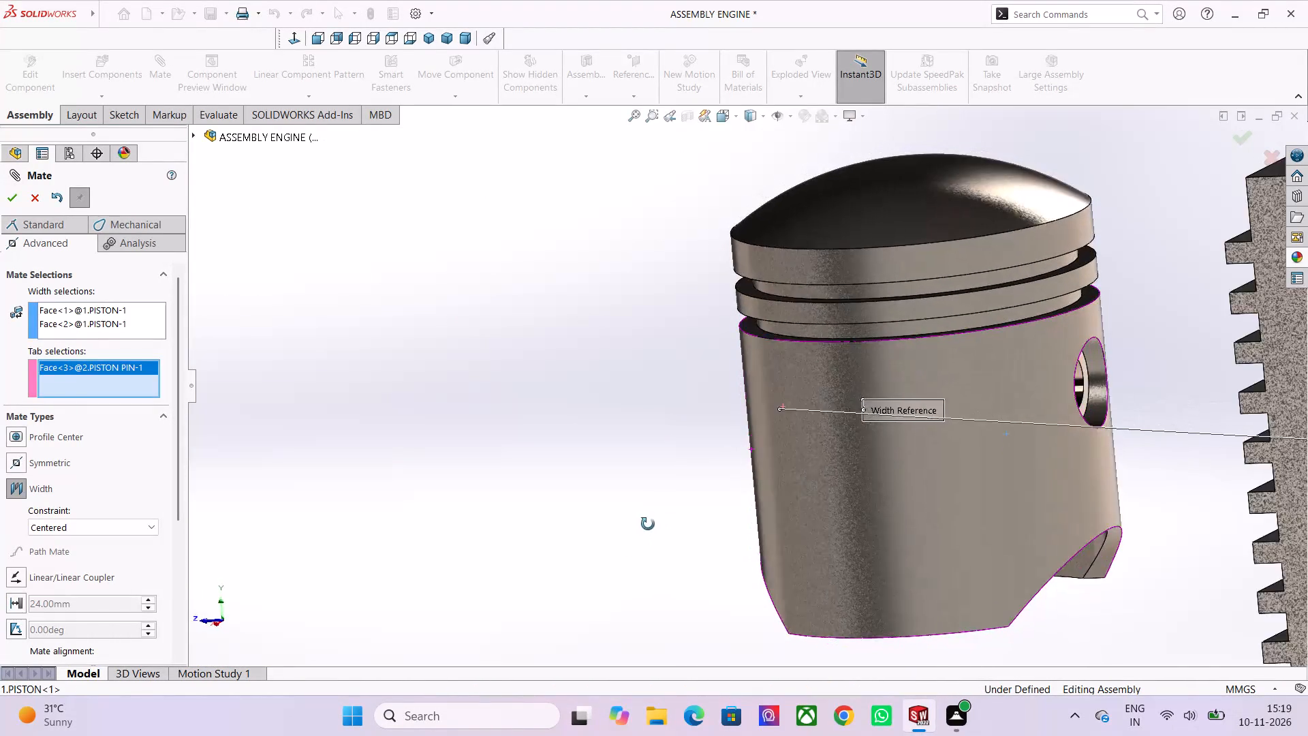
{"action": "middle_click_drag", "start_coordinate": [648, 524], "coordinate": [644, 522]}
{"action": "scroll", "coordinate": [1080, 433], "scroll_direction": "up", "scroll_amount": 2}
{"action": "scroll", "coordinate": [1083, 438], "scroll_direction": "down", "scroll_amount": 4}
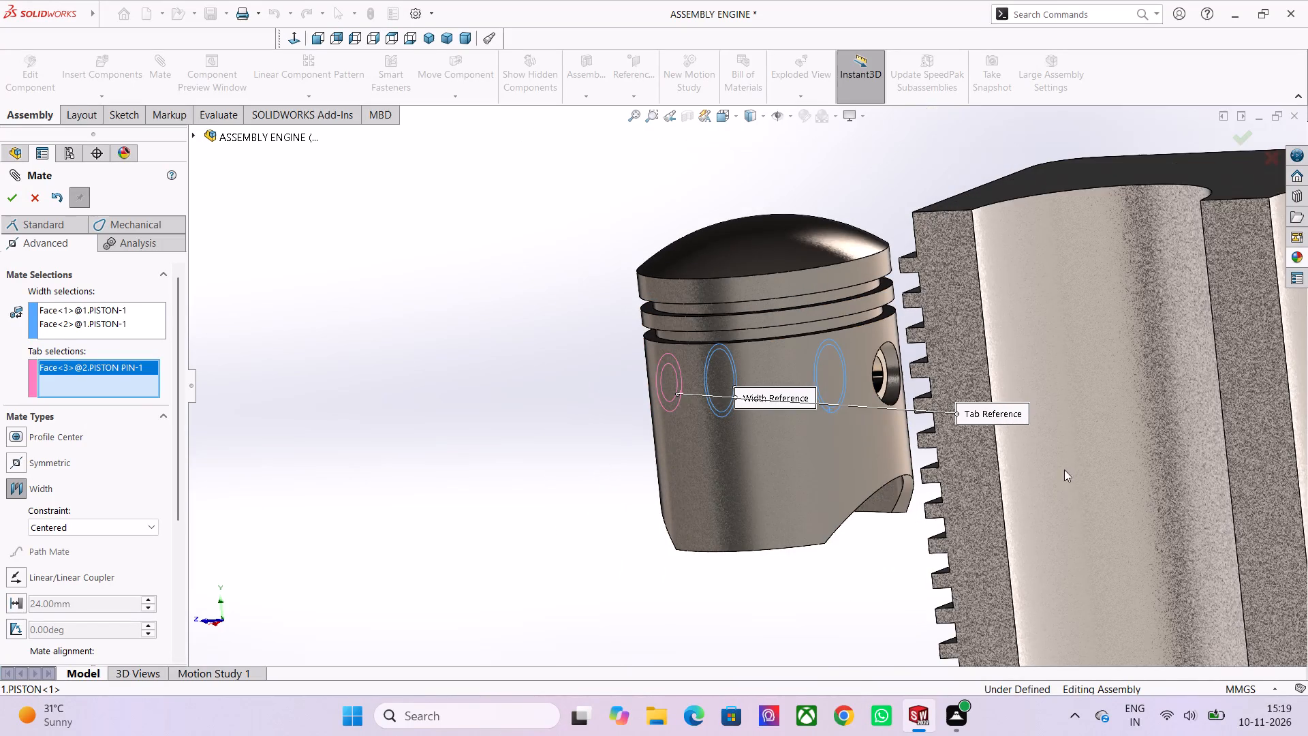
{"action": "scroll", "coordinate": [912, 504], "scroll_direction": "down", "scroll_amount": 2}
{"action": "middle_click_drag", "start_coordinate": [853, 524], "coordinate": [869, 528]}
{"action": "scroll", "coordinate": [769, 394], "scroll_direction": "up", "scroll_amount": 4}
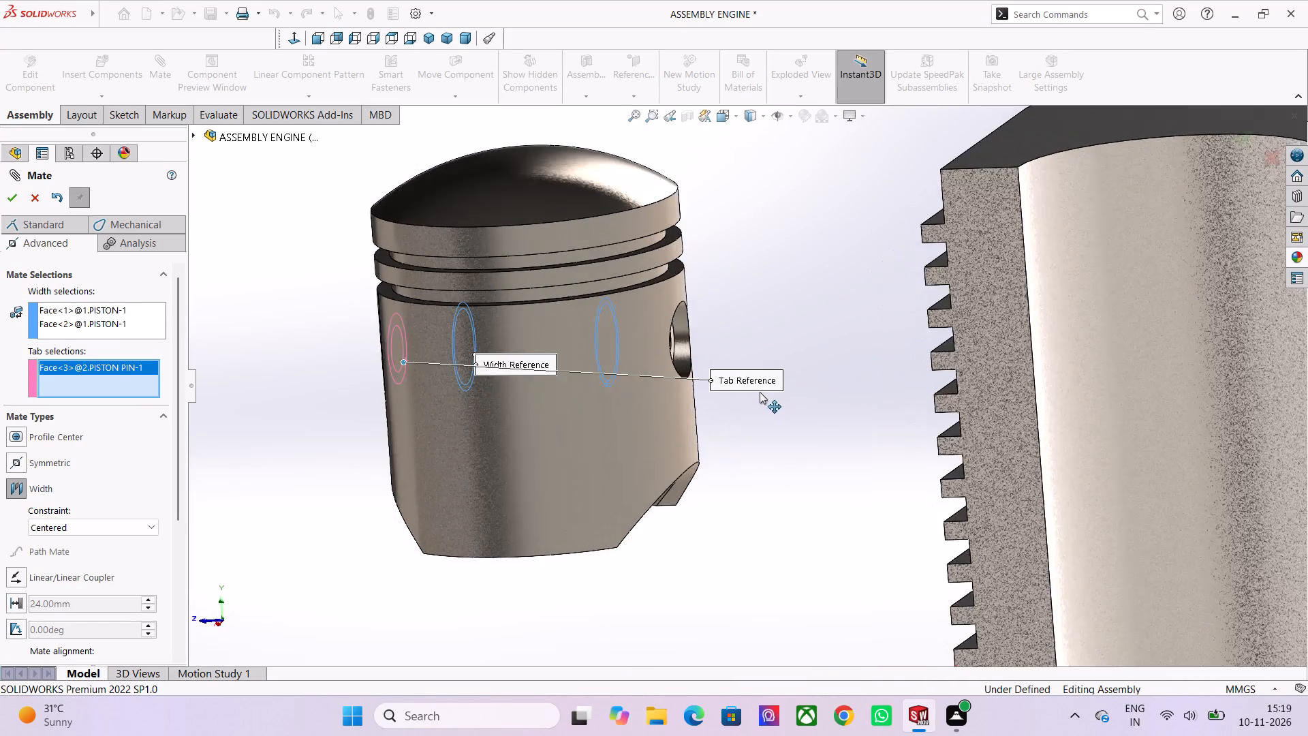
{"action": "scroll", "coordinate": [760, 392], "scroll_direction": "up", "scroll_amount": 3}
{"action": "middle_click_drag", "start_coordinate": [741, 373], "coordinate": [729, 373]}
{"action": "scroll", "coordinate": [738, 338], "scroll_direction": "up", "scroll_amount": 2}
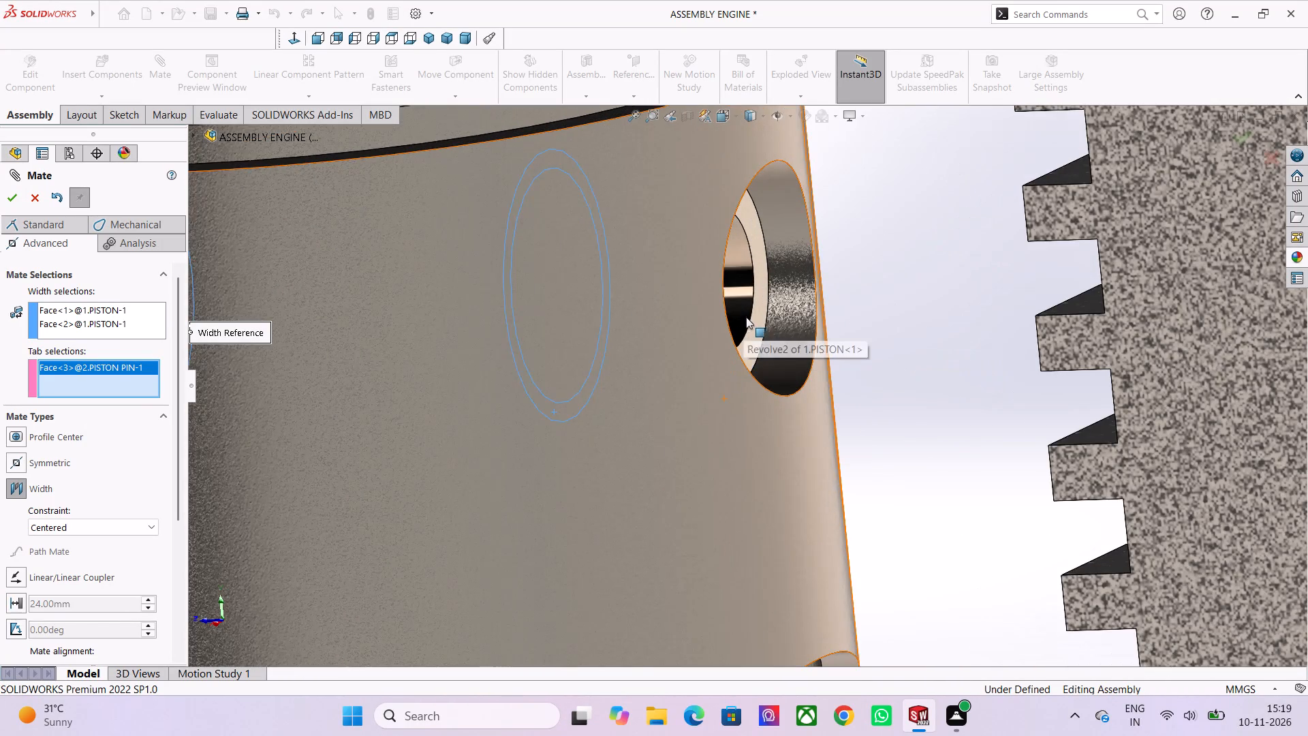
{"action": "left_click", "coordinate": [762, 275]}
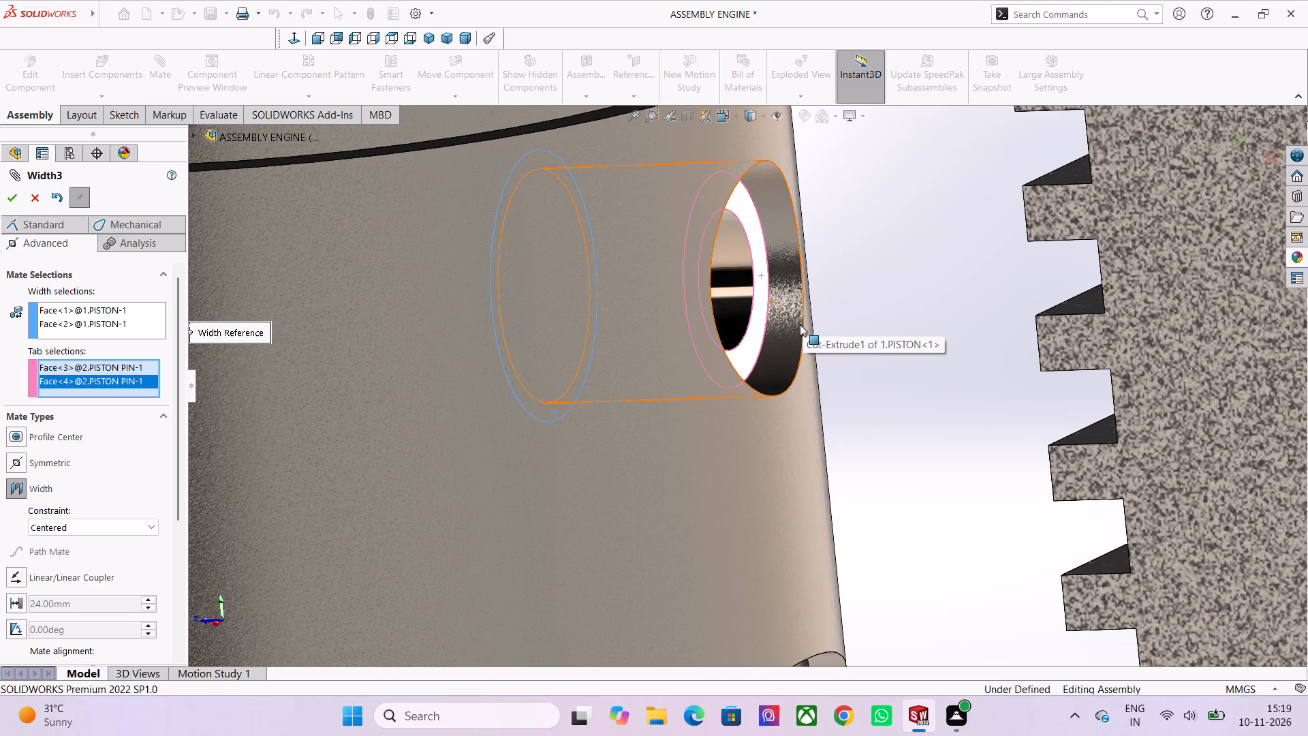
{"action": "scroll", "coordinate": [800, 325], "scroll_direction": "down", "scroll_amount": 3}
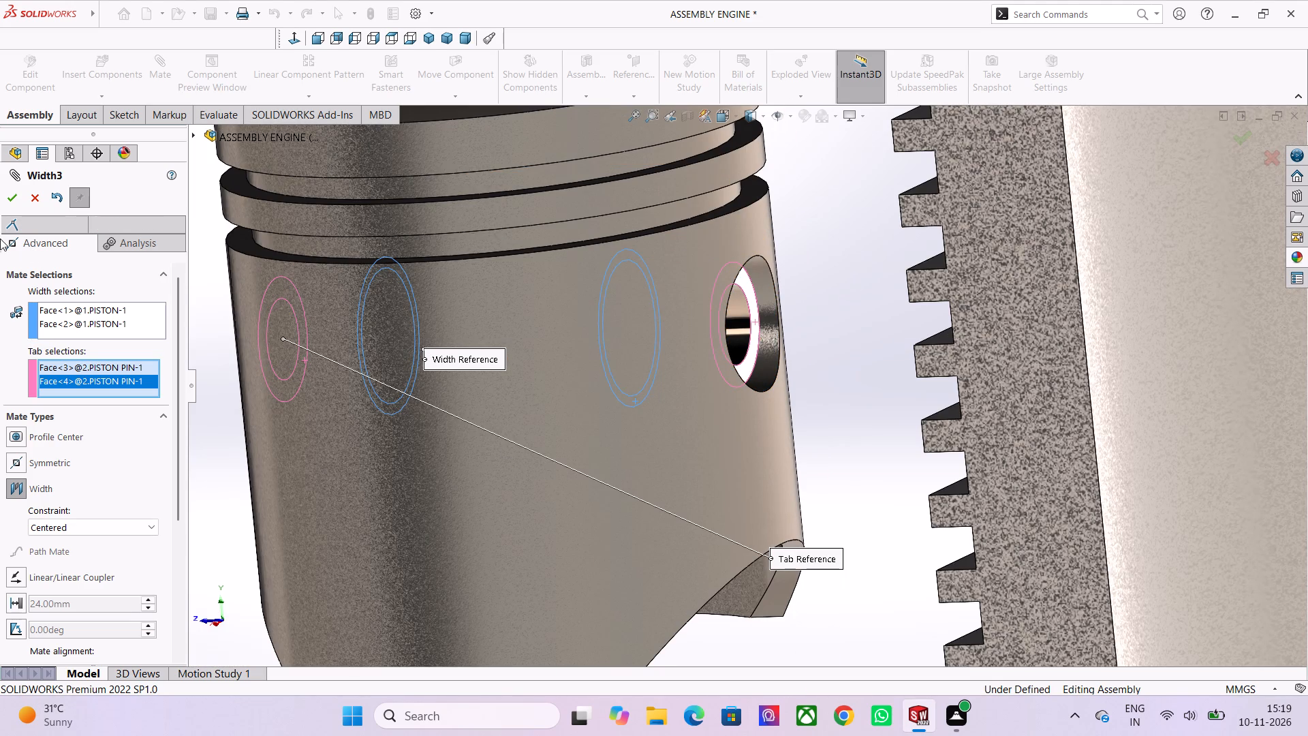
{"action": "left_click", "coordinate": [11, 200]}
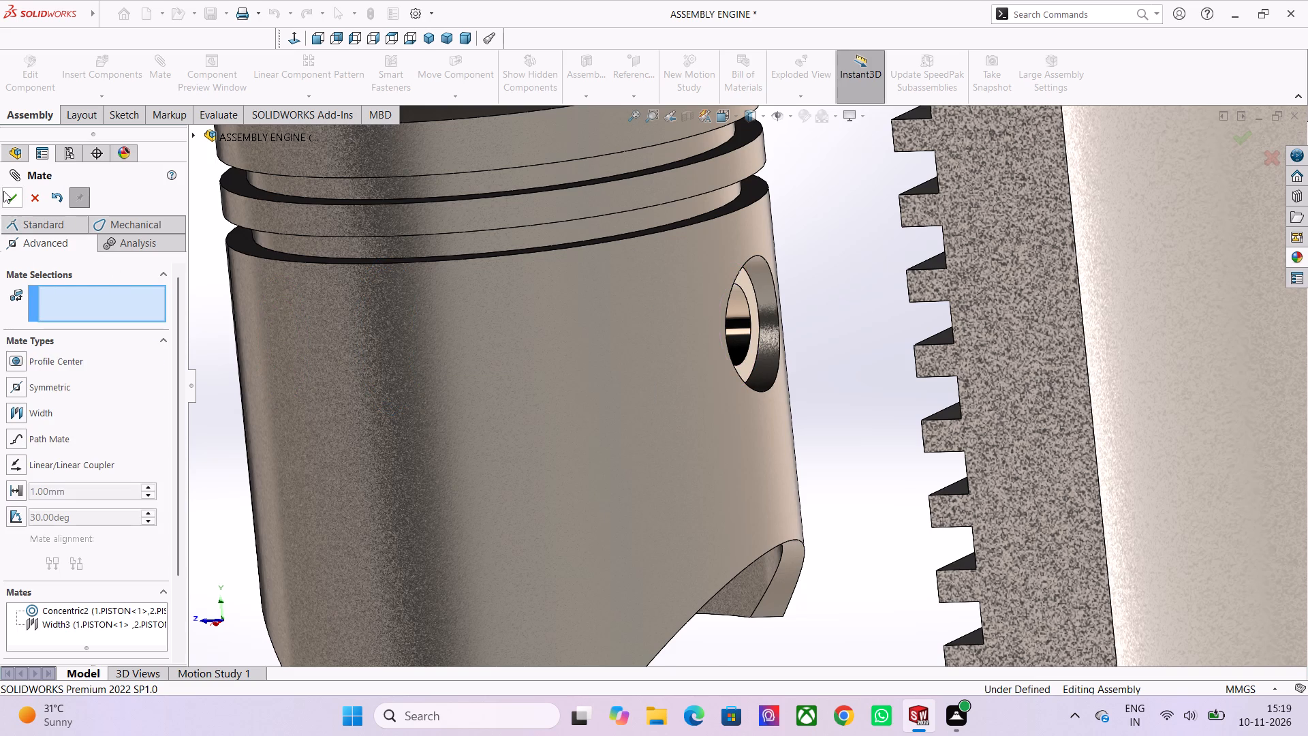
{"action": "left_click", "coordinate": [10, 198]}
Inspect the piston from the sides and underneath to check how the piston pin sits centred in its holes.
{"action": "scroll", "coordinate": [288, 340], "scroll_direction": "down", "scroll_amount": 2}
{"action": "scroll", "coordinate": [341, 433], "scroll_direction": "down", "scroll_amount": 1}
{"action": "middle_click_drag", "start_coordinate": [341, 433], "coordinate": [360, 425]}
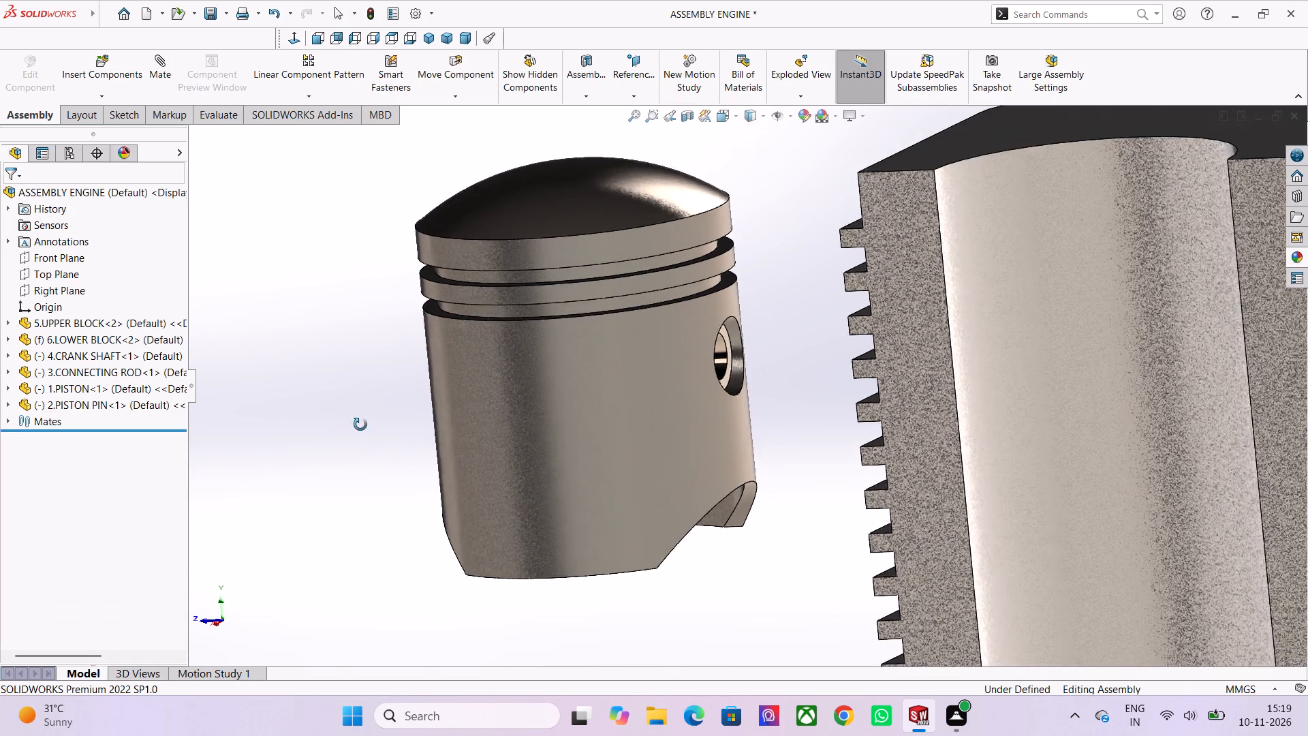
{"action": "middle_click_drag", "start_coordinate": [360, 425], "coordinate": [362, 408]}
{"action": "scroll", "coordinate": [313, 472], "scroll_direction": "down", "scroll_amount": 2}
{"action": "middle_click_drag", "start_coordinate": [344, 478], "coordinate": [352, 498]}
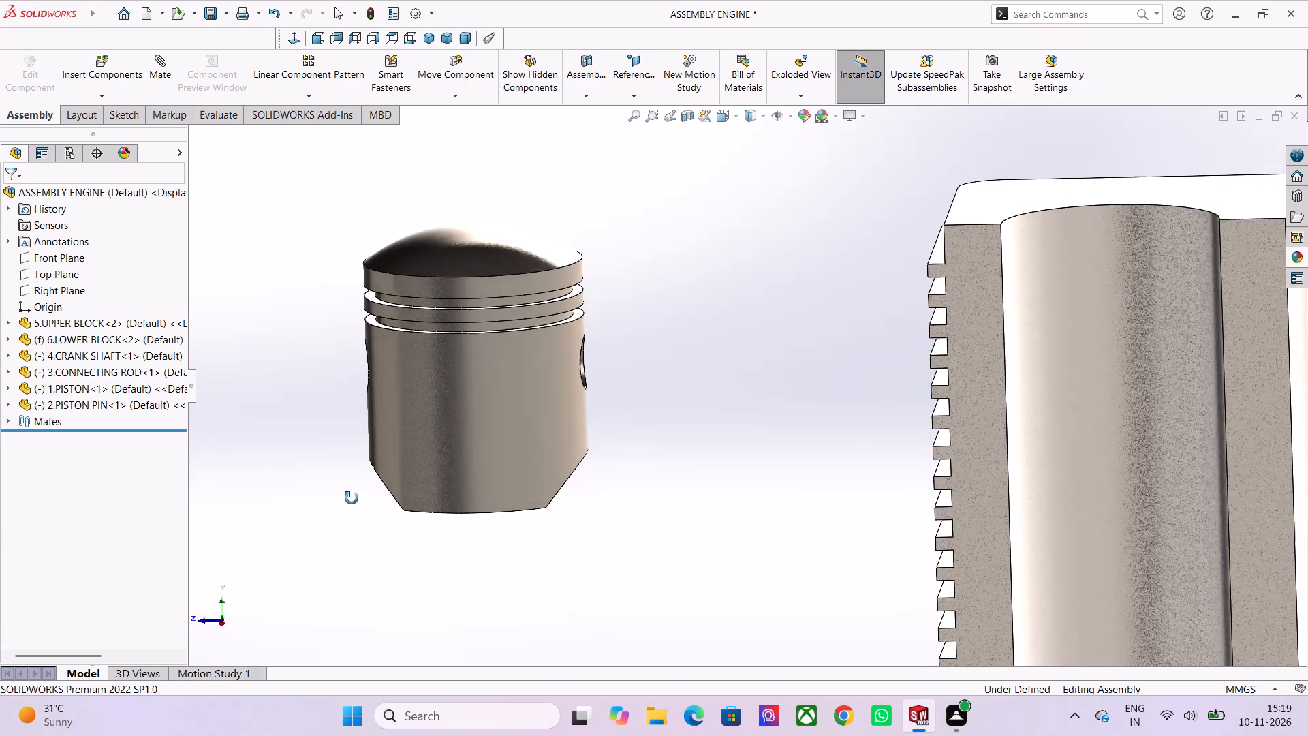
{"action": "middle_click_drag", "start_coordinate": [352, 498], "coordinate": [347, 493]}
{"action": "scroll", "coordinate": [354, 393], "scroll_direction": "up", "scroll_amount": 6}
{"action": "scroll", "coordinate": [392, 409], "scroll_direction": "down", "scroll_amount": 3}
{"action": "middle_click_drag", "start_coordinate": [484, 431], "coordinate": [529, 323]}
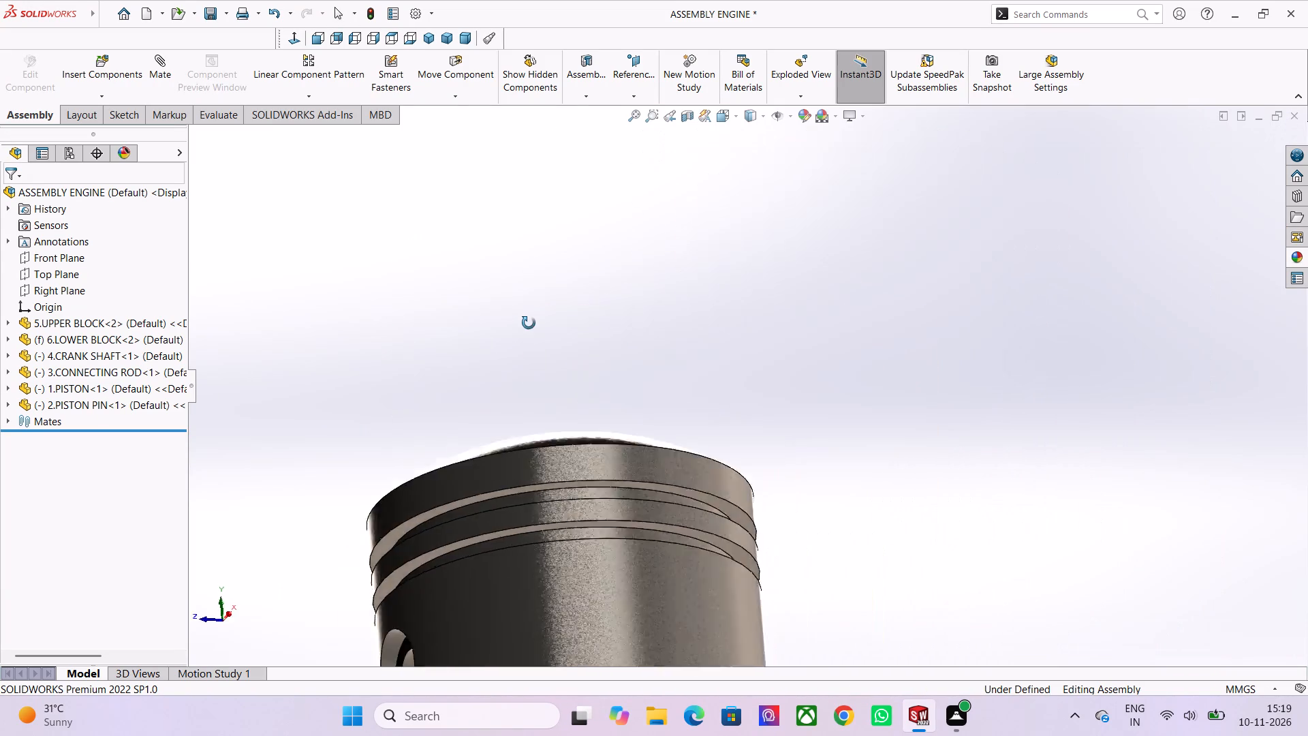
{"action": "middle_click_drag", "start_coordinate": [529, 323], "coordinate": [495, 387]}
{"action": "scroll", "coordinate": [523, 443], "scroll_direction": "down", "scroll_amount": 3}
{"action": "middle_click_drag", "start_coordinate": [668, 472], "coordinate": [657, 258]}
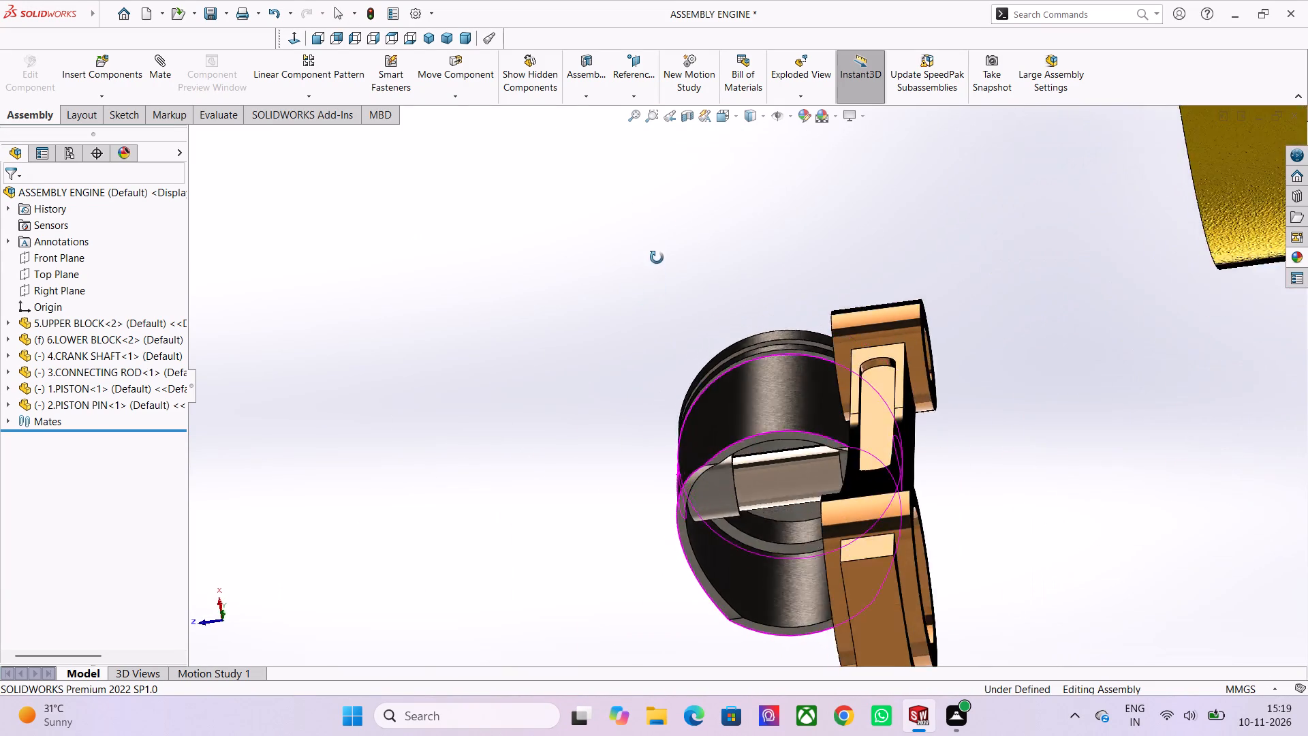
{"action": "middle_click_drag", "start_coordinate": [657, 258], "coordinate": [694, 309]}
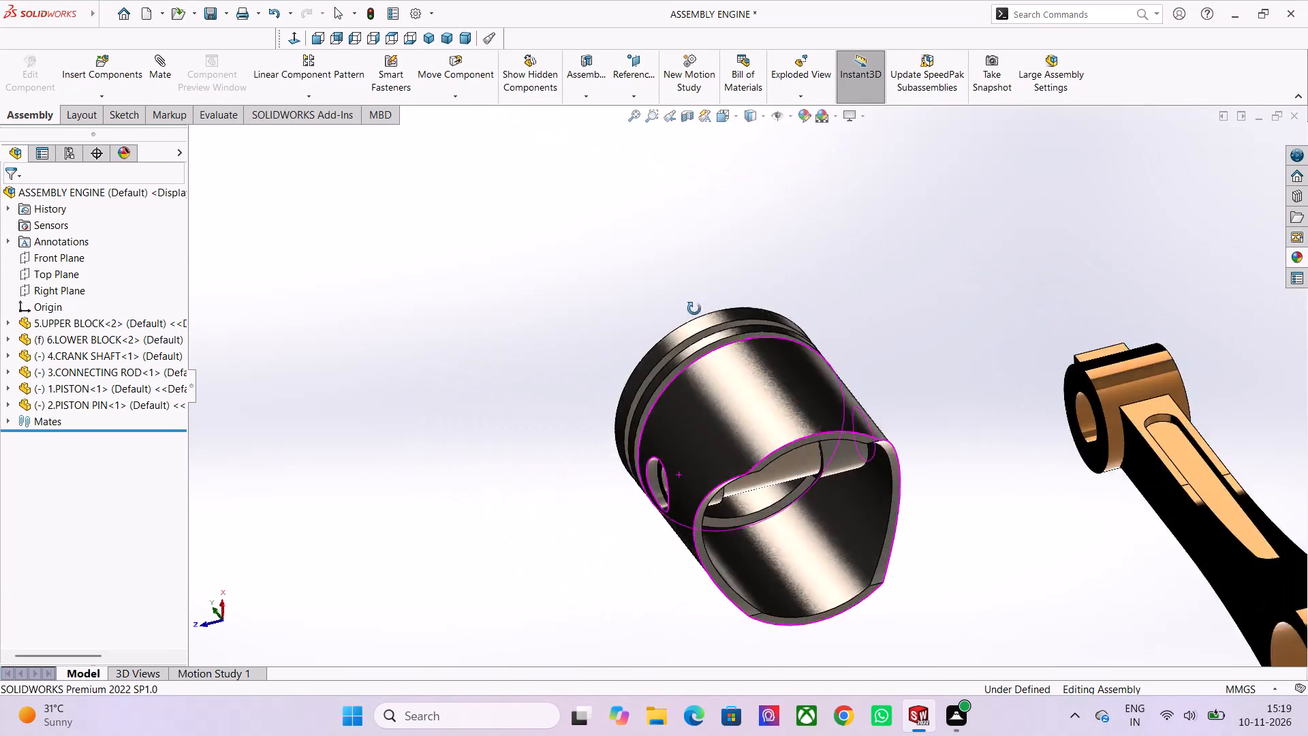
{"action": "middle_click_drag", "start_coordinate": [694, 309], "coordinate": [794, 427]}
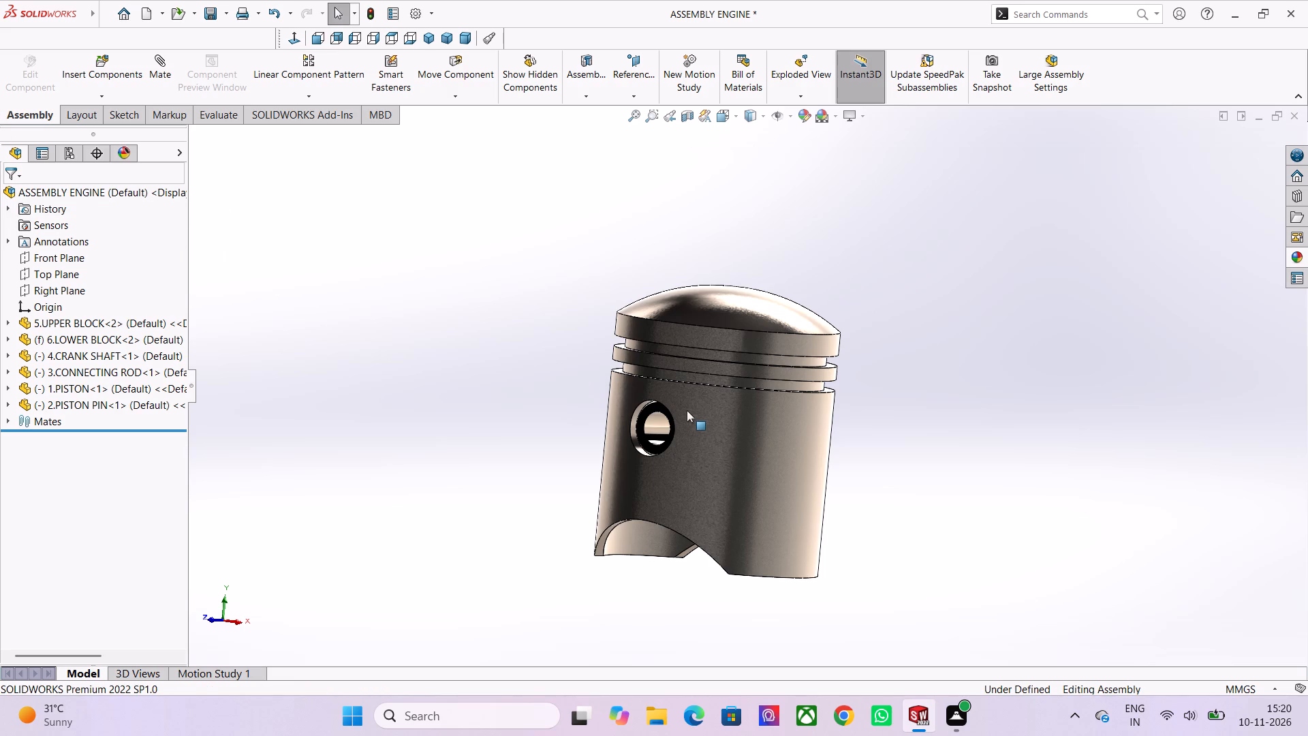
{"action": "scroll", "coordinate": [612, 409], "scroll_direction": "up", "scroll_amount": 3}
{"action": "scroll", "coordinate": [611, 416], "scroll_direction": "down", "scroll_amount": 2}
{"action": "middle_click_drag", "start_coordinate": [587, 361], "coordinate": [595, 365]}
{"action": "scroll", "coordinate": [587, 361], "scroll_direction": "down", "scroll_amount": 1}
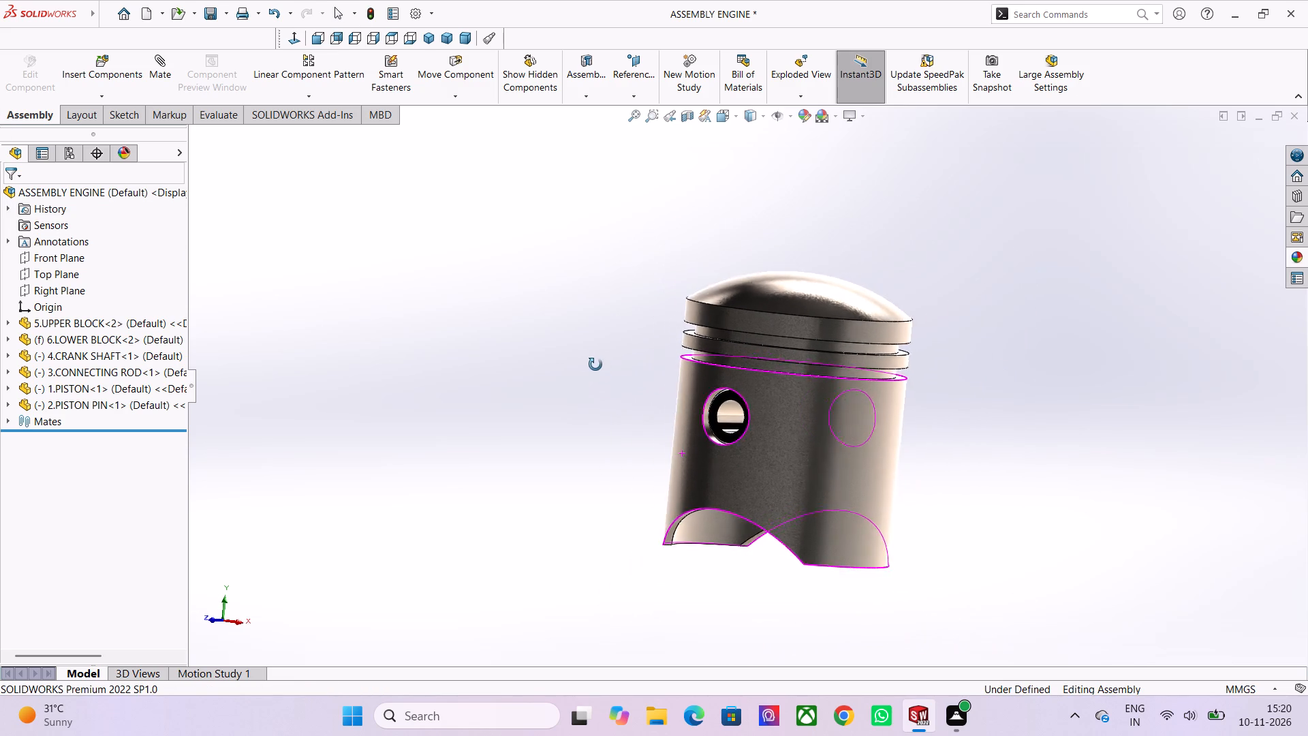
{"action": "middle_click_drag", "start_coordinate": [595, 365], "coordinate": [554, 339]}
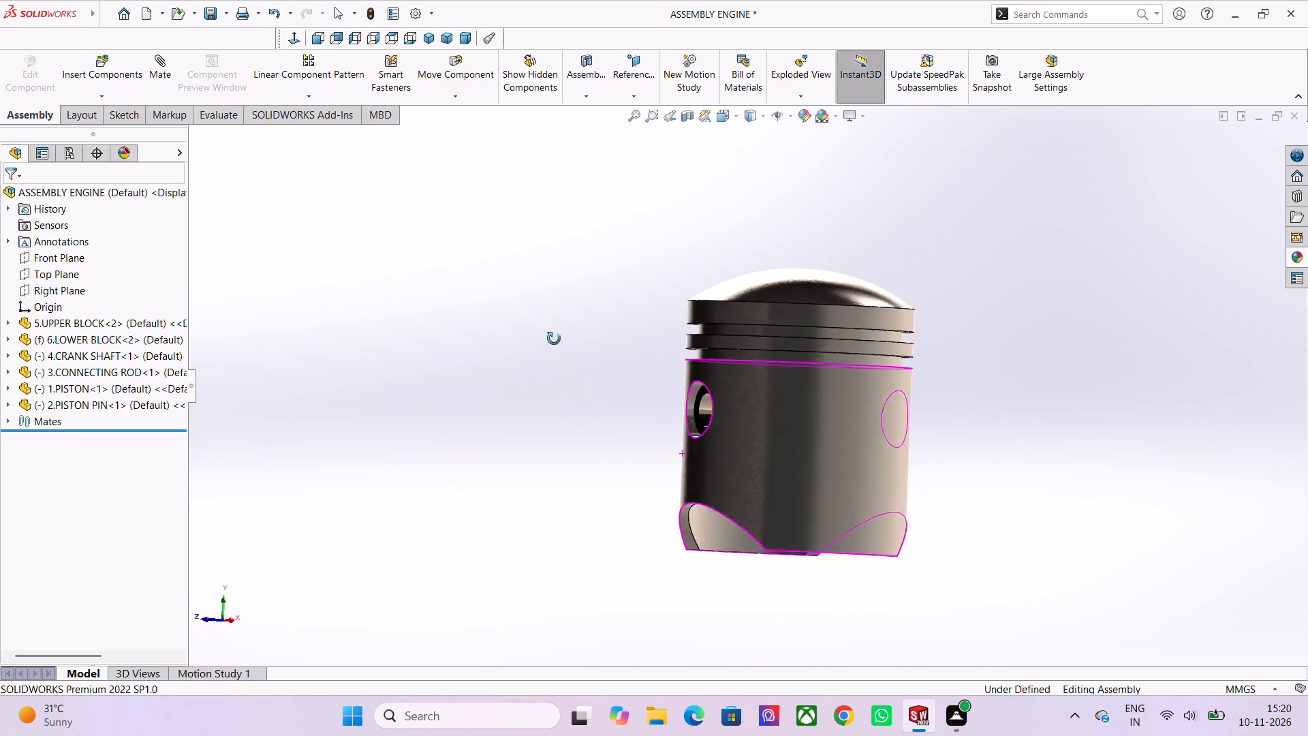
{"action": "middle_click_drag", "start_coordinate": [554, 339], "coordinate": [625, 382]}
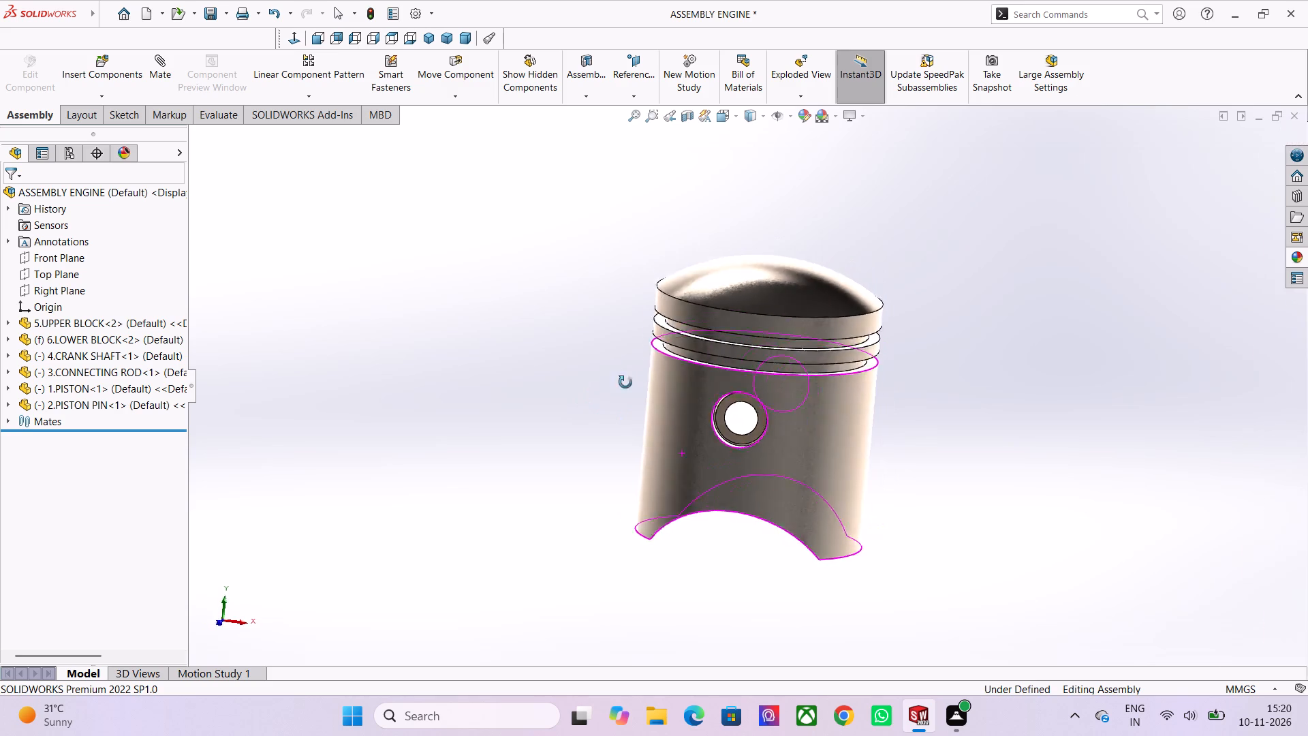
{"action": "middle_click_drag", "start_coordinate": [625, 382], "coordinate": [561, 379]}
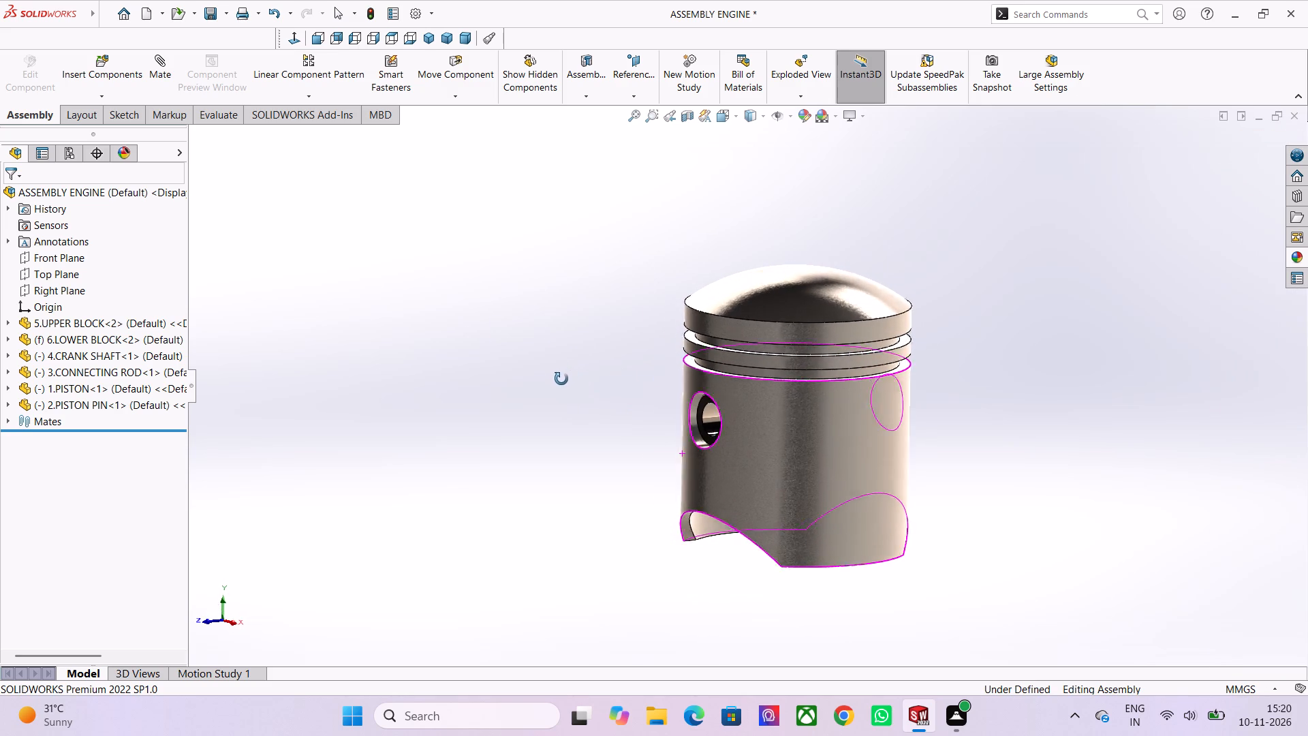
{"action": "middle_click_drag", "start_coordinate": [561, 379], "coordinate": [561, 380]}
{"action": "scroll", "coordinate": [675, 434], "scroll_direction": "up", "scroll_amount": 3}
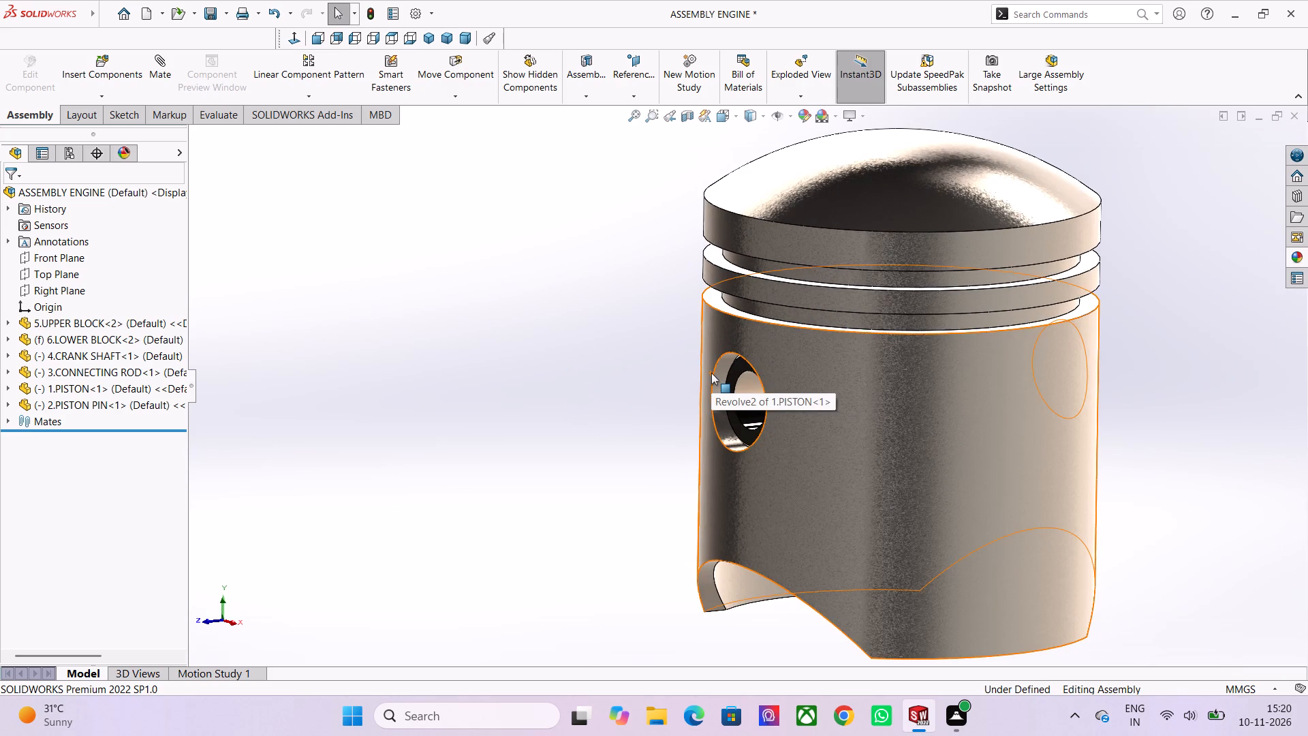
{"action": "scroll", "coordinate": [712, 408], "scroll_direction": "down", "scroll_amount": 2}
{"action": "middle_click_drag", "start_coordinate": [707, 411], "coordinate": [674, 420]}
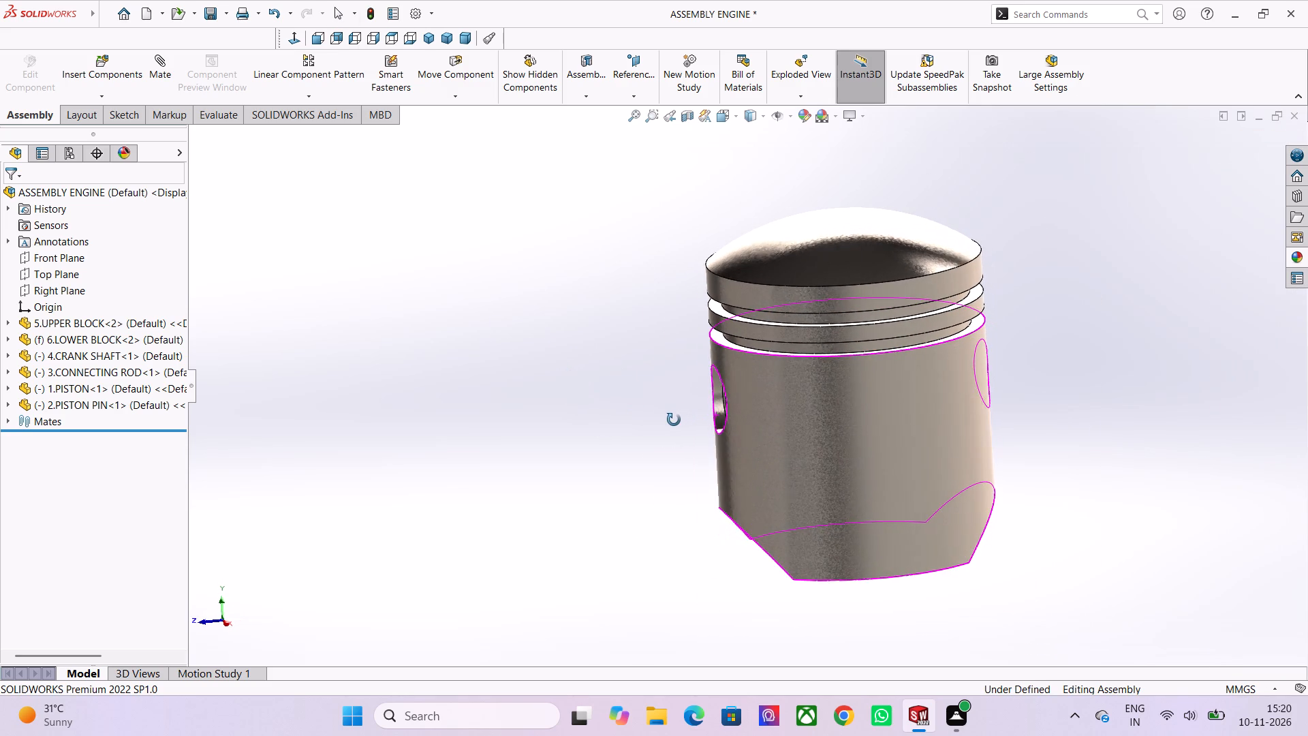
{"action": "middle_click_drag", "start_coordinate": [674, 420], "coordinate": [690, 409]}
{"action": "scroll", "coordinate": [691, 409], "scroll_direction": "up", "scroll_amount": 1}
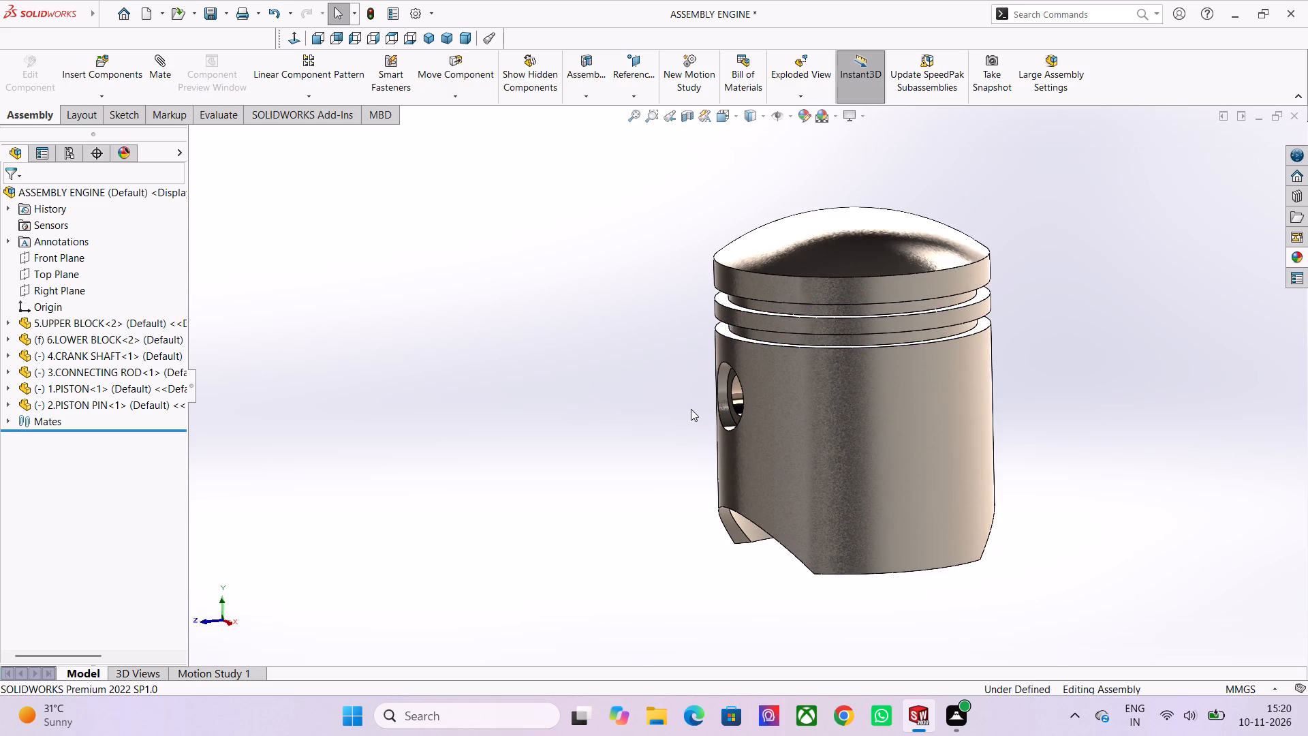
{"action": "scroll", "coordinate": [691, 409], "scroll_direction": "up", "scroll_amount": 1}
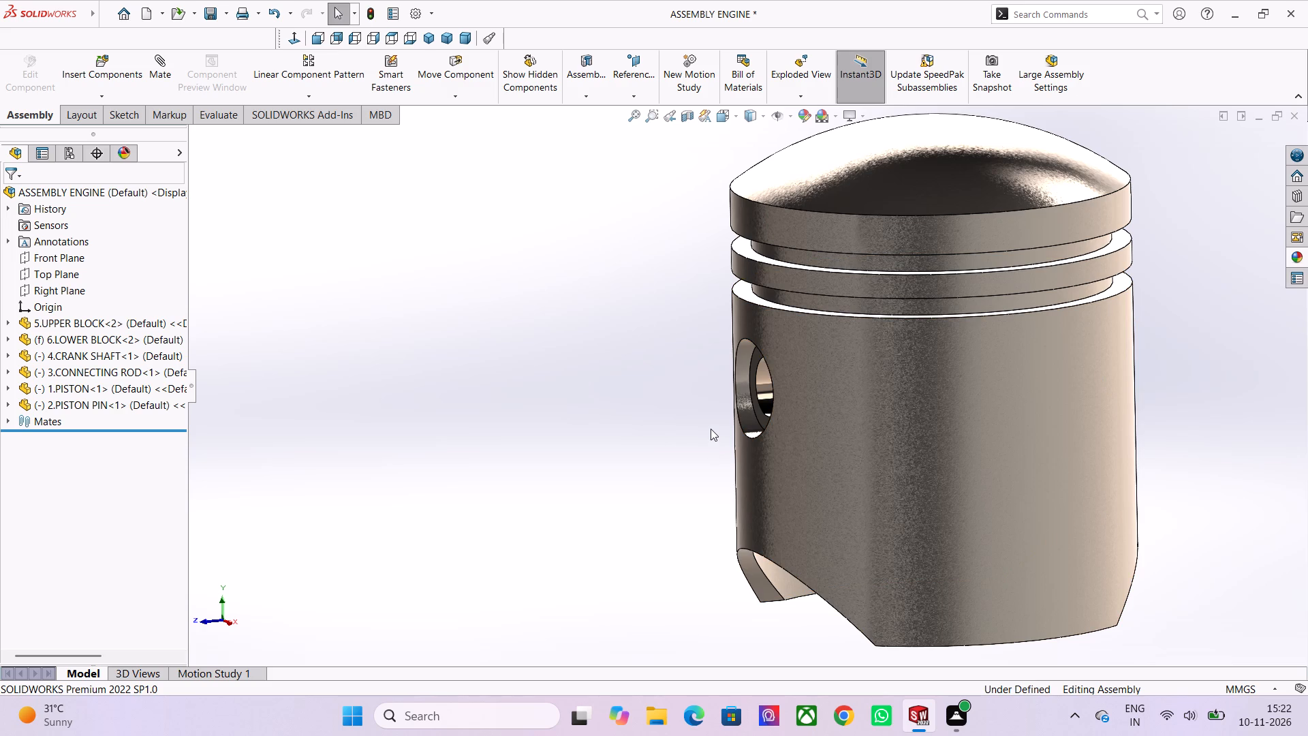
{"action": "scroll", "coordinate": [724, 465], "scroll_direction": "down", "scroll_amount": 1}
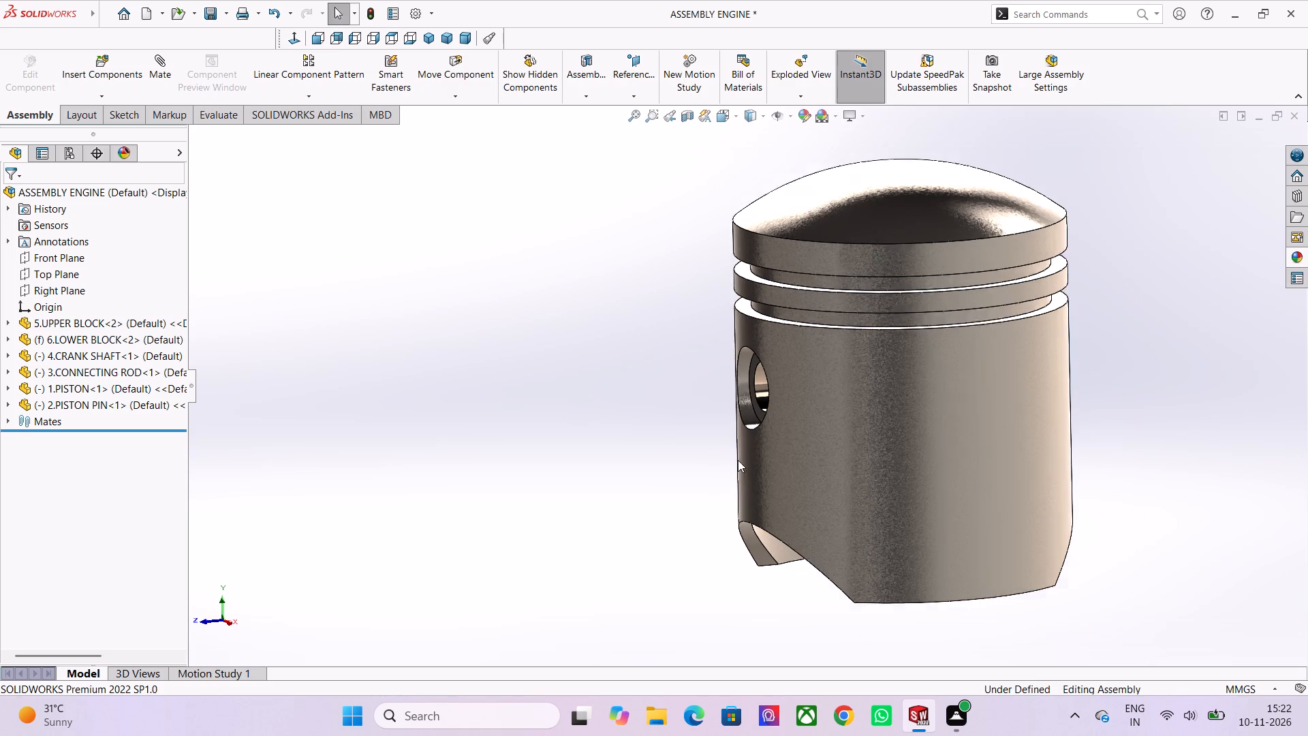
{"action": "scroll", "coordinate": [738, 460], "scroll_direction": "down", "scroll_amount": 1}
{"action": "scroll", "coordinate": [783, 382], "scroll_direction": "up", "scroll_amount": 3}
{"action": "scroll", "coordinate": [783, 396], "scroll_direction": "down", "scroll_amount": 2}
{"action": "scroll", "coordinate": [738, 508], "scroll_direction": "down", "scroll_amount": 1}
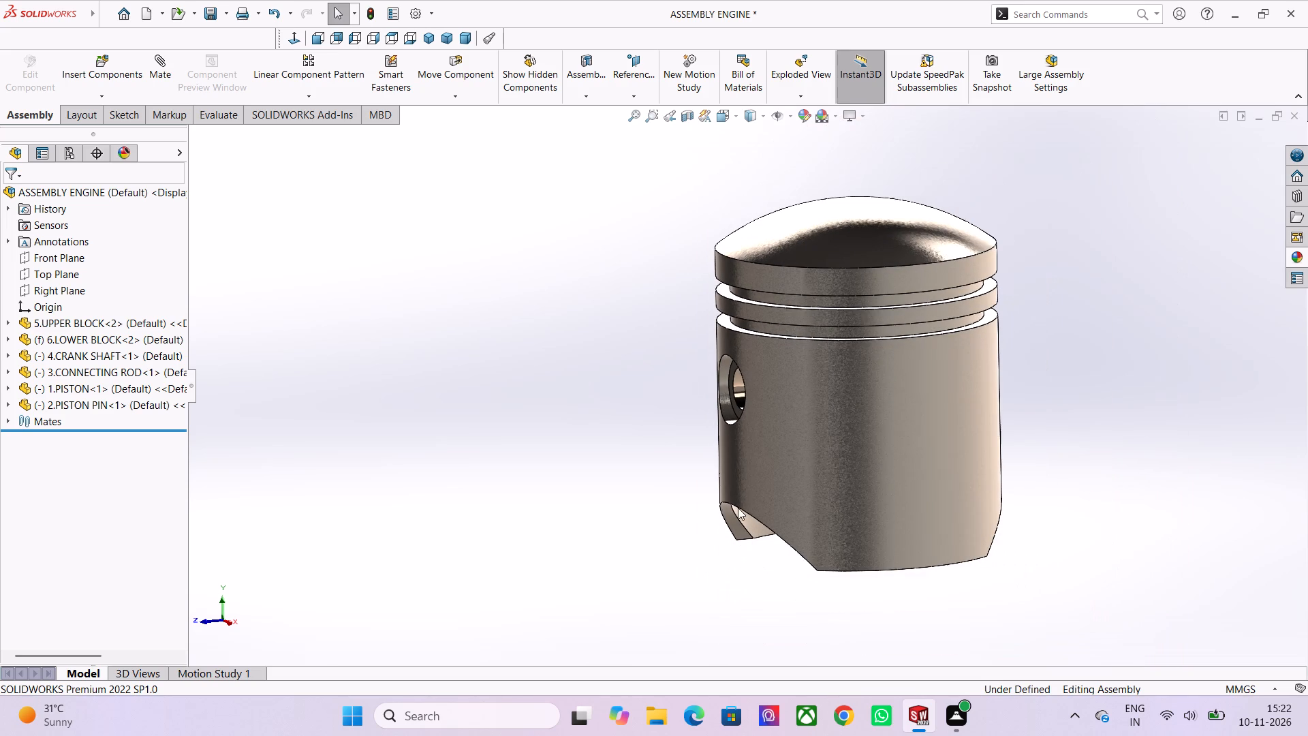
{"action": "middle_click_drag", "start_coordinate": [567, 439], "coordinate": [746, 431]}
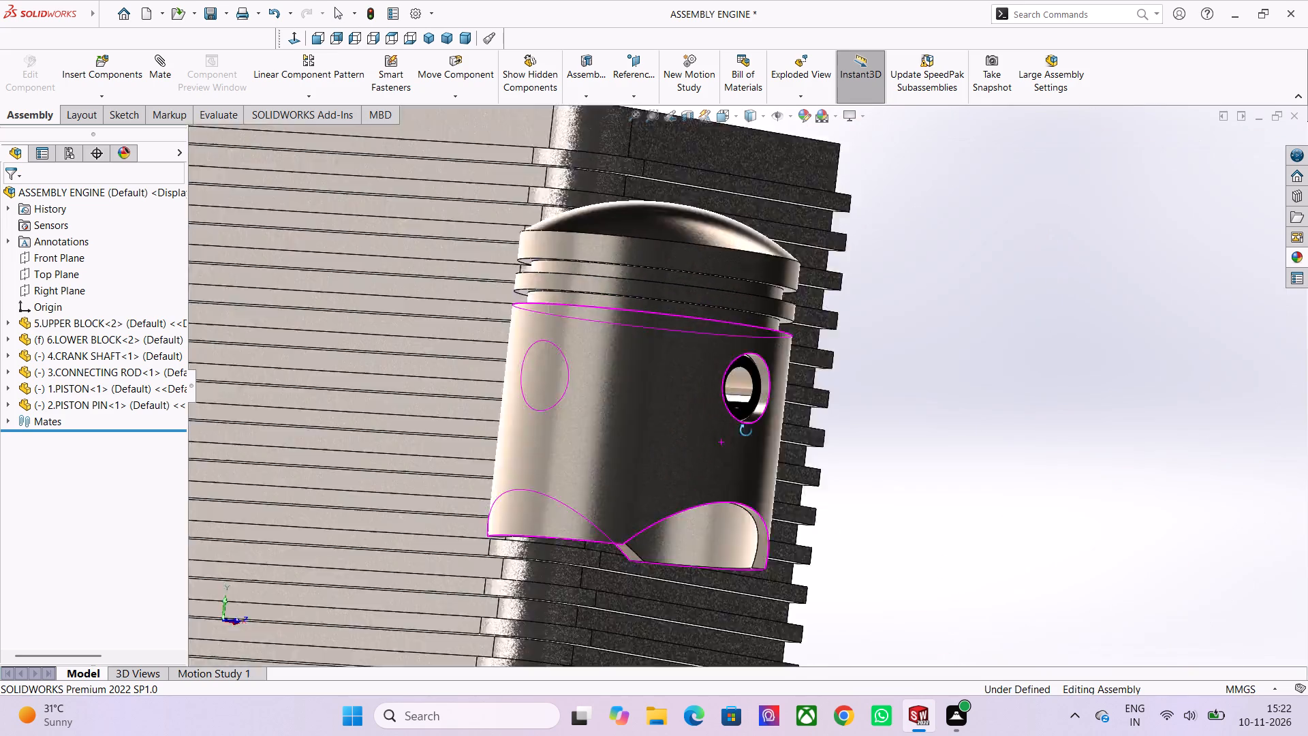
{"action": "middle_click_drag", "start_coordinate": [746, 431], "coordinate": [633, 433]}
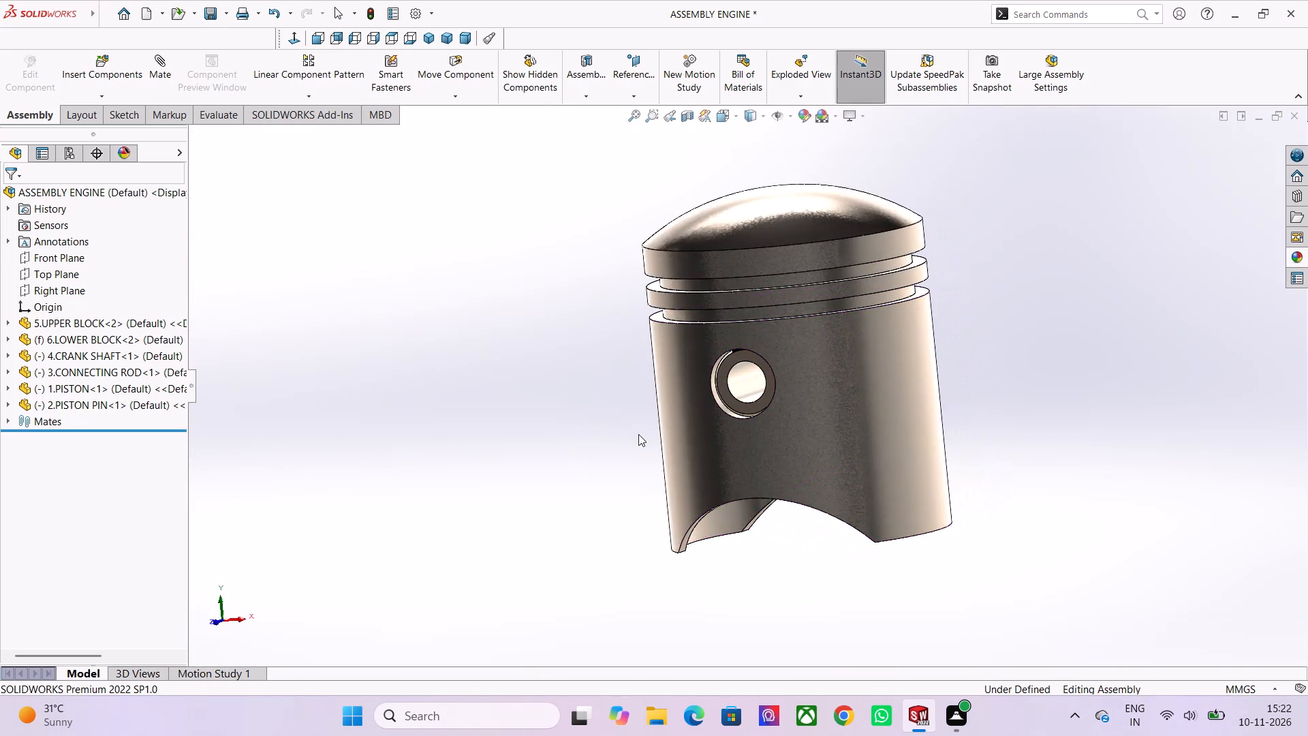
{"action": "scroll", "coordinate": [759, 592], "scroll_direction": "down", "scroll_amount": 1}
{"action": "middle_click_drag", "start_coordinate": [786, 609], "coordinate": [700, 615]}
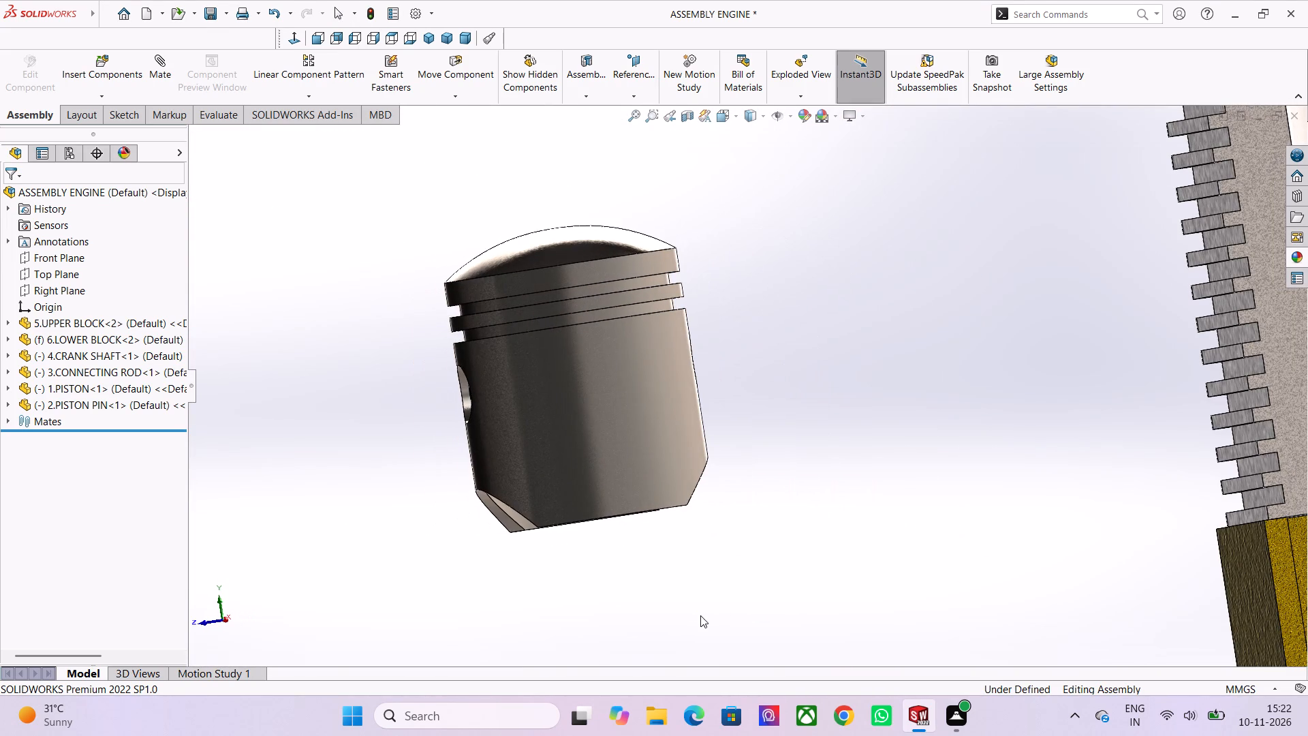
Examine the whole engine assembly, including the piston, connecting rod, crankshaft and cylinder blocks relative to one another.
{"action": "scroll", "coordinate": [416, 351], "scroll_direction": "down", "scroll_amount": 2}
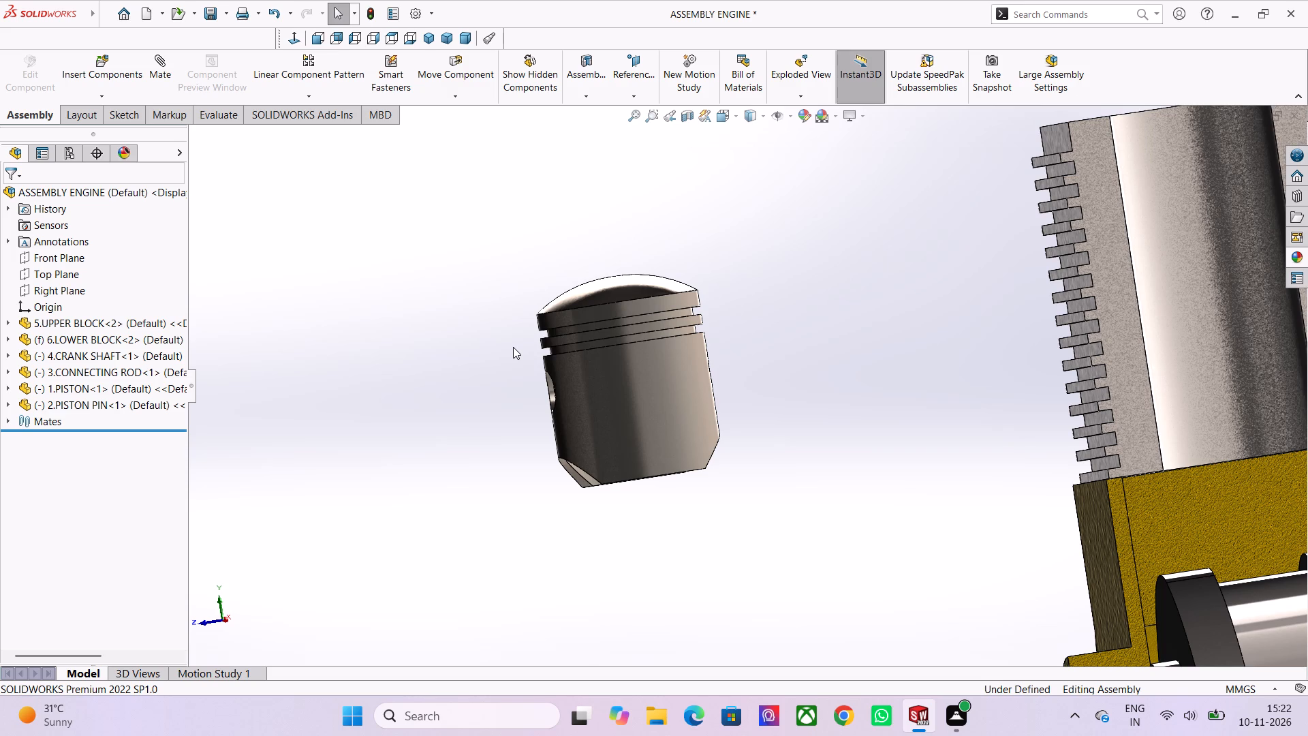
{"action": "scroll", "coordinate": [940, 346], "scroll_direction": "down", "scroll_amount": 2}
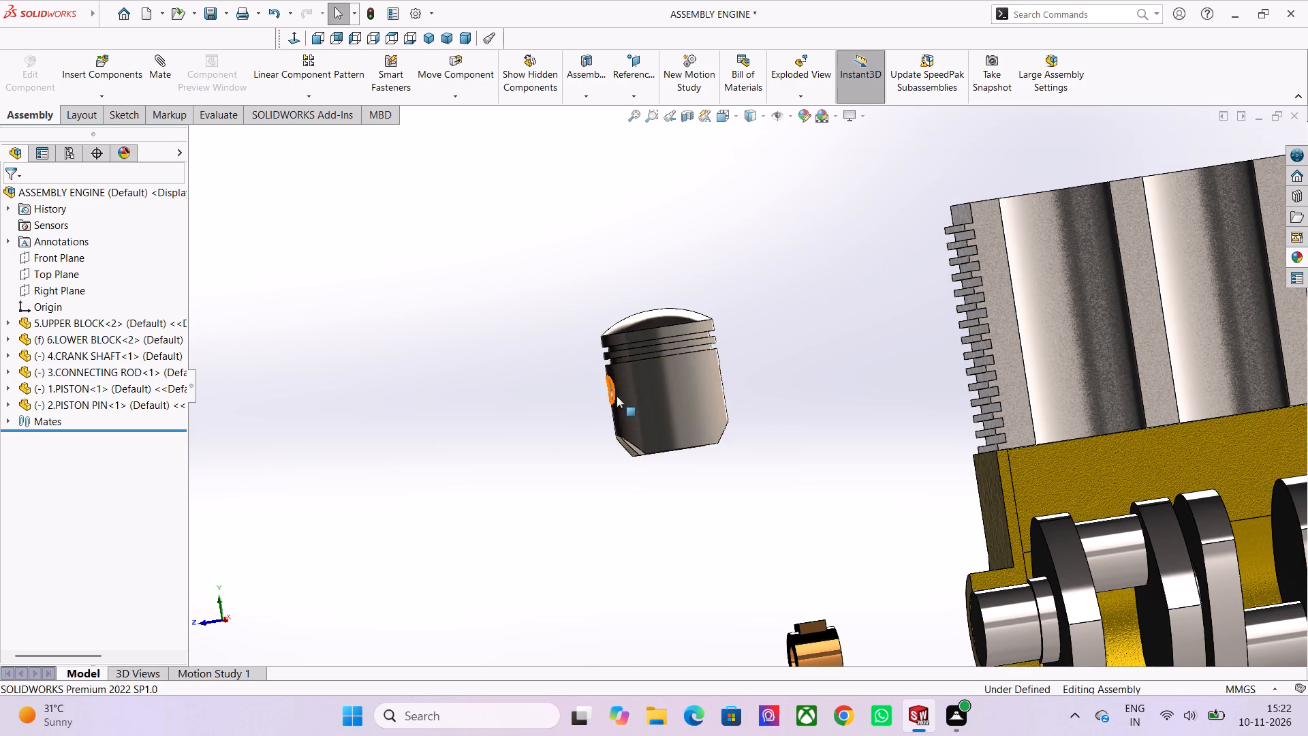
{"action": "scroll", "coordinate": [617, 397], "scroll_direction": "down", "scroll_amount": 2}
{"action": "scroll", "coordinate": [793, 494], "scroll_direction": "down", "scroll_amount": 3}
{"action": "scroll", "coordinate": [700, 412], "scroll_direction": "up", "scroll_amount": 7}
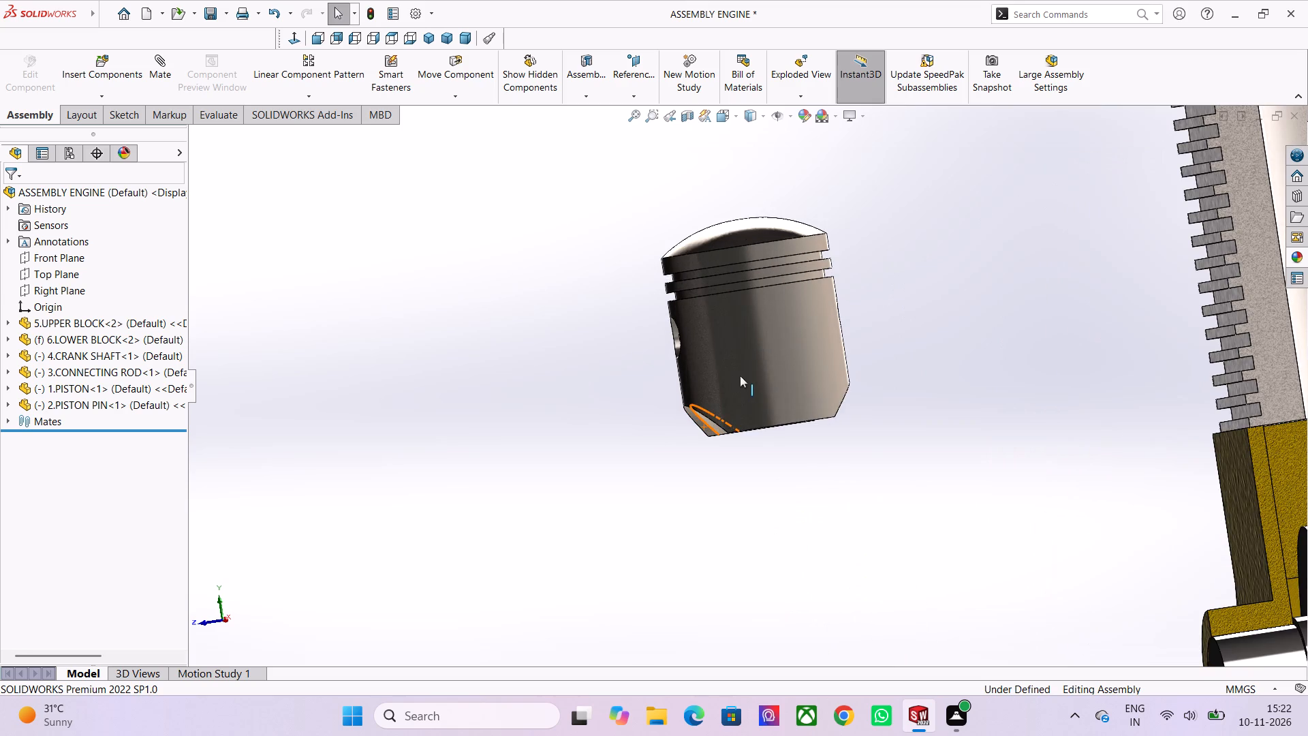
{"action": "middle_click_drag", "start_coordinate": [920, 363], "coordinate": [838, 393]}
{"action": "scroll", "coordinate": [838, 393], "scroll_direction": "down", "scroll_amount": 1}
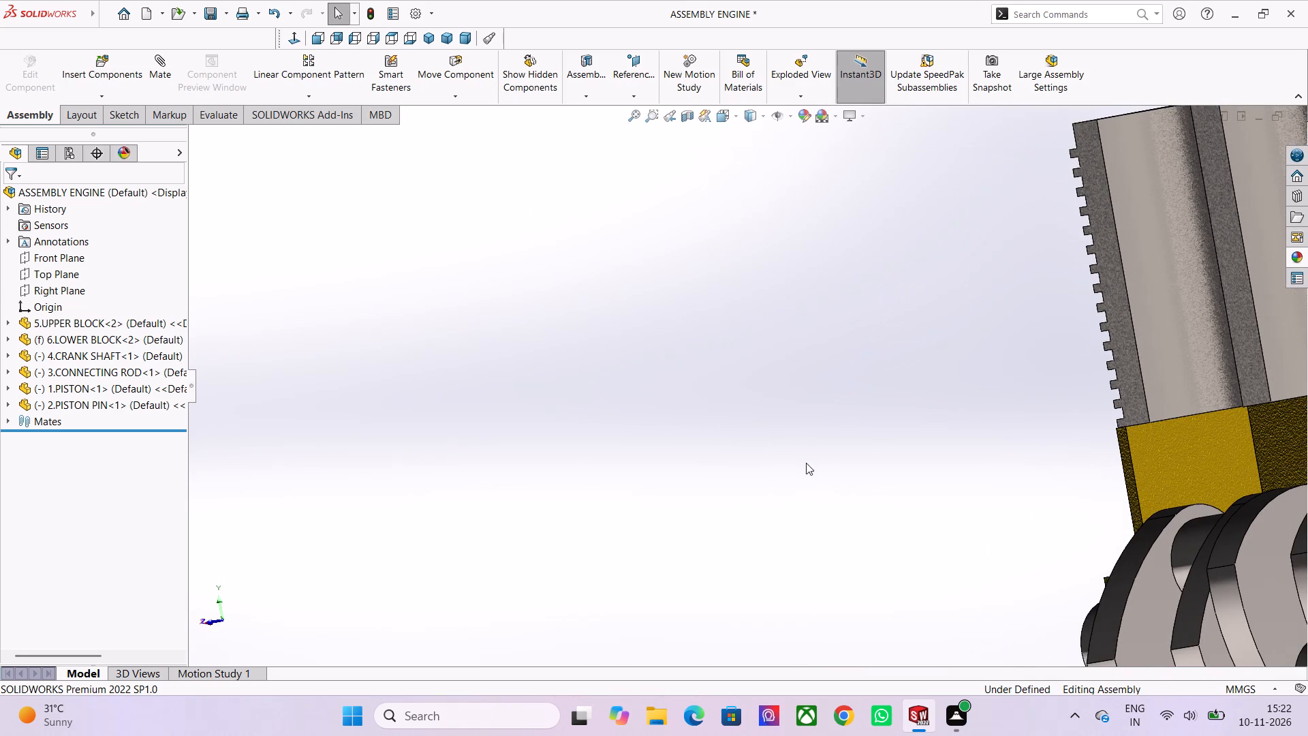
{"action": "scroll", "coordinate": [806, 479], "scroll_direction": "down", "scroll_amount": 1}
{"action": "scroll", "coordinate": [753, 522], "scroll_direction": "down", "scroll_amount": 1}
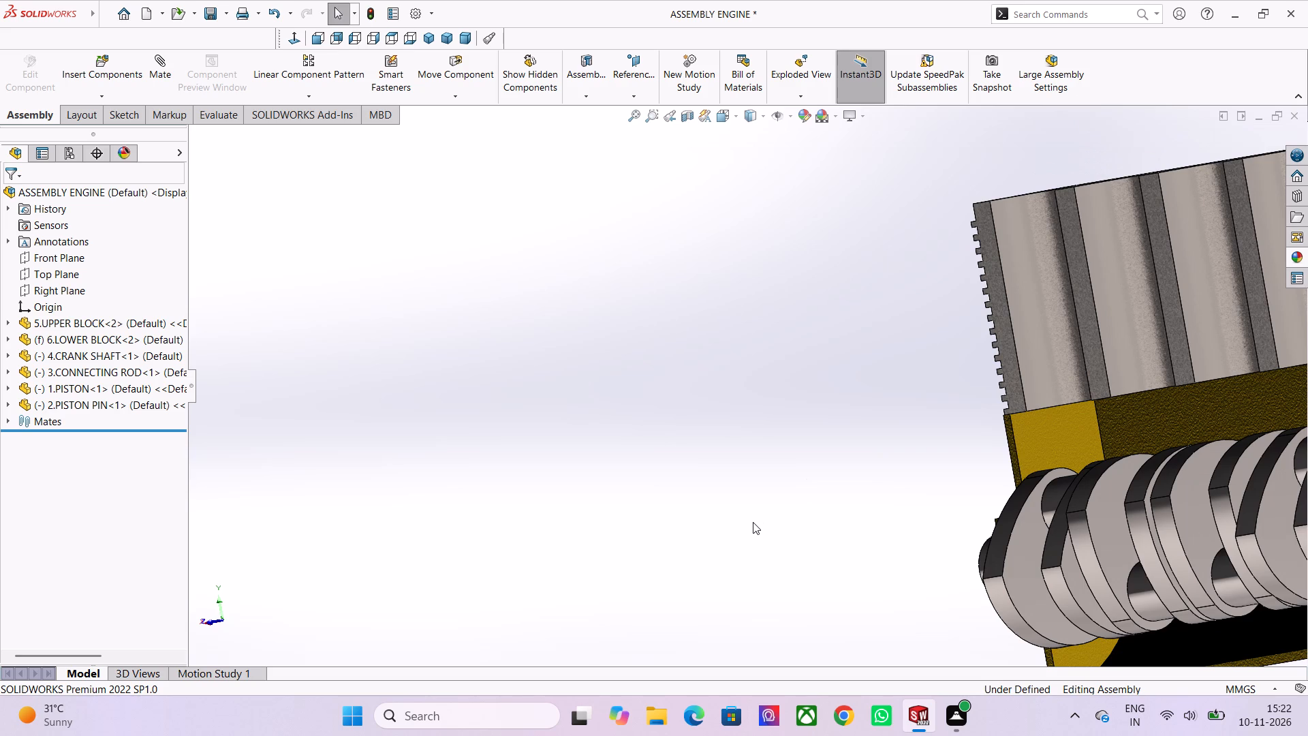
{"action": "scroll", "coordinate": [754, 533], "scroll_direction": "down", "scroll_amount": 1}
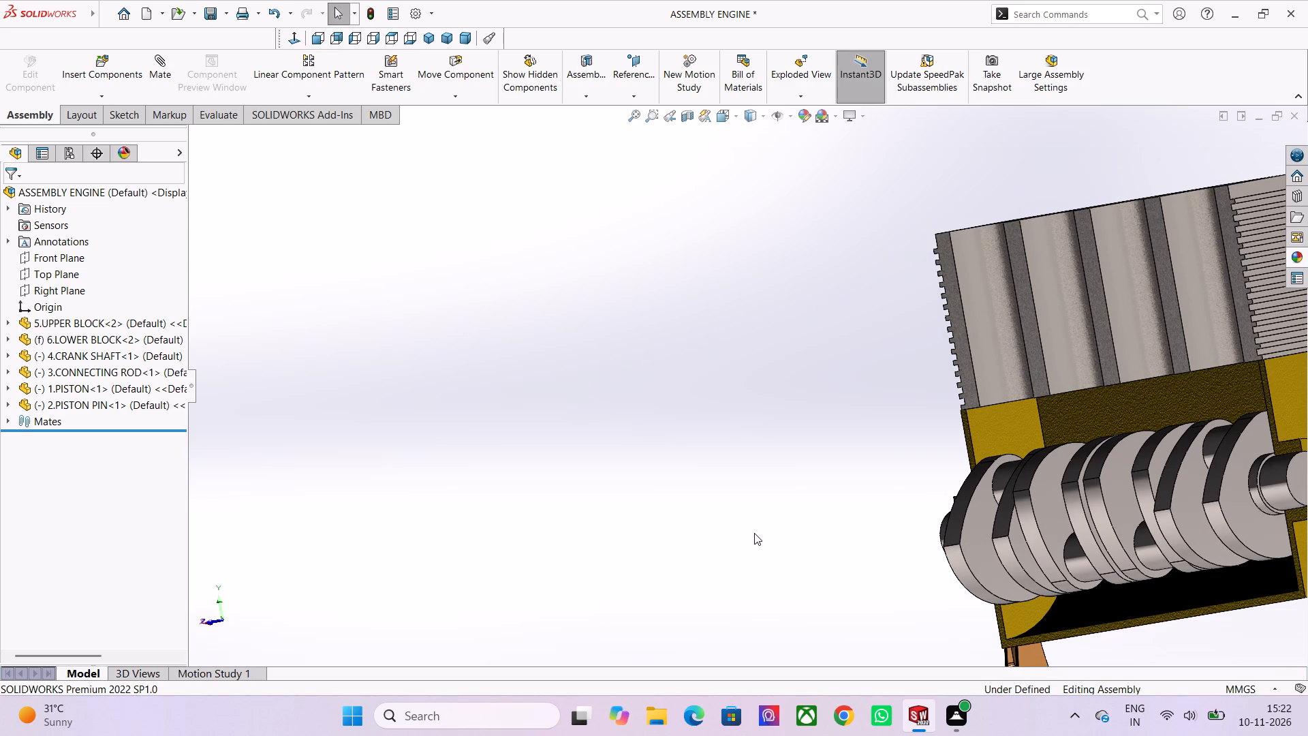
{"action": "scroll", "coordinate": [754, 533], "scroll_direction": "down", "scroll_amount": 1}
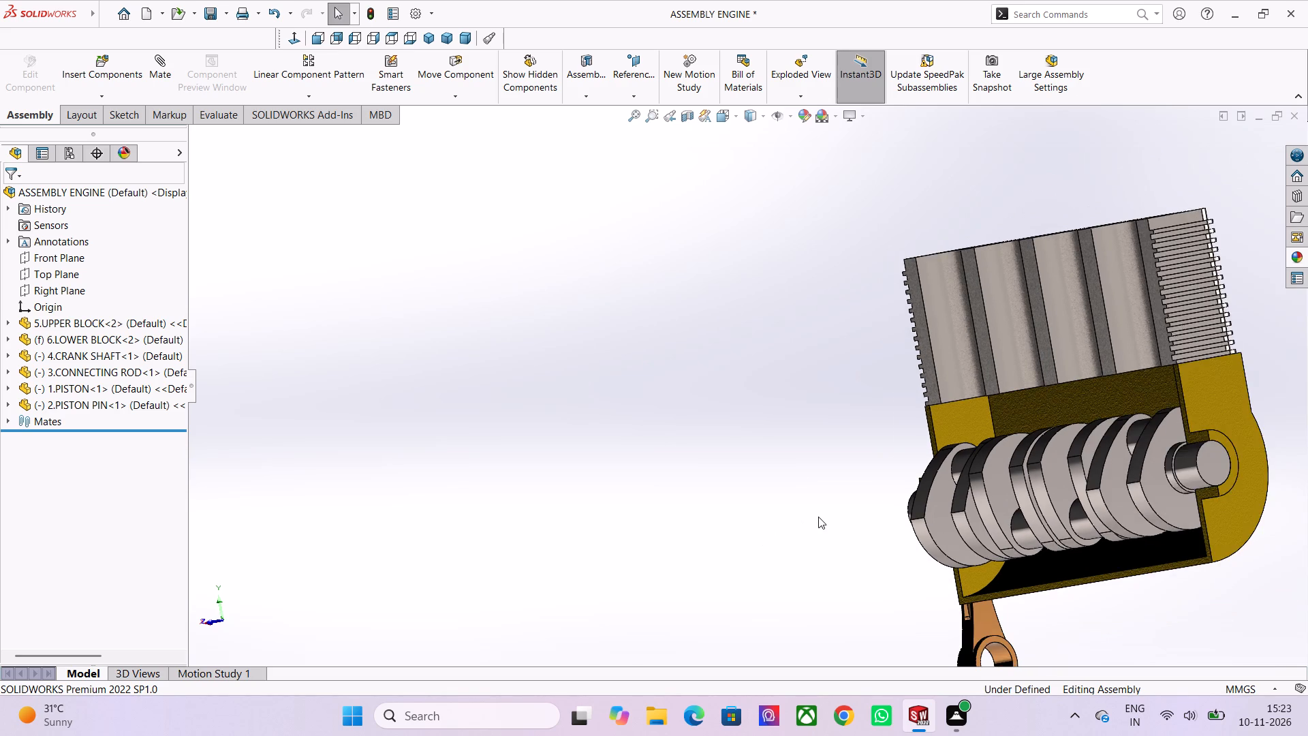
{"action": "scroll", "coordinate": [818, 517], "scroll_direction": "down", "scroll_amount": 1}
{"action": "scroll", "coordinate": [805, 460], "scroll_direction": "down", "scroll_amount": 2}
{"action": "middle_click_drag", "start_coordinate": [749, 427], "coordinate": [792, 437]}
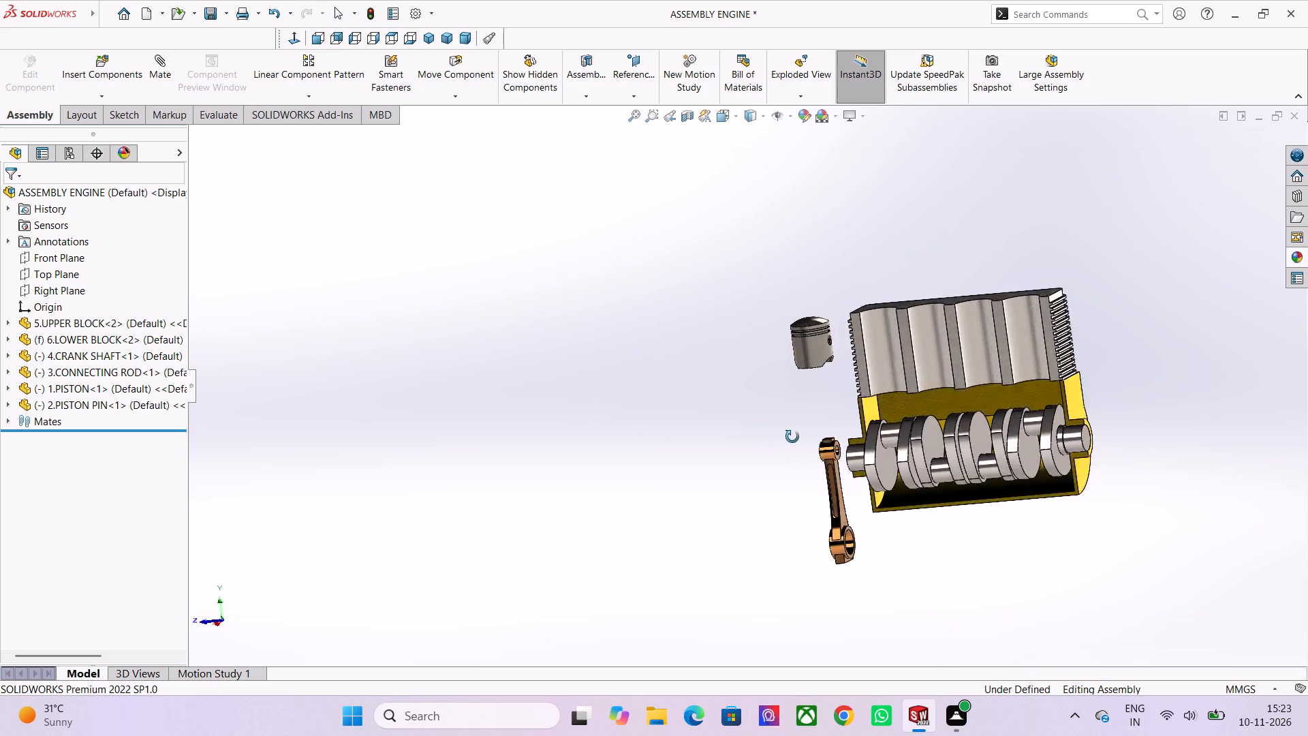
{"action": "middle_click_drag", "start_coordinate": [792, 437], "coordinate": [854, 380]}
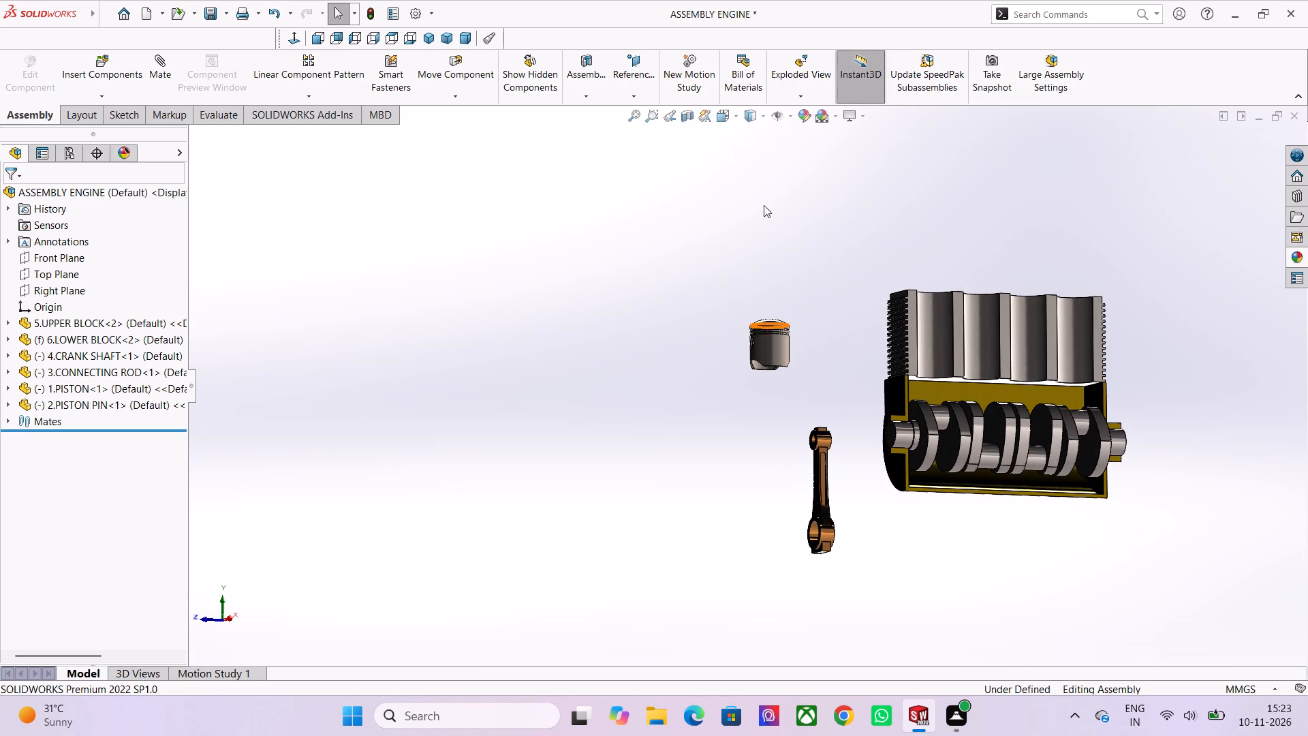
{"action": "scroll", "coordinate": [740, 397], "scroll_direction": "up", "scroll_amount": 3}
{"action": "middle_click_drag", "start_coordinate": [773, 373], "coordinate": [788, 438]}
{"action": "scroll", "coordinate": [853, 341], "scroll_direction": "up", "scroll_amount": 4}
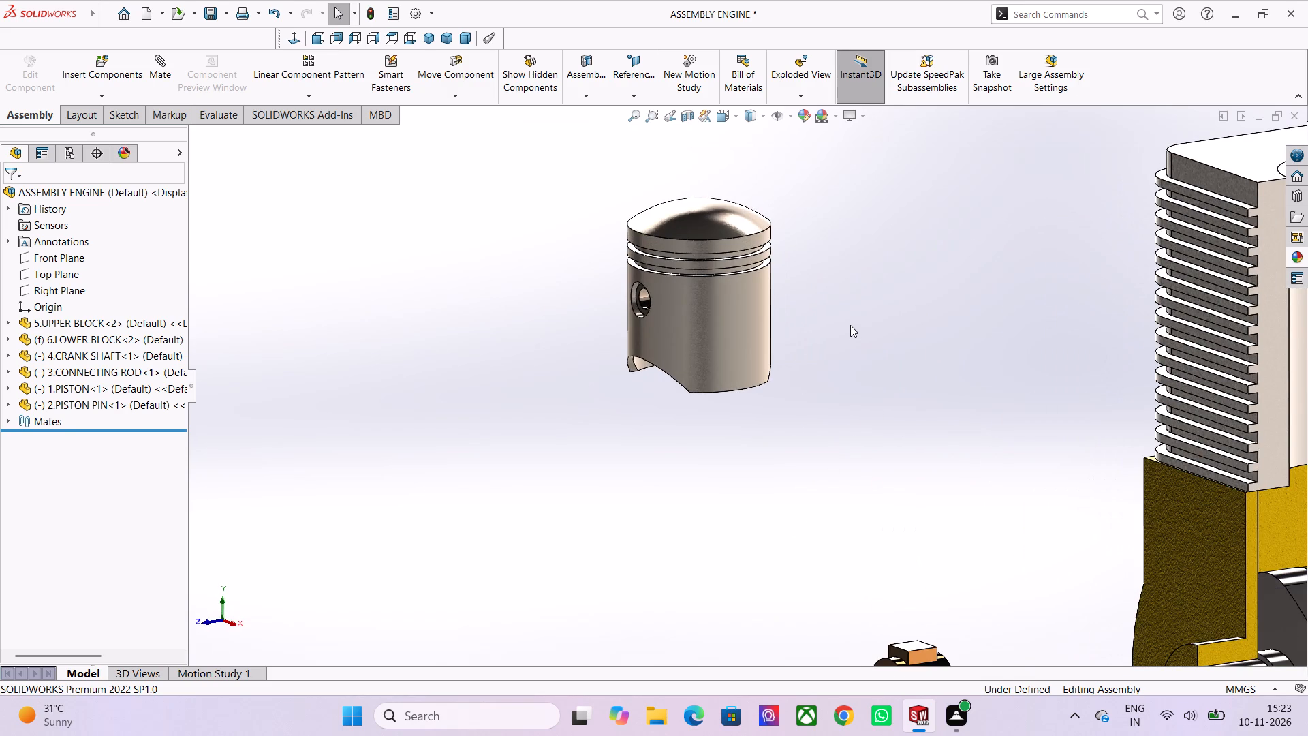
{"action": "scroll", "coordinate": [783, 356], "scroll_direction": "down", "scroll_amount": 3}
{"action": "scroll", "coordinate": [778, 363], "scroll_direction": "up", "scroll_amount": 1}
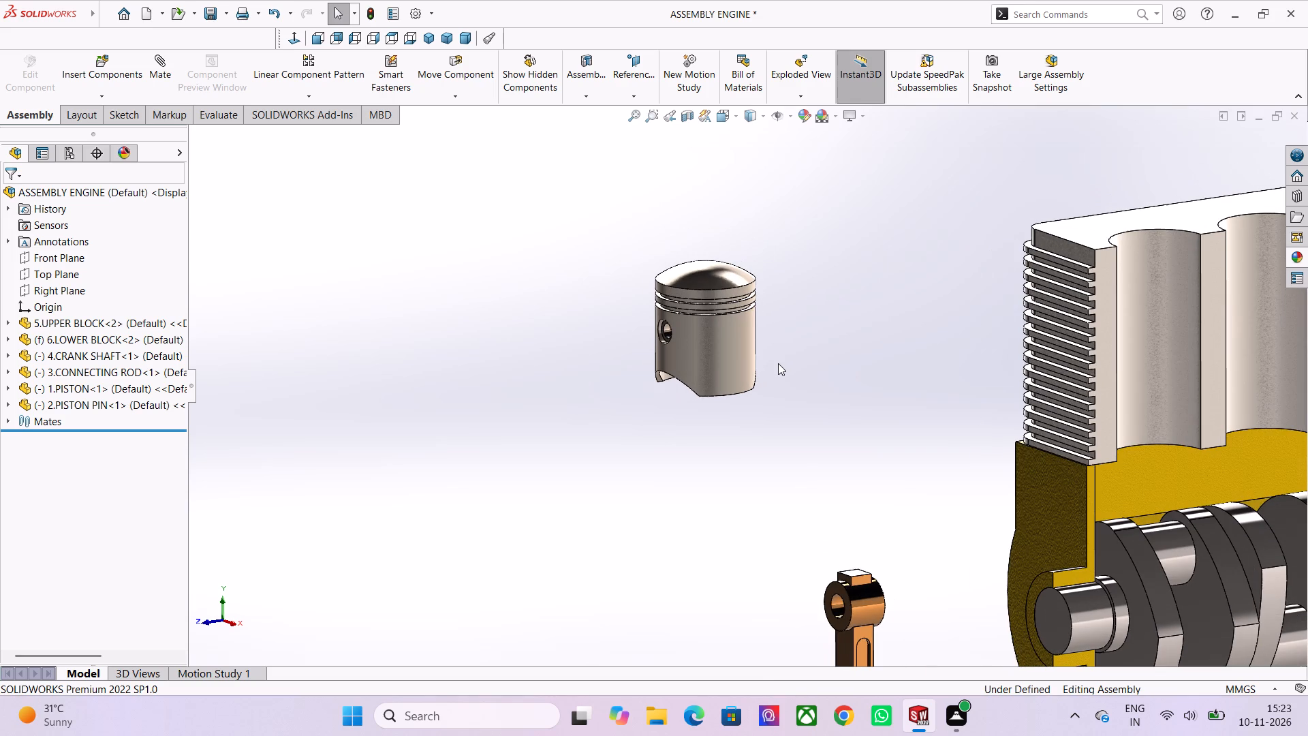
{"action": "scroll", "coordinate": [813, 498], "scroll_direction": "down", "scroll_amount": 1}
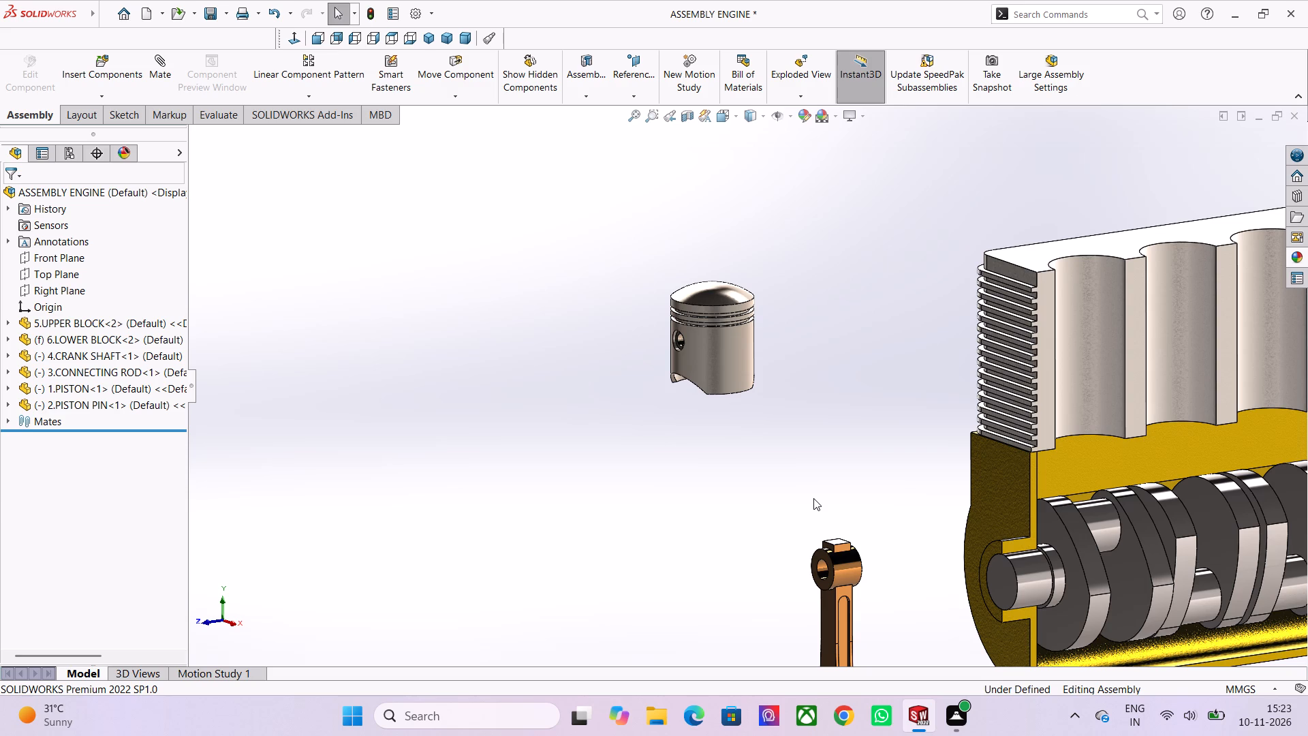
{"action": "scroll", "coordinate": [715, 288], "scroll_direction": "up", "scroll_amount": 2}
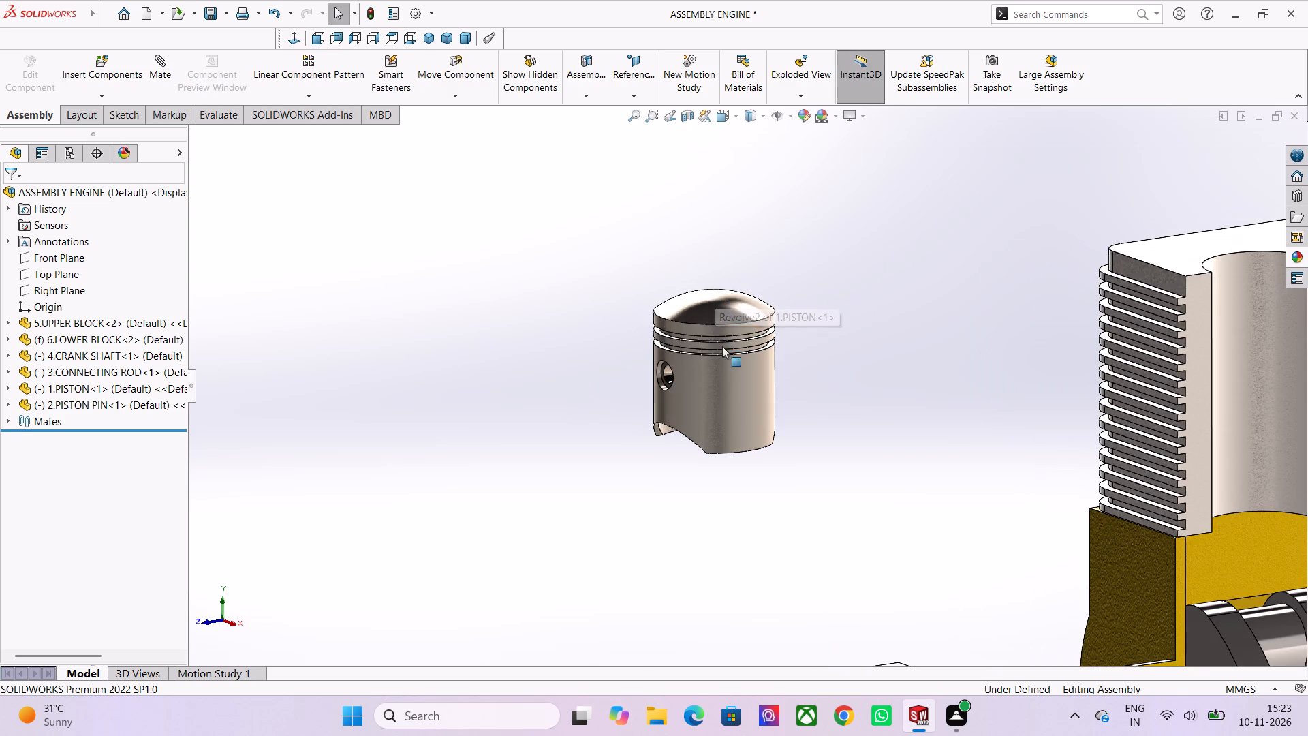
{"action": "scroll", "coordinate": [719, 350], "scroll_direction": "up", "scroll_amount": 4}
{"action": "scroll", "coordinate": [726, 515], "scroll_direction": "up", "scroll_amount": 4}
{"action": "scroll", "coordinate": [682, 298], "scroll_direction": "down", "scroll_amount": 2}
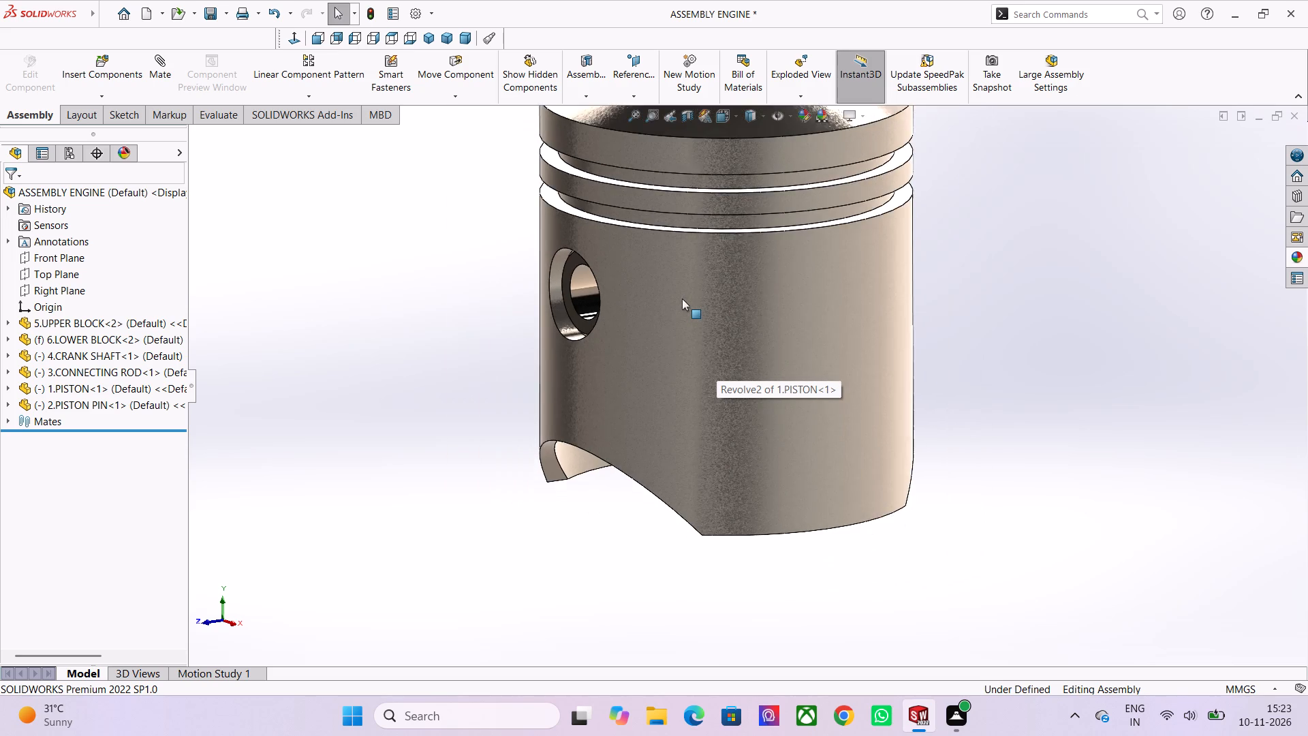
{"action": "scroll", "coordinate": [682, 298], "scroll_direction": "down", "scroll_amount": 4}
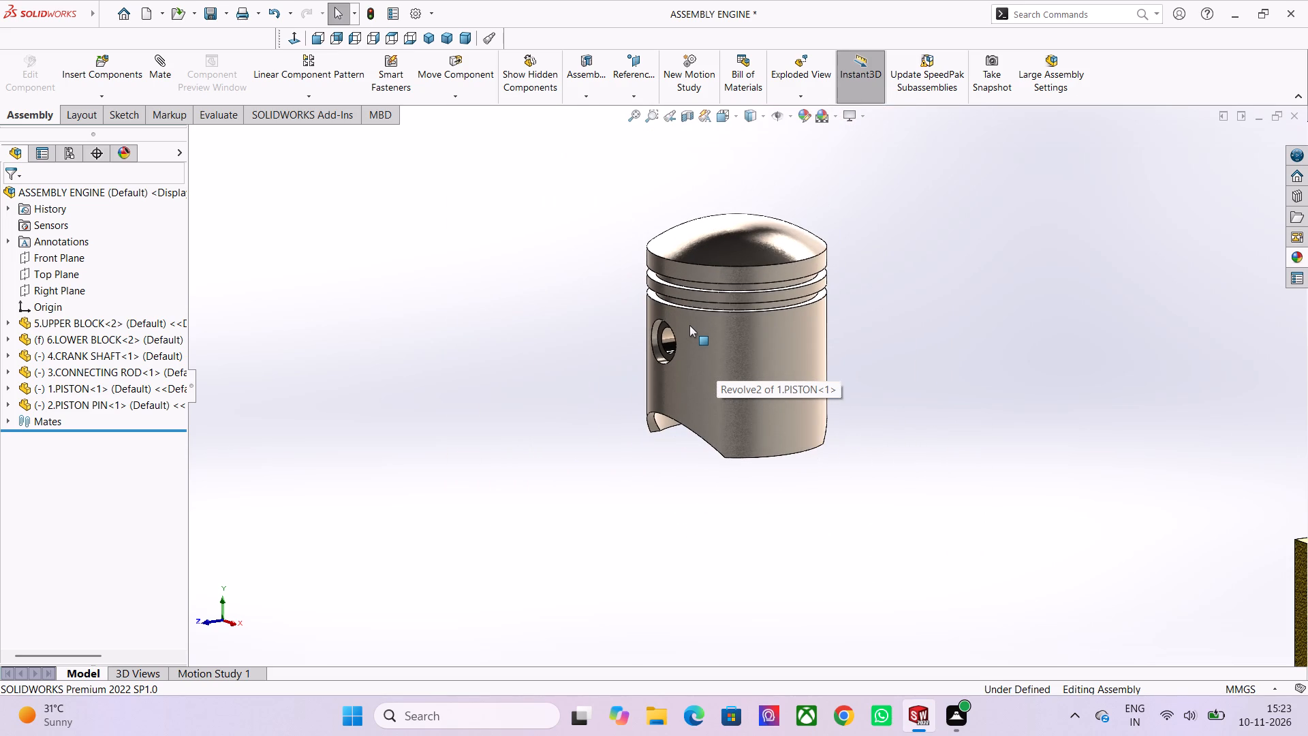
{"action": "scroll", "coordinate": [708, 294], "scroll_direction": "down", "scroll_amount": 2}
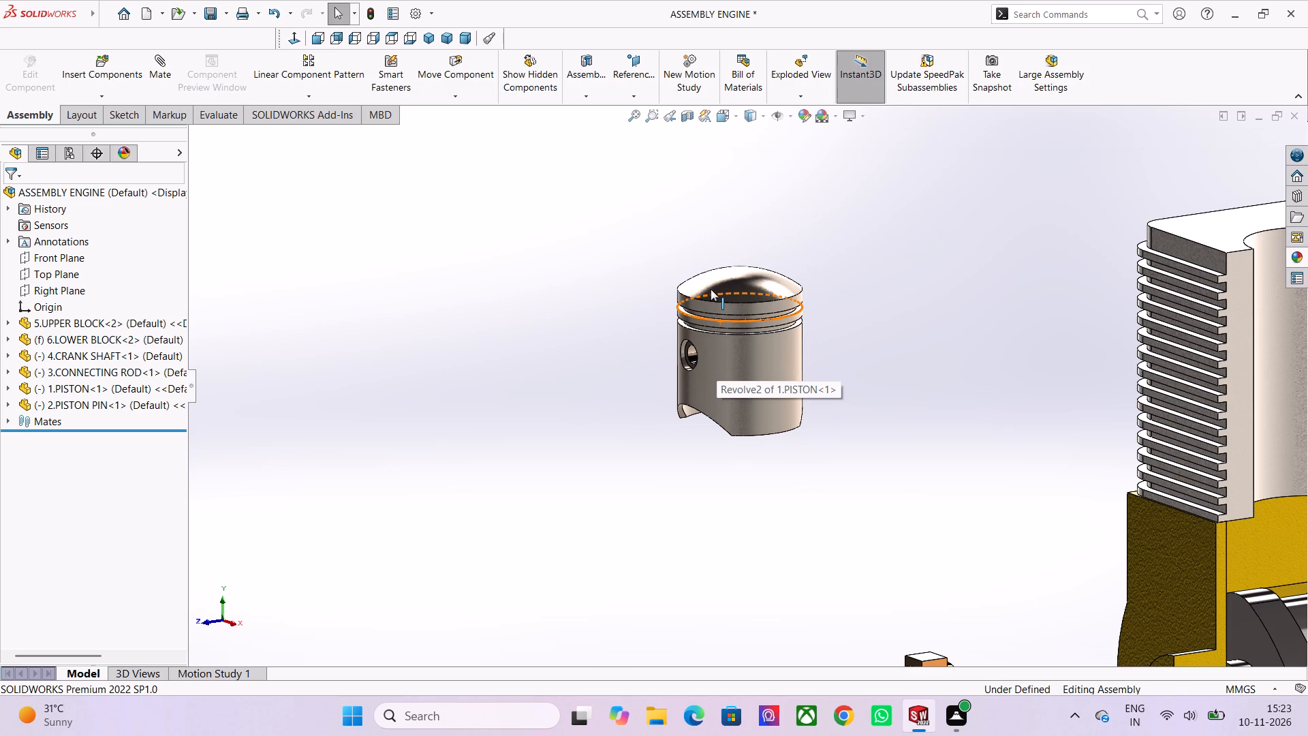
Examine the piston up close, and the upper block's cylinder bores in relation to the crankshaft in the lower block.
{"action": "scroll", "coordinate": [783, 380], "scroll_direction": "up", "scroll_amount": 5}
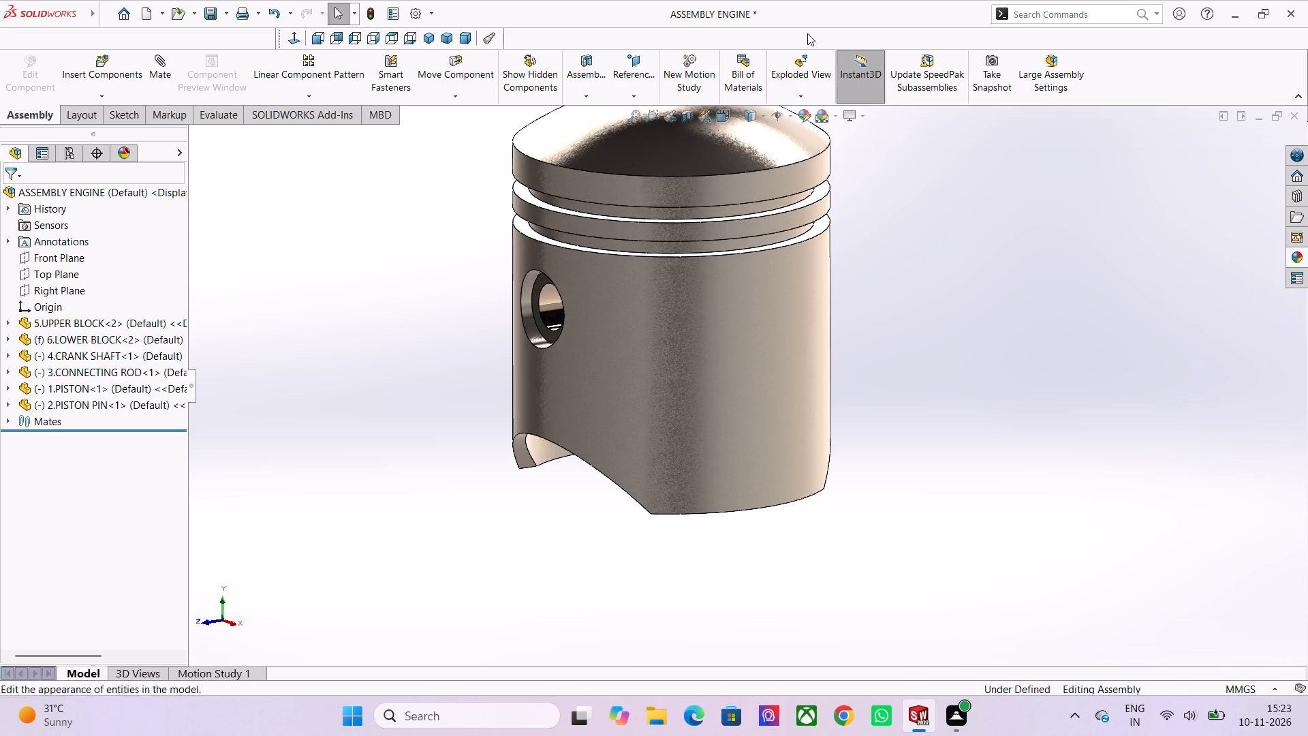
{"action": "scroll", "coordinate": [768, 107], "scroll_direction": "down", "scroll_amount": 2}
{"action": "scroll", "coordinate": [773, 211], "scroll_direction": "down", "scroll_amount": 3}
{"action": "scroll", "coordinate": [899, 301], "scroll_direction": "down", "scroll_amount": 7}
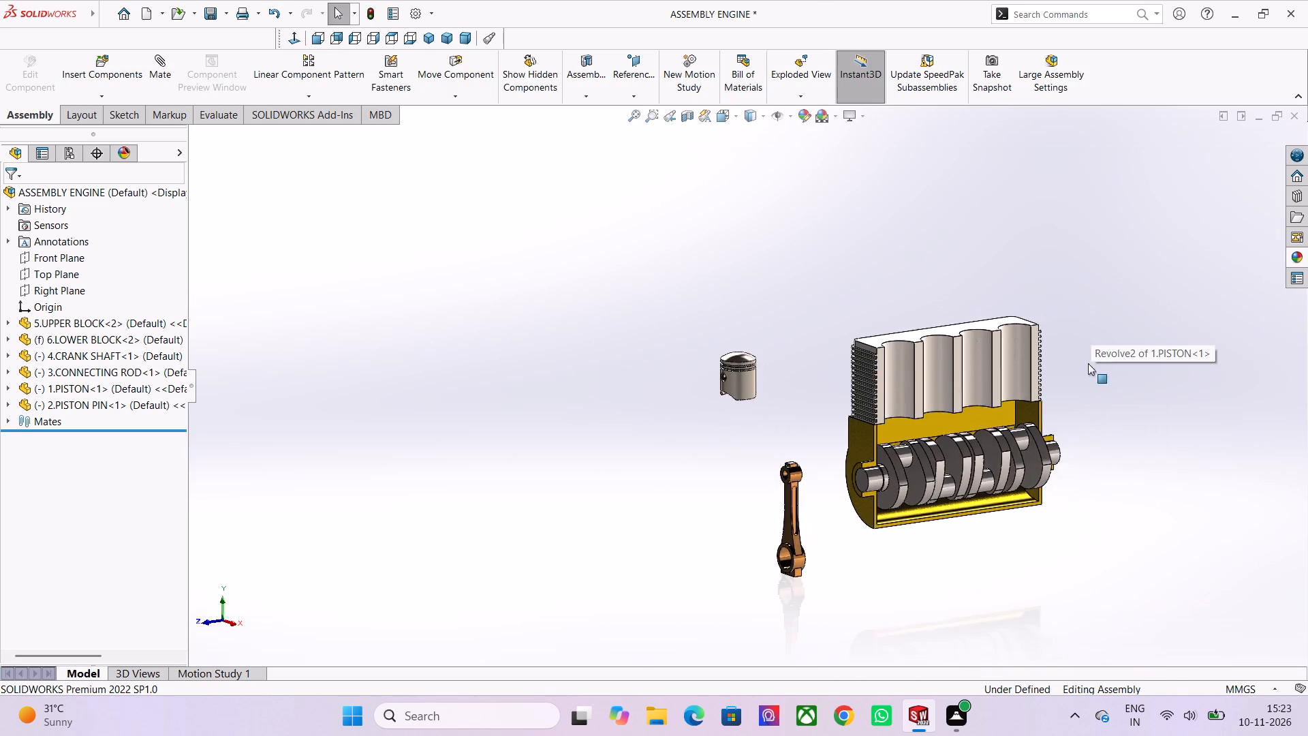
{"action": "scroll", "coordinate": [1002, 450], "scroll_direction": "up", "scroll_amount": 5}
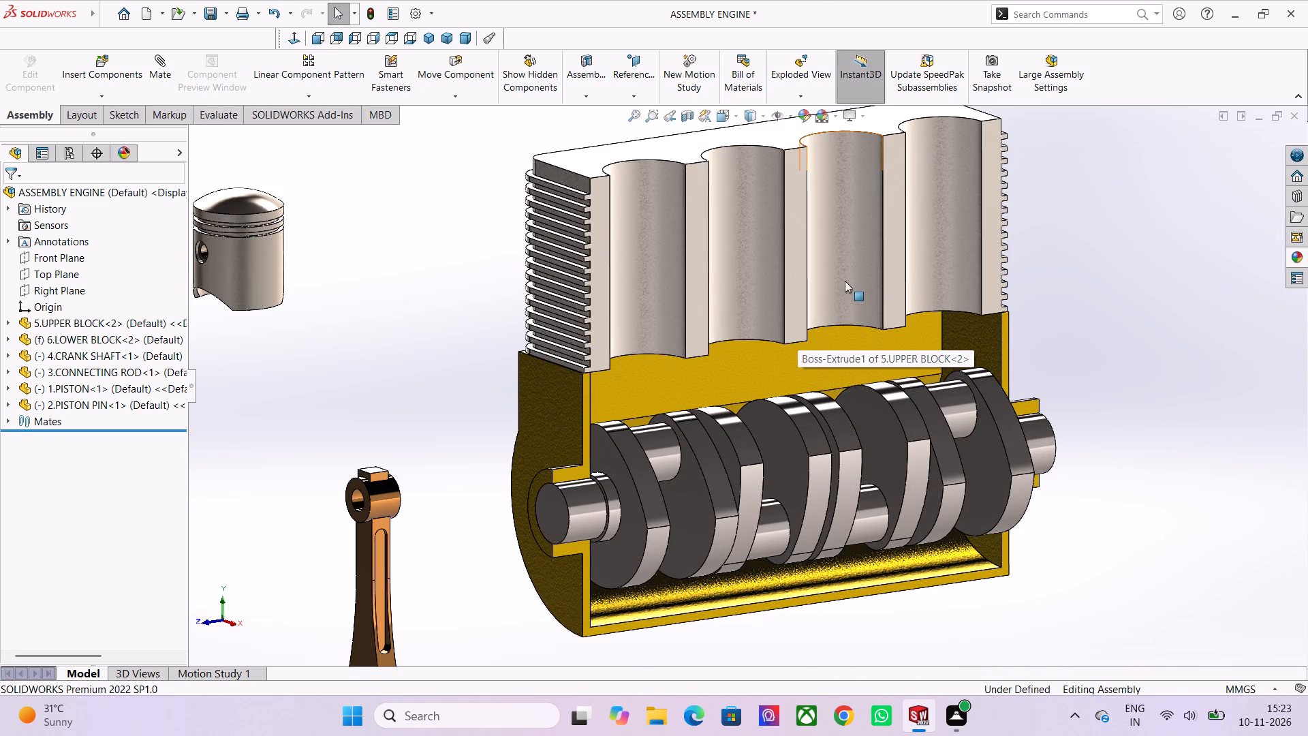
{"action": "scroll", "coordinate": [858, 250], "scroll_direction": "down", "scroll_amount": 2}
{"action": "scroll", "coordinate": [820, 283], "scroll_direction": "up", "scroll_amount": 3}
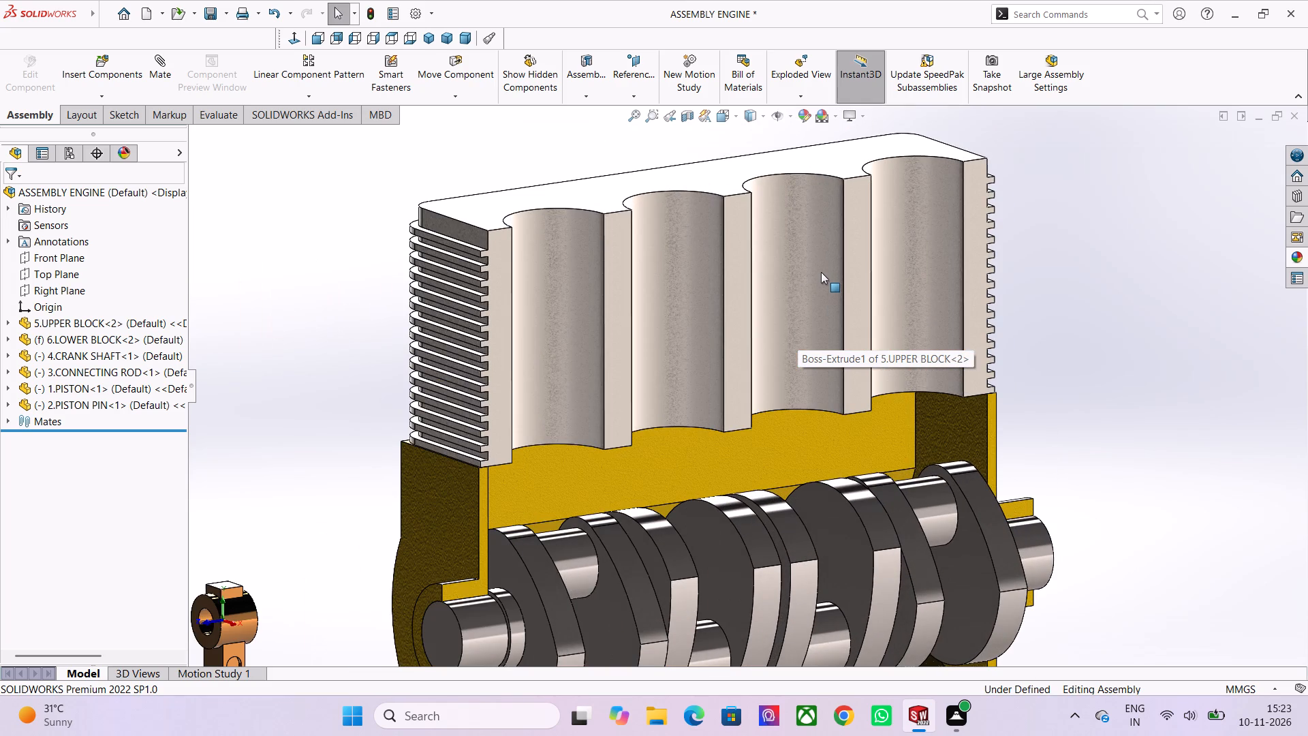
{"action": "scroll", "coordinate": [821, 272], "scroll_direction": "down", "scroll_amount": 3}
{"action": "scroll", "coordinate": [627, 405], "scroll_direction": "down", "scroll_amount": 2}
{"action": "scroll", "coordinate": [708, 271], "scroll_direction": "up", "scroll_amount": 2}
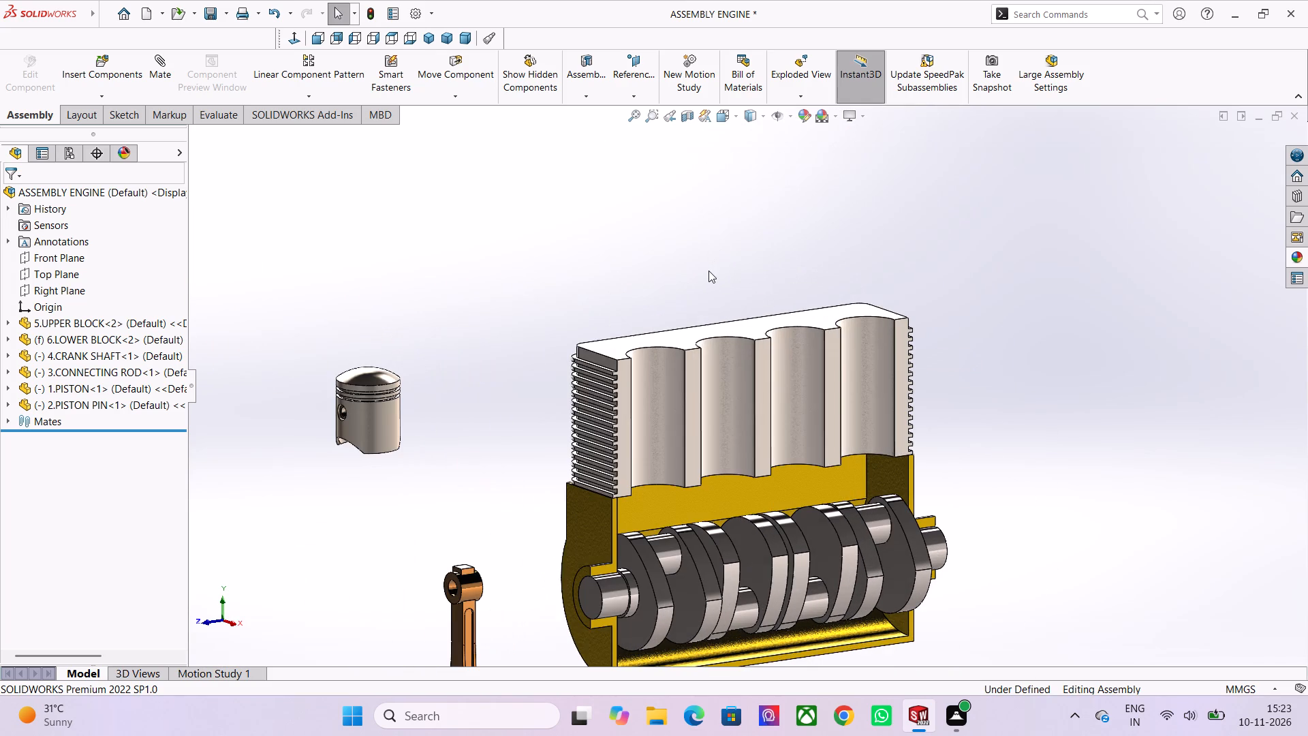
{"action": "scroll", "coordinate": [714, 242], "scroll_direction": "down", "scroll_amount": 1}
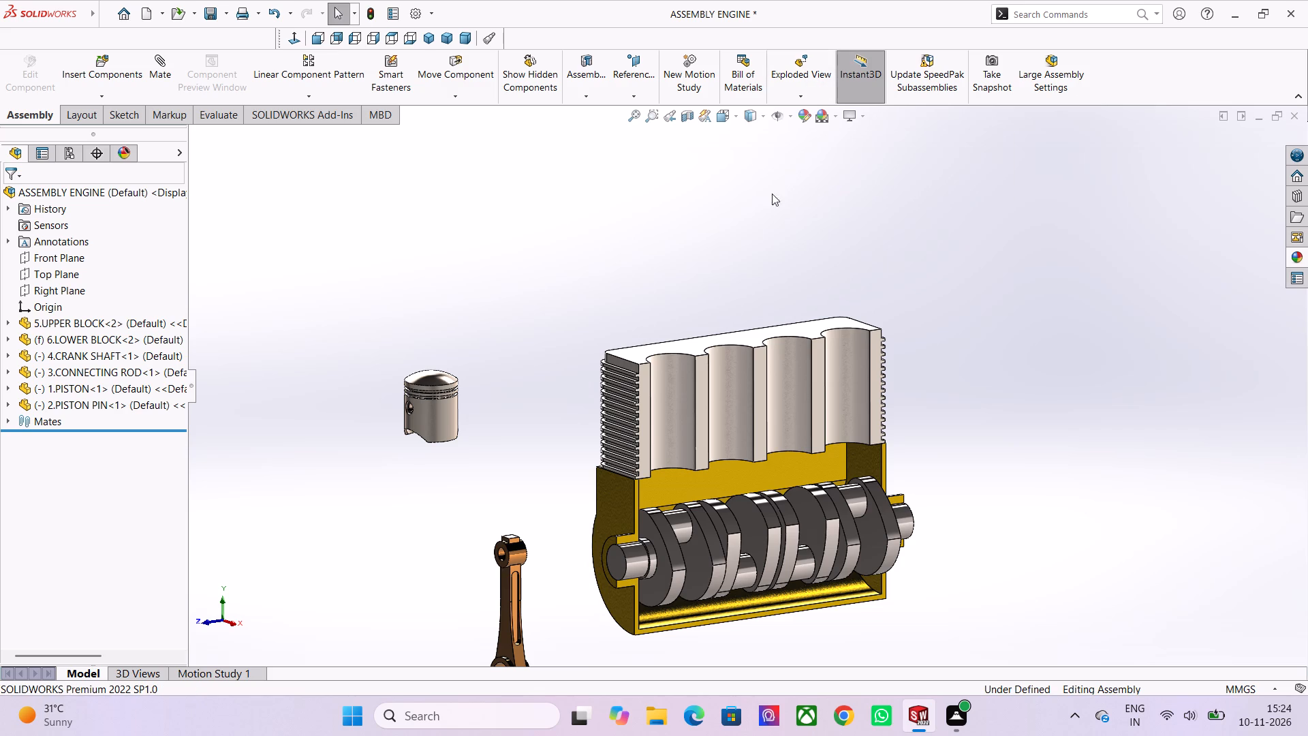
{"action": "scroll", "coordinate": [700, 361], "scroll_direction": "up", "scroll_amount": 4}
{"action": "scroll", "coordinate": [544, 370], "scroll_direction": "down", "scroll_amount": 2}
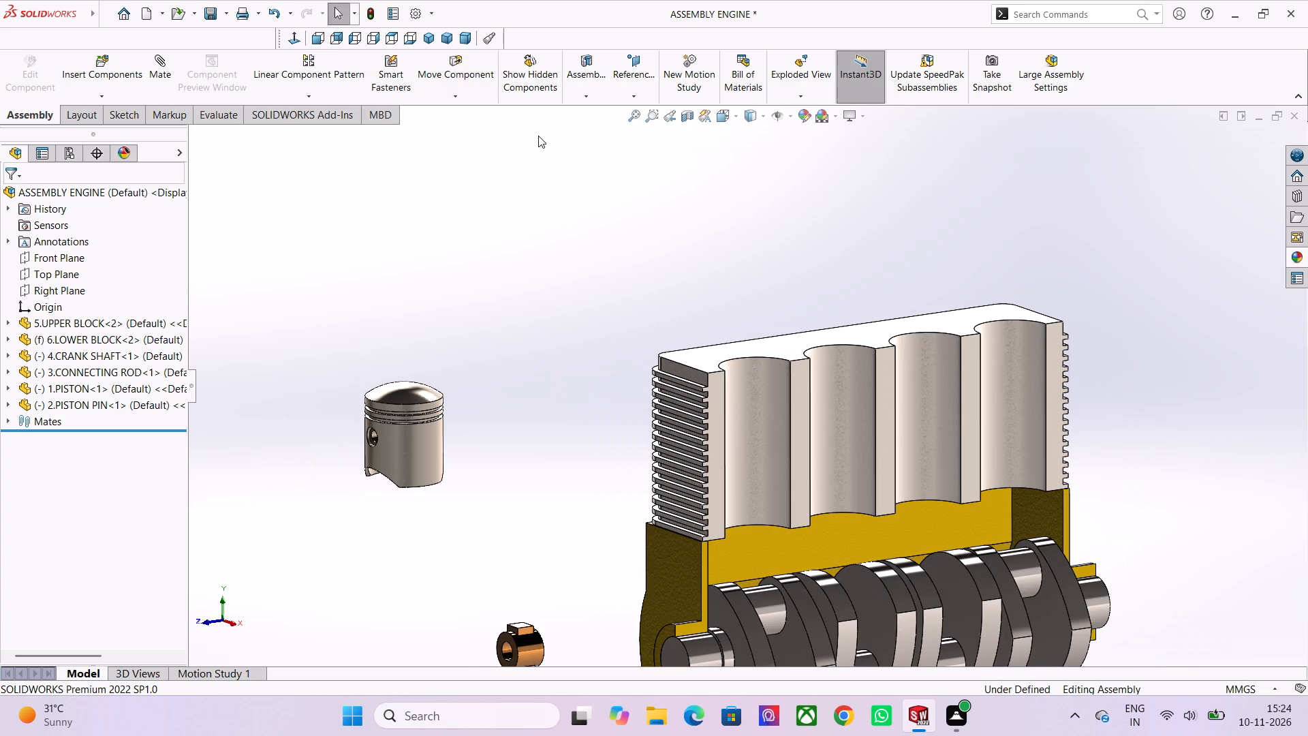
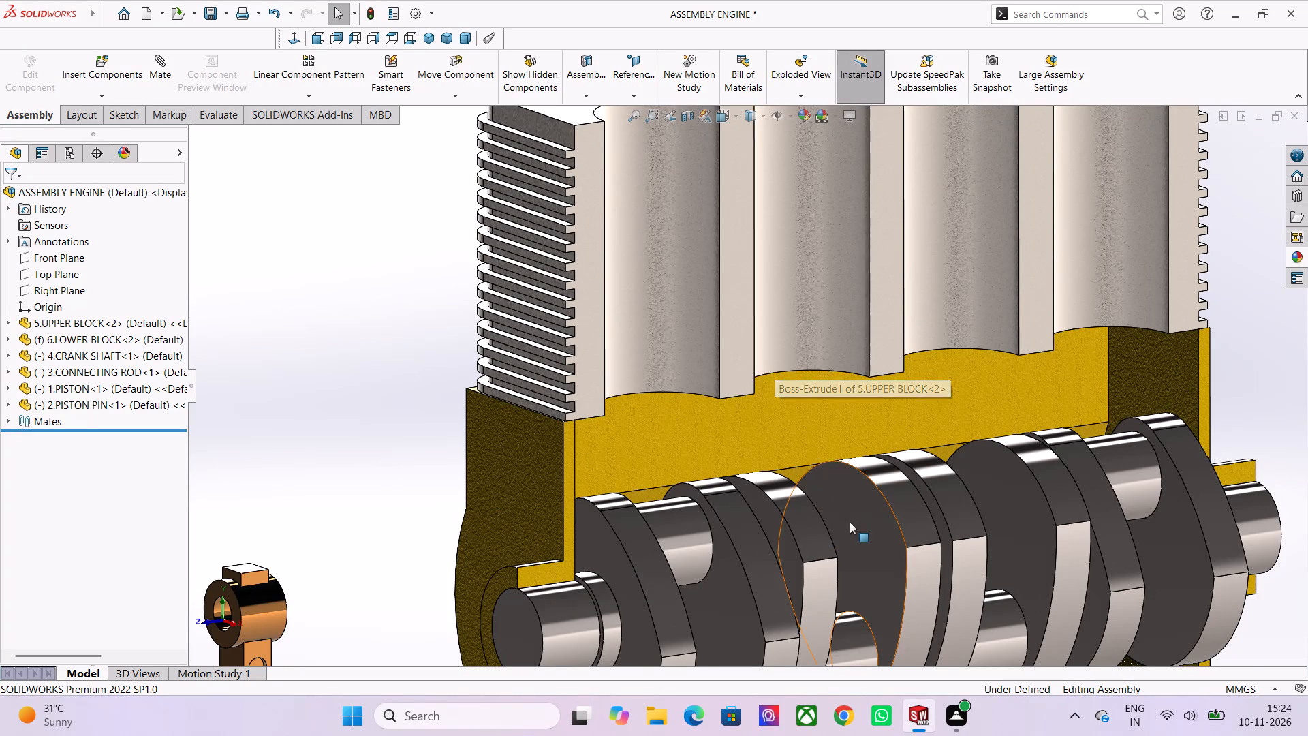
Examine the whole engine assembly, comparing the separate piston and connecting rod with the sectioned cylinder blocks and crankshaft.
{"action": "scroll", "coordinate": [850, 522], "scroll_direction": "down", "scroll_amount": 2}
{"action": "scroll", "coordinate": [908, 495], "scroll_direction": "down", "scroll_amount": 1}
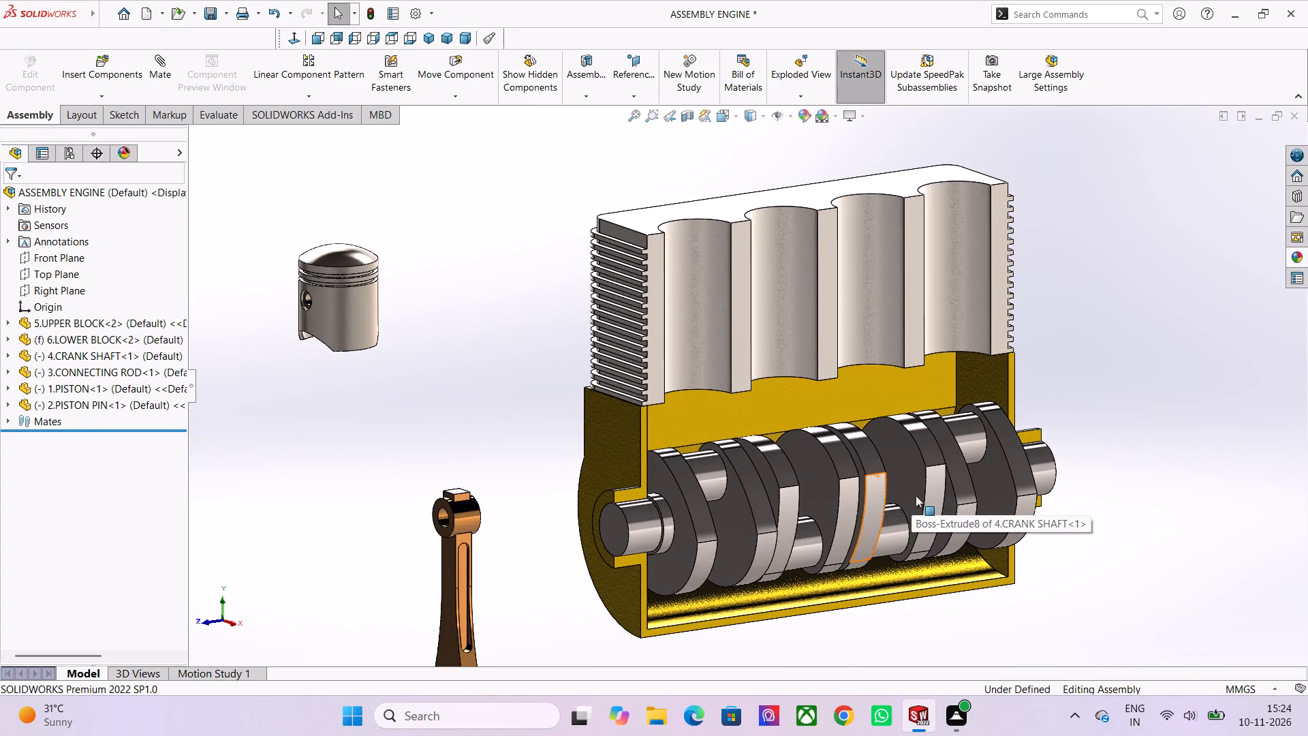
{"action": "scroll", "coordinate": [916, 495], "scroll_direction": "down", "scroll_amount": 2}
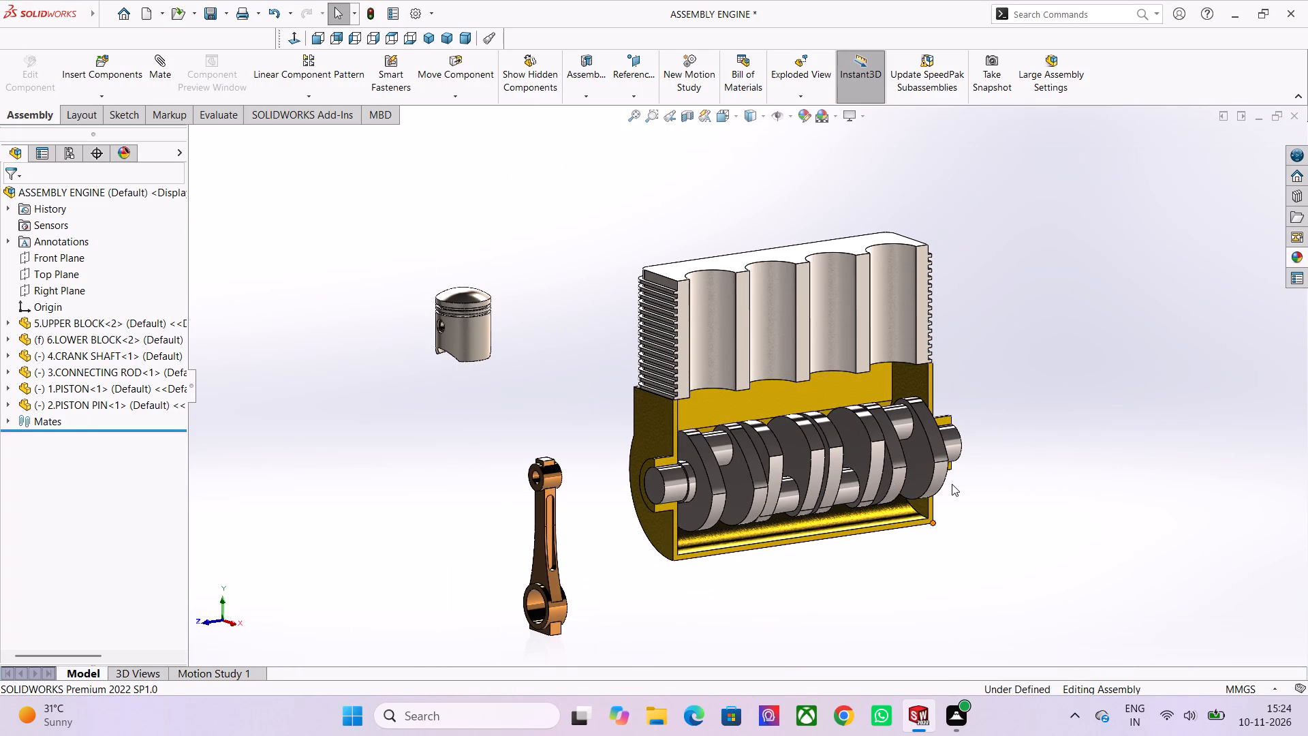
{"action": "scroll", "coordinate": [951, 503], "scroll_direction": "down", "scroll_amount": 1}
{"action": "scroll", "coordinate": [884, 634], "scroll_direction": "down", "scroll_amount": 1}
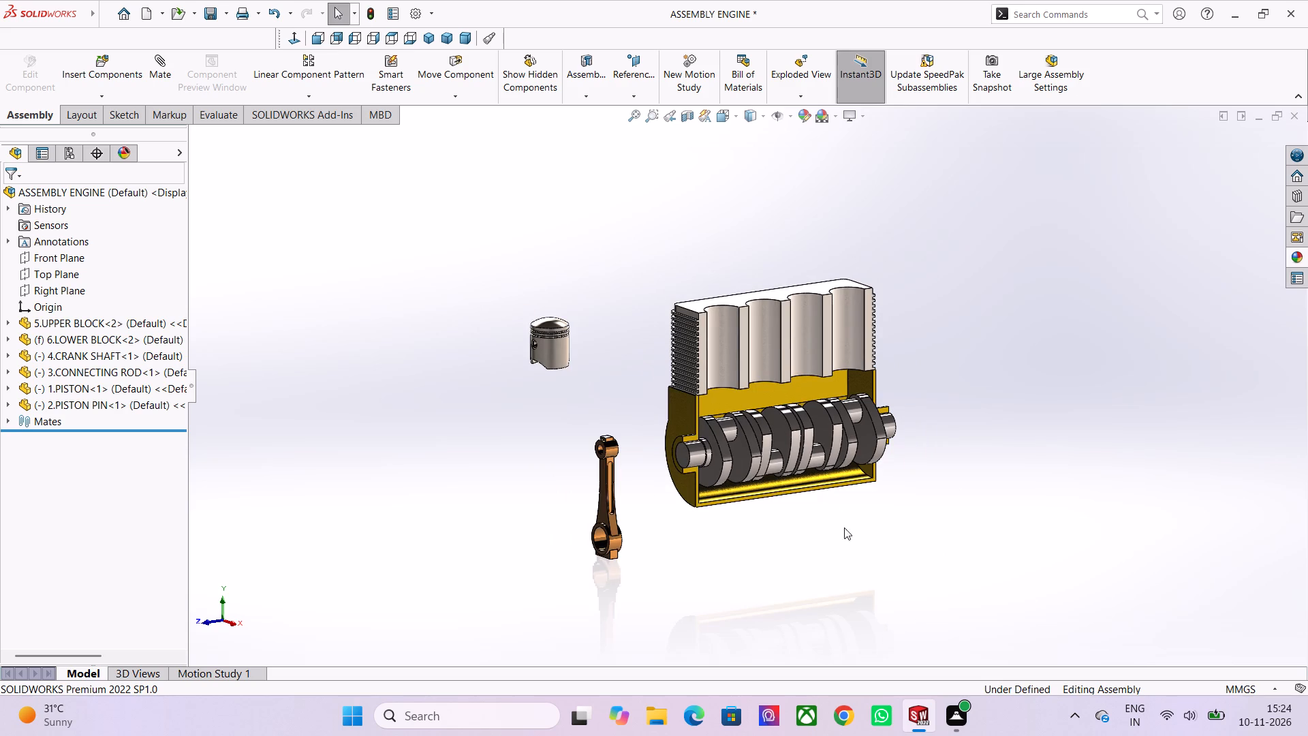
{"action": "scroll", "coordinate": [656, 408], "scroll_direction": "up", "scroll_amount": 3}
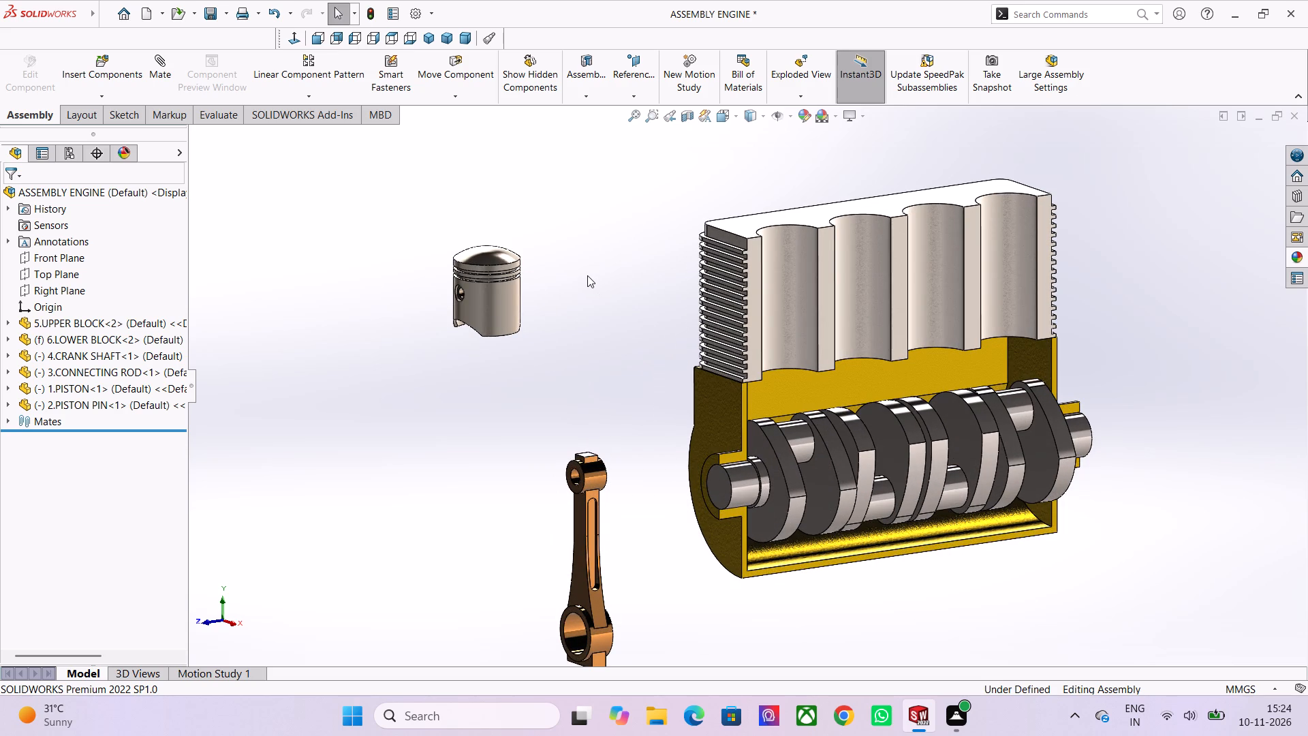
{"action": "scroll", "coordinate": [619, 449], "scroll_direction": "down", "scroll_amount": 1}
{"action": "scroll", "coordinate": [692, 301], "scroll_direction": "up", "scroll_amount": 2}
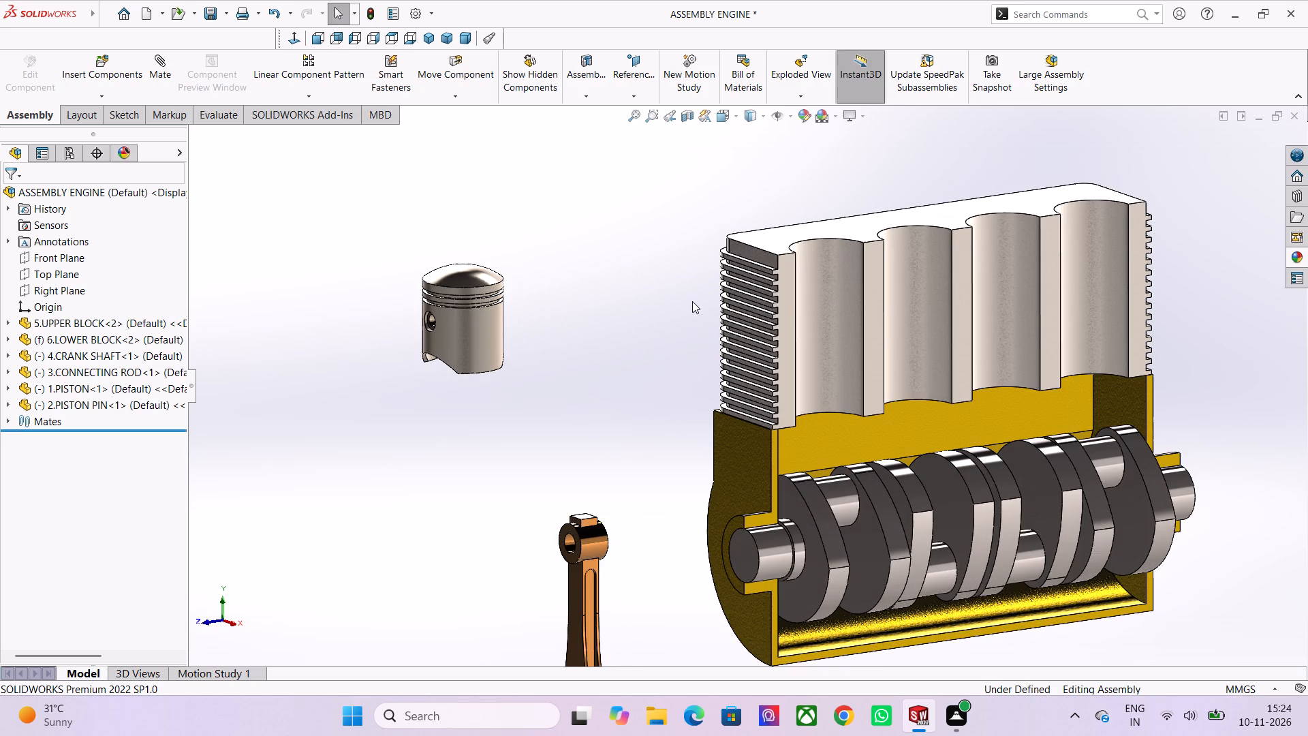
{"action": "scroll", "coordinate": [738, 523], "scroll_direction": "down", "scroll_amount": 1}
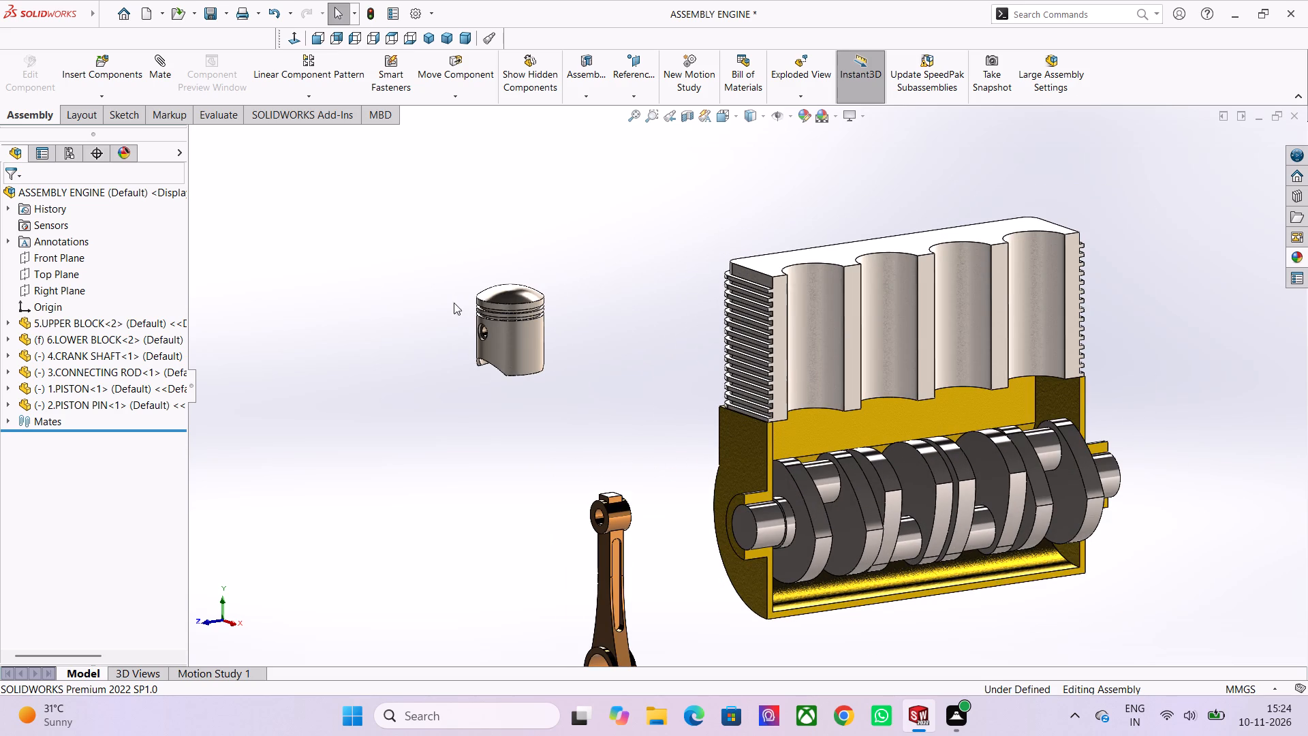
{"action": "scroll", "coordinate": [467, 301], "scroll_direction": "up", "scroll_amount": 2}
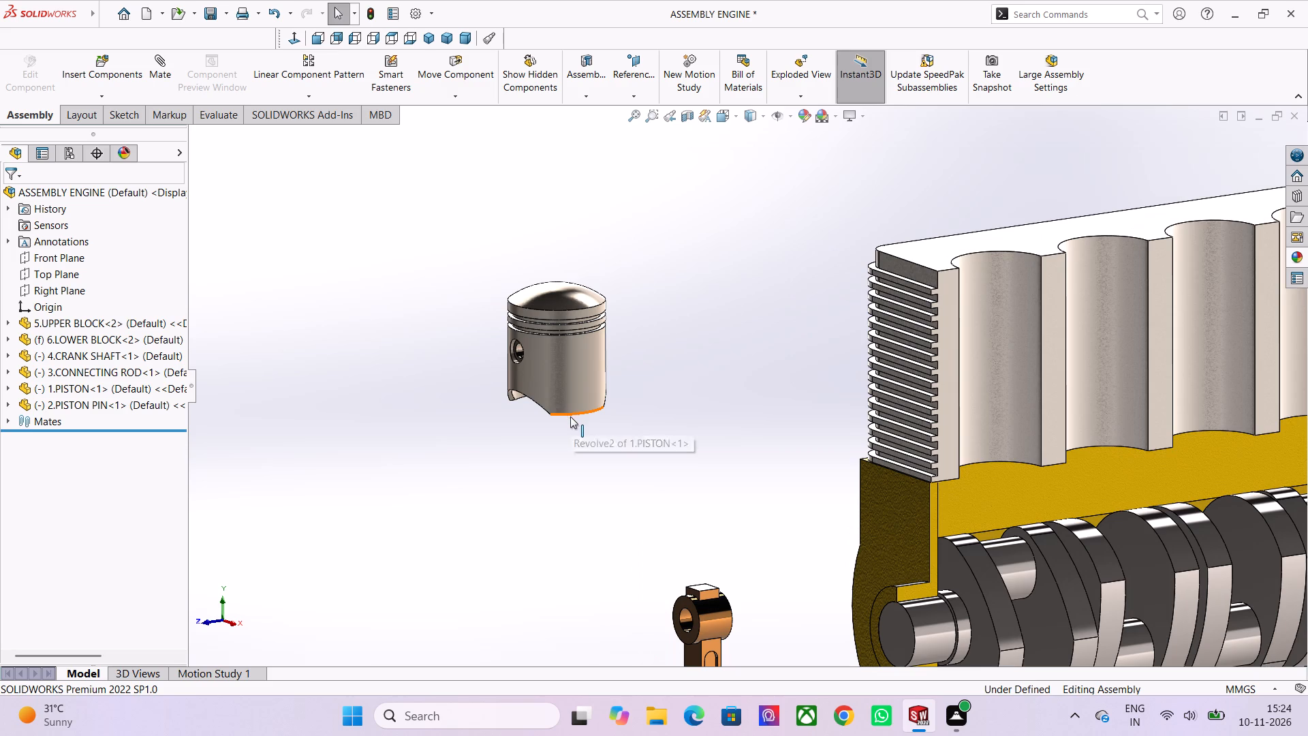
{"action": "scroll", "coordinate": [583, 448], "scroll_direction": "down", "scroll_amount": 1}
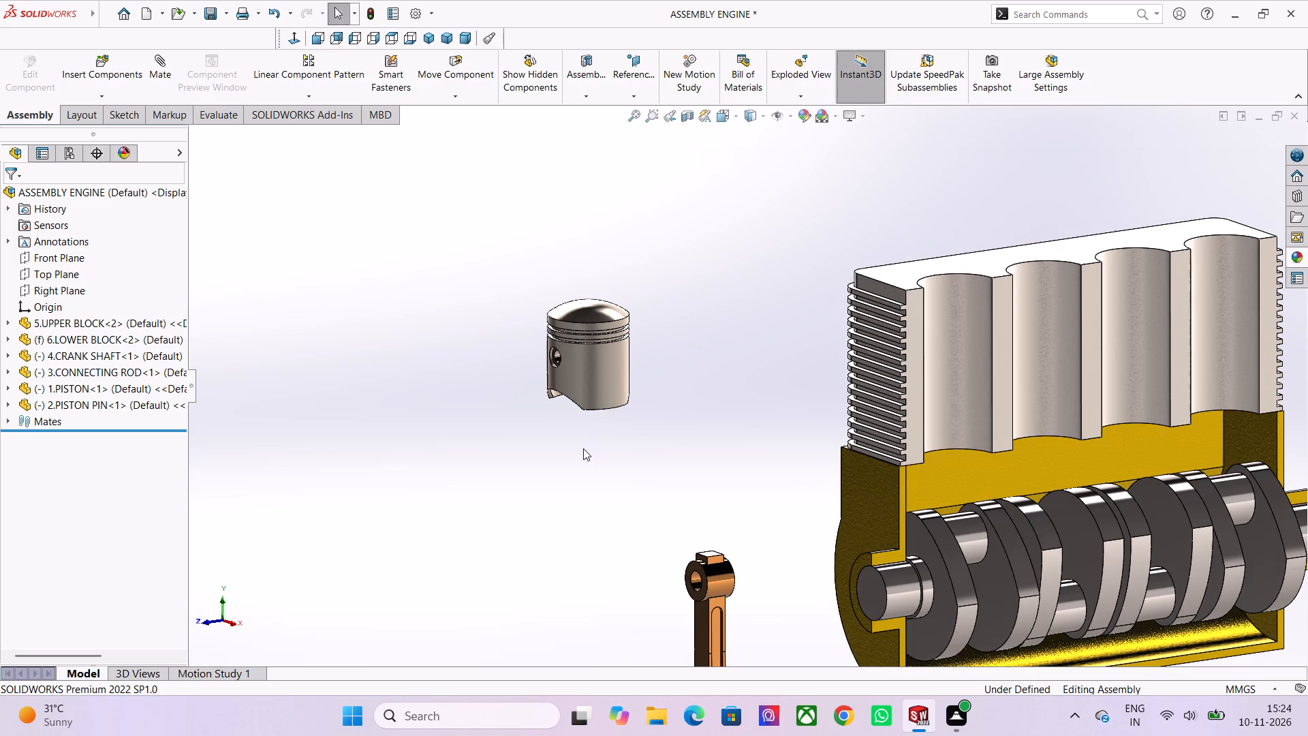
{"action": "scroll", "coordinate": [583, 448], "scroll_direction": "down", "scroll_amount": 2}
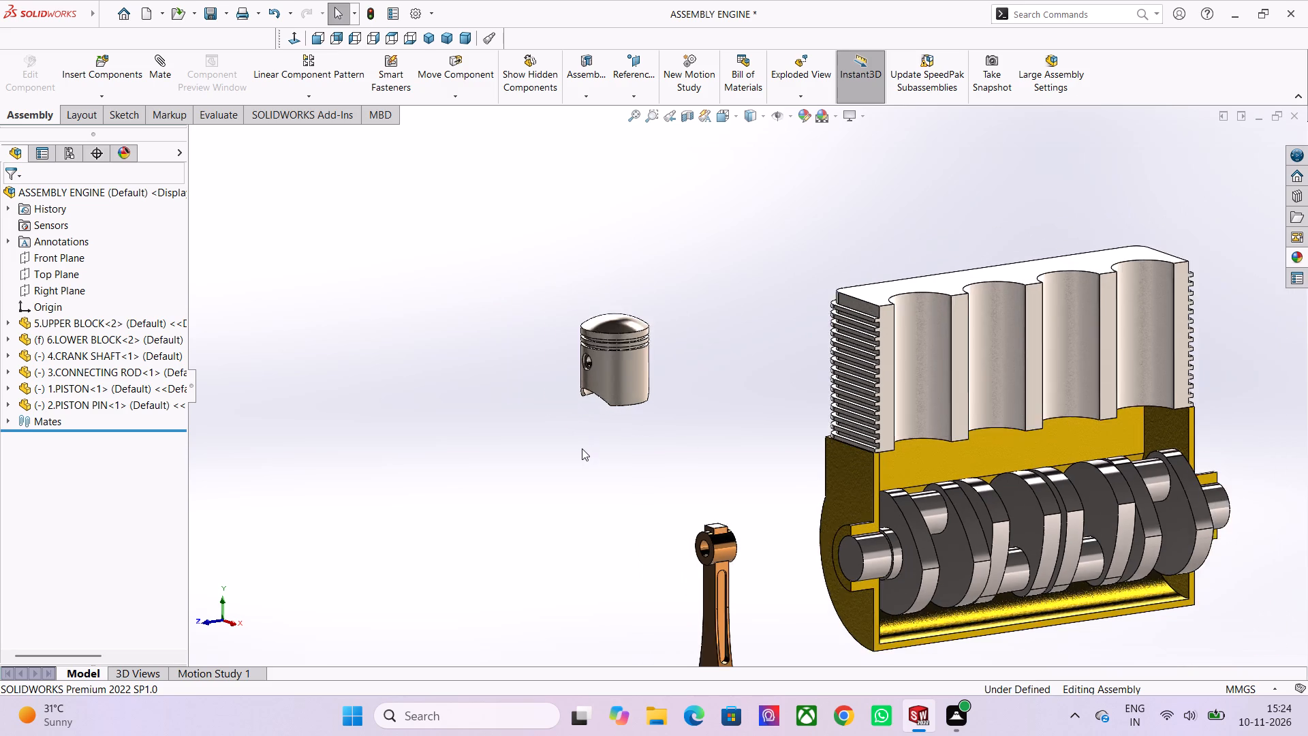
Examine the piston up close, including its domed crown, ring grooves, skirt and pin hole.
{"action": "scroll", "coordinate": [659, 382], "scroll_direction": "up", "scroll_amount": 3}
{"action": "scroll", "coordinate": [696, 331], "scroll_direction": "up", "scroll_amount": 2}
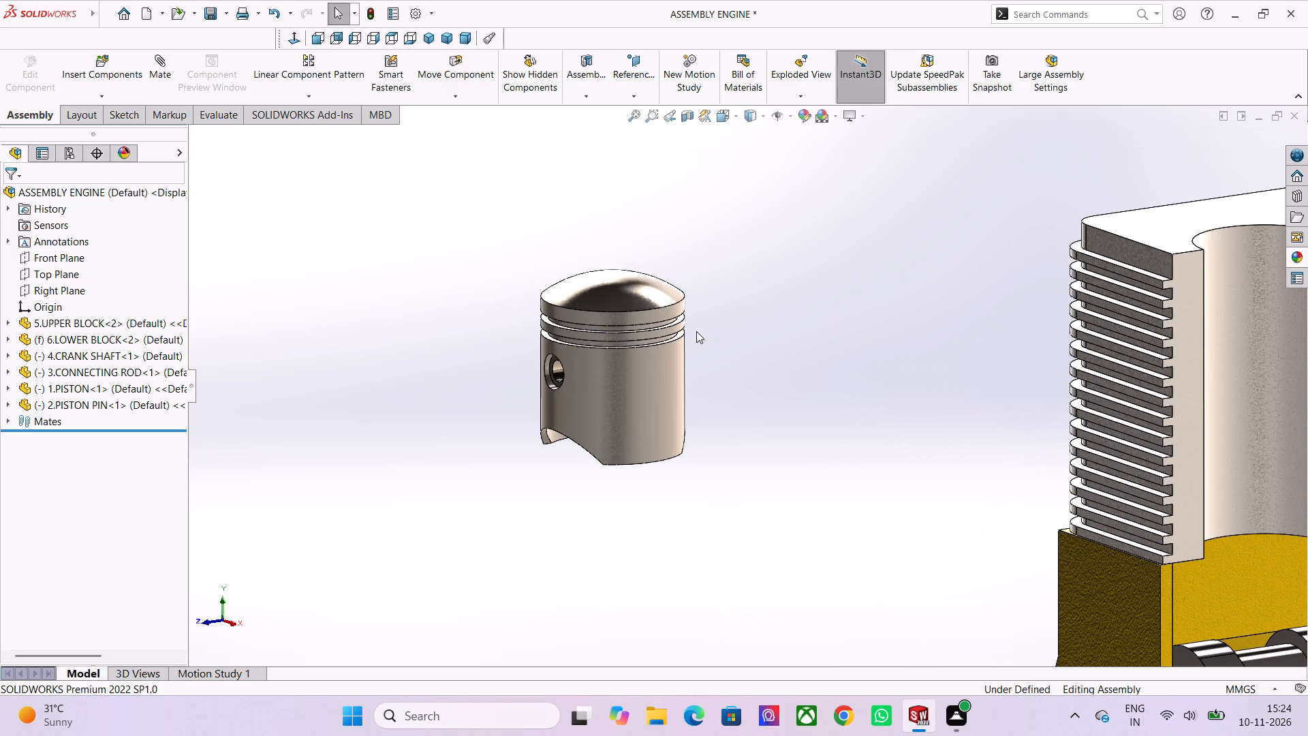
{"action": "scroll", "coordinate": [697, 332], "scroll_direction": "down", "scroll_amount": 1}
{"action": "scroll", "coordinate": [702, 407], "scroll_direction": "down", "scroll_amount": 1}
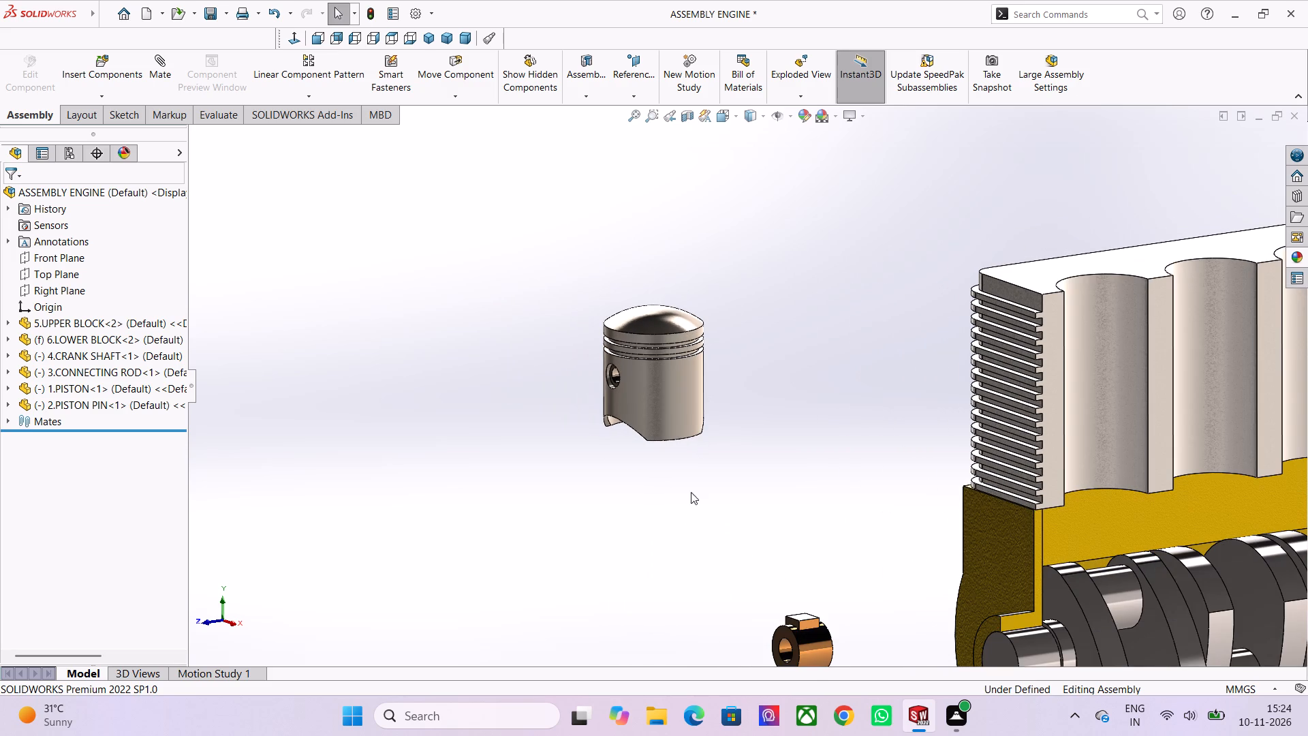
{"action": "scroll", "coordinate": [685, 512], "scroll_direction": "down", "scroll_amount": 1}
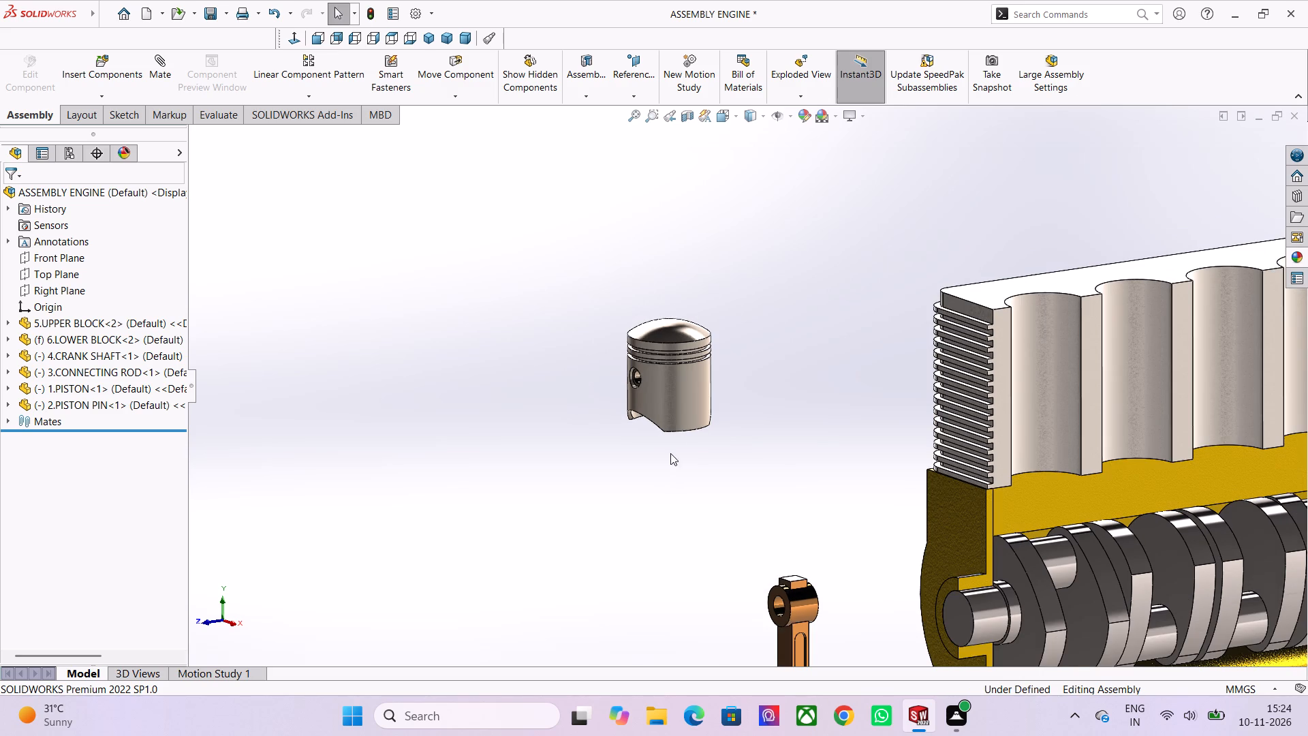
{"action": "scroll", "coordinate": [671, 438], "scroll_direction": "up", "scroll_amount": 3}
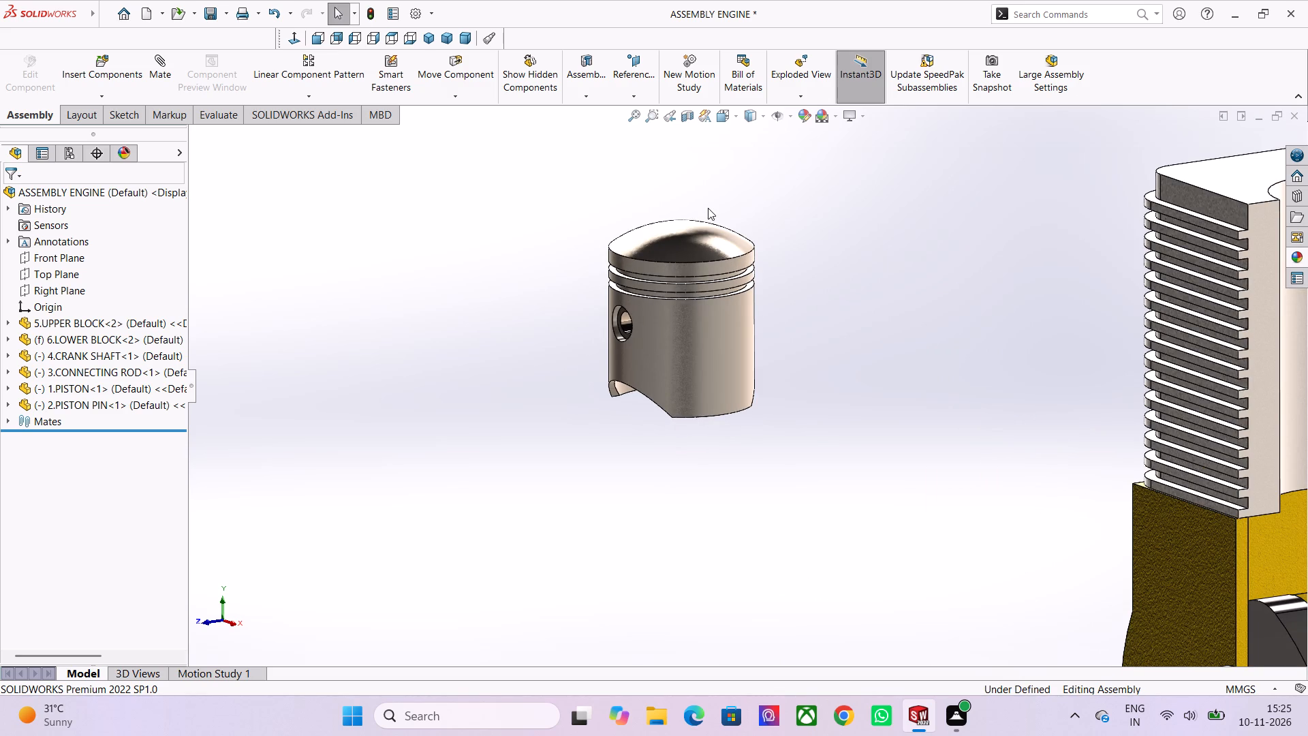
{"action": "scroll", "coordinate": [708, 208], "scroll_direction": "down", "scroll_amount": 2}
{"action": "scroll", "coordinate": [718, 487], "scroll_direction": "down", "scroll_amount": 2}
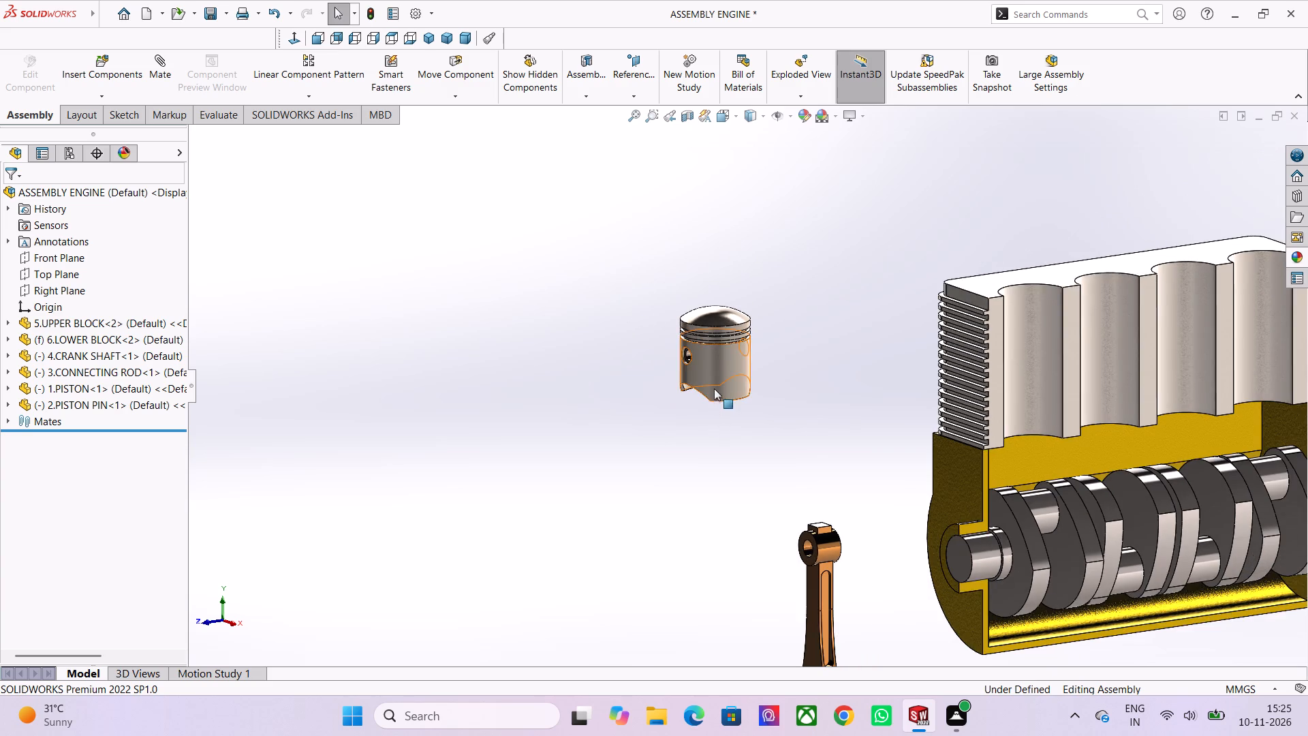
{"action": "scroll", "coordinate": [714, 388], "scroll_direction": "up", "scroll_amount": 6}
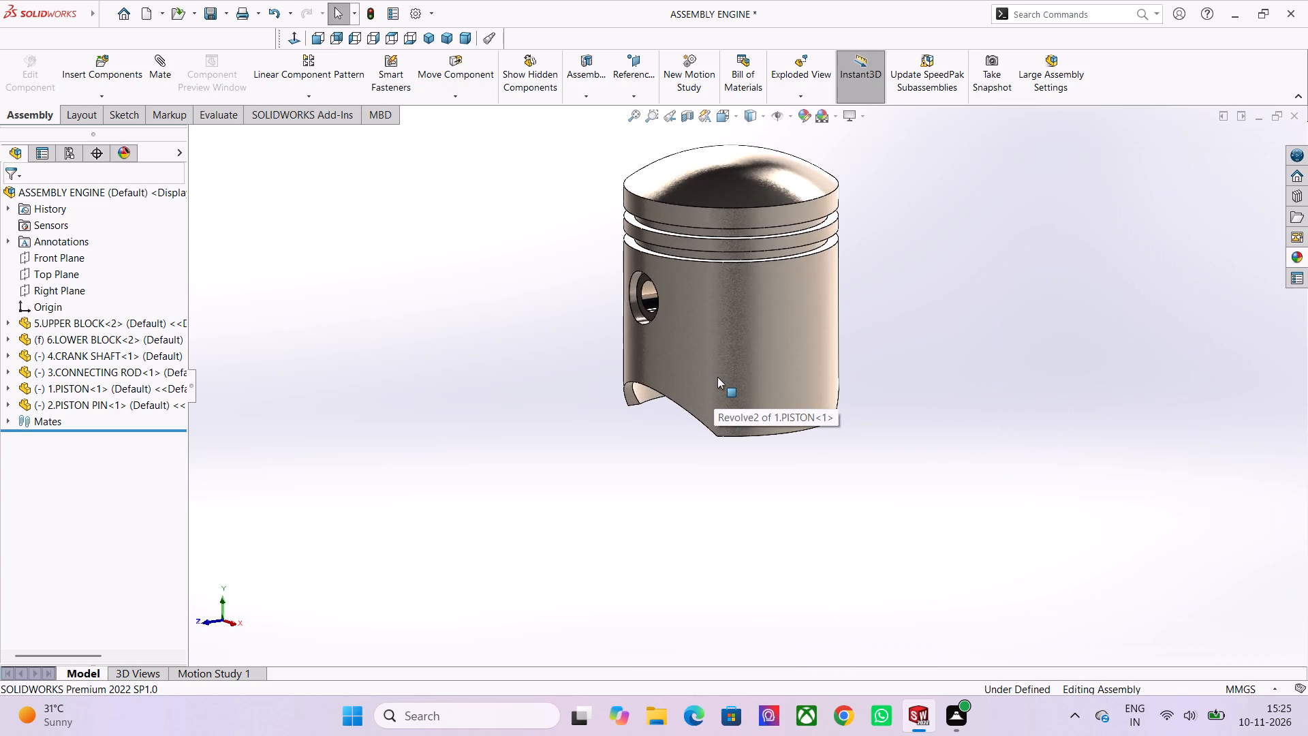
{"action": "scroll", "coordinate": [777, 328], "scroll_direction": "down", "scroll_amount": 2}
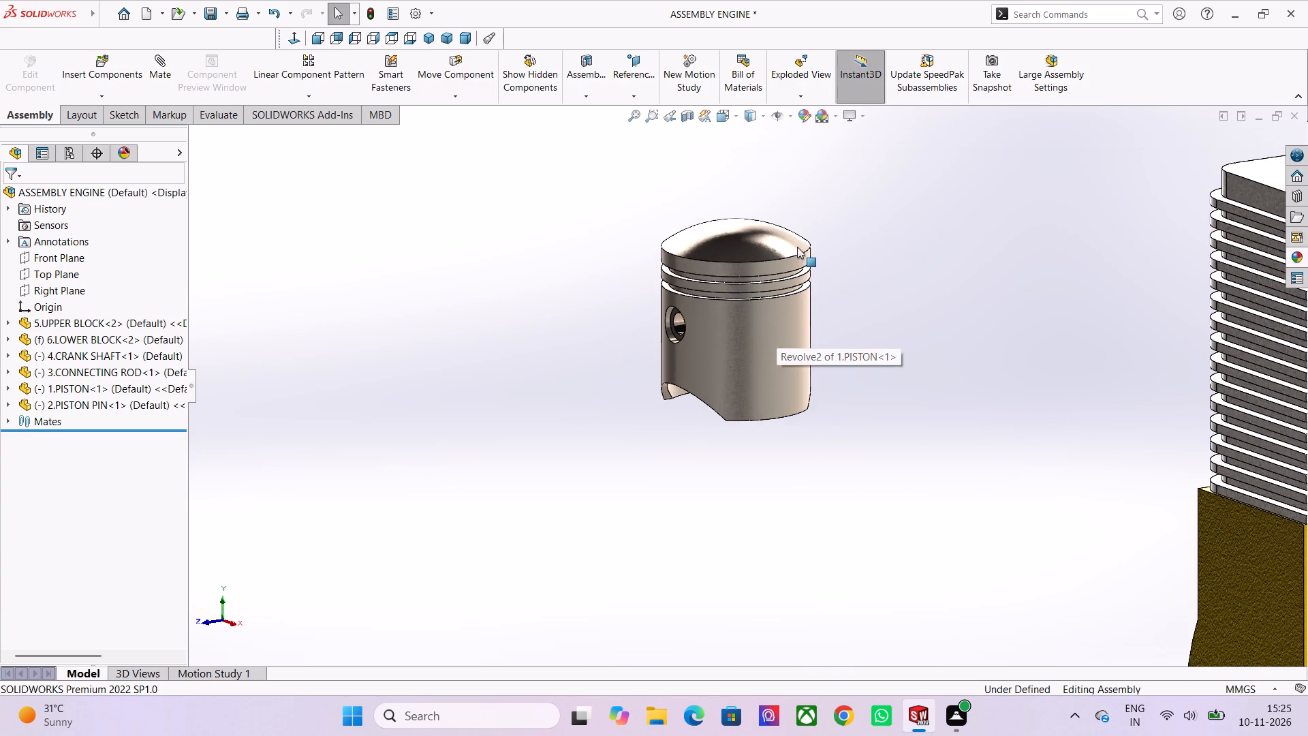
{"action": "scroll", "coordinate": [797, 247], "scroll_direction": "up", "scroll_amount": 2}
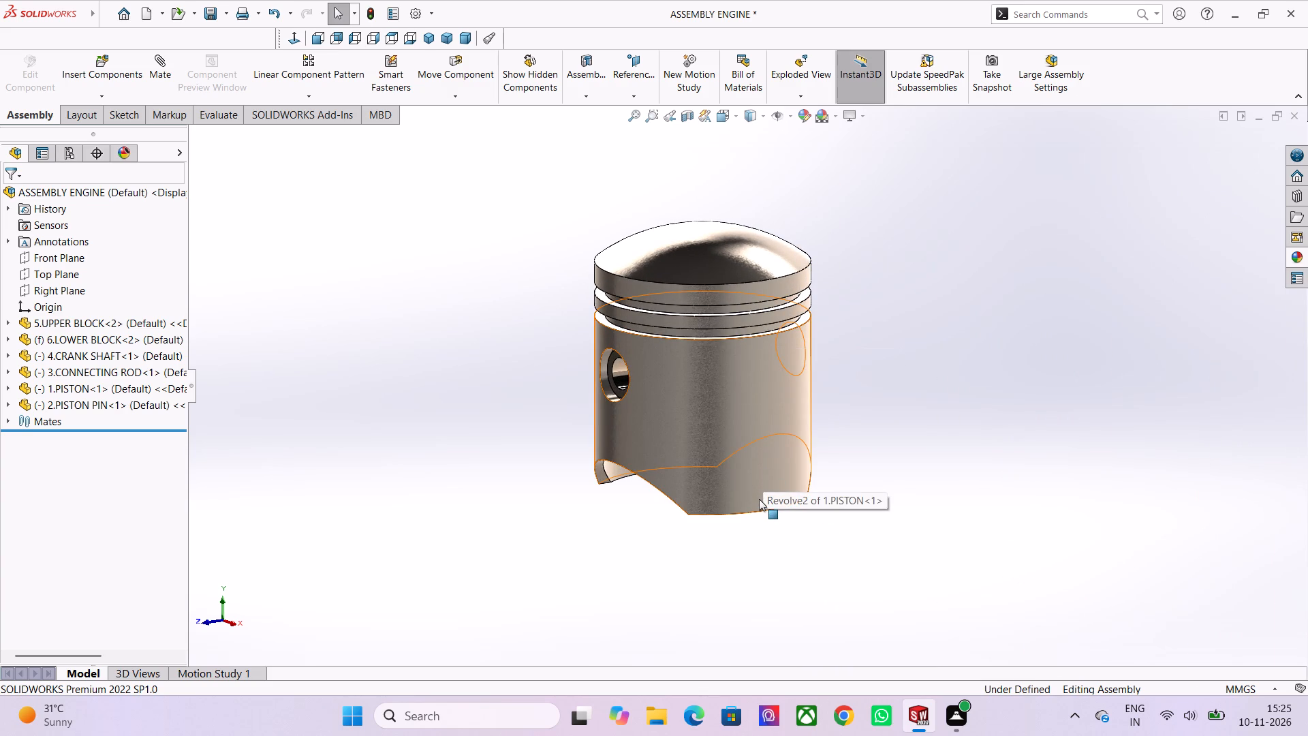
{"action": "scroll", "coordinate": [759, 499], "scroll_direction": "down", "scroll_amount": 3}
{"action": "scroll", "coordinate": [734, 408], "scroll_direction": "up", "scroll_amount": 2}
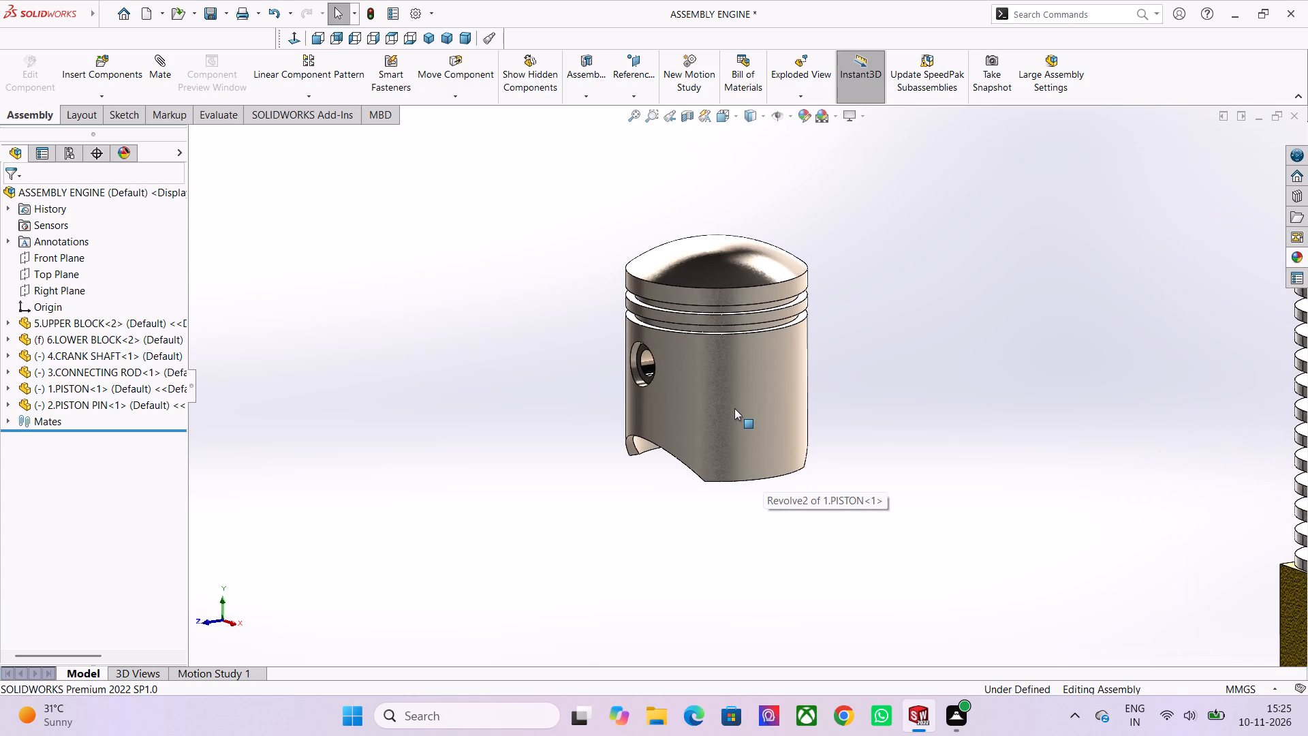
Examine the connecting rod's small and big ends in relation to the piston and the crankshaft.
{"action": "scroll", "coordinate": [729, 415], "scroll_direction": "down", "scroll_amount": 3}
{"action": "scroll", "coordinate": [808, 634], "scroll_direction": "down", "scroll_amount": 2}
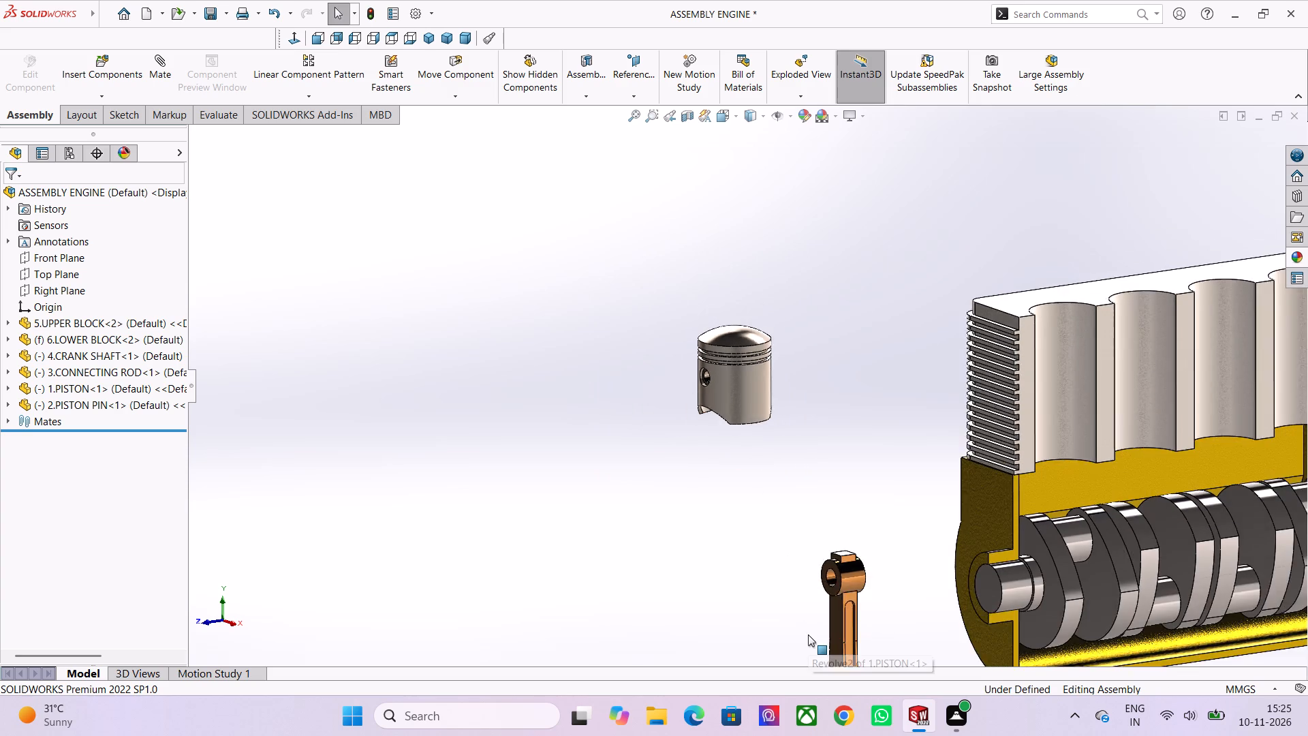
{"action": "scroll", "coordinate": [808, 634], "scroll_direction": "down", "scroll_amount": 3}
{"action": "scroll", "coordinate": [808, 634], "scroll_direction": "up", "scroll_amount": 3}
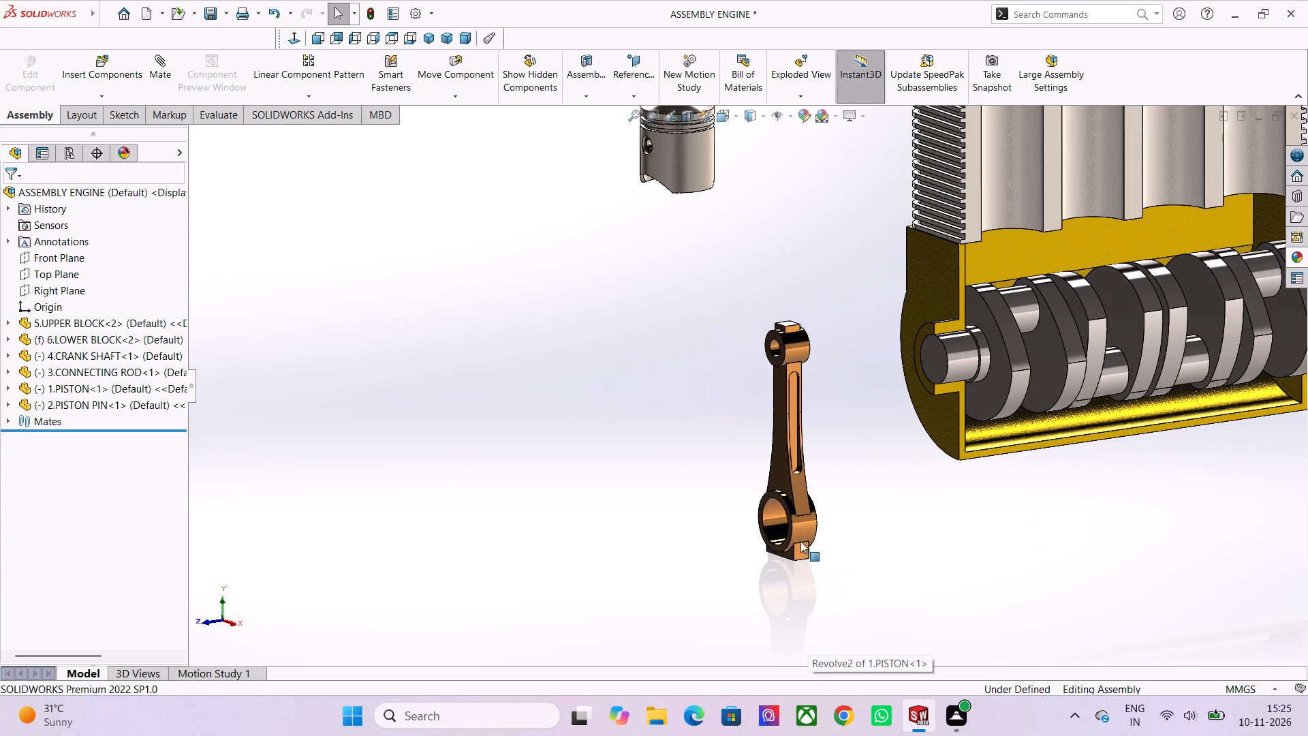
{"action": "scroll", "coordinate": [764, 307], "scroll_direction": "up", "scroll_amount": 2}
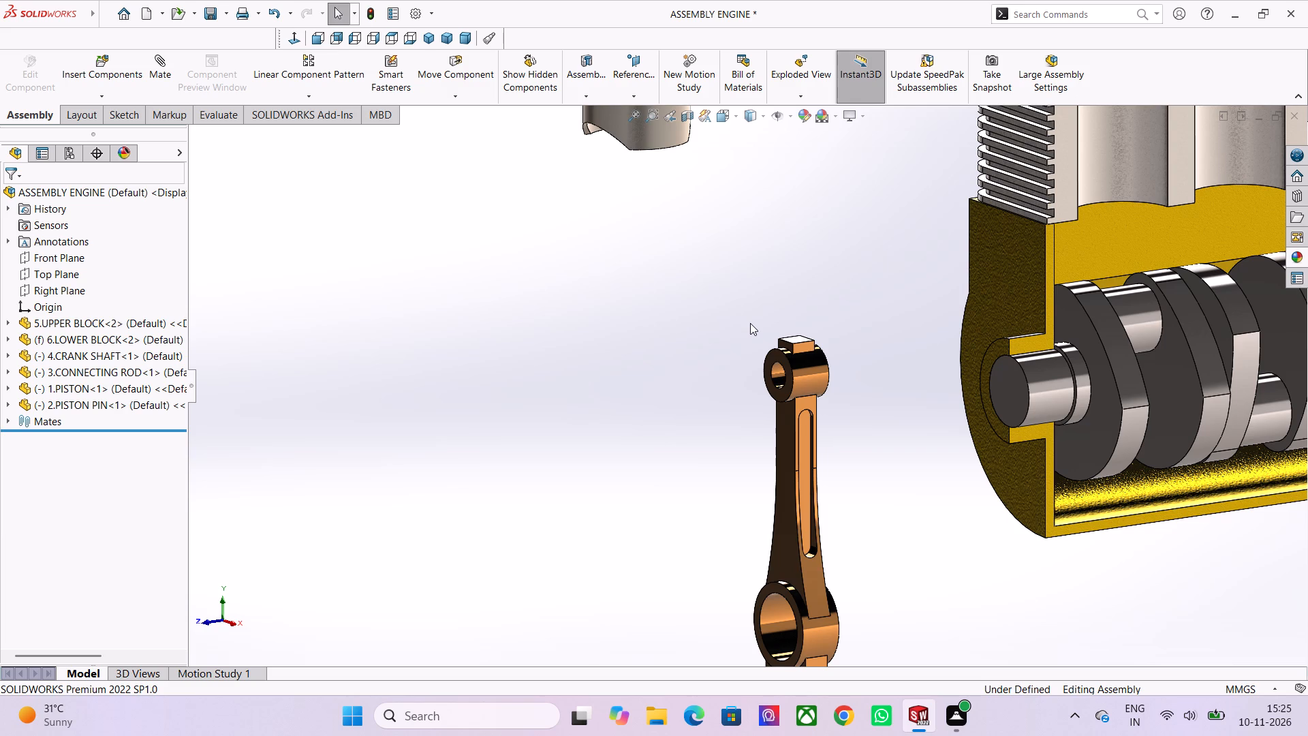
{"action": "scroll", "coordinate": [751, 324], "scroll_direction": "down", "scroll_amount": 1}
{"action": "scroll", "coordinate": [847, 393], "scroll_direction": "down", "scroll_amount": 2}
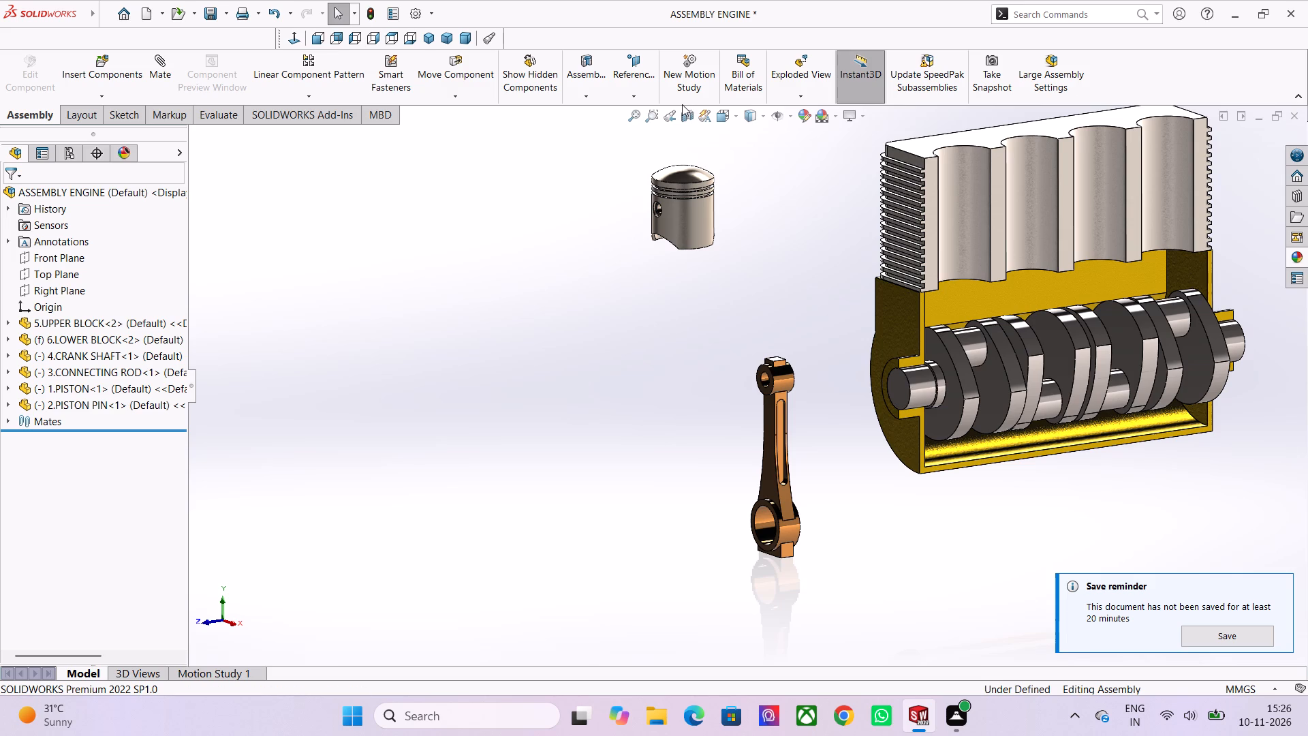
Inspect the piston's side hole up close from different angles to check how the piston pin sits inside it.
{"action": "scroll", "coordinate": [693, 245], "scroll_direction": "up", "scroll_amount": 2}
{"action": "scroll", "coordinate": [685, 132], "scroll_direction": "up", "scroll_amount": 3}
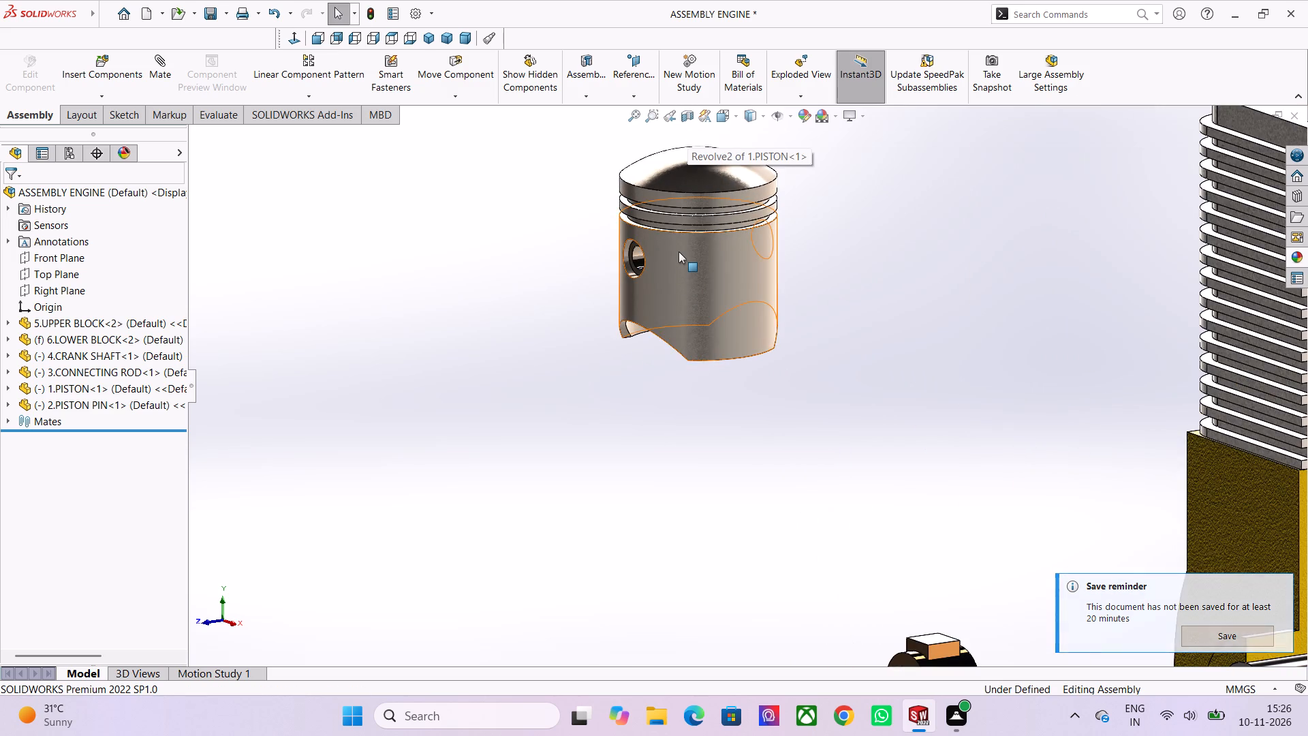
{"action": "scroll", "coordinate": [679, 251], "scroll_direction": "up", "scroll_amount": 14}
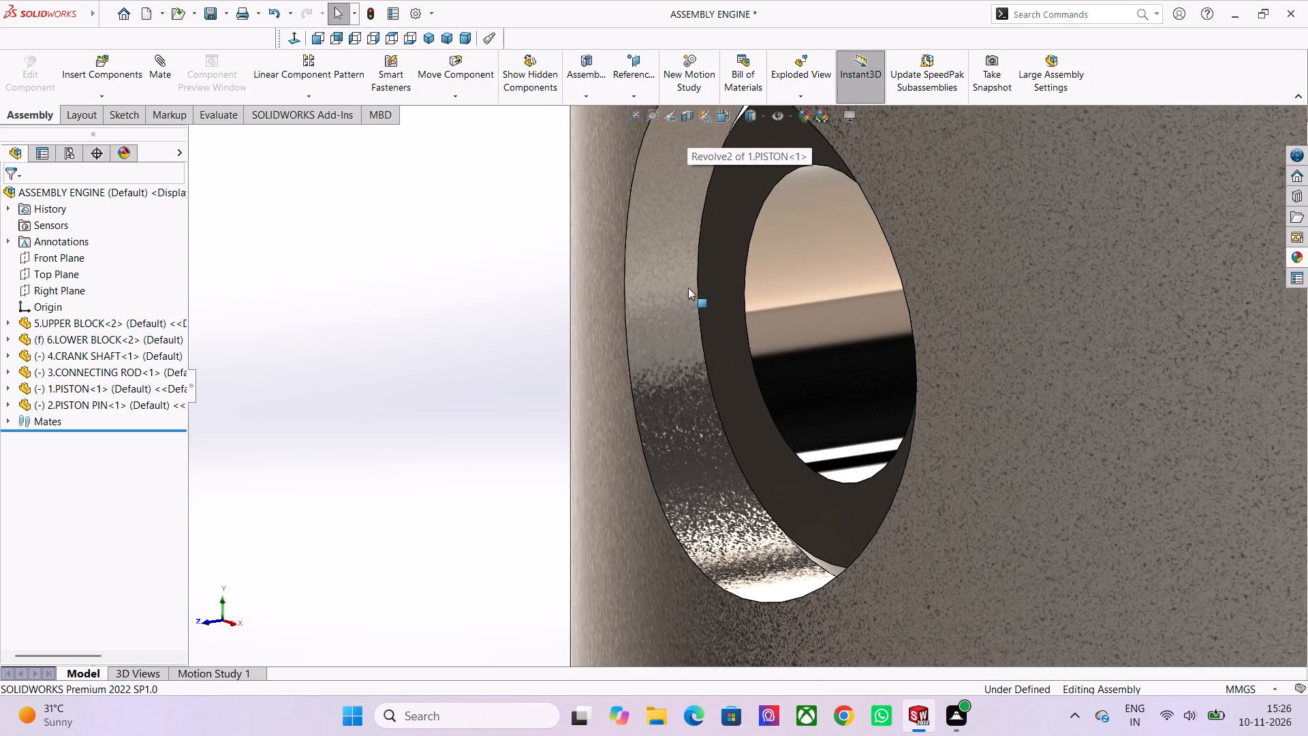
{"action": "scroll", "coordinate": [701, 319], "scroll_direction": "down", "scroll_amount": 1}
{"action": "scroll", "coordinate": [633, 401], "scroll_direction": "down", "scroll_amount": 2}
{"action": "middle_click_drag", "start_coordinate": [580, 408], "coordinate": [555, 389]}
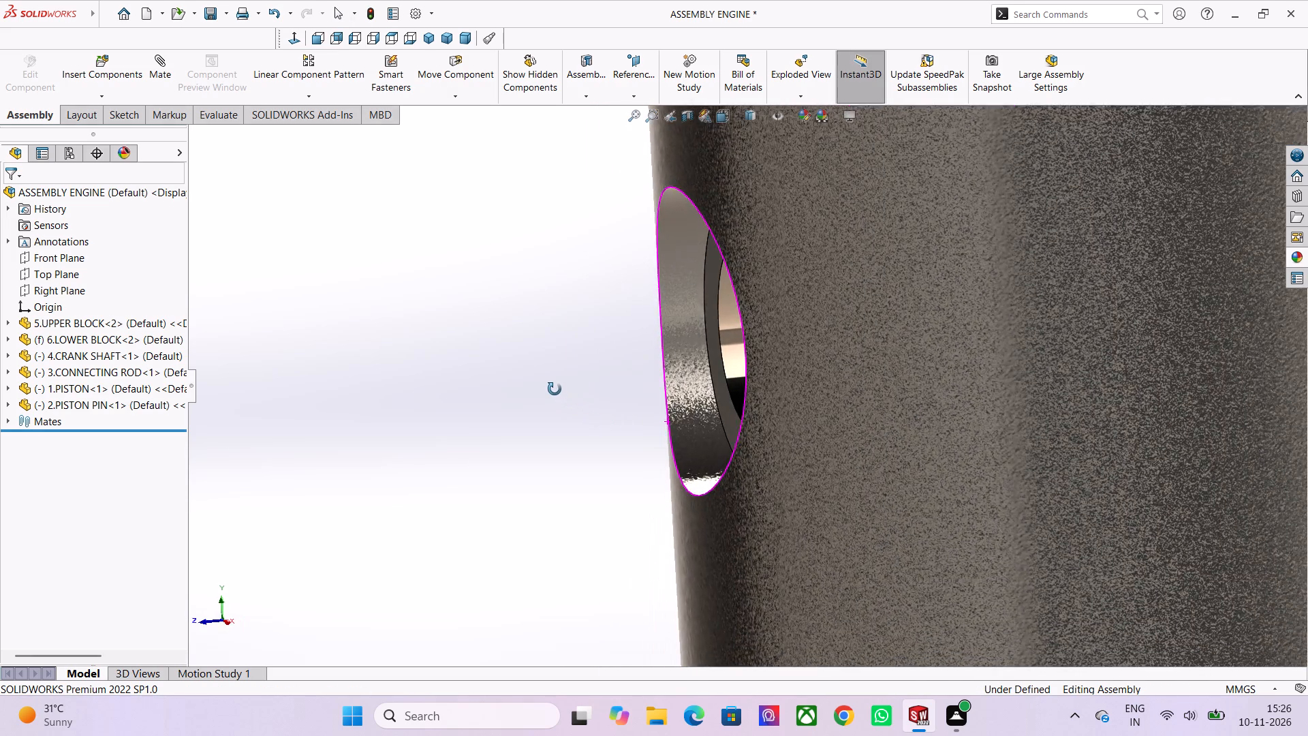
{"action": "middle_click_drag", "start_coordinate": [555, 389], "coordinate": [594, 391]}
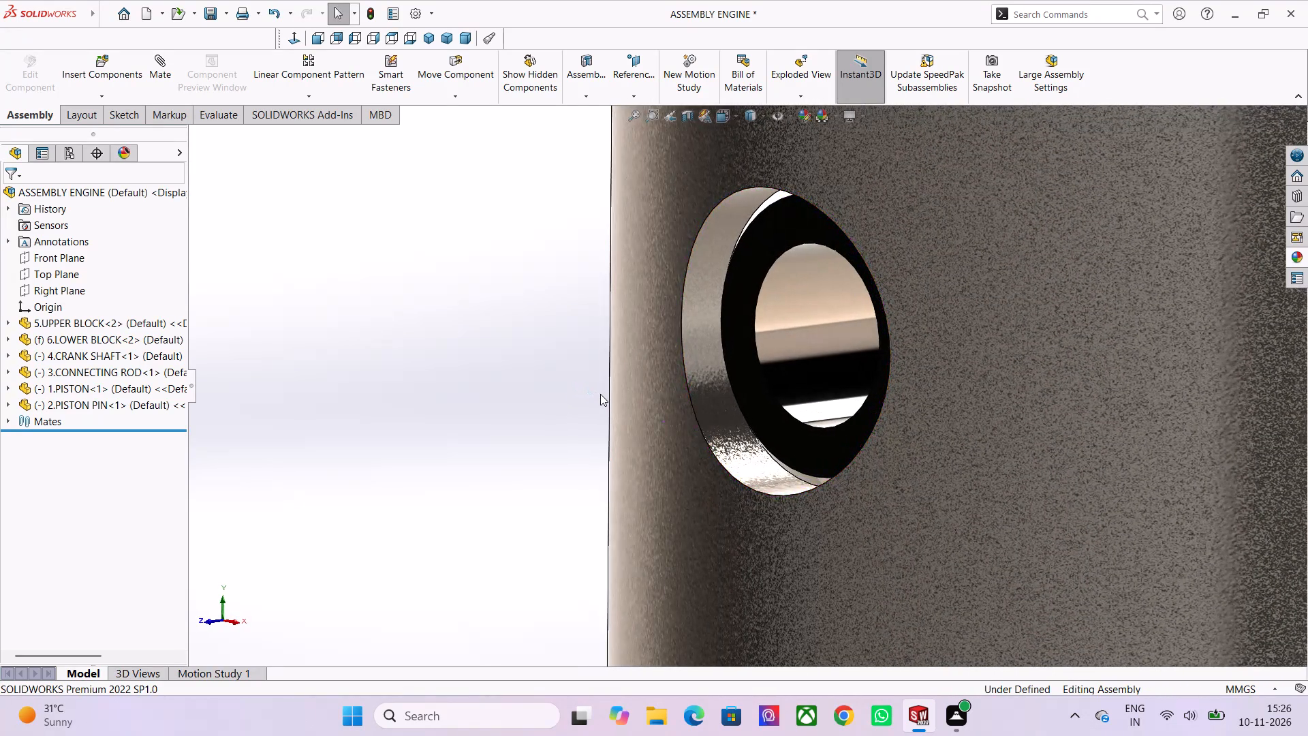
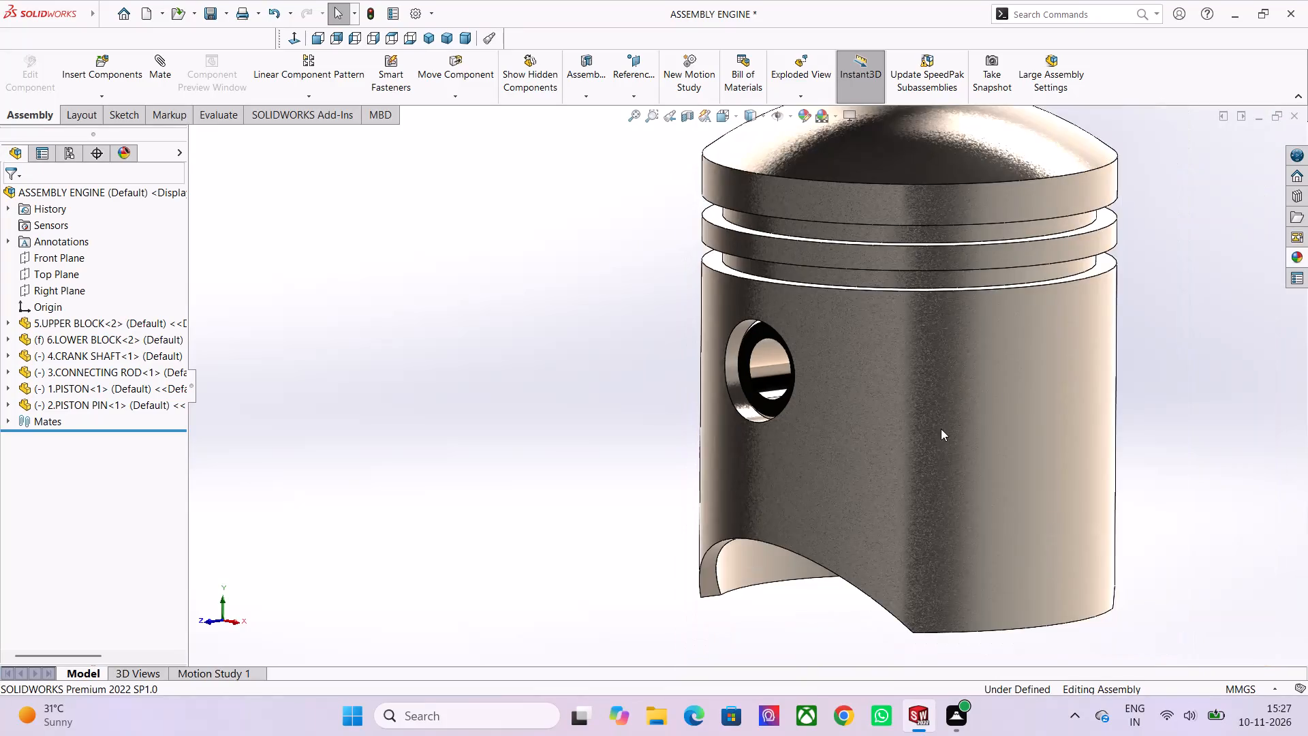
Examine the piston's side hole from several angles to compare the piston pin's end with the outer skirt surface.
{"action": "middle_click_drag", "start_coordinate": [941, 429], "coordinate": [882, 113]}
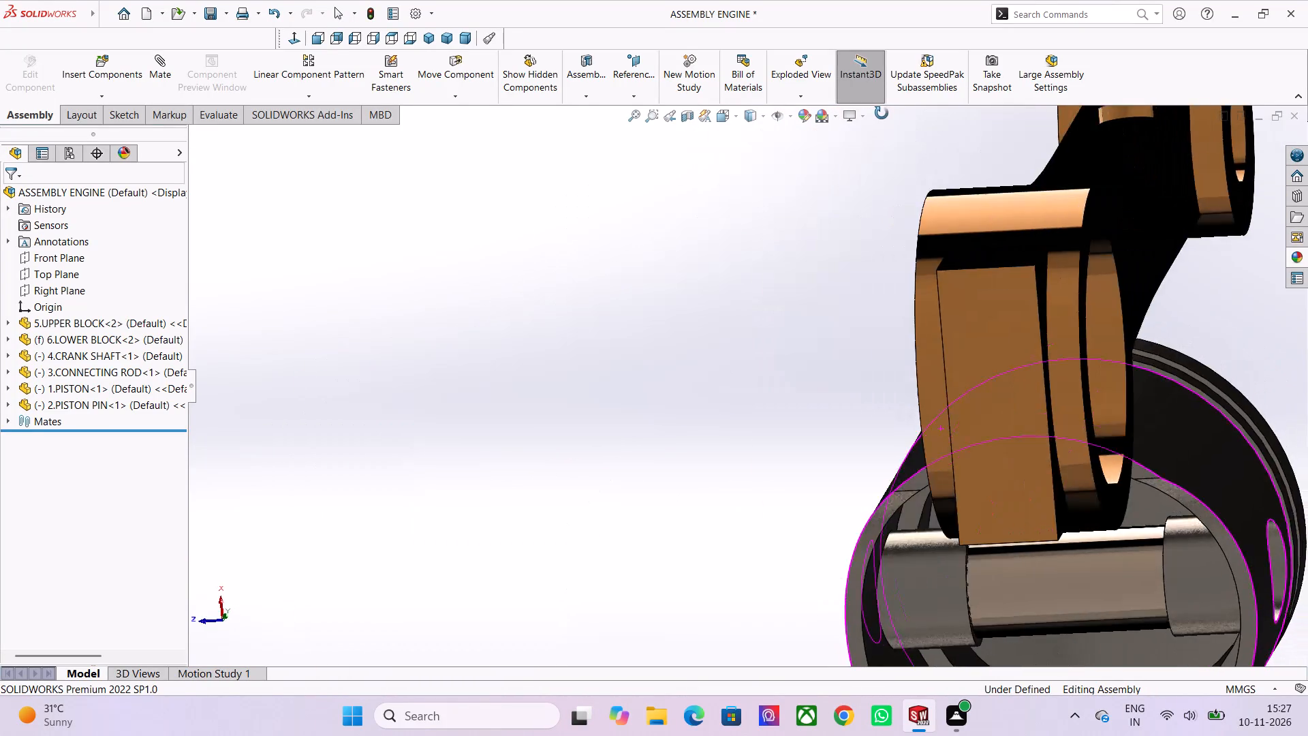
{"action": "middle_click_drag", "start_coordinate": [882, 113], "coordinate": [984, 395]}
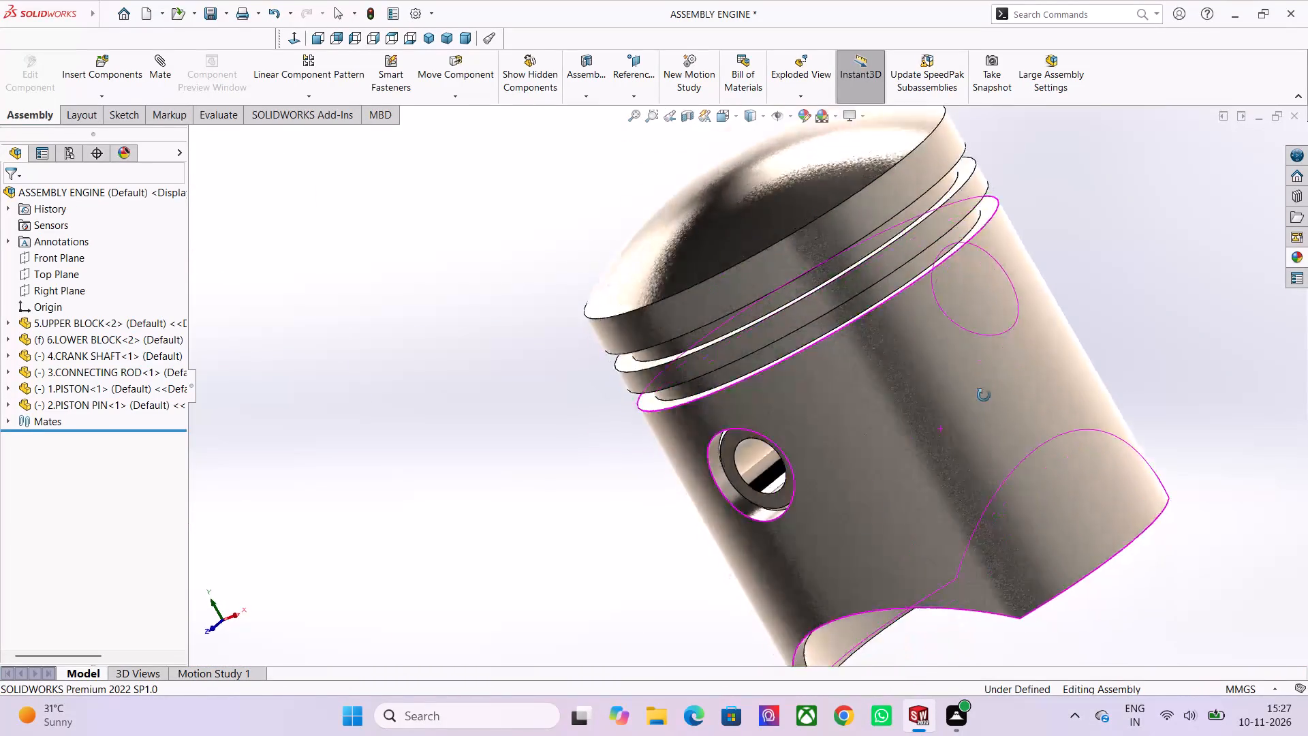
{"action": "middle_click_drag", "start_coordinate": [984, 395], "coordinate": [997, 429]}
{"action": "scroll", "coordinate": [997, 429], "scroll_direction": "down", "scroll_amount": 2}
{"action": "middle_click_drag", "start_coordinate": [728, 492], "coordinate": [764, 281]}
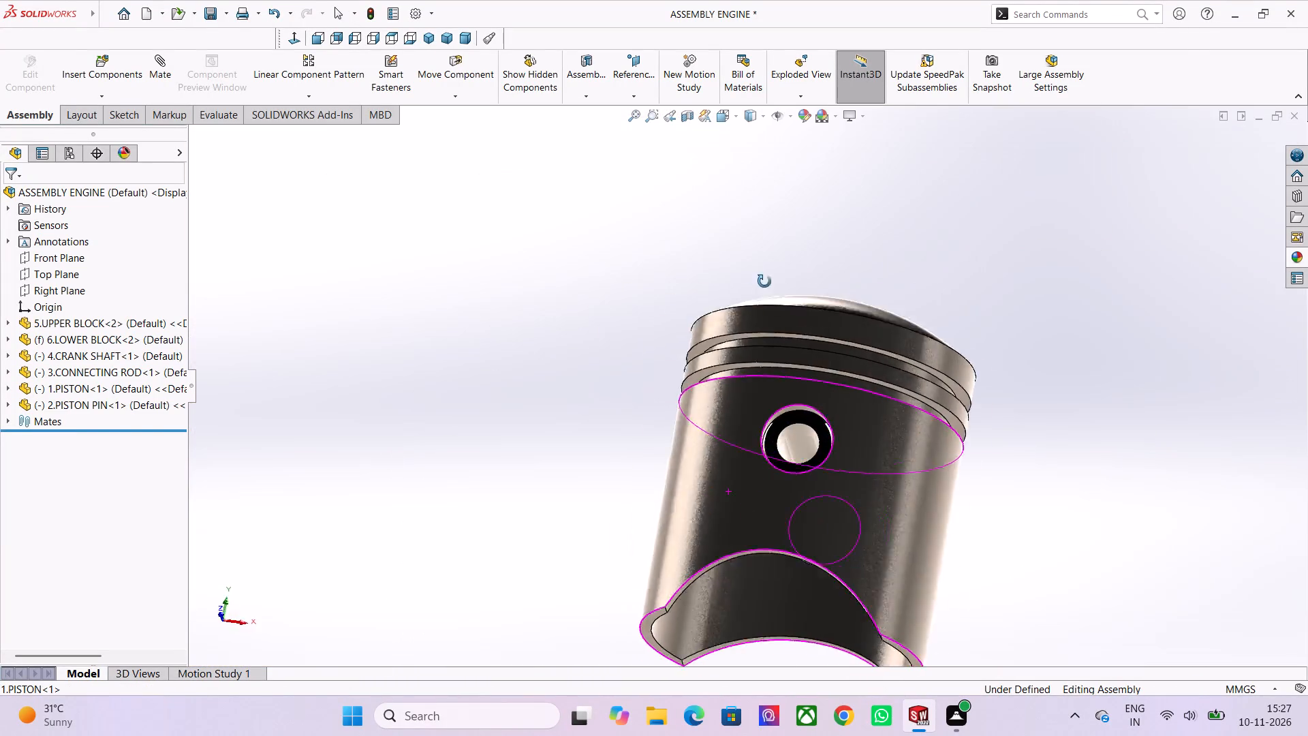
{"action": "middle_click_drag", "start_coordinate": [764, 281], "coordinate": [685, 373]}
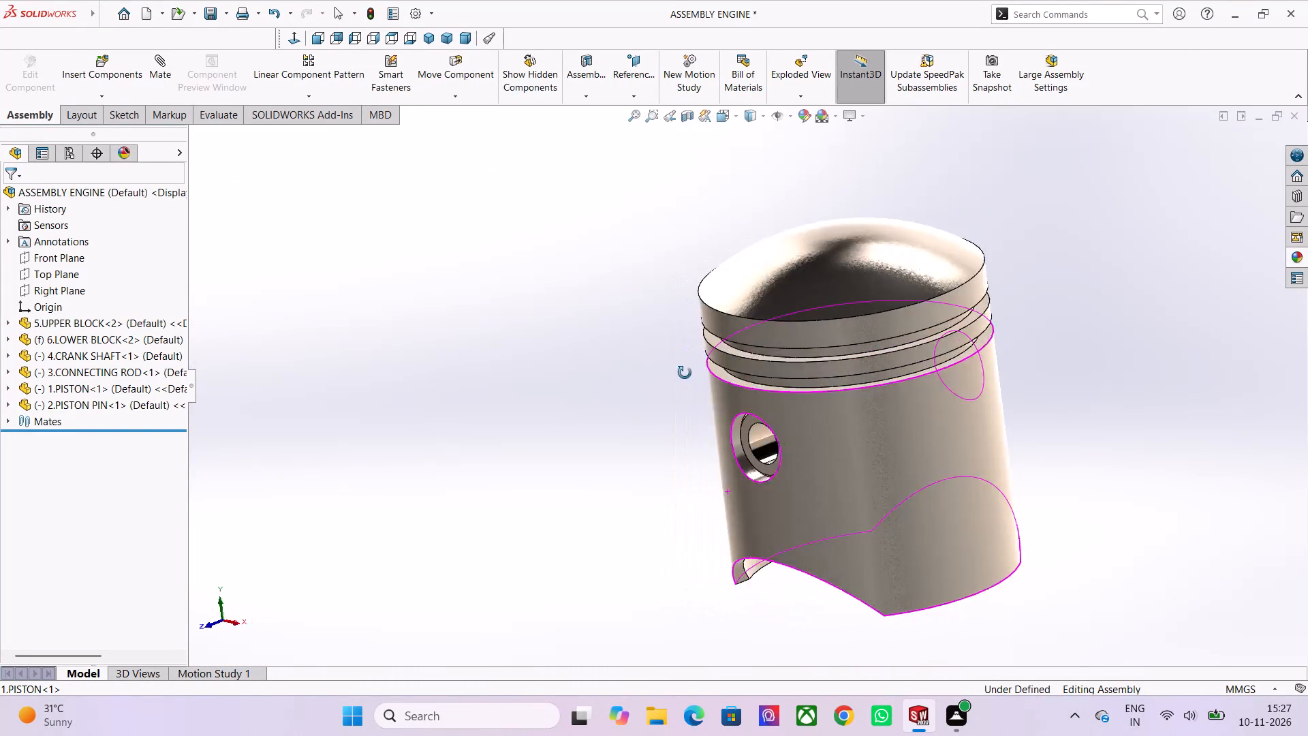
{"action": "middle_click_drag", "start_coordinate": [685, 373], "coordinate": [741, 341]}
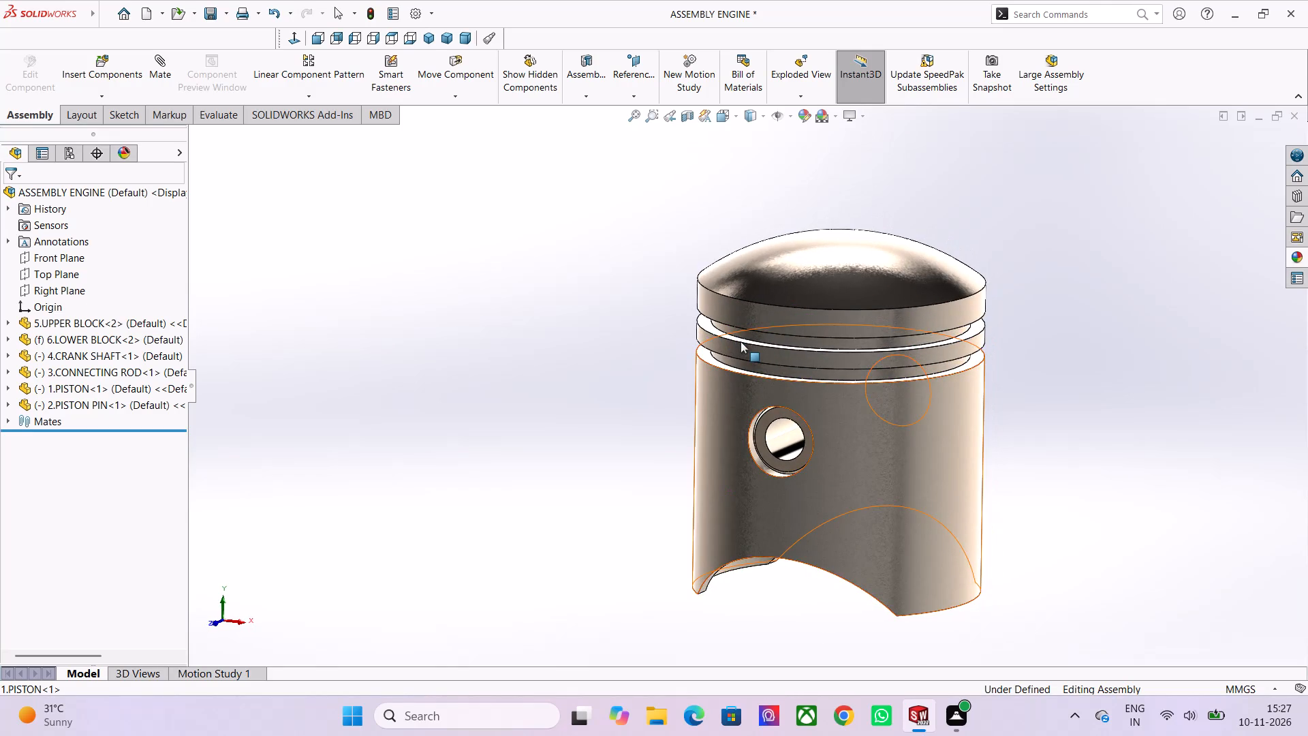
{"action": "middle_click_drag", "start_coordinate": [948, 524], "coordinate": [916, 517]}
{"action": "scroll", "coordinate": [815, 465], "scroll_direction": "up", "scroll_amount": 1}
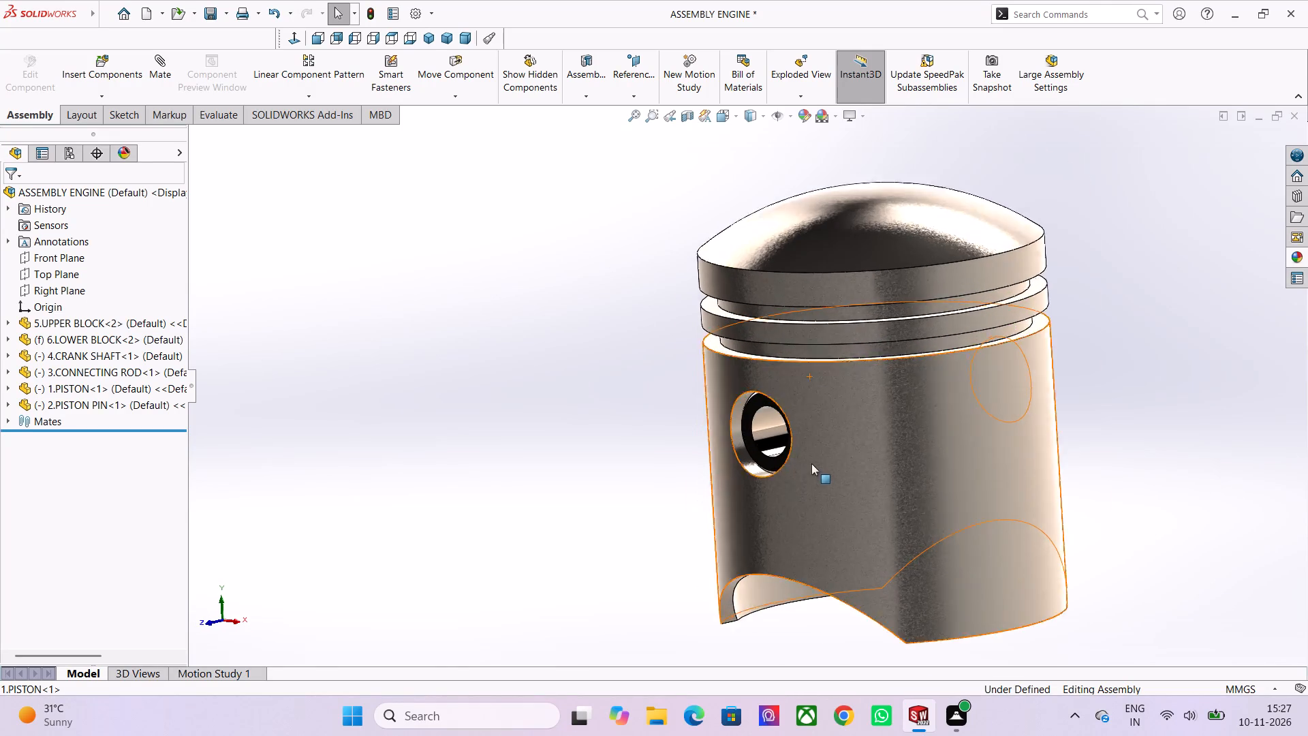
{"action": "scroll", "coordinate": [811, 463], "scroll_direction": "up", "scroll_amount": 2}
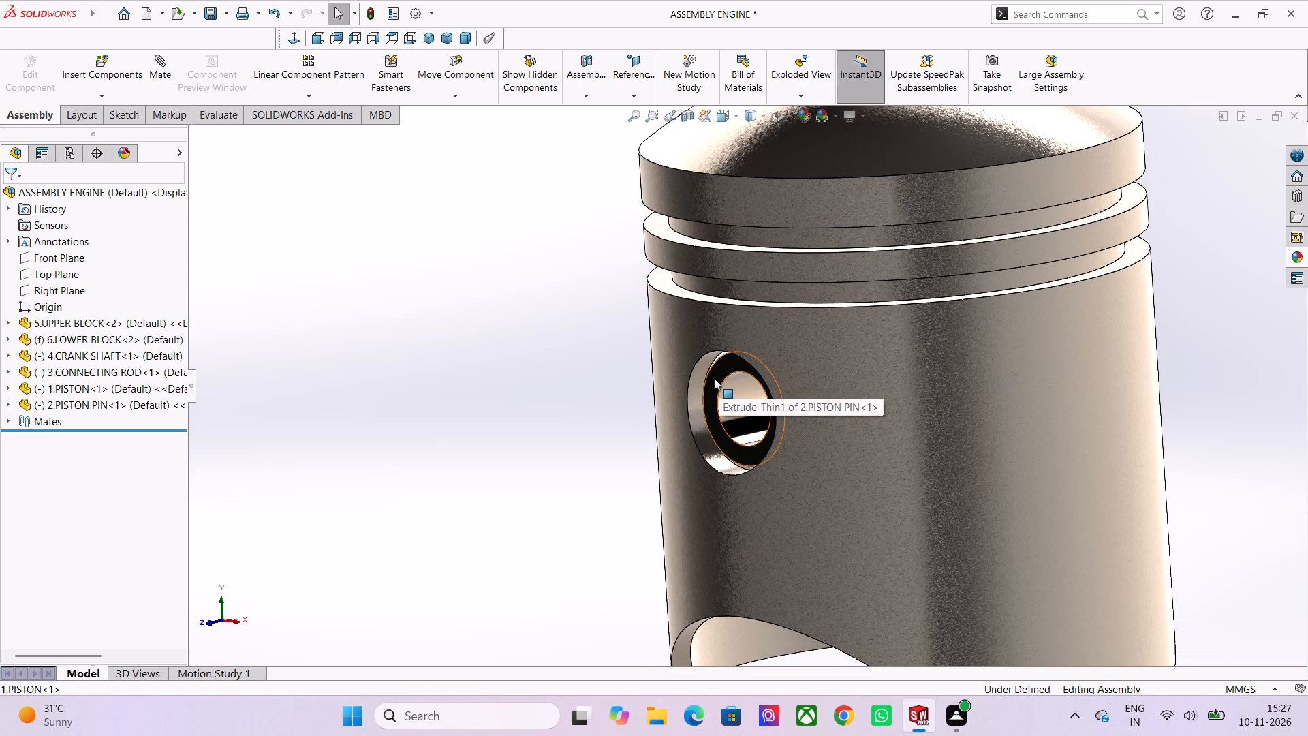
Open the piston pin part from the assembly and set its mid-plane thin extrusion depth to 49 mm.
{"action": "left_click", "coordinate": [714, 378]}
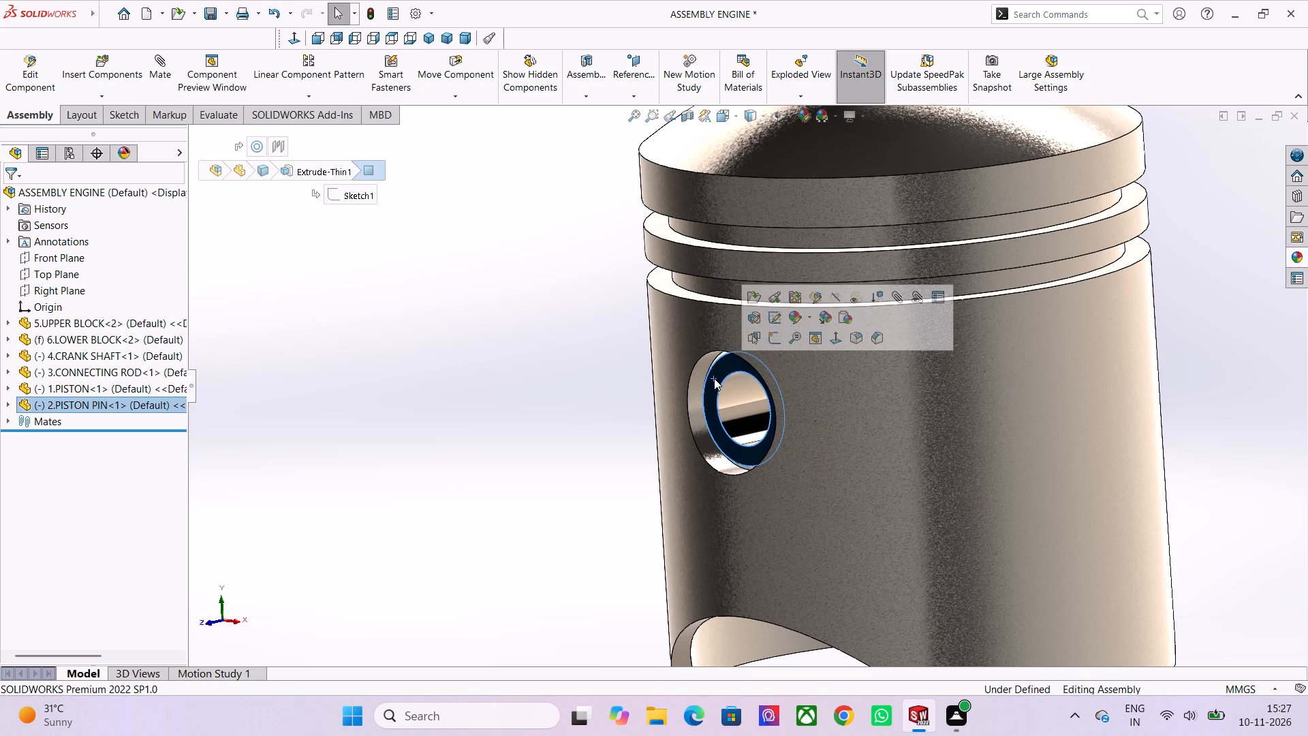
{"action": "left_click", "coordinate": [754, 293]}
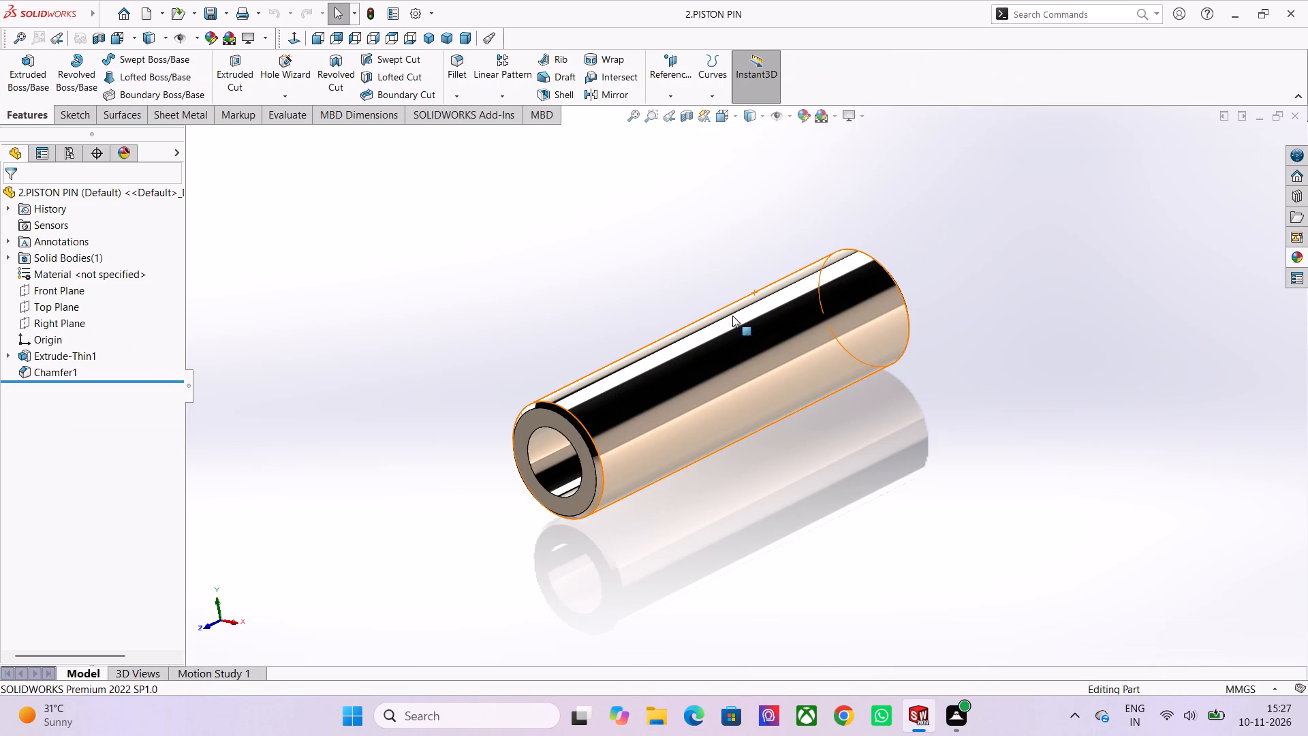
{"action": "left_click", "coordinate": [38, 354]}
{"action": "left_click", "coordinate": [44, 316]}
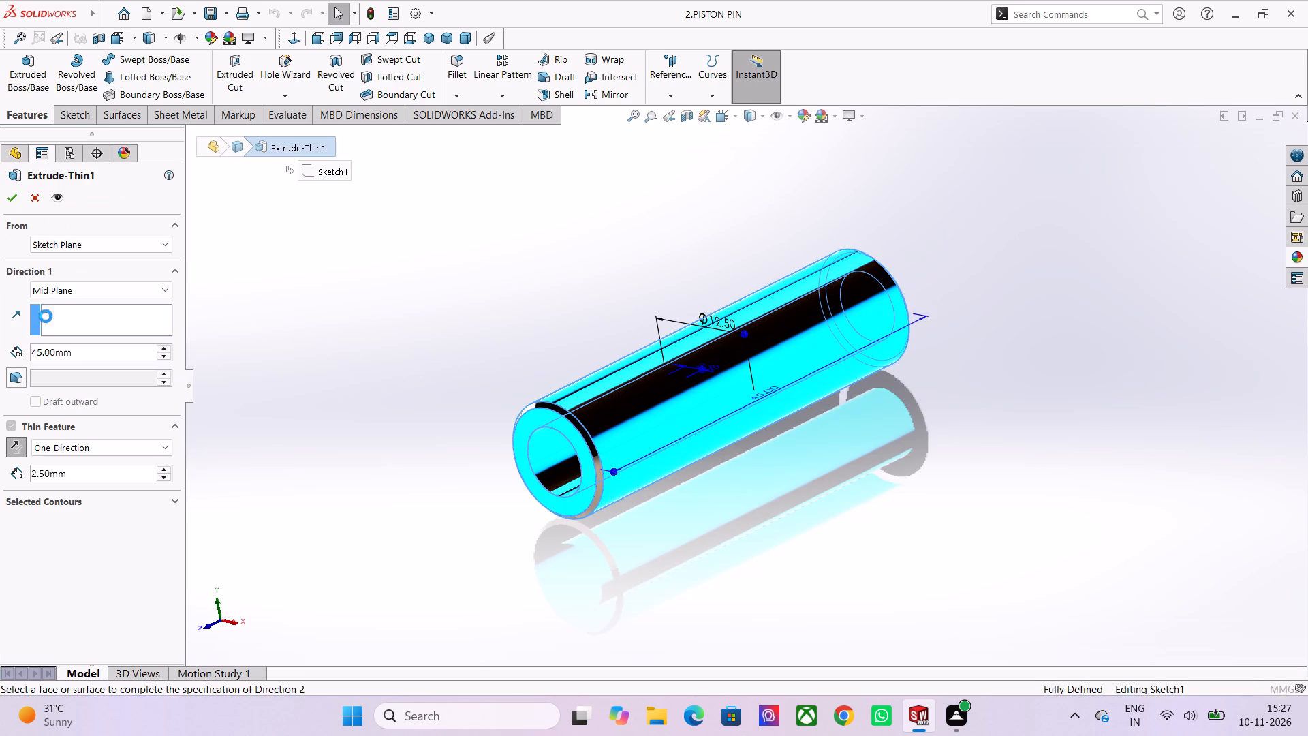
{"action": "double_click", "coordinate": [112, 356]}
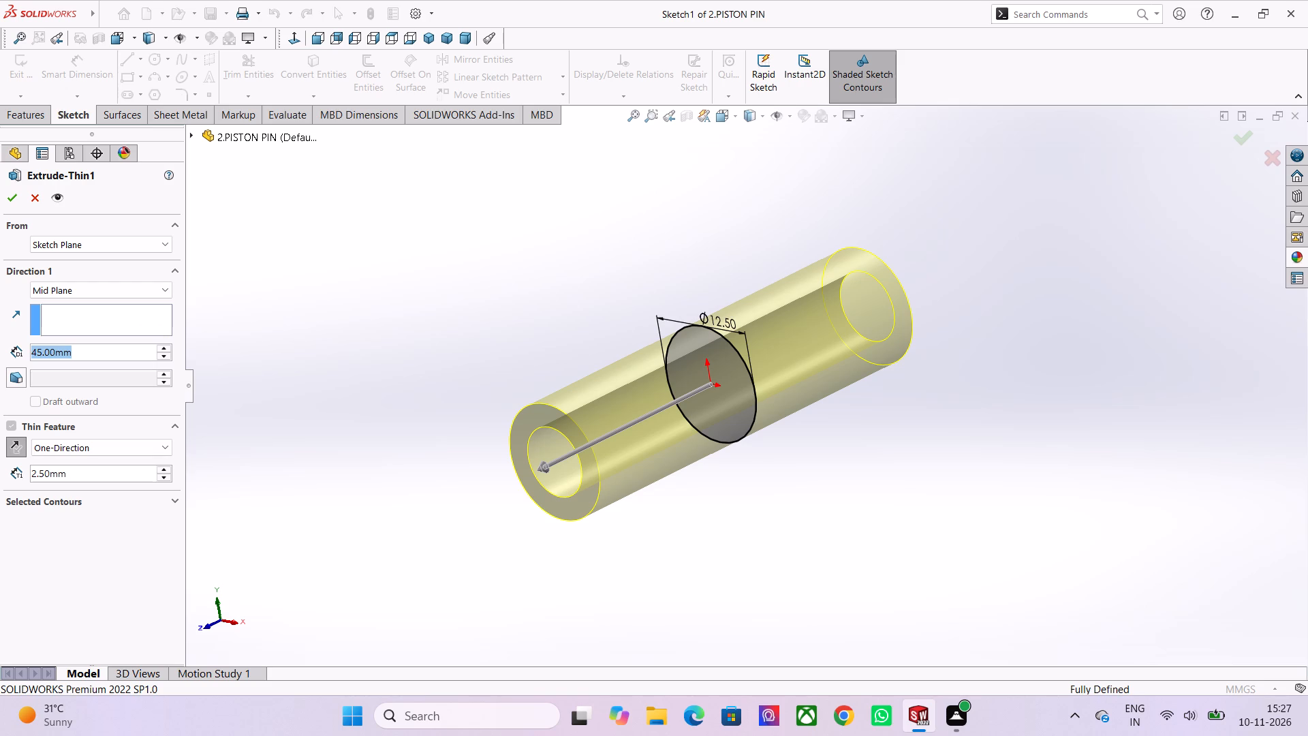
{"action": "type", "text": "49"}
{"action": "key", "text": "Return"}
{"action": "key", "text": "Return"}
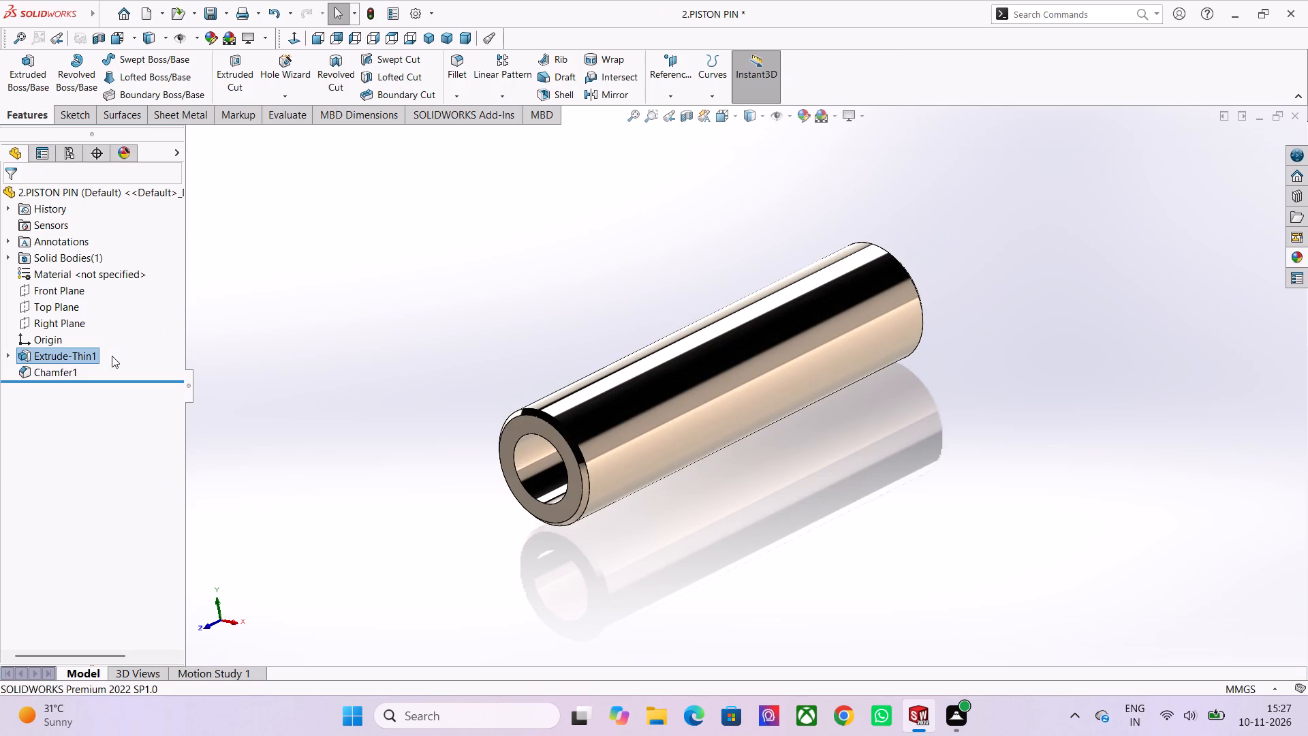
Close the piston pin part, saving its changes, and rebuild the engine assembly.
{"action": "left_click", "coordinate": [1301, 114]}
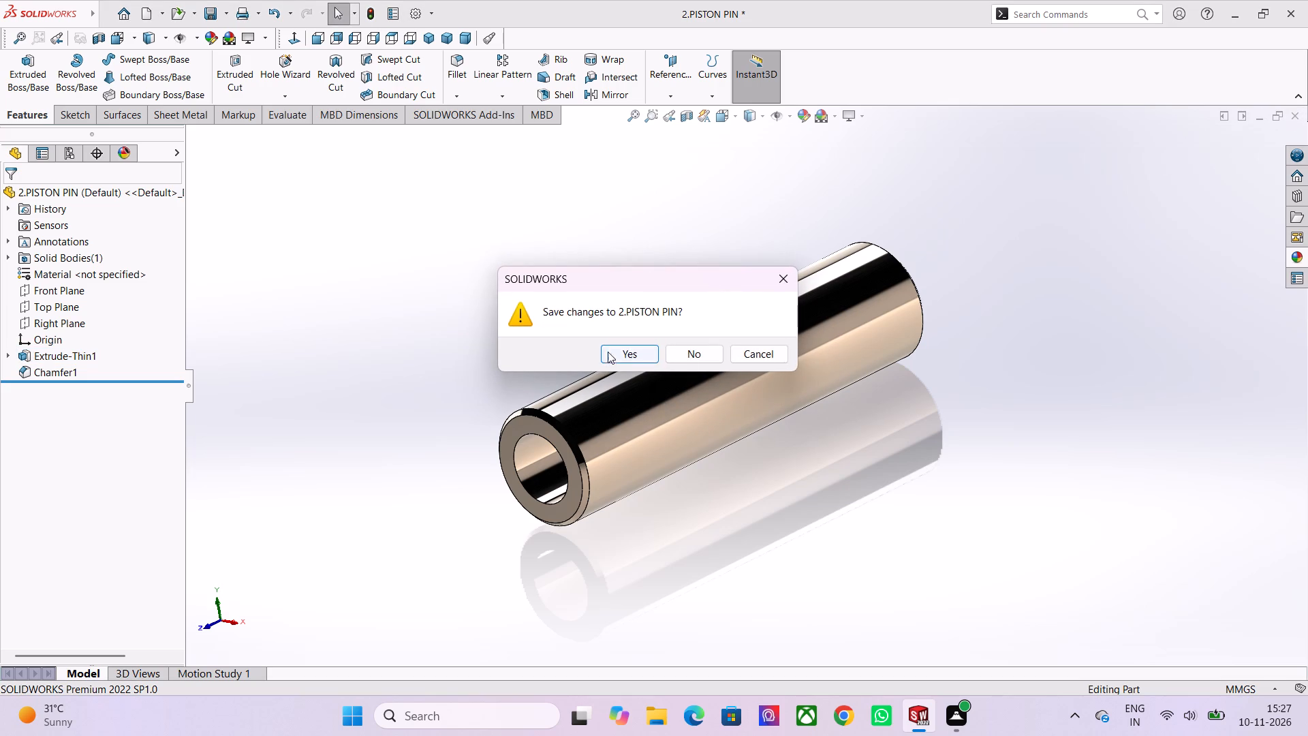
{"action": "left_click", "coordinate": [622, 352]}
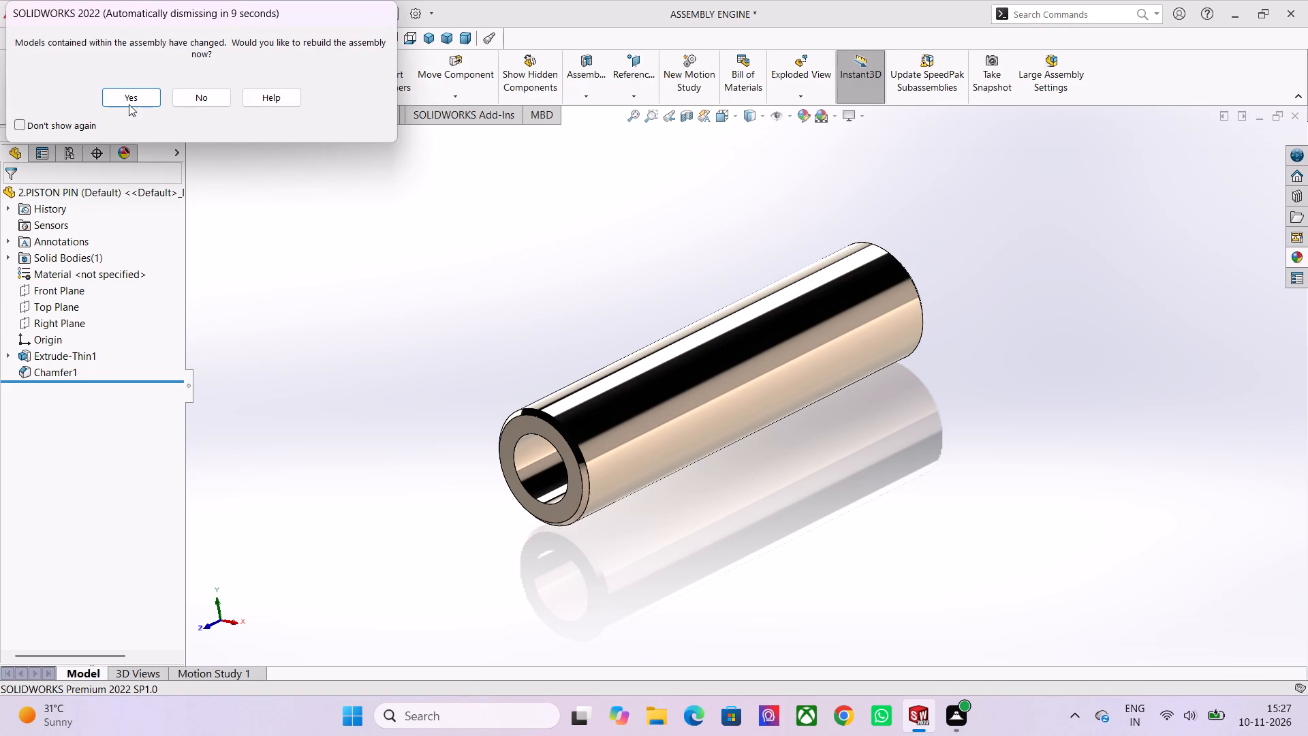
{"action": "left_click", "coordinate": [127, 99]}
Inspect the lengthened pin's end in the piston's side hole, checking how it sits against the skirt profile.
{"action": "scroll", "coordinate": [835, 433], "scroll_direction": "down", "scroll_amount": 1}
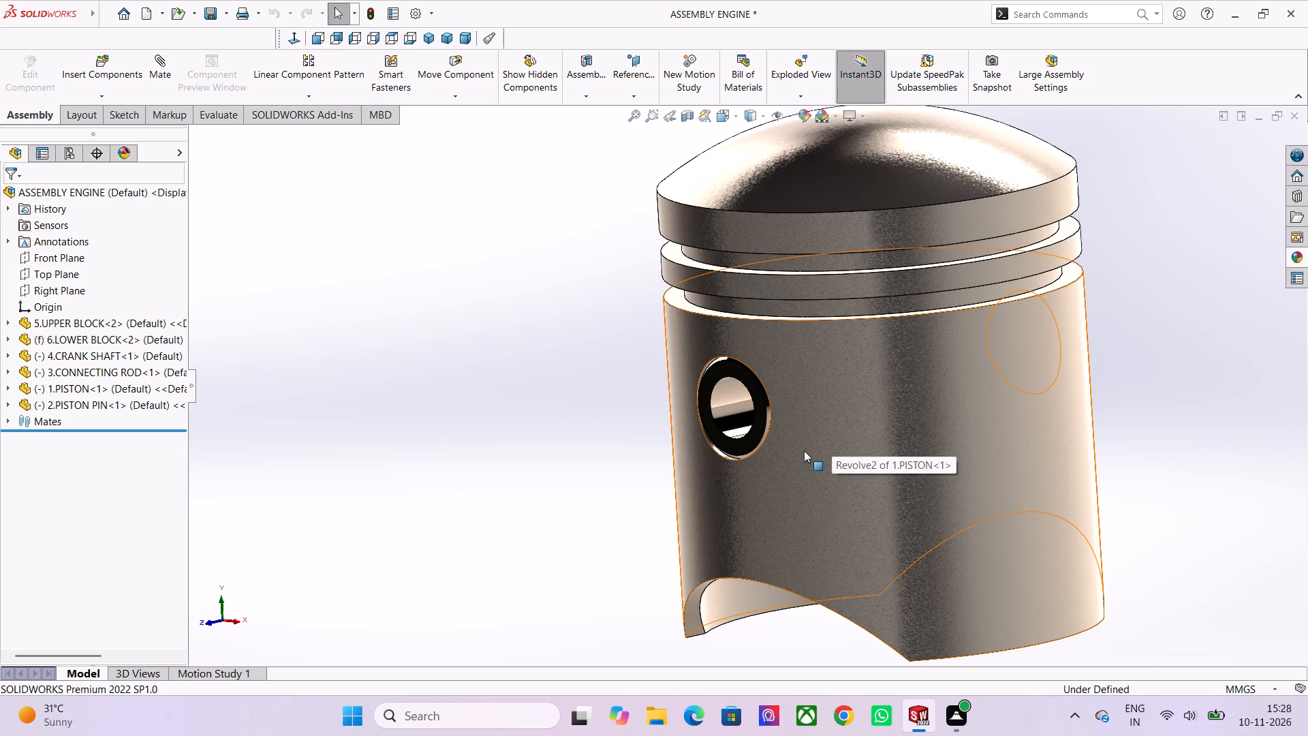
{"action": "middle_click_drag", "start_coordinate": [804, 450], "coordinate": [762, 452]}
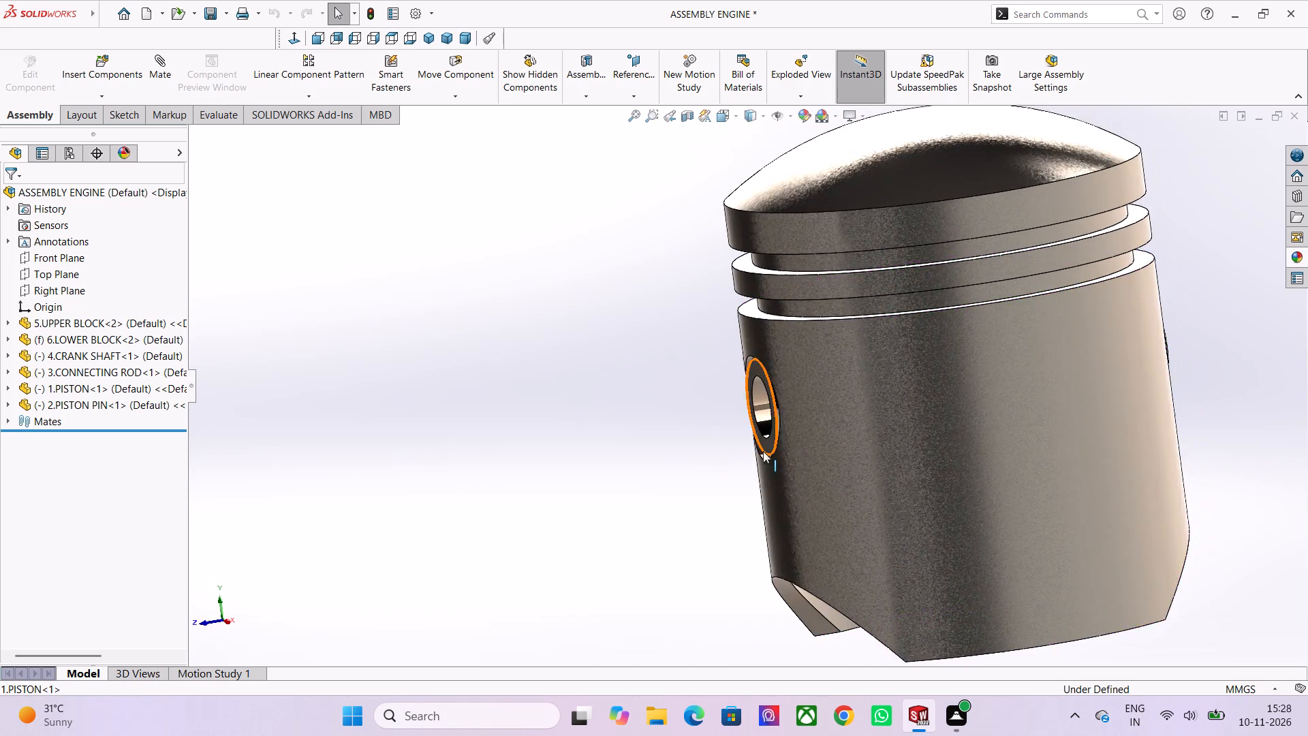
{"action": "scroll", "coordinate": [776, 395], "scroll_direction": "up", "scroll_amount": 7}
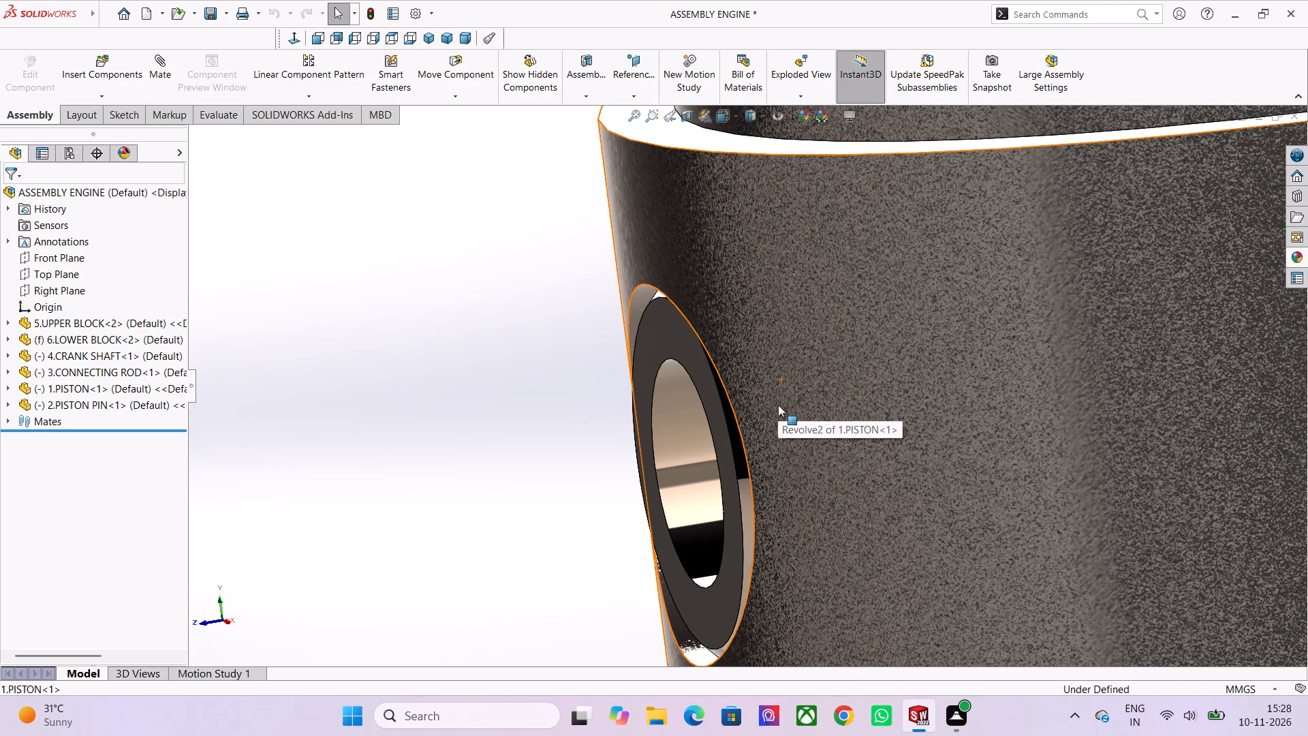
{"action": "middle_click_drag", "start_coordinate": [762, 461], "coordinate": [730, 437]}
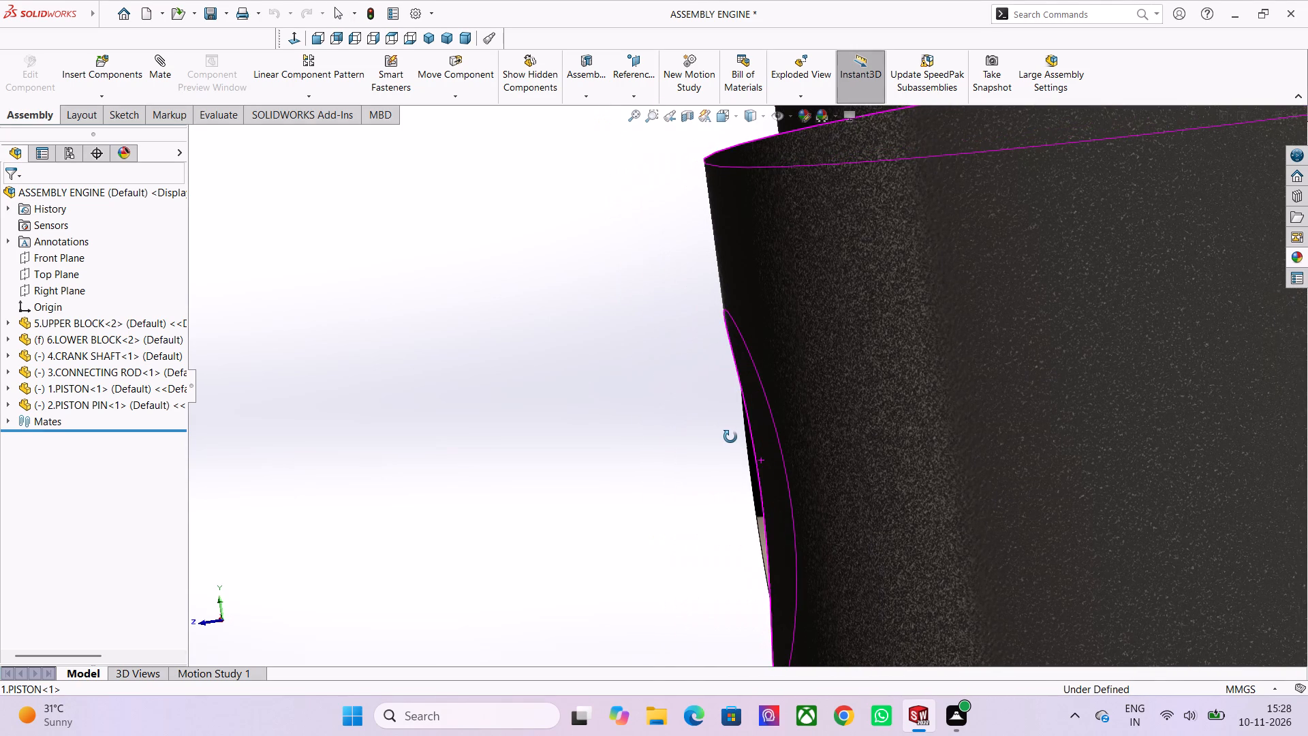
{"action": "middle_click_drag", "start_coordinate": [730, 437], "coordinate": [734, 440]}
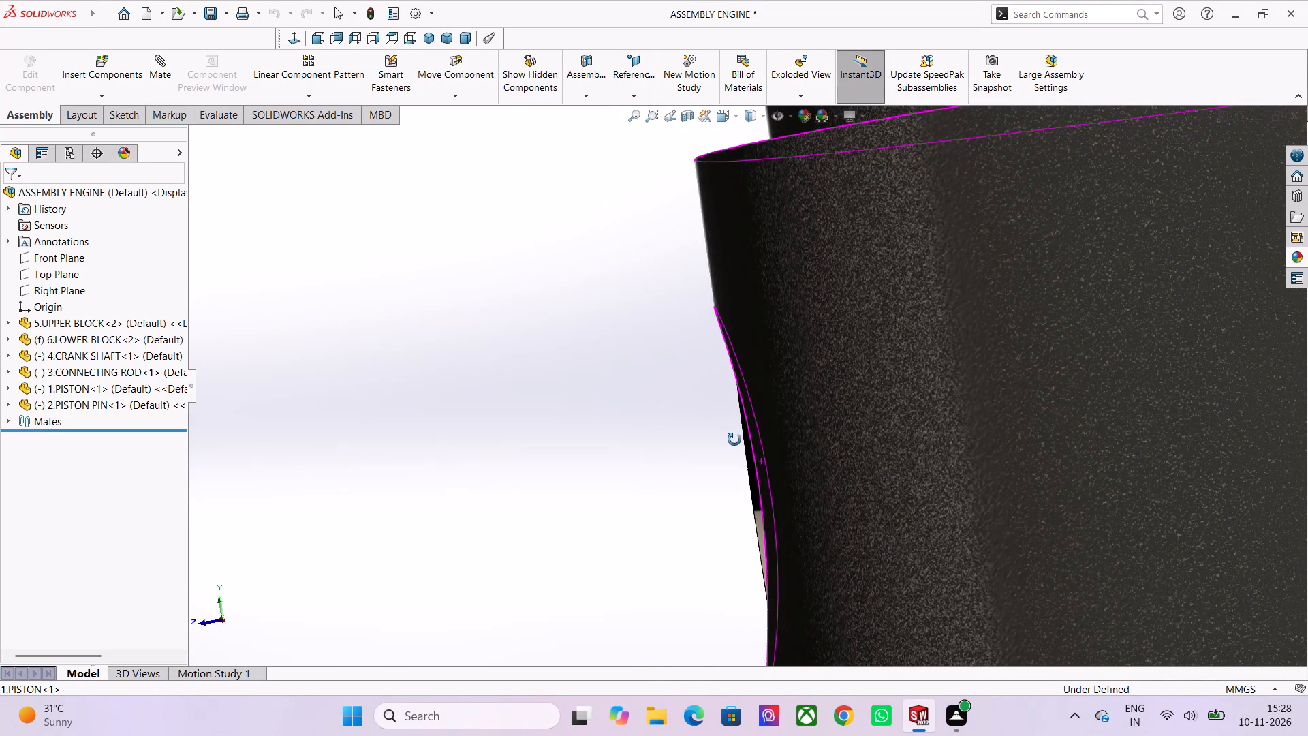
{"action": "middle_click_drag", "start_coordinate": [734, 440], "coordinate": [734, 440]}
{"action": "scroll", "coordinate": [792, 480], "scroll_direction": "down", "scroll_amount": 2}
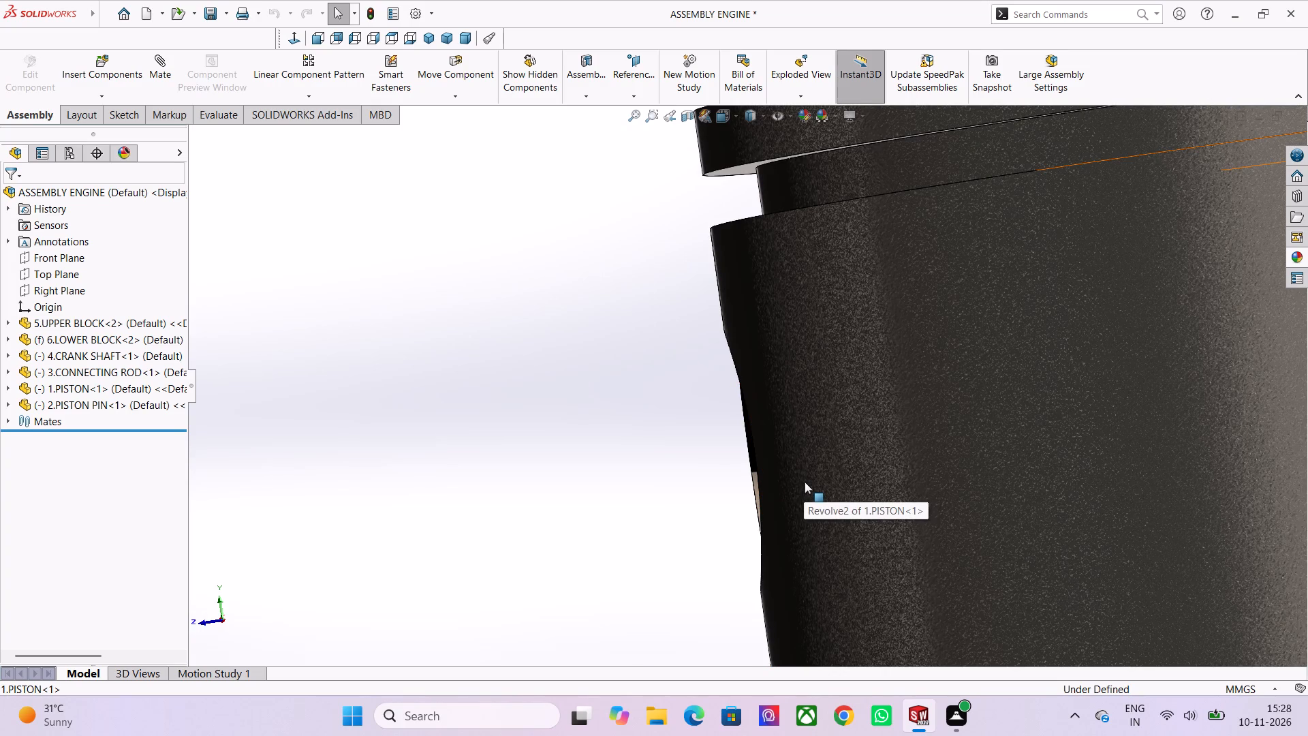
{"action": "scroll", "coordinate": [805, 482], "scroll_direction": "down", "scroll_amount": 2}
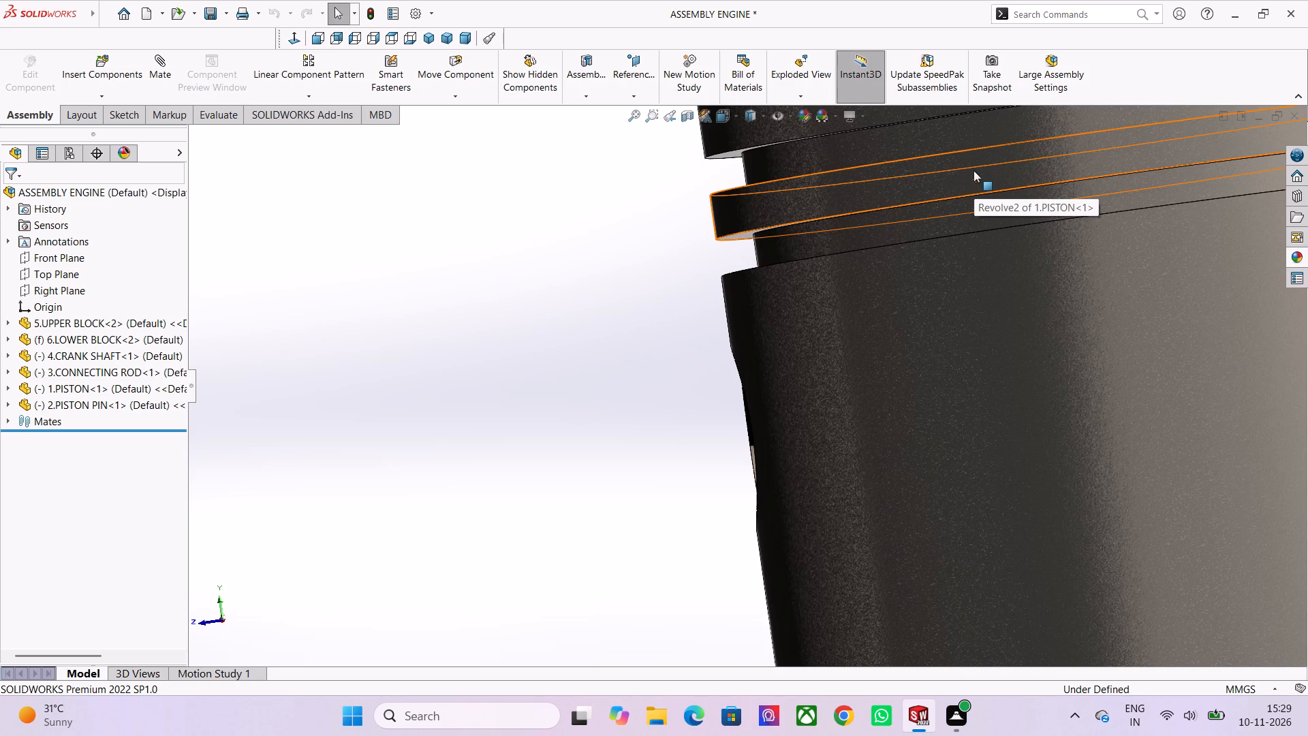
{"action": "scroll", "coordinate": [943, 269], "scroll_direction": "down", "scroll_amount": 2}
{"action": "scroll", "coordinate": [411, 281], "scroll_direction": "down", "scroll_amount": 1}
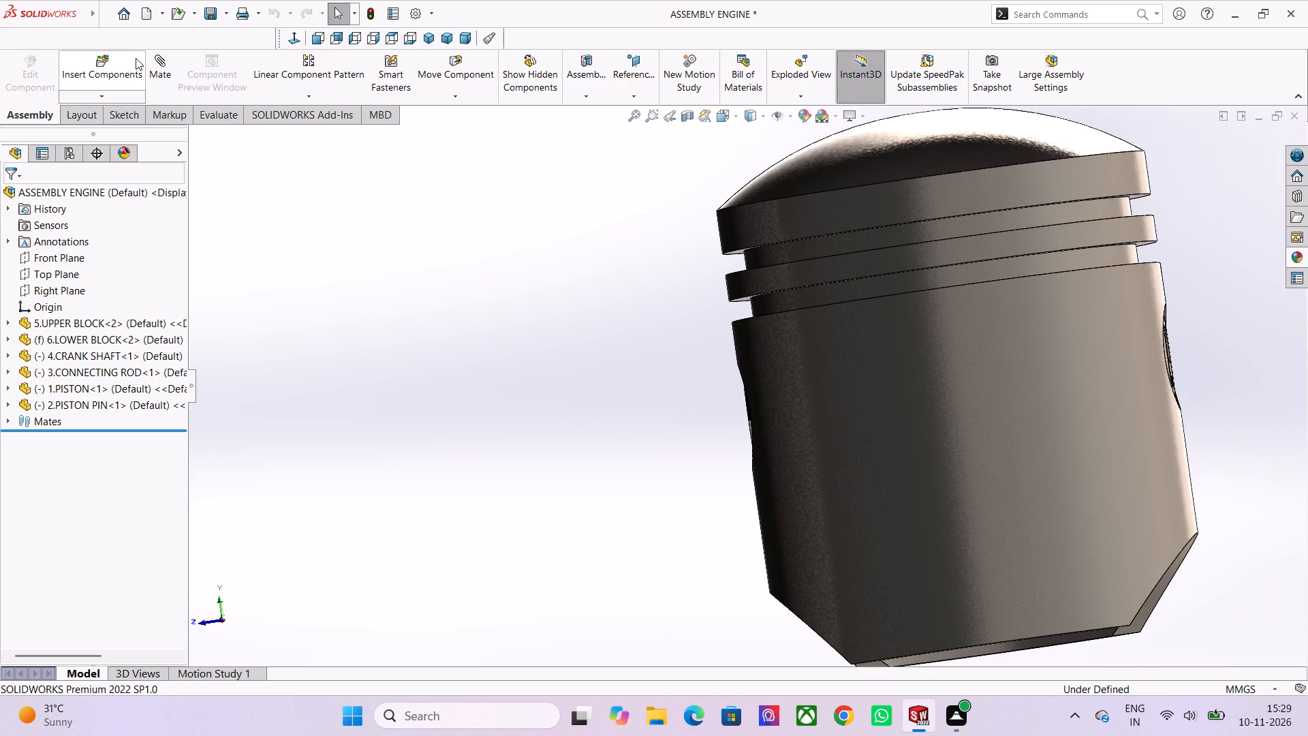
Add a concentric mate between the piston pin's outer cylindrical face and the connecting rod's small-end bore.
{"action": "left_click", "coordinate": [155, 84]}
{"action": "scroll", "coordinate": [634, 567], "scroll_direction": "down", "scroll_amount": 5}
{"action": "scroll", "coordinate": [875, 568], "scroll_direction": "down", "scroll_amount": 3}
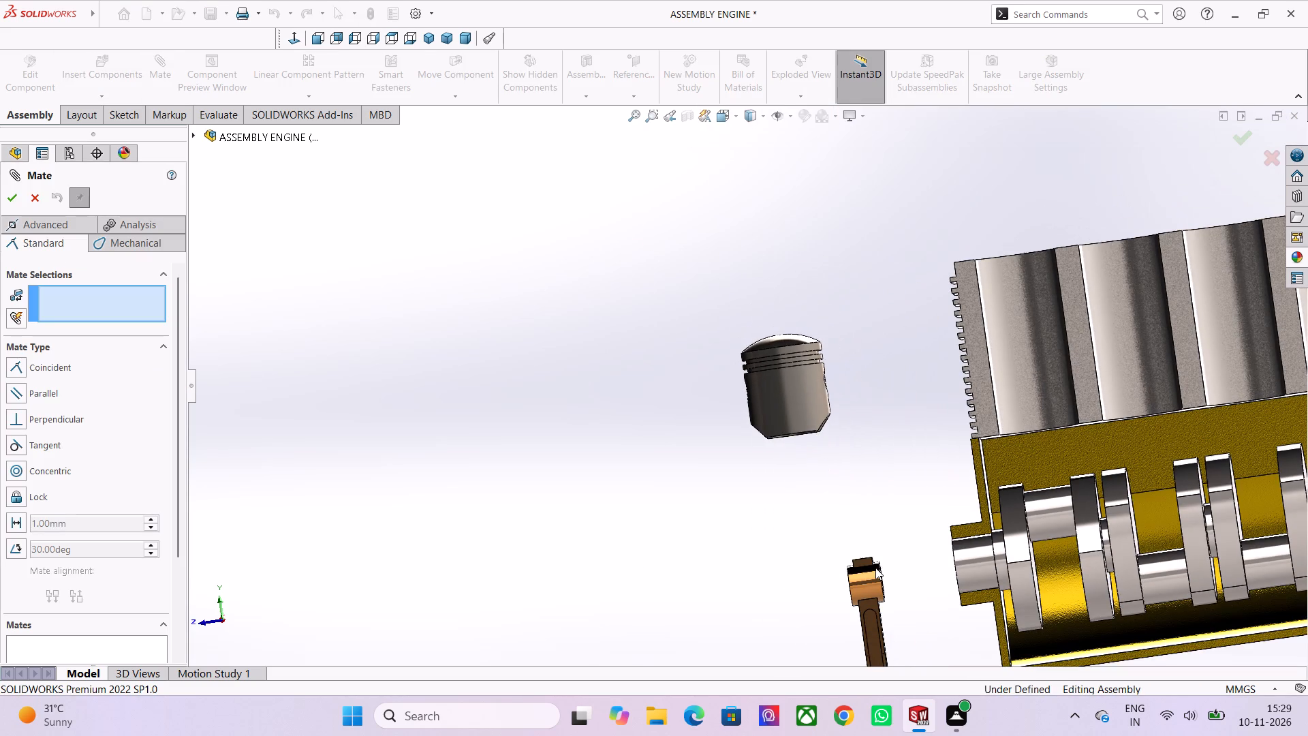
{"action": "middle_click_drag", "start_coordinate": [823, 585], "coordinate": [824, 567]}
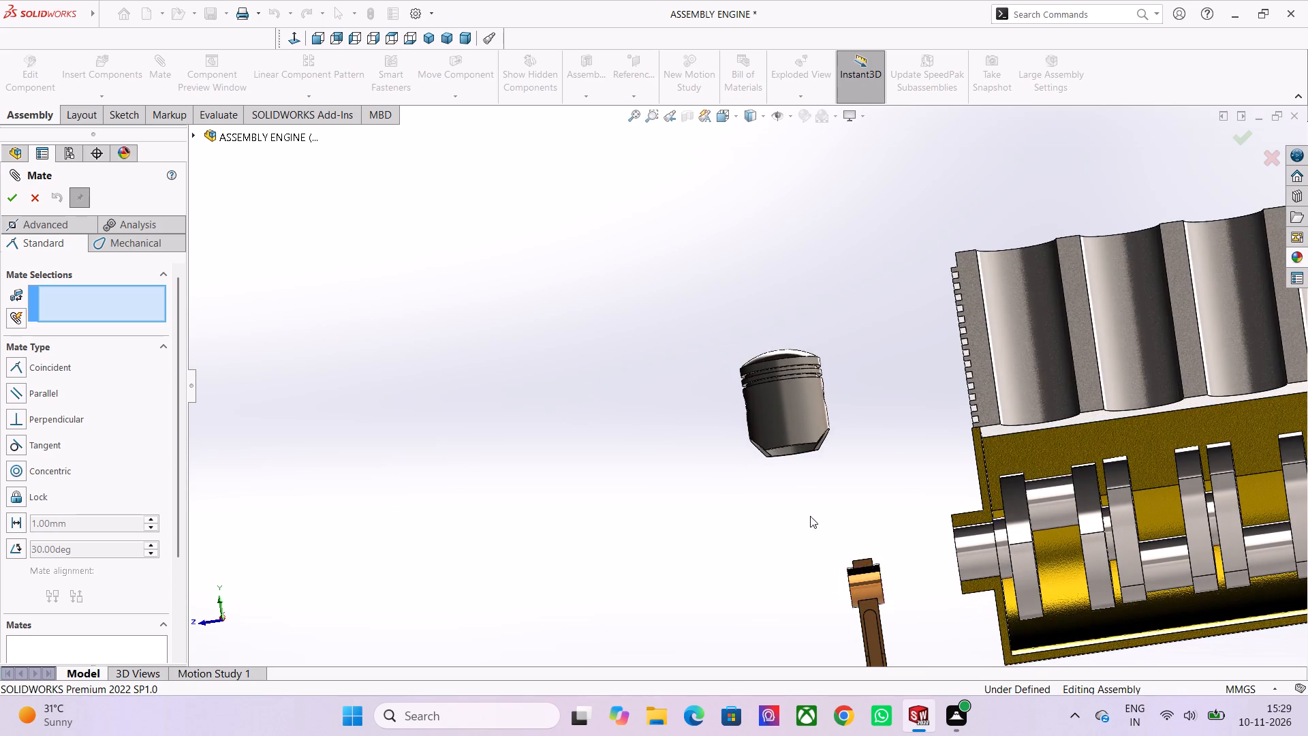
{"action": "scroll", "coordinate": [802, 500], "scroll_direction": "up", "scroll_amount": 3}
{"action": "middle_click_drag", "start_coordinate": [753, 471], "coordinate": [753, 438]}
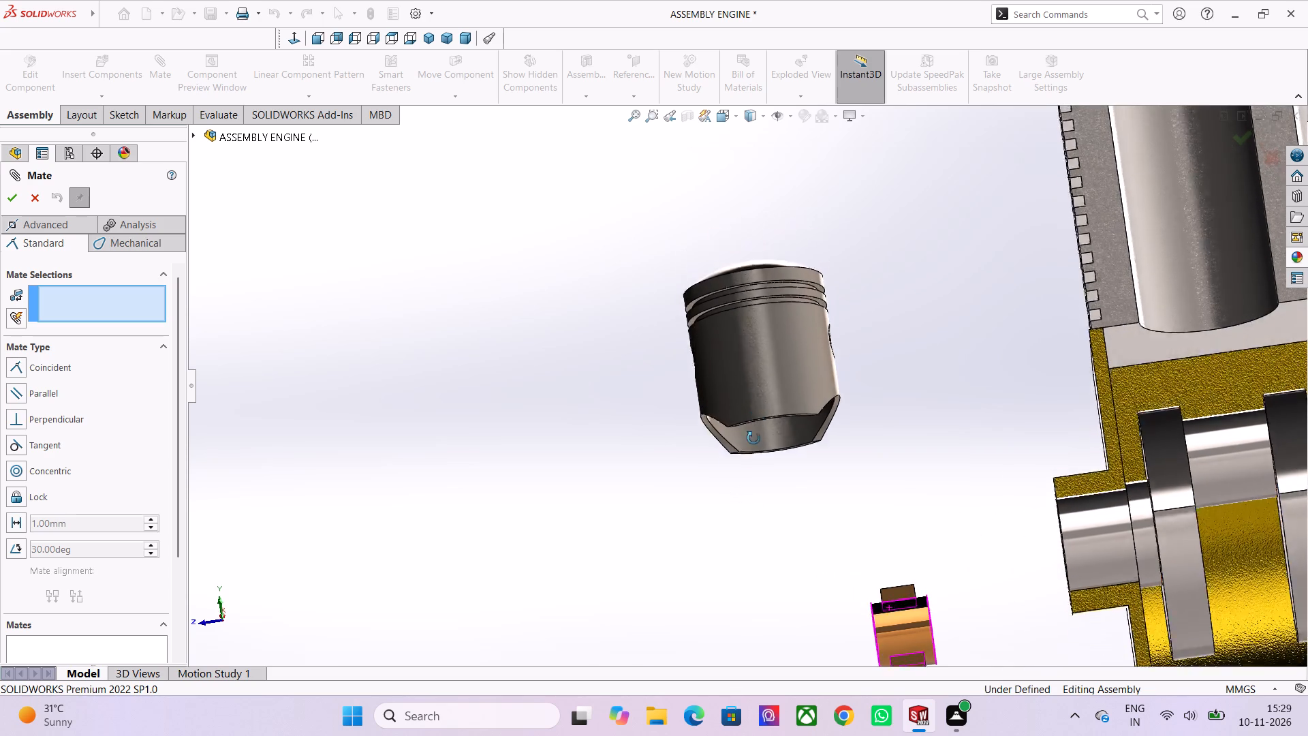
{"action": "middle_click_drag", "start_coordinate": [753, 438], "coordinate": [758, 388]}
{"action": "scroll", "coordinate": [752, 497], "scroll_direction": "up", "scroll_amount": 4}
{"action": "middle_click_drag", "start_coordinate": [752, 501], "coordinate": [752, 379]}
{"action": "scroll", "coordinate": [728, 411], "scroll_direction": "up", "scroll_amount": 1}
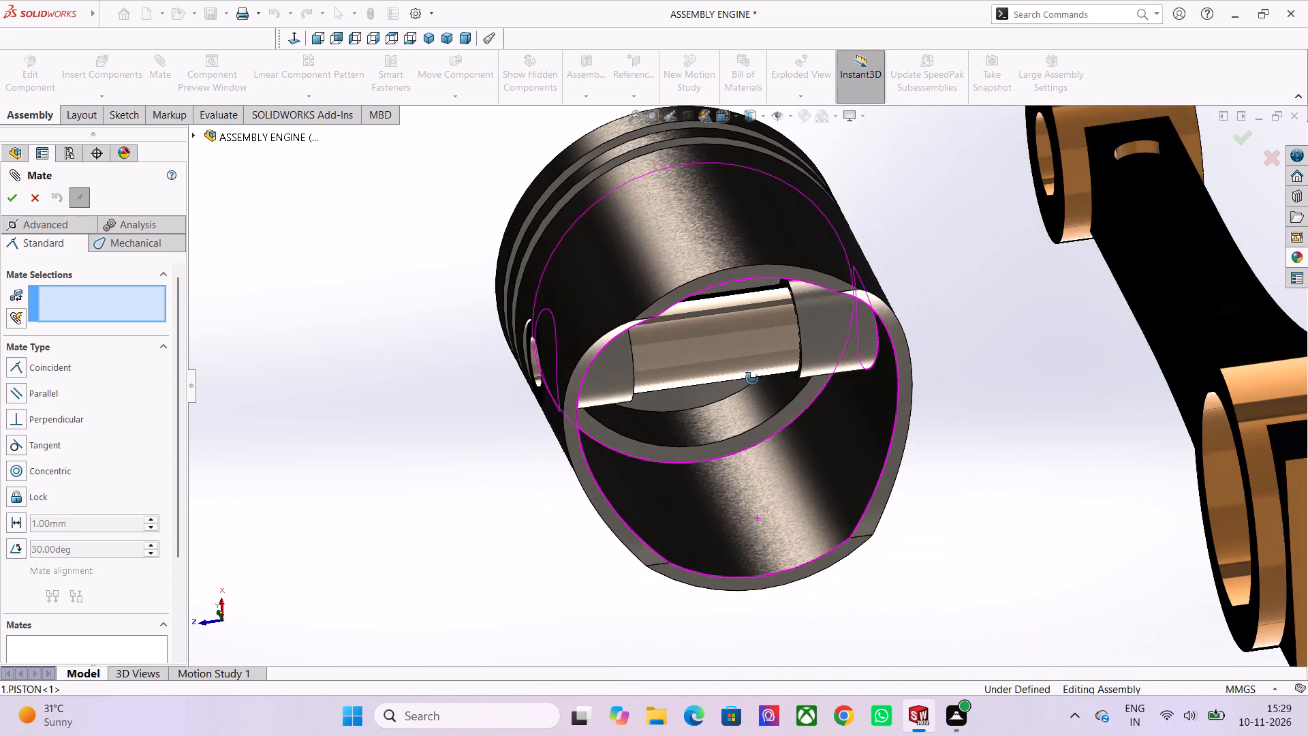
{"action": "middle_click_drag", "start_coordinate": [752, 379], "coordinate": [752, 375]}
{"action": "left_click", "coordinate": [723, 354]}
{"action": "scroll", "coordinate": [726, 390], "scroll_direction": "down", "scroll_amount": 2}
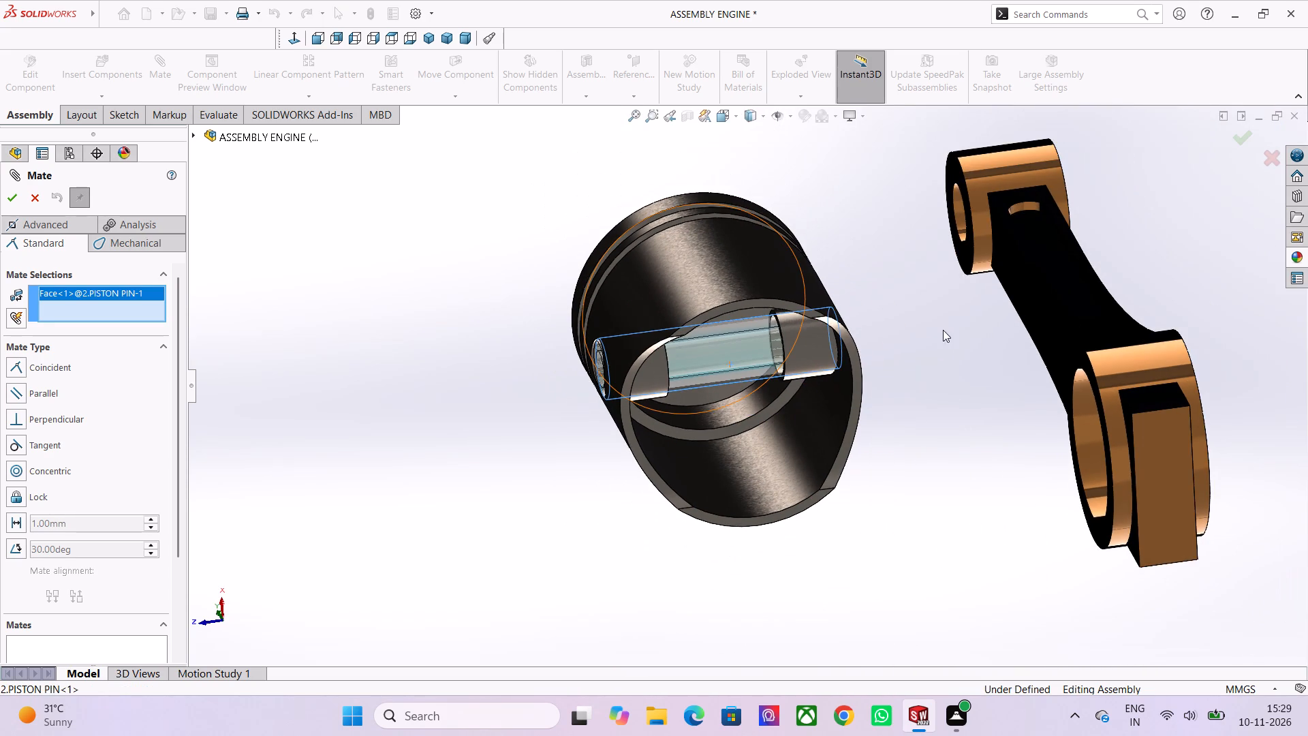
{"action": "middle_click_drag", "start_coordinate": [944, 333], "coordinate": [974, 442]}
{"action": "middle_click_drag", "start_coordinate": [979, 462], "coordinate": [981, 472]}
{"action": "middle_click_drag", "start_coordinate": [981, 474], "coordinate": [1048, 469]}
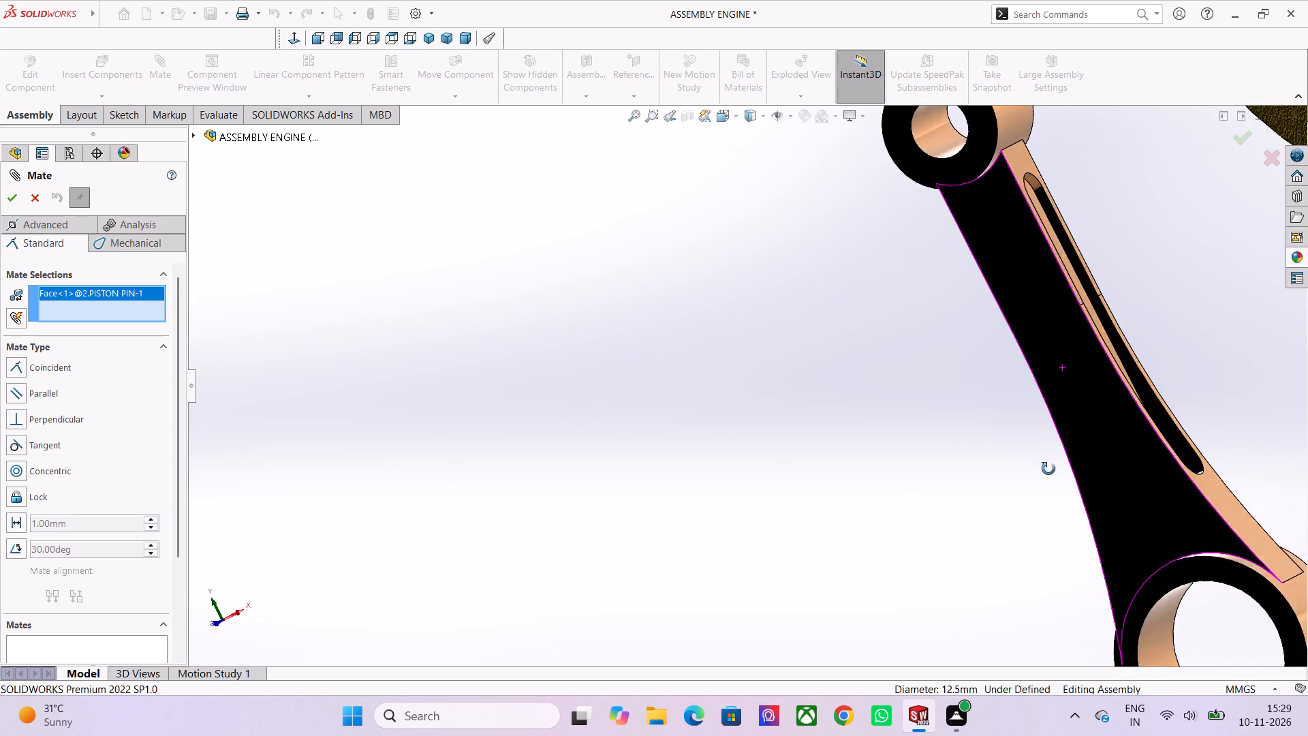
{"action": "middle_click_drag", "start_coordinate": [1048, 469], "coordinate": [999, 515]}
{"action": "scroll", "coordinate": [999, 512], "scroll_direction": "down", "scroll_amount": 1}
{"action": "scroll", "coordinate": [991, 281], "scroll_direction": "down", "scroll_amount": 2}
{"action": "scroll", "coordinate": [890, 256], "scroll_direction": "up", "scroll_amount": 4}
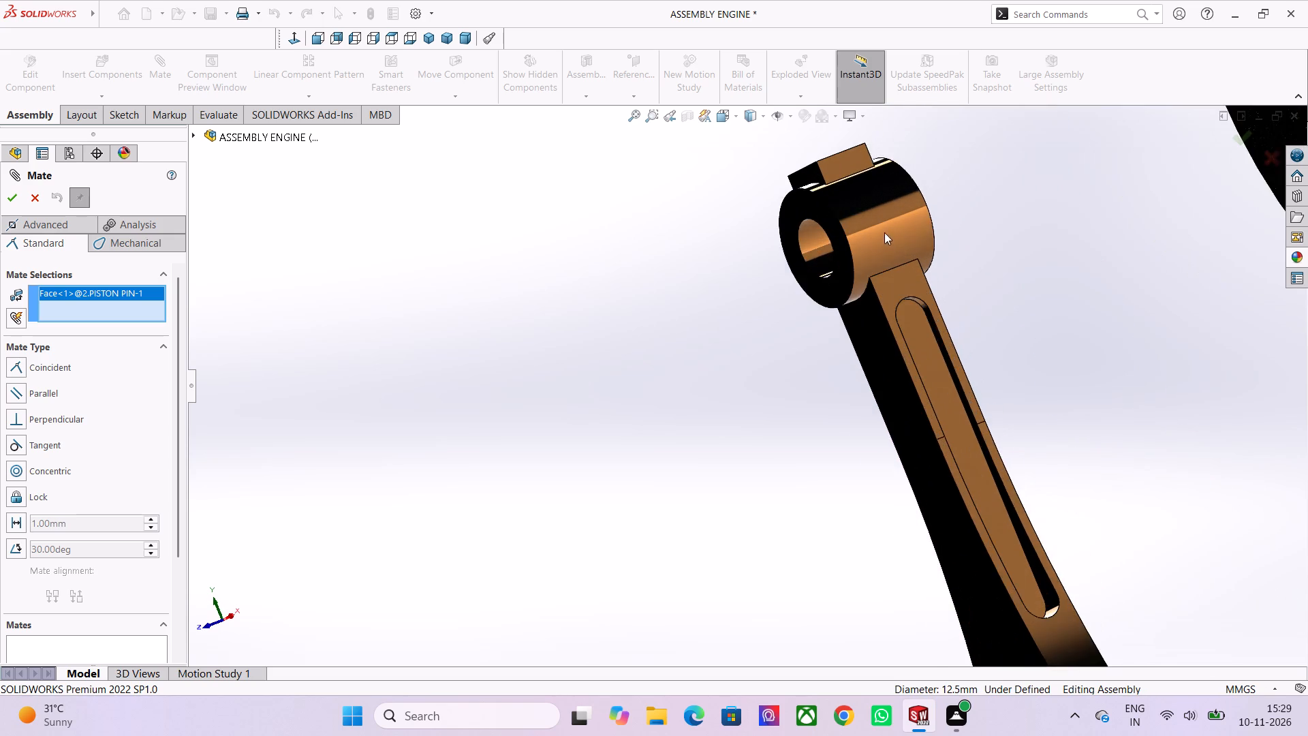
{"action": "scroll", "coordinate": [884, 232], "scroll_direction": "up", "scroll_amount": 3}
{"action": "left_click", "coordinate": [758, 269]}
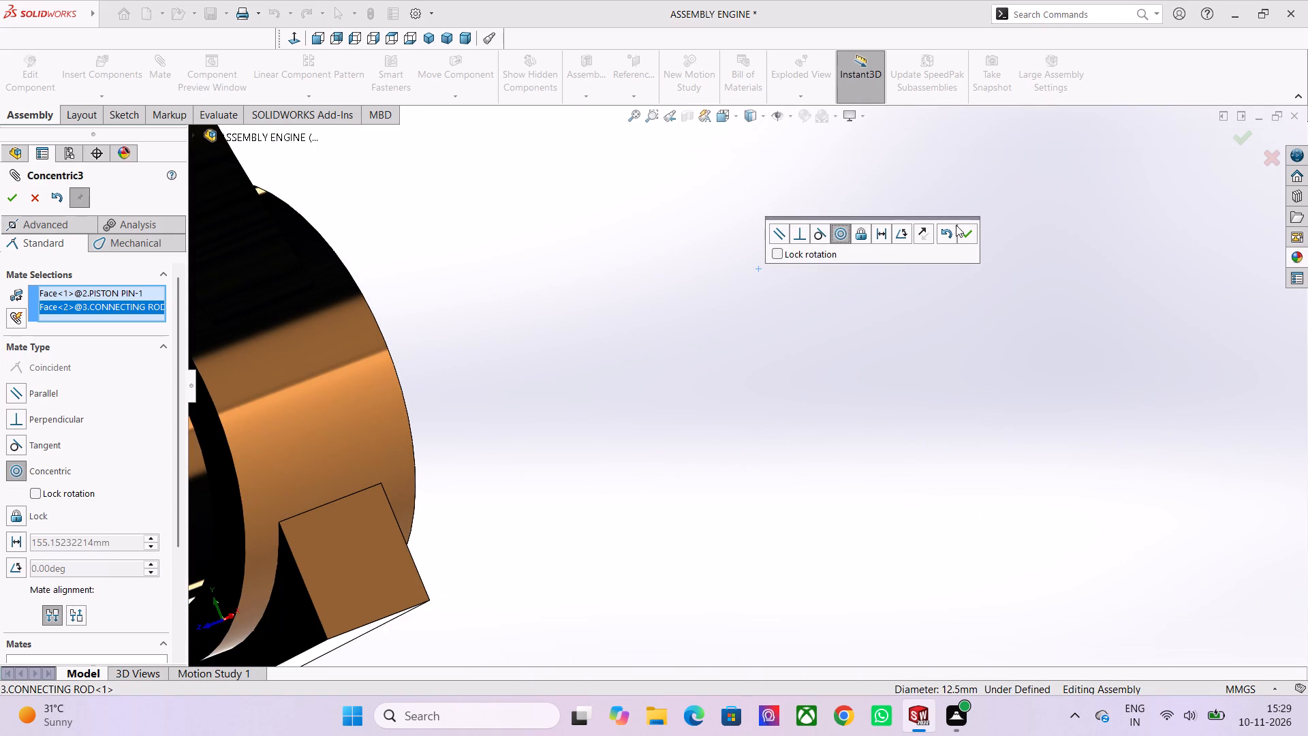
{"action": "left_click", "coordinate": [962, 230]}
Slide the connecting rod along the piston pin toward the middle of the piston, viewing it from the open underside.
{"action": "scroll", "coordinate": [307, 294], "scroll_direction": "down", "scroll_amount": 7}
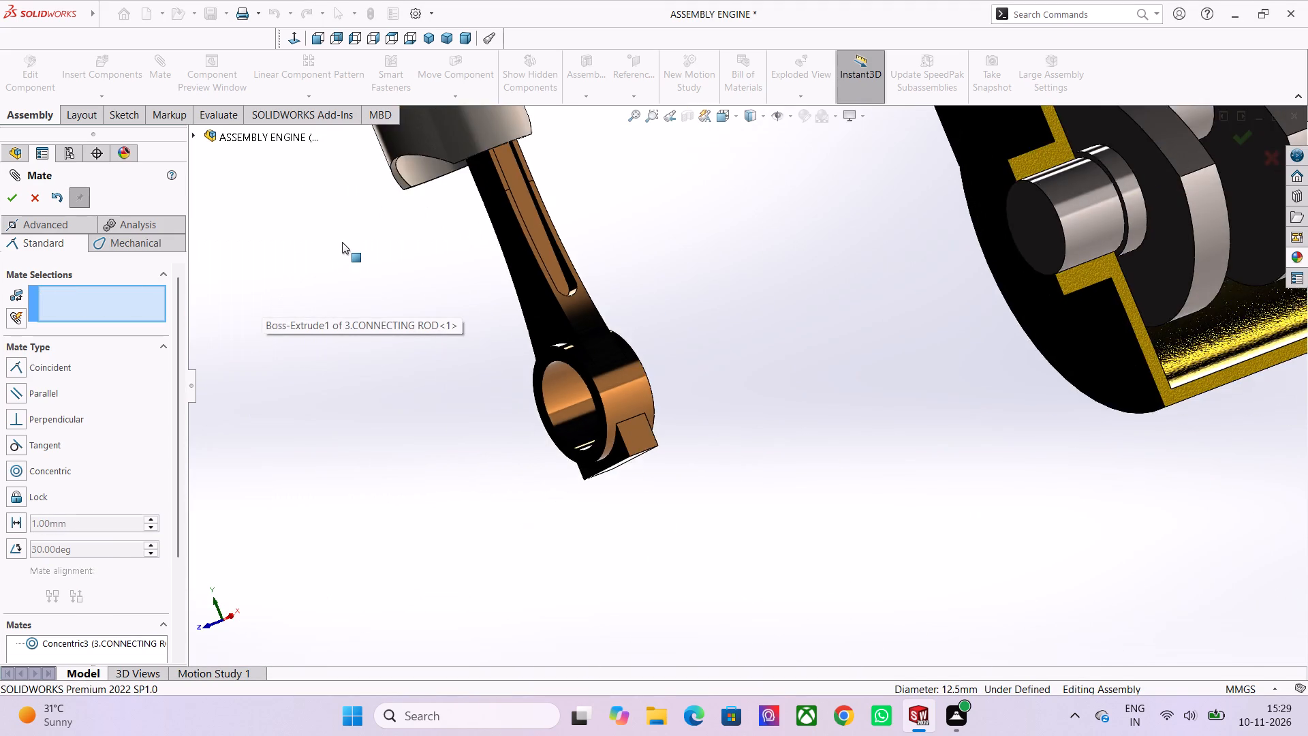
{"action": "scroll", "coordinate": [342, 242], "scroll_direction": "down", "scroll_amount": 2}
{"action": "middle_click_drag", "start_coordinate": [403, 250], "coordinate": [393, 278]}
{"action": "scroll", "coordinate": [349, 264], "scroll_direction": "down", "scroll_amount": 1}
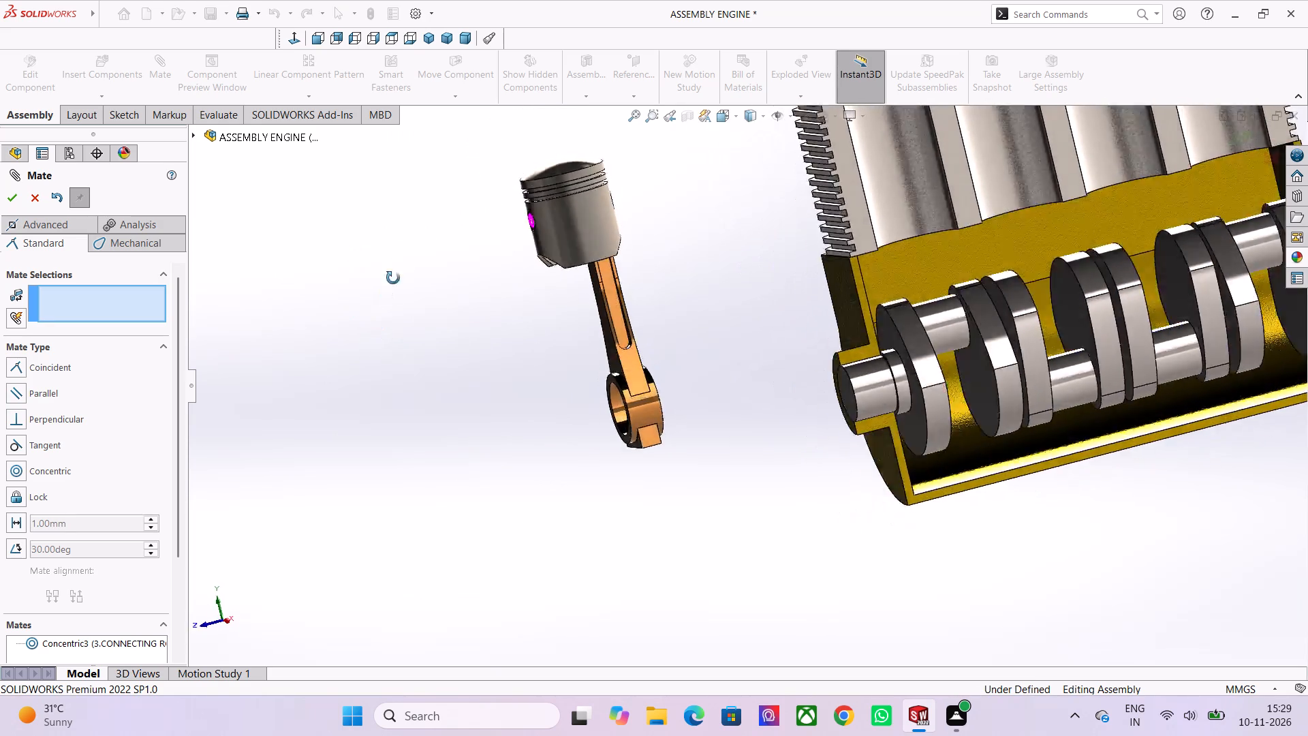
{"action": "middle_click_drag", "start_coordinate": [393, 278], "coordinate": [365, 213]}
{"action": "scroll", "coordinate": [491, 226], "scroll_direction": "up", "scroll_amount": 4}
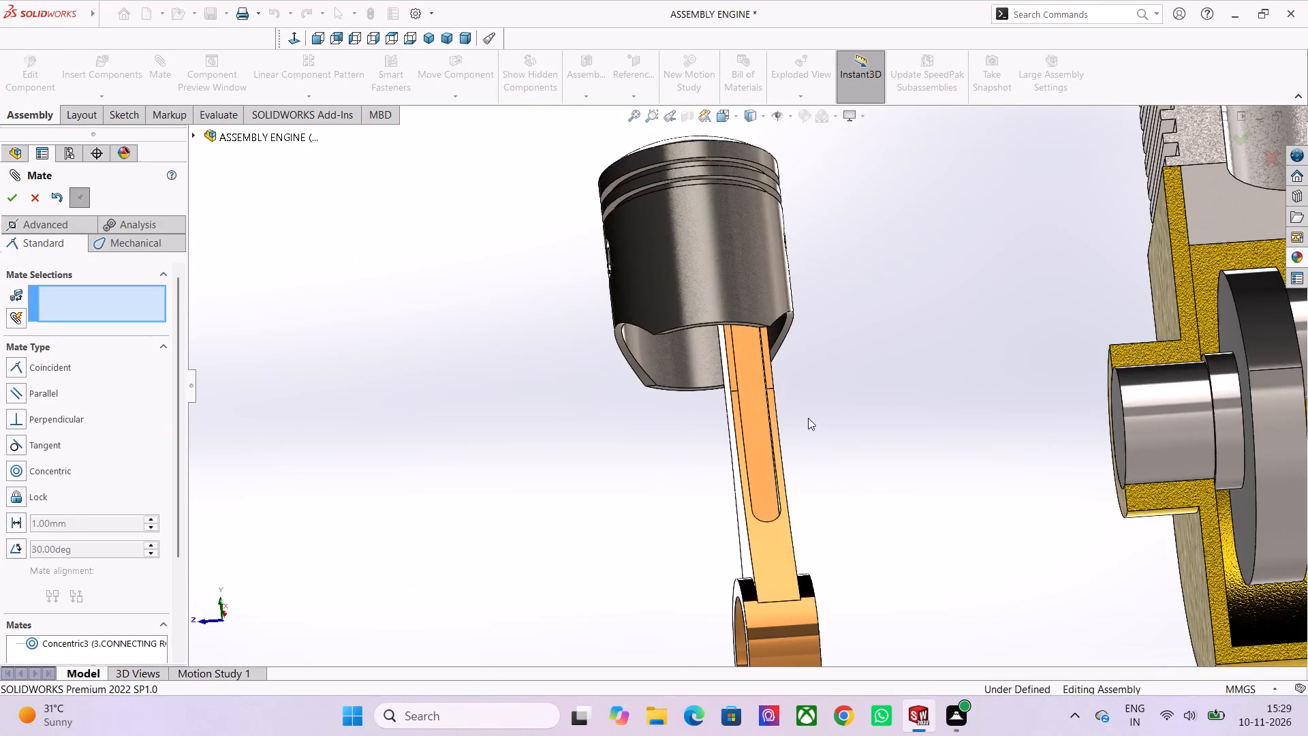
{"action": "middle_click_drag", "start_coordinate": [695, 508], "coordinate": [691, 352]}
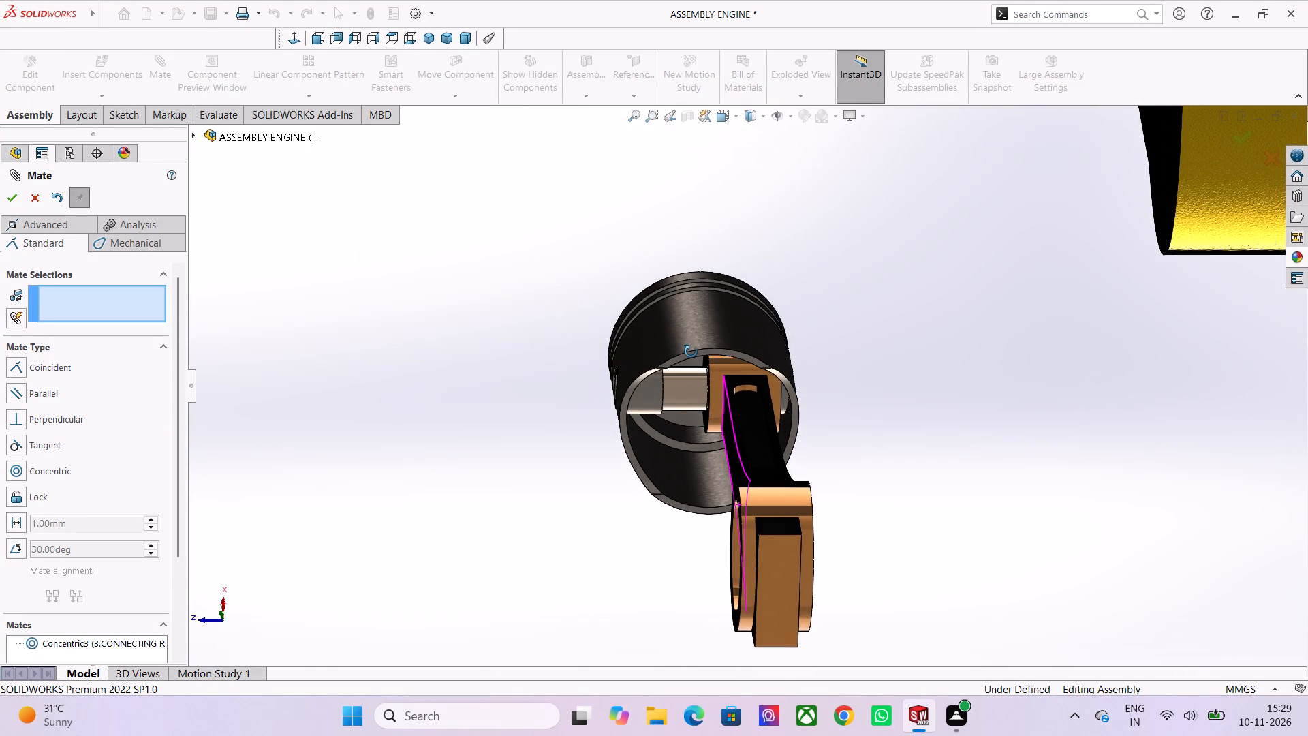
{"action": "middle_click_drag", "start_coordinate": [691, 352], "coordinate": [681, 336]}
{"action": "left_click_drag", "start_coordinate": [755, 453], "coordinate": [732, 453]}
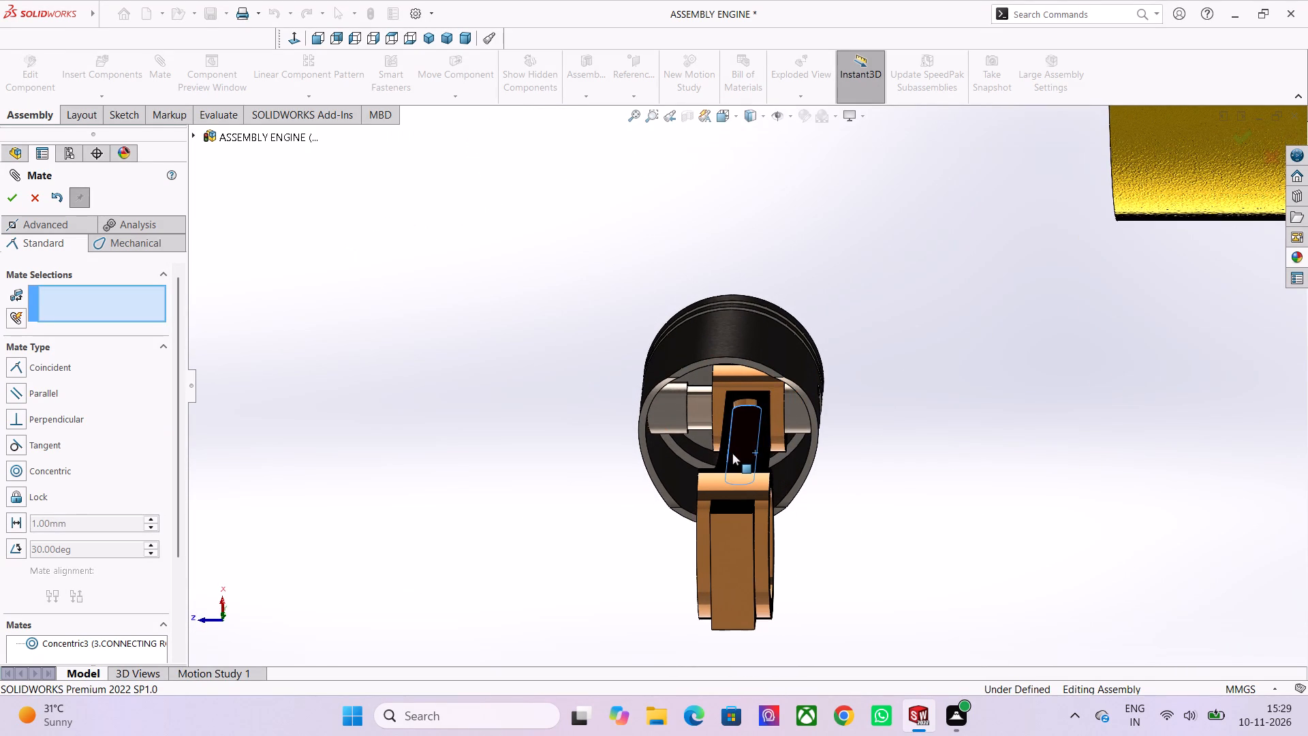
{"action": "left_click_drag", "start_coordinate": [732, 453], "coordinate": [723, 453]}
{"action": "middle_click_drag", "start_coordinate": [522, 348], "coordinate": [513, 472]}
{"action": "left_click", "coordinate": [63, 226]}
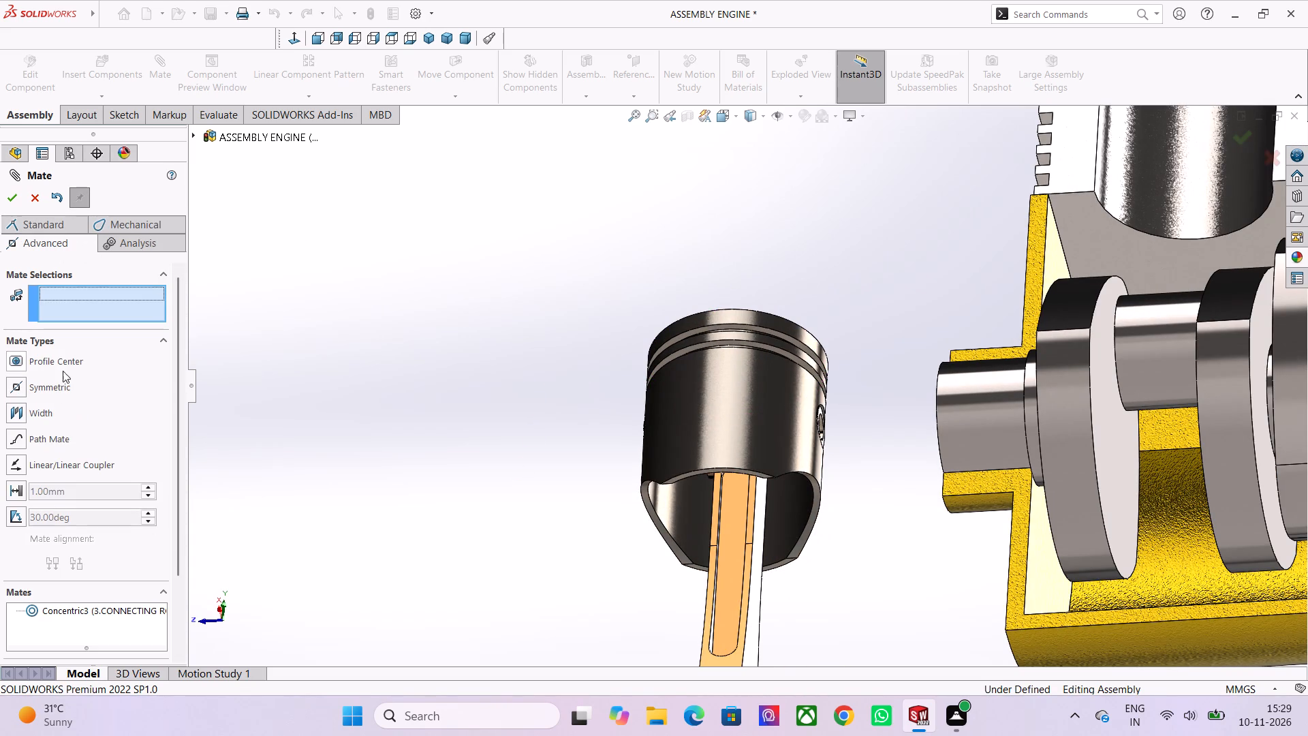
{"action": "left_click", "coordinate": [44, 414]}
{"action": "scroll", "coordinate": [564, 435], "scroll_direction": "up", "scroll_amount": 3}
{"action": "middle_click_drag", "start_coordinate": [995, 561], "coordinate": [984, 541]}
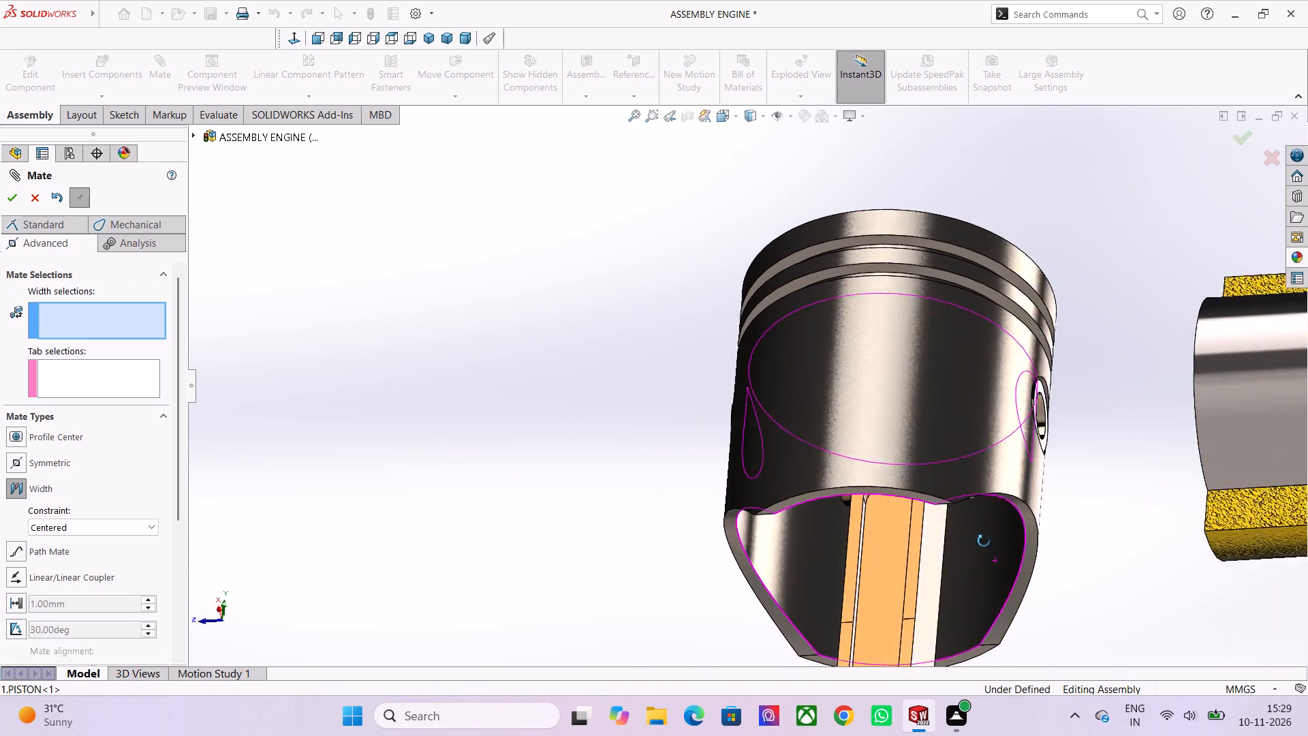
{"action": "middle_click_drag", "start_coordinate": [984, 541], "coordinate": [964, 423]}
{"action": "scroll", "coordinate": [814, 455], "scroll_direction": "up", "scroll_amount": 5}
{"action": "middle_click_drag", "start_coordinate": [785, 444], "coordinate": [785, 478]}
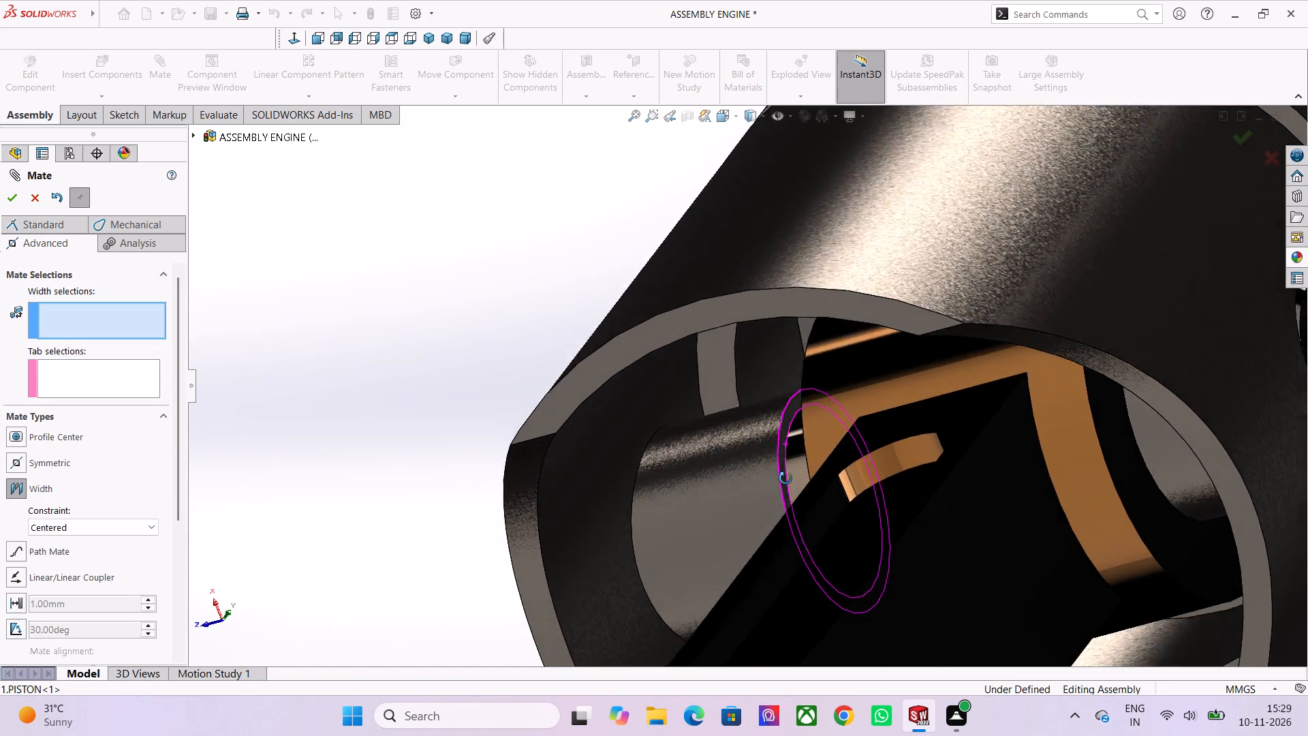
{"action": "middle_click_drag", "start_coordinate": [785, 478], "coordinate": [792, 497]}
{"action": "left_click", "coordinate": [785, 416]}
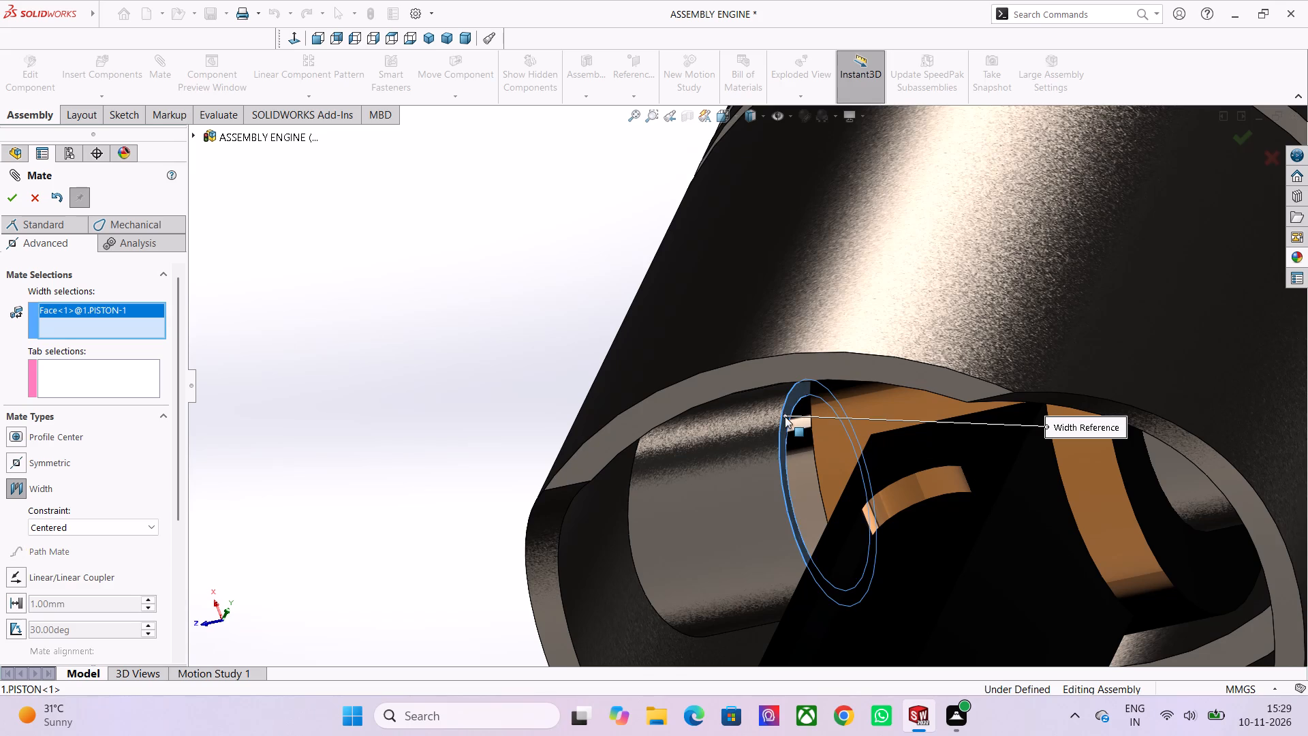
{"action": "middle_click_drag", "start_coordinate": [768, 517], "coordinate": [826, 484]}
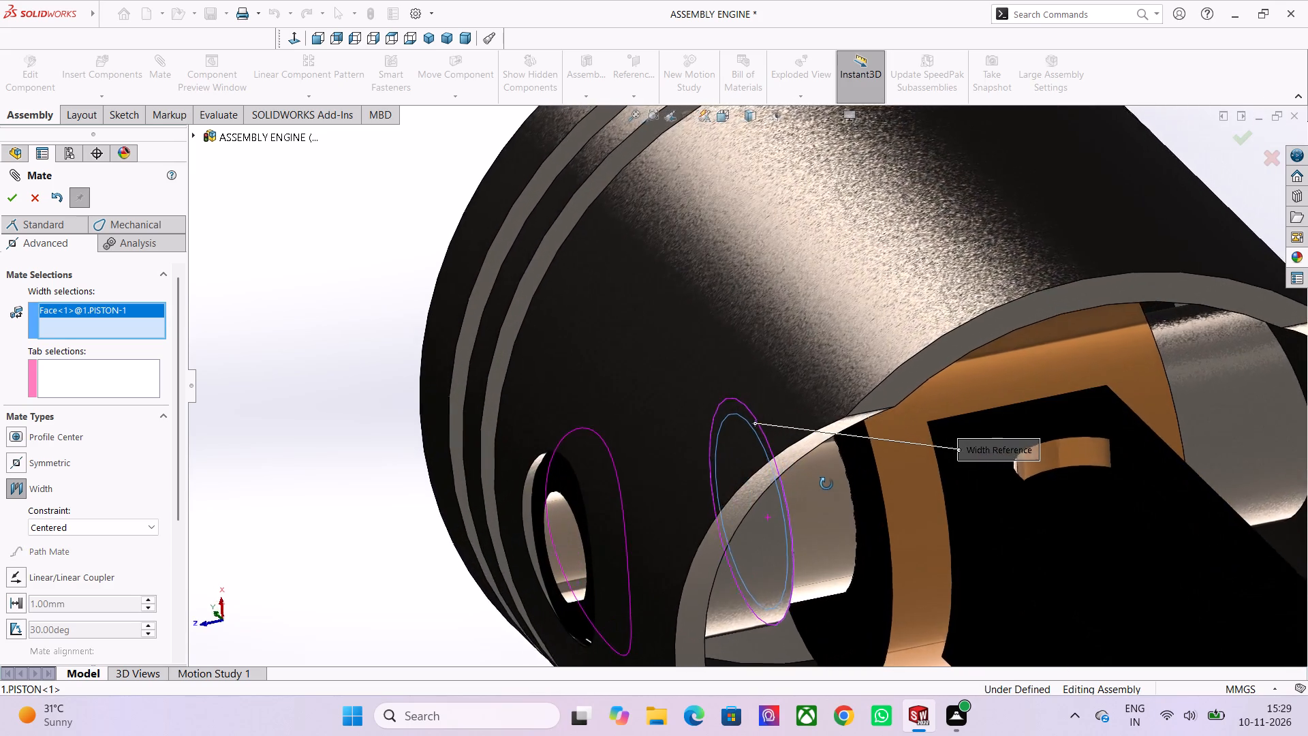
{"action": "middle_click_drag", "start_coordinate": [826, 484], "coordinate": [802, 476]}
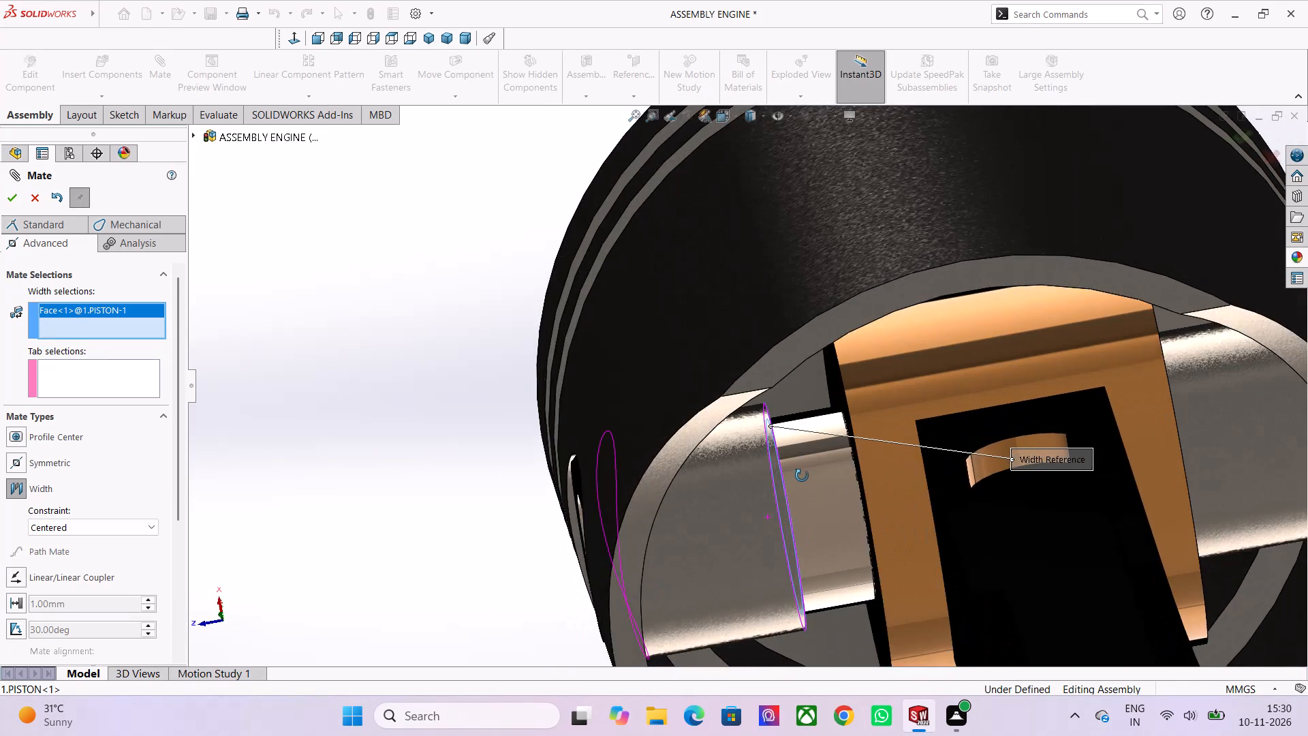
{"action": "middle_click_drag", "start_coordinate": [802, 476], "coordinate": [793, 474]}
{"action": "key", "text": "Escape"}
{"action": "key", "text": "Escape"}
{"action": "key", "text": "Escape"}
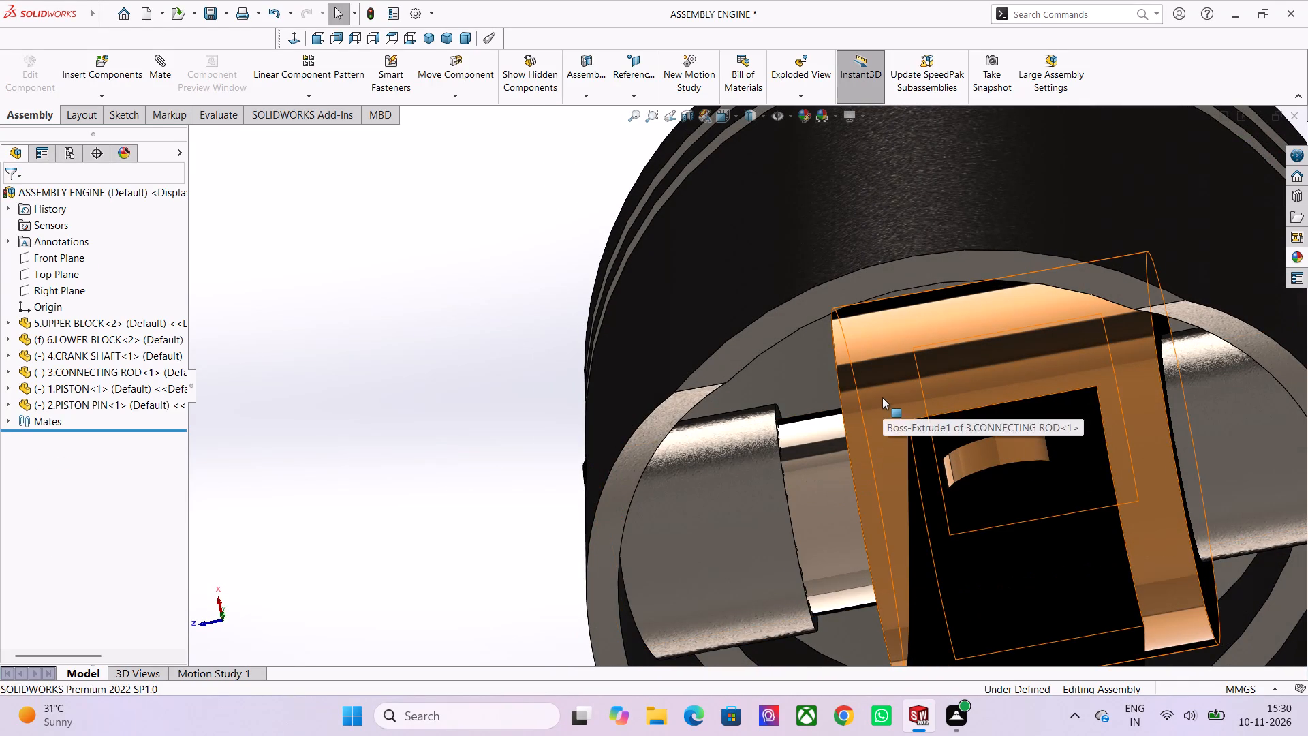
Slide the connecting rod along the piston pin to open a gap between its small end and both piston pin bosses.
{"action": "left_click_drag", "start_coordinate": [882, 397], "coordinate": [849, 396]}
{"action": "left_click_drag", "start_coordinate": [849, 396], "coordinate": [840, 401]}
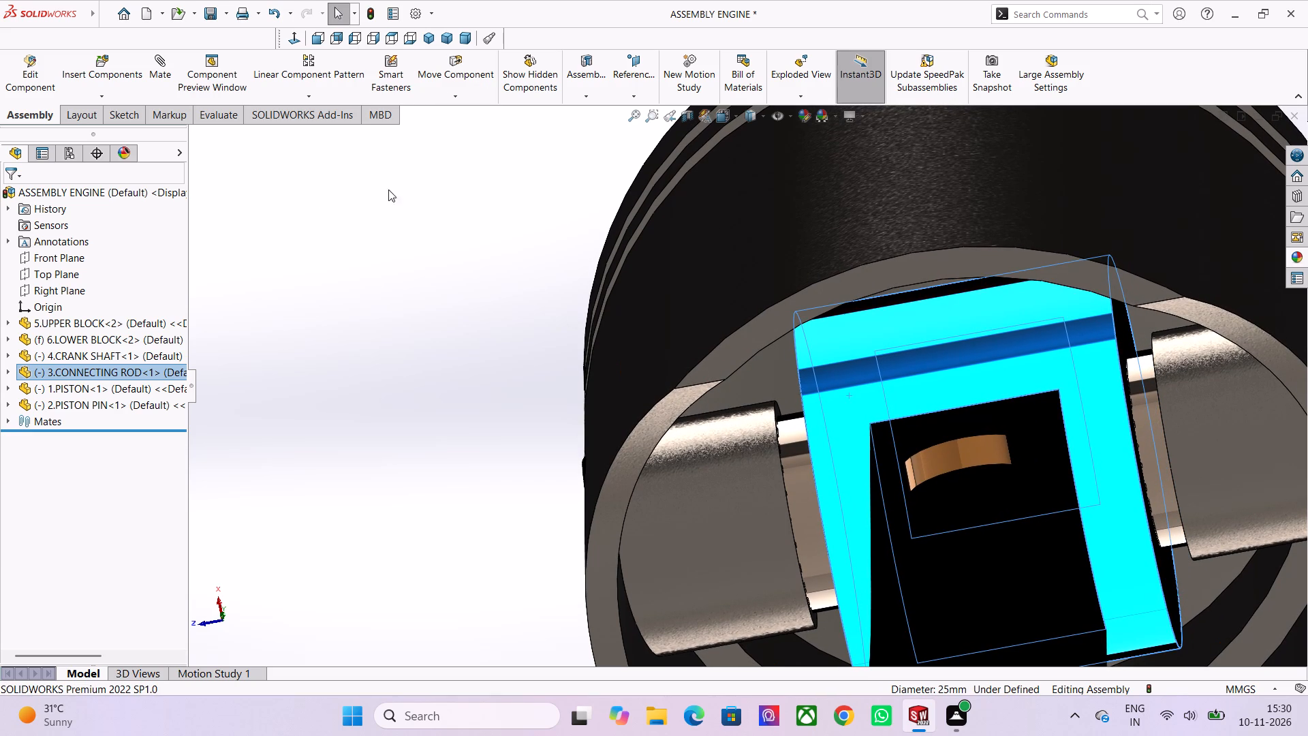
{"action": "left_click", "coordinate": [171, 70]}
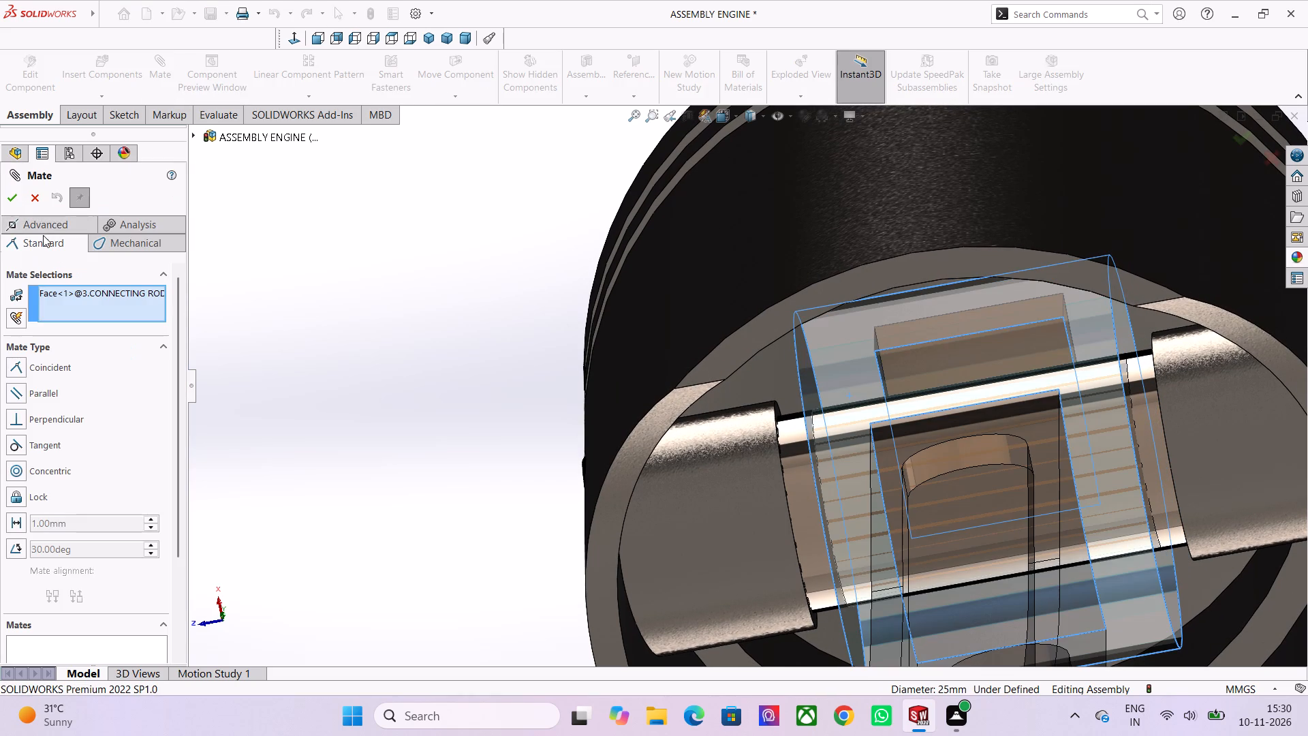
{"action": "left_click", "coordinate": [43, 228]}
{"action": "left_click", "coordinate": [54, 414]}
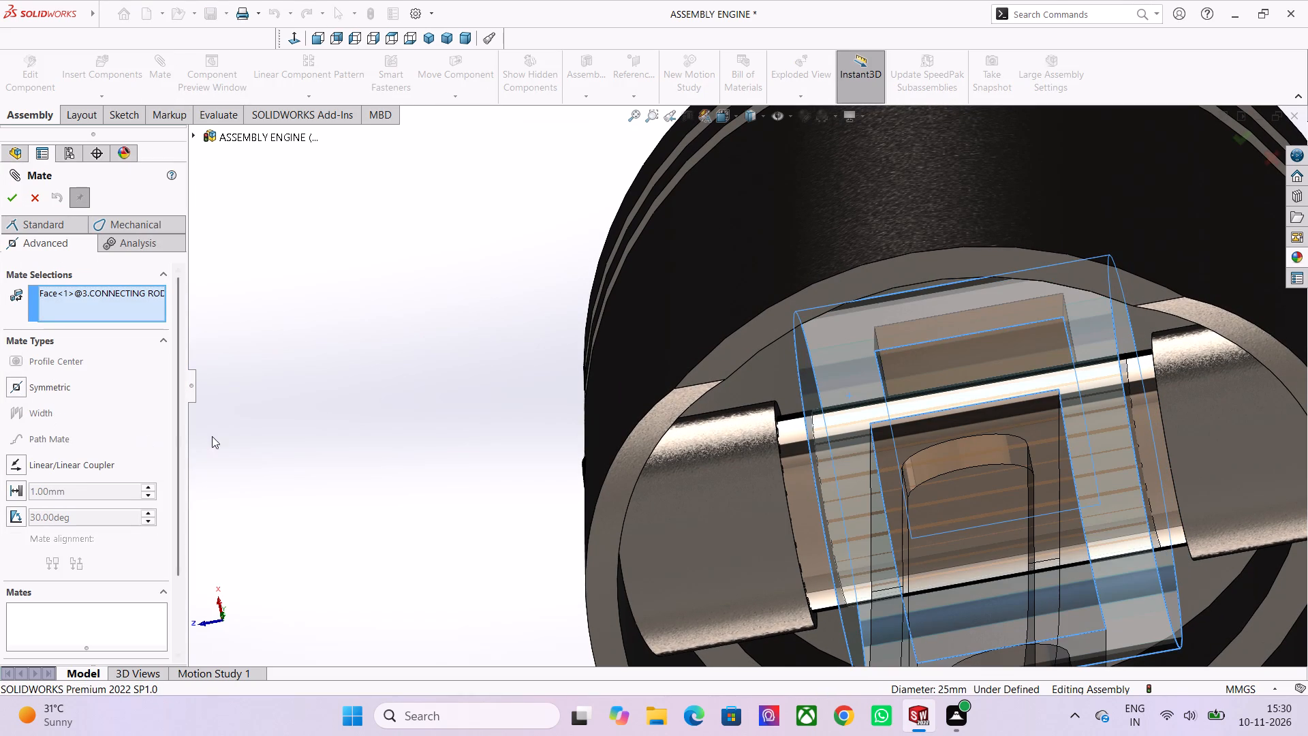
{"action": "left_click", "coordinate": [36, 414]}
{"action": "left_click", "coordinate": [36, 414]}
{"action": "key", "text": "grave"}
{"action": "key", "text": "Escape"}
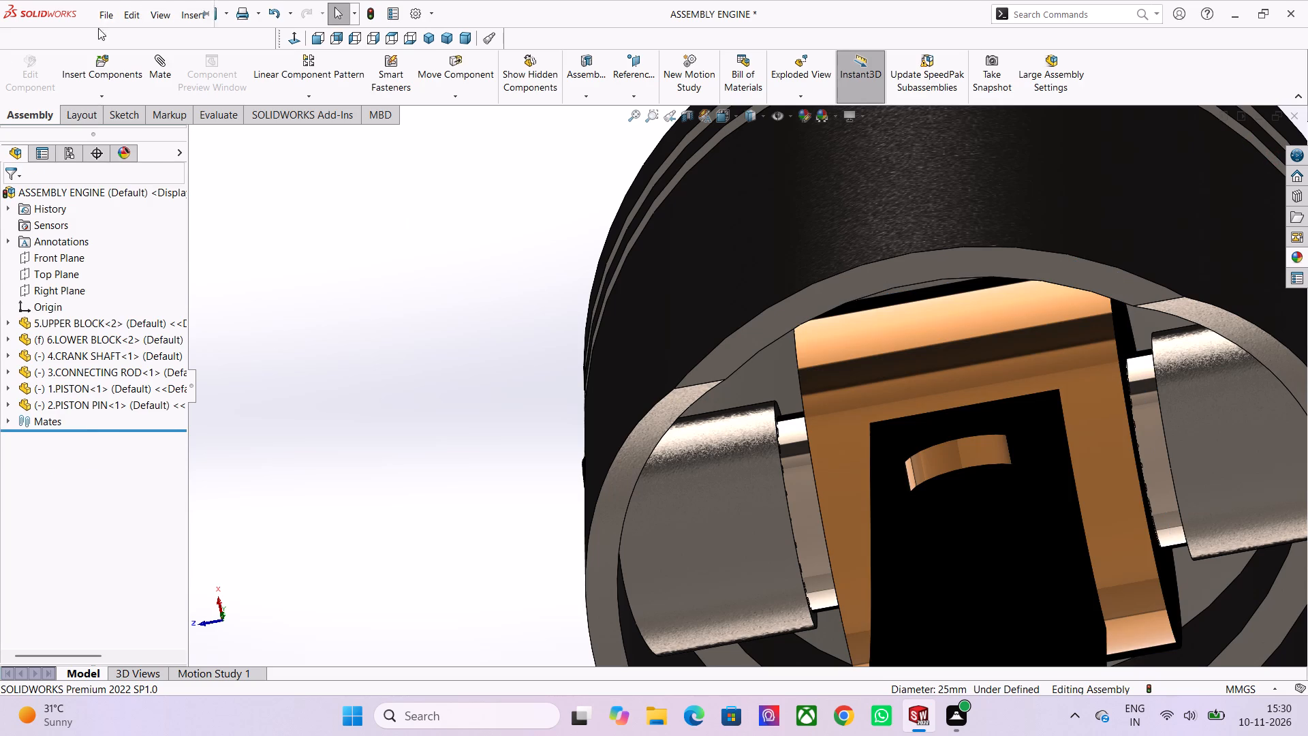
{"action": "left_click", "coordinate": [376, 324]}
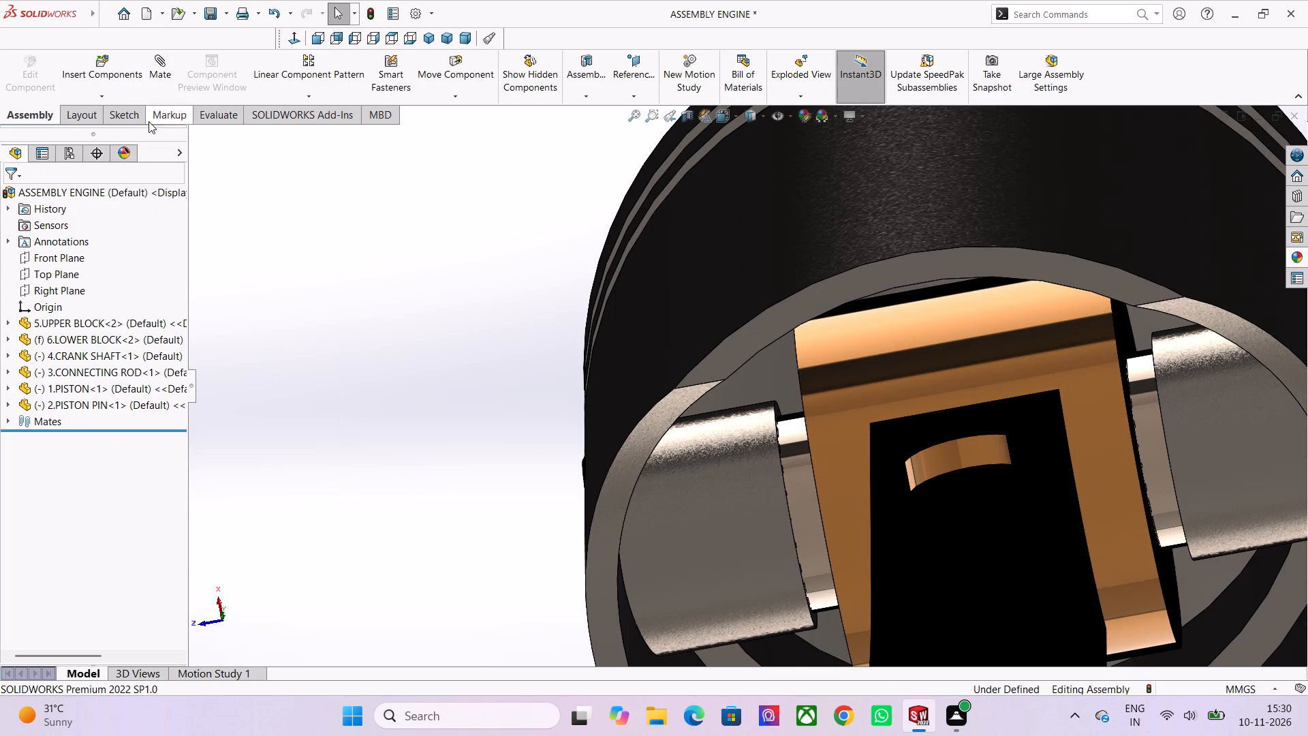
Add a centered Width mate with the piston's two inner pin-boss faces as width and the connecting rod's two small-end side faces as tab.
{"action": "left_click", "coordinate": [163, 83]}
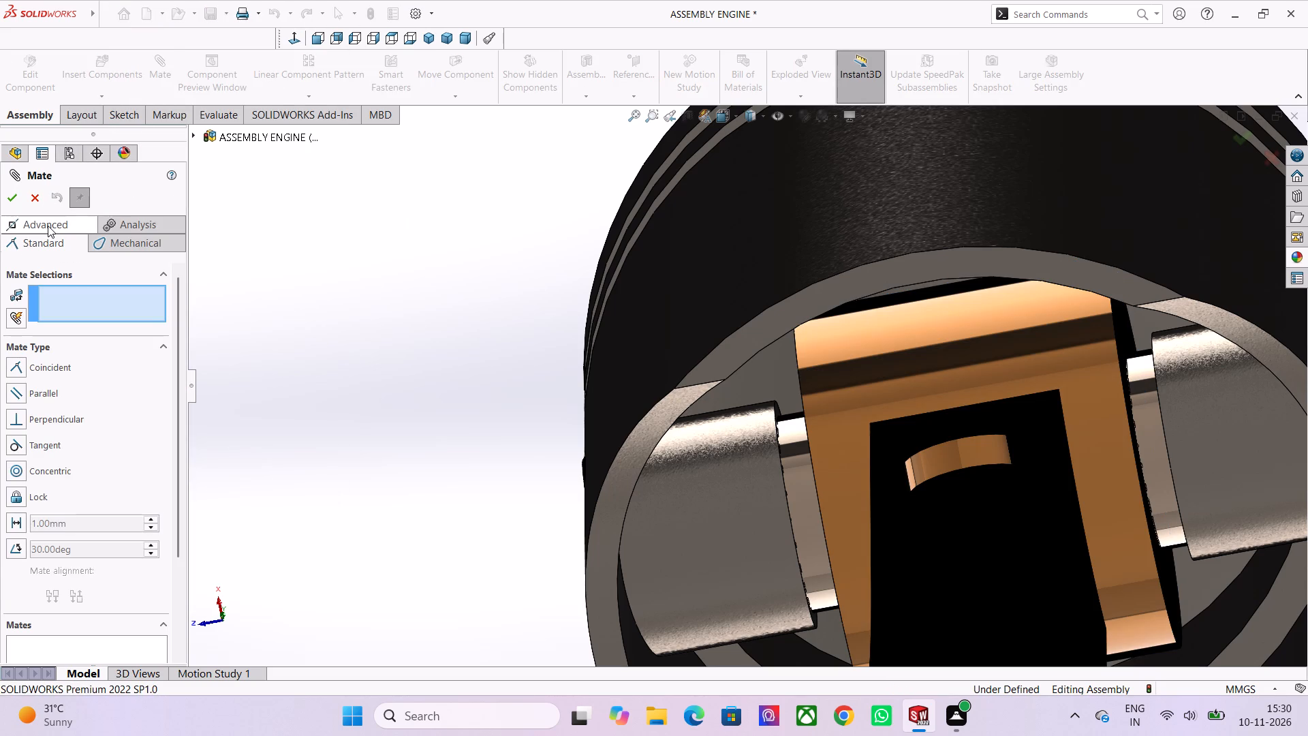
{"action": "left_click", "coordinate": [46, 222]}
{"action": "left_click", "coordinate": [45, 412]}
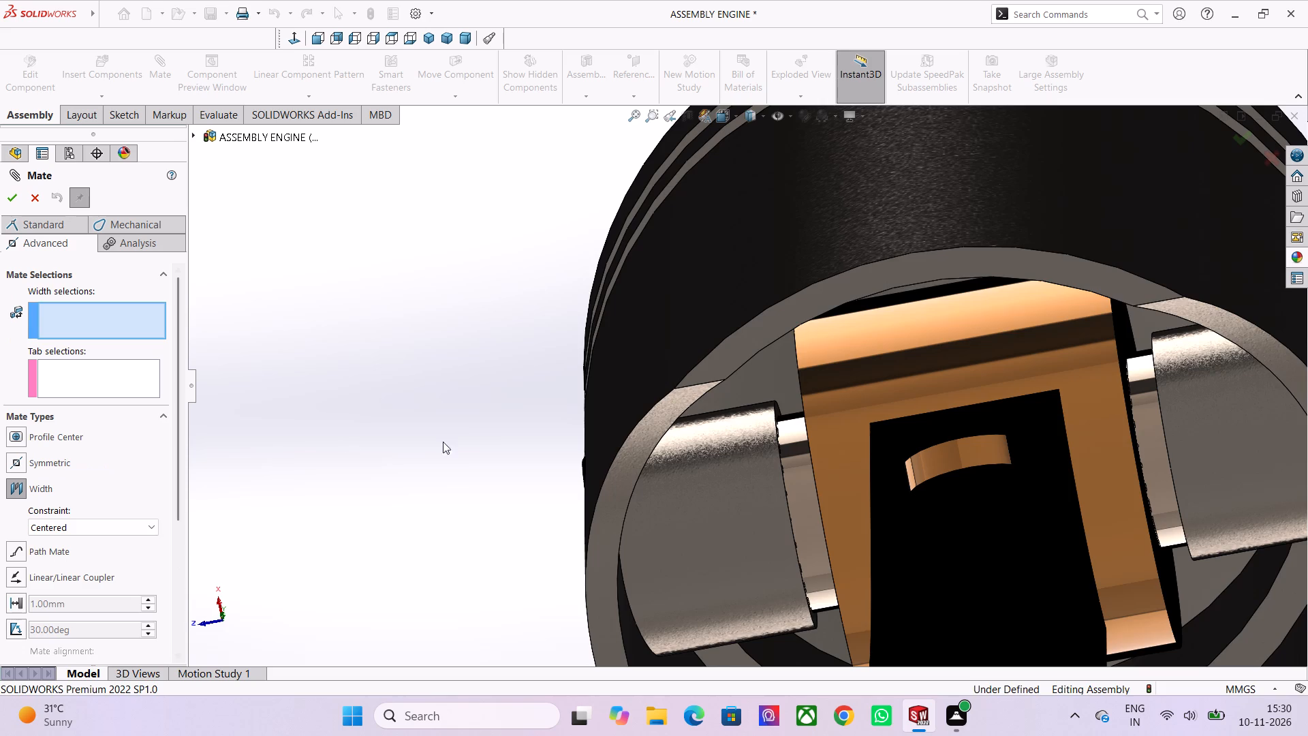
{"action": "middle_click_drag", "start_coordinate": [584, 451], "coordinate": [561, 456]}
{"action": "middle_click_drag", "start_coordinate": [561, 456], "coordinate": [576, 460]}
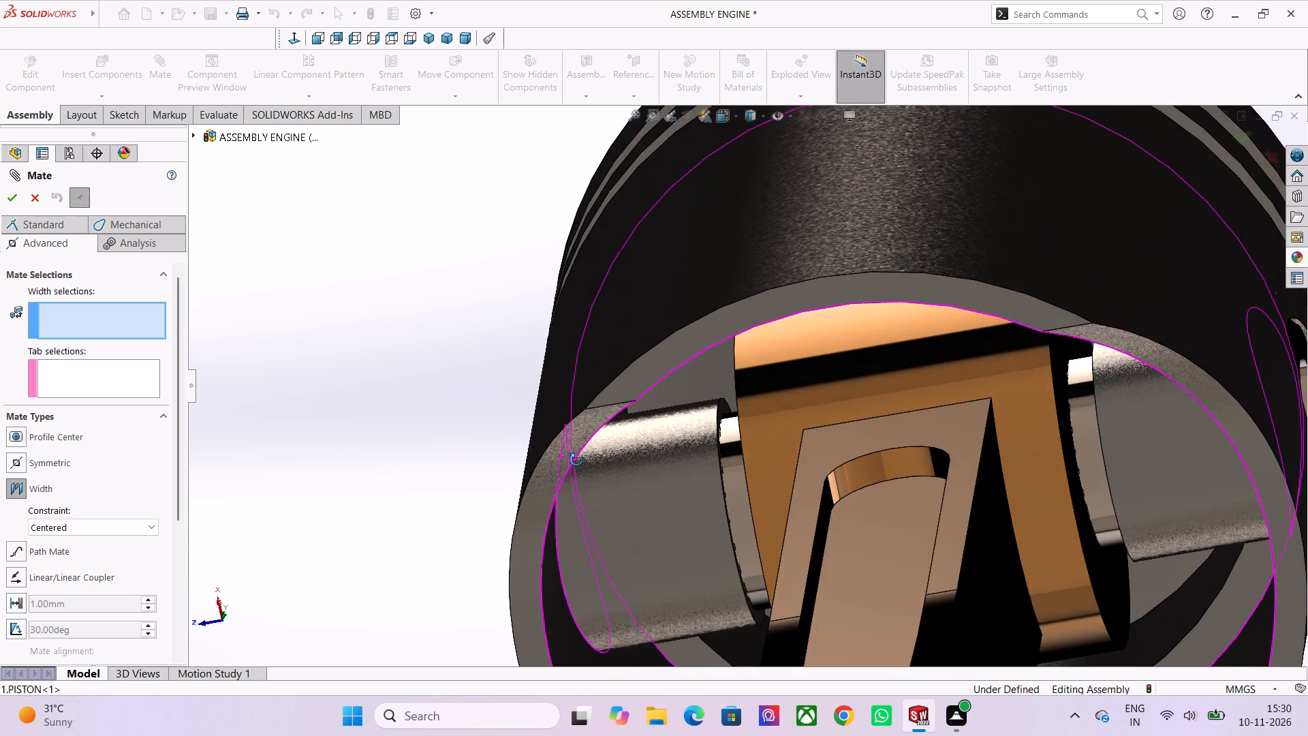
{"action": "middle_click_drag", "start_coordinate": [576, 460], "coordinate": [572, 457]}
{"action": "scroll", "coordinate": [768, 436], "scroll_direction": "down", "scroll_amount": 1}
{"action": "scroll", "coordinate": [770, 435], "scroll_direction": "up", "scroll_amount": 5}
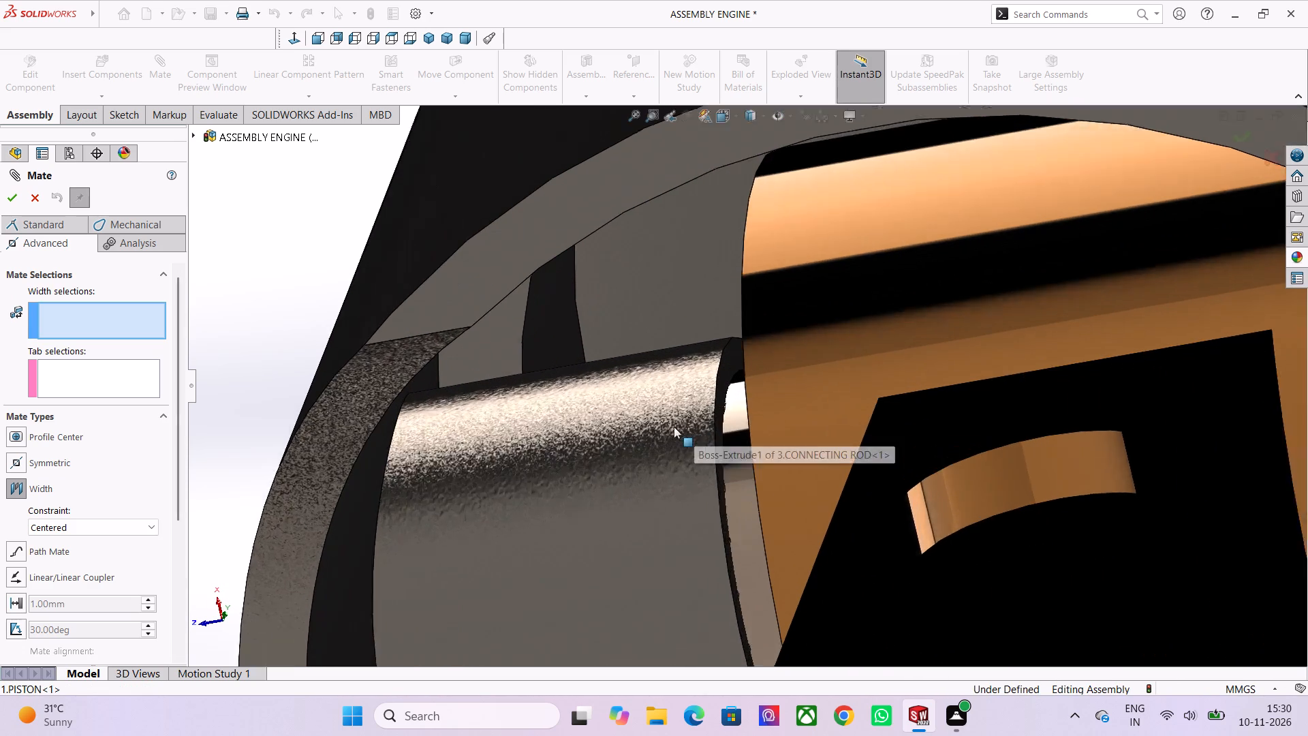
{"action": "scroll", "coordinate": [674, 427], "scroll_direction": "up", "scroll_amount": 1}
{"action": "scroll", "coordinate": [736, 390], "scroll_direction": "up", "scroll_amount": 2}
{"action": "left_click", "coordinate": [743, 339]}
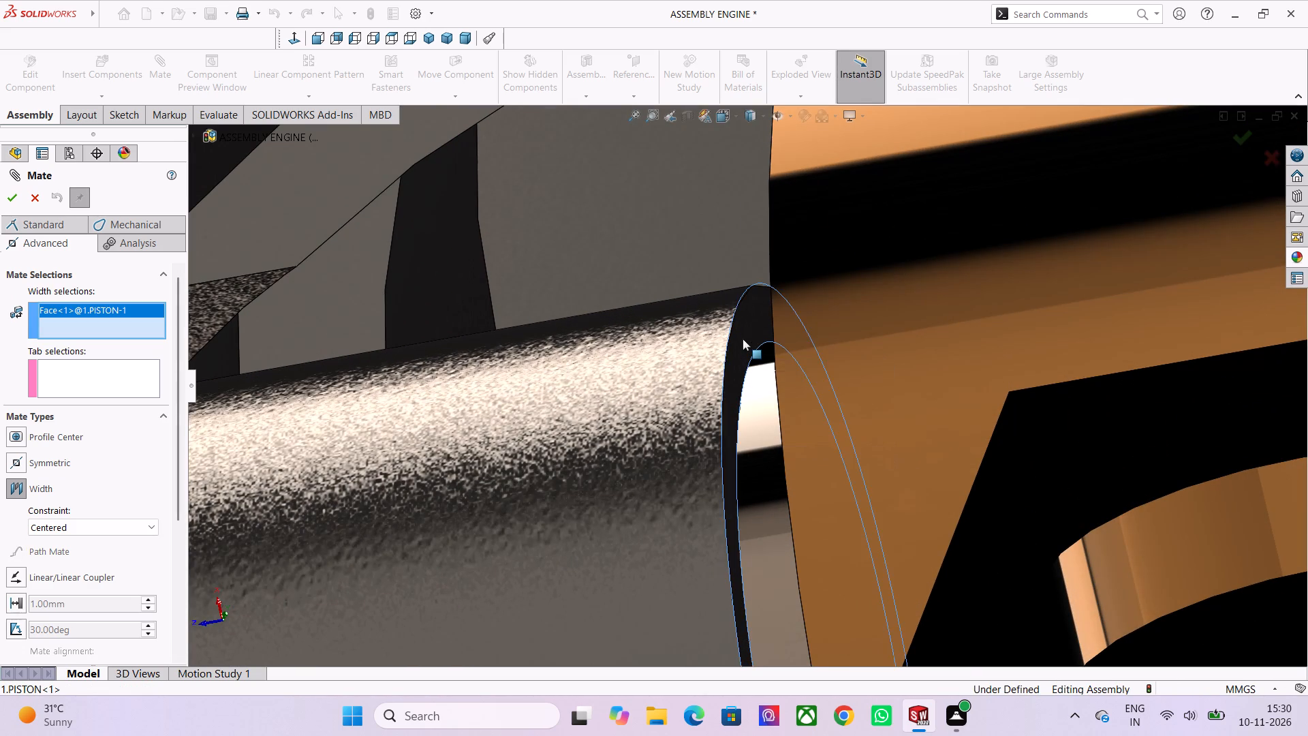
{"action": "scroll", "coordinate": [734, 350], "scroll_direction": "down", "scroll_amount": 6}
{"action": "scroll", "coordinate": [770, 401], "scroll_direction": "down", "scroll_amount": 1}
{"action": "middle_click_drag", "start_coordinate": [770, 401], "coordinate": [798, 411]}
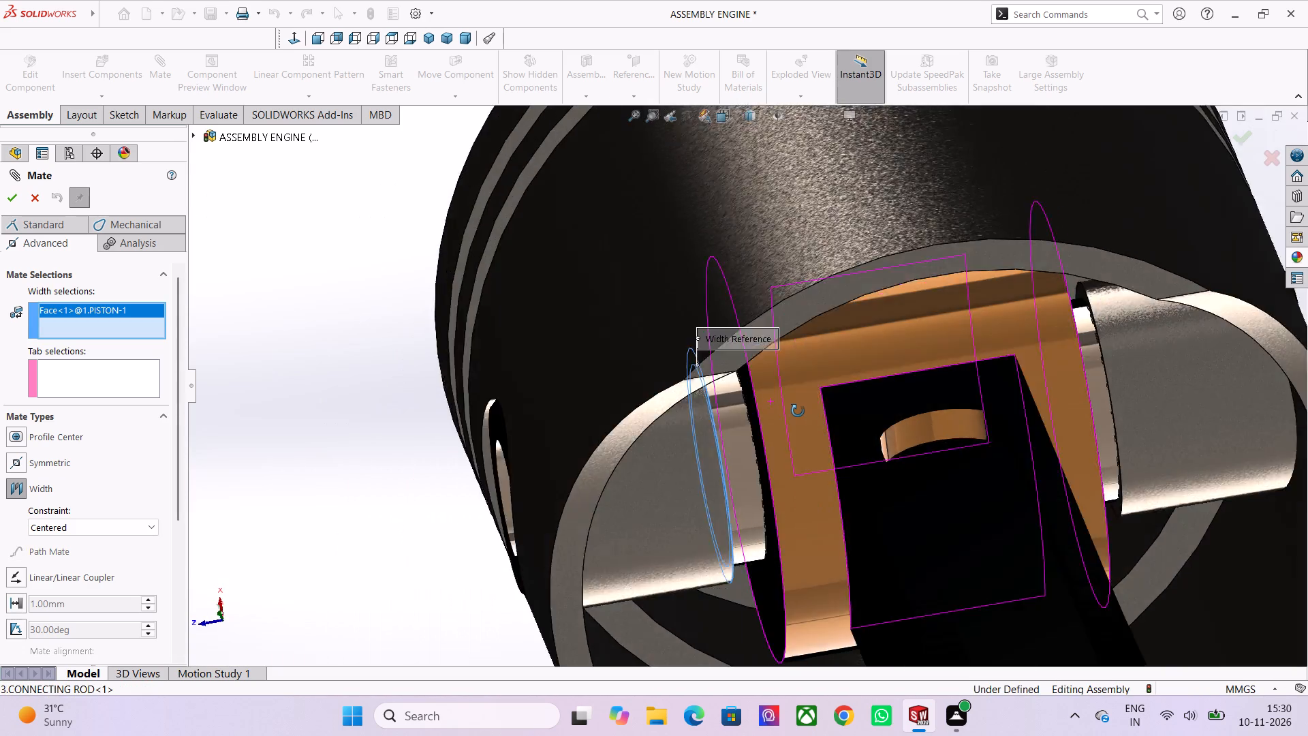
{"action": "middle_click_drag", "start_coordinate": [798, 411], "coordinate": [795, 395]}
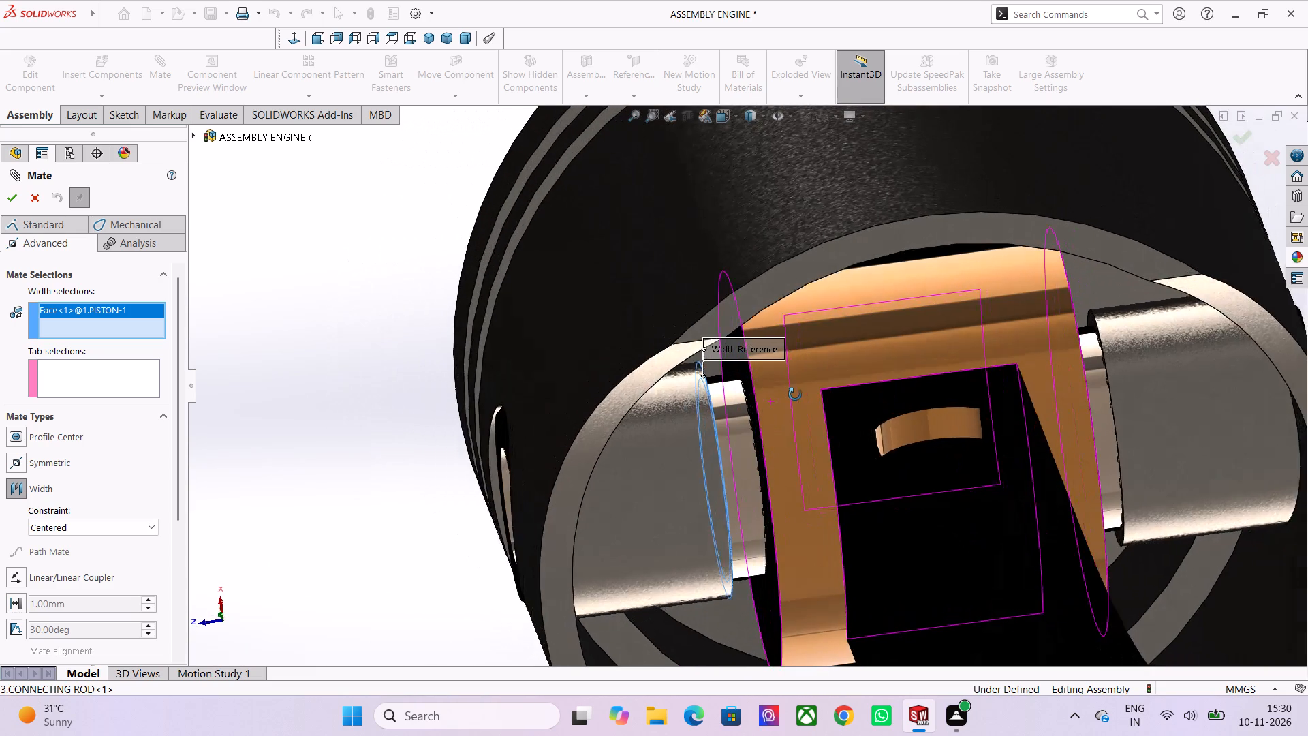
{"action": "middle_click_drag", "start_coordinate": [795, 395], "coordinate": [798, 397]}
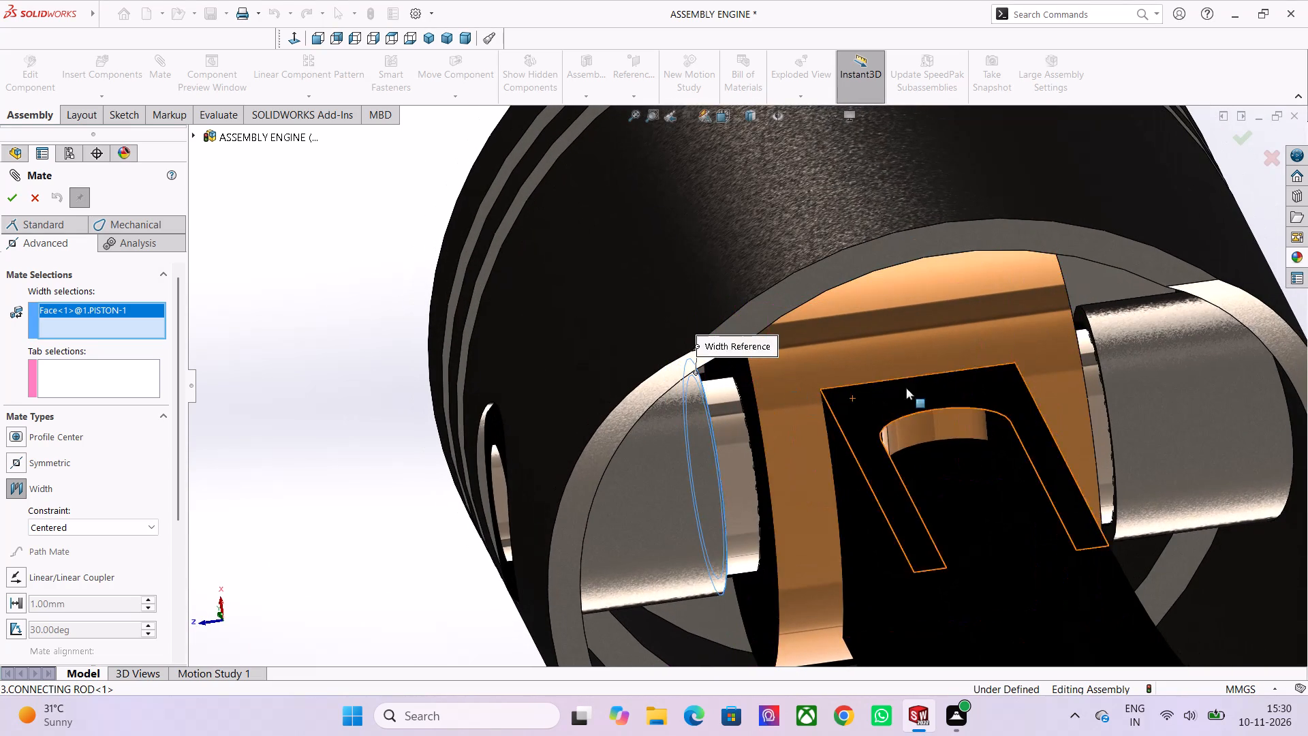
{"action": "scroll", "coordinate": [1189, 337], "scroll_direction": "up", "scroll_amount": 2}
{"action": "scroll", "coordinate": [984, 406], "scroll_direction": "up", "scroll_amount": 3}
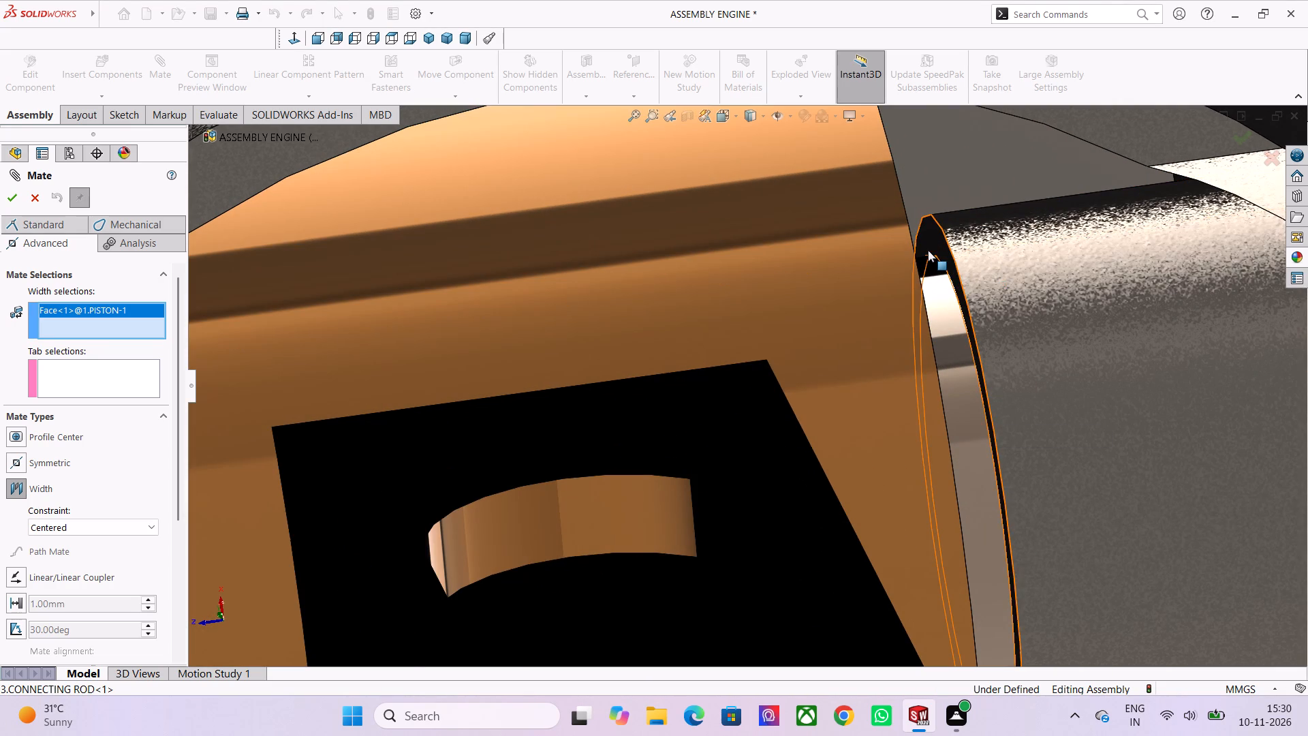
{"action": "left_click", "coordinate": [926, 241]}
{"action": "scroll", "coordinate": [926, 241], "scroll_direction": "down", "scroll_amount": 6}
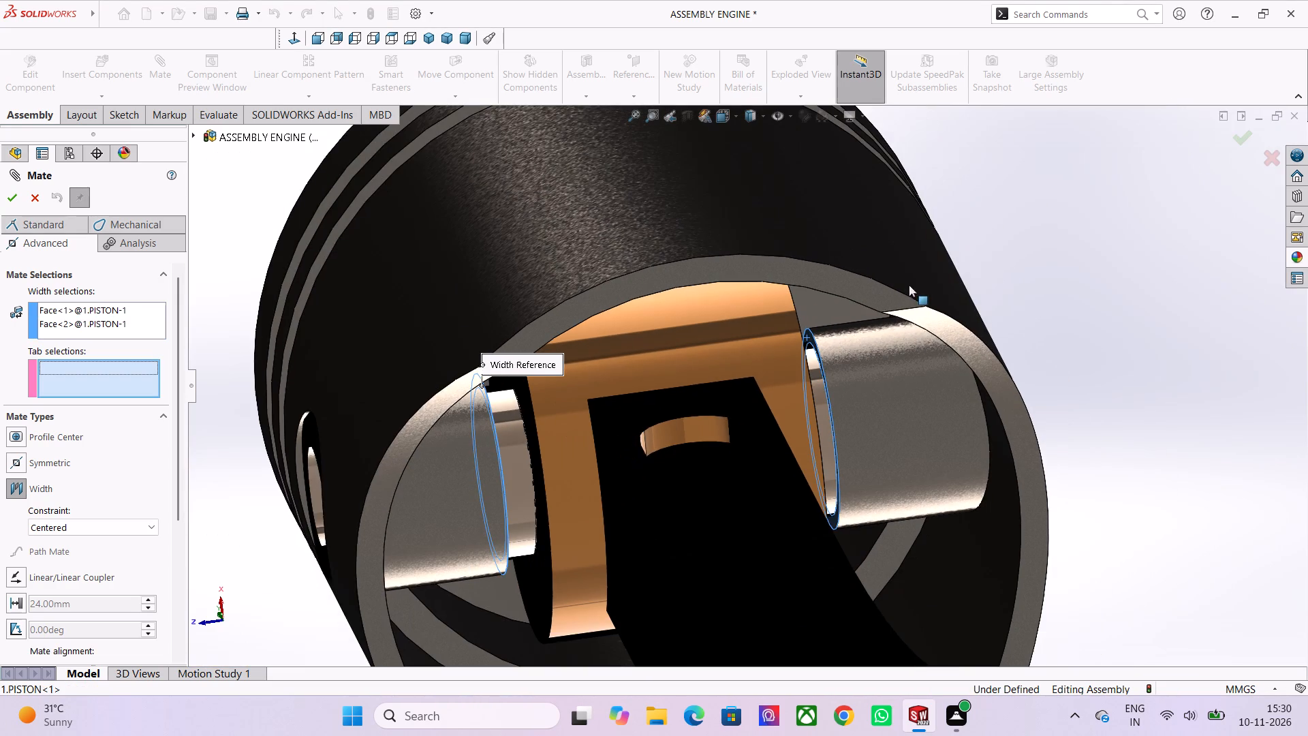
{"action": "middle_click_drag", "start_coordinate": [596, 417], "coordinate": [621, 402]}
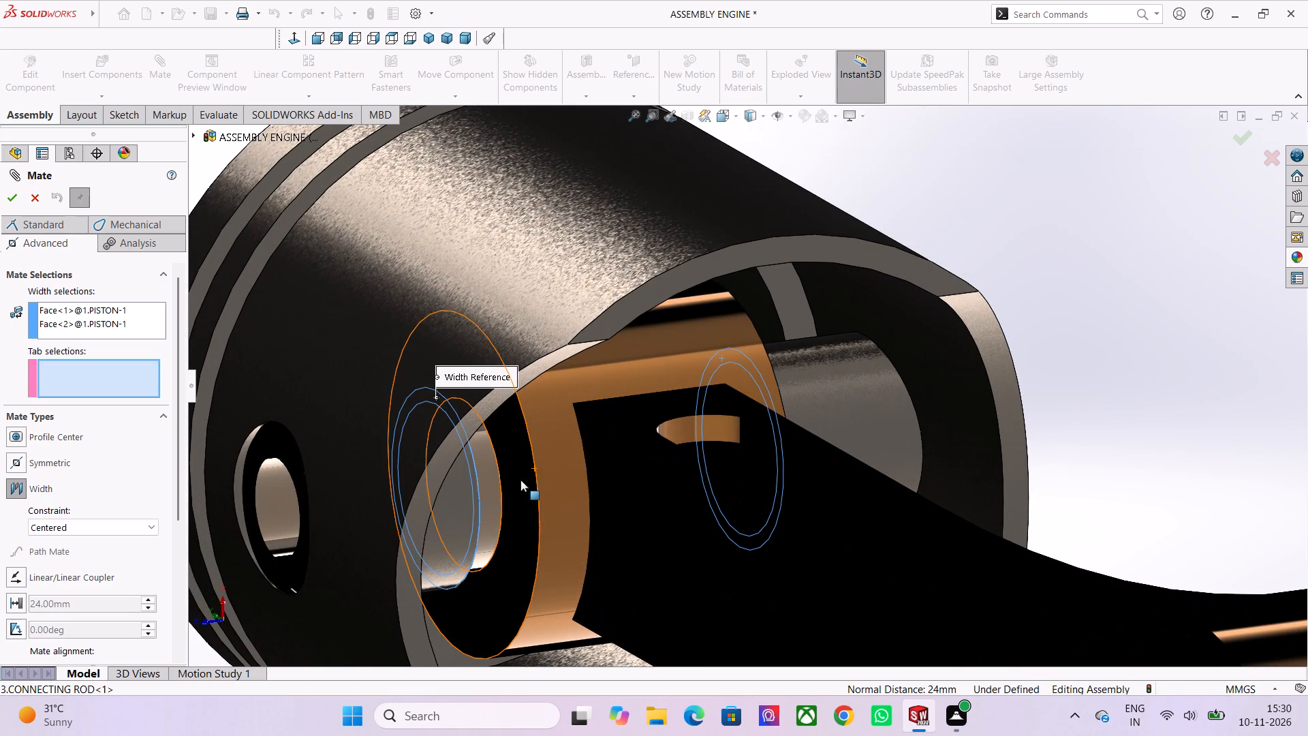
{"action": "left_click", "coordinate": [520, 480]}
{"action": "scroll", "coordinate": [572, 473], "scroll_direction": "down", "scroll_amount": 2}
{"action": "middle_click_drag", "start_coordinate": [595, 469], "coordinate": [544, 474]}
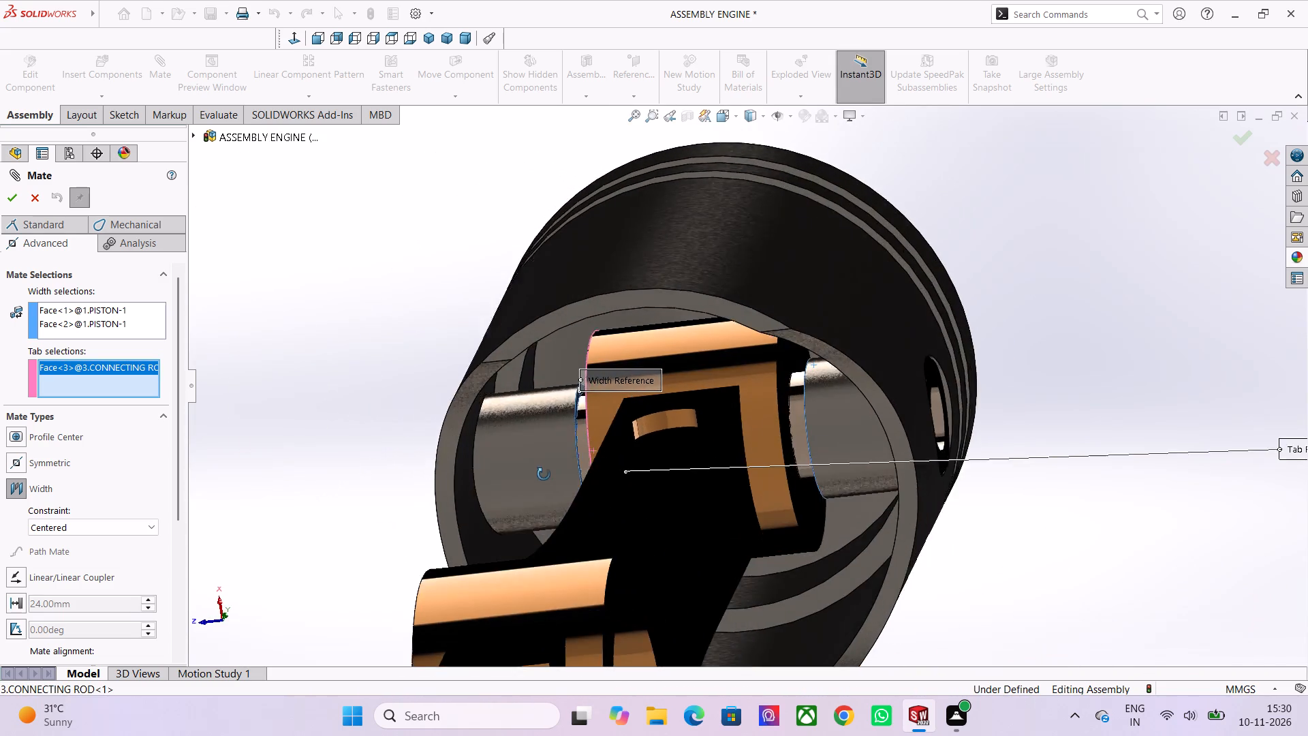
{"action": "middle_click_drag", "start_coordinate": [544, 474], "coordinate": [534, 479]}
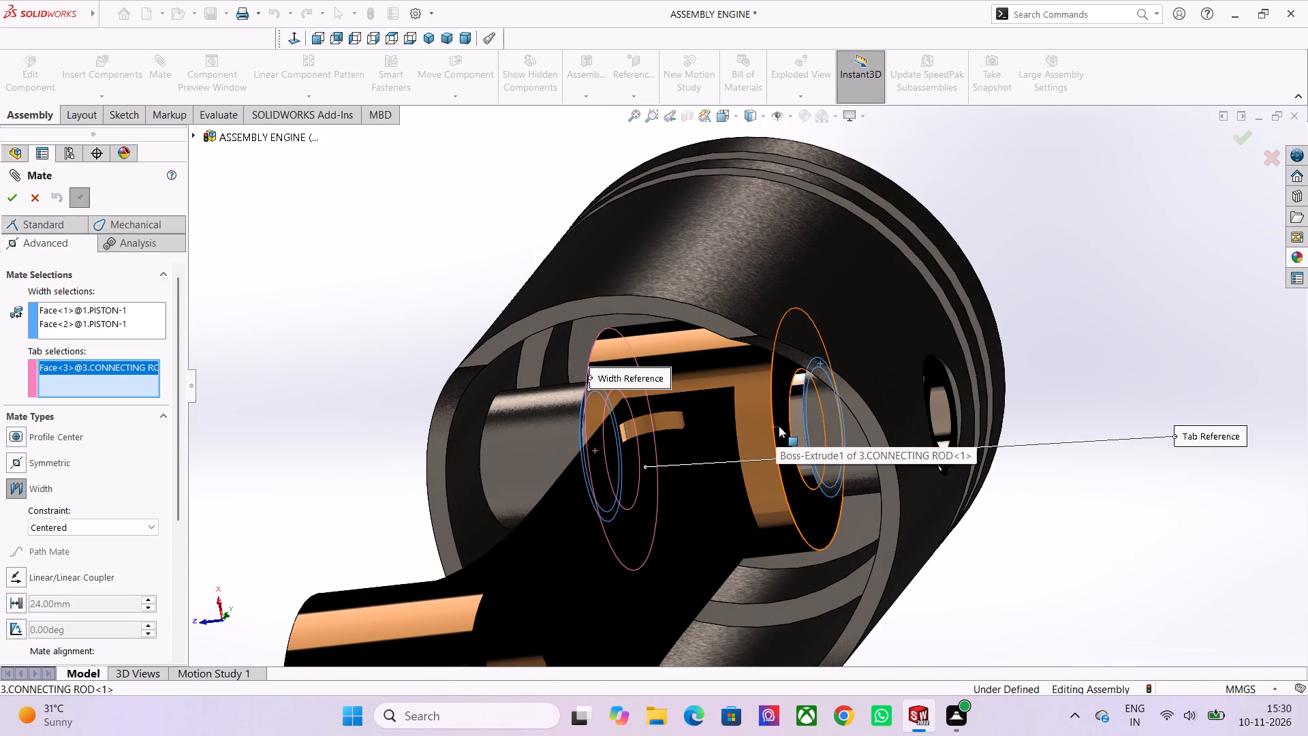
{"action": "left_click", "coordinate": [779, 426]}
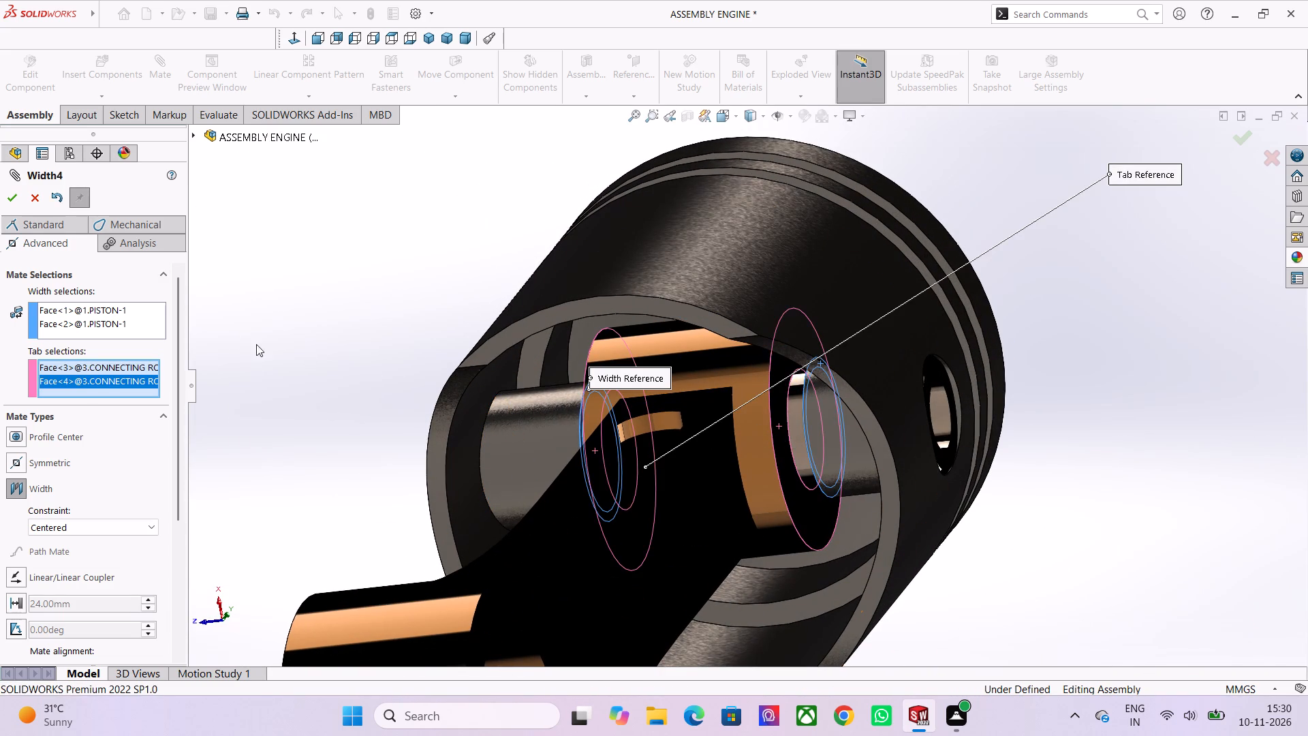
{"action": "left_click", "coordinate": [16, 200]}
{"action": "left_click", "coordinate": [16, 200]}
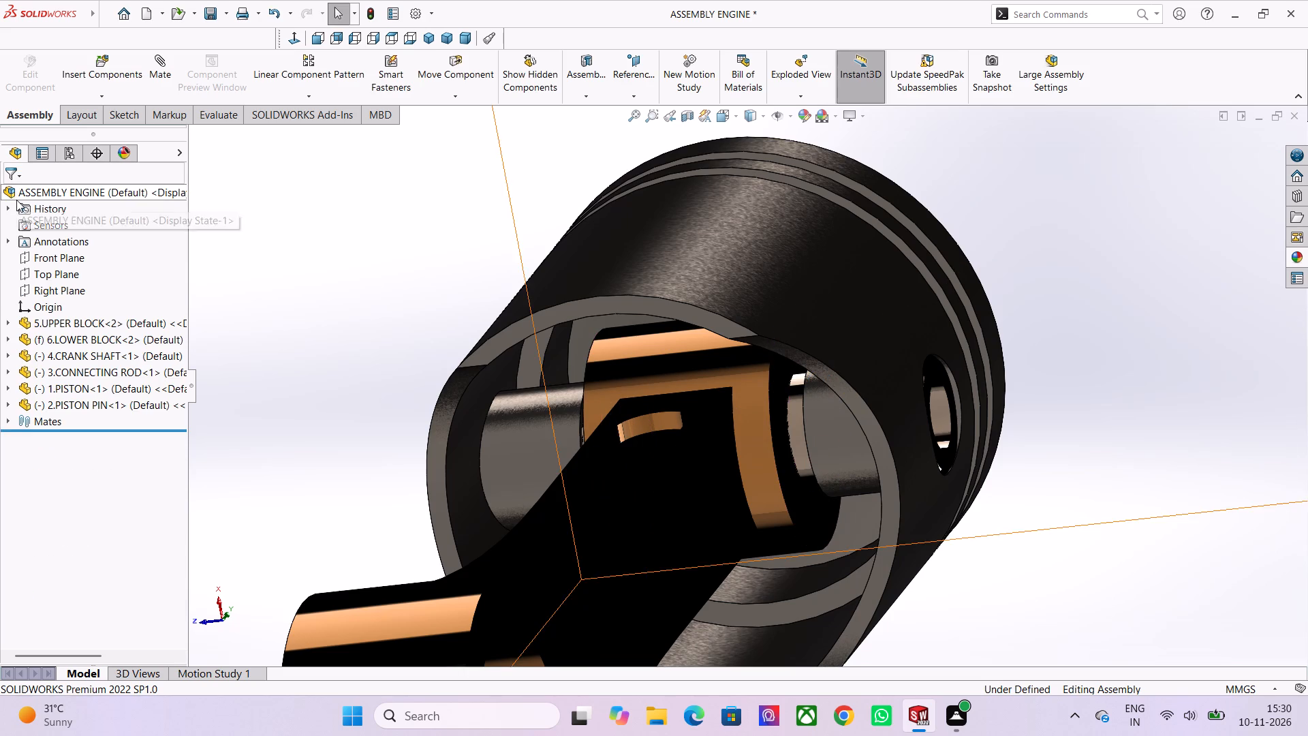
Examine the connecting rod's fit inside the piston from below and from the side, including the pin hole and the position beside the engine block.
{"action": "scroll", "coordinate": [281, 368], "scroll_direction": "down", "scroll_amount": 2}
{"action": "middle_click_drag", "start_coordinate": [495, 283], "coordinate": [510, 307]}
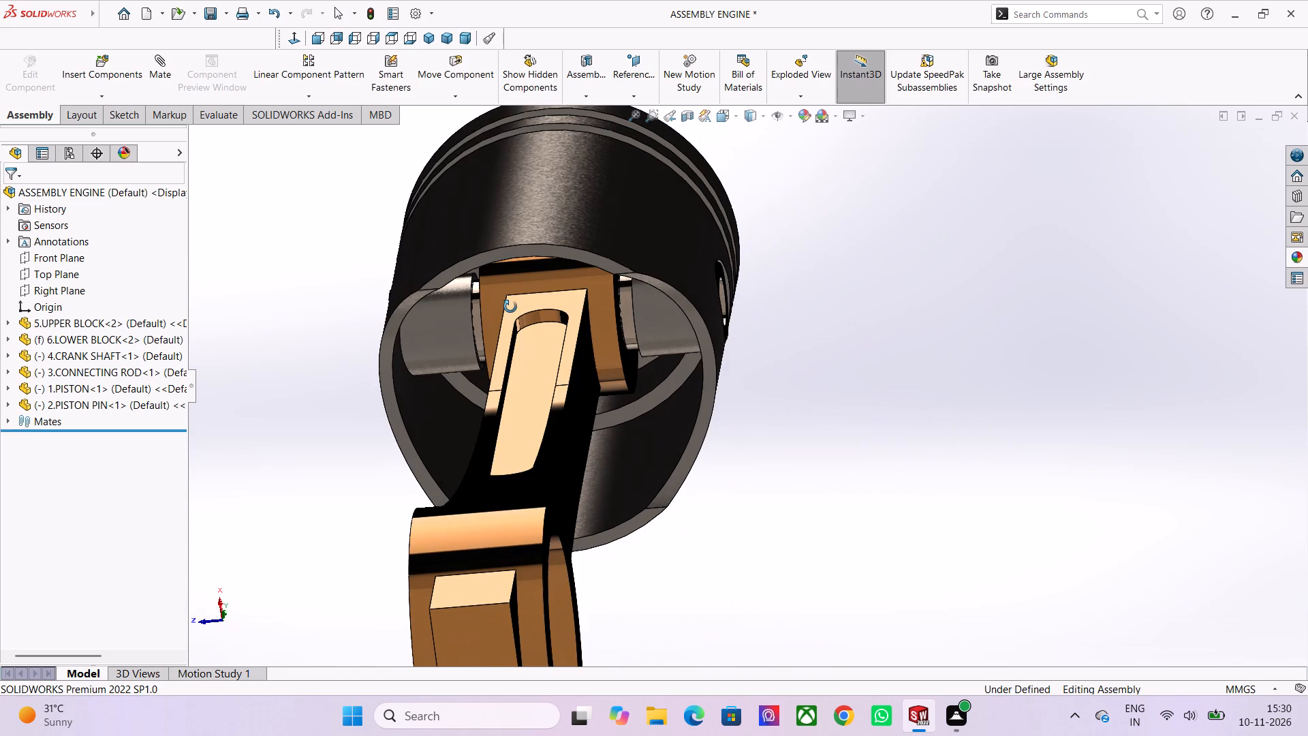
{"action": "middle_click_drag", "start_coordinate": [510, 307], "coordinate": [528, 339]}
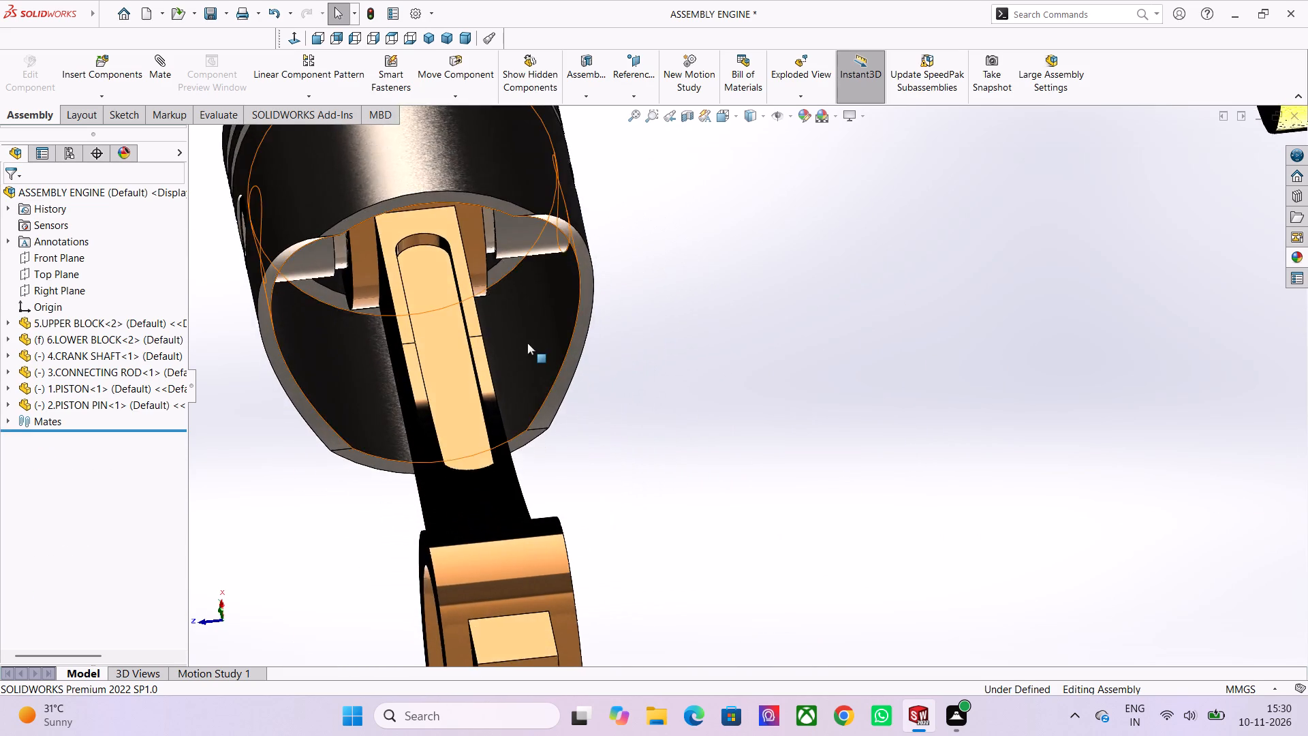
{"action": "scroll", "coordinate": [527, 343], "scroll_direction": "down", "scroll_amount": 3}
{"action": "middle_click_drag", "start_coordinate": [681, 228], "coordinate": [788, 309]}
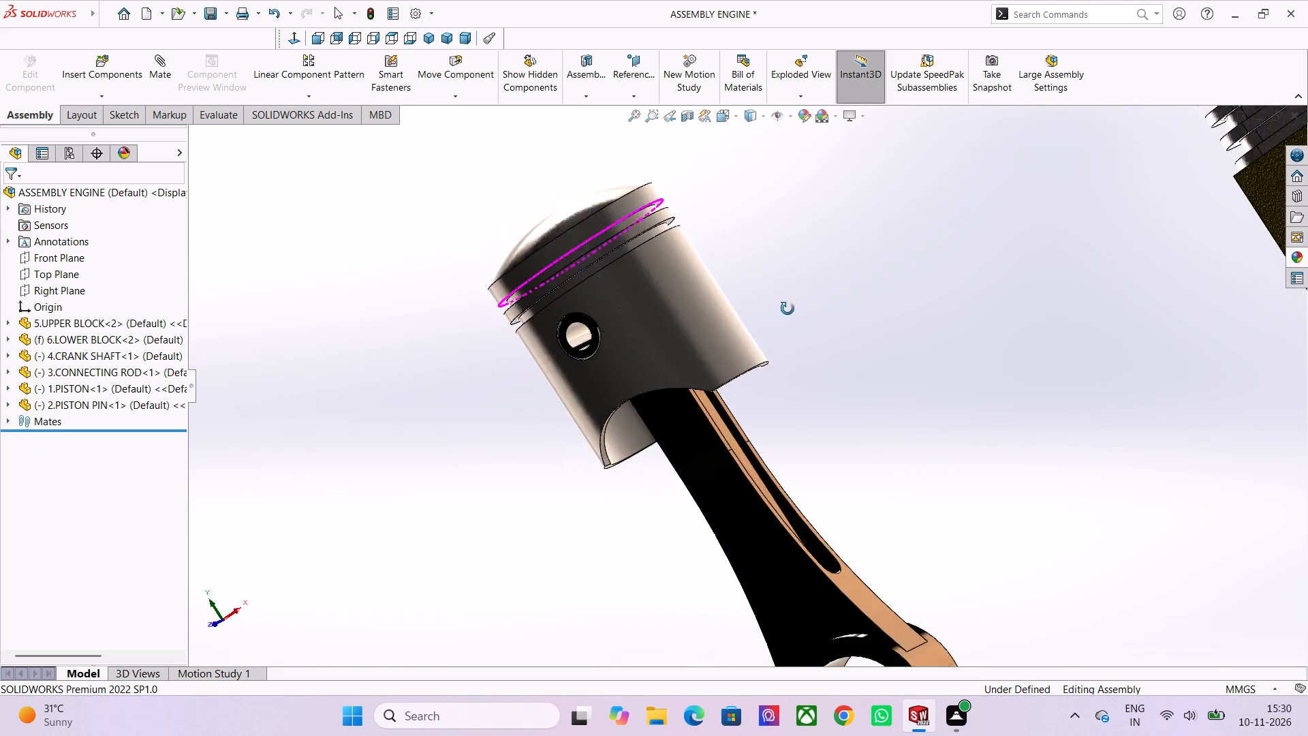
{"action": "middle_click_drag", "start_coordinate": [788, 309], "coordinate": [800, 303]}
{"action": "scroll", "coordinate": [796, 304], "scroll_direction": "down", "scroll_amount": 1}
{"action": "scroll", "coordinate": [805, 375], "scroll_direction": "down", "scroll_amount": 4}
{"action": "middle_click_drag", "start_coordinate": [824, 418], "coordinate": [976, 324]}
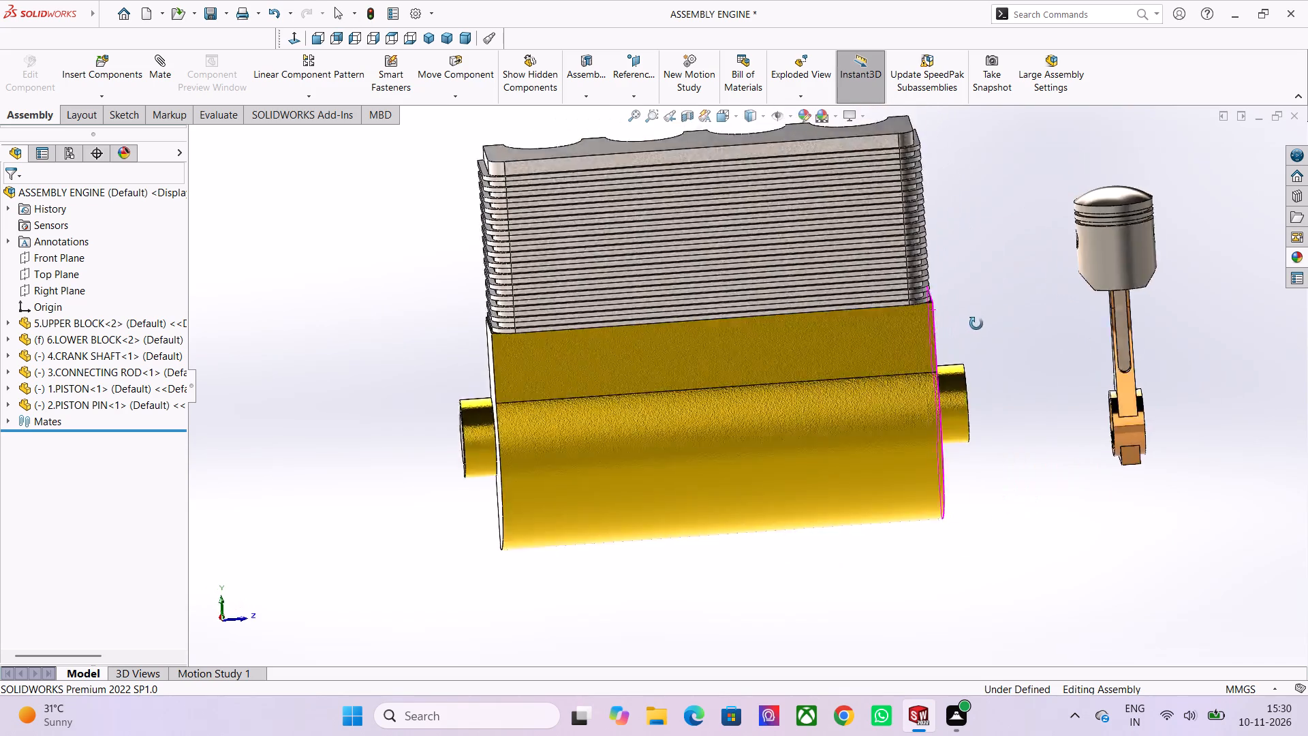
{"action": "middle_click_drag", "start_coordinate": [976, 324], "coordinate": [814, 329]}
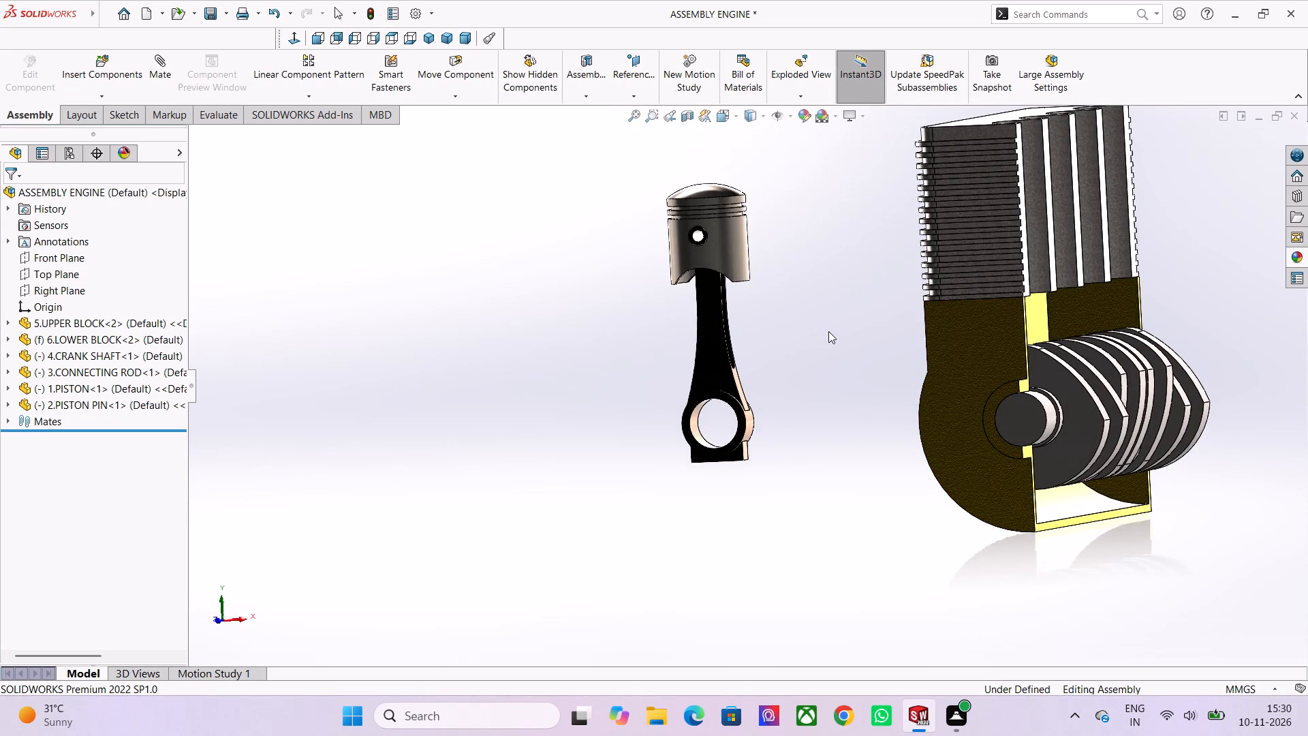
{"action": "scroll", "coordinate": [737, 191], "scroll_direction": "up", "scroll_amount": 2}
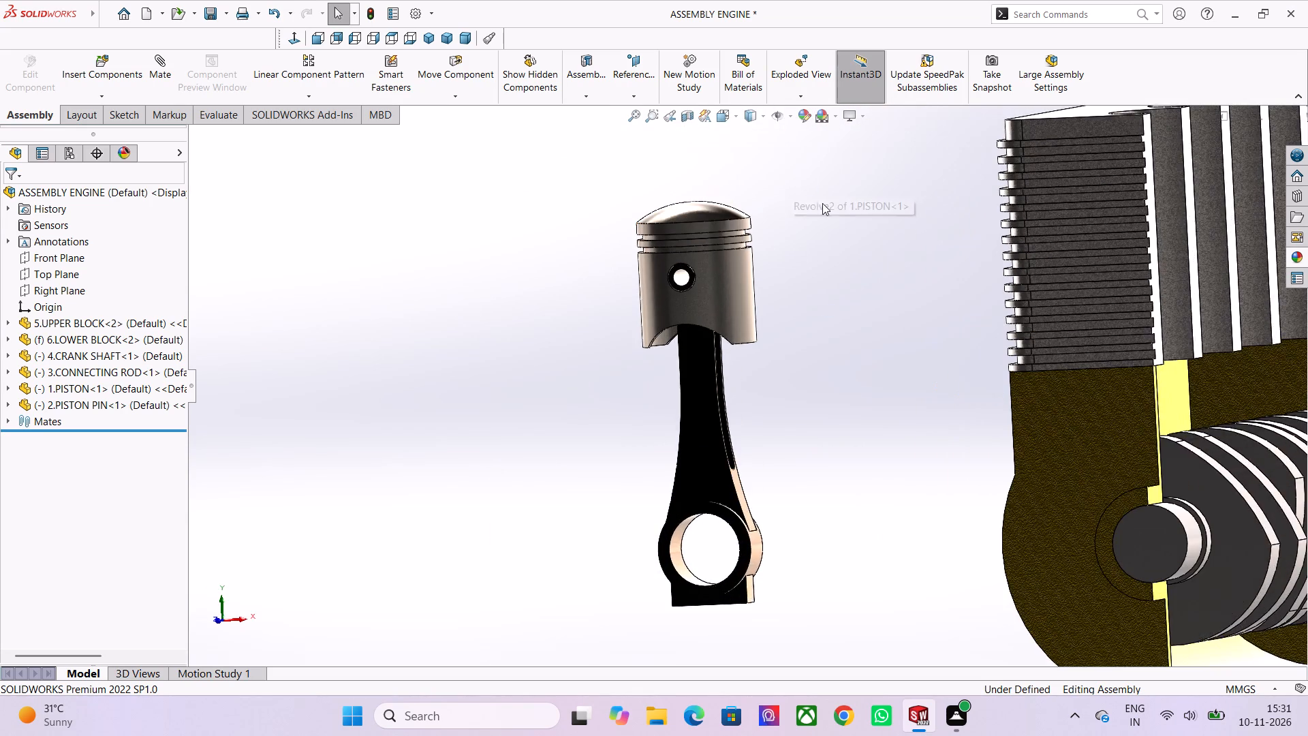
{"action": "scroll", "coordinate": [770, 352], "scroll_direction": "up", "scroll_amount": 1}
{"action": "middle_click_drag", "start_coordinate": [772, 353], "coordinate": [789, 373]}
{"action": "scroll", "coordinate": [668, 330], "scroll_direction": "up", "scroll_amount": 3}
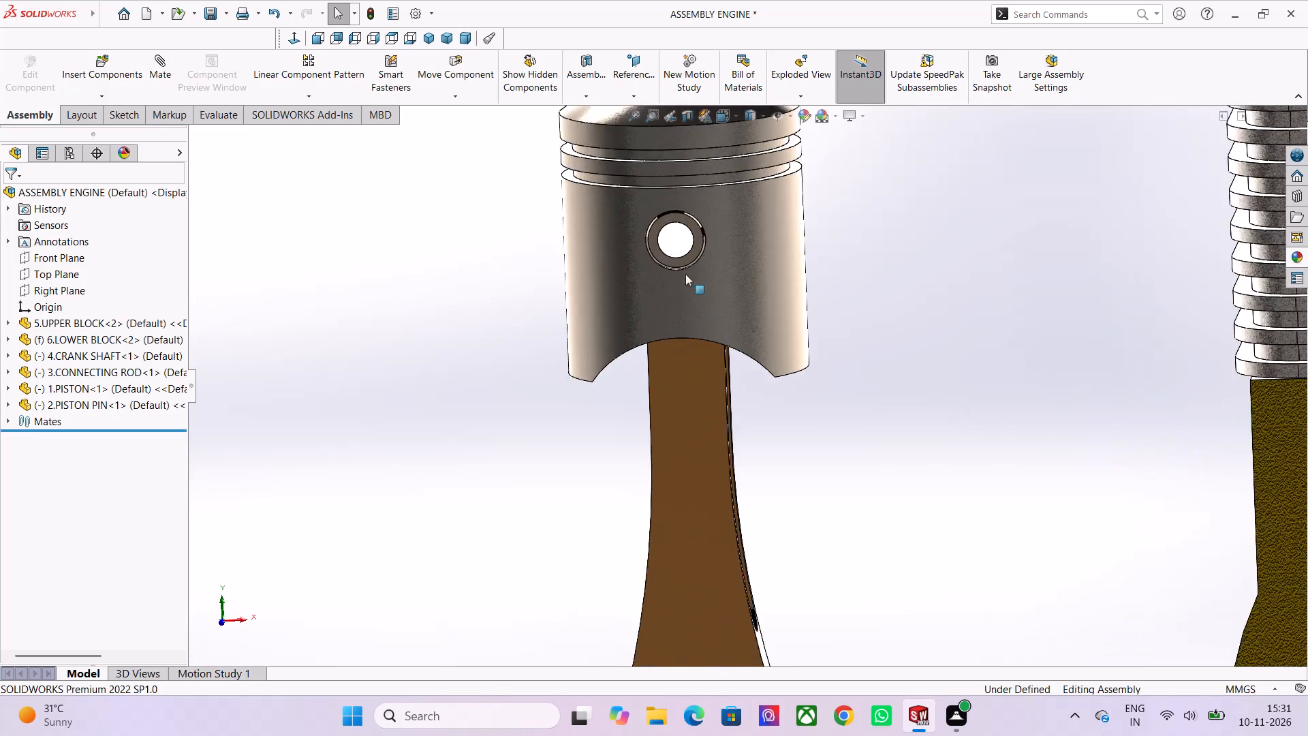
Examine the piston and connecting rod beside the engine block from several angles, including the open side showing the crankshaft's crankpins.
{"action": "scroll", "coordinate": [685, 274], "scroll_direction": "up", "scroll_amount": 6}
{"action": "scroll", "coordinate": [773, 331], "scroll_direction": "down", "scroll_amount": 4}
{"action": "scroll", "coordinate": [1012, 397], "scroll_direction": "down", "scroll_amount": 2}
{"action": "middle_click_drag", "start_coordinate": [1010, 399], "coordinate": [860, 454]}
{"action": "scroll", "coordinate": [860, 454], "scroll_direction": "down", "scroll_amount": 2}
{"action": "middle_click_drag", "start_coordinate": [859, 456], "coordinate": [843, 455]}
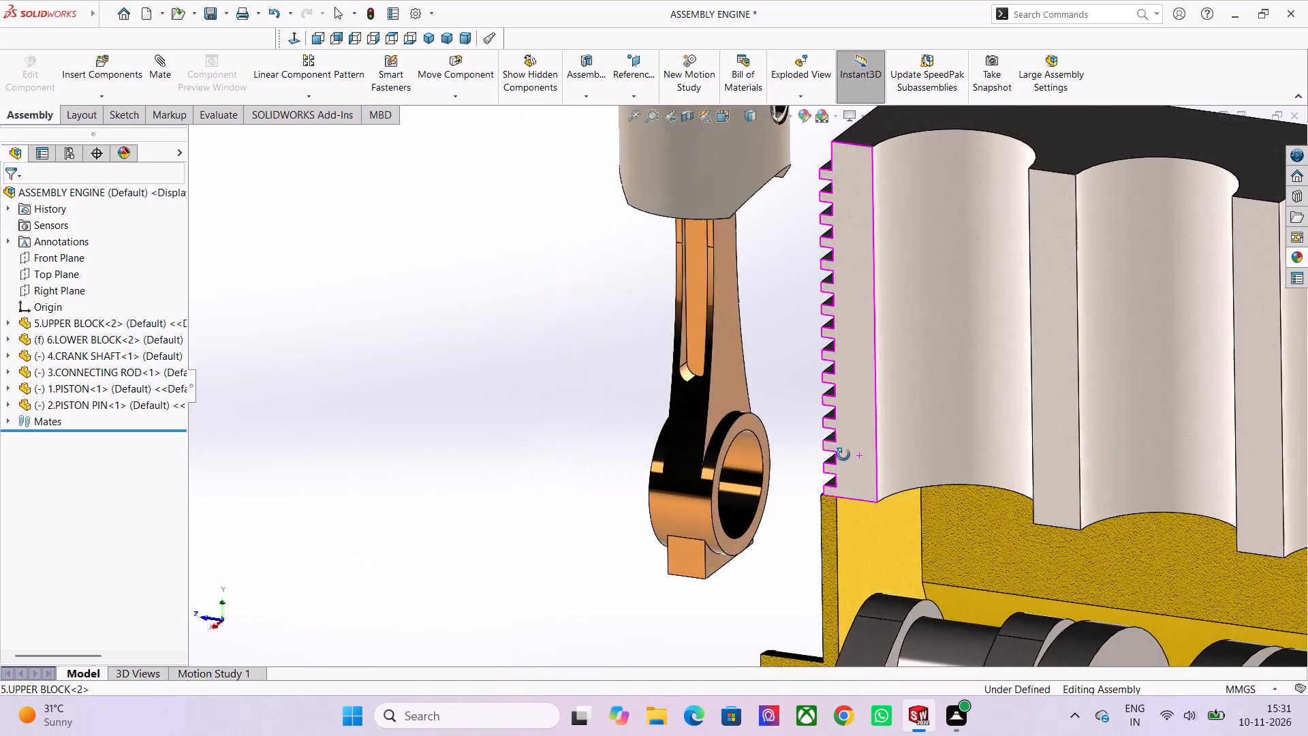
{"action": "middle_click_drag", "start_coordinate": [843, 455], "coordinate": [882, 480]}
{"action": "scroll", "coordinate": [878, 482], "scroll_direction": "down", "scroll_amount": 8}
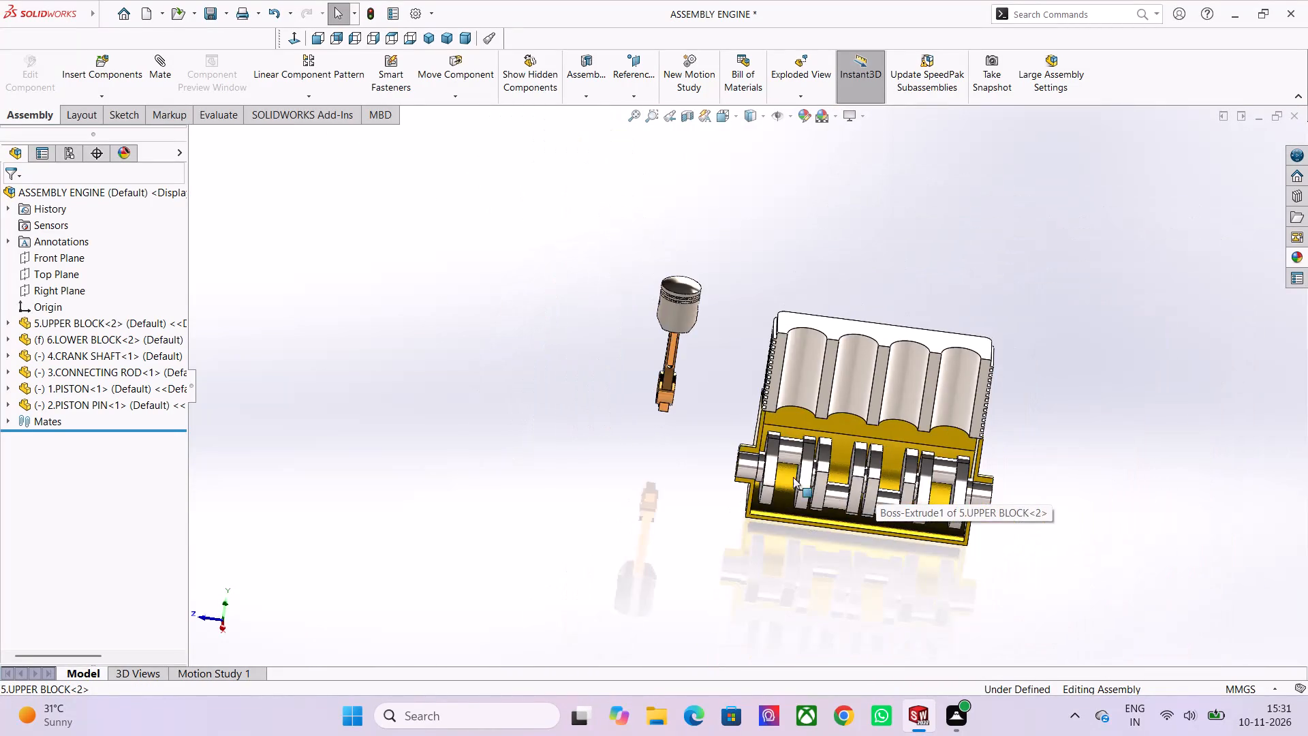
{"action": "middle_click_drag", "start_coordinate": [792, 476], "coordinate": [887, 352]}
{"action": "middle_click_drag", "start_coordinate": [653, 348], "coordinate": [681, 358]}
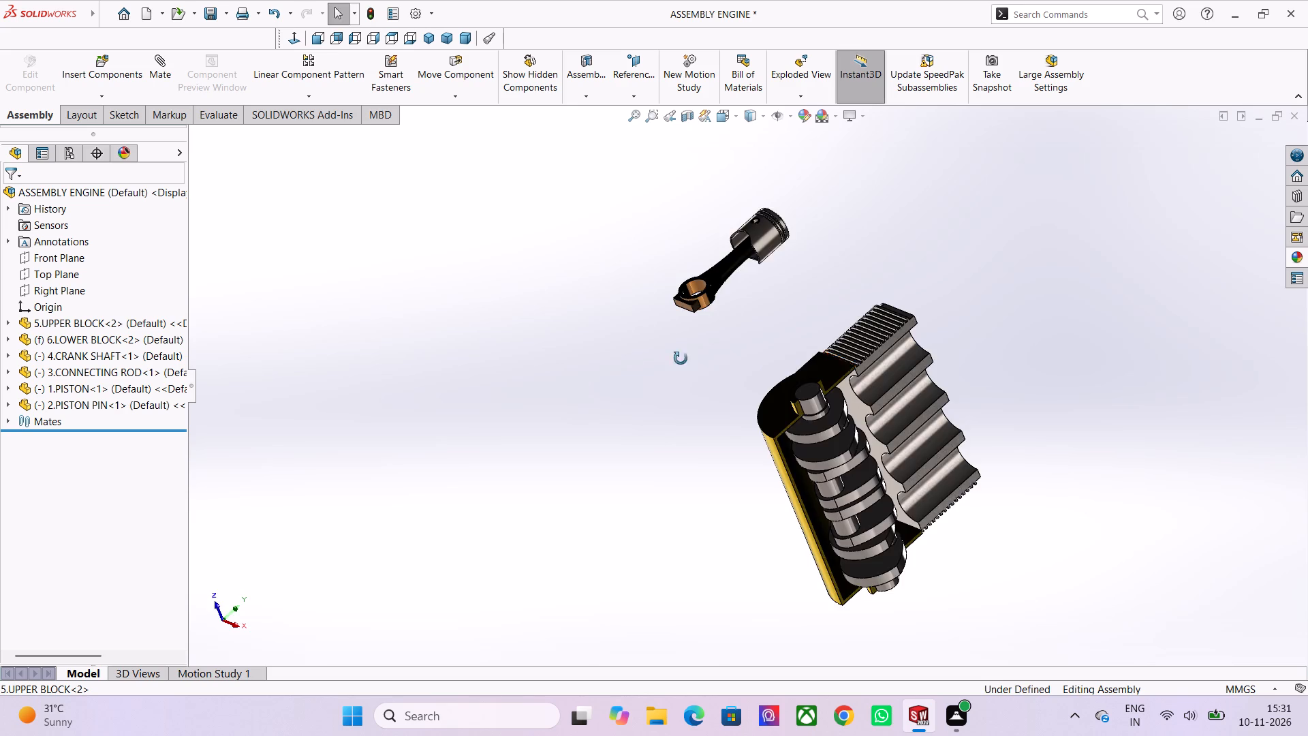
{"action": "middle_click_drag", "start_coordinate": [681, 358], "coordinate": [672, 601]}
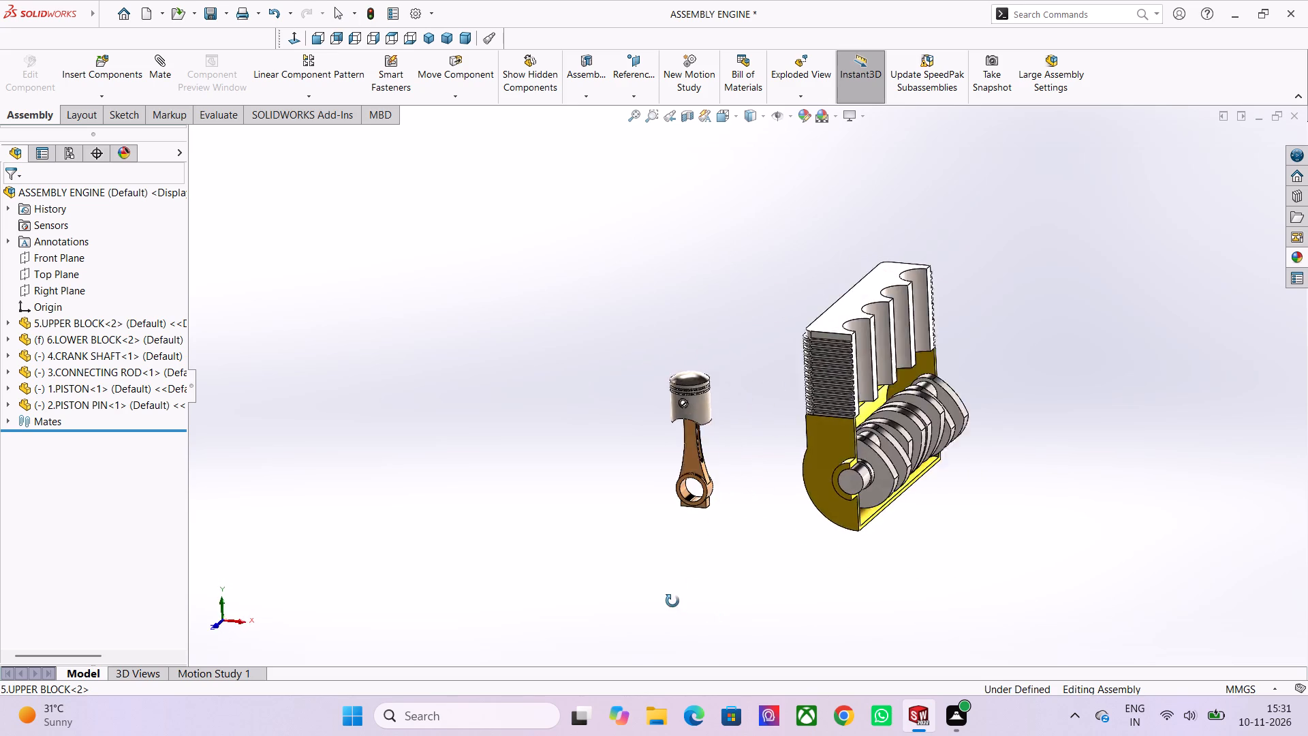
{"action": "middle_click_drag", "start_coordinate": [672, 601], "coordinate": [640, 563]}
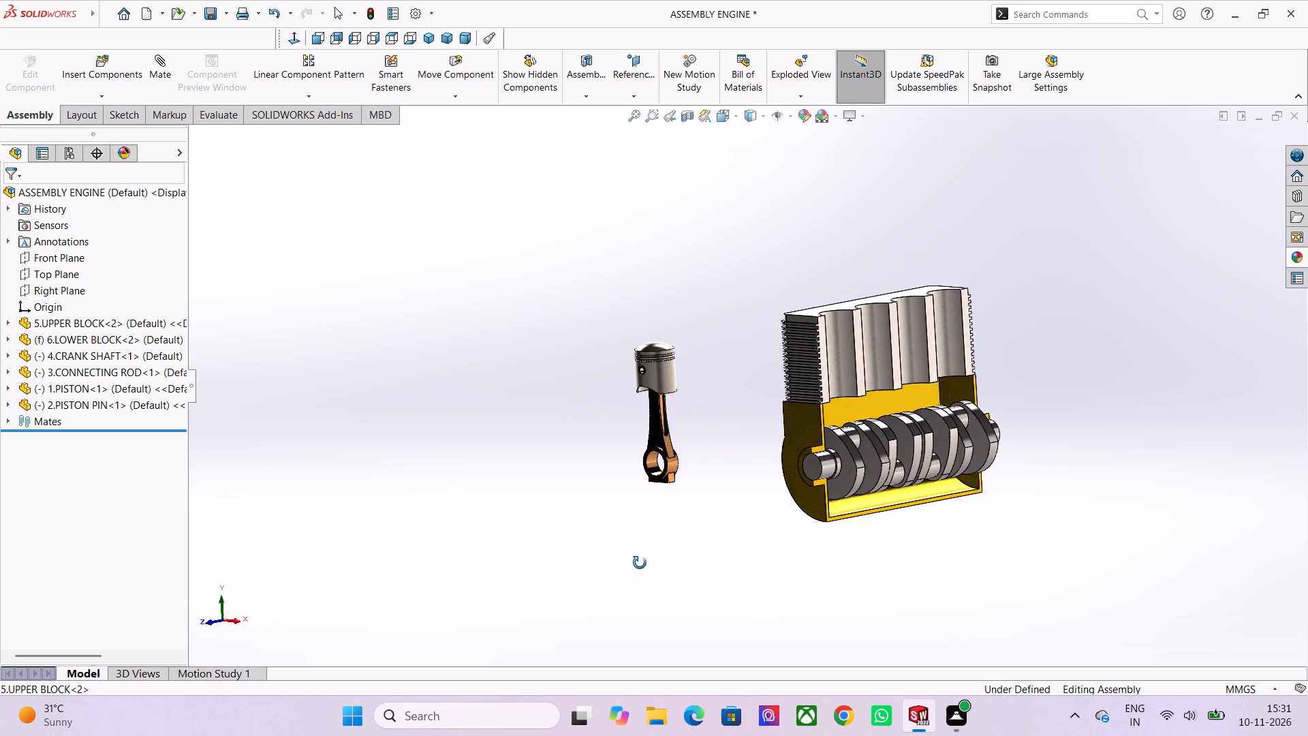
{"action": "middle_click_drag", "start_coordinate": [640, 563], "coordinate": [614, 568]}
{"action": "scroll", "coordinate": [734, 446], "scroll_direction": "up", "scroll_amount": 2}
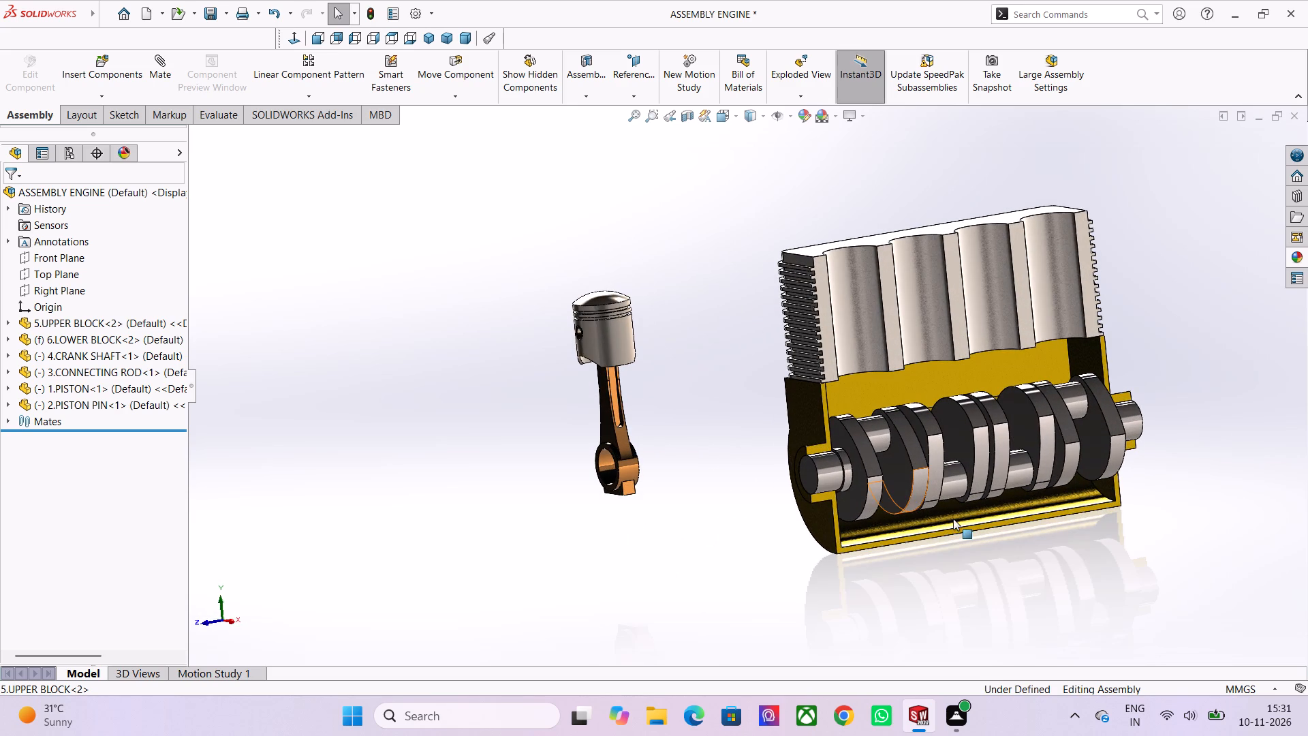
{"action": "middle_click_drag", "start_coordinate": [852, 568], "coordinate": [803, 572]}
{"action": "middle_click", "coordinate": [800, 569]}
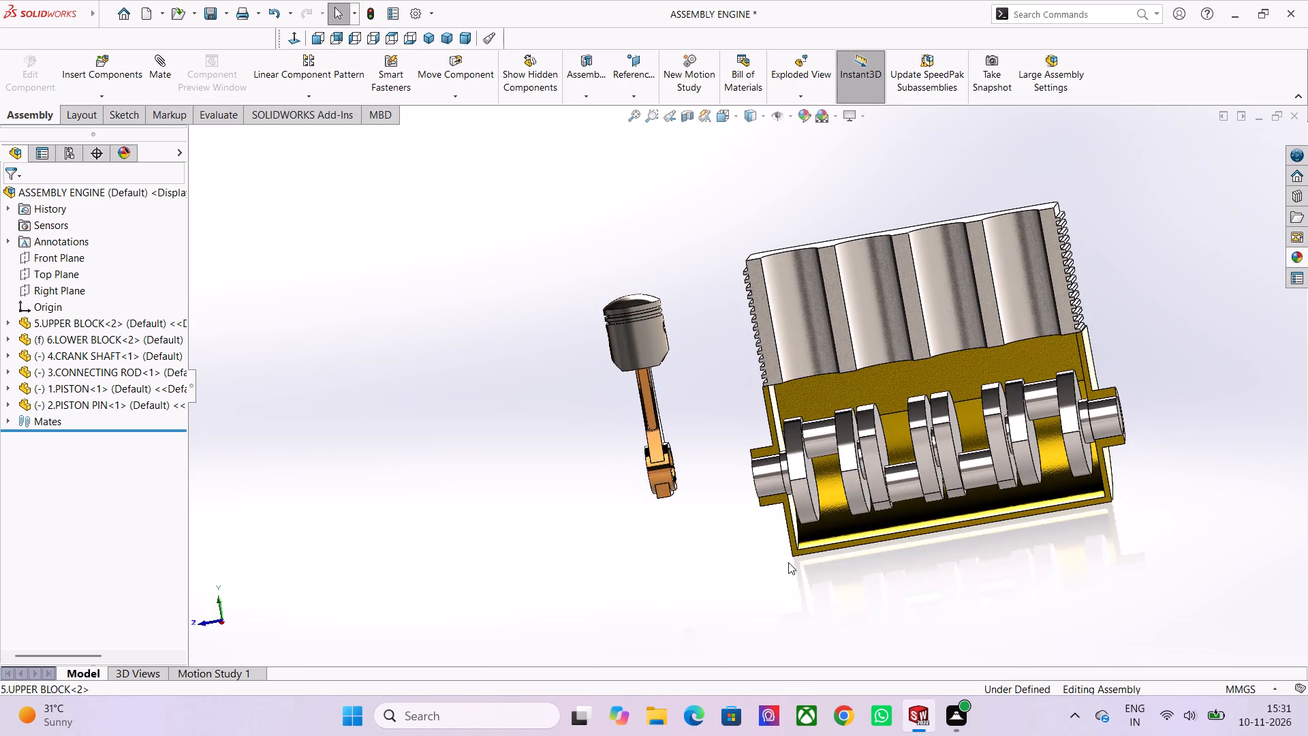
Add a Concentric mate between the crankshaft's first crankpin at the +Z end and the connecting rod's big-end bore.
{"action": "scroll", "coordinate": [788, 562], "scroll_direction": "up", "scroll_amount": 1}
{"action": "scroll", "coordinate": [866, 382], "scroll_direction": "up", "scroll_amount": 1}
{"action": "scroll", "coordinate": [803, 397], "scroll_direction": "up", "scroll_amount": 3}
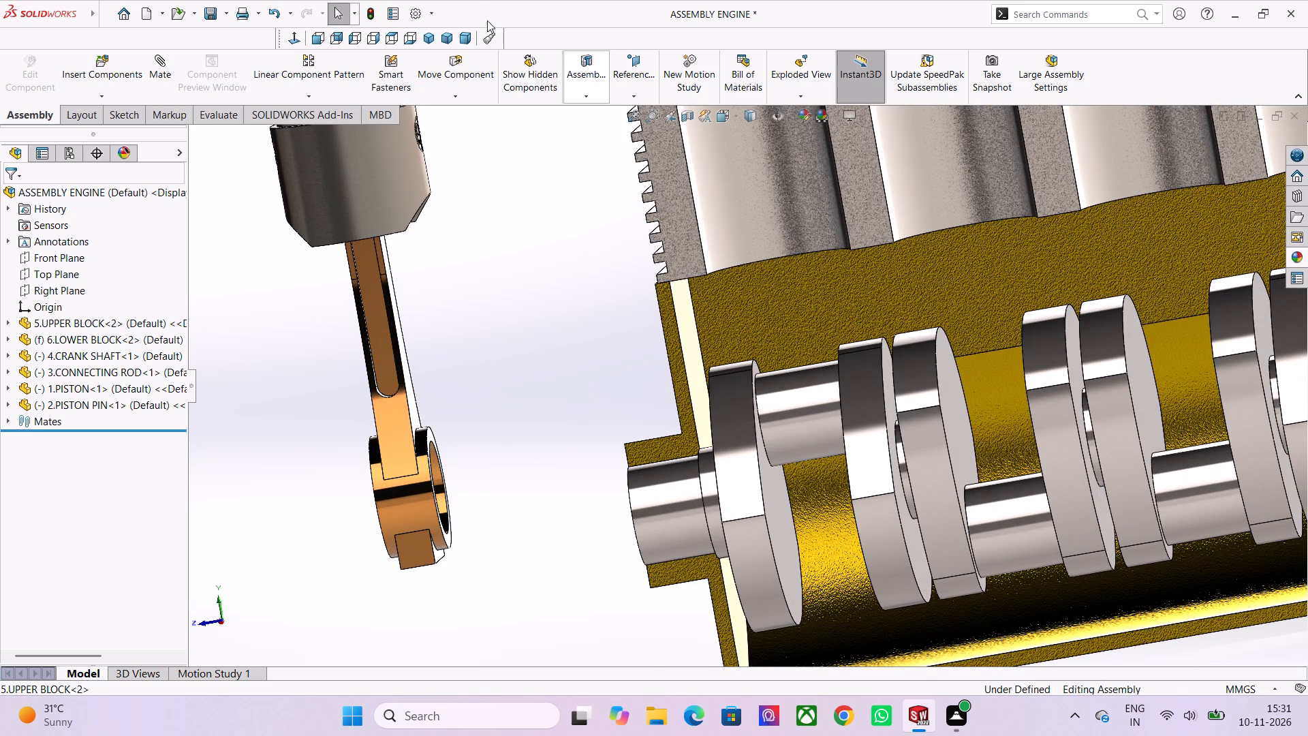
{"action": "left_click", "coordinate": [158, 70]}
{"action": "left_click", "coordinate": [792, 397]}
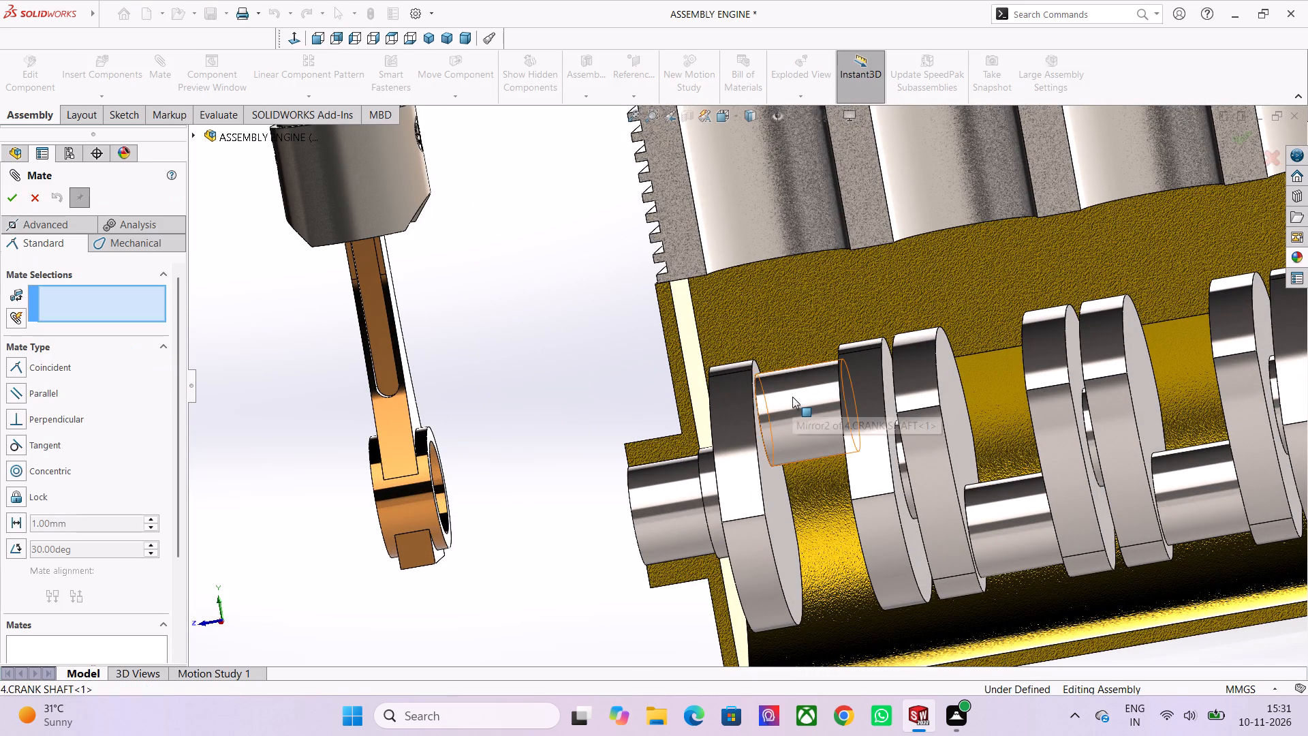
{"action": "middle_click_drag", "start_coordinate": [485, 428], "coordinate": [468, 425]}
{"action": "scroll", "coordinate": [549, 465], "scroll_direction": "up", "scroll_amount": 4}
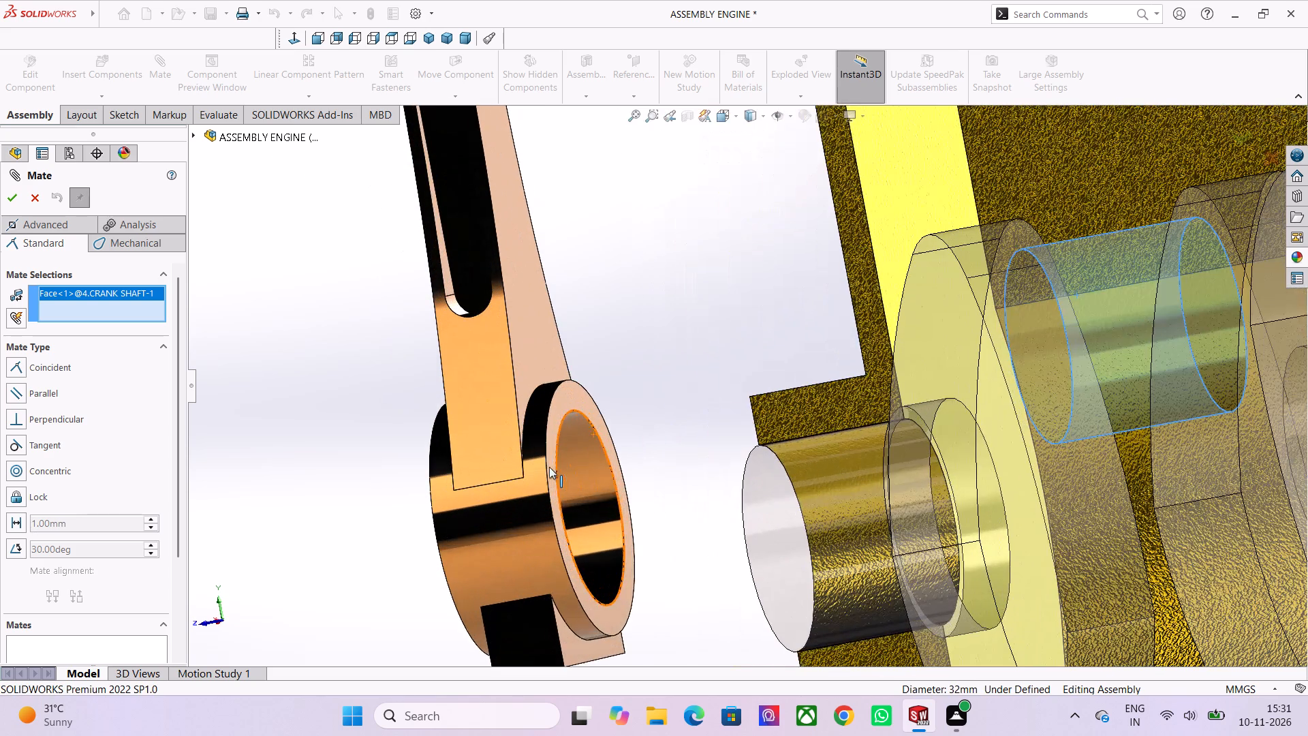
{"action": "left_click", "coordinate": [572, 455]}
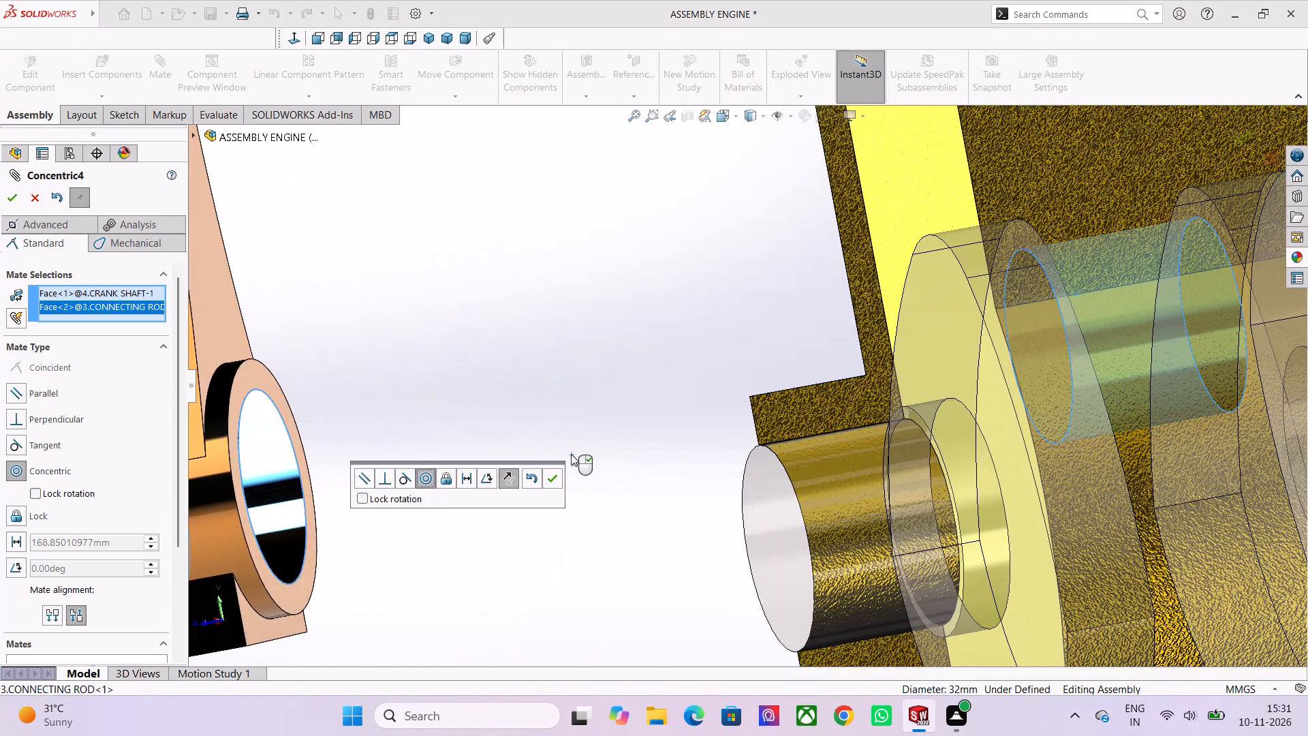
{"action": "scroll", "coordinate": [571, 454], "scroll_direction": "down", "scroll_amount": 2}
{"action": "left_click", "coordinate": [559, 476]}
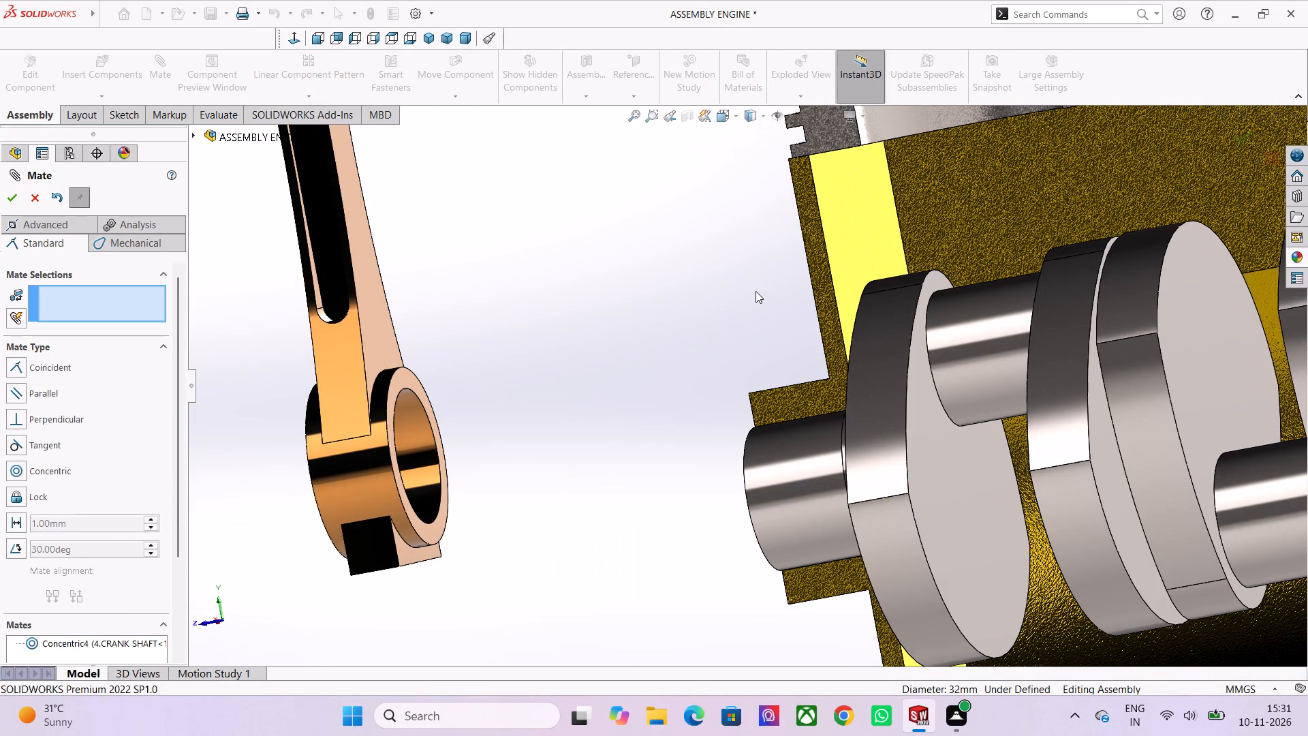
Add a centered Width mate with the two crank web faces flanking the first crankpin as width and the connecting rod's big-end side faces as tab.
{"action": "left_click", "coordinate": [57, 228]}
{"action": "left_click", "coordinate": [44, 412]}
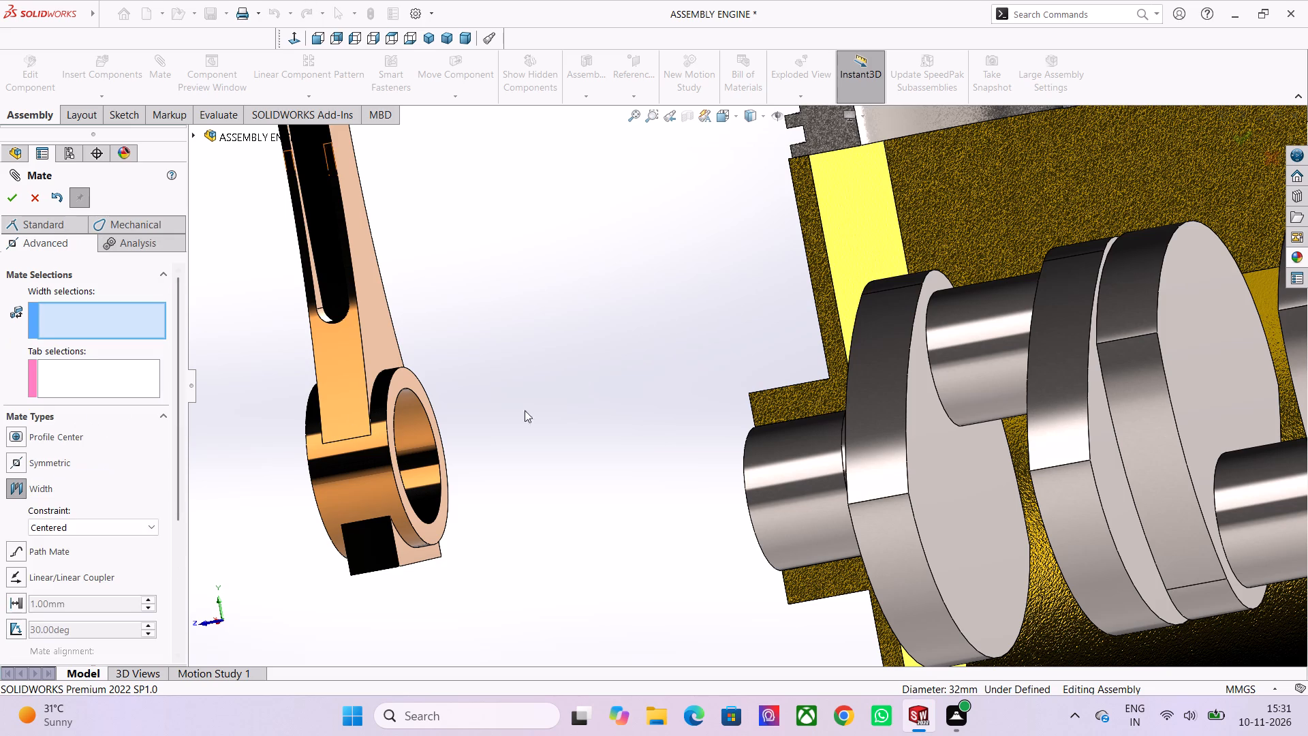
{"action": "middle_click_drag", "start_coordinate": [754, 360], "coordinate": [738, 371]}
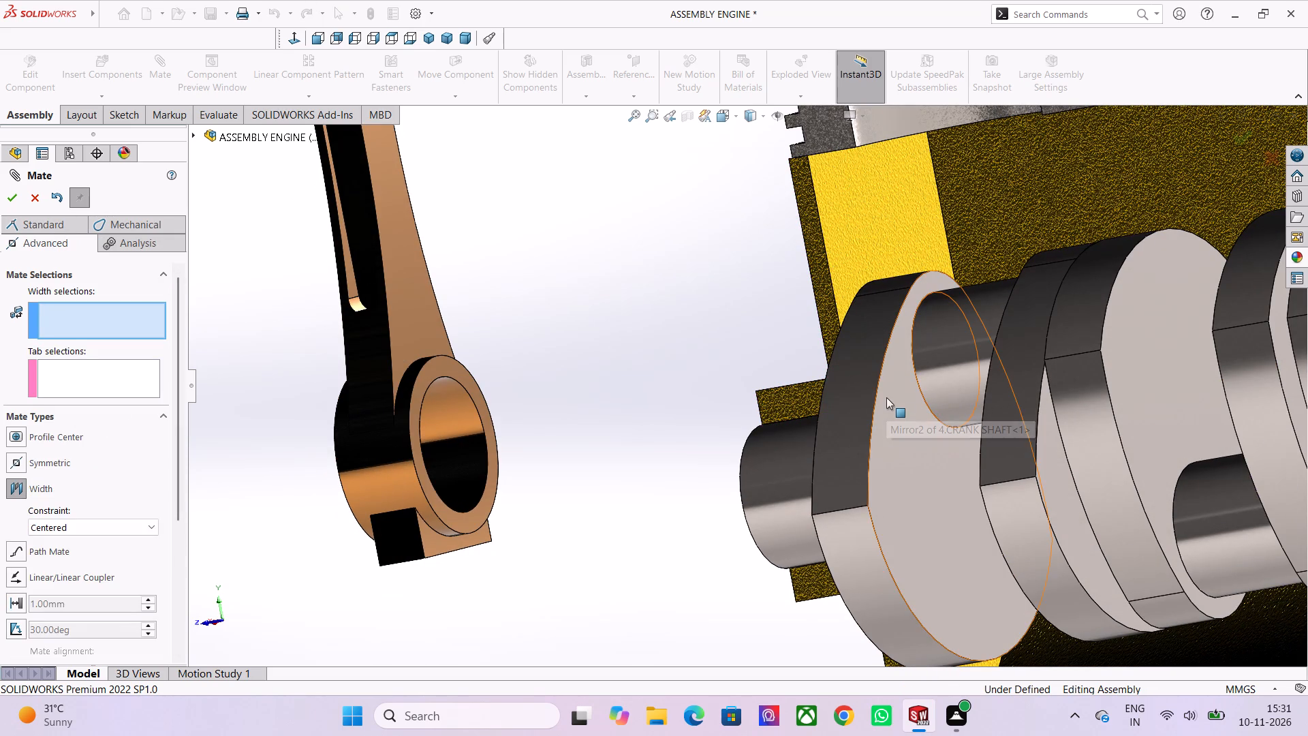
{"action": "left_click", "coordinate": [897, 384]}
{"action": "middle_click_drag", "start_coordinate": [892, 387], "coordinate": [988, 398]}
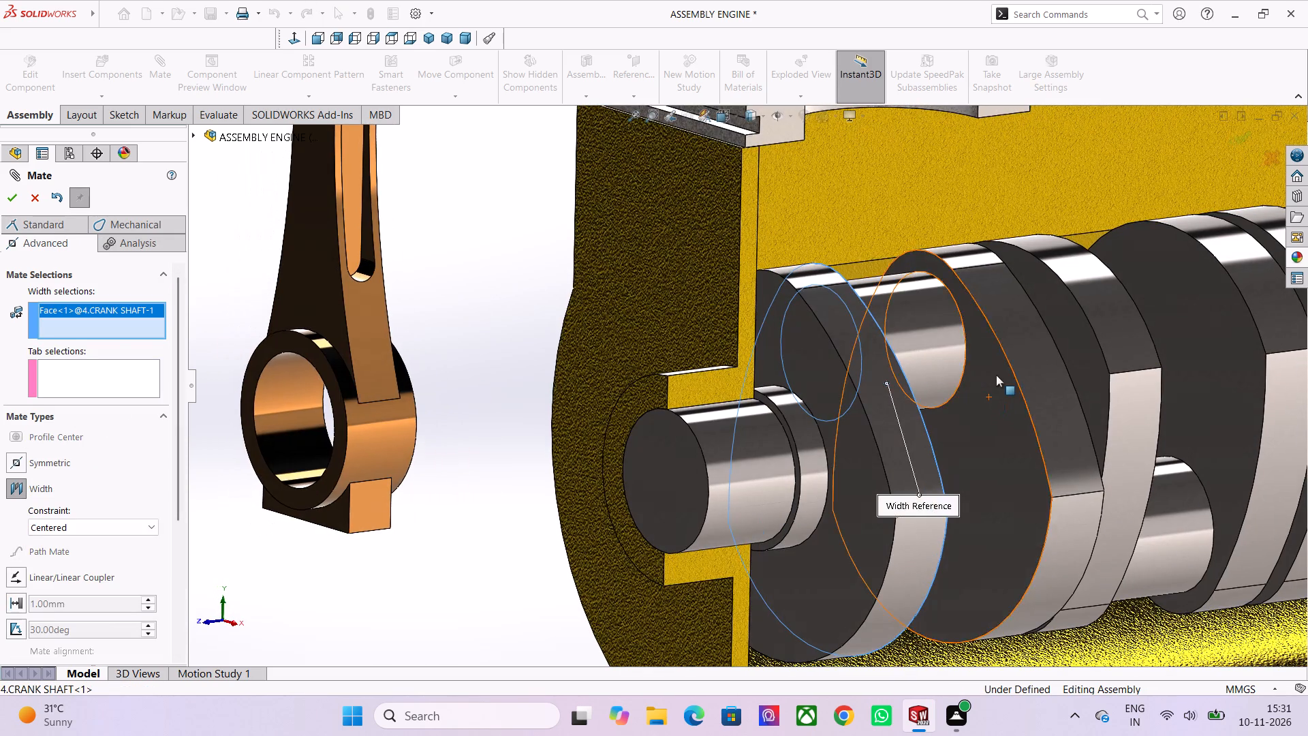
{"action": "left_click", "coordinate": [996, 375]}
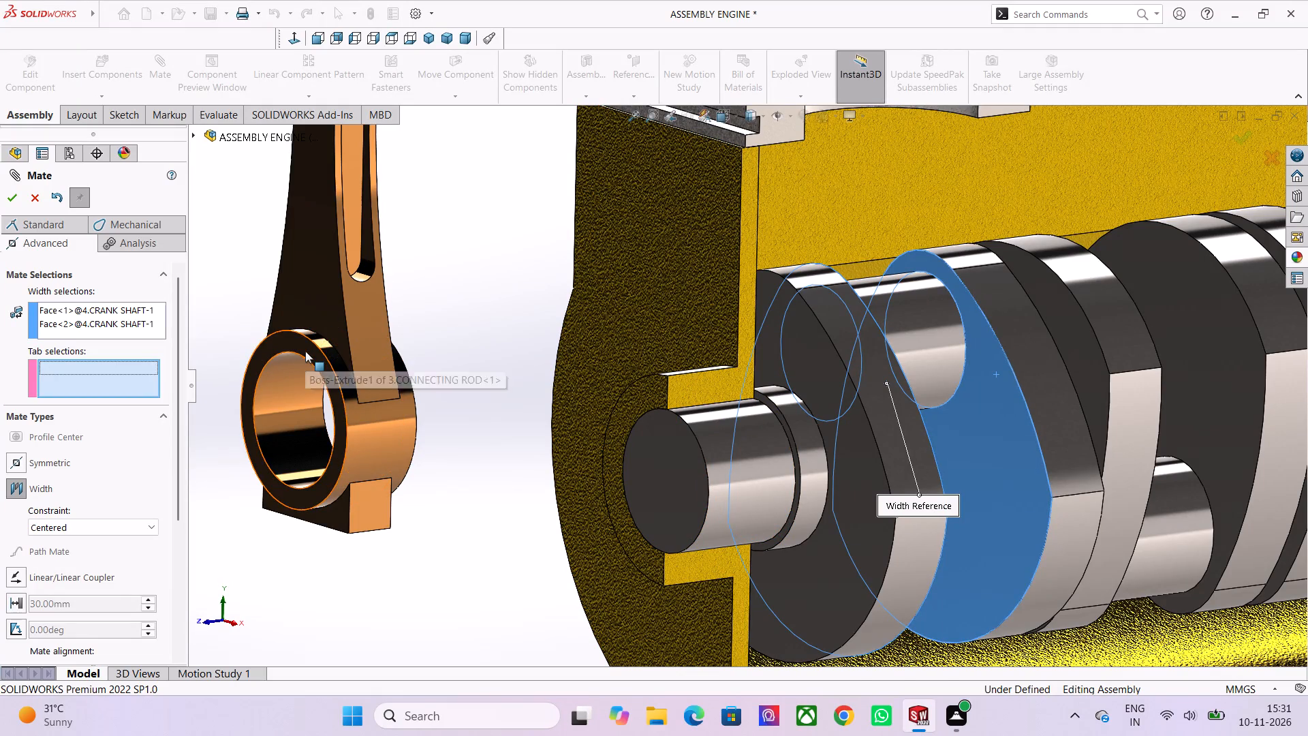
{"action": "left_click", "coordinate": [305, 351]}
{"action": "middle_click_drag", "start_coordinate": [467, 463], "coordinate": [418, 463]}
{"action": "scroll", "coordinate": [412, 467], "scroll_direction": "down", "scroll_amount": 1}
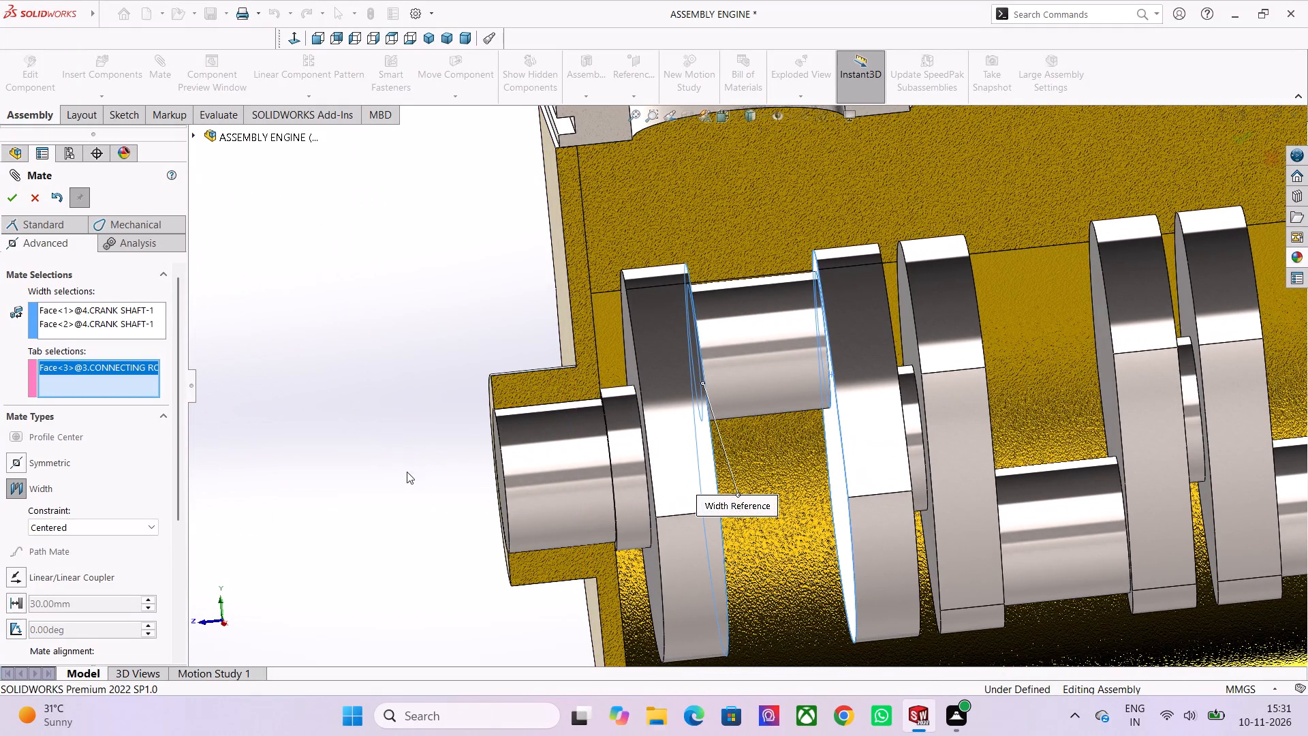
{"action": "middle_click_drag", "start_coordinate": [387, 476], "coordinate": [363, 493]}
{"action": "middle_click_drag", "start_coordinate": [363, 493], "coordinate": [340, 493]}
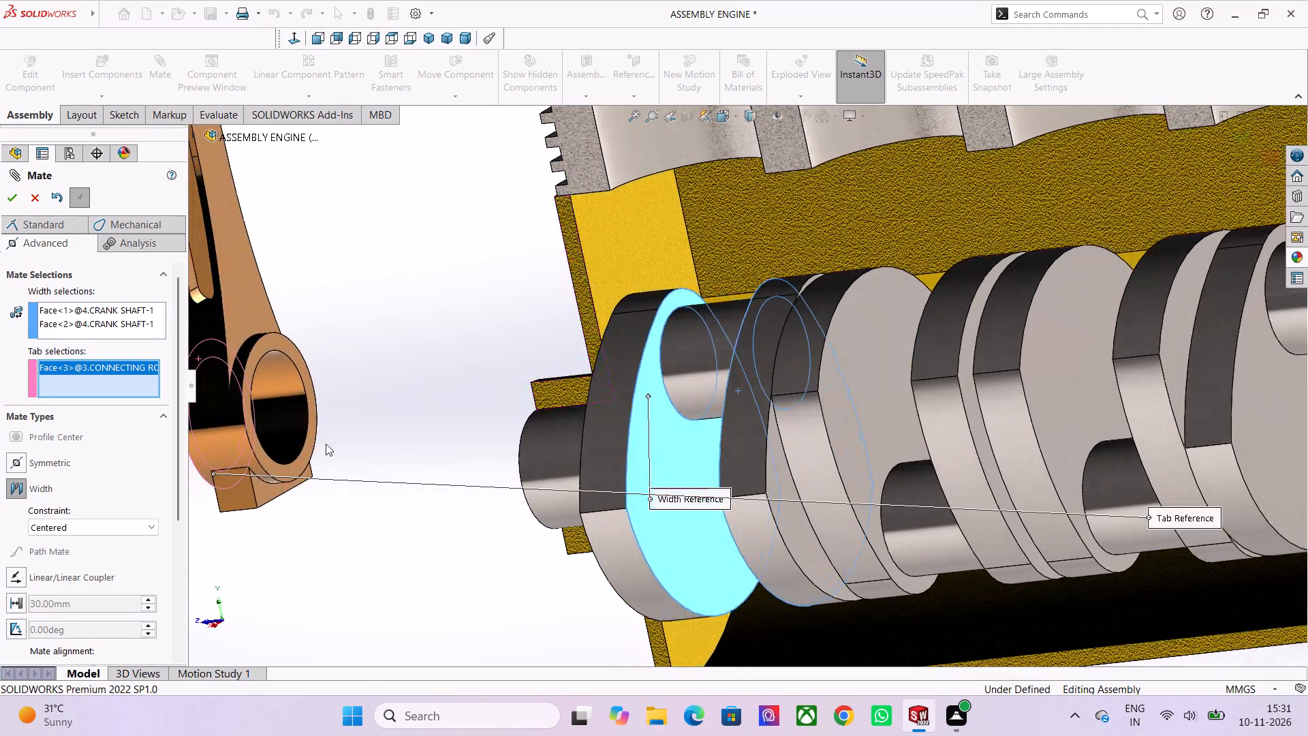
{"action": "scroll", "coordinate": [274, 375], "scroll_direction": "up", "scroll_amount": 2}
{"action": "left_click", "coordinate": [327, 324]}
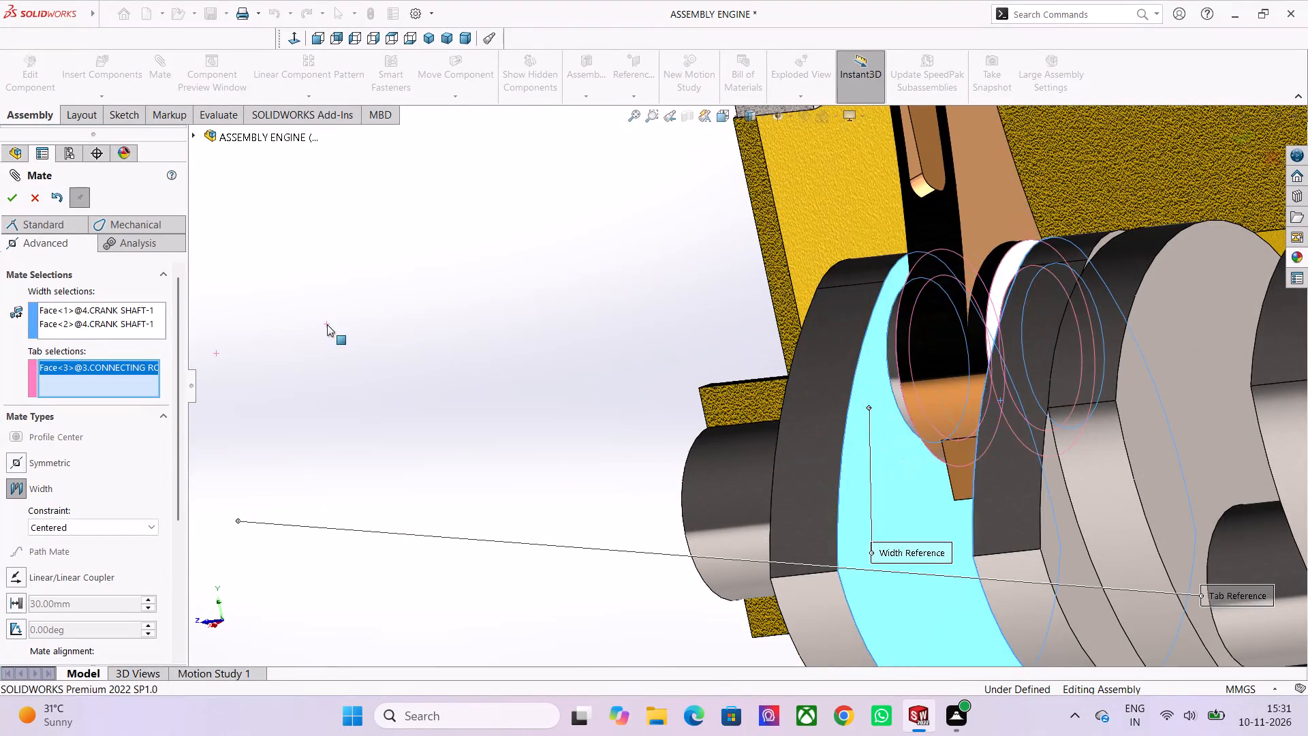
{"action": "scroll", "coordinate": [358, 324], "scroll_direction": "down", "scroll_amount": 2}
{"action": "middle_click_drag", "start_coordinate": [448, 342], "coordinate": [506, 356]}
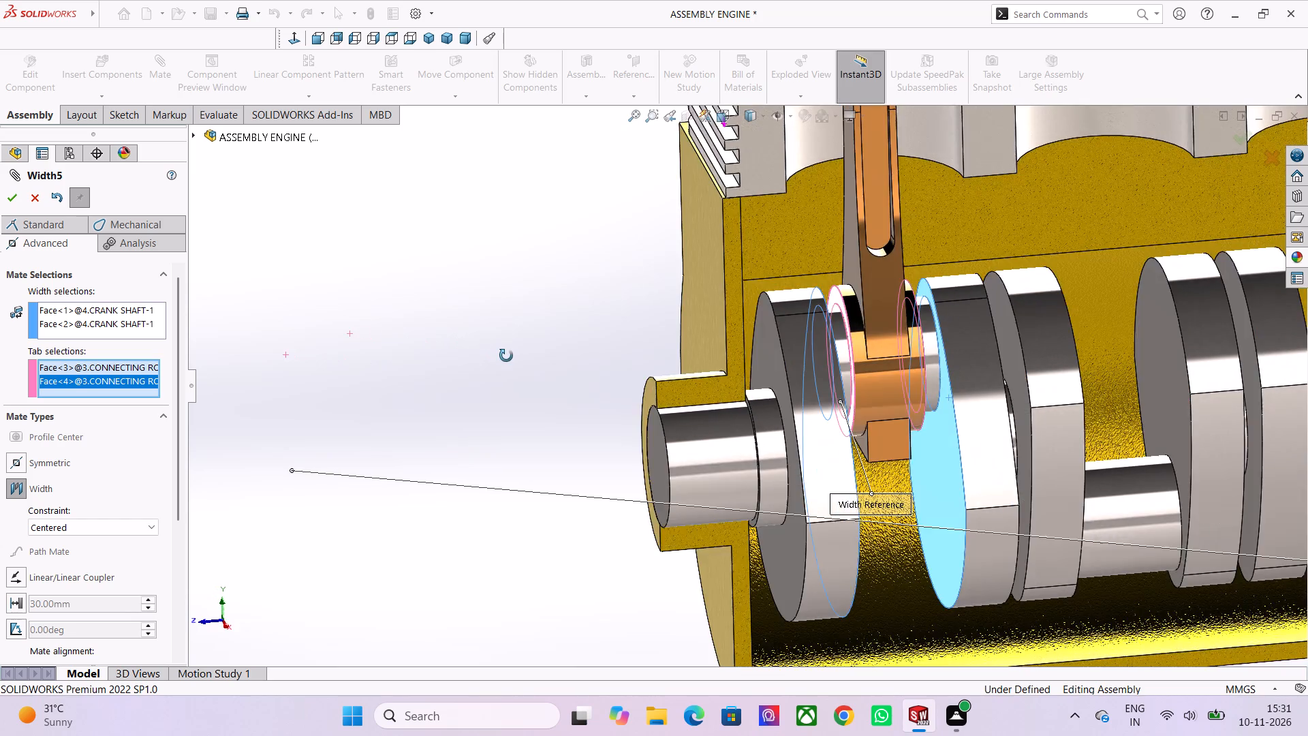
{"action": "middle_click_drag", "start_coordinate": [506, 356], "coordinate": [467, 332]}
{"action": "scroll", "coordinate": [476, 336], "scroll_direction": "down", "scroll_amount": 2}
{"action": "scroll", "coordinate": [572, 304], "scroll_direction": "down", "scroll_amount": 2}
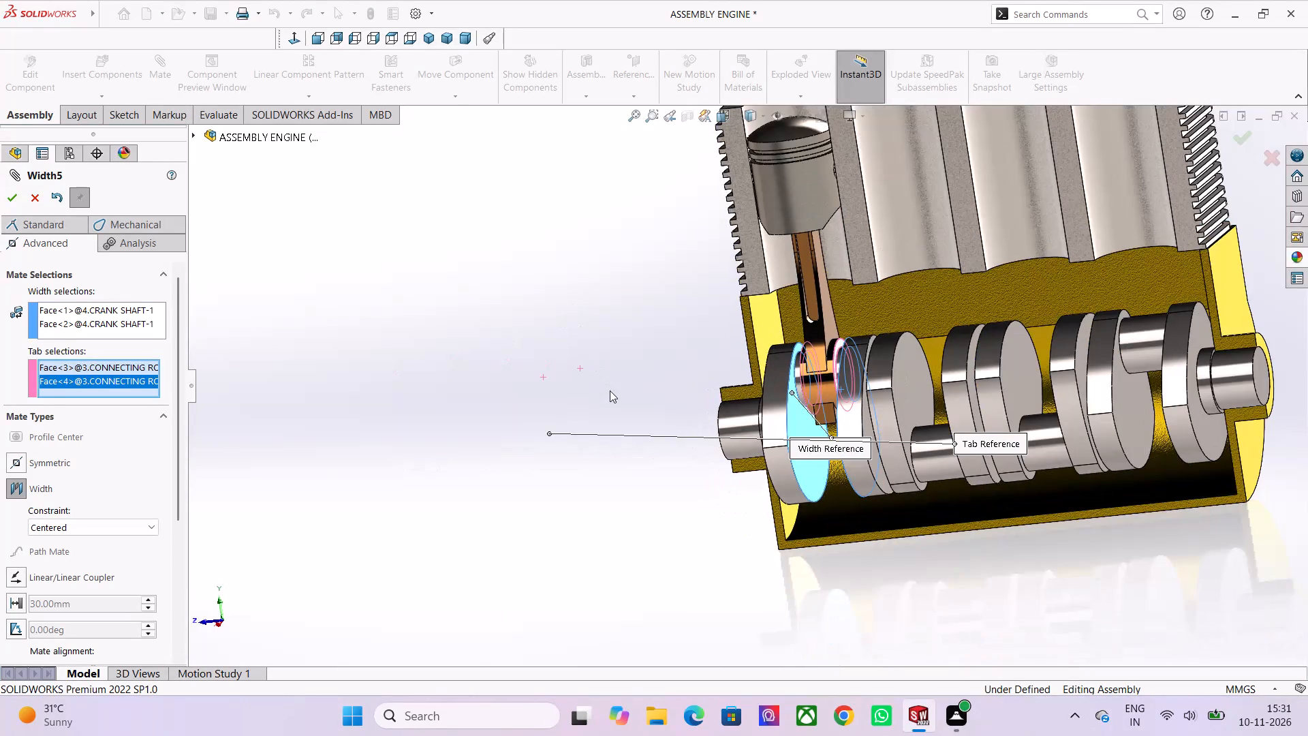
{"action": "middle_click_drag", "start_coordinate": [610, 390], "coordinate": [629, 424]}
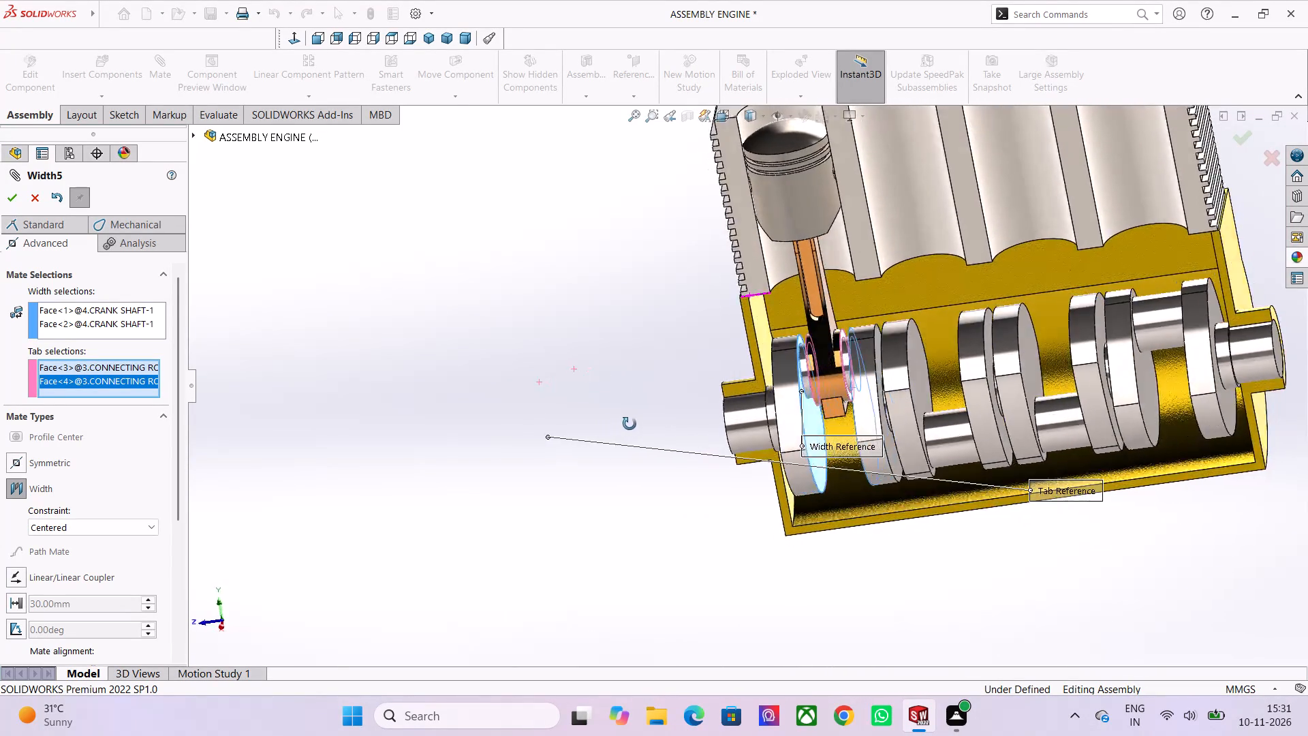
{"action": "middle_click_drag", "start_coordinate": [629, 424], "coordinate": [647, 381]}
{"action": "scroll", "coordinate": [738, 317], "scroll_direction": "up", "scroll_amount": 1}
{"action": "scroll", "coordinate": [738, 323], "scroll_direction": "down", "scroll_amount": 2}
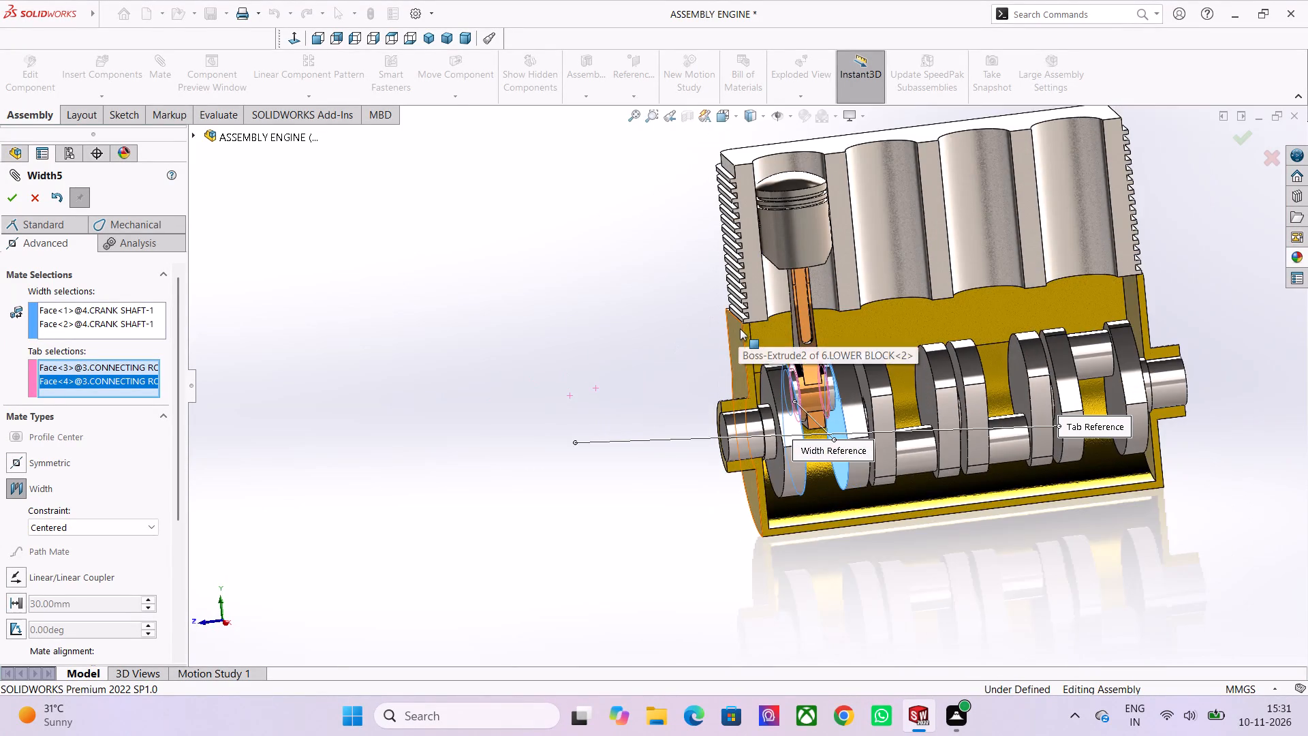
{"action": "scroll", "coordinate": [741, 331], "scroll_direction": "down", "scroll_amount": 1}
{"action": "scroll", "coordinate": [751, 289], "scroll_direction": "up", "scroll_amount": 2}
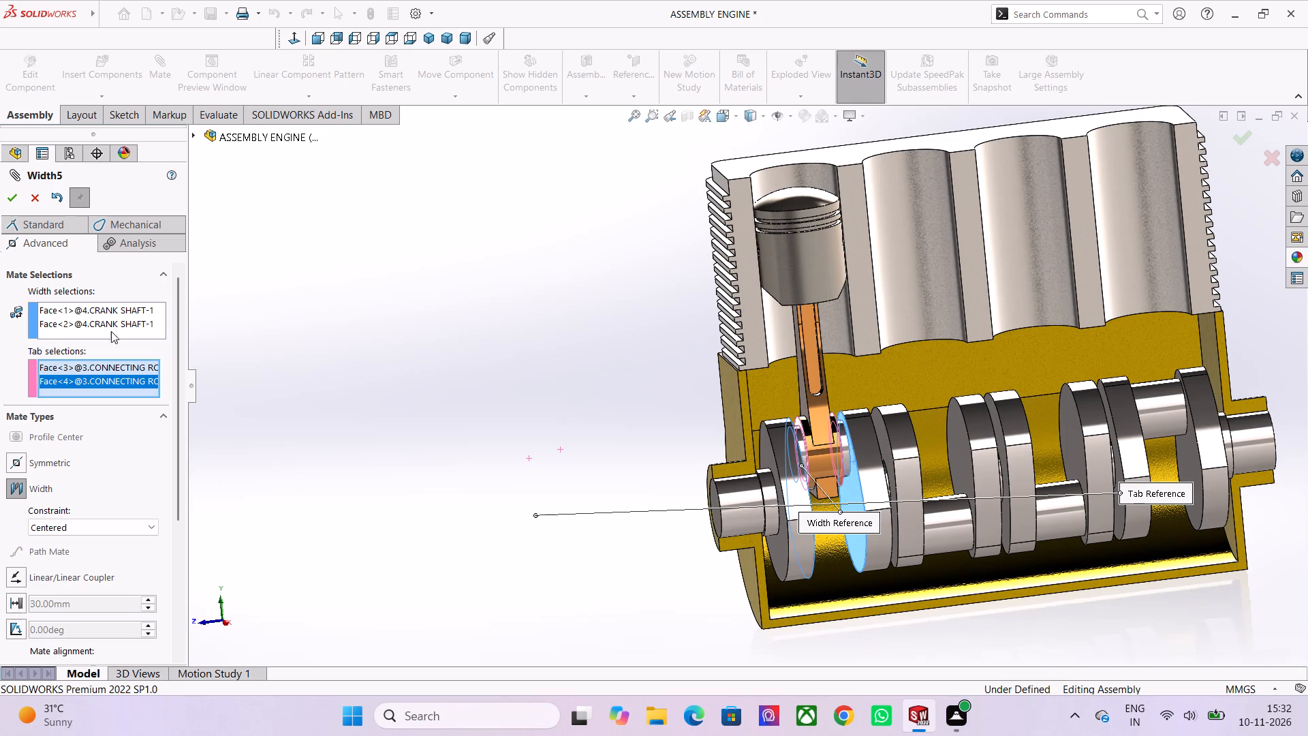
{"action": "left_click", "coordinate": [16, 199]}
{"action": "left_click", "coordinate": [16, 199]}
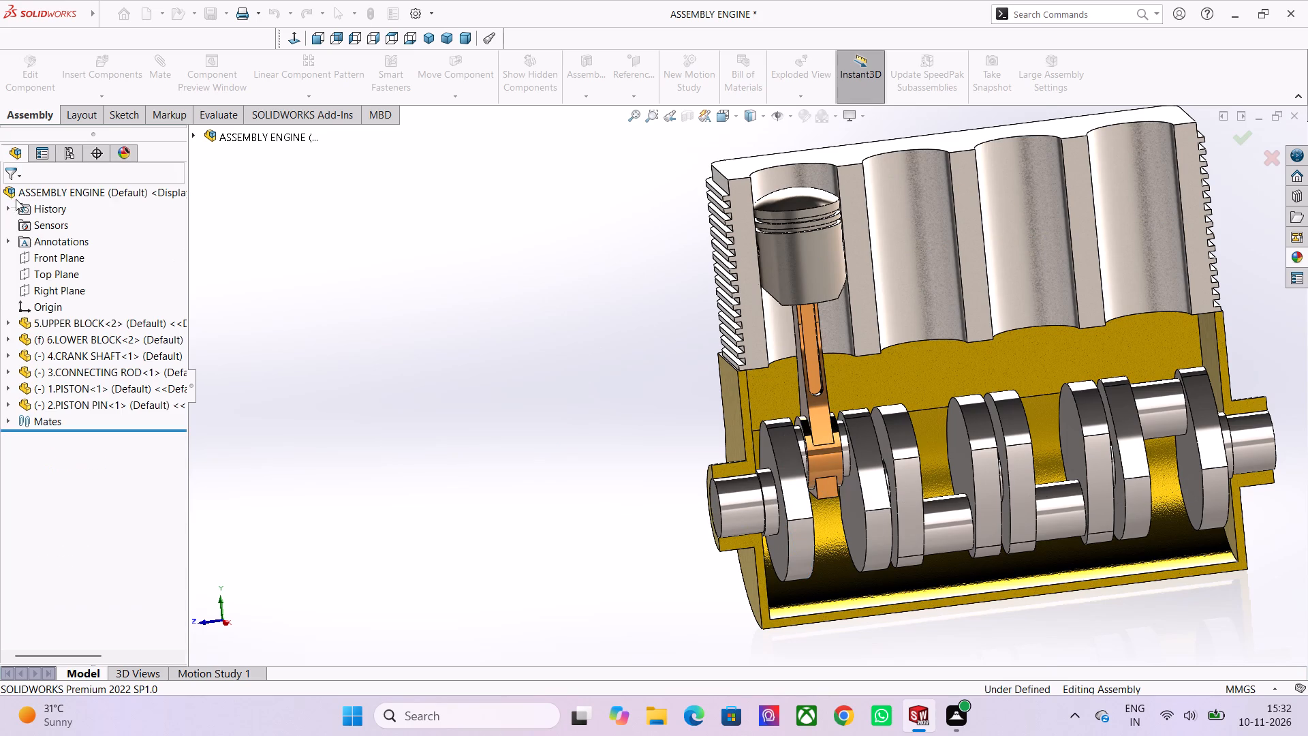
Examine how the piston sits in the first cylinder bore and how the connecting rod sits on its crankpin.
{"action": "middle_click_drag", "start_coordinate": [852, 498], "coordinate": [835, 486]}
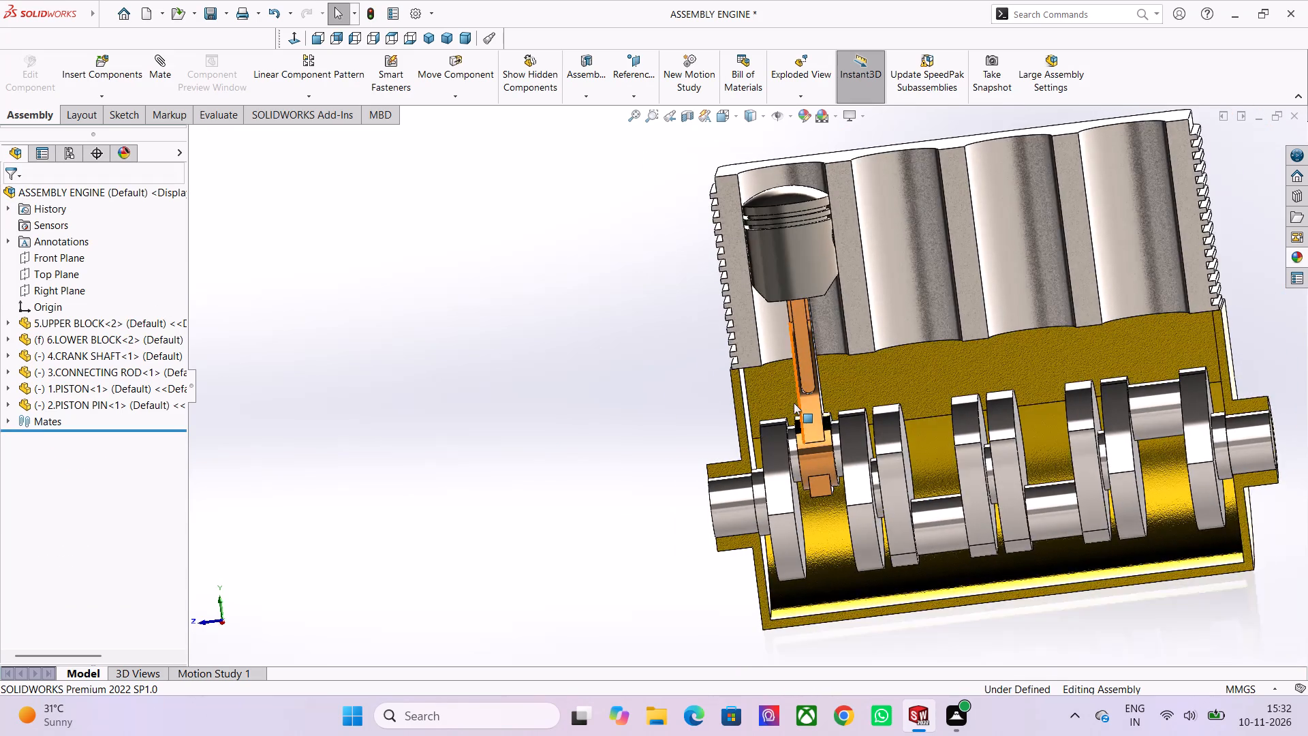
{"action": "scroll", "coordinate": [796, 401], "scroll_direction": "up", "scroll_amount": 6}
{"action": "scroll", "coordinate": [833, 323], "scroll_direction": "down", "scroll_amount": 3}
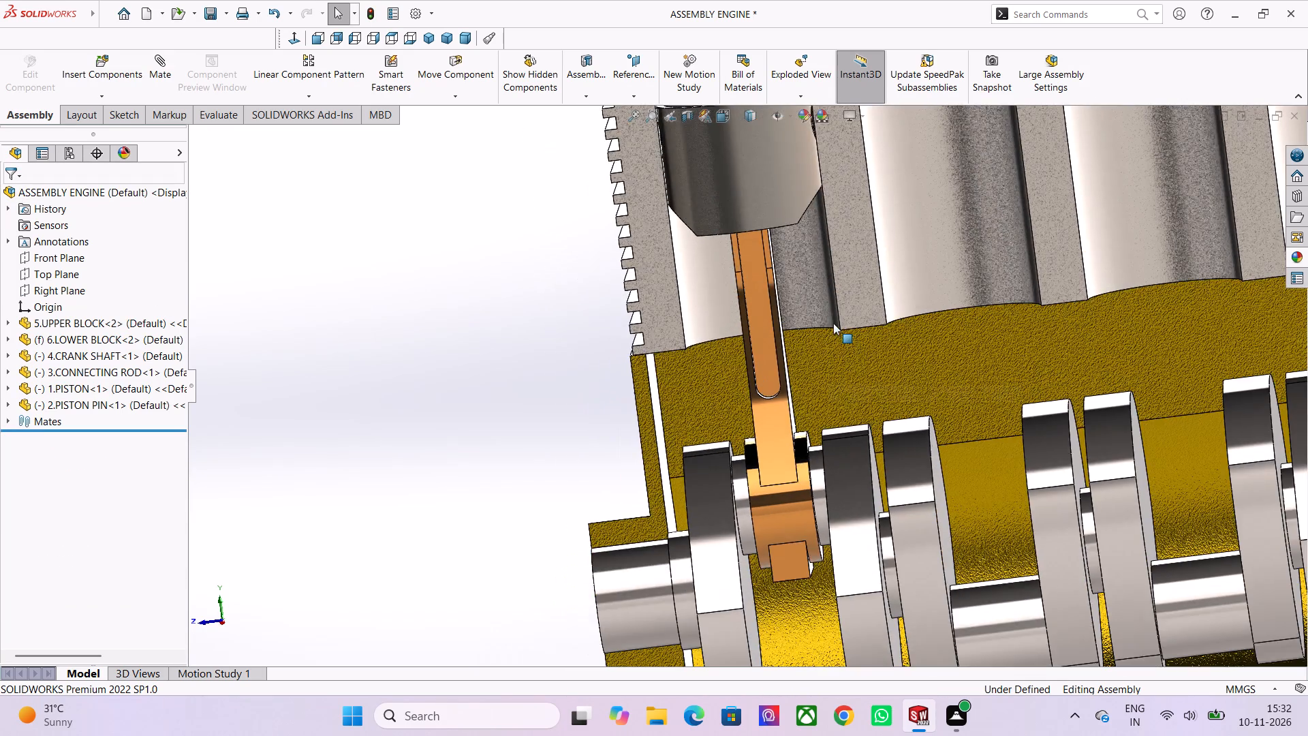
{"action": "scroll", "coordinate": [835, 336], "scroll_direction": "down", "scroll_amount": 5}
{"action": "scroll", "coordinate": [799, 395], "scroll_direction": "up", "scroll_amount": 1}
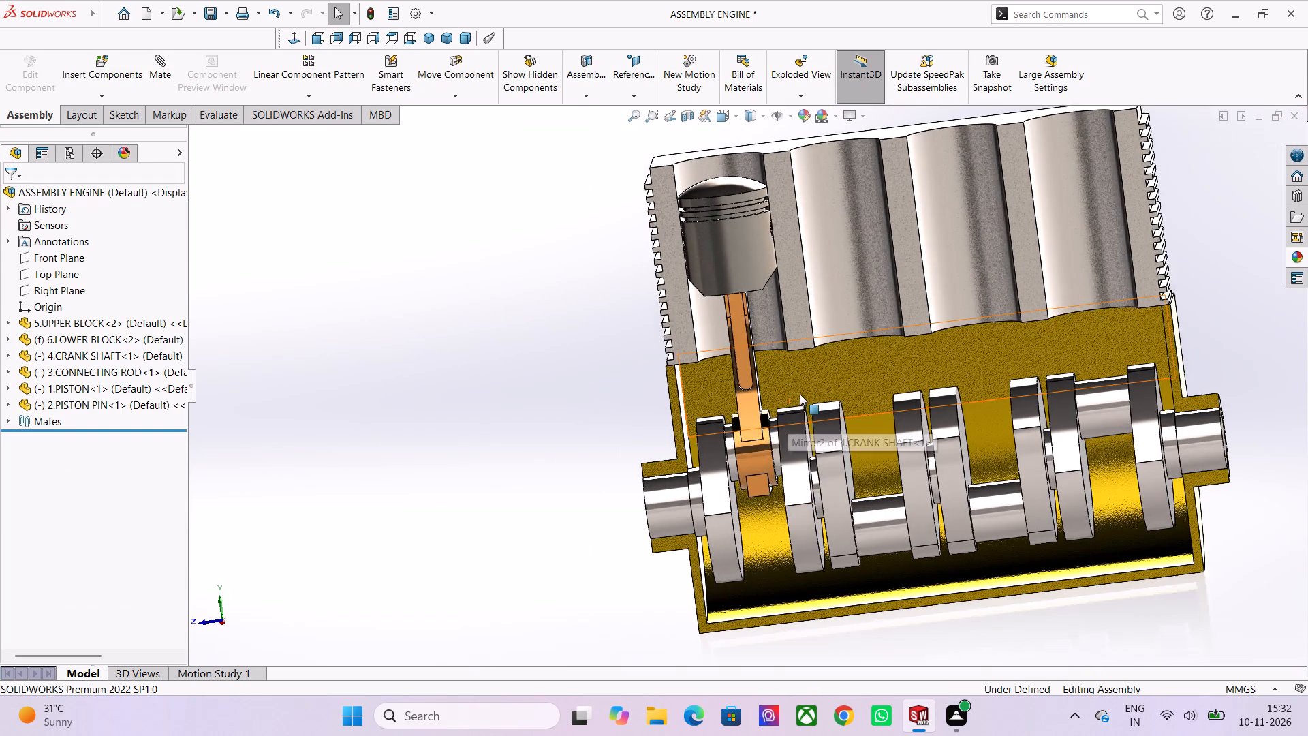
{"action": "scroll", "coordinate": [803, 394], "scroll_direction": "up", "scroll_amount": 1}
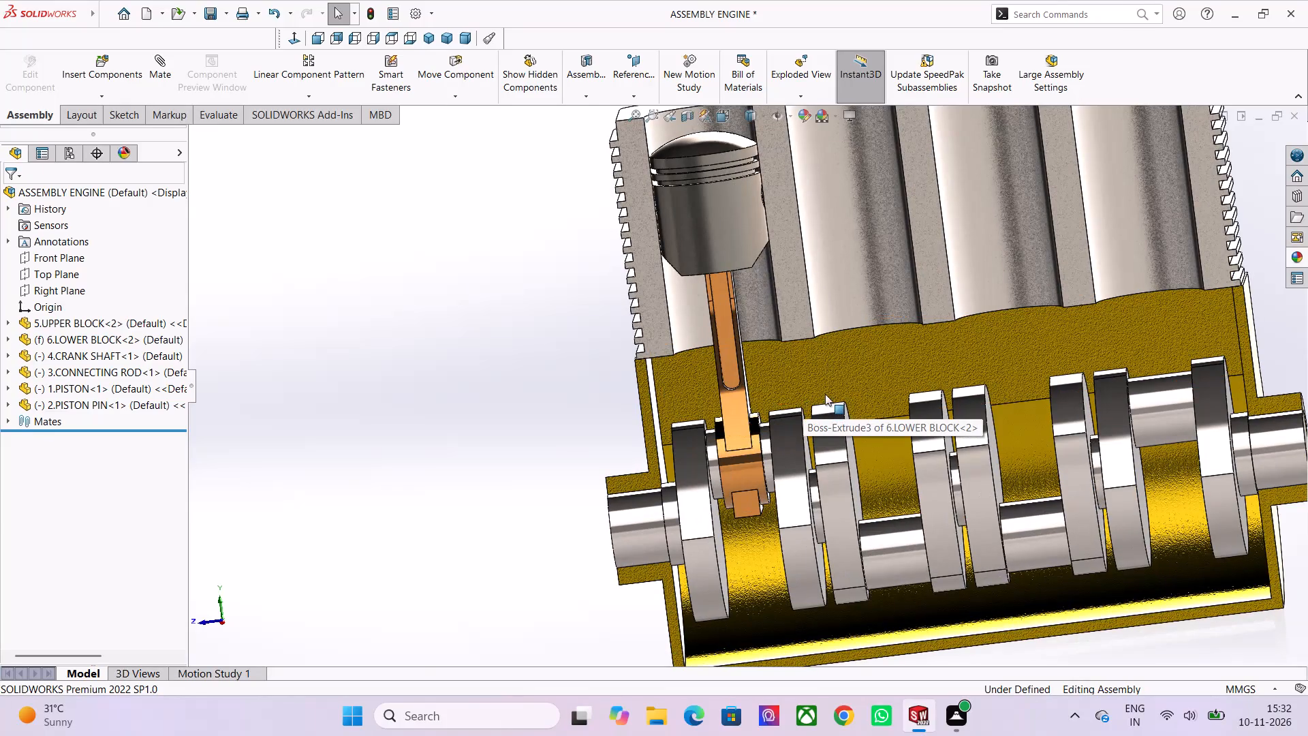
{"action": "scroll", "coordinate": [825, 376], "scroll_direction": "down", "scroll_amount": 3}
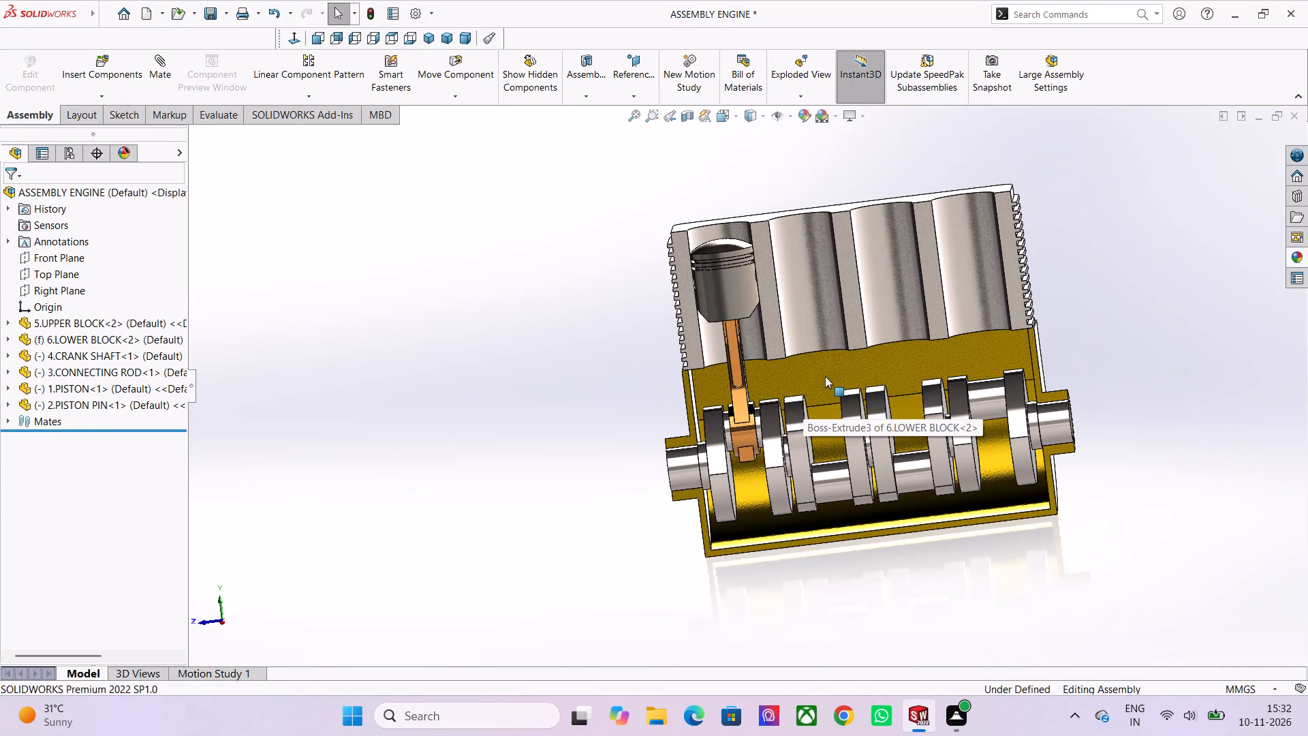
{"action": "scroll", "coordinate": [836, 393], "scroll_direction": "down", "scroll_amount": 2}
{"action": "scroll", "coordinate": [858, 460], "scroll_direction": "up", "scroll_amount": 1}
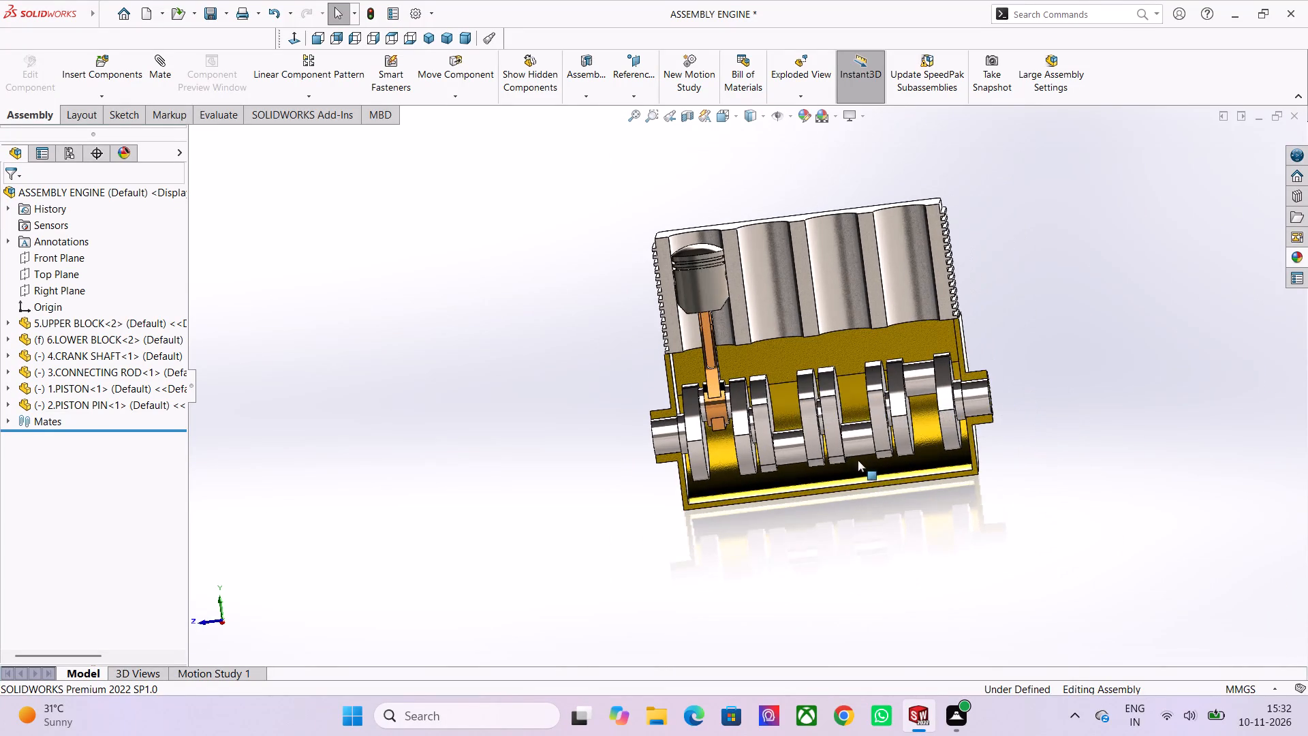
{"action": "scroll", "coordinate": [860, 476], "scroll_direction": "down", "scroll_amount": 2}
{"action": "scroll", "coordinate": [561, 317], "scroll_direction": "up", "scroll_amount": 2}
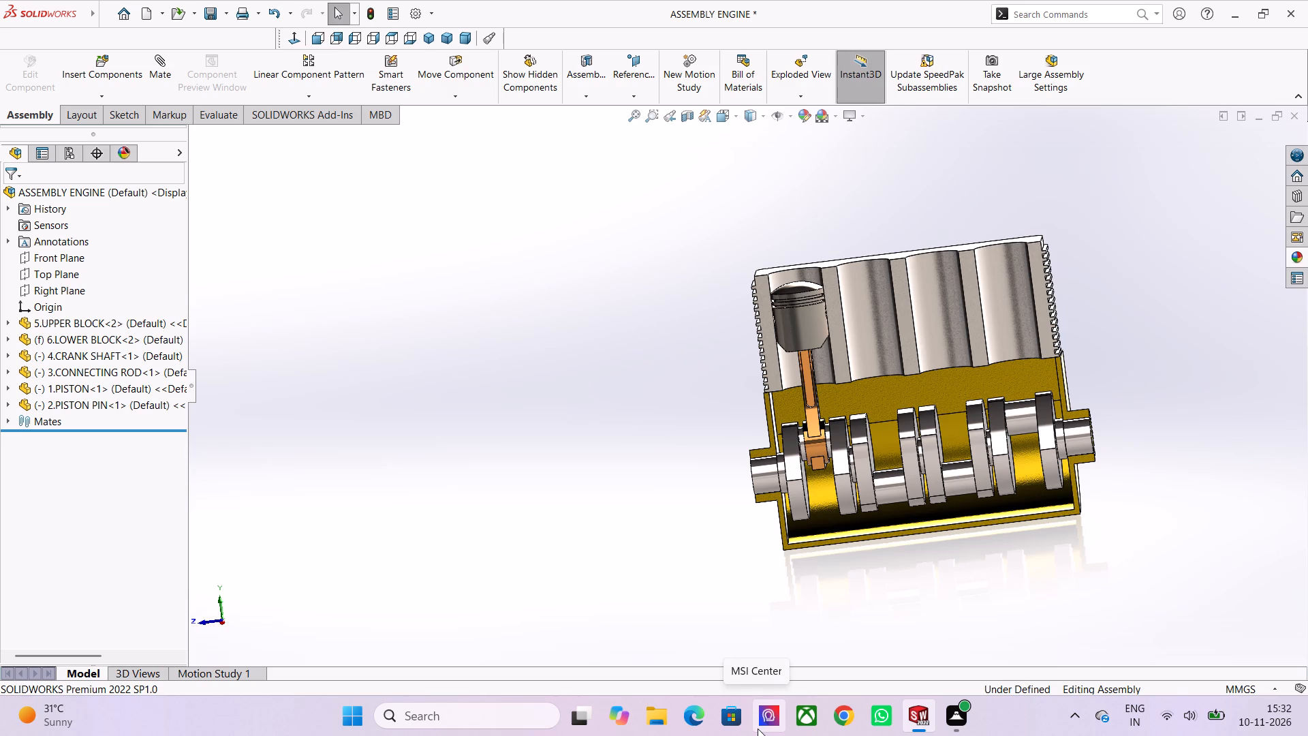
{"action": "scroll", "coordinate": [853, 380], "scroll_direction": "up", "scroll_amount": 2}
{"action": "scroll", "coordinate": [772, 316], "scroll_direction": "up", "scroll_amount": 4}
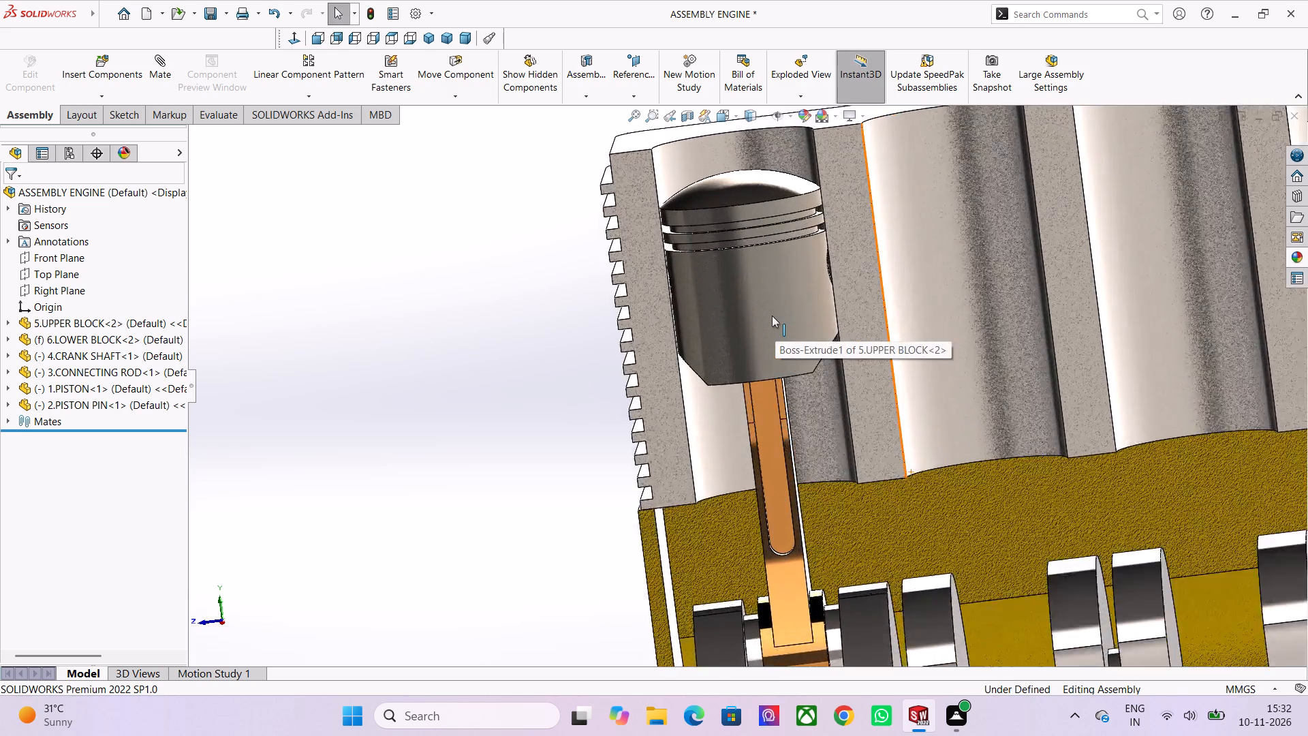
{"action": "scroll", "coordinate": [772, 316], "scroll_direction": "up", "scroll_amount": 1}
{"action": "scroll", "coordinate": [772, 316], "scroll_direction": "down", "scroll_amount": 3}
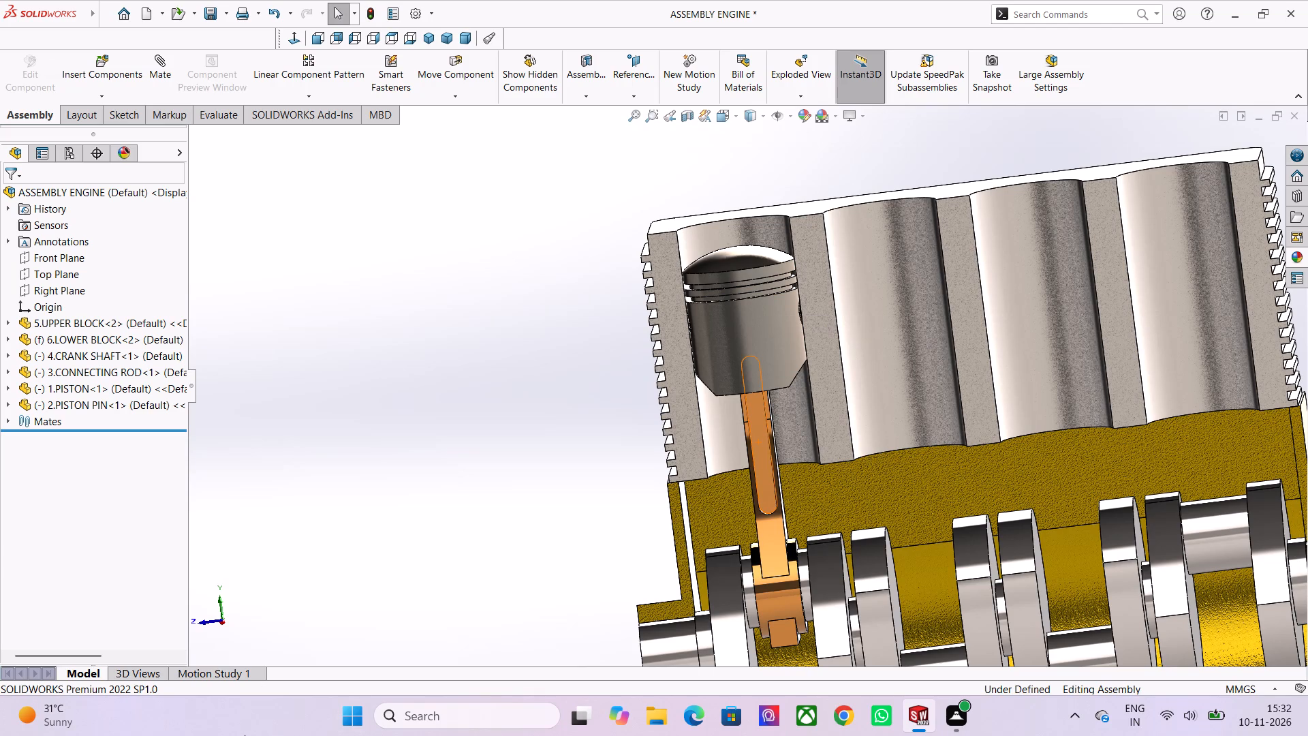
{"action": "scroll", "coordinate": [858, 448], "scroll_direction": "down", "scroll_amount": 3}
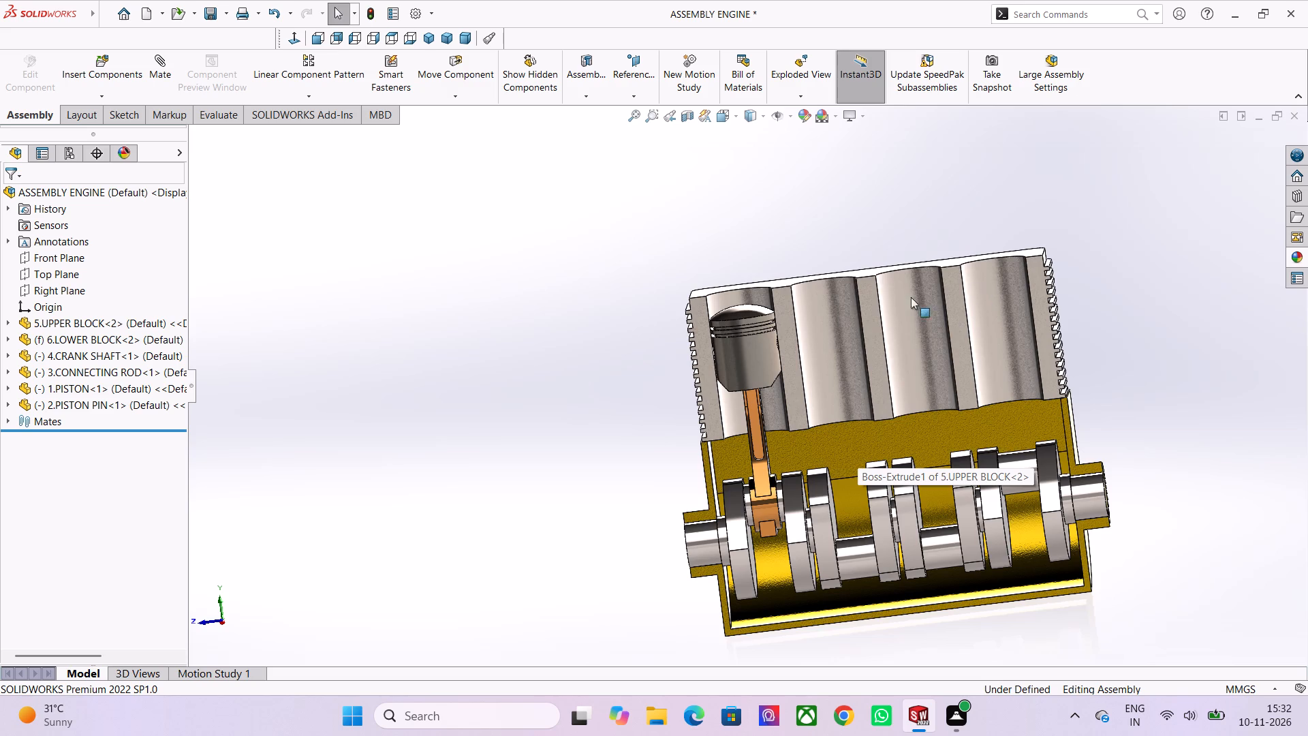
Examine the whole engine assembly from several angles, including the piston, connecting rod and crankshaft inside the open engine block.
{"action": "scroll", "coordinate": [844, 302], "scroll_direction": "down", "scroll_amount": 1}
{"action": "middle_click_drag", "start_coordinate": [783, 268], "coordinate": [824, 277]}
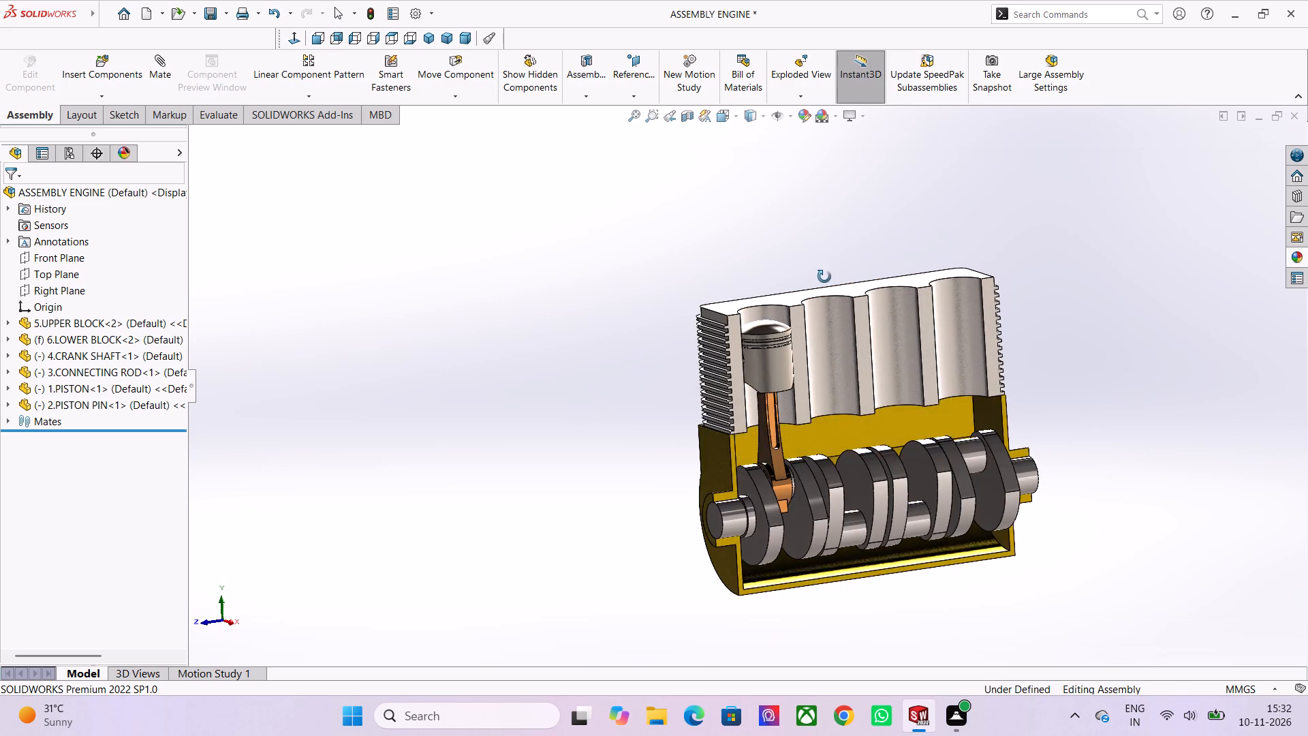
{"action": "middle_click_drag", "start_coordinate": [824, 277], "coordinate": [843, 273]}
{"action": "scroll", "coordinate": [816, 400], "scroll_direction": "up", "scroll_amount": 4}
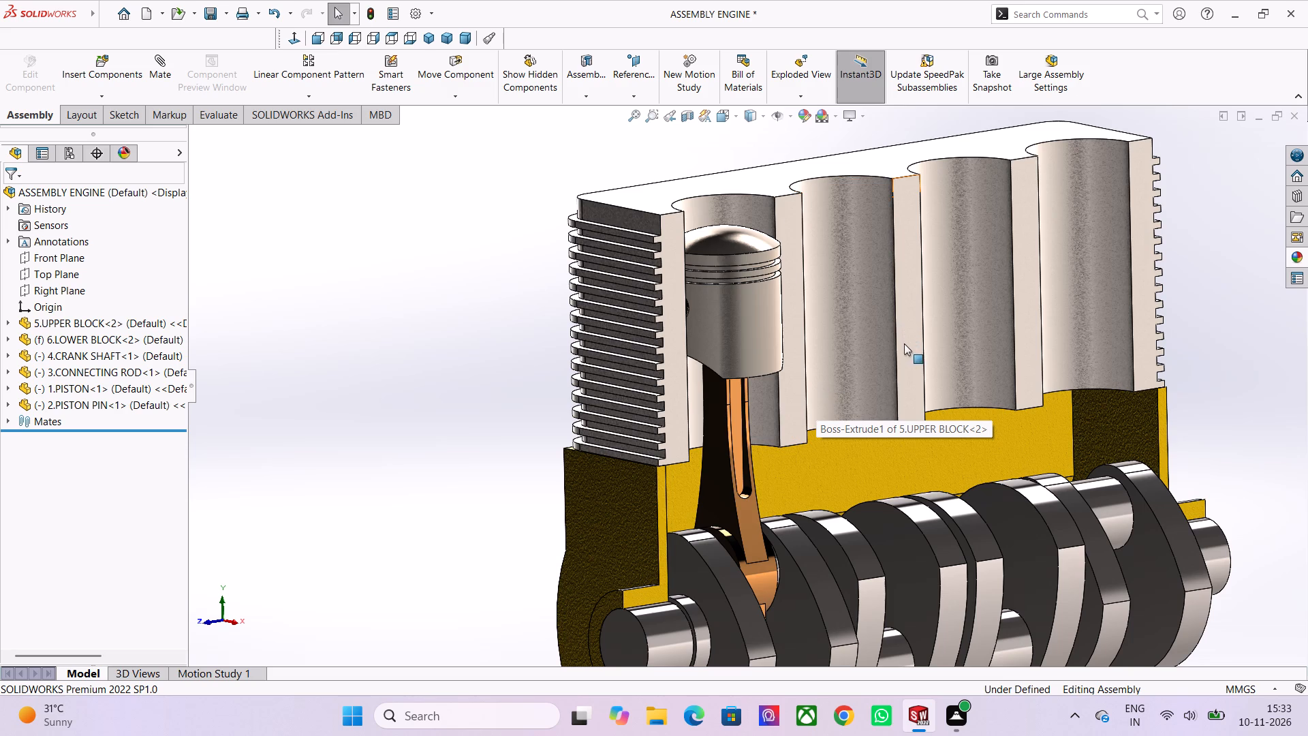
{"action": "scroll", "coordinate": [895, 444], "scroll_direction": "down", "scroll_amount": 2}
{"action": "scroll", "coordinate": [750, 369], "scroll_direction": "up", "scroll_amount": 2}
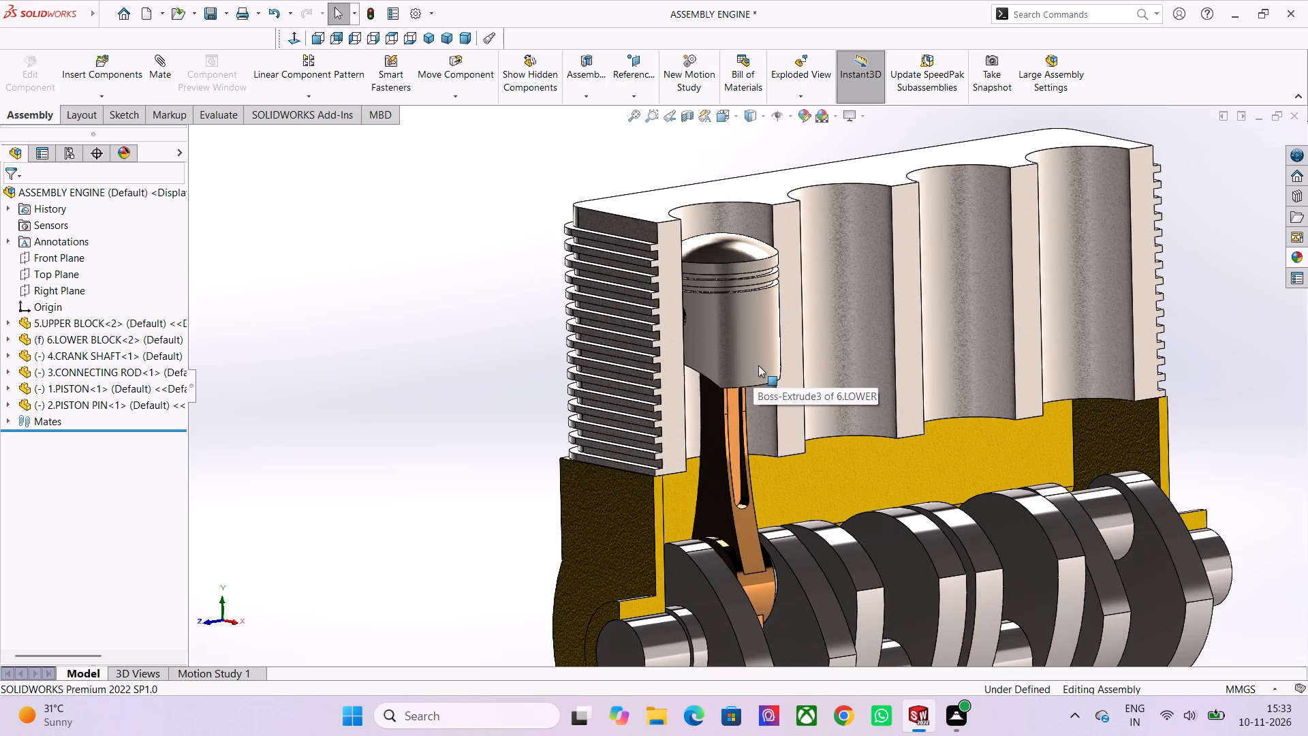
{"action": "scroll", "coordinate": [507, 350], "scroll_direction": "down", "scroll_amount": 1}
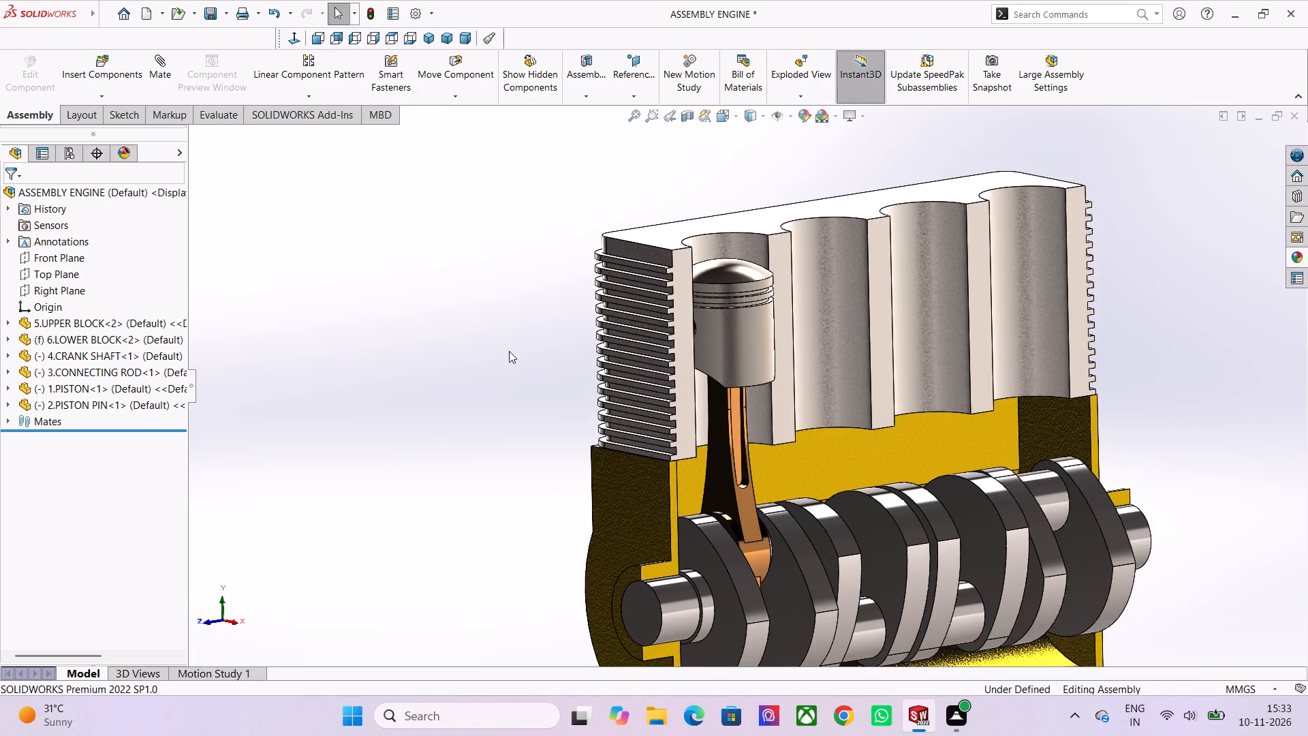
{"action": "middle_click_drag", "start_coordinate": [517, 355], "coordinate": [500, 519]}
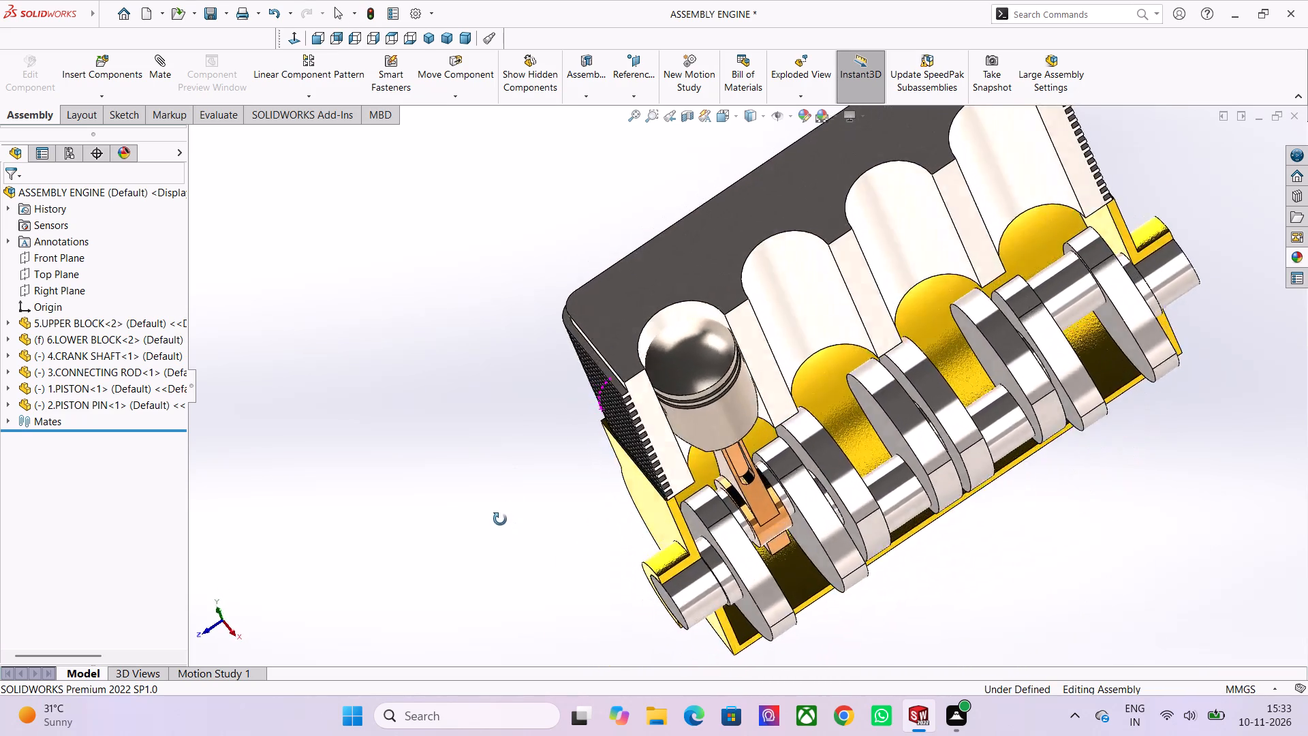
{"action": "middle_click_drag", "start_coordinate": [500, 519], "coordinate": [525, 414]}
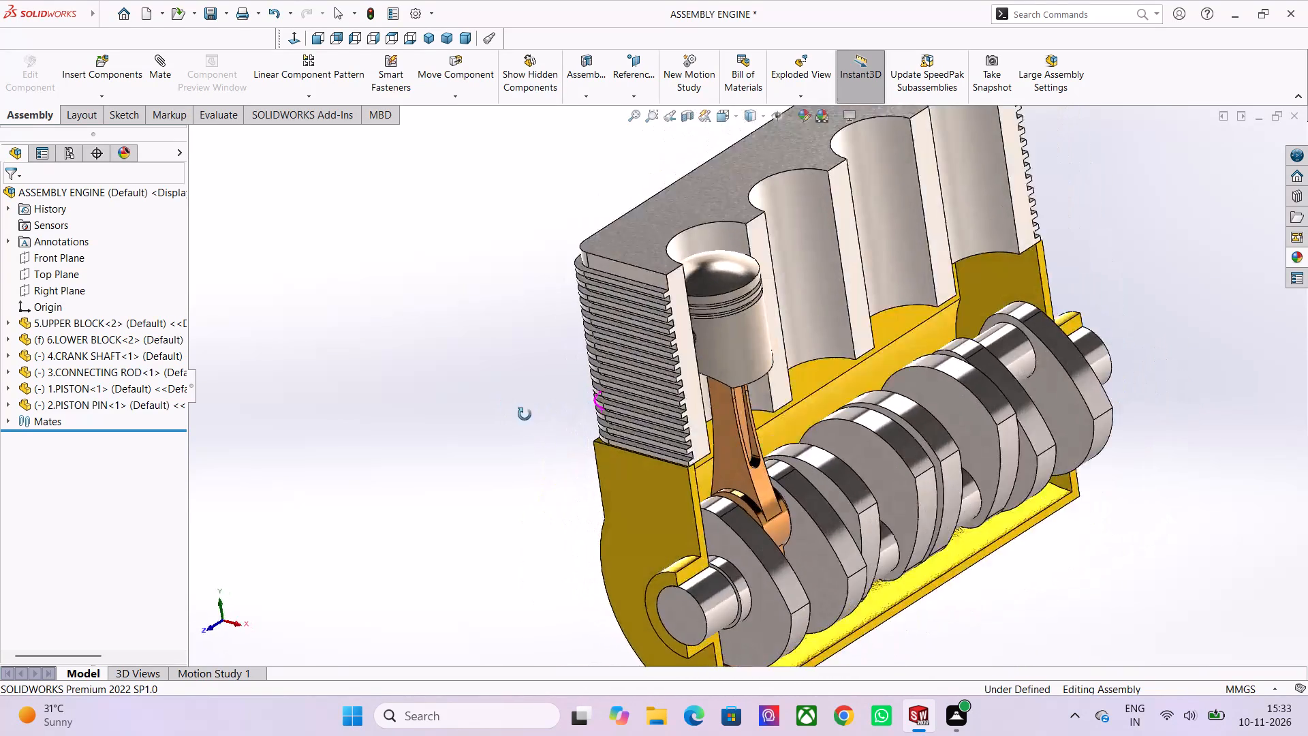
{"action": "middle_click_drag", "start_coordinate": [525, 414], "coordinate": [493, 381]}
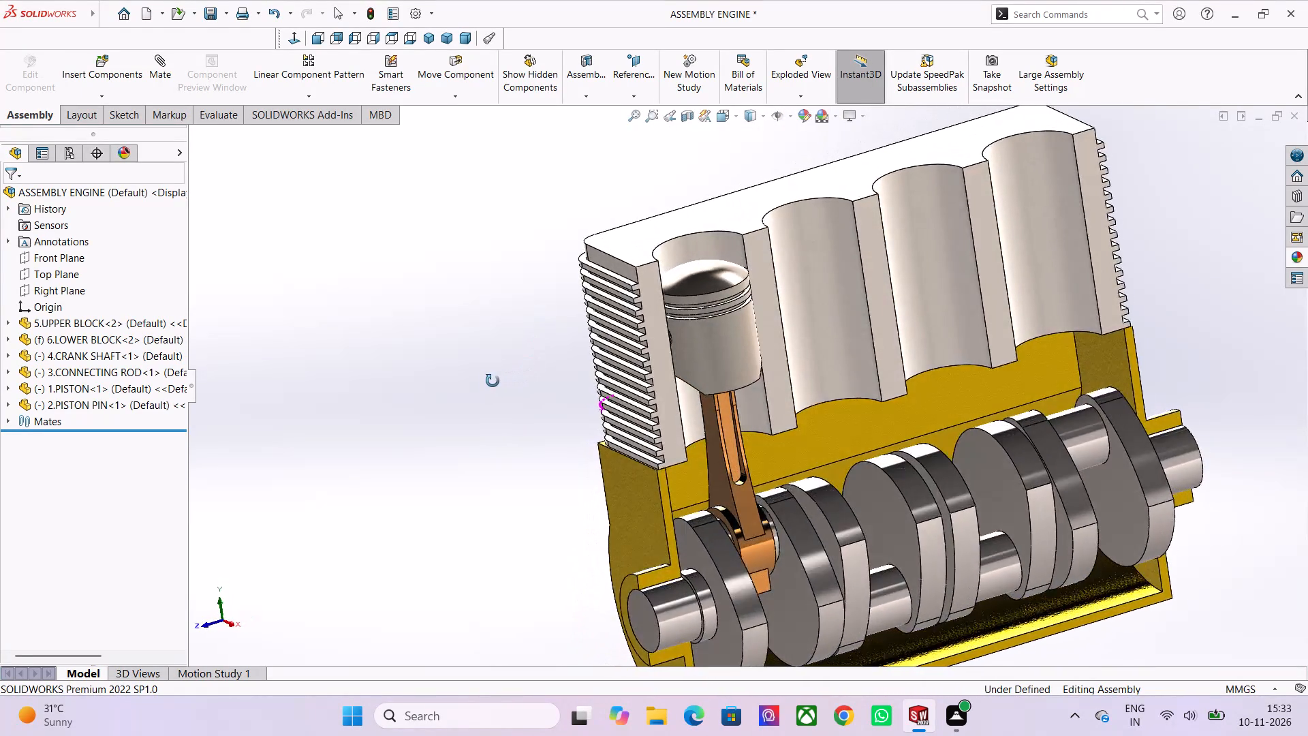
{"action": "middle_click_drag", "start_coordinate": [493, 381], "coordinate": [571, 356]}
{"action": "scroll", "coordinate": [571, 356], "scroll_direction": "down", "scroll_amount": 2}
{"action": "middle_click_drag", "start_coordinate": [567, 373], "coordinate": [557, 367]}
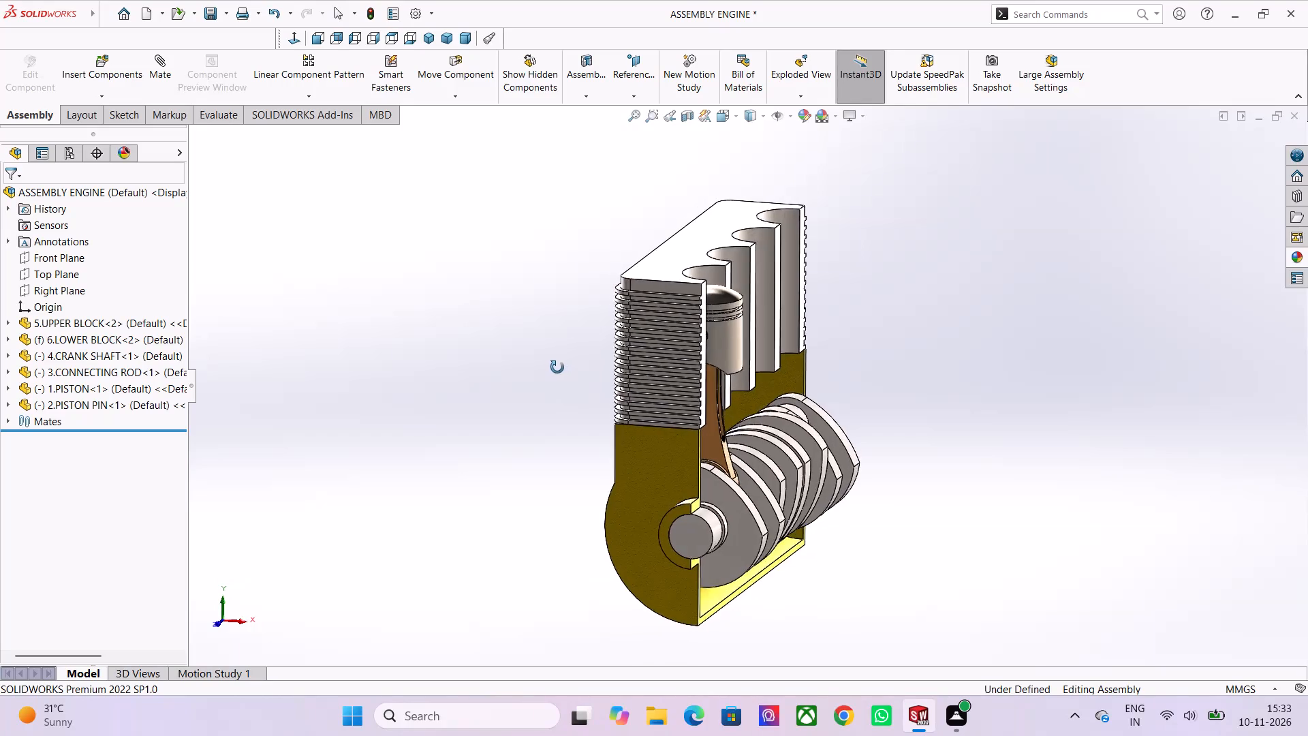
{"action": "middle_click_drag", "start_coordinate": [557, 367], "coordinate": [515, 365]}
{"action": "middle_click", "coordinate": [515, 365]}
{"action": "scroll", "coordinate": [657, 378], "scroll_direction": "up", "scroll_amount": 4}
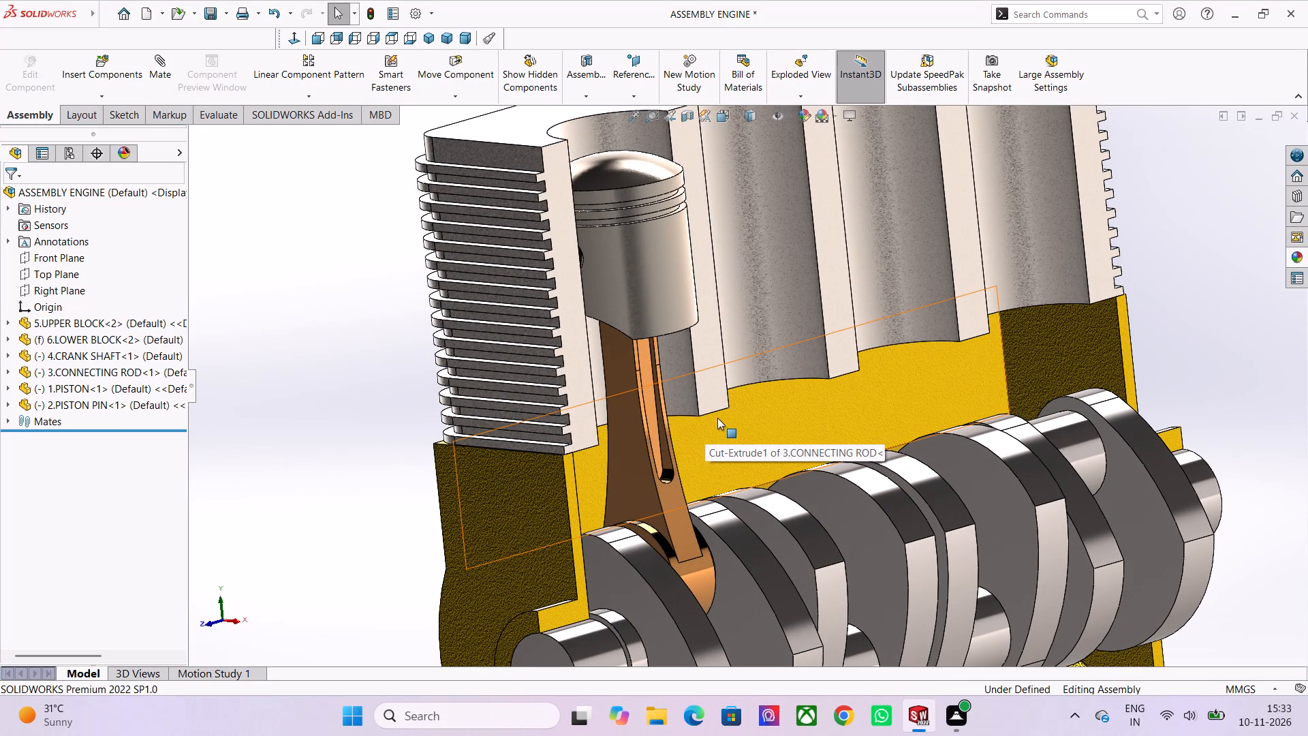
{"action": "scroll", "coordinate": [727, 442], "scroll_direction": "down", "scroll_amount": 1}
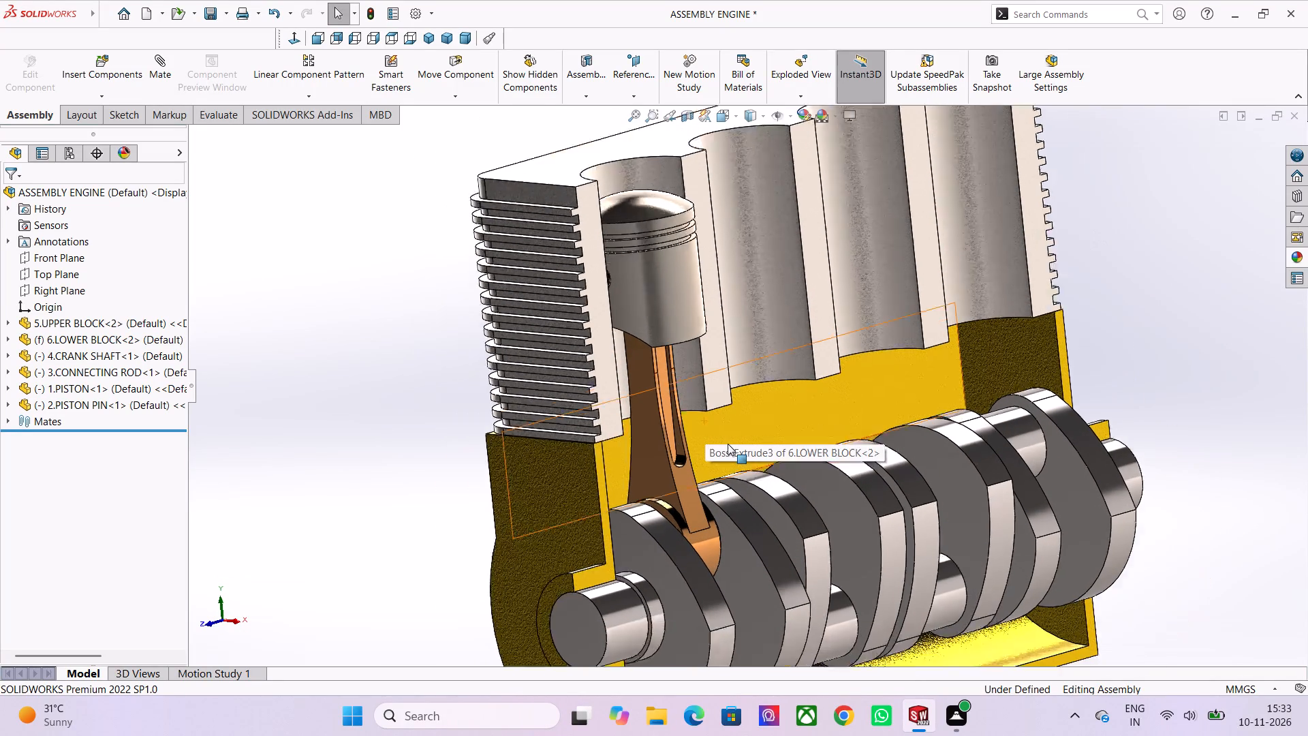
{"action": "scroll", "coordinate": [728, 444], "scroll_direction": "down", "scroll_amount": 2}
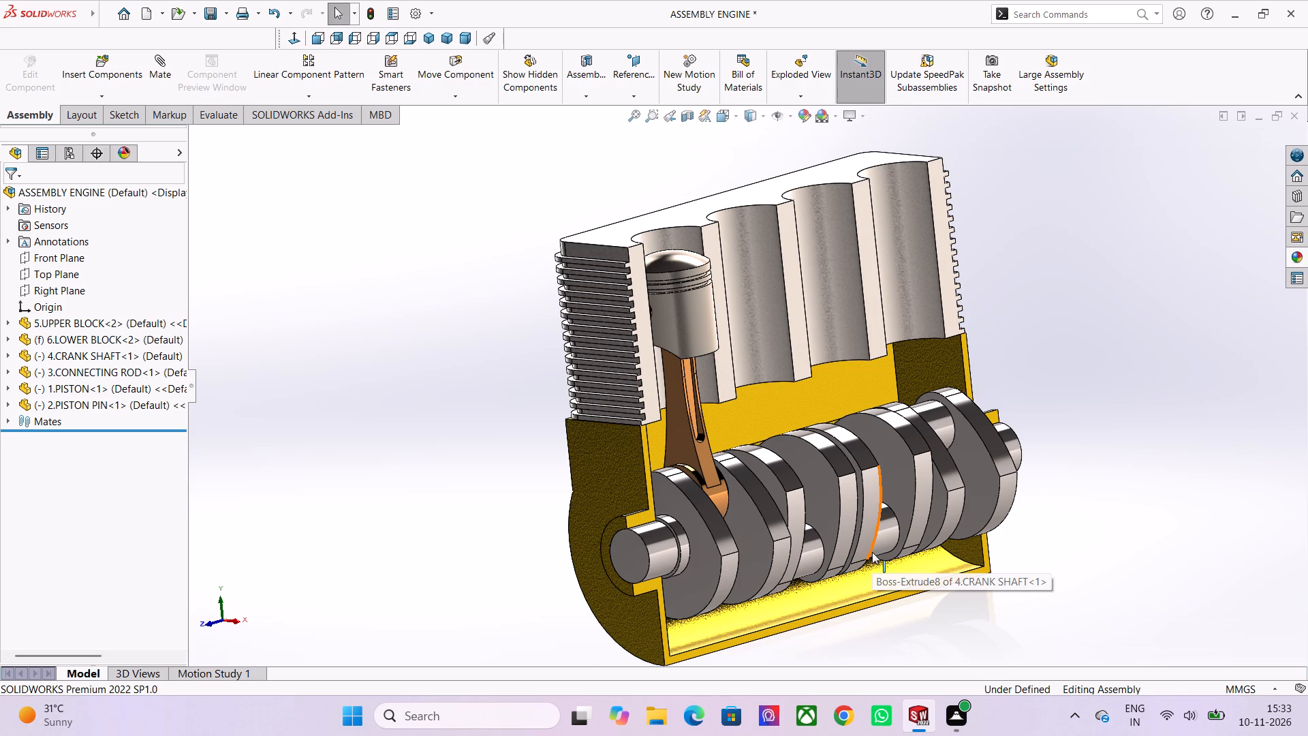
{"action": "scroll", "coordinate": [874, 571], "scroll_direction": "down", "scroll_amount": 1}
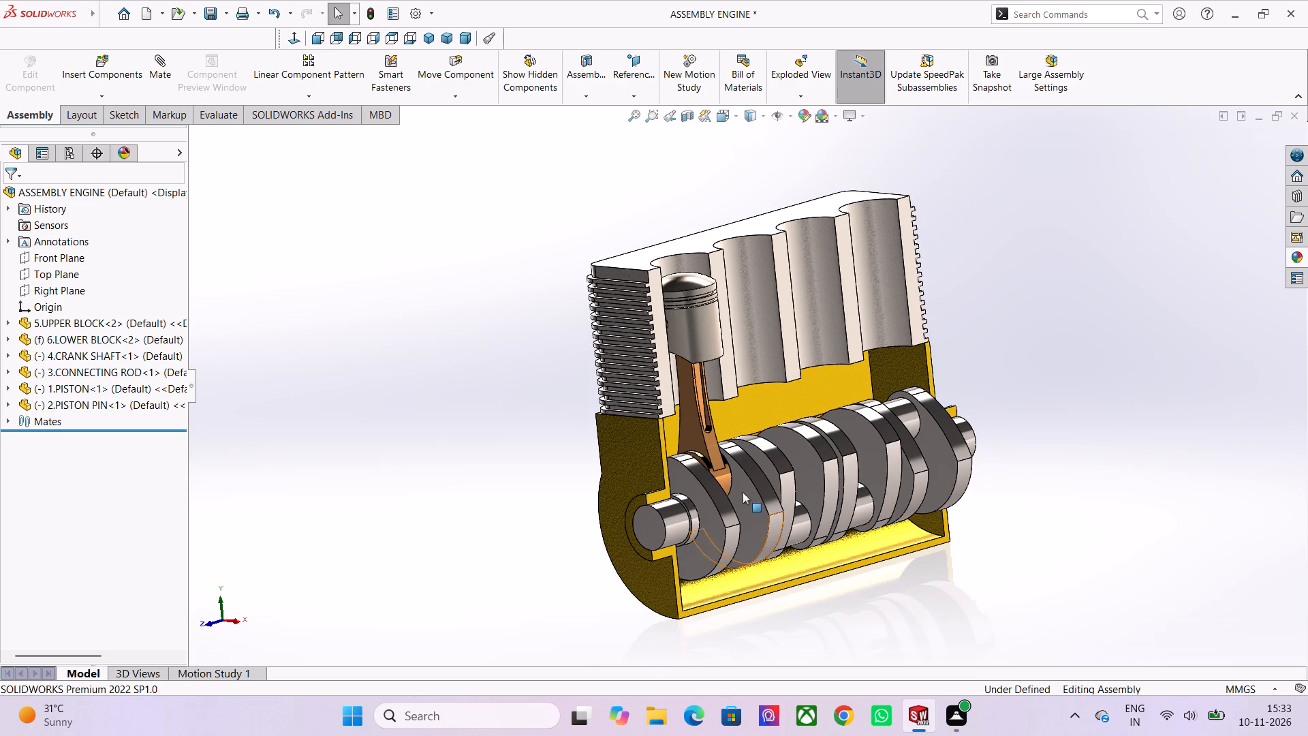
{"action": "scroll", "coordinate": [700, 425], "scroll_direction": "up", "scroll_amount": 2}
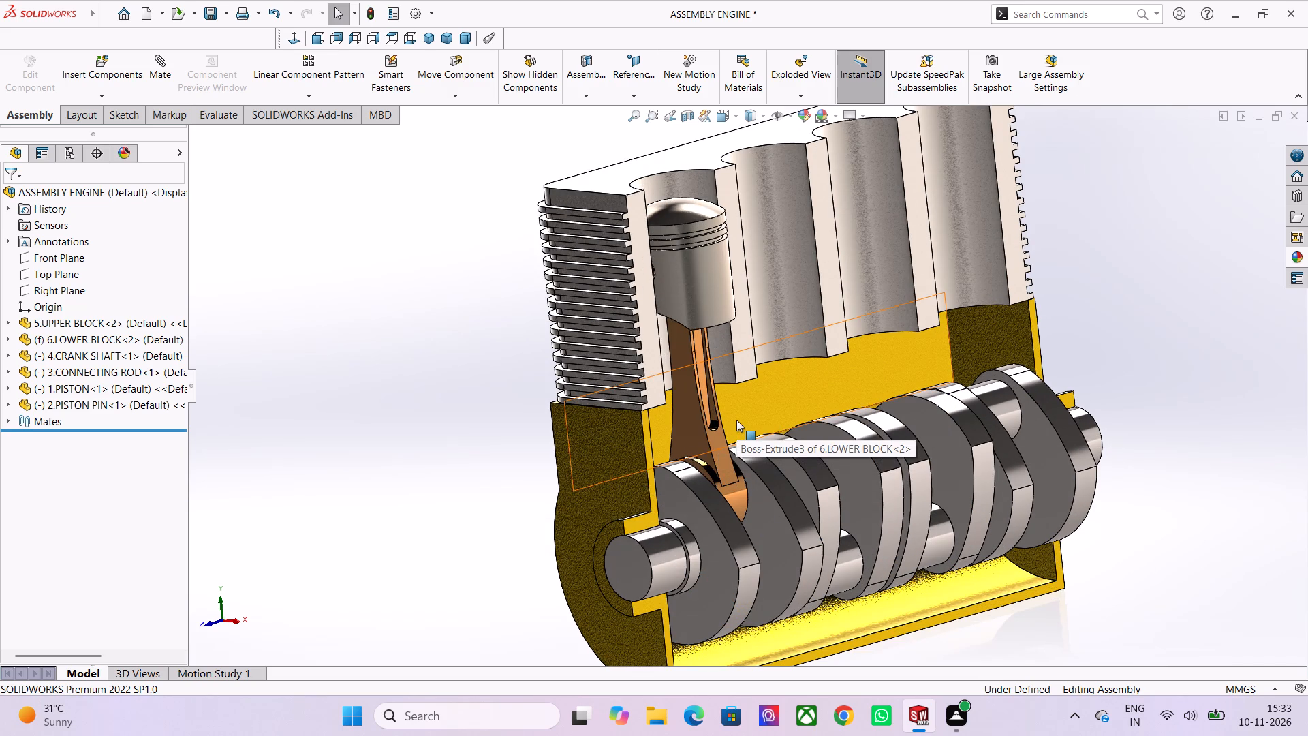
{"action": "scroll", "coordinate": [743, 429], "scroll_direction": "up", "scroll_amount": 1}
{"action": "middle_click_drag", "start_coordinate": [759, 401], "coordinate": [741, 406]}
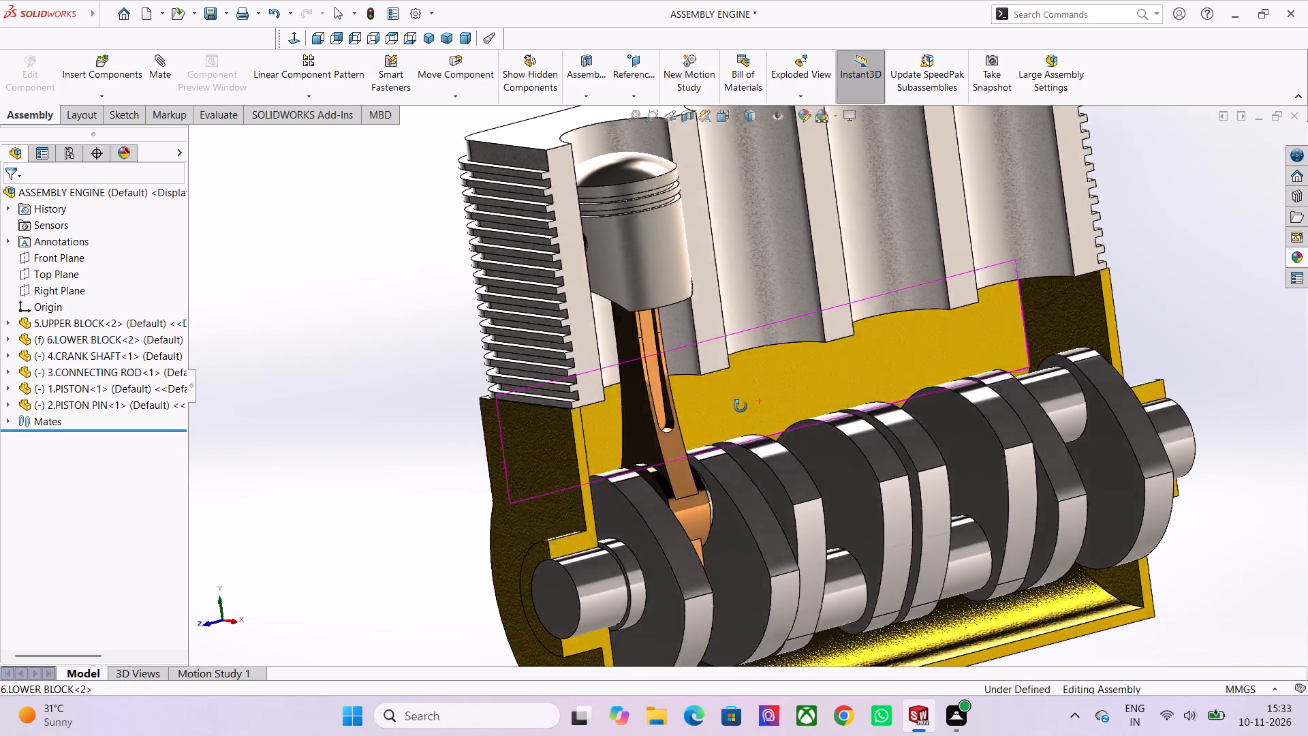
{"action": "middle_click_drag", "start_coordinate": [741, 406], "coordinate": [710, 412]}
{"action": "scroll", "coordinate": [583, 372], "scroll_direction": "down", "scroll_amount": 2}
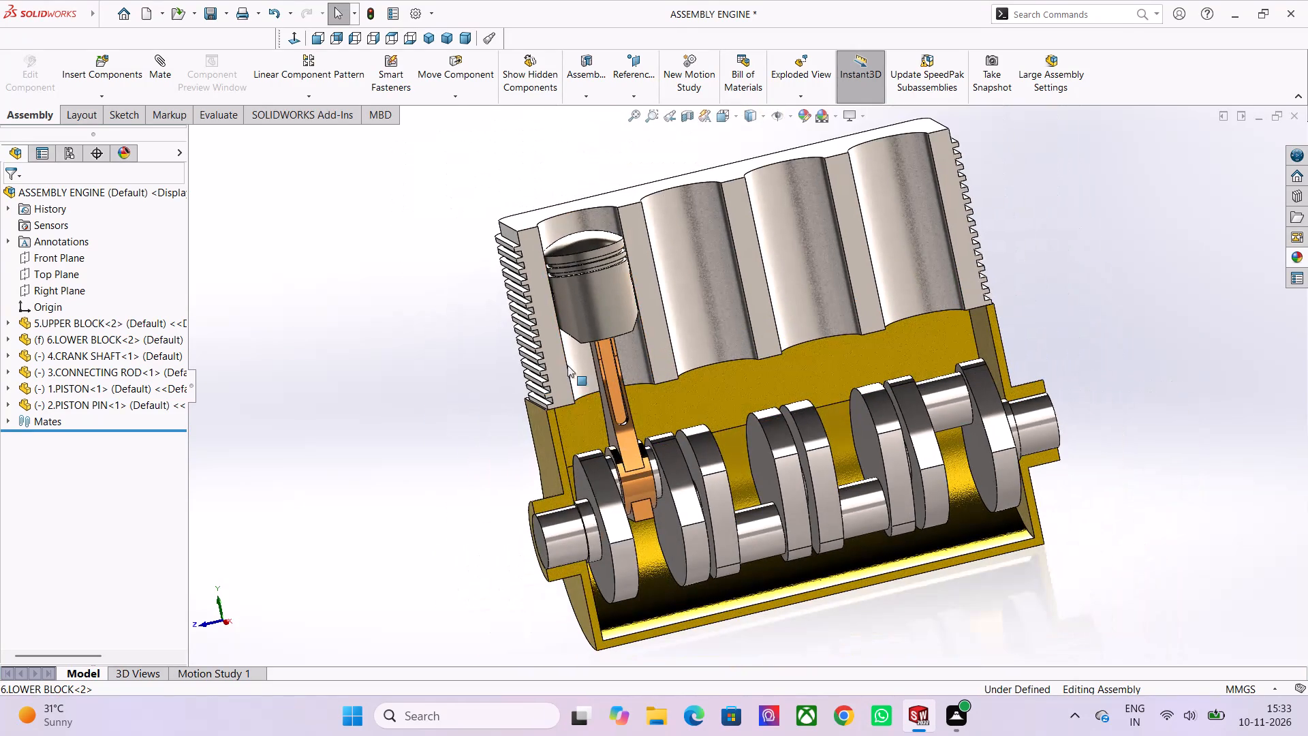
{"action": "middle_click_drag", "start_coordinate": [441, 348], "coordinate": [468, 322]}
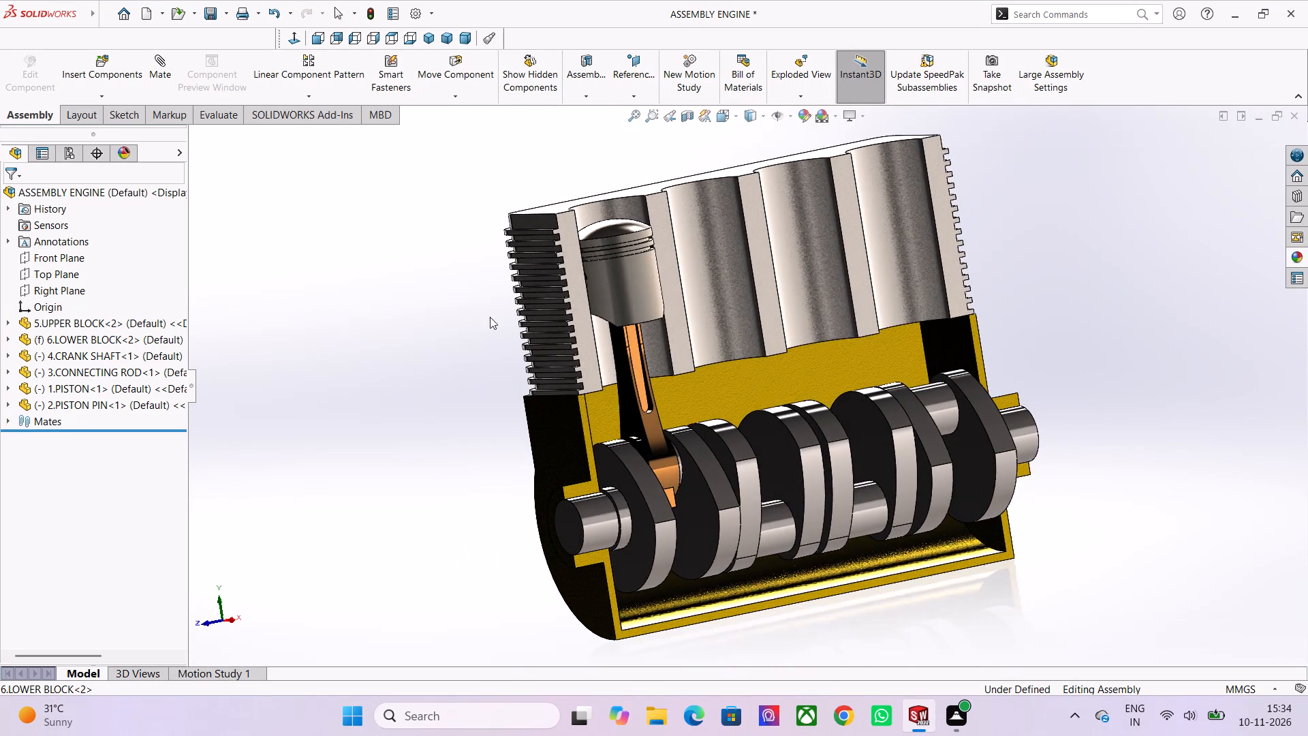
Examine the piston's fit in the first cylinder bore up close, including its crown, ring grooves and skirt.
{"action": "scroll", "coordinate": [637, 311], "scroll_direction": "up", "scroll_amount": 2}
{"action": "middle_click_drag", "start_coordinate": [643, 318], "coordinate": [615, 354]}
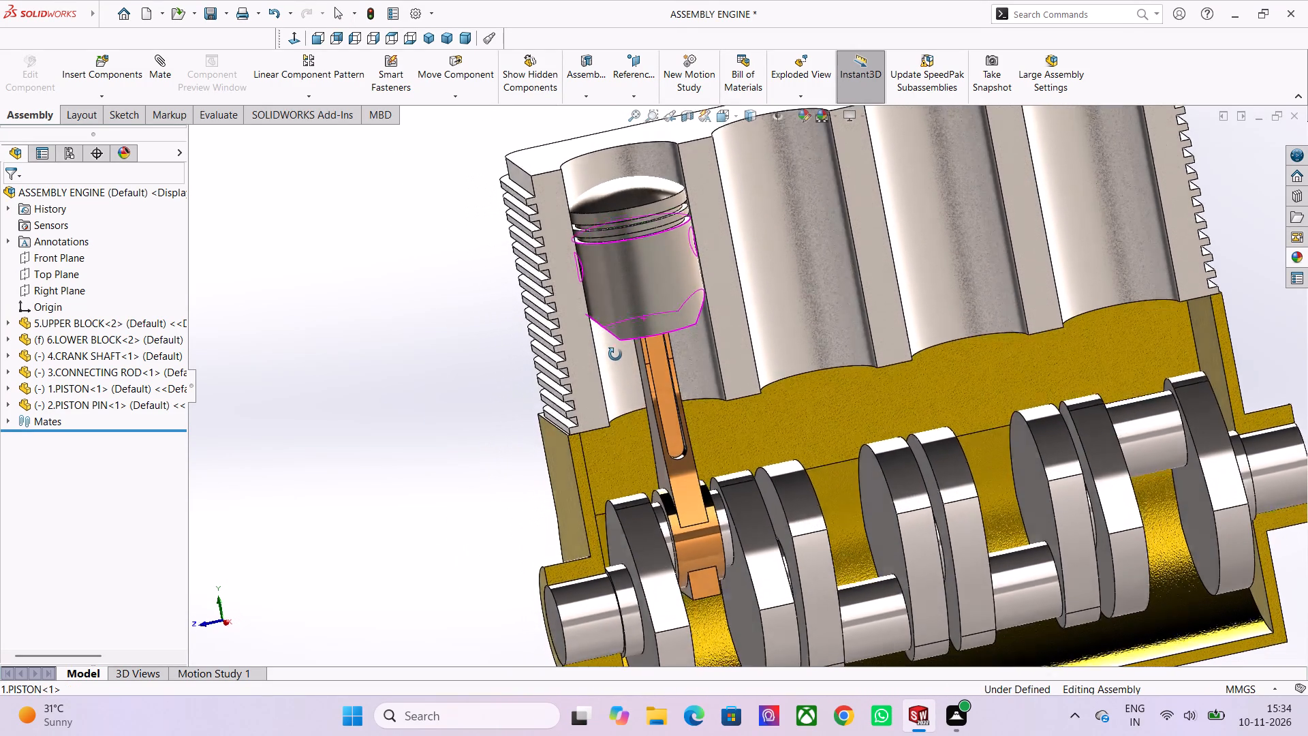
{"action": "middle_click_drag", "start_coordinate": [615, 354], "coordinate": [617, 367]}
{"action": "scroll", "coordinate": [617, 367], "scroll_direction": "down", "scroll_amount": 3}
{"action": "scroll", "coordinate": [680, 323], "scroll_direction": "up", "scroll_amount": 3}
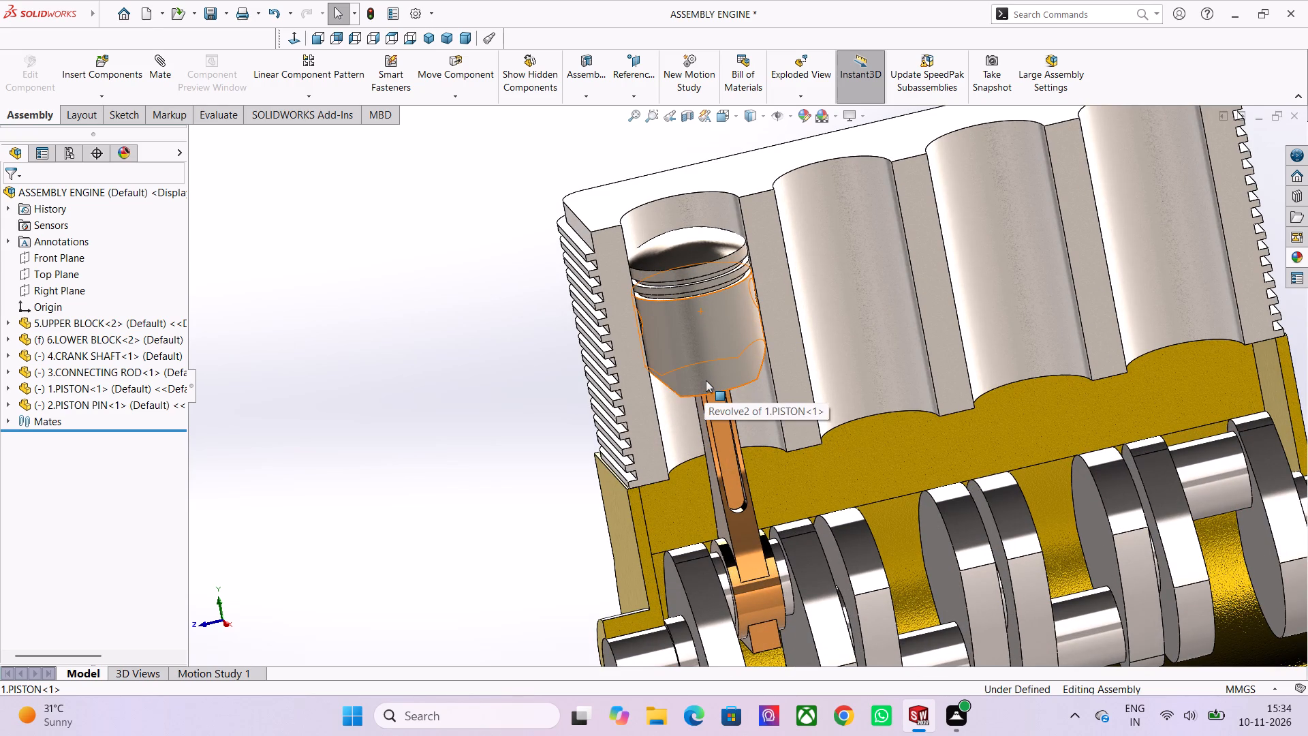
{"action": "scroll", "coordinate": [710, 349], "scroll_direction": "up", "scroll_amount": 1}
{"action": "scroll", "coordinate": [696, 393], "scroll_direction": "down", "scroll_amount": 3}
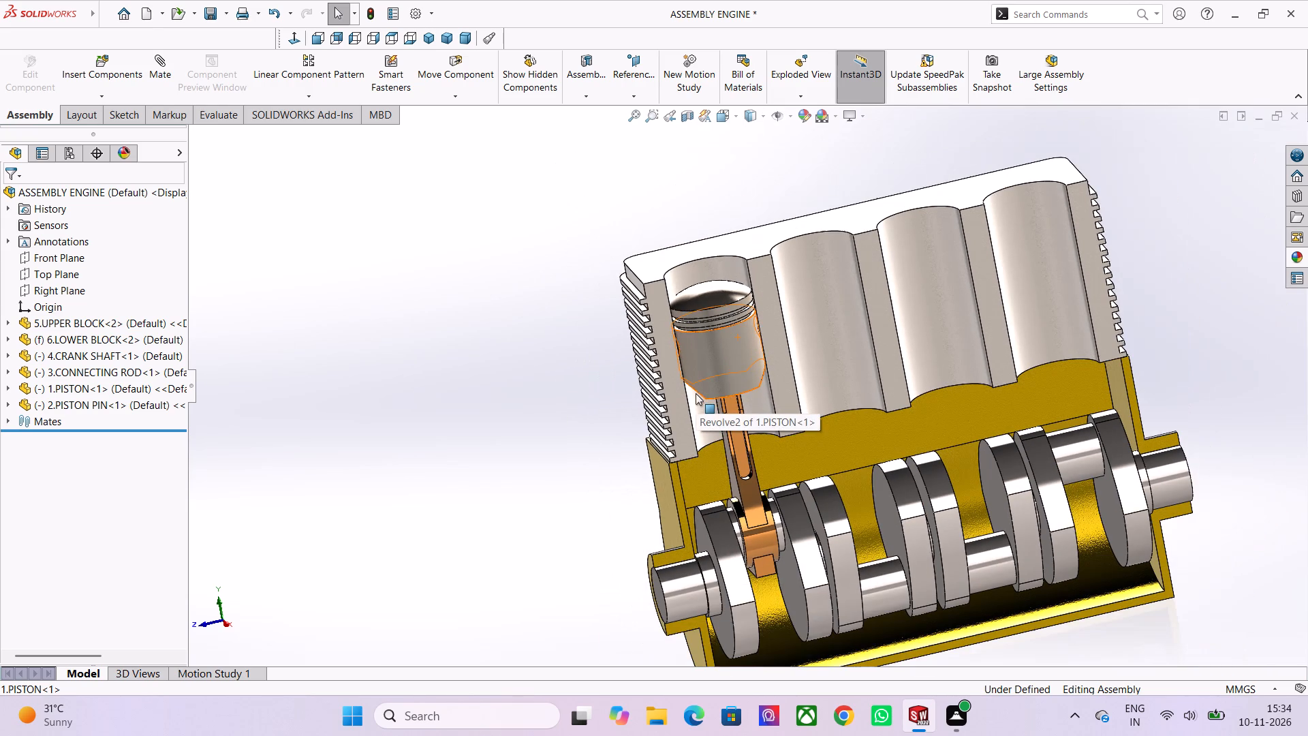
{"action": "scroll", "coordinate": [696, 393], "scroll_direction": "down", "scroll_amount": 1}
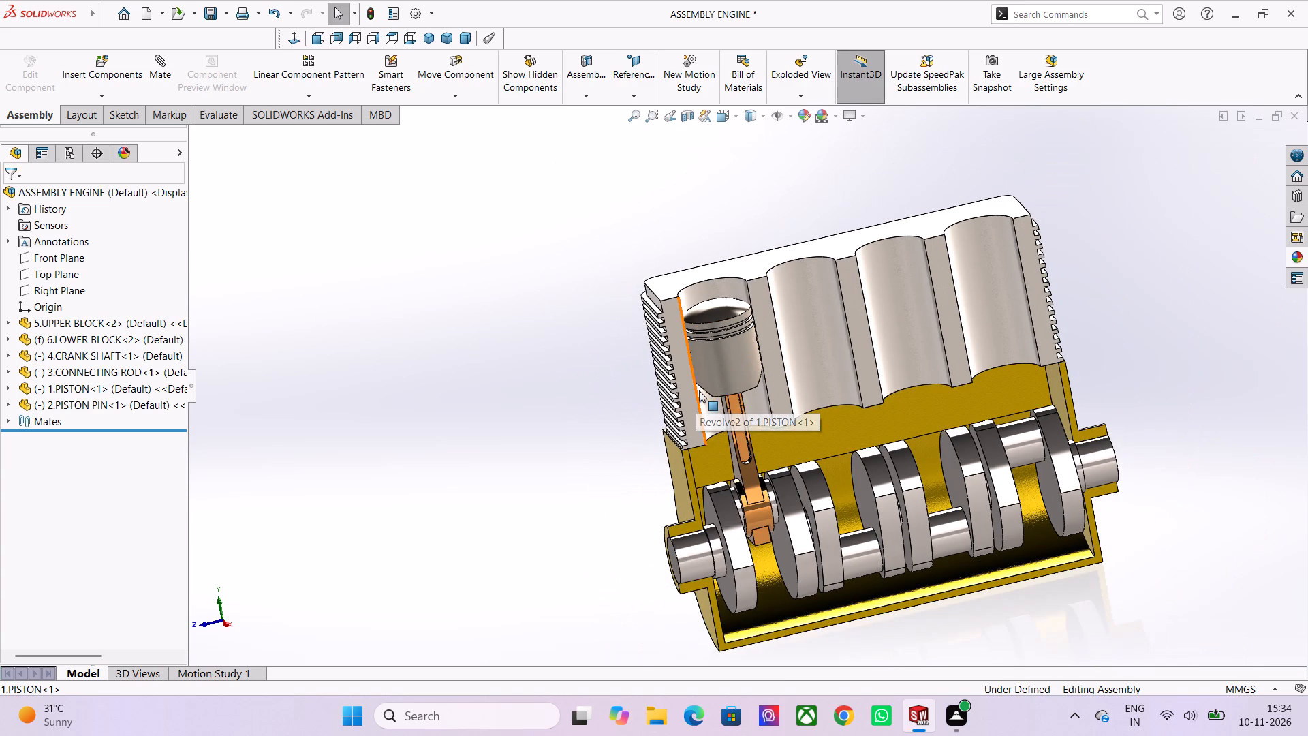
{"action": "middle_click_drag", "start_coordinate": [699, 390], "coordinate": [679, 361]}
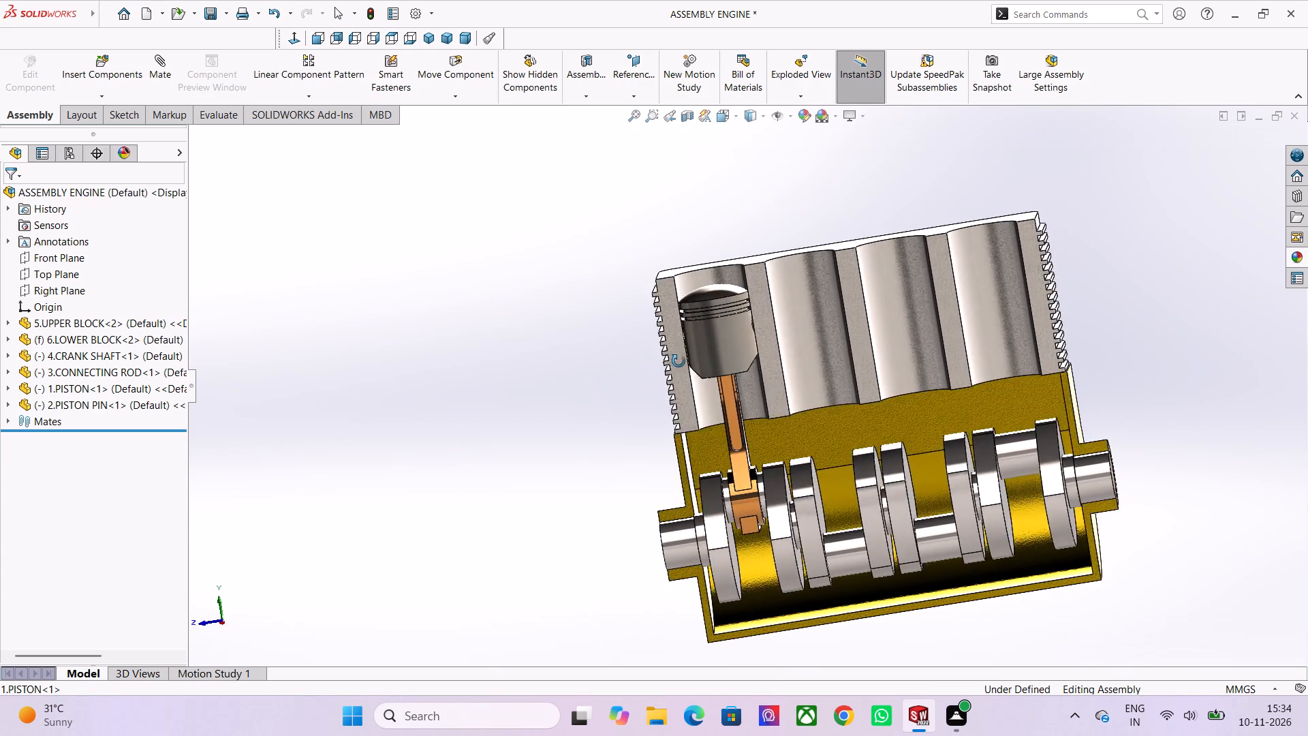
{"action": "middle_click_drag", "start_coordinate": [679, 361], "coordinate": [693, 360]}
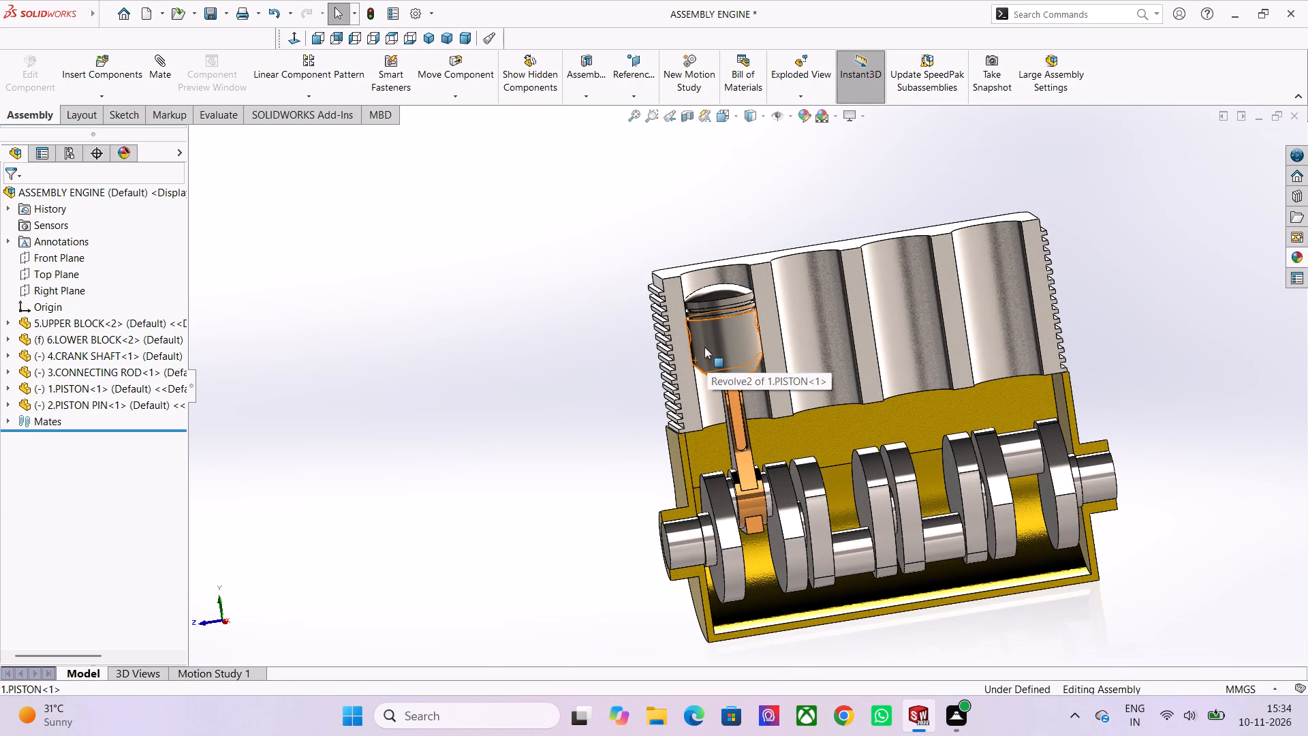
{"action": "scroll", "coordinate": [704, 347], "scroll_direction": "down", "scroll_amount": 2}
{"action": "scroll", "coordinate": [719, 365], "scroll_direction": "up", "scroll_amount": 6}
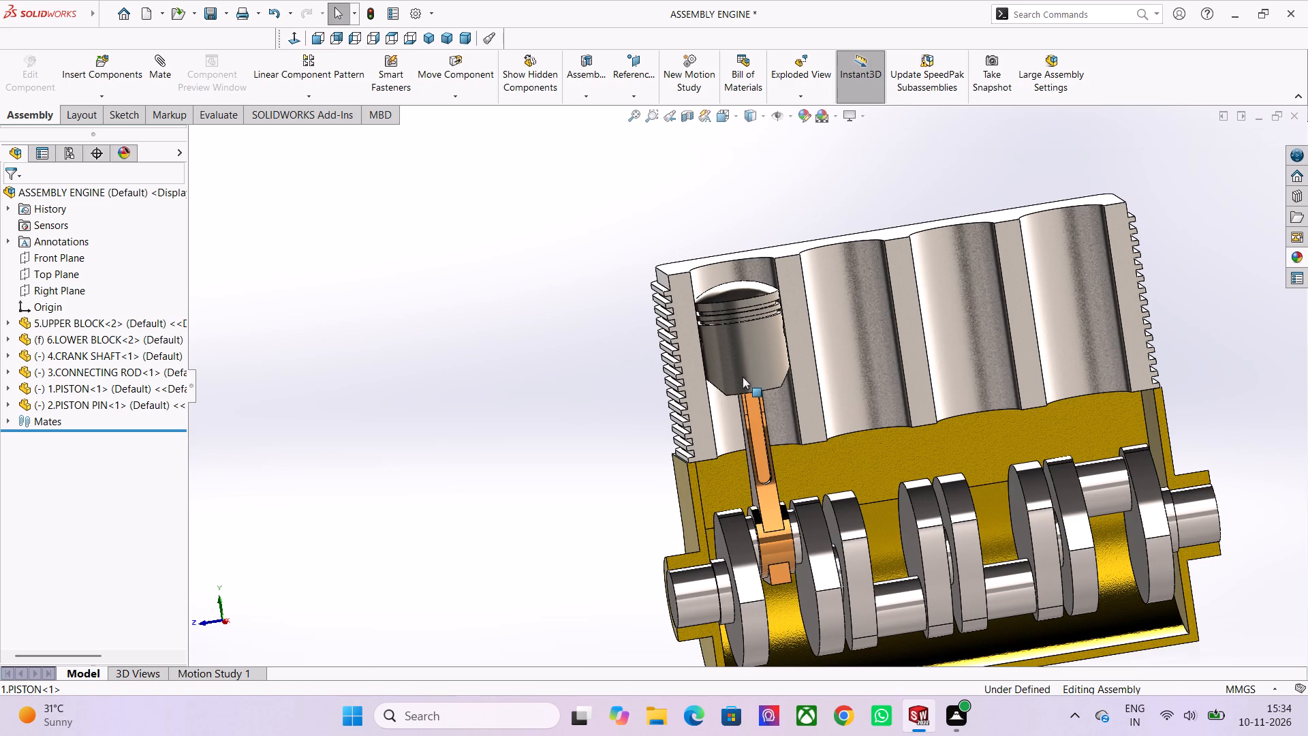
{"action": "scroll", "coordinate": [755, 454], "scroll_direction": "up", "scroll_amount": 1}
{"action": "scroll", "coordinate": [762, 320], "scroll_direction": "up", "scroll_amount": 4}
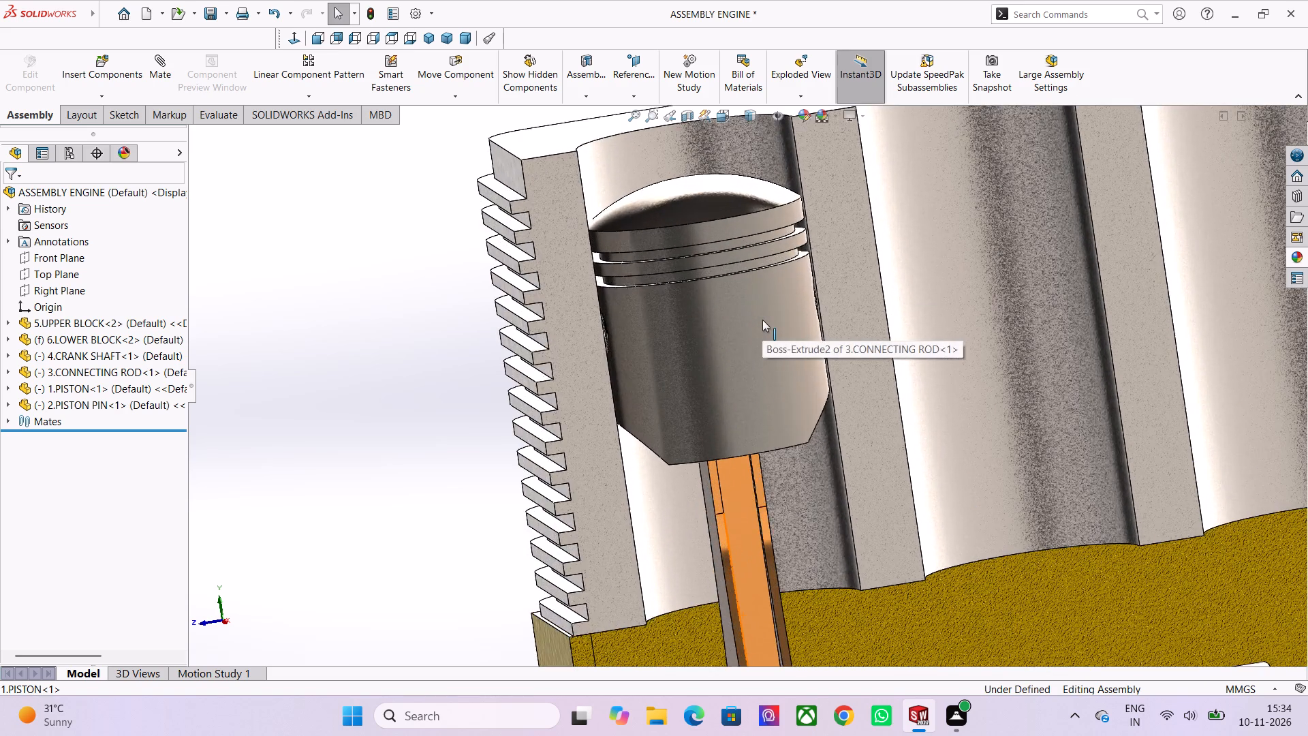
{"action": "middle_click_drag", "start_coordinate": [749, 324], "coordinate": [734, 322]}
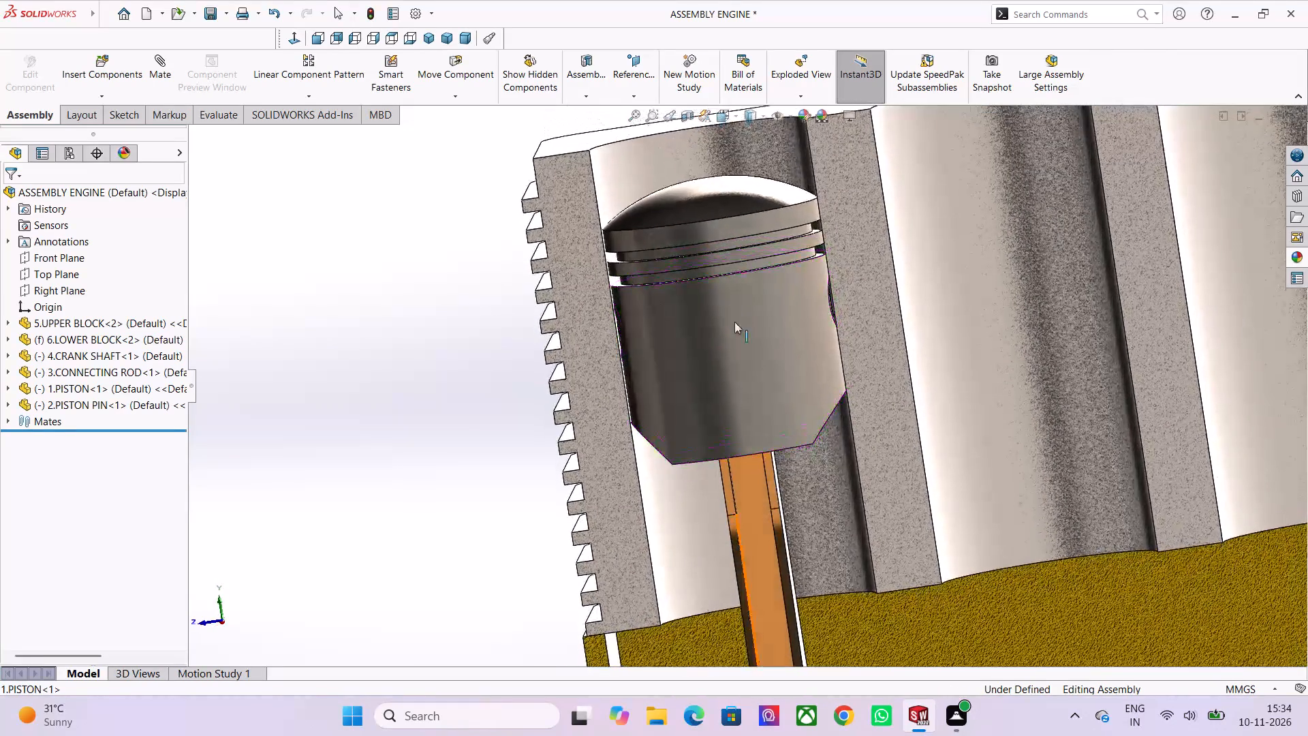
Examine how the connecting rod's big end sits on the first crankpin between the two flanking crank webs.
{"action": "scroll", "coordinate": [745, 353], "scroll_direction": "down", "scroll_amount": 4}
{"action": "scroll", "coordinate": [748, 513], "scroll_direction": "down", "scroll_amount": 2}
{"action": "scroll", "coordinate": [757, 541], "scroll_direction": "up", "scroll_amount": 8}
{"action": "scroll", "coordinate": [774, 475], "scroll_direction": "up", "scroll_amount": 1}
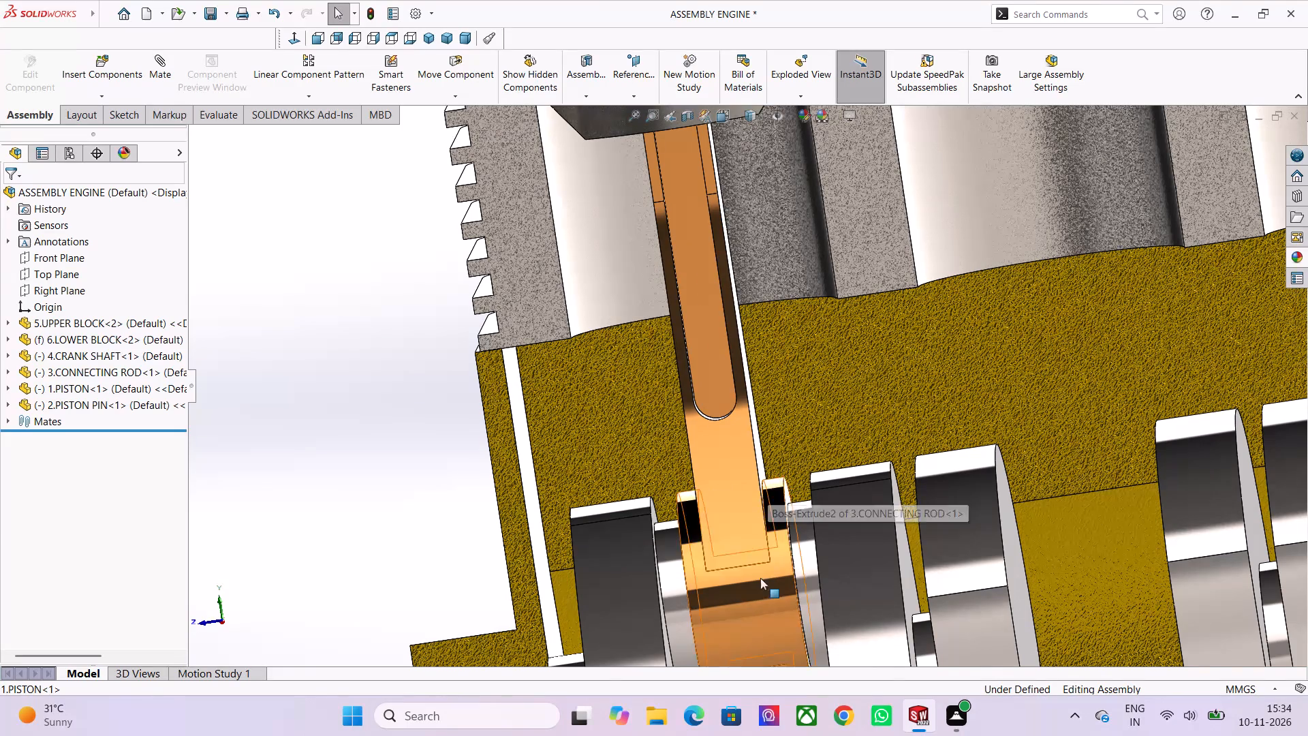
{"action": "scroll", "coordinate": [760, 578], "scroll_direction": "down", "scroll_amount": 4}
{"action": "scroll", "coordinate": [758, 579], "scroll_direction": "up", "scroll_amount": 2}
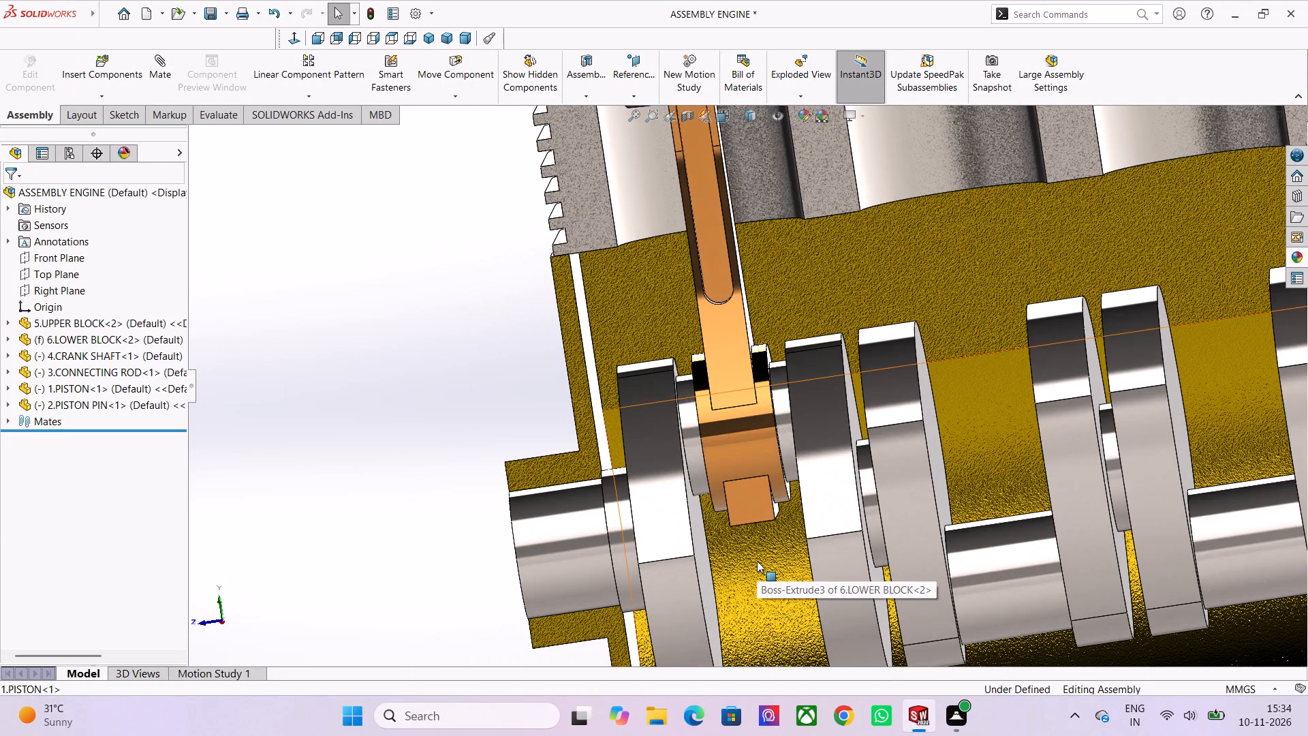
{"action": "scroll", "coordinate": [743, 438], "scroll_direction": "down", "scroll_amount": 1}
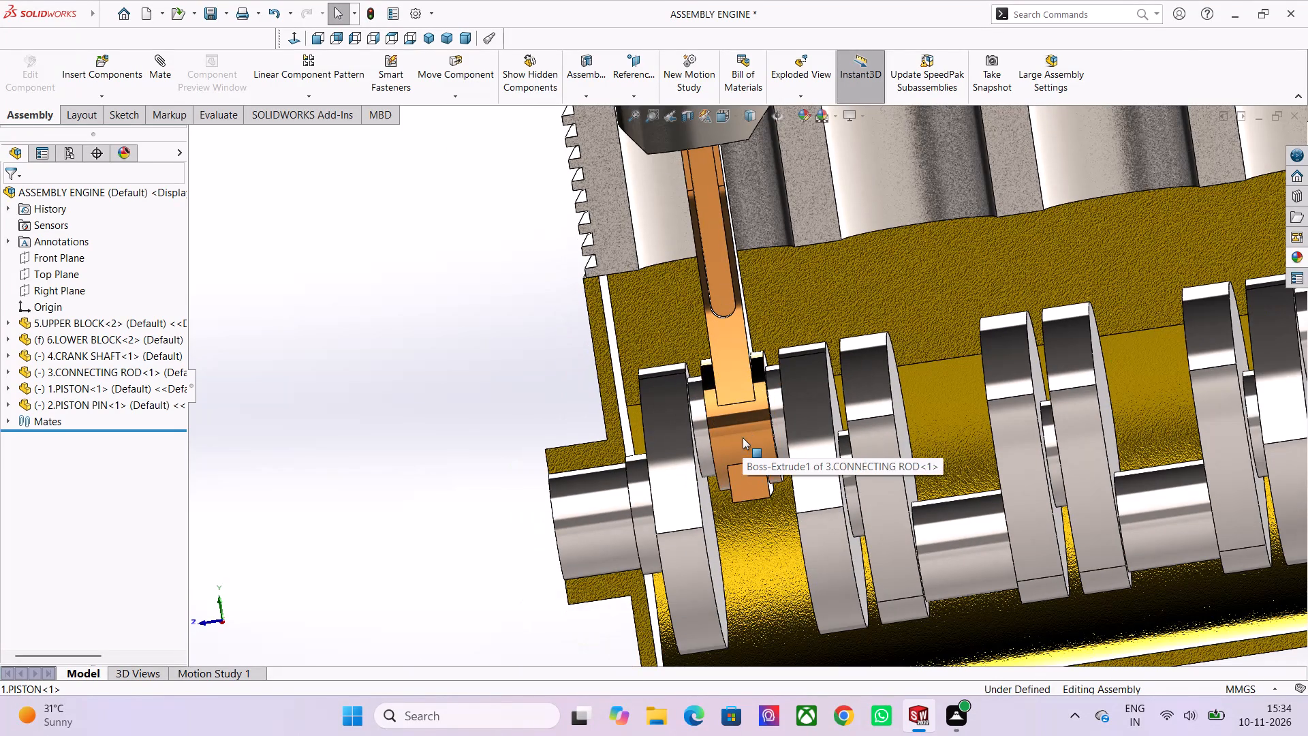
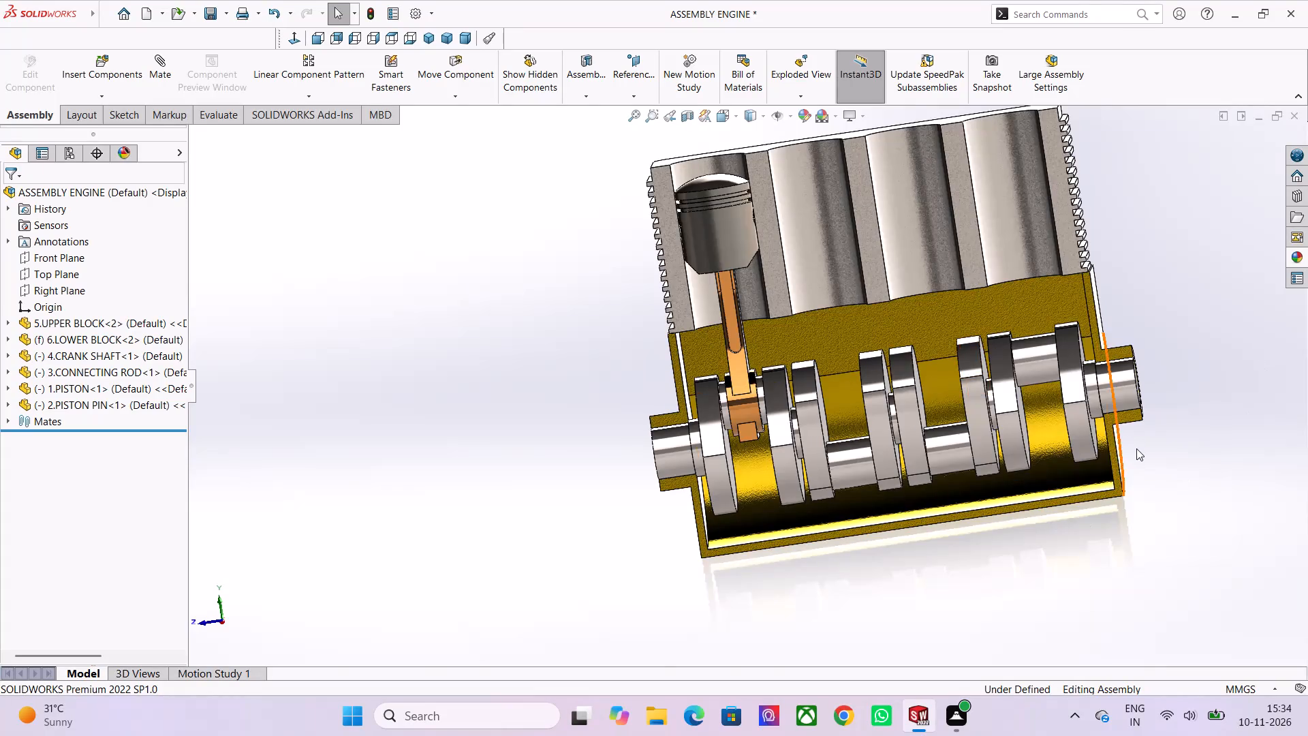
Examine the cutaway engine assembly around the first cylinder's piston, connecting rod and crankshaft from several angles.
{"action": "scroll", "coordinate": [1138, 449], "scroll_direction": "down", "scroll_amount": 1}
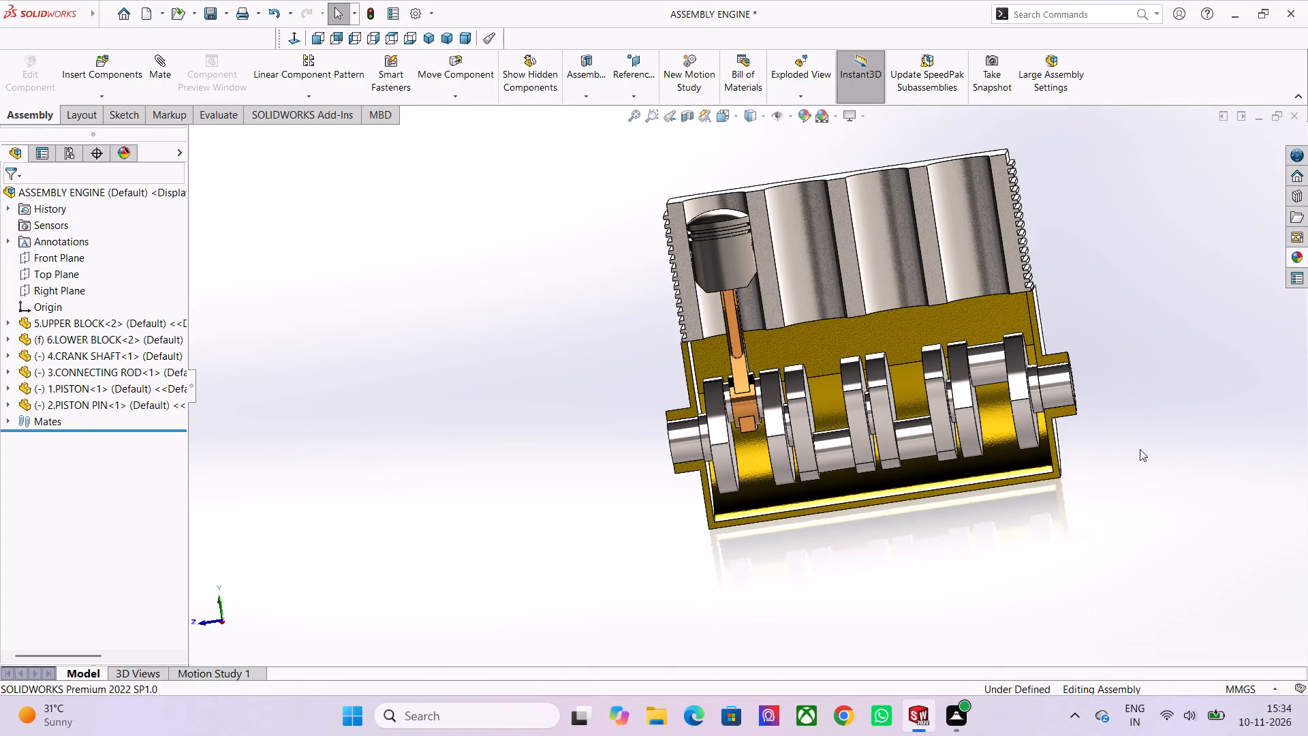
{"action": "scroll", "coordinate": [1140, 449], "scroll_direction": "down", "scroll_amount": 1}
{"action": "scroll", "coordinate": [728, 506], "scroll_direction": "down", "scroll_amount": 2}
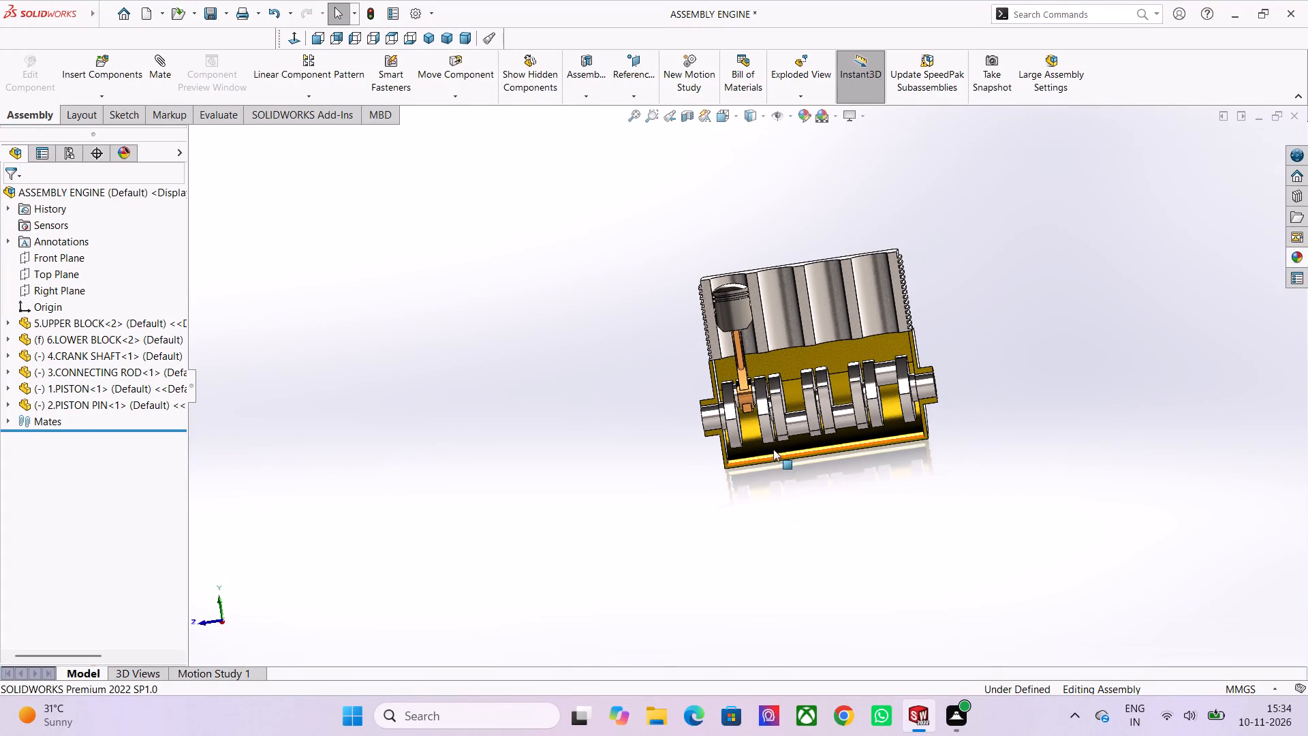
{"action": "scroll", "coordinate": [696, 318], "scroll_direction": "down", "scroll_amount": 2}
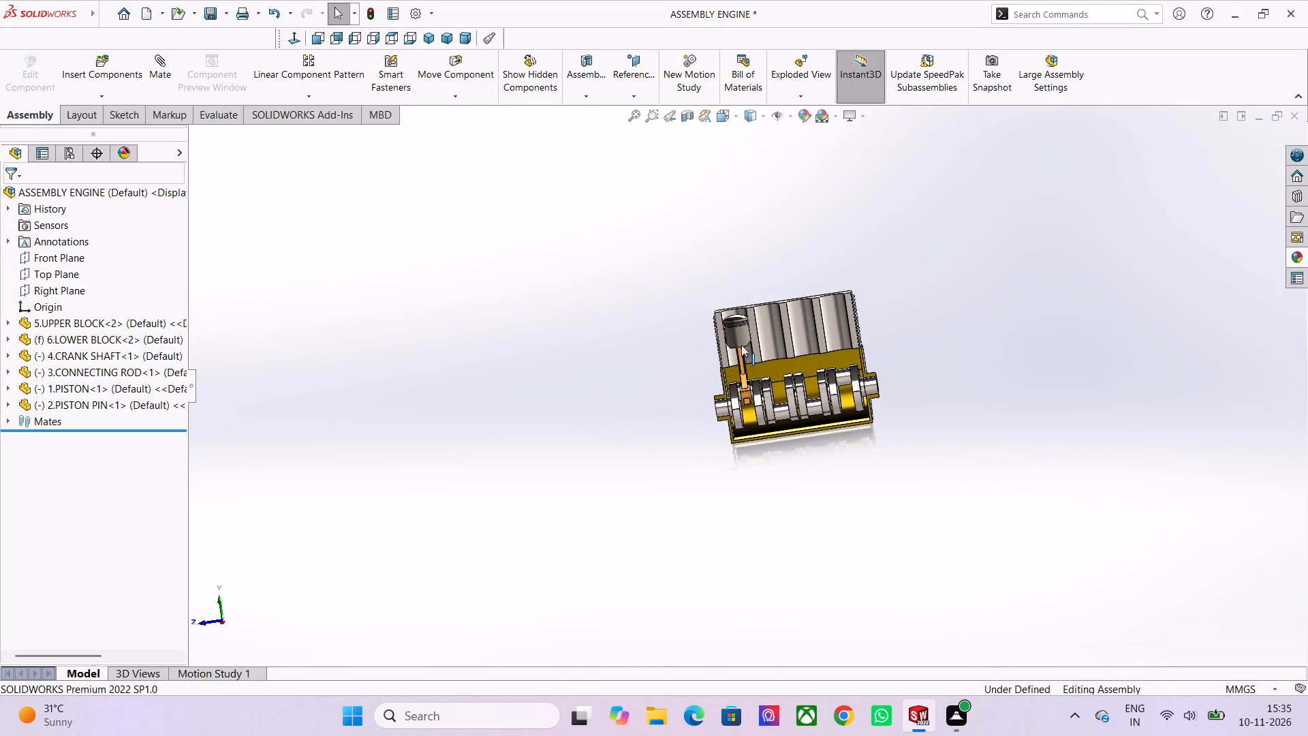
{"action": "scroll", "coordinate": [751, 327], "scroll_direction": "up", "scroll_amount": 4}
{"action": "scroll", "coordinate": [691, 446], "scroll_direction": "down", "scroll_amount": 2}
{"action": "scroll", "coordinate": [779, 313], "scroll_direction": "up", "scroll_amount": 3}
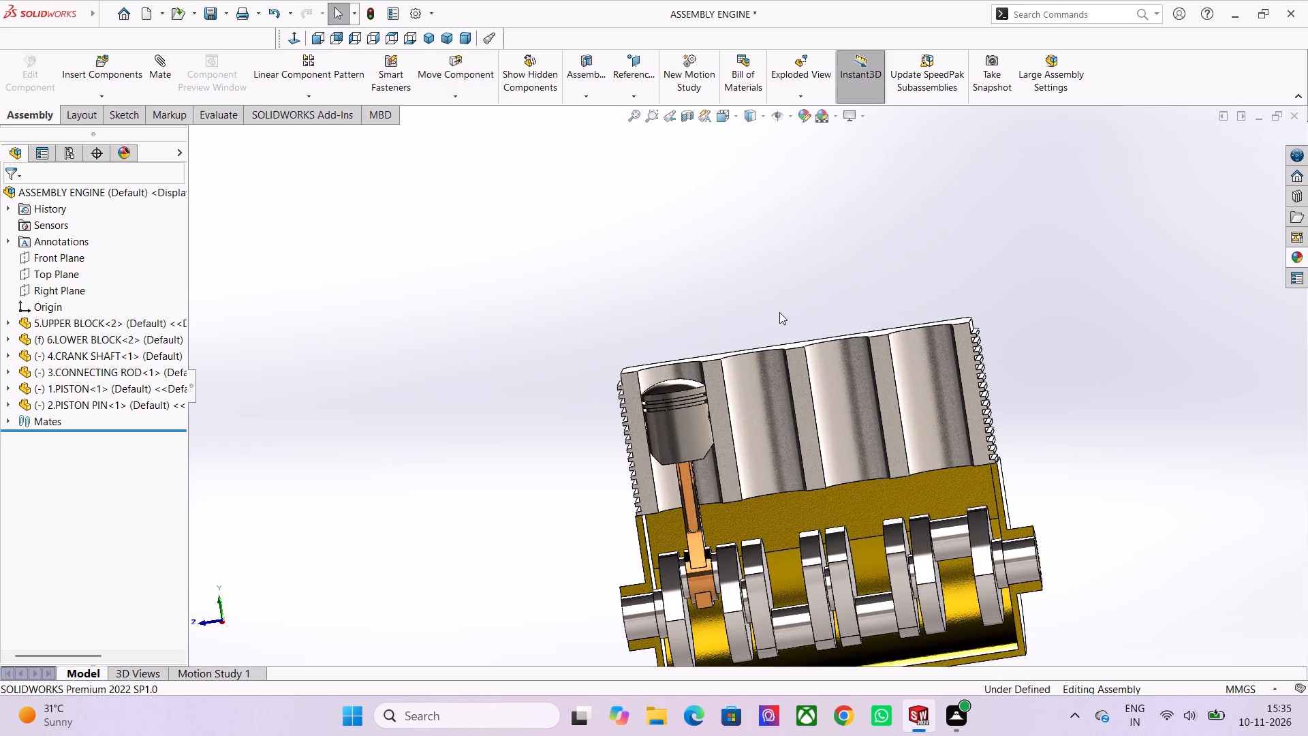
{"action": "scroll", "coordinate": [681, 453], "scroll_direction": "down", "scroll_amount": 2}
{"action": "scroll", "coordinate": [683, 442], "scroll_direction": "up", "scroll_amount": 4}
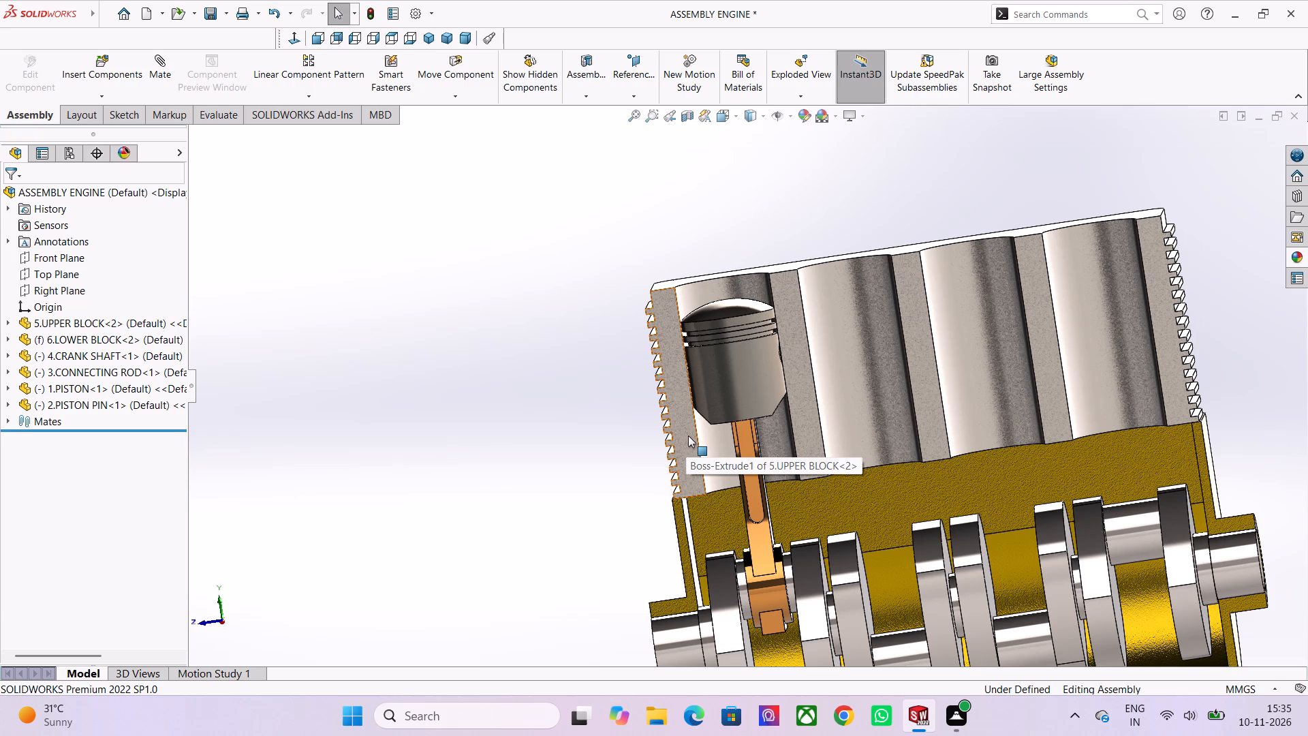
{"action": "scroll", "coordinate": [688, 435], "scroll_direction": "down", "scroll_amount": 4}
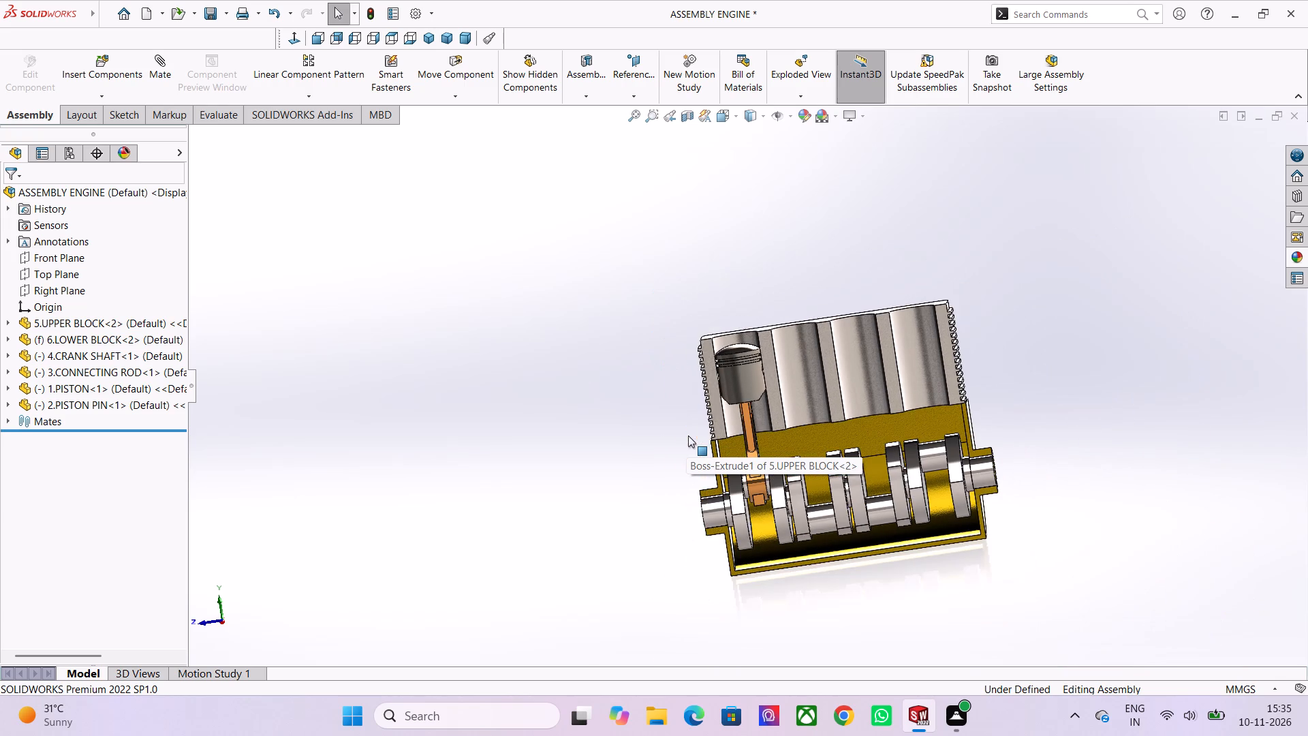
{"action": "scroll", "coordinate": [738, 399], "scroll_direction": "up", "scroll_amount": 3}
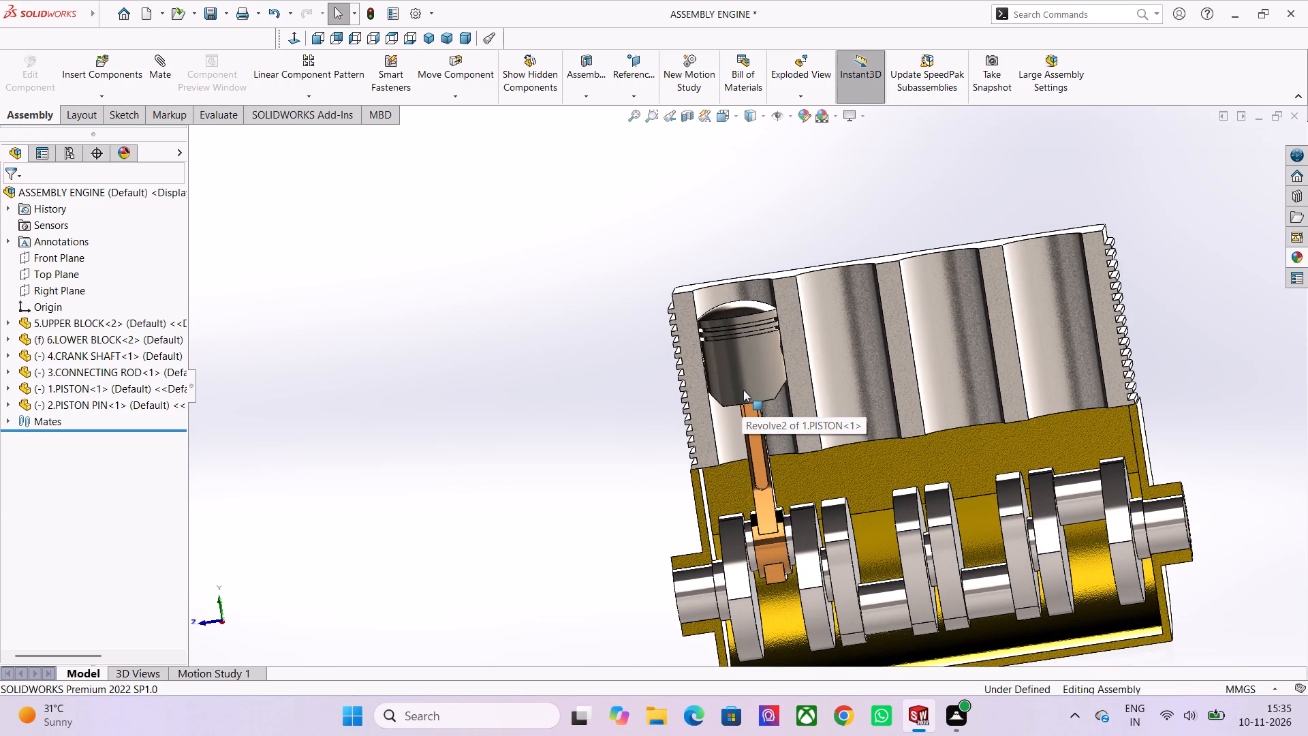
{"action": "scroll", "coordinate": [743, 396], "scroll_direction": "down", "scroll_amount": 1}
{"action": "scroll", "coordinate": [752, 425], "scroll_direction": "up", "scroll_amount": 2}
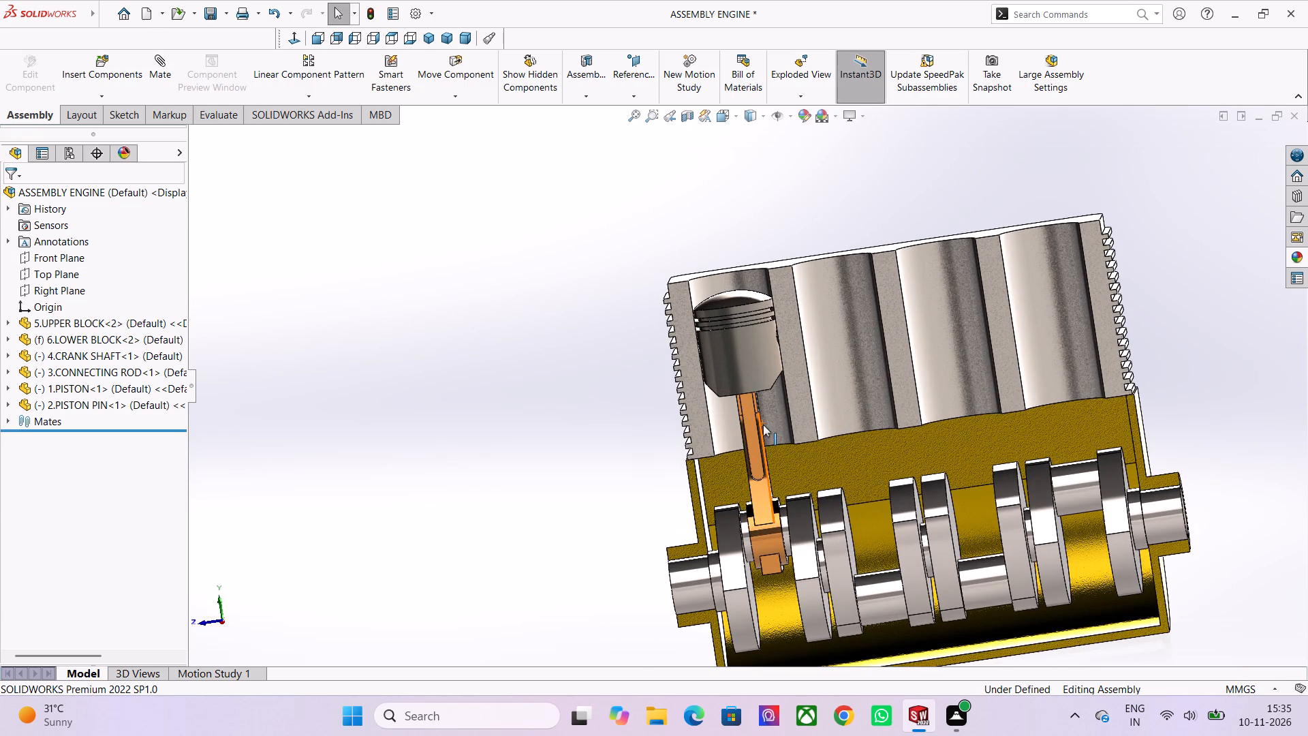
{"action": "scroll", "coordinate": [745, 316], "scroll_direction": "up", "scroll_amount": 1}
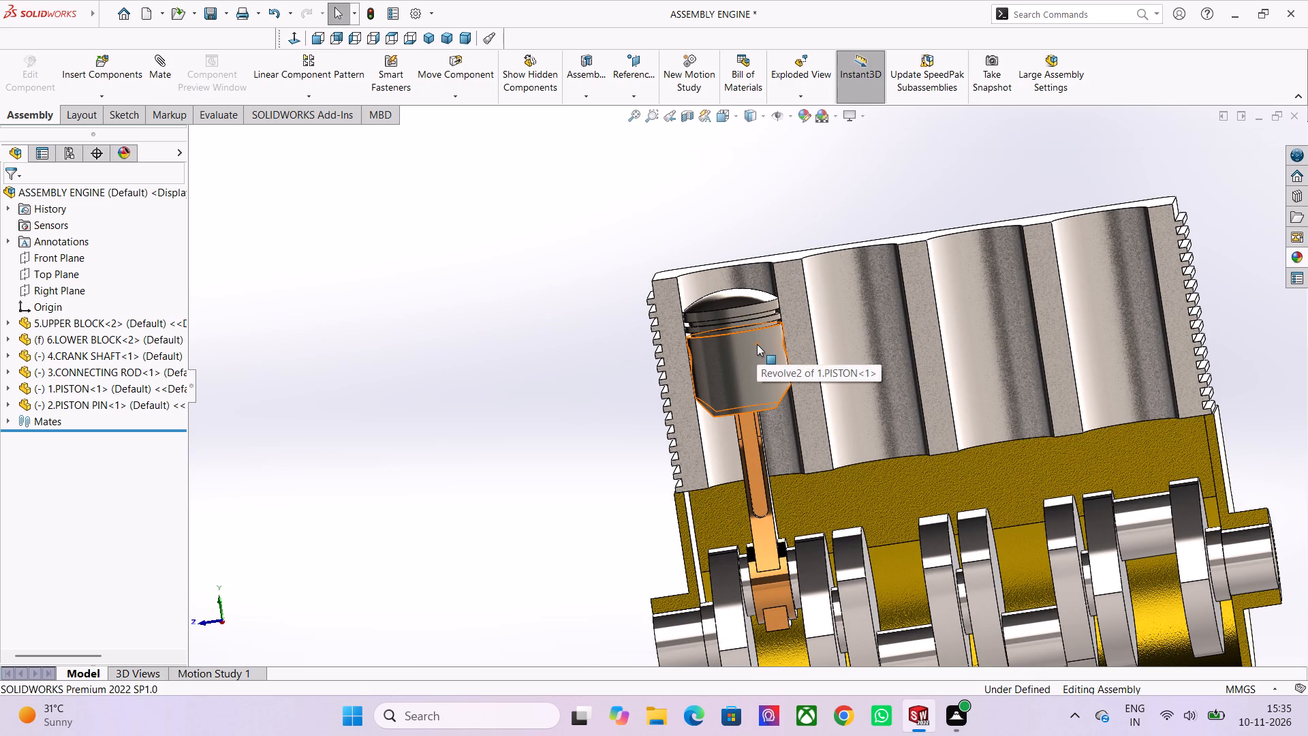
{"action": "scroll", "coordinate": [757, 342], "scroll_direction": "down", "scroll_amount": 1}
{"action": "scroll", "coordinate": [764, 400], "scroll_direction": "down", "scroll_amount": 2}
{"action": "middle_click_drag", "start_coordinate": [755, 444], "coordinate": [824, 450]}
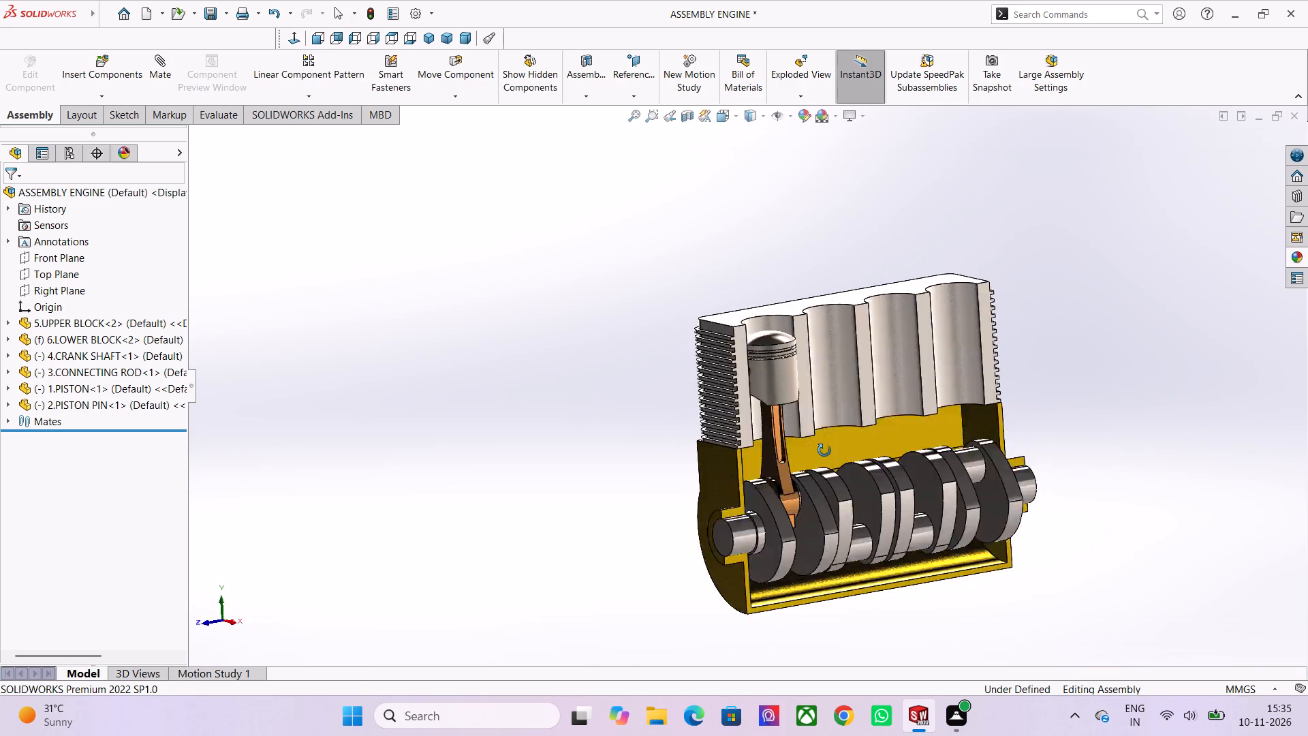
{"action": "middle_click_drag", "start_coordinate": [824, 450], "coordinate": [772, 457]}
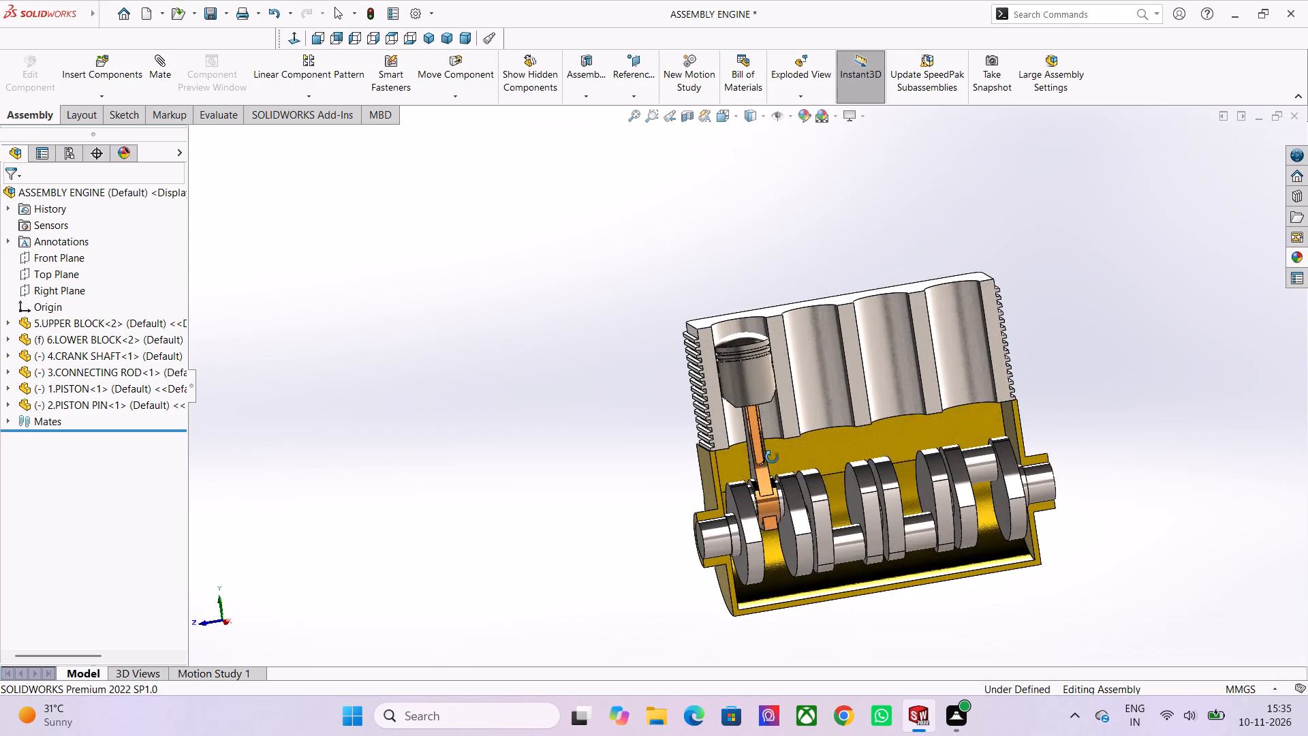
{"action": "middle_click_drag", "start_coordinate": [772, 457], "coordinate": [781, 467]}
{"action": "scroll", "coordinate": [777, 446], "scroll_direction": "up", "scroll_amount": 2}
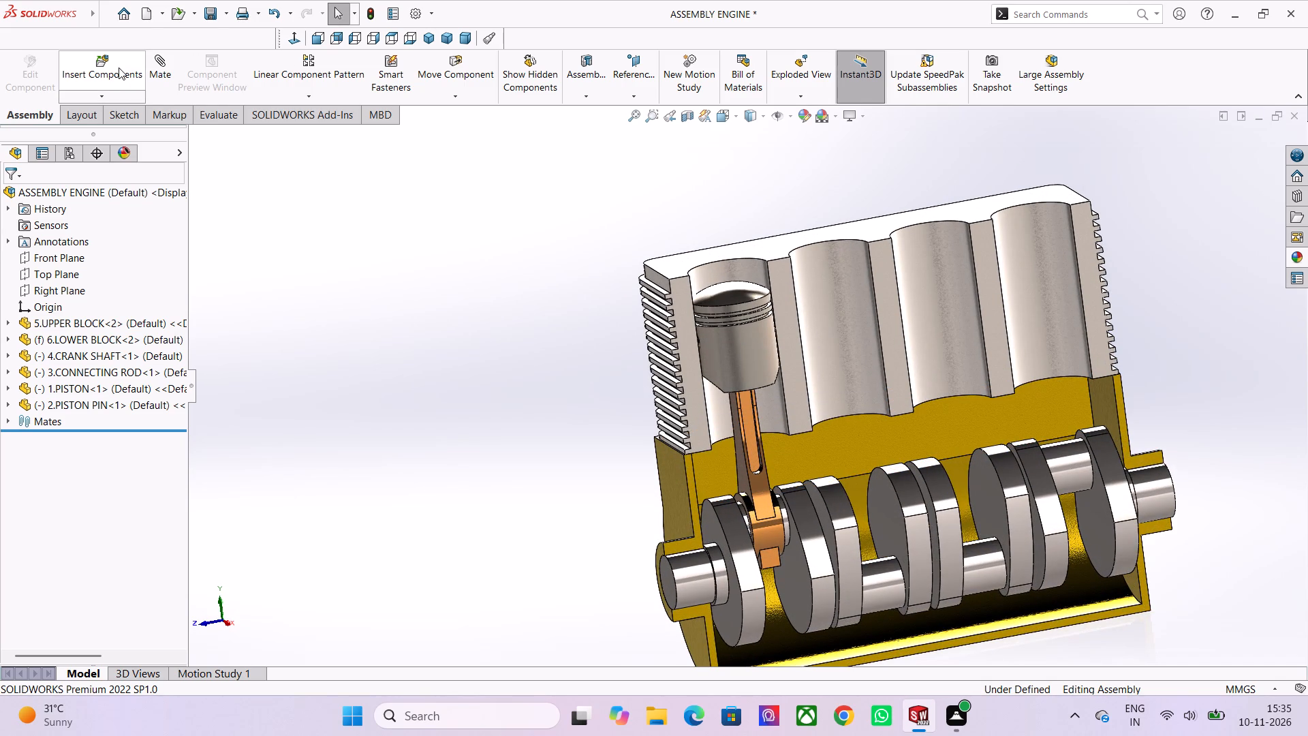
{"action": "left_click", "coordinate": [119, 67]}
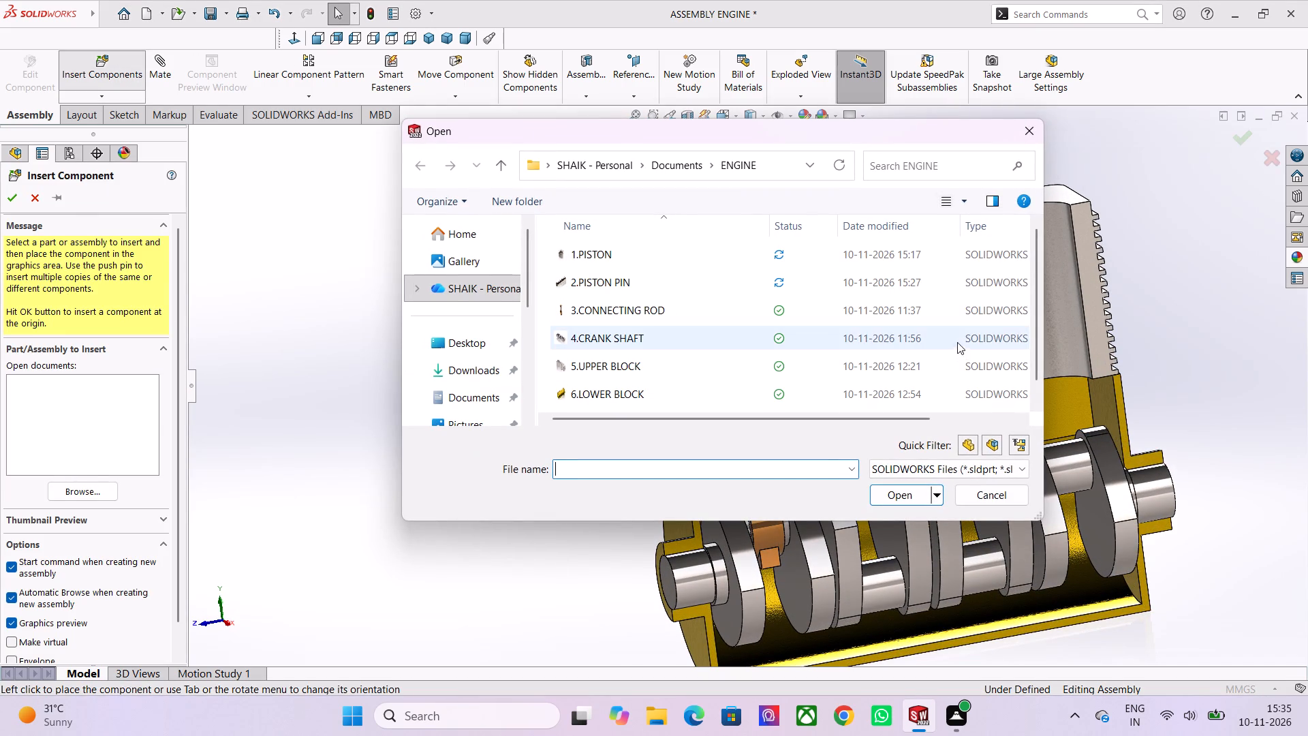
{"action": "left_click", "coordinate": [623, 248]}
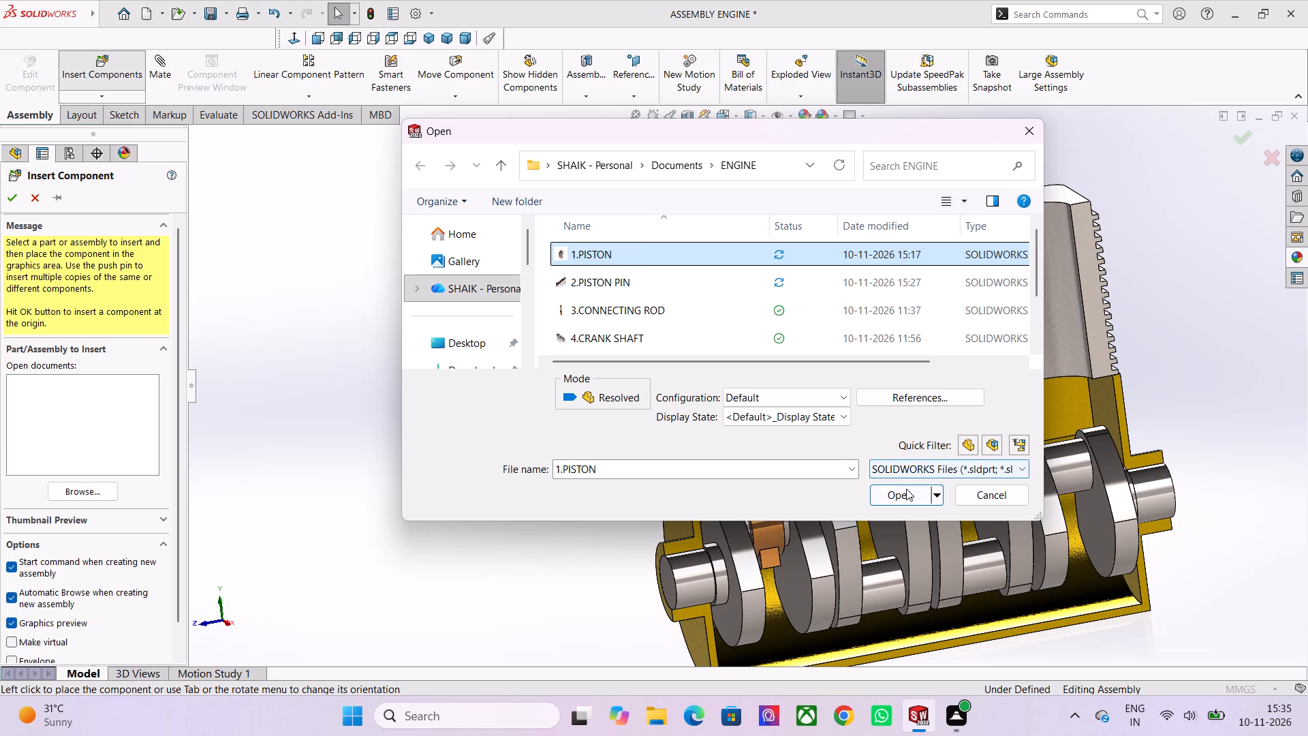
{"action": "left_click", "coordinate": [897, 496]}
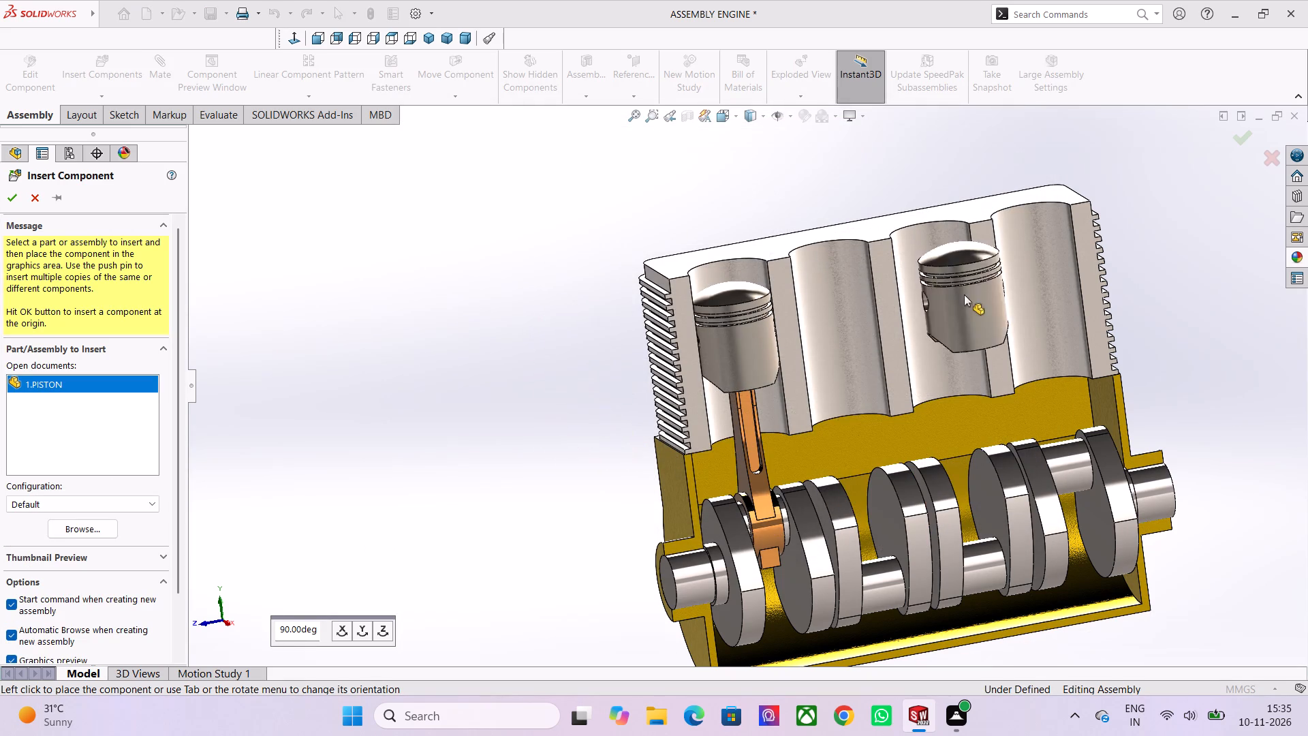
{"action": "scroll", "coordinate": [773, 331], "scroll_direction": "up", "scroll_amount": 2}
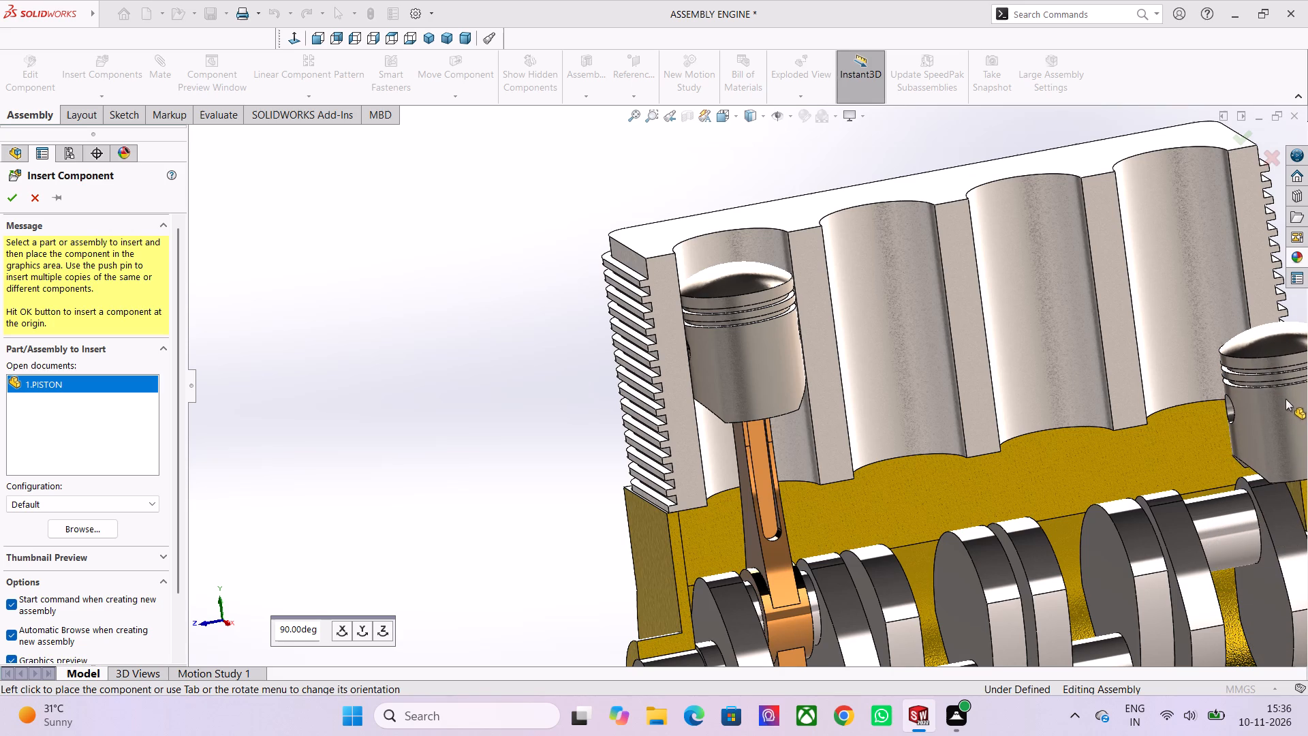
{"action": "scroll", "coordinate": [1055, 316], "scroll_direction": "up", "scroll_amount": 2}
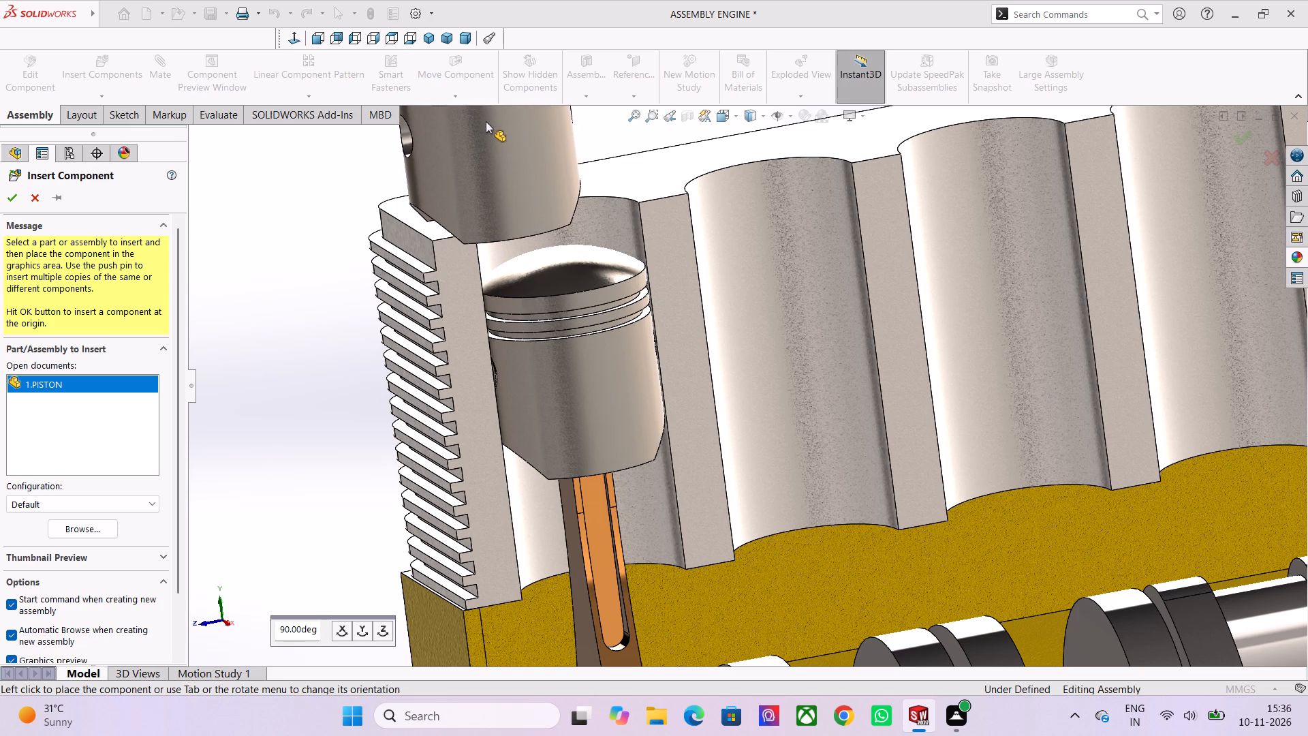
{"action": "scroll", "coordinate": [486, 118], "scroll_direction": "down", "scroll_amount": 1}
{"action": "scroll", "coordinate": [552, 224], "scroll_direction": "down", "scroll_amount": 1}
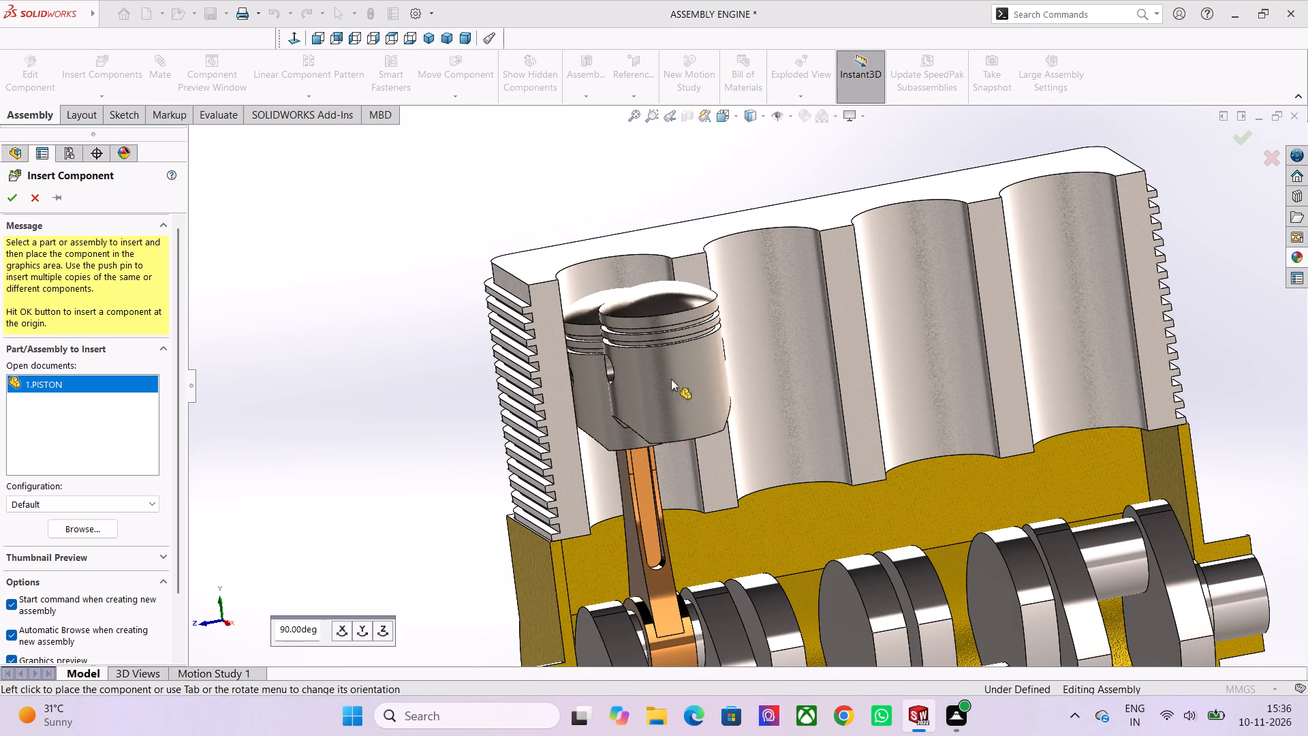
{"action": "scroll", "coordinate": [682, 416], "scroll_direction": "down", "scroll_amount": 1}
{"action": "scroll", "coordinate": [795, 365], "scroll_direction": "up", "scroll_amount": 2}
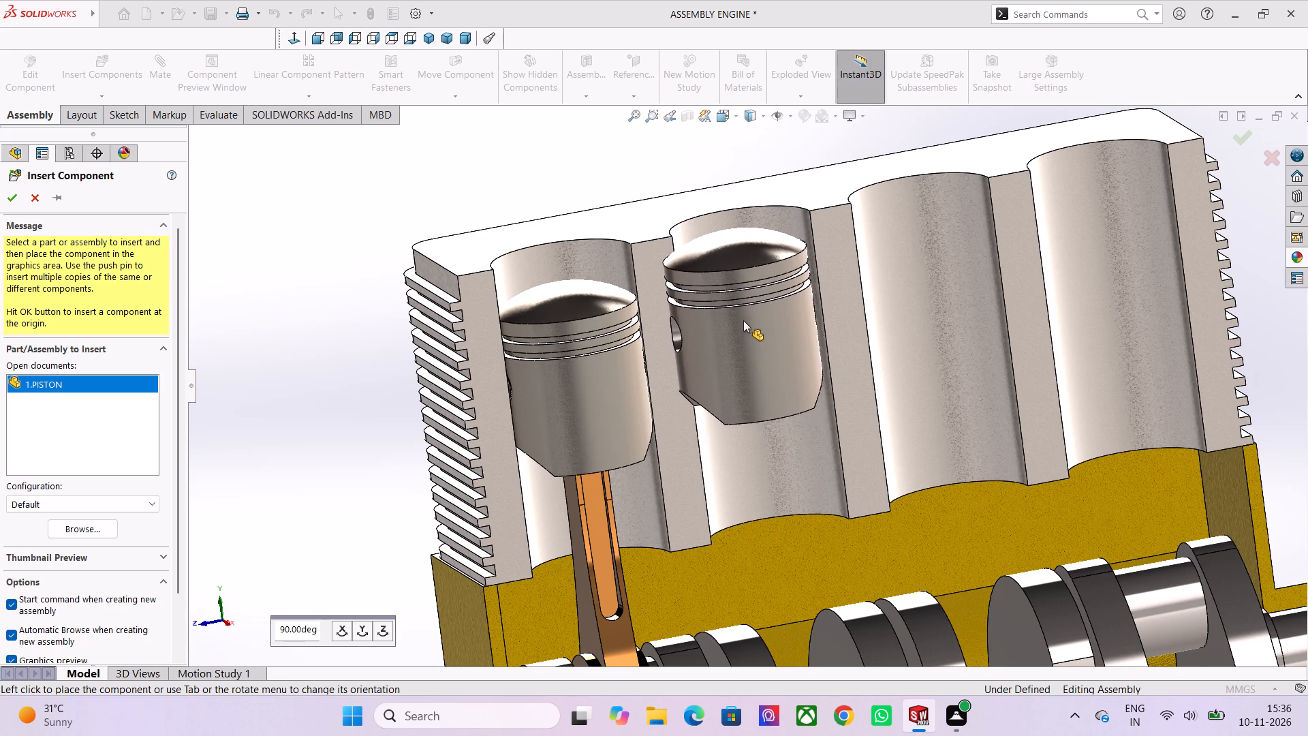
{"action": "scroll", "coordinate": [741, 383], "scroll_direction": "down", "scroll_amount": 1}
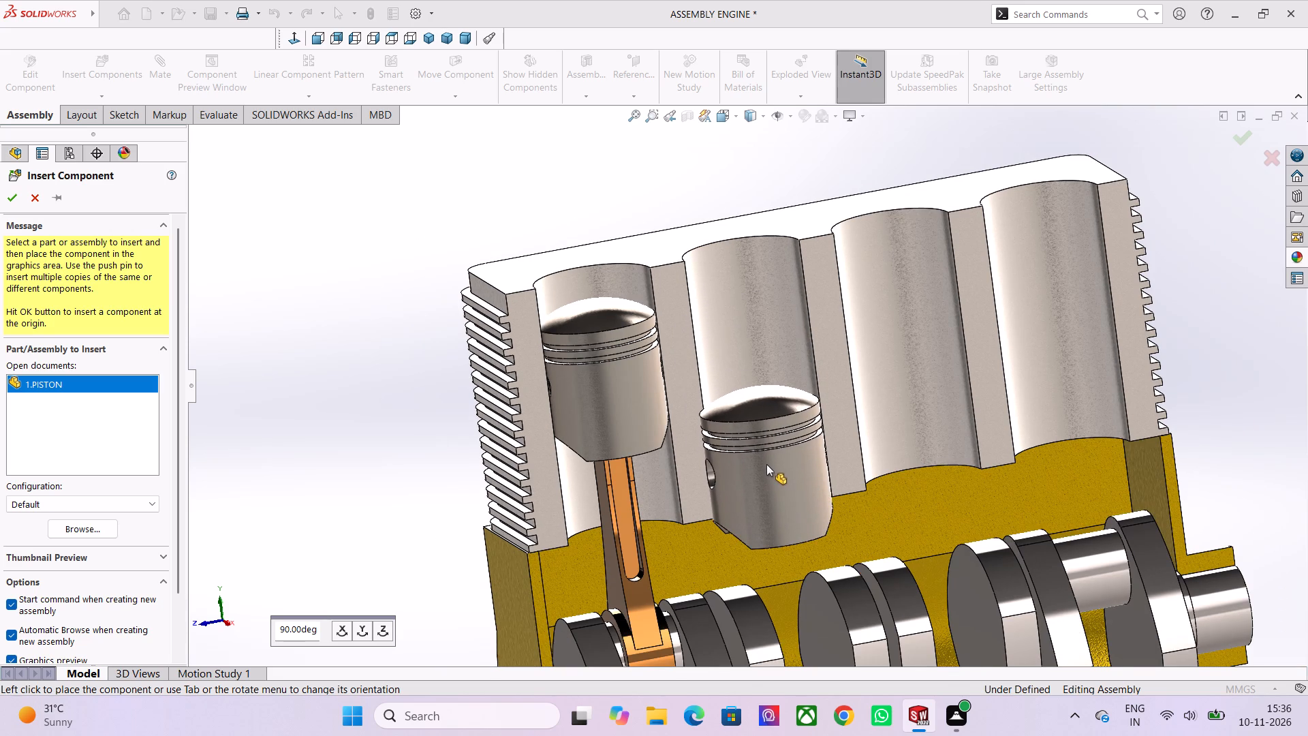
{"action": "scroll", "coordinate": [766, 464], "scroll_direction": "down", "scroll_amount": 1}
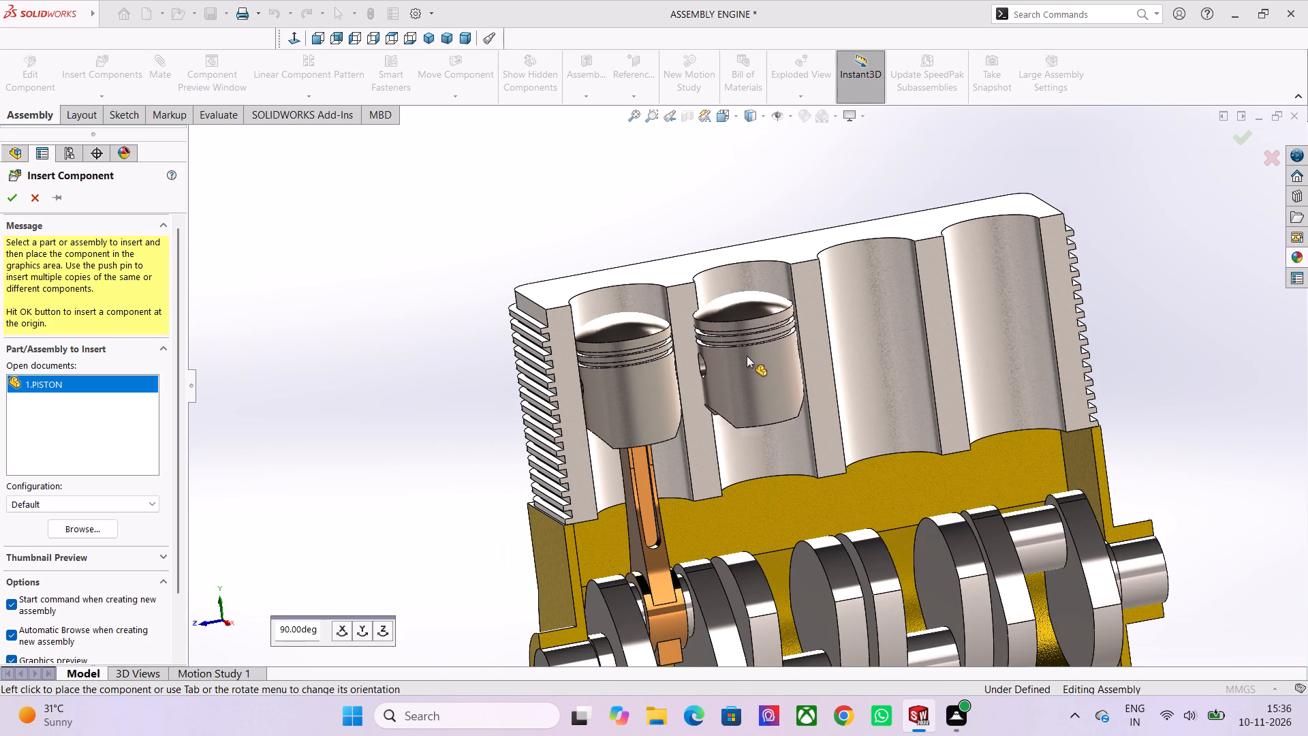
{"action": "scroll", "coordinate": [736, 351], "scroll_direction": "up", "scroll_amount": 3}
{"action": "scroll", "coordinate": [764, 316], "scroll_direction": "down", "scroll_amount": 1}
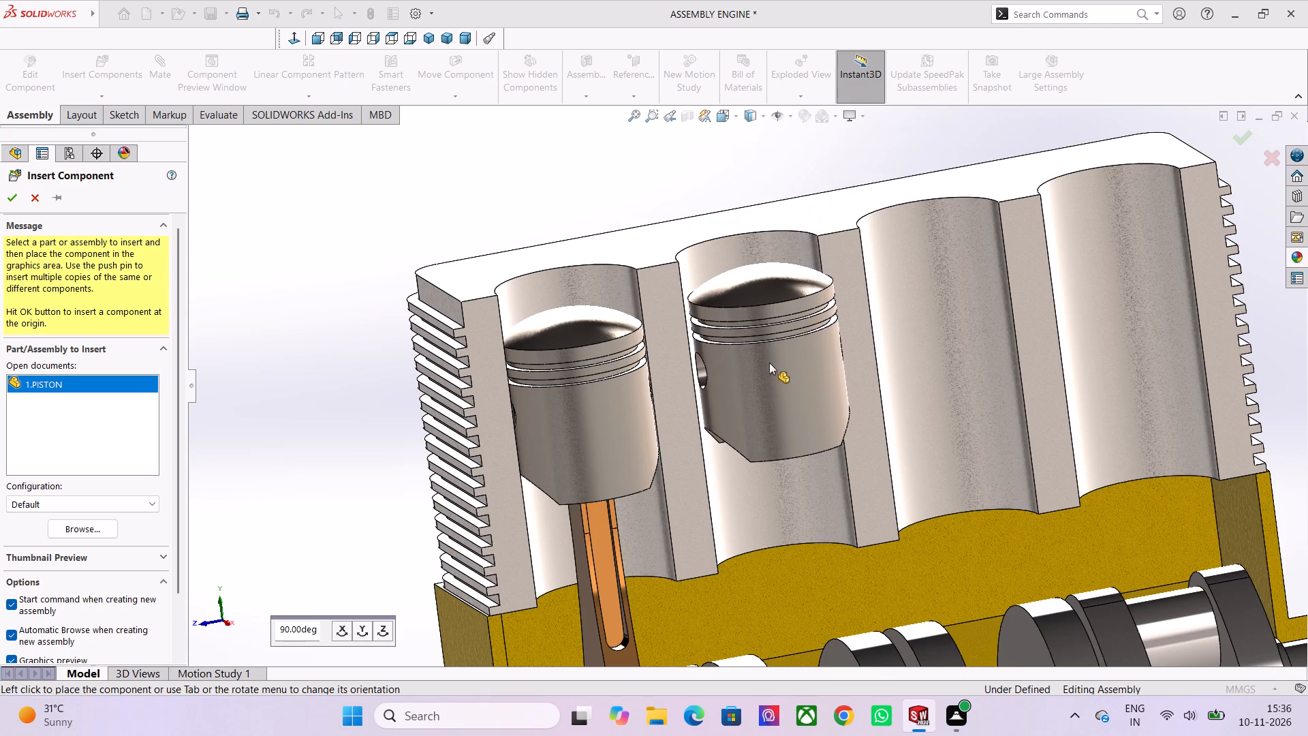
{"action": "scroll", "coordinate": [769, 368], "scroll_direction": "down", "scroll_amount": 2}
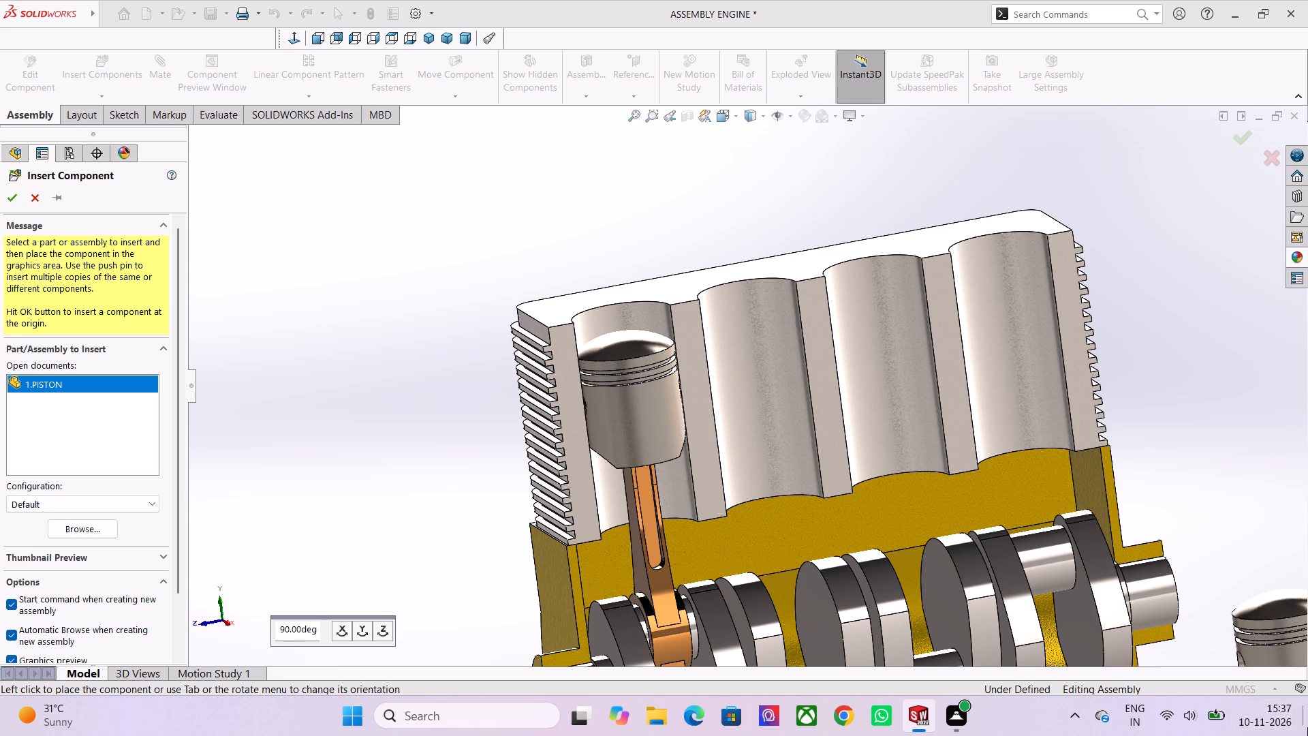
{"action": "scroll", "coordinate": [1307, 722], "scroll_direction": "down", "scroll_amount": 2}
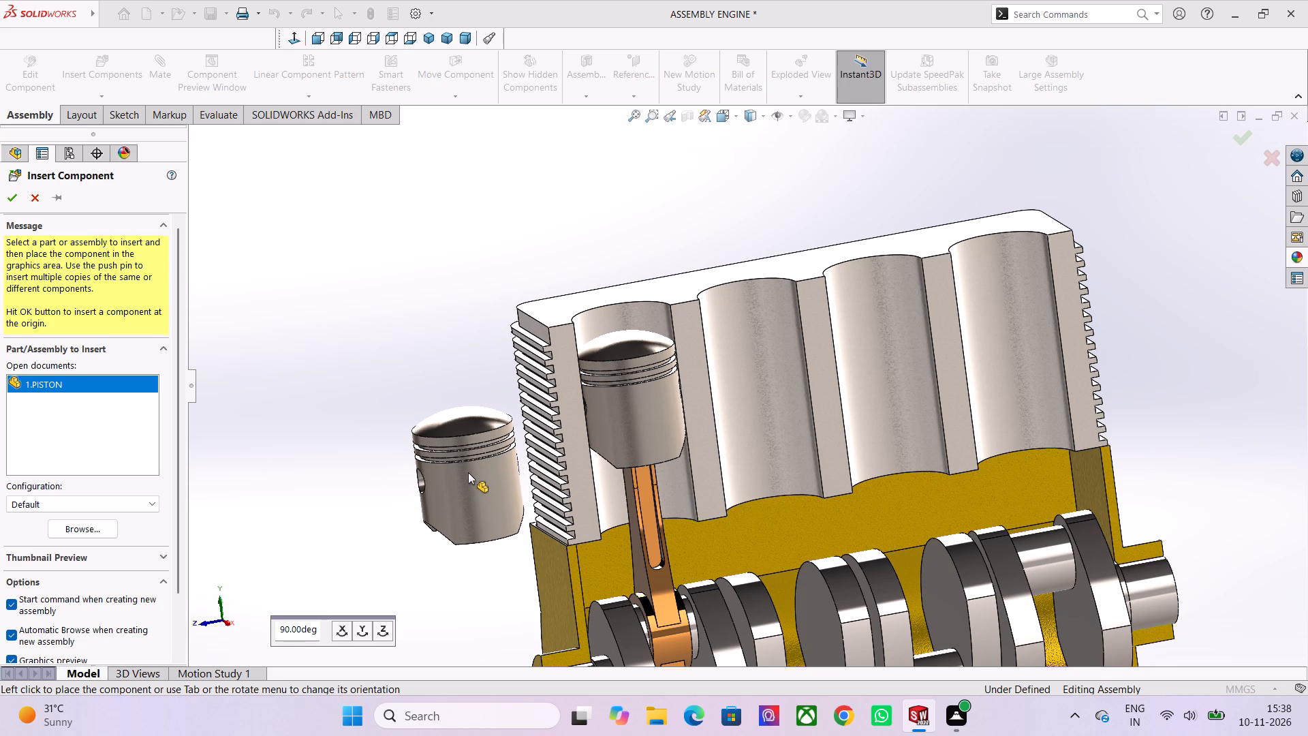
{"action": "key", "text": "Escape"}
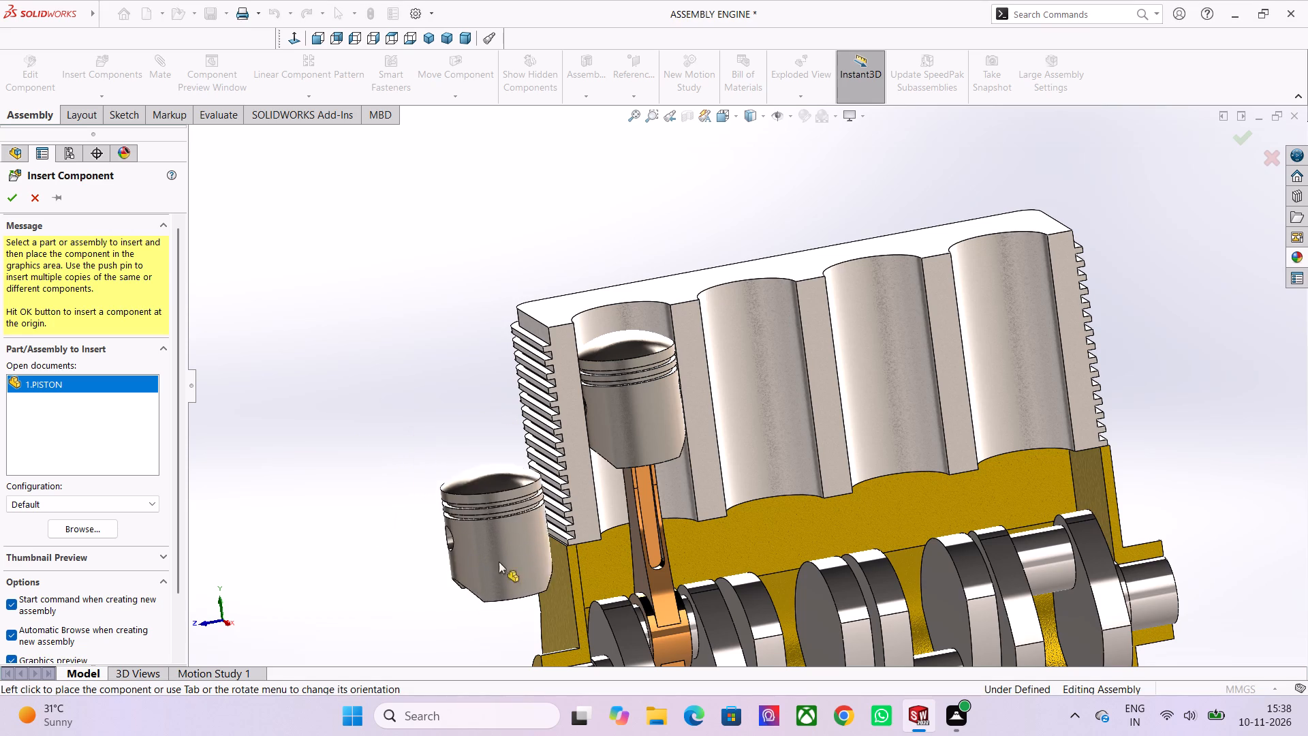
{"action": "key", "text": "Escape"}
Turn the crankshaft back and forth by its end journal to check how the connecting rod and piston move.
{"action": "scroll", "coordinate": [454, 467], "scroll_direction": "down", "scroll_amount": 2}
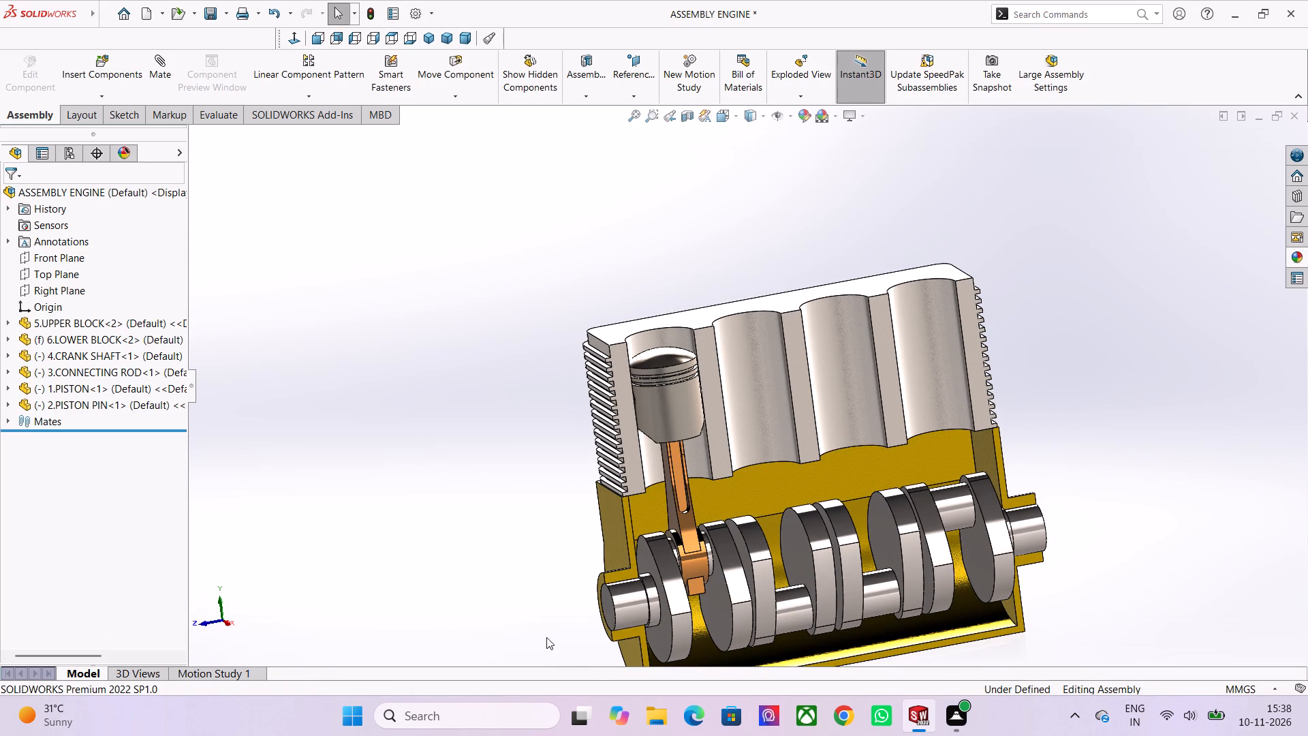
{"action": "scroll", "coordinate": [595, 666], "scroll_direction": "down", "scroll_amount": 1}
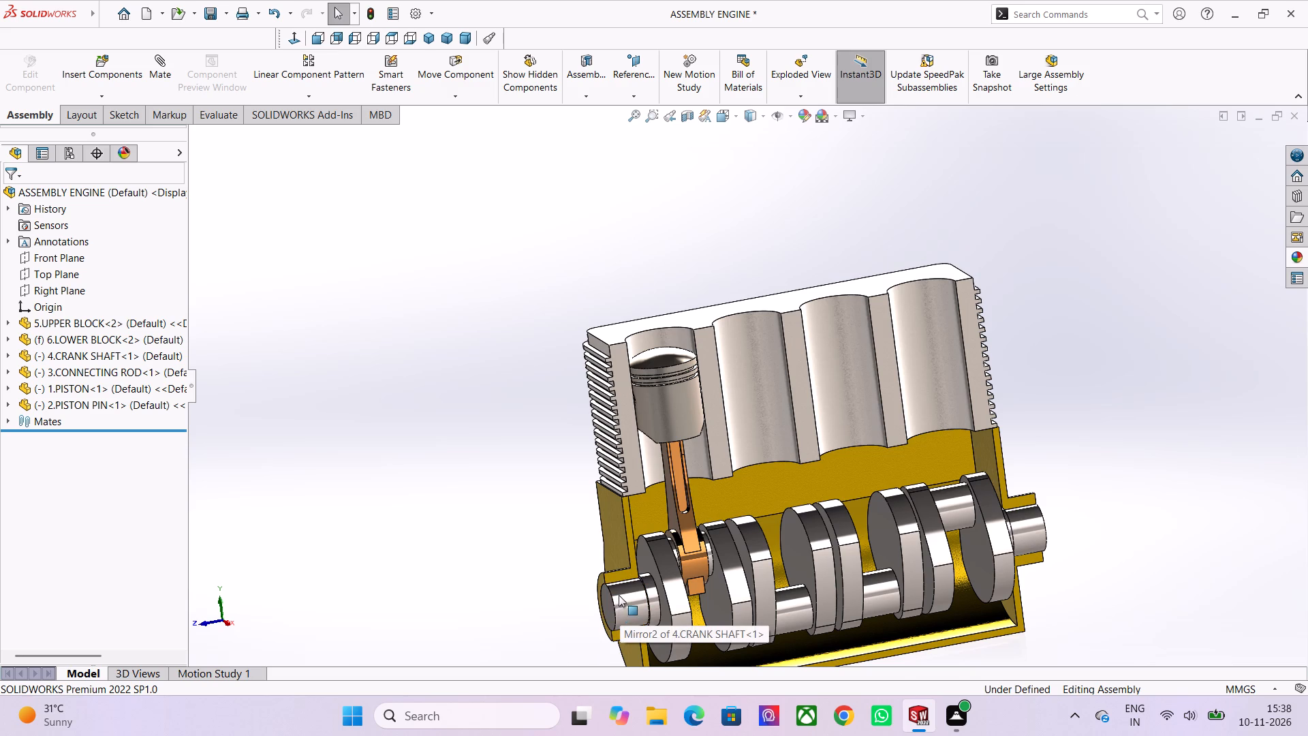
{"action": "left_click_drag", "start_coordinate": [619, 595], "coordinate": [641, 602]}
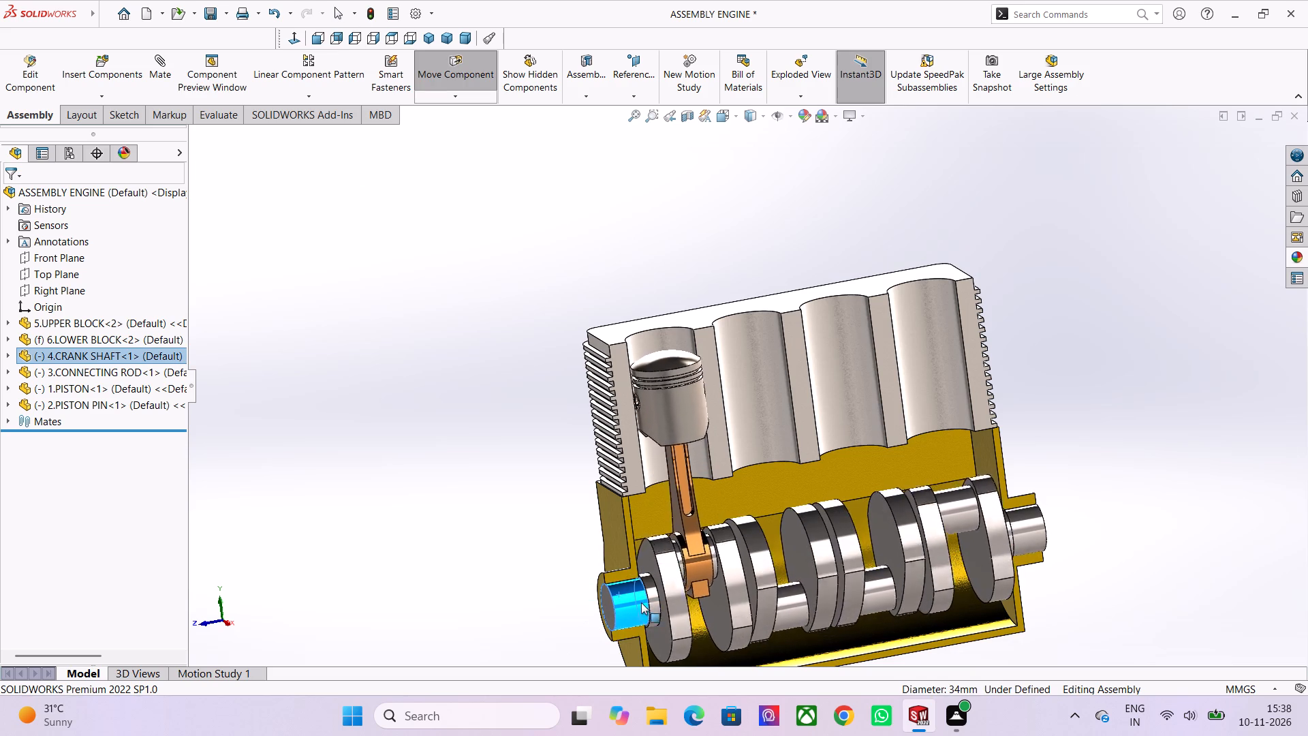
{"action": "left_click_drag", "start_coordinate": [641, 602], "coordinate": [676, 599]}
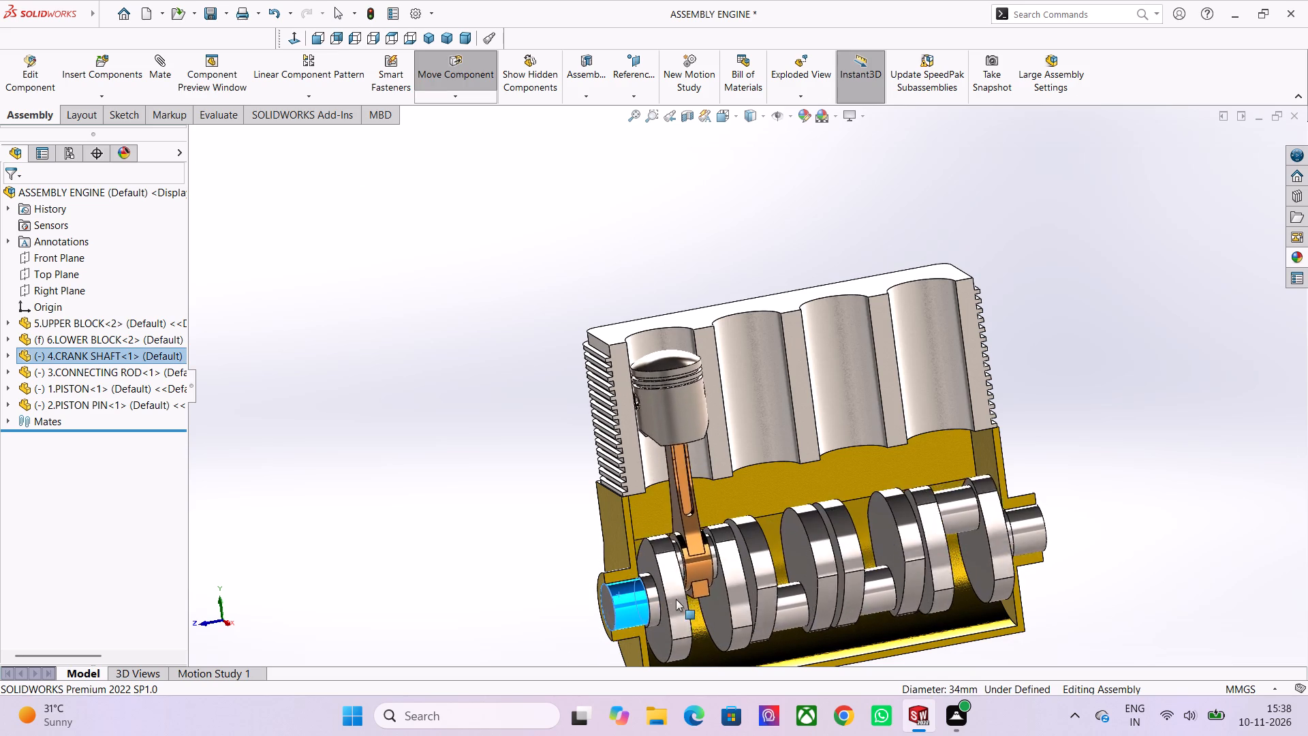
{"action": "left_click_drag", "start_coordinate": [676, 599], "coordinate": [629, 582]}
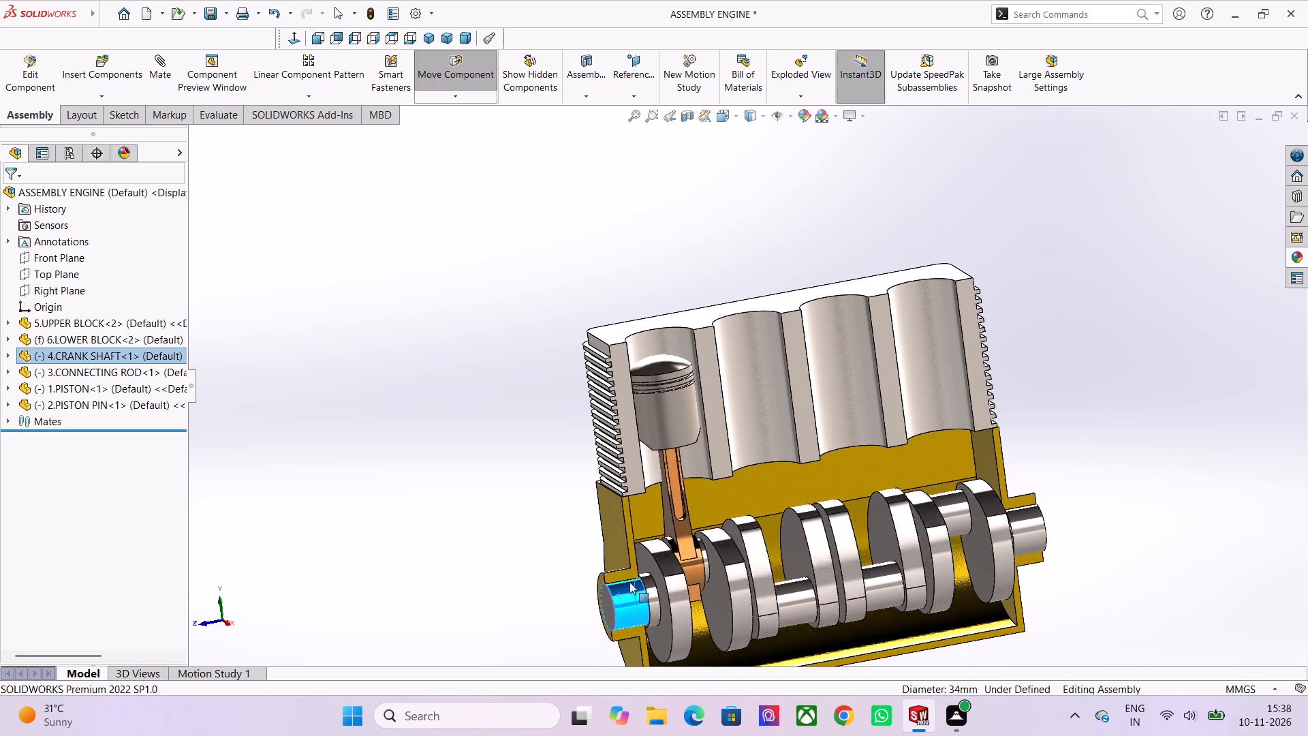
{"action": "left_click_drag", "start_coordinate": [629, 582], "coordinate": [671, 587]}
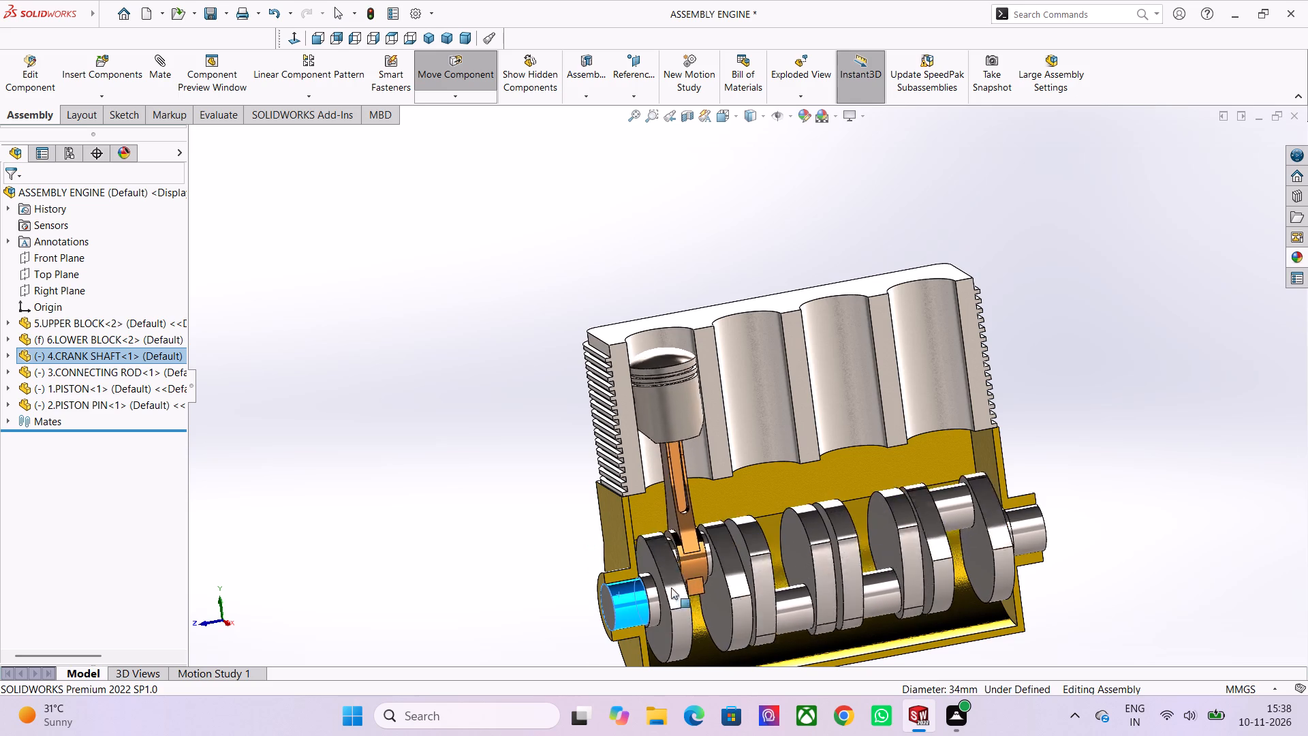
{"action": "left_click_drag", "start_coordinate": [671, 587], "coordinate": [741, 666]}
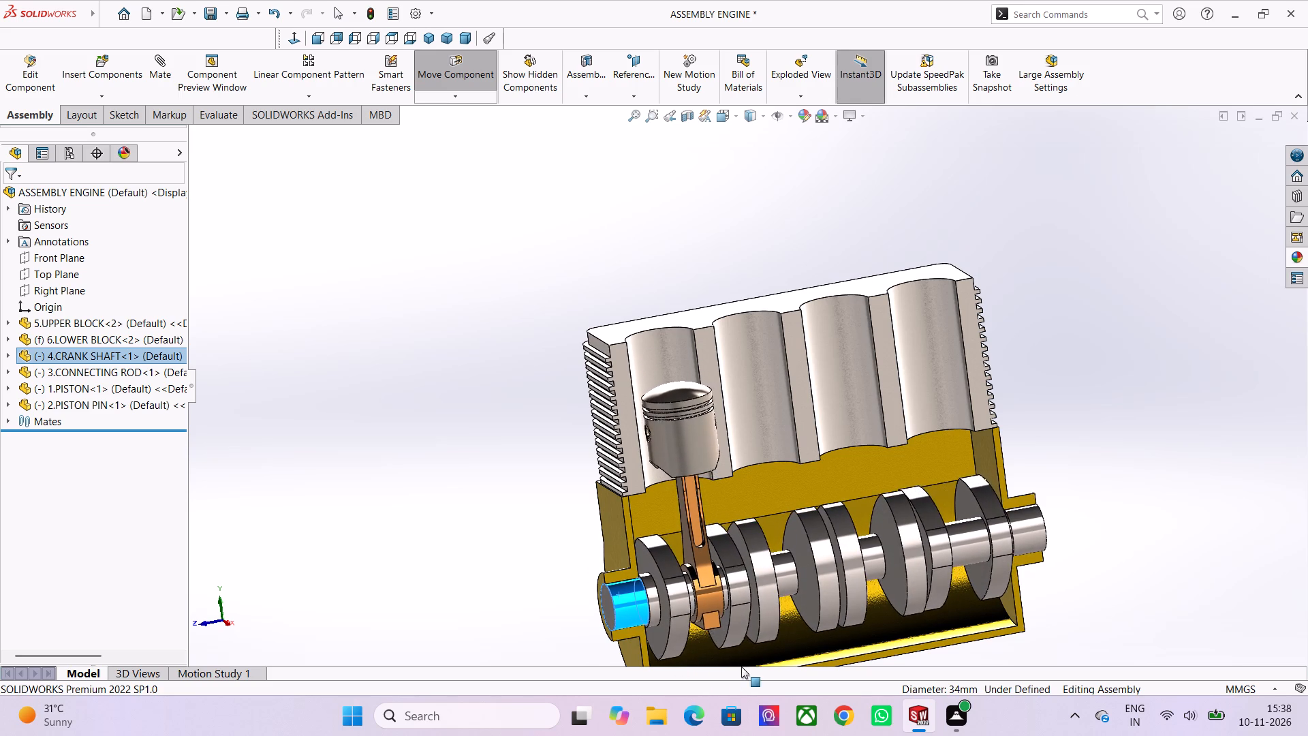
{"action": "left_click_drag", "start_coordinate": [741, 666], "coordinate": [820, 505]}
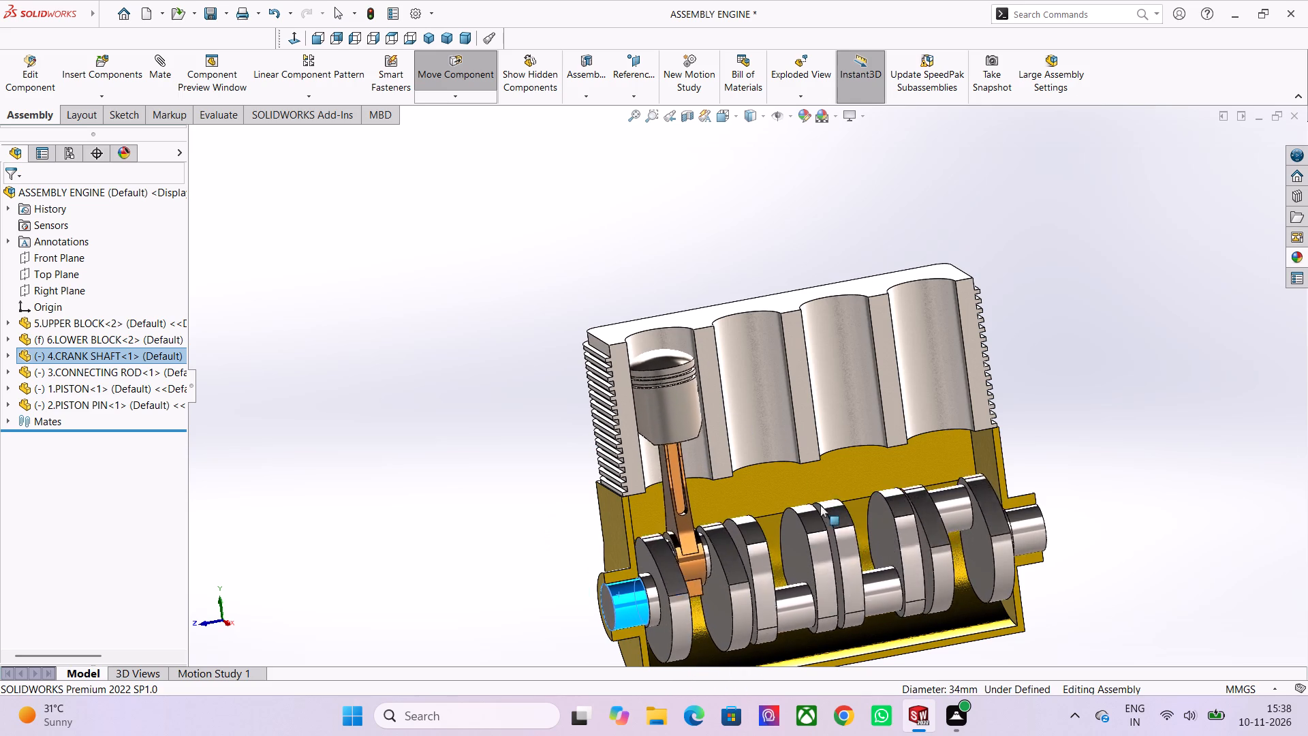
{"action": "left_click_drag", "start_coordinate": [820, 505], "coordinate": [706, 694]}
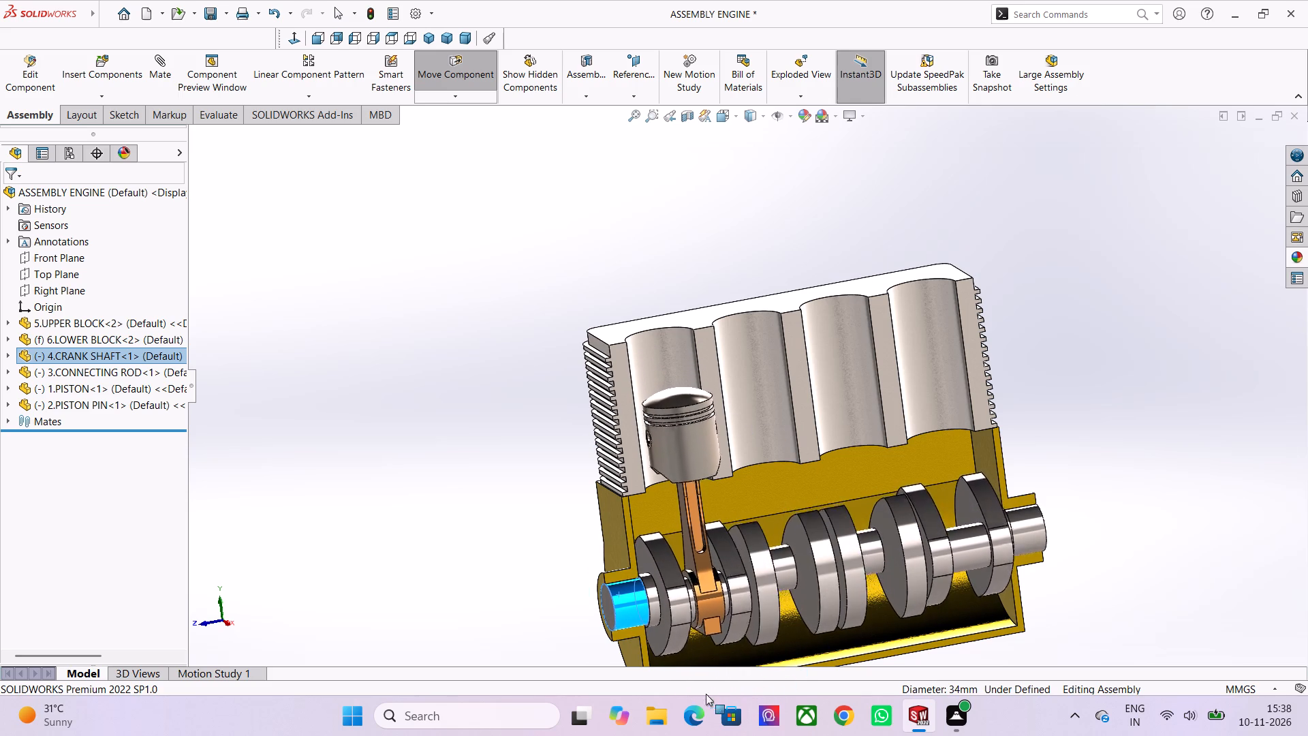
{"action": "left_click_drag", "start_coordinate": [706, 694], "coordinate": [674, 643]}
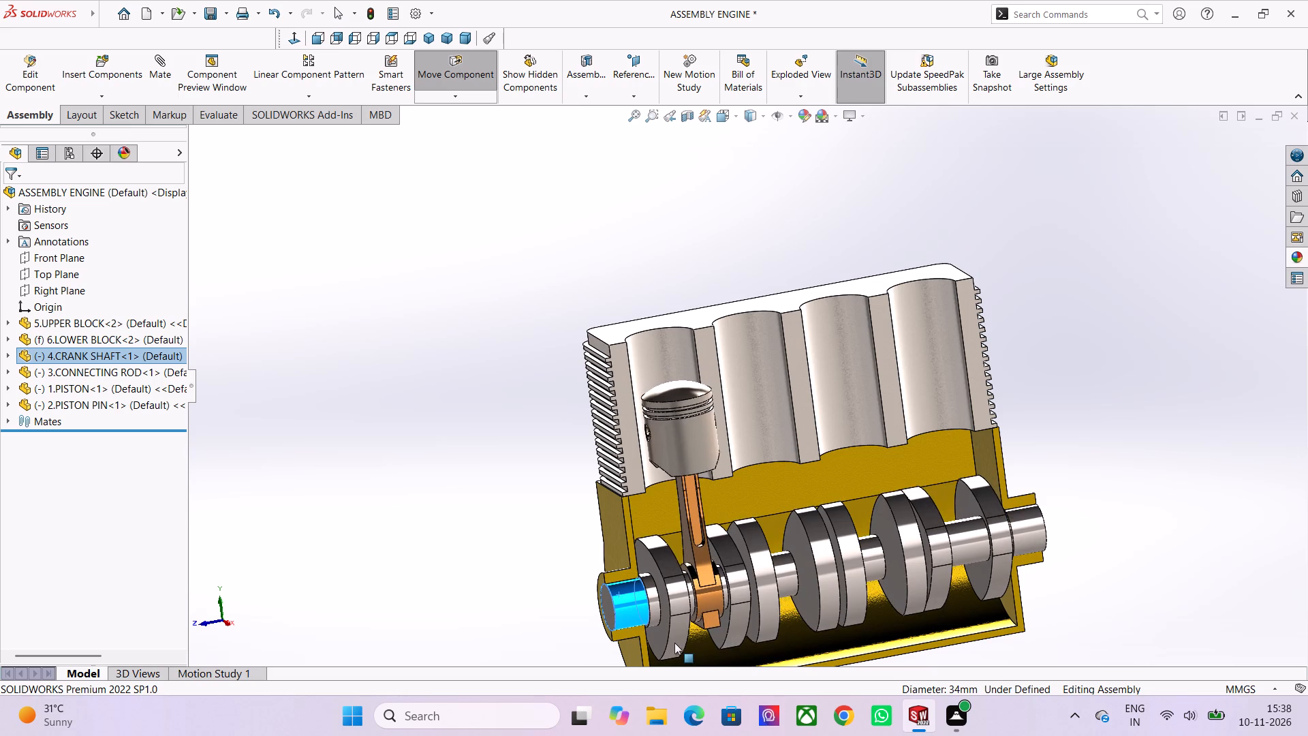
Keep turning the crankshaft by its end journal to check the travel of the first cylinder's piston and connecting rod.
{"action": "left_click_drag", "start_coordinate": [674, 643], "coordinate": [591, 482]}
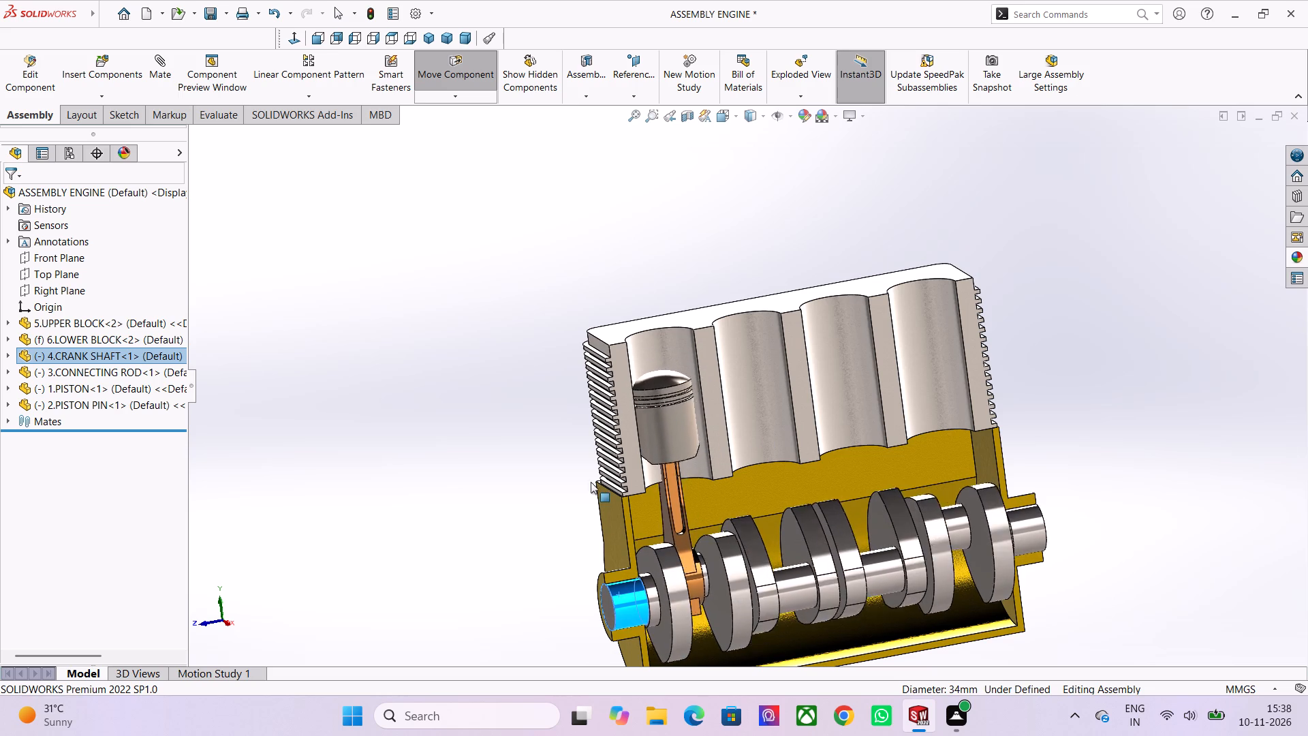
{"action": "left_click_drag", "start_coordinate": [591, 482], "coordinate": [548, 645]}
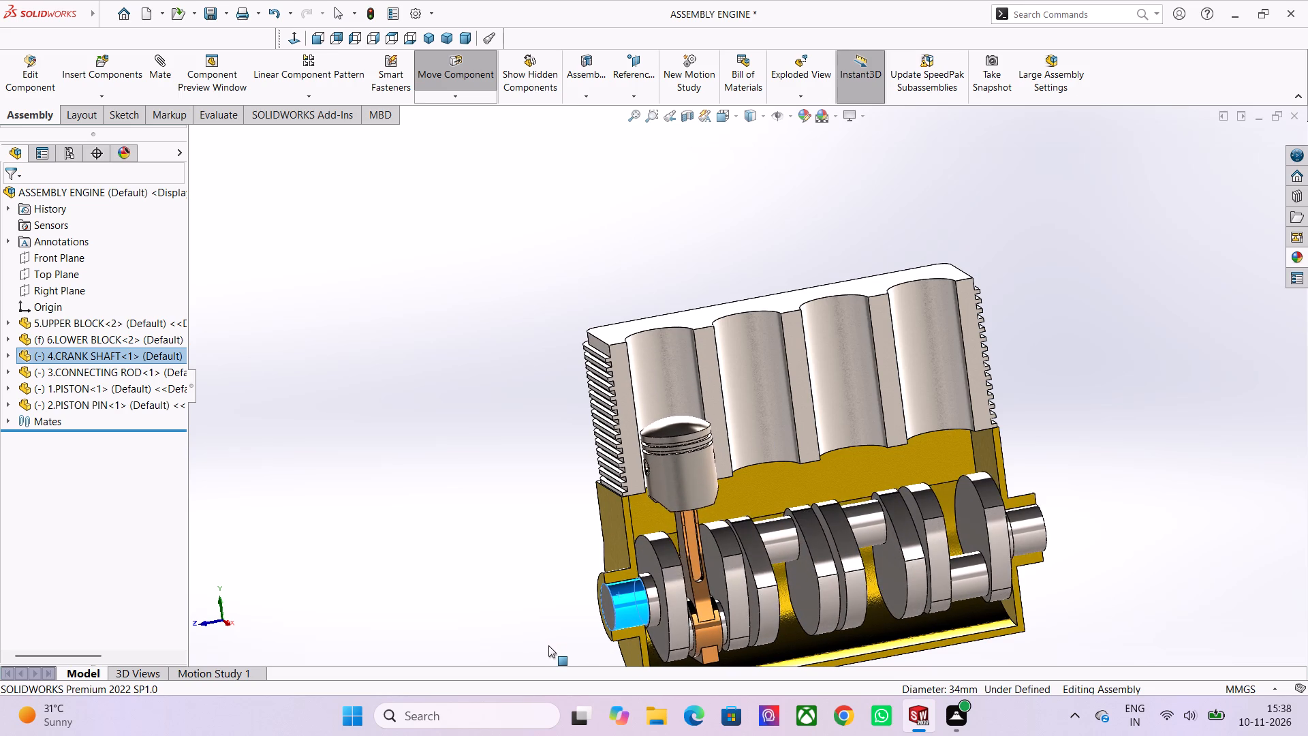
{"action": "left_click_drag", "start_coordinate": [548, 645], "coordinate": [555, 646]}
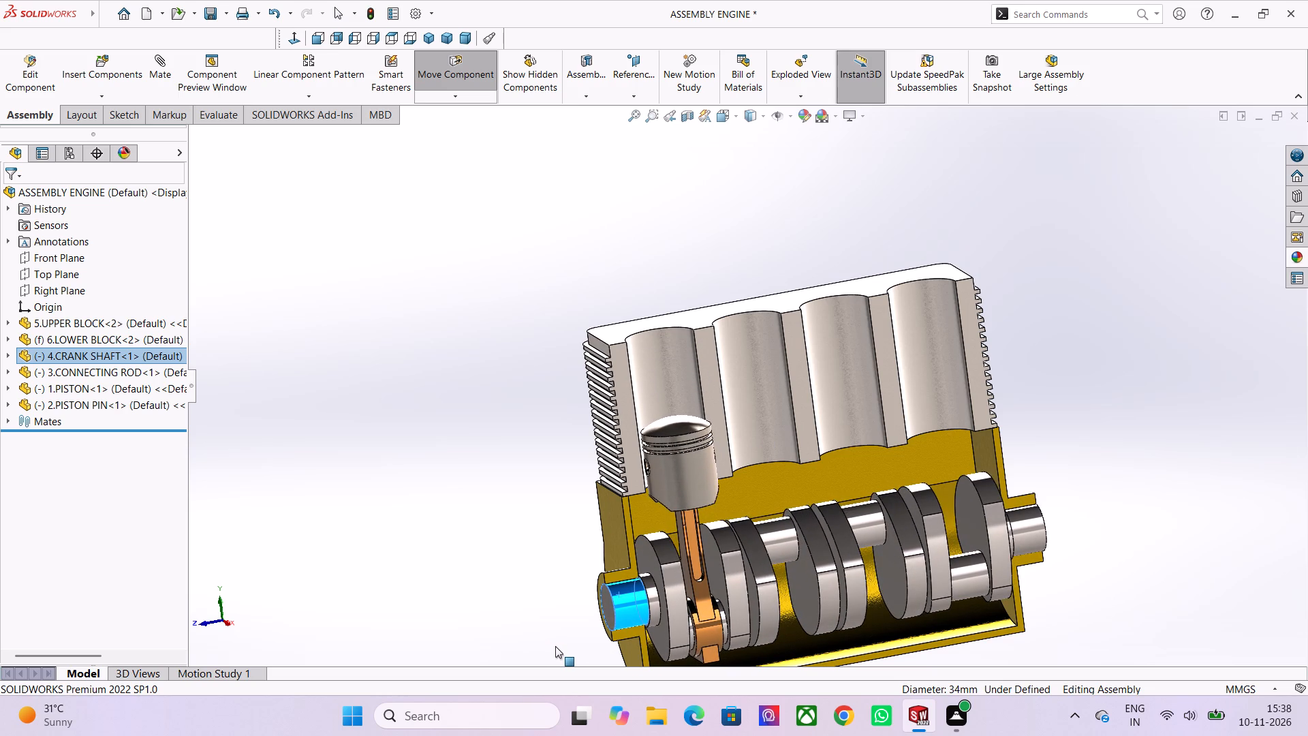
{"action": "left_click_drag", "start_coordinate": [555, 646], "coordinate": [562, 649]}
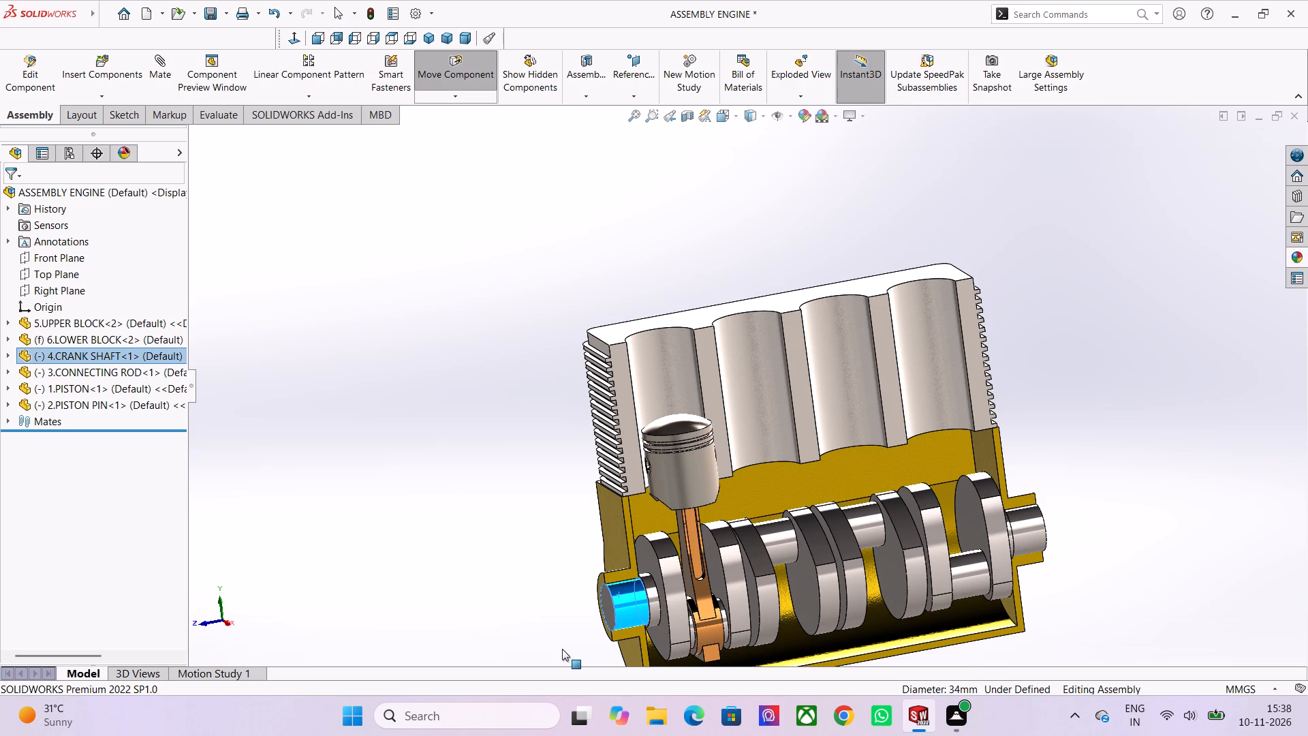
{"action": "left_click_drag", "start_coordinate": [562, 649], "coordinate": [563, 651]}
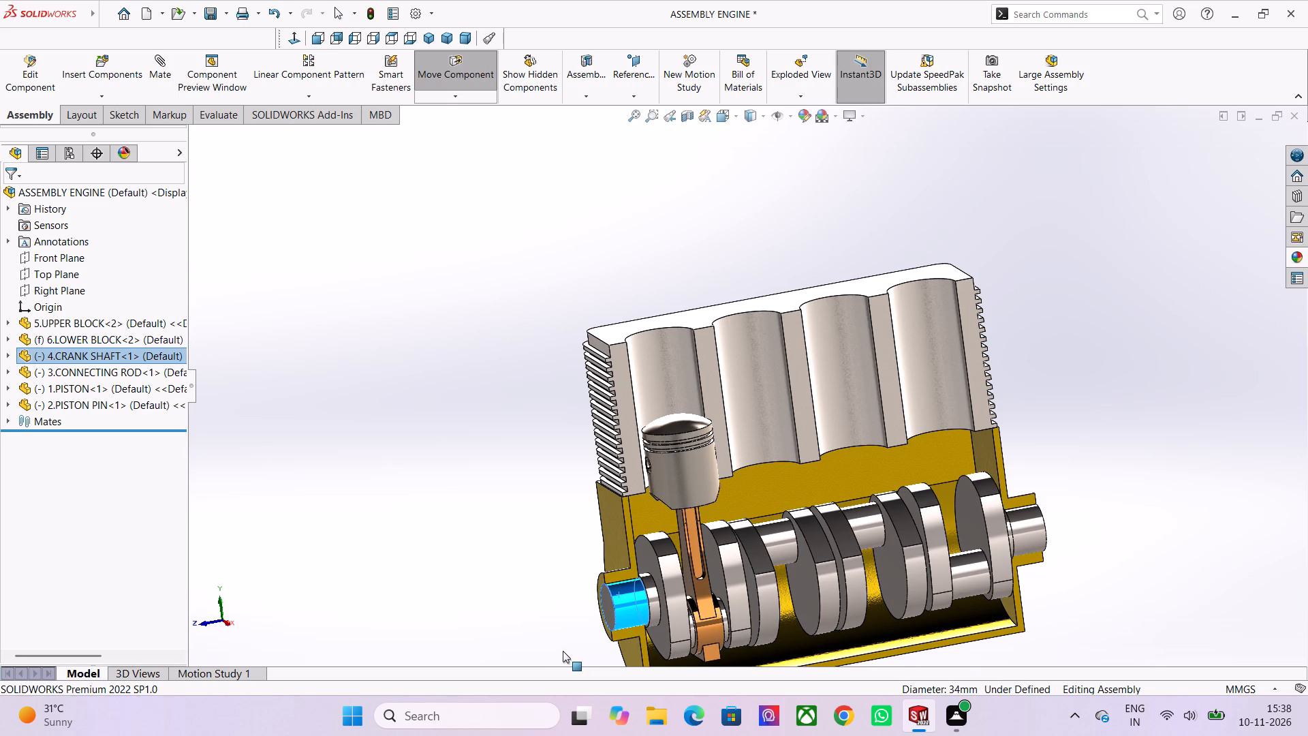
{"action": "left_click_drag", "start_coordinate": [563, 651], "coordinate": [563, 654]}
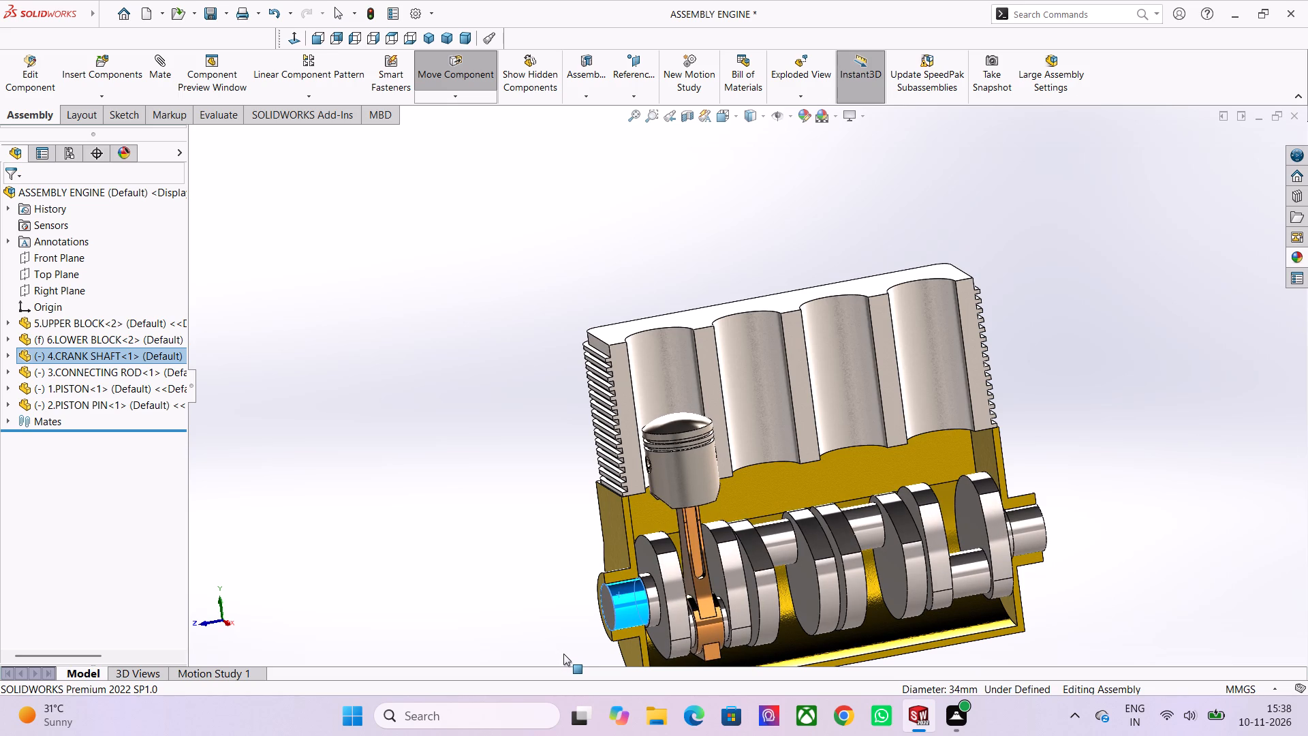
{"action": "left_click_drag", "start_coordinate": [563, 654], "coordinate": [616, 692]}
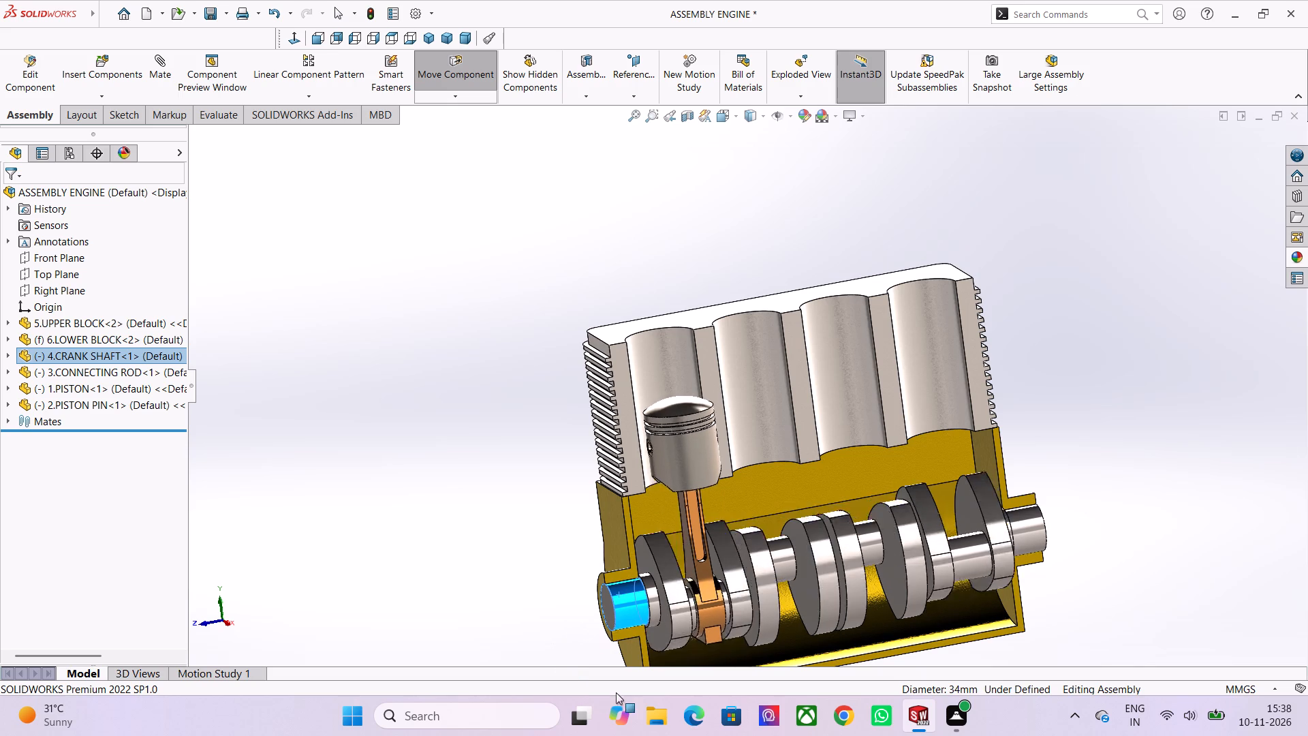
{"action": "left_click_drag", "start_coordinate": [616, 692], "coordinate": [593, 590]}
Rotate the crankshaft by its end face, viewed from the shaft end, to check how the piston and connecting rod follow.
{"action": "scroll", "coordinate": [572, 575], "scroll_direction": "down", "scroll_amount": 2}
{"action": "middle_click_drag", "start_coordinate": [546, 564], "coordinate": [627, 552]}
{"action": "scroll", "coordinate": [704, 534], "scroll_direction": "up", "scroll_amount": 5}
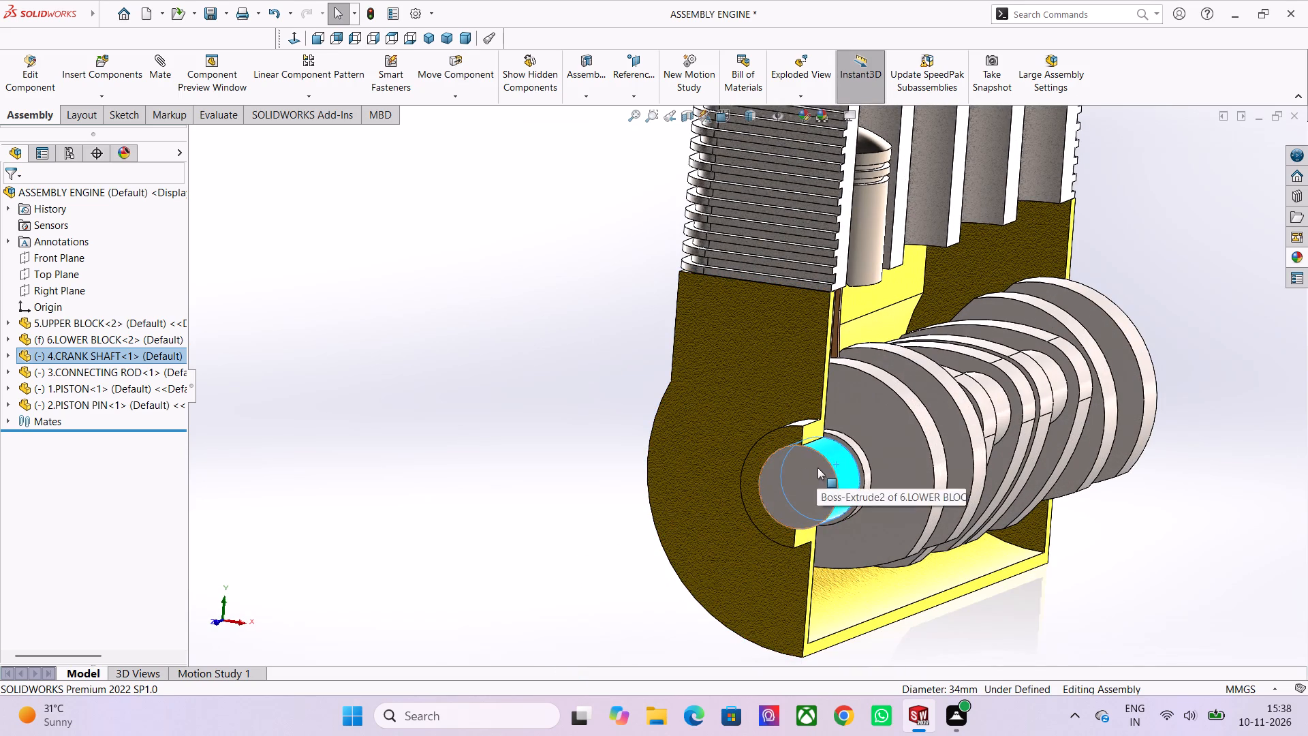
{"action": "left_click_drag", "start_coordinate": [817, 467], "coordinate": [730, 522]}
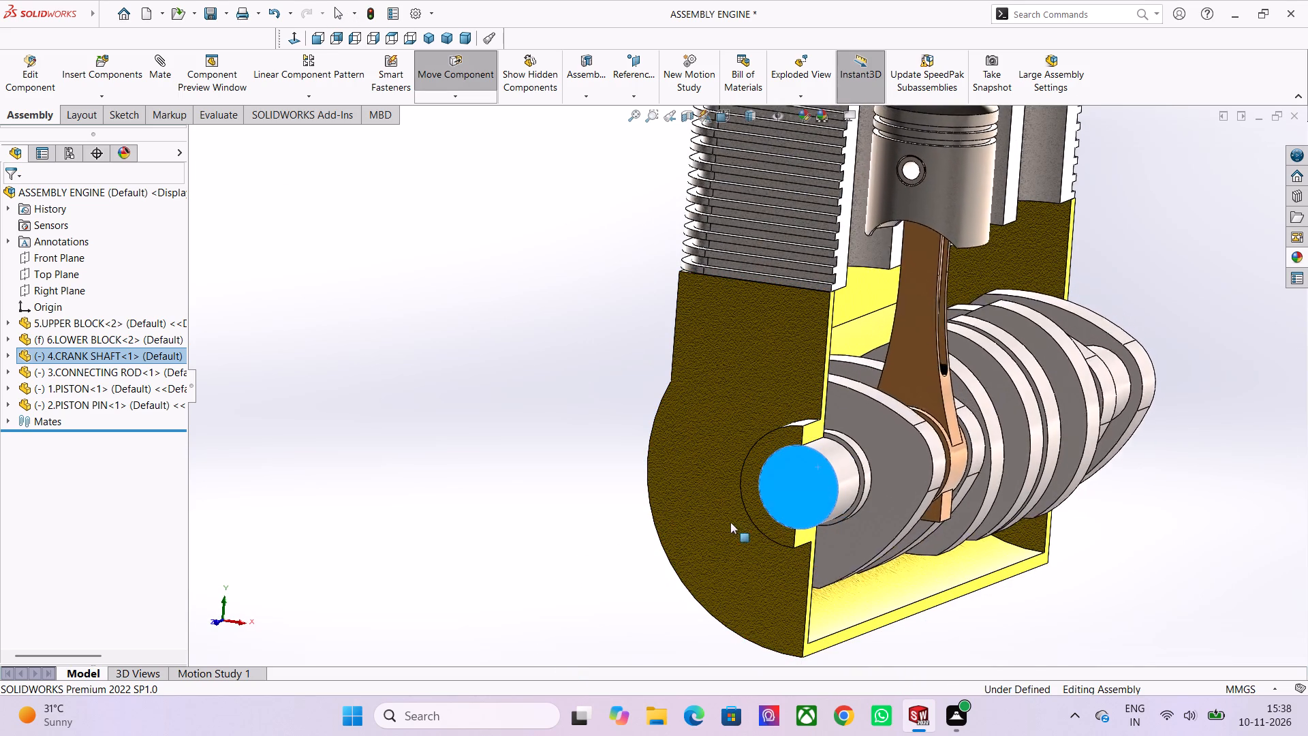
{"action": "left_click_drag", "start_coordinate": [730, 522], "coordinate": [876, 475]}
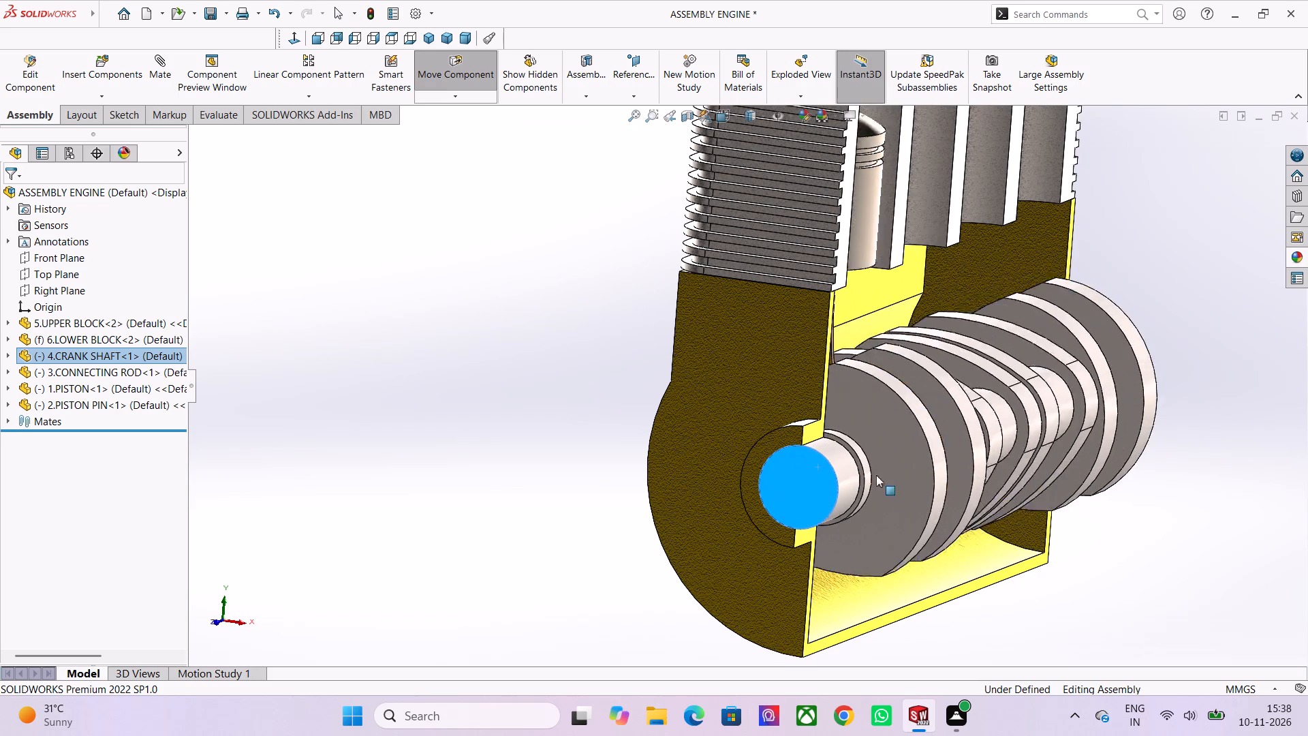
{"action": "left_click_drag", "start_coordinate": [876, 475], "coordinate": [1019, 445]}
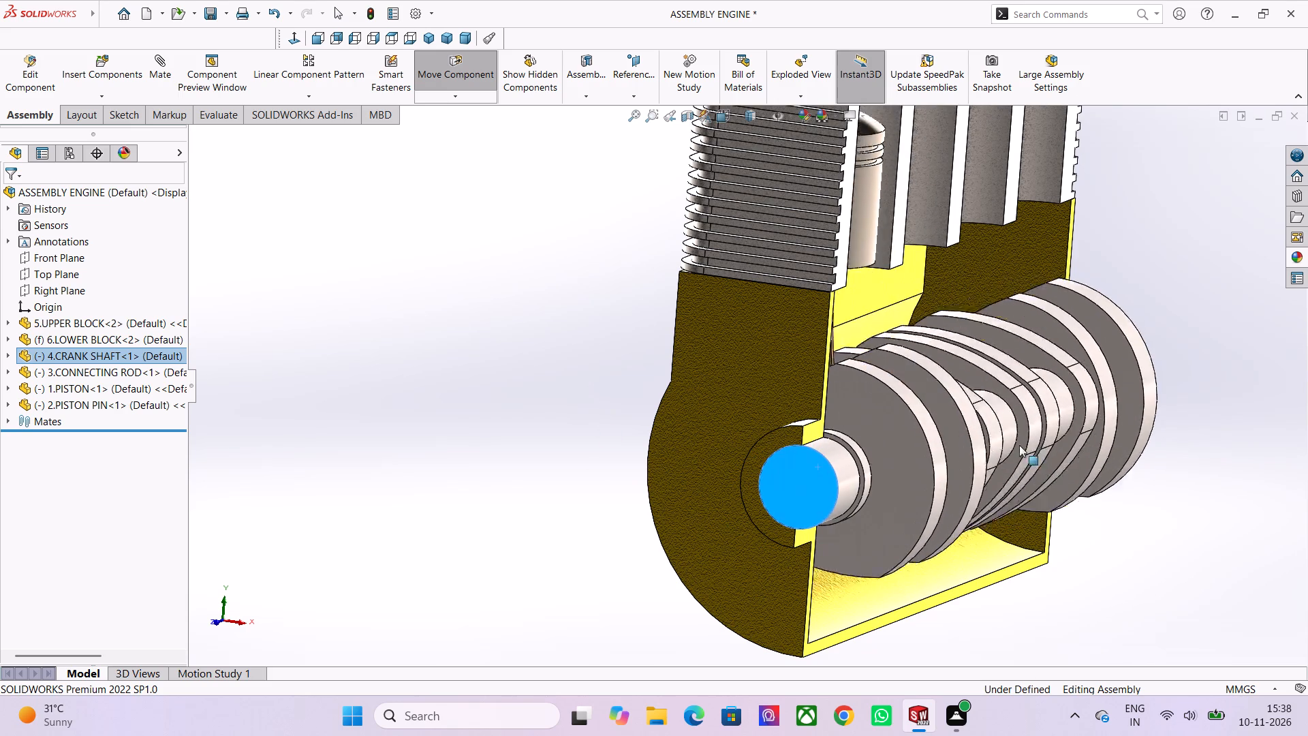
{"action": "left_click_drag", "start_coordinate": [1019, 445], "coordinate": [824, 621]}
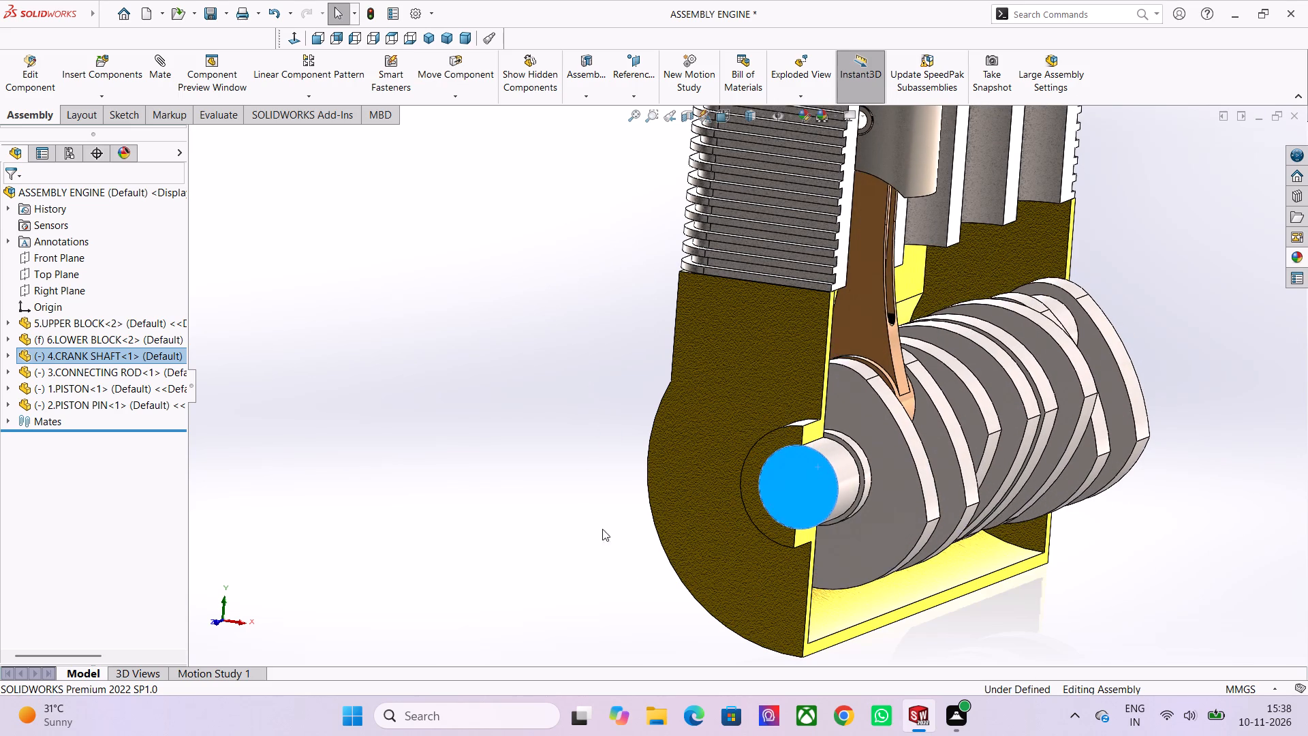
Examine the piston's position relative to the first cylinder bore from several angles, turning the crankshaft slightly.
{"action": "left_click_drag", "start_coordinate": [552, 459], "coordinate": [554, 468]}
{"action": "scroll", "coordinate": [563, 482], "scroll_direction": "down", "scroll_amount": 2}
{"action": "middle_click_drag", "start_coordinate": [599, 482], "coordinate": [521, 476]}
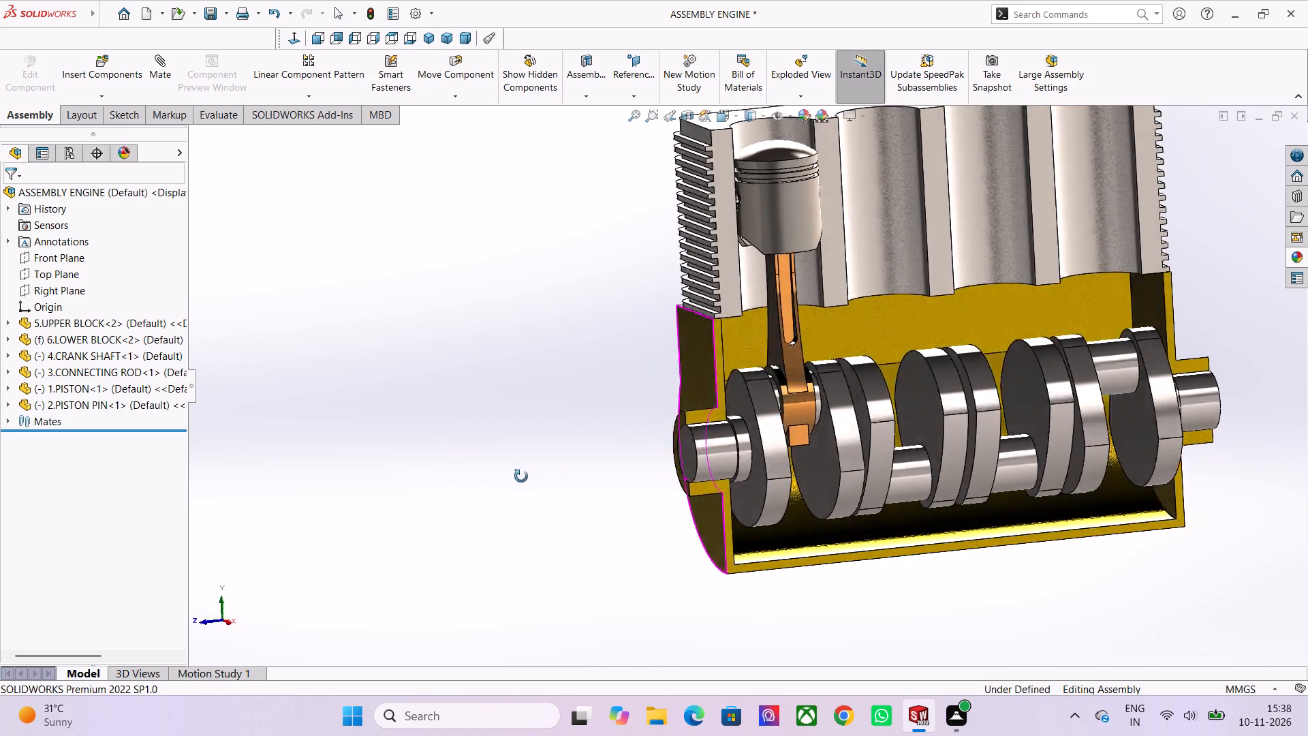
{"action": "middle_click_drag", "start_coordinate": [521, 476], "coordinate": [491, 477]}
{"action": "scroll", "coordinate": [637, 299], "scroll_direction": "up", "scroll_amount": 4}
{"action": "scroll", "coordinate": [509, 273], "scroll_direction": "down", "scroll_amount": 2}
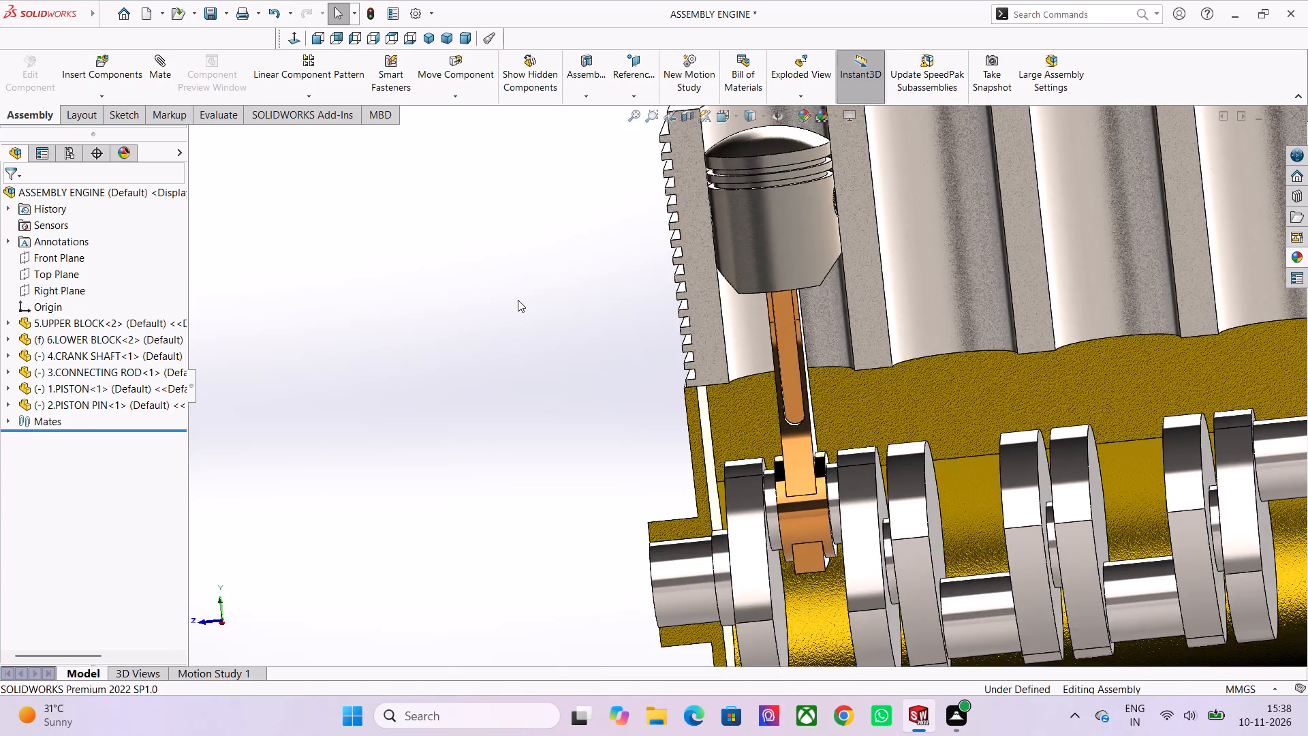
{"action": "scroll", "coordinate": [518, 300], "scroll_direction": "down", "scroll_amount": 2}
{"action": "middle_click_drag", "start_coordinate": [531, 300], "coordinate": [631, 290]}
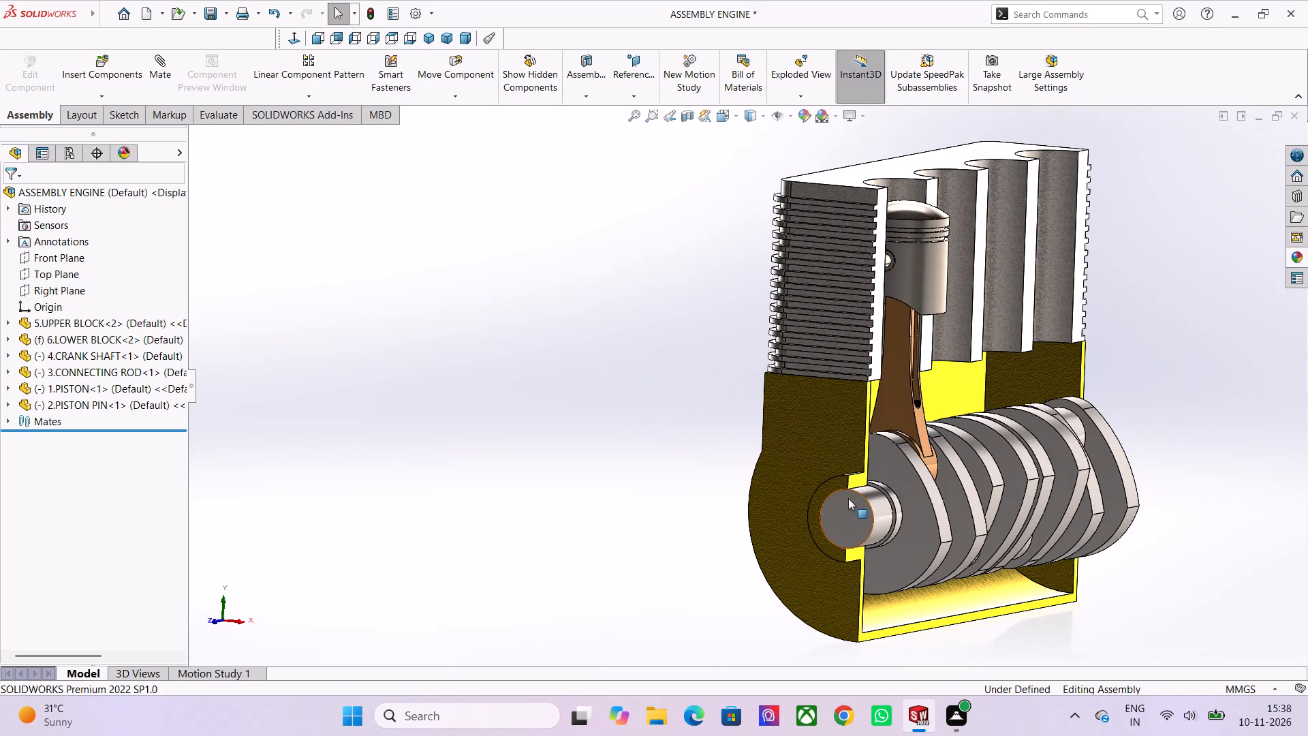
{"action": "left_click_drag", "start_coordinate": [851, 500], "coordinate": [872, 527]}
{"action": "middle_click_drag", "start_coordinate": [740, 431], "coordinate": [669, 459]}
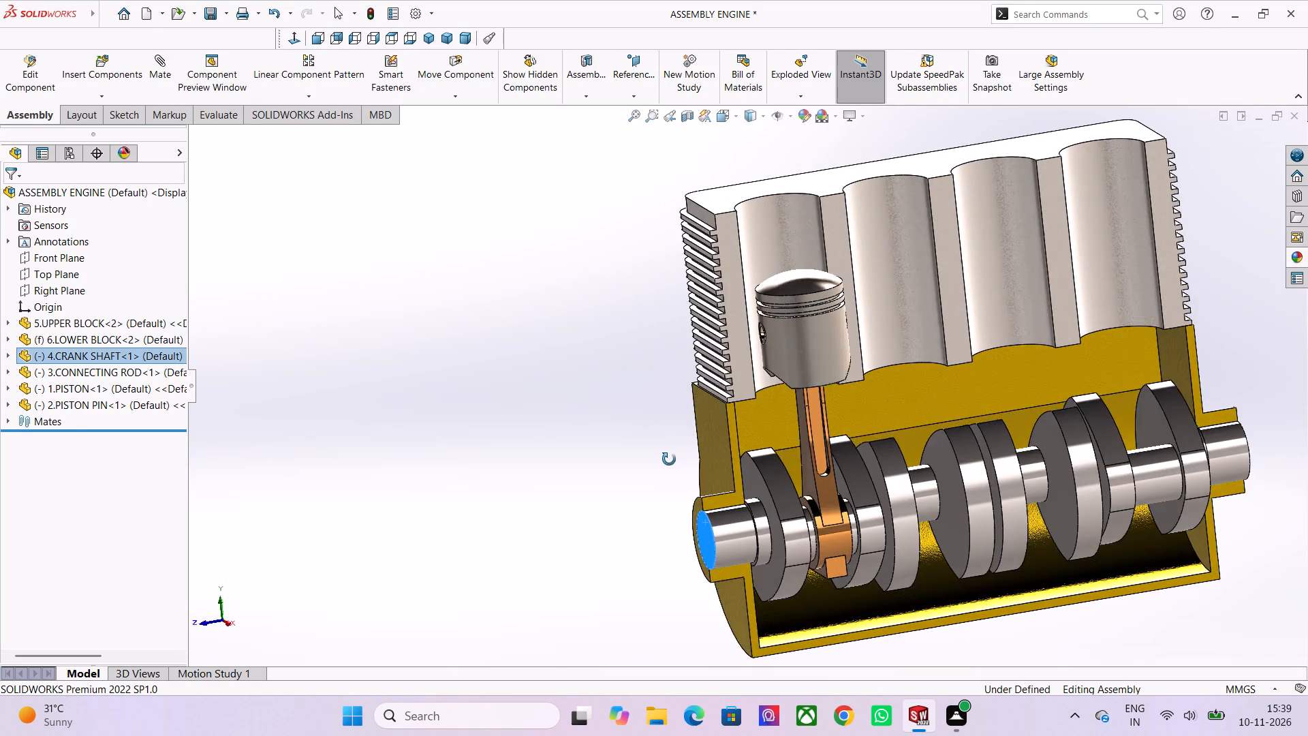
{"action": "middle_click_drag", "start_coordinate": [669, 459], "coordinate": [657, 459]}
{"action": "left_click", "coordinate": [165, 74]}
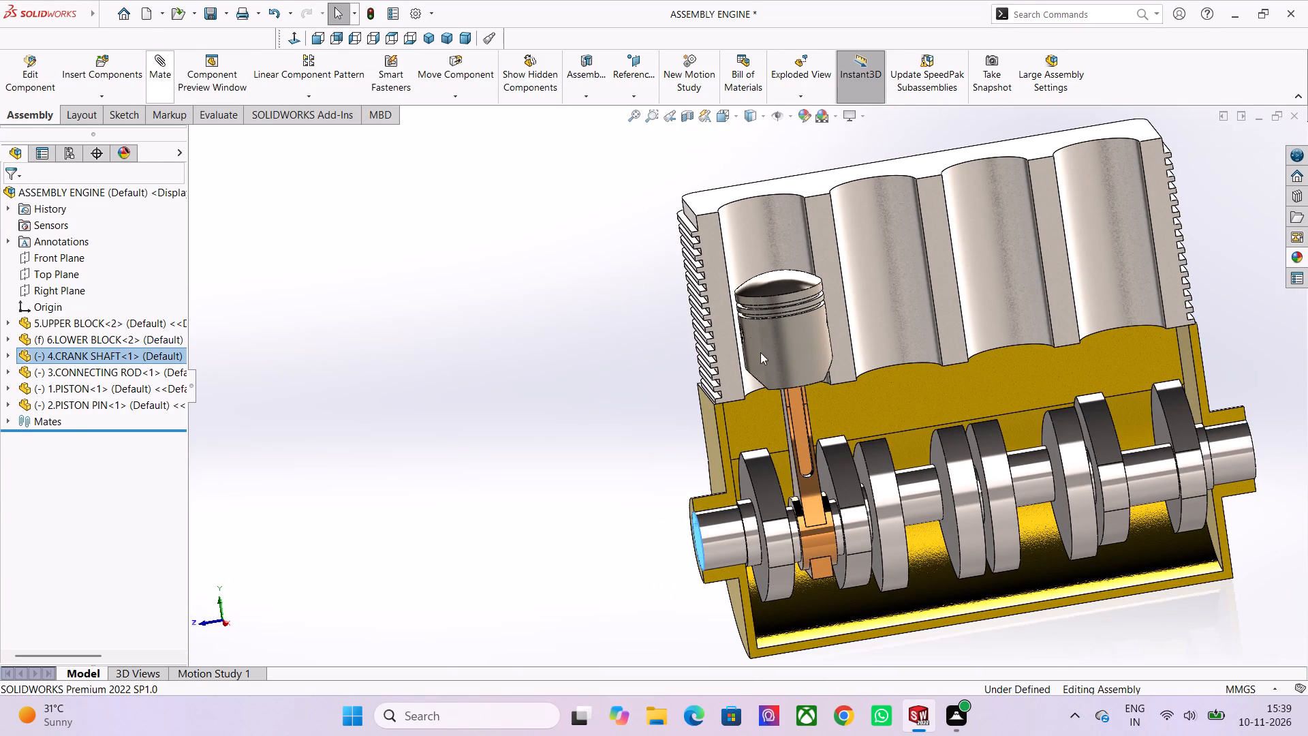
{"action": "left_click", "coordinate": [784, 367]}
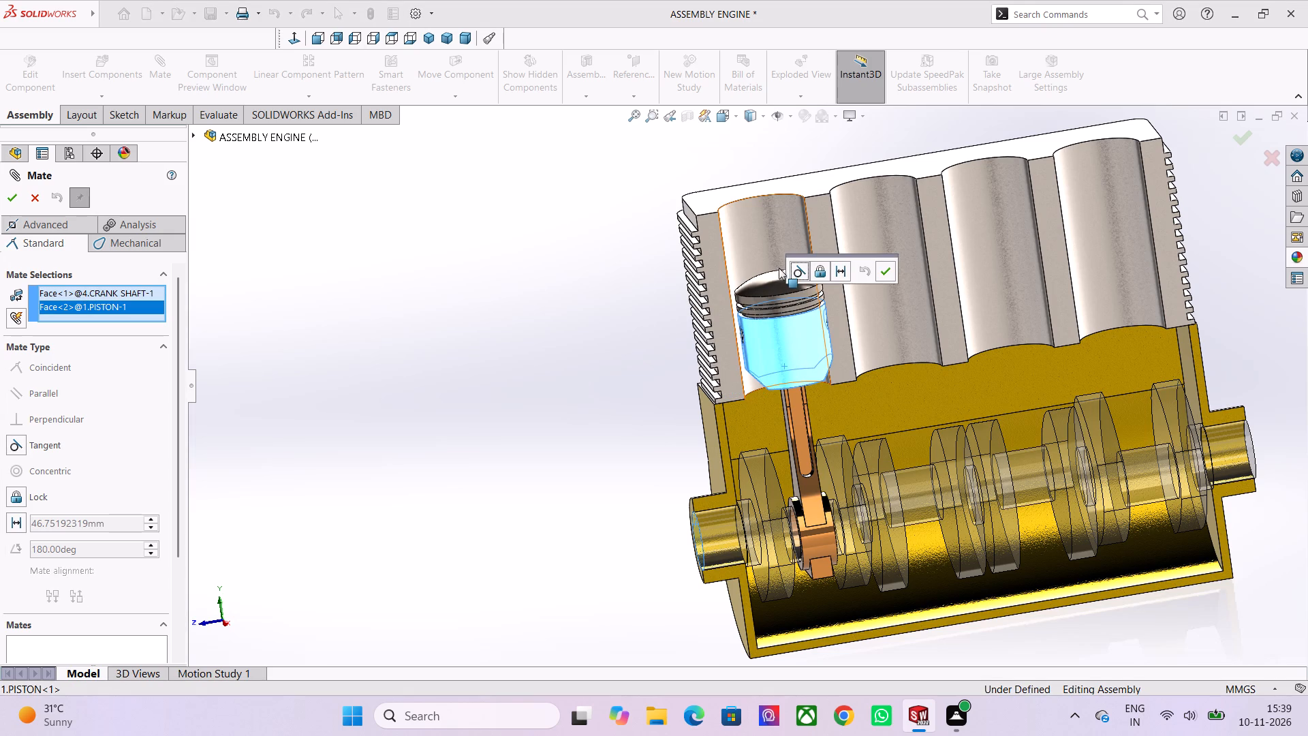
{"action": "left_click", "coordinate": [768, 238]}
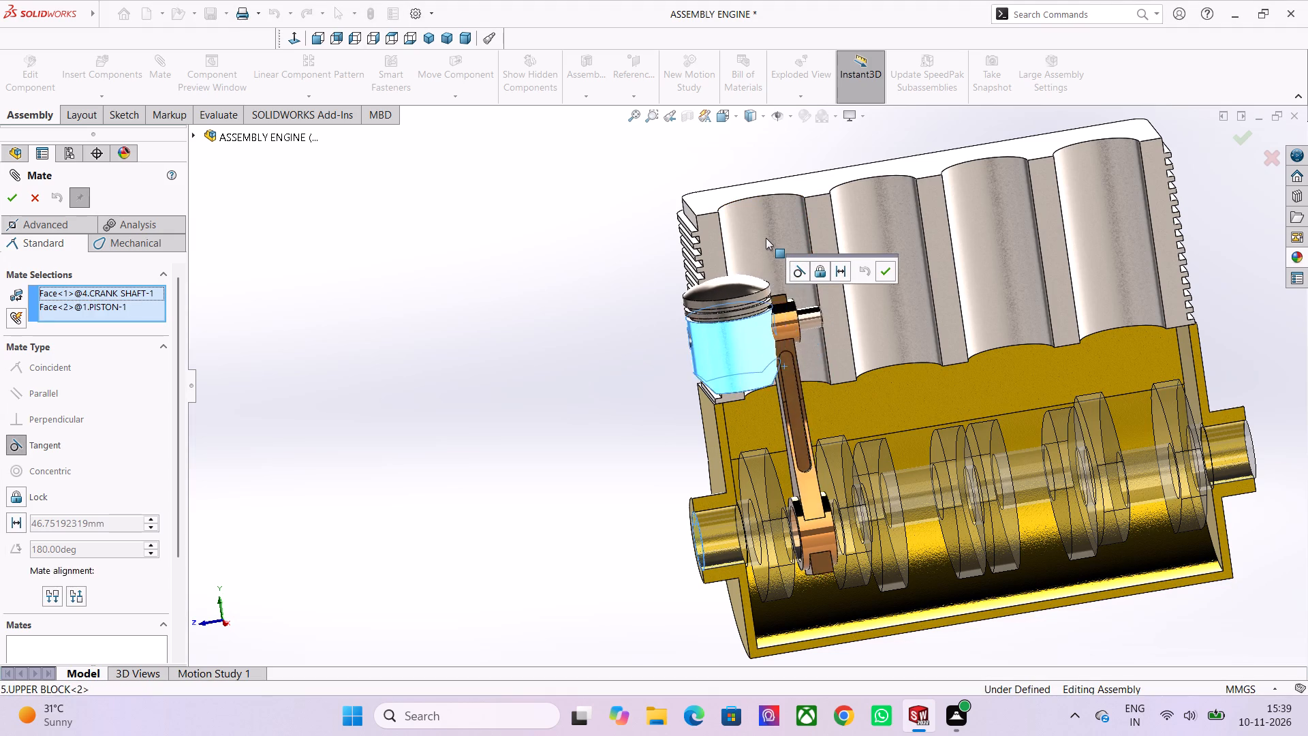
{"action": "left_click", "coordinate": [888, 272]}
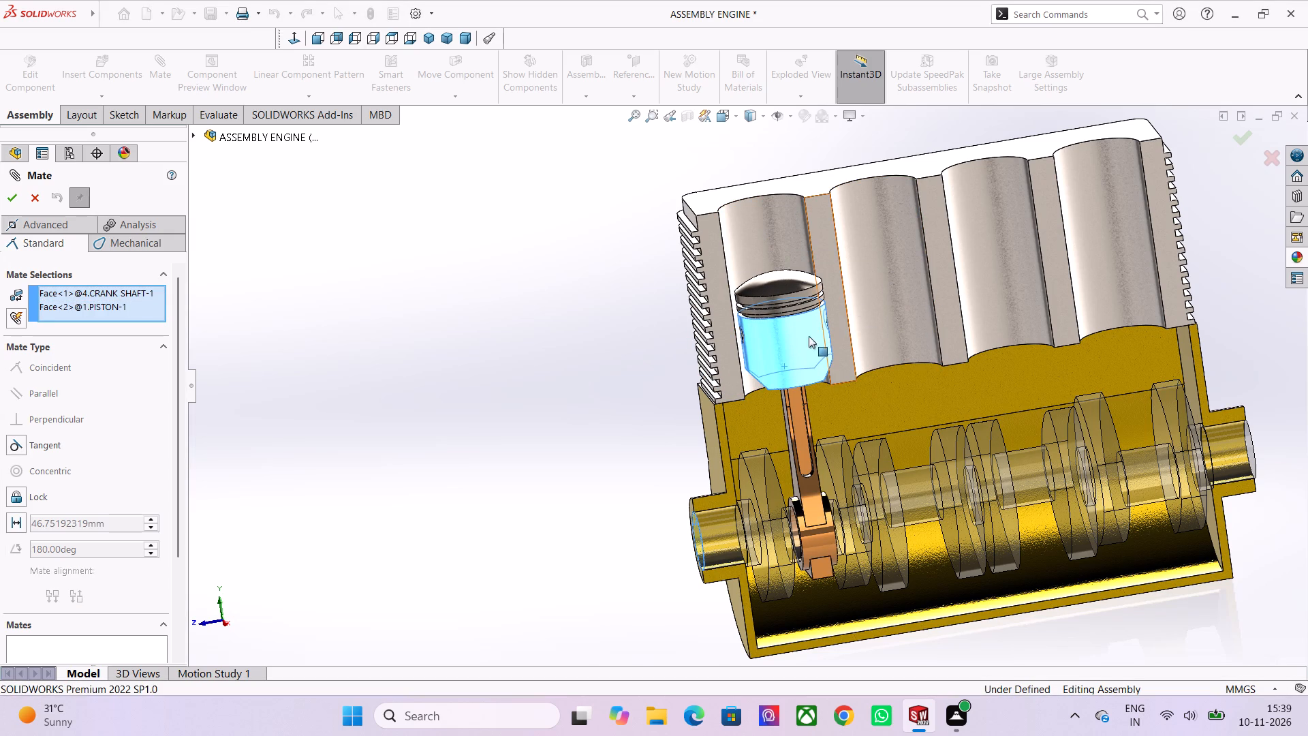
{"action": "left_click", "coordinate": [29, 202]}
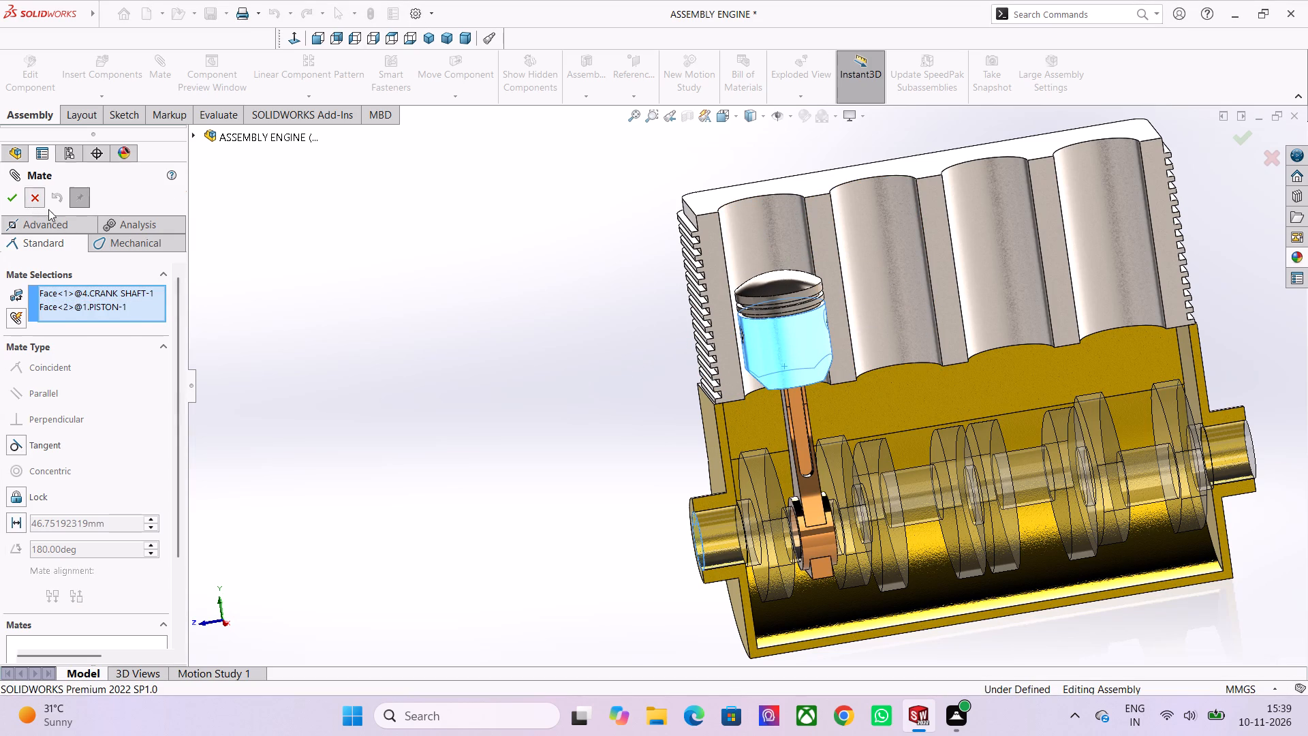
Undo the recent crankshaft moves and the placement of the connecting rod on the crankshaft.
{"action": "middle_click_drag", "start_coordinate": [510, 316], "coordinate": [563, 320]}
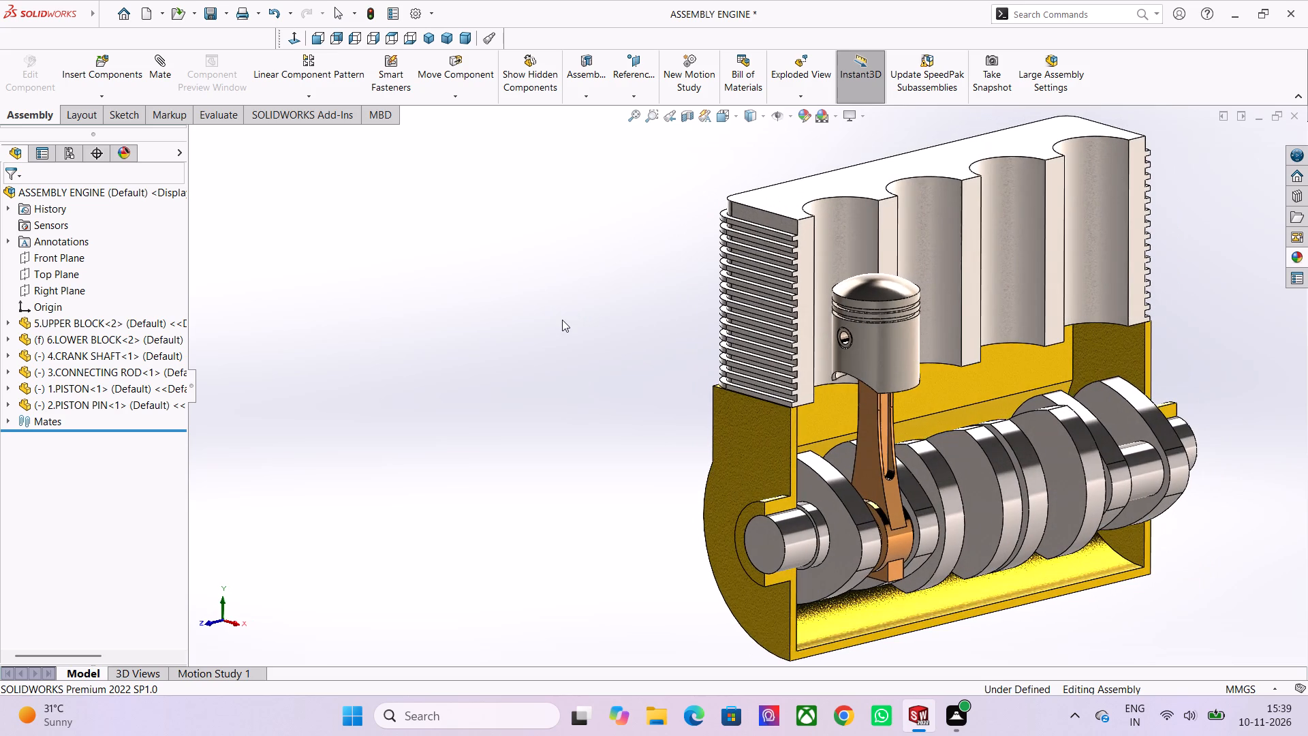
{"action": "key", "text": "ctrl+z"}
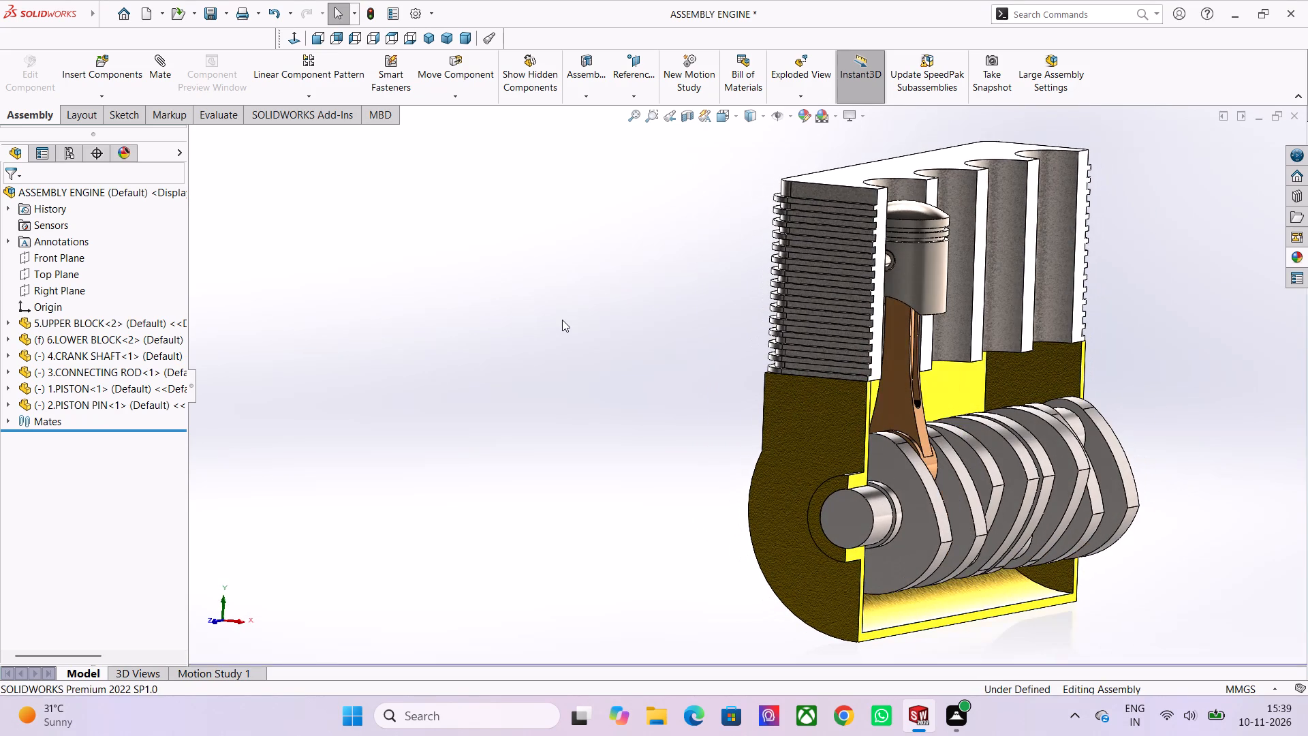
{"action": "key", "text": "ctrl+z"}
{"action": "key", "text": "ctrl+z"}
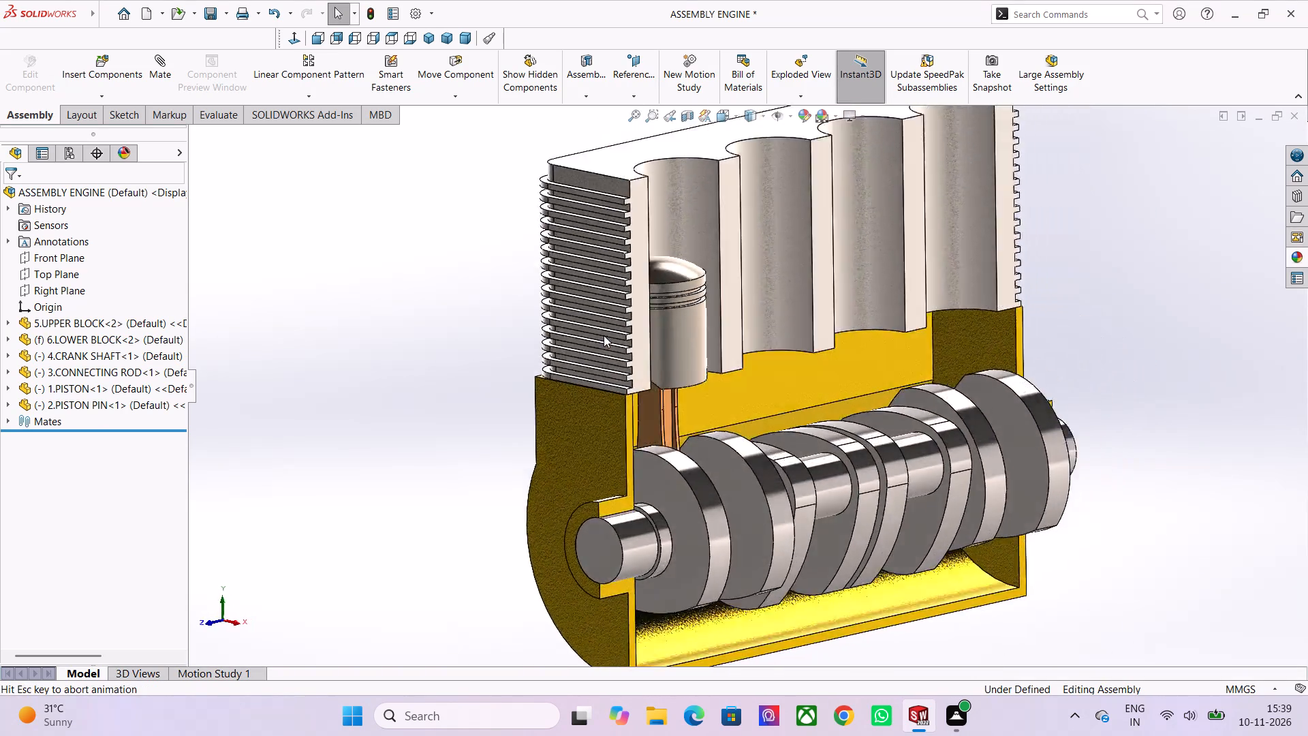
{"action": "key", "text": "ctrl+z"}
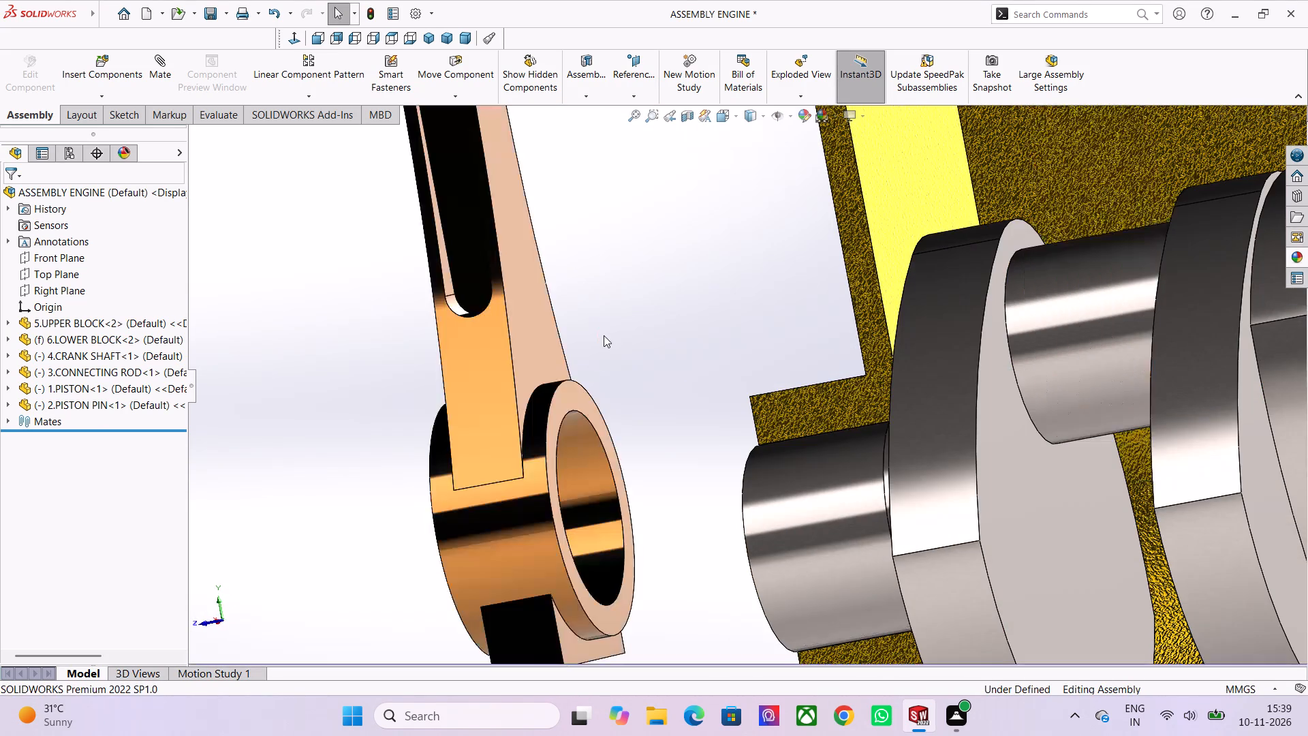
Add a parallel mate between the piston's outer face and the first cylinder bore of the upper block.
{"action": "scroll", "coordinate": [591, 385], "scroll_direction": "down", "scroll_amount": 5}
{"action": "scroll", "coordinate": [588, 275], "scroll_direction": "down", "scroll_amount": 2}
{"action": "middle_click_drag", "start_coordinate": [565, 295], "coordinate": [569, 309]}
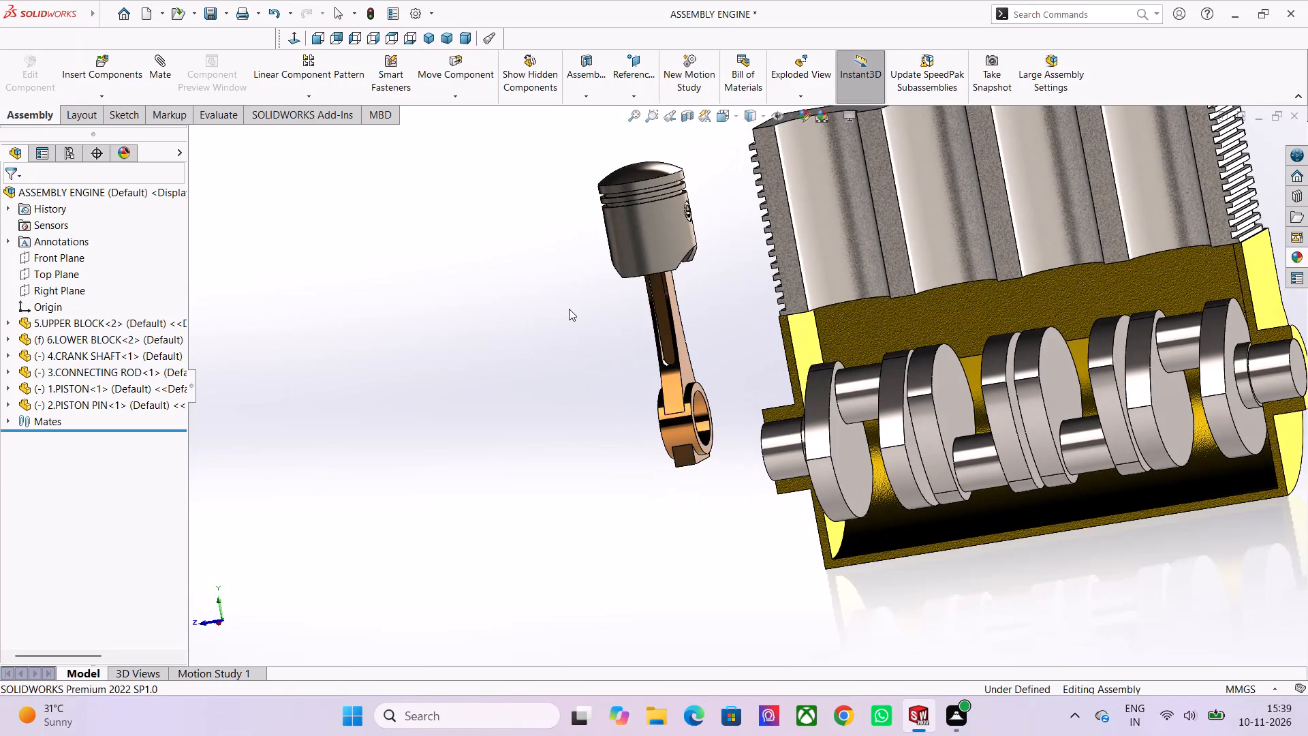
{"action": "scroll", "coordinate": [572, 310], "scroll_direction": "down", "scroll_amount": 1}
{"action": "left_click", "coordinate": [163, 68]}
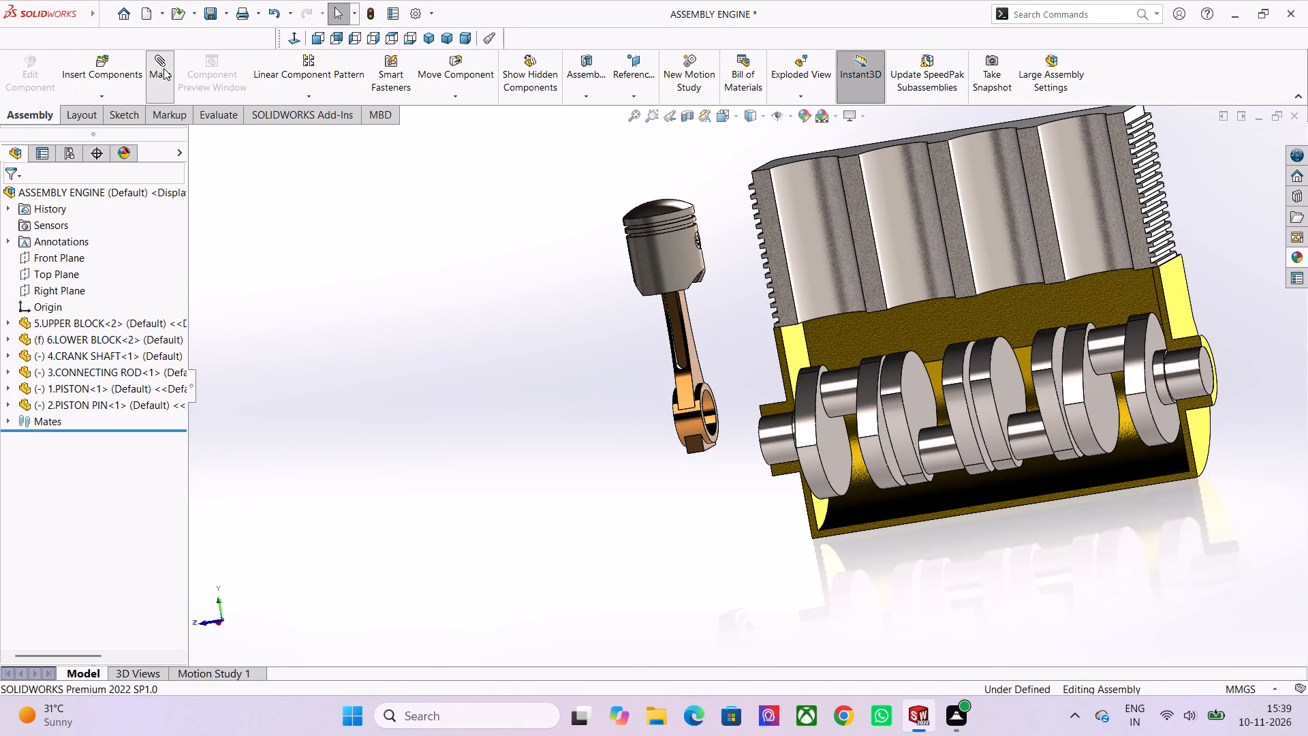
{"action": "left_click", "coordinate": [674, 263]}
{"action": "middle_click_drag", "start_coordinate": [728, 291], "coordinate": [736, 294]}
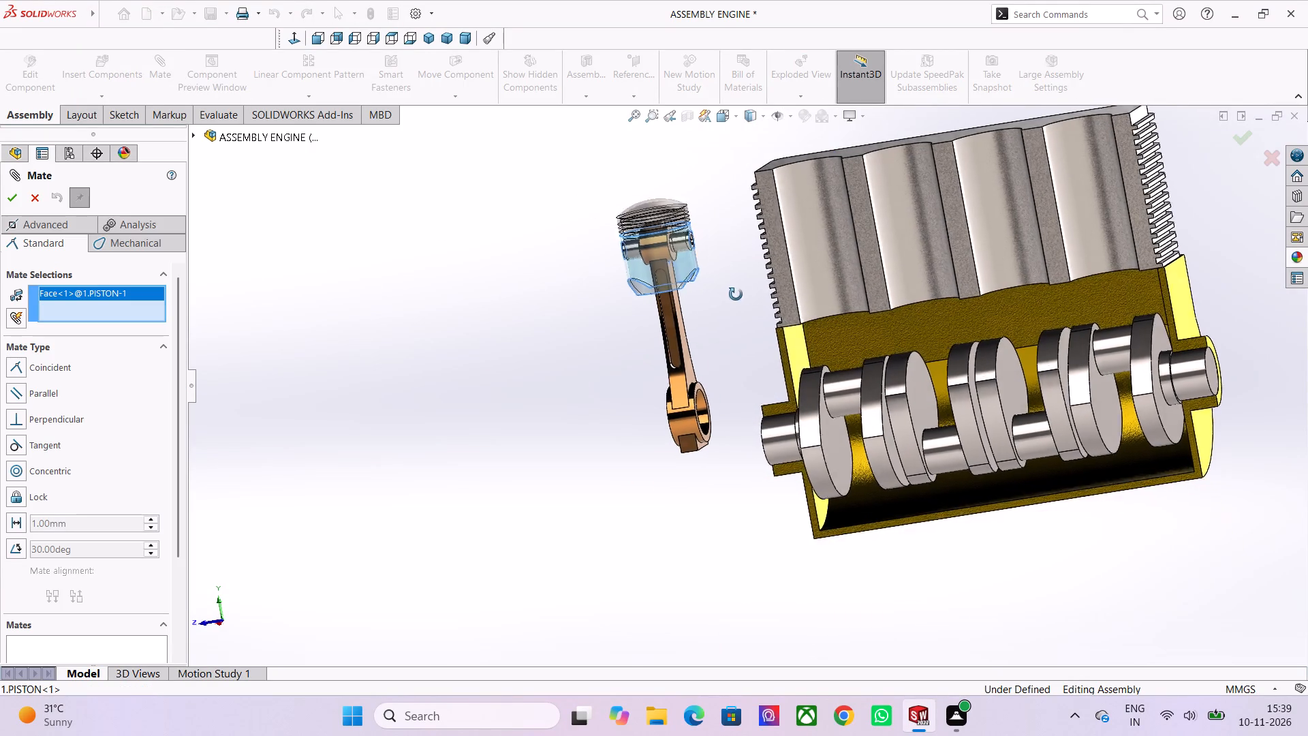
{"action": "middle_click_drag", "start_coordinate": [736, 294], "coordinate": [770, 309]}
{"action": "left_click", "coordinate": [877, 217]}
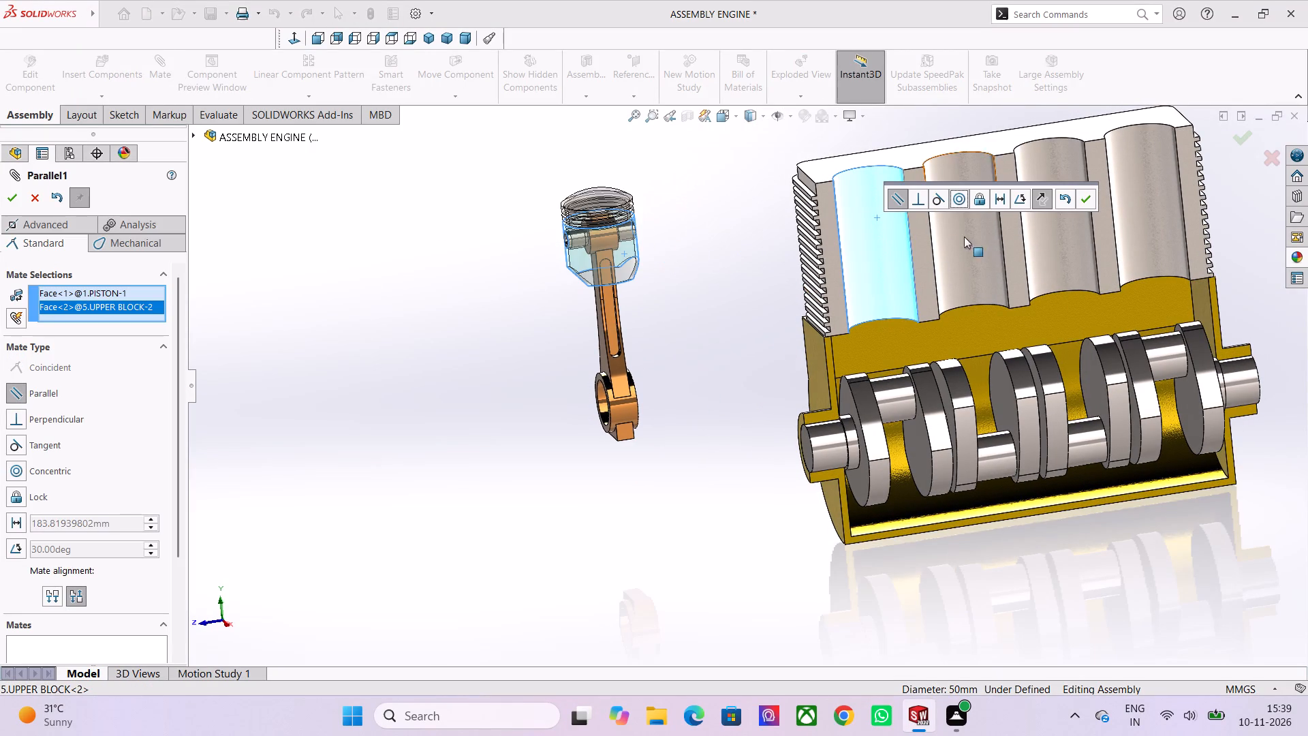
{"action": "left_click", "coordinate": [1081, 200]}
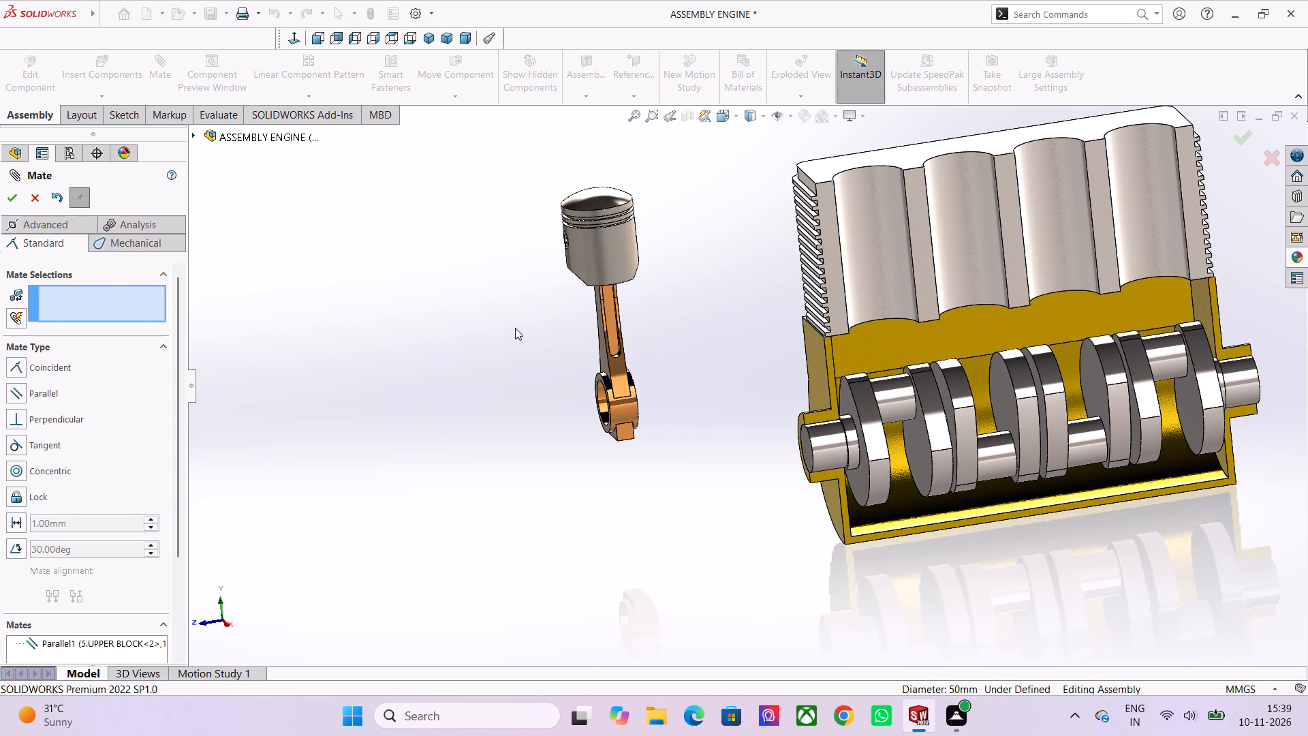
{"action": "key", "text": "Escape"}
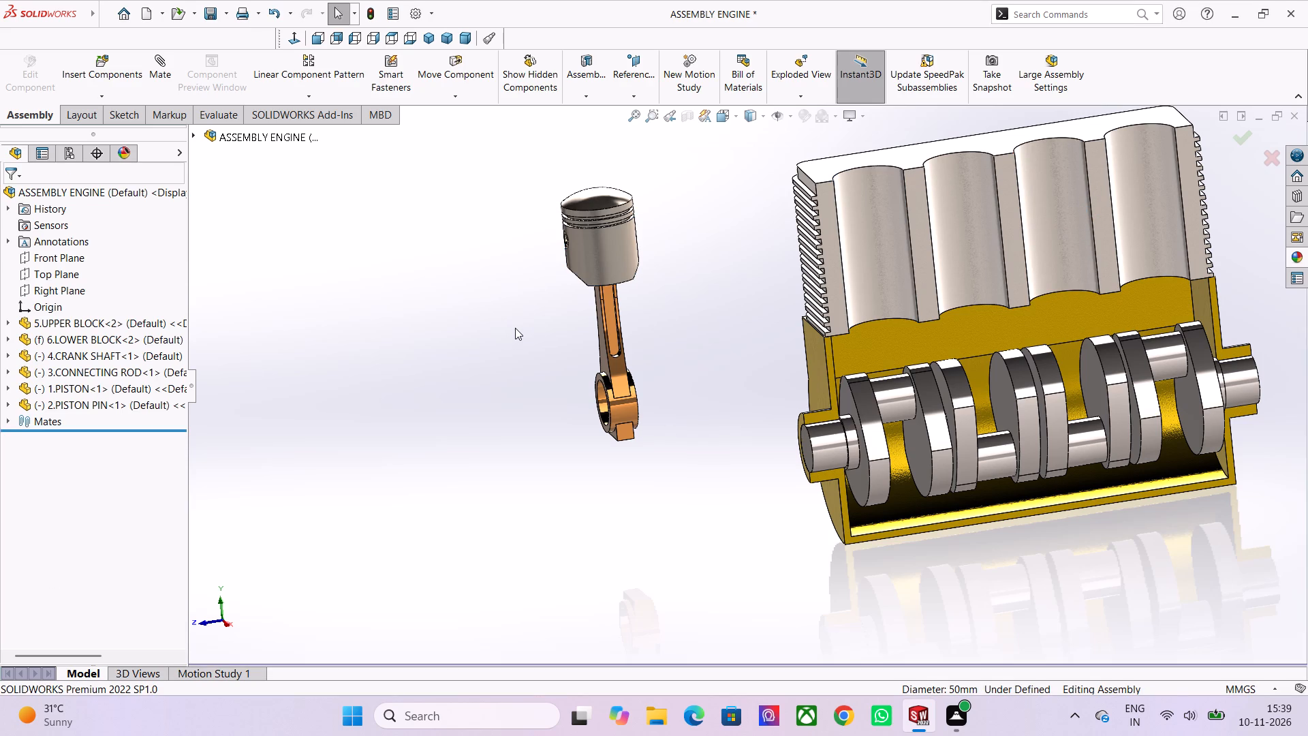
Undo the last two changes, including the parallel mate between the piston and the cylinder bore.
{"action": "key", "text": "ctrl+z"}
{"action": "key", "text": "ctrl+z"}
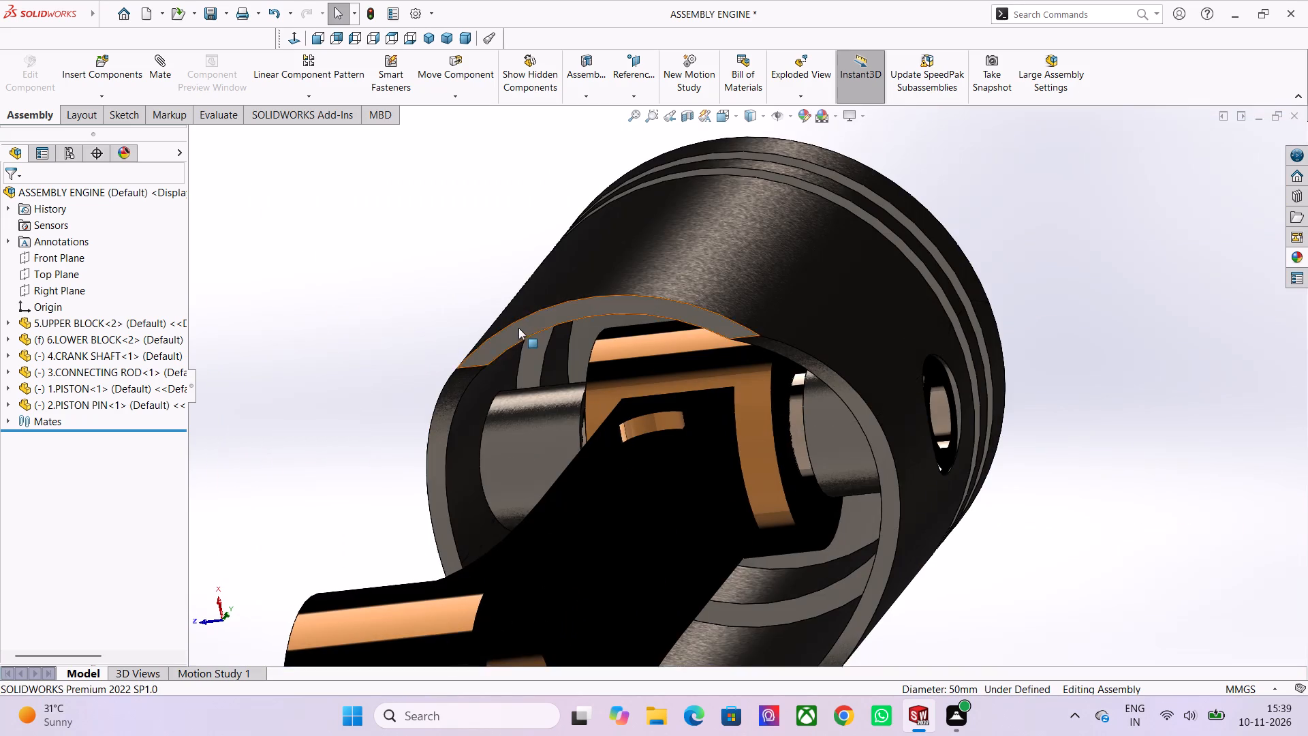
{"action": "scroll", "coordinate": [522, 328], "scroll_direction": "down", "scroll_amount": 2}
{"action": "middle_click_drag", "start_coordinate": [625, 370], "coordinate": [621, 365]}
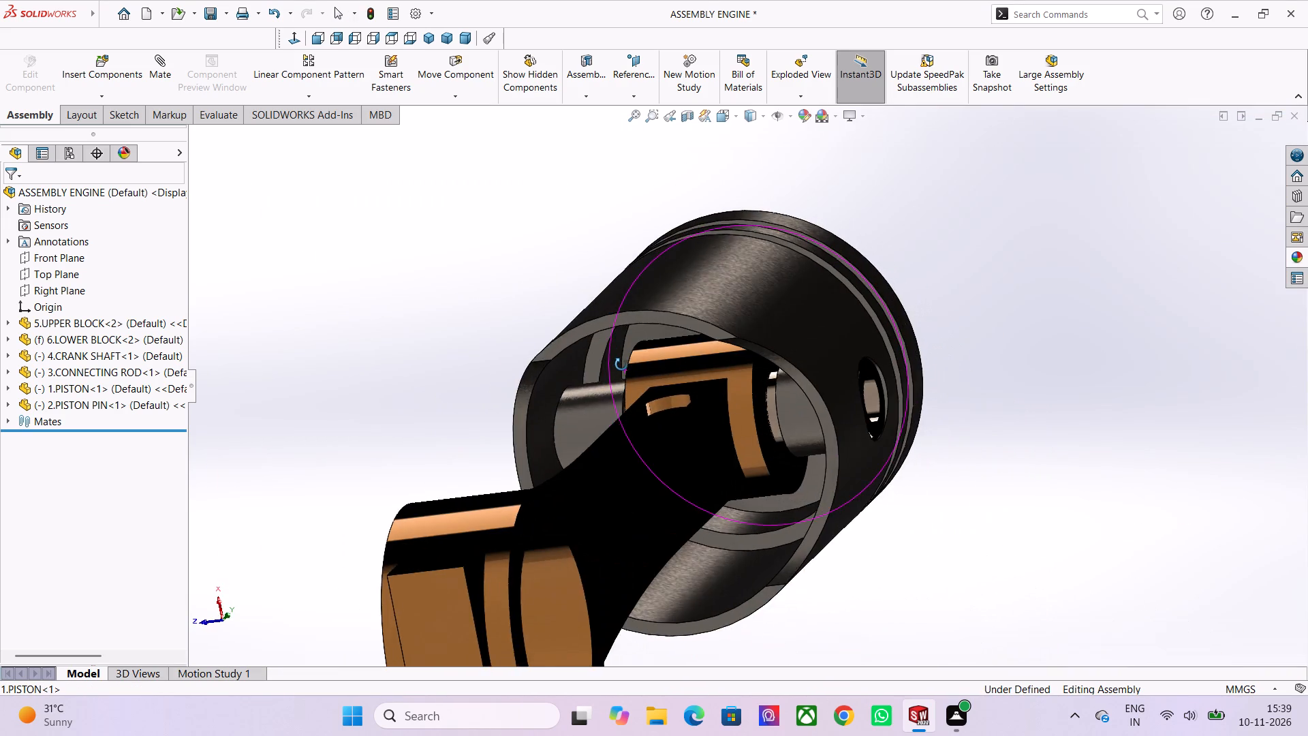
{"action": "middle_click_drag", "start_coordinate": [621, 365], "coordinate": [627, 376]}
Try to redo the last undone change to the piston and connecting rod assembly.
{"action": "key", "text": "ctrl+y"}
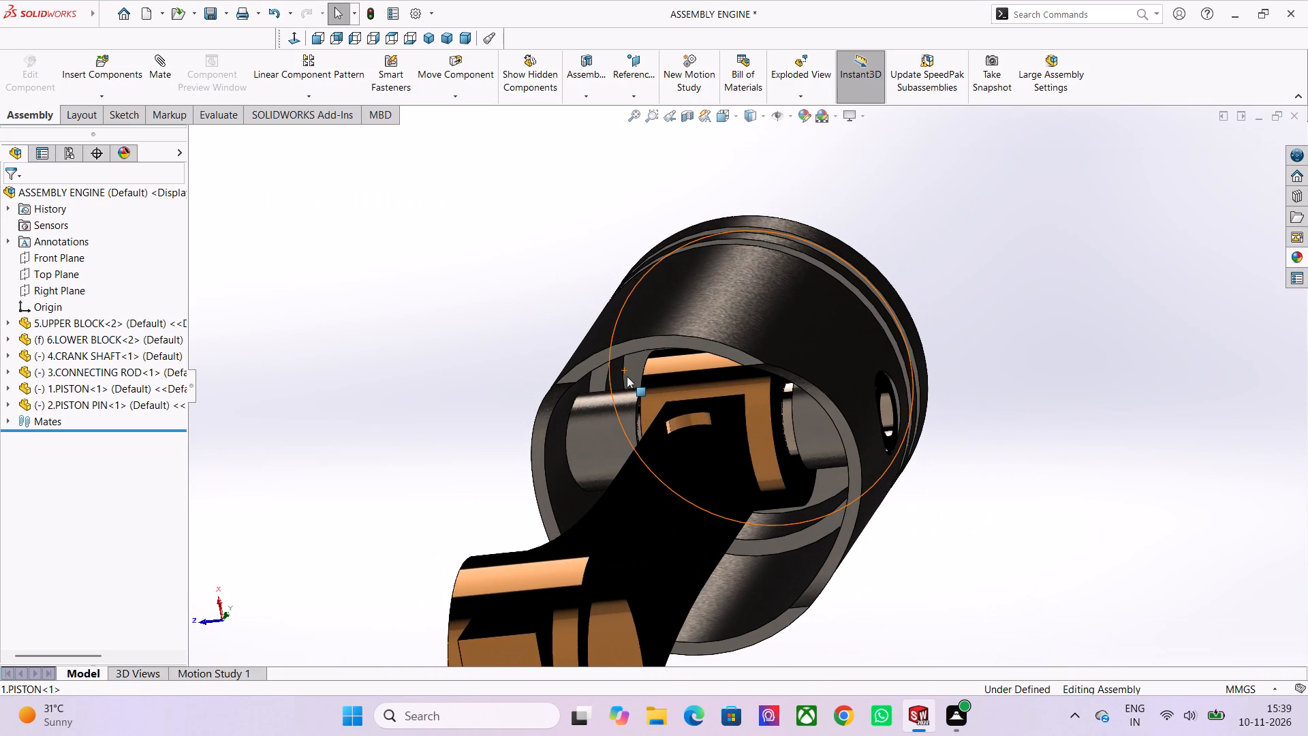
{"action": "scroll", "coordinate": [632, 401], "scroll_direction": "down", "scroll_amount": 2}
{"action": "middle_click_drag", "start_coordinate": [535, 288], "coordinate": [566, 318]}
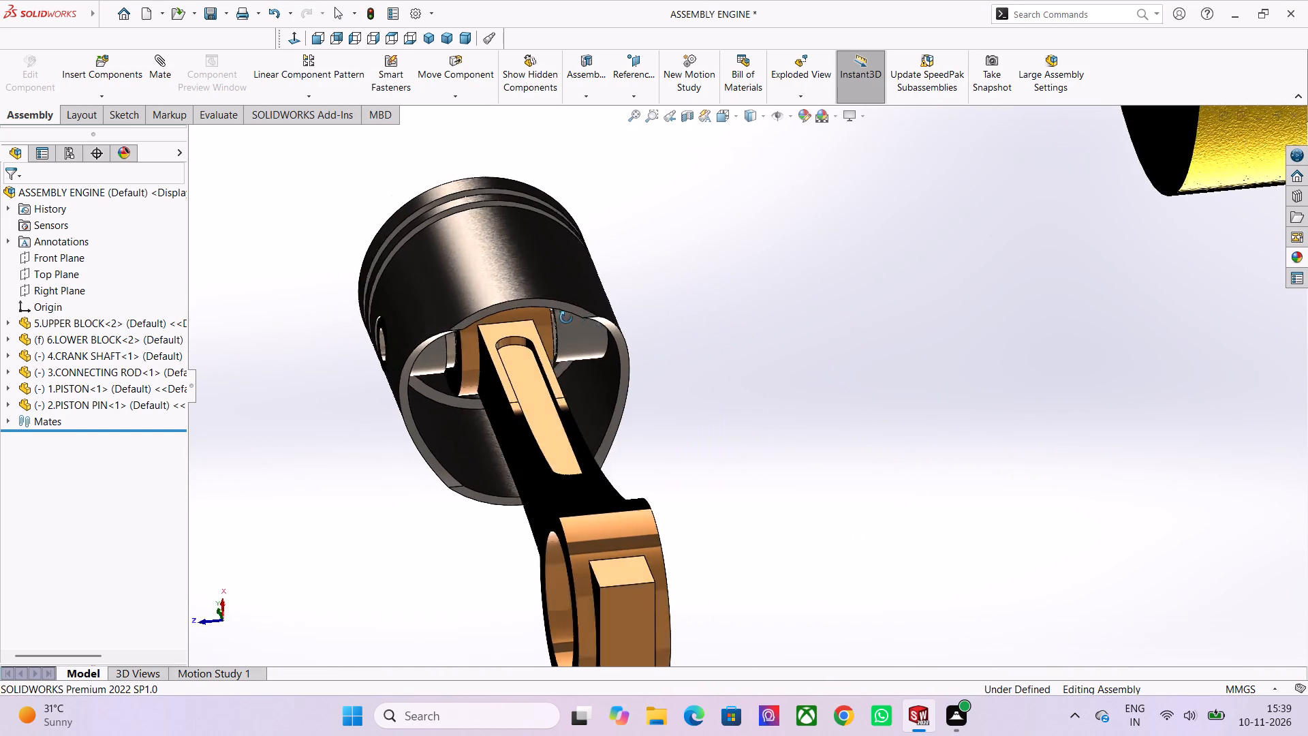
Slide the connecting rod back and forth along the piston pin axis, leaving it outside the piston.
{"action": "middle_click_drag", "start_coordinate": [566, 318], "coordinate": [559, 311]}
{"action": "left_click_drag", "start_coordinate": [561, 585], "coordinate": [751, 558]}
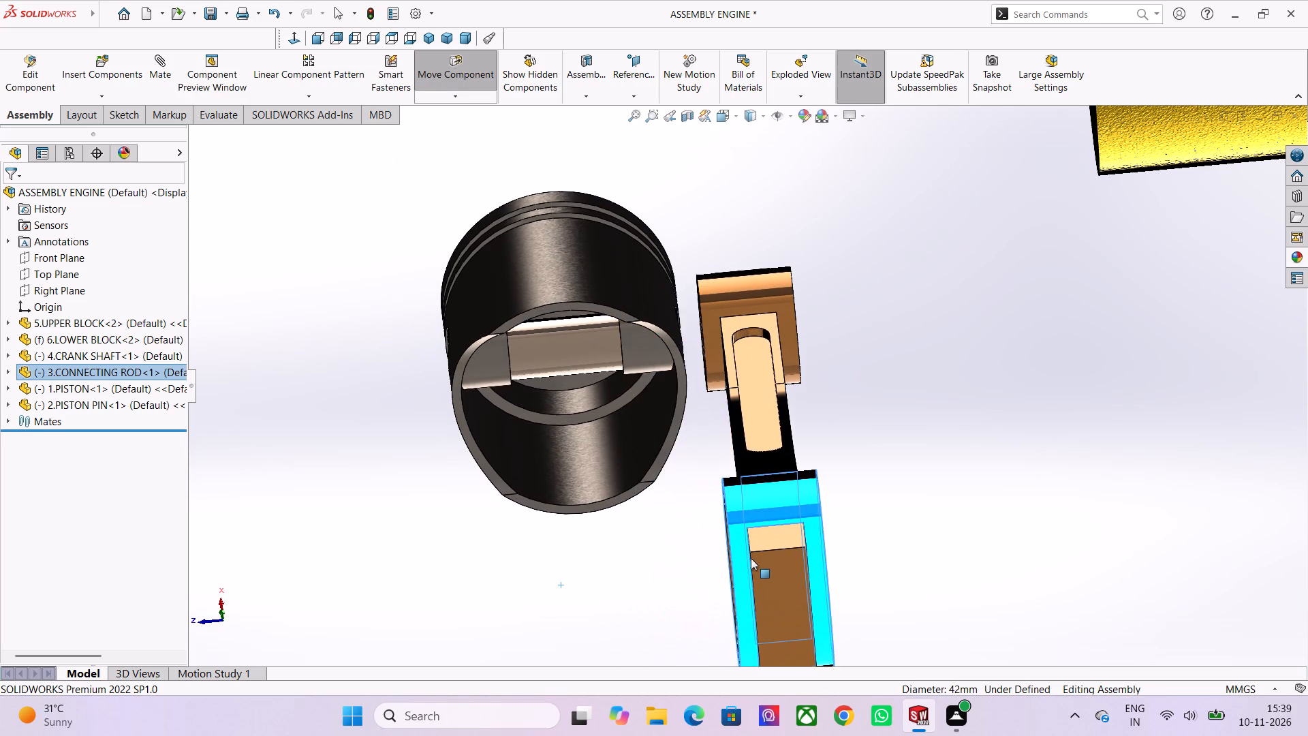
{"action": "left_click_drag", "start_coordinate": [751, 558], "coordinate": [563, 577]}
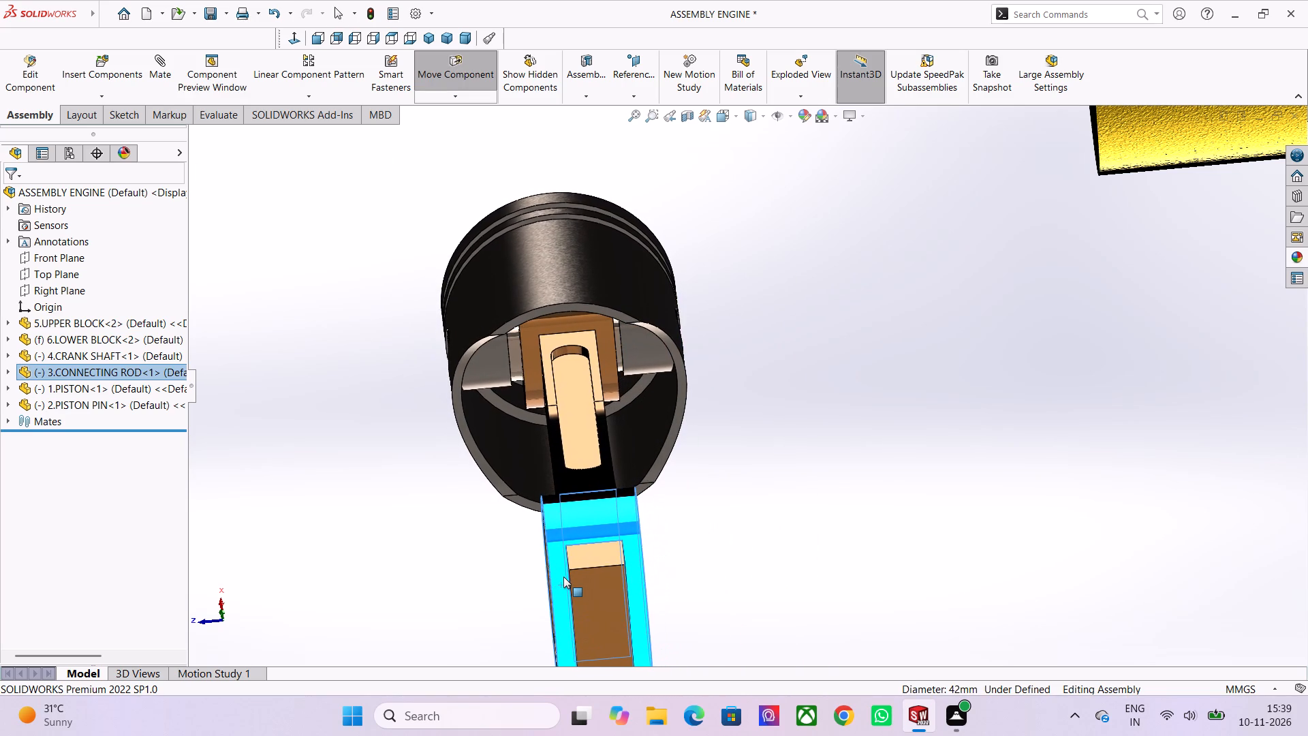
{"action": "left_click_drag", "start_coordinate": [563, 577], "coordinate": [751, 564]}
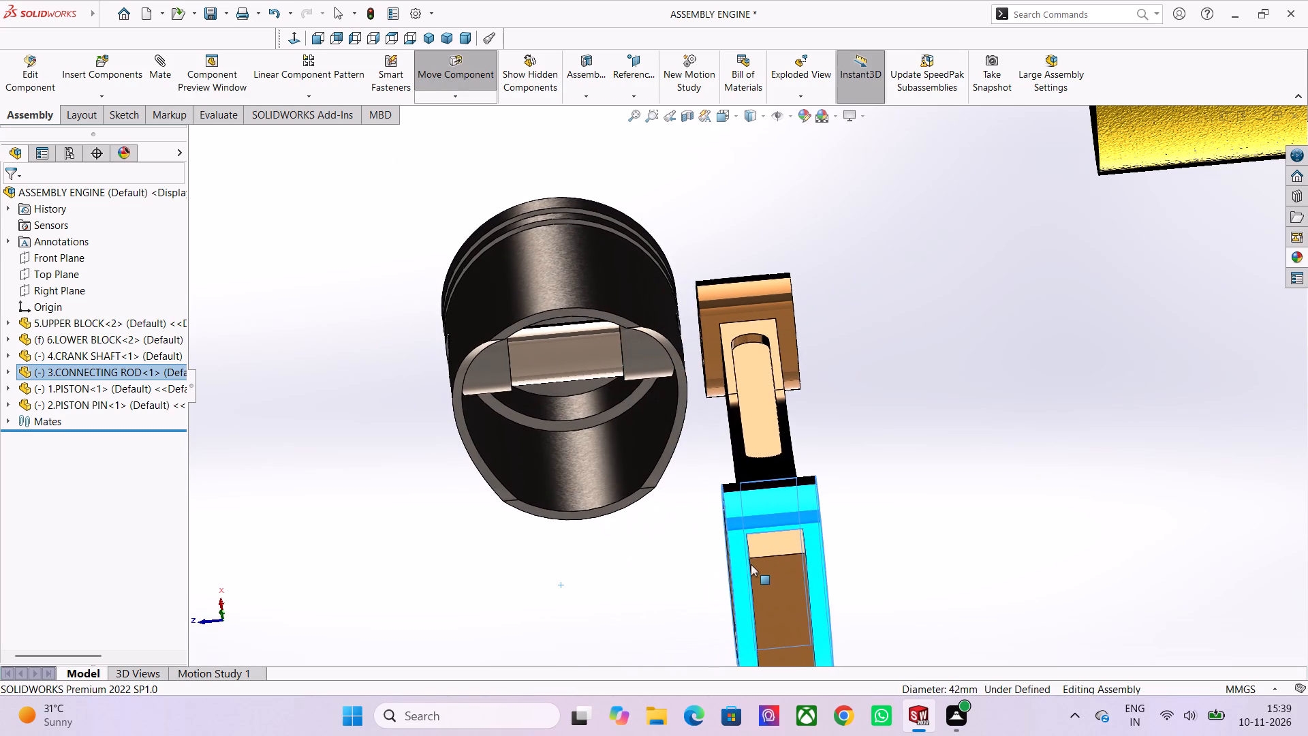
{"action": "left_click_drag", "start_coordinate": [751, 564], "coordinate": [792, 557]}
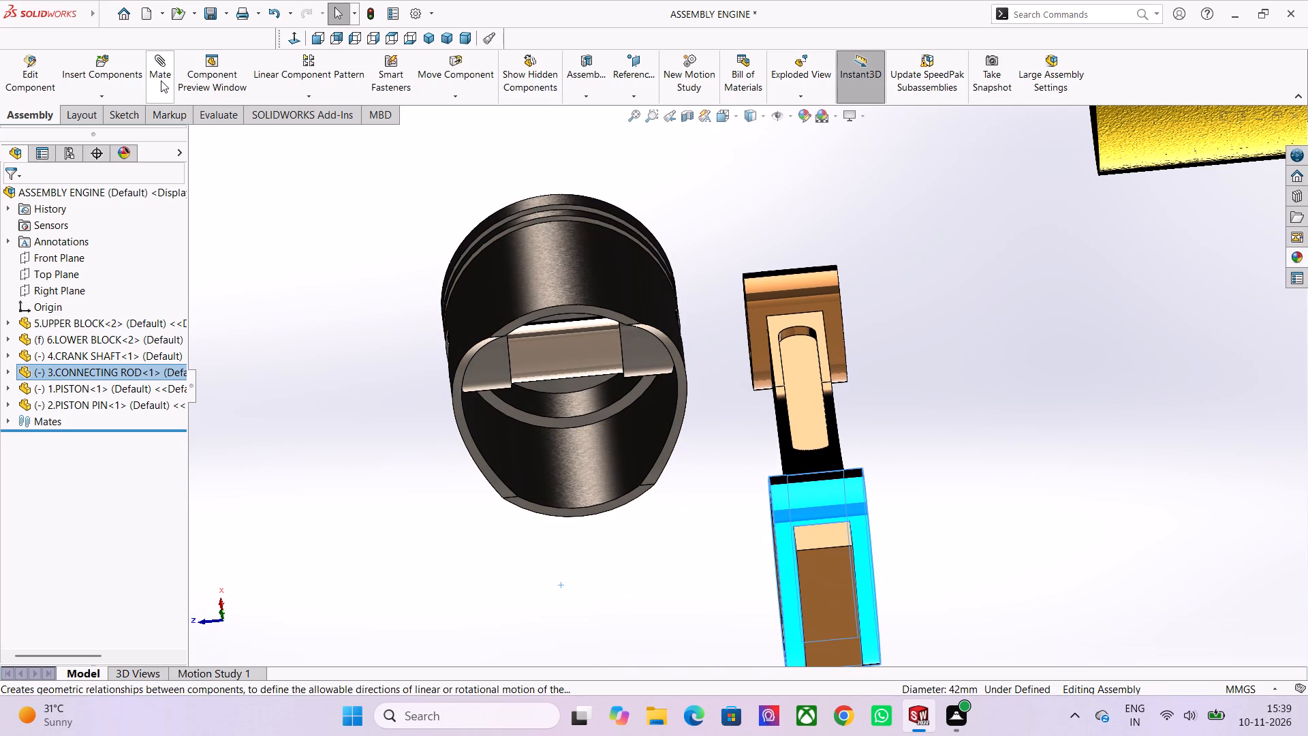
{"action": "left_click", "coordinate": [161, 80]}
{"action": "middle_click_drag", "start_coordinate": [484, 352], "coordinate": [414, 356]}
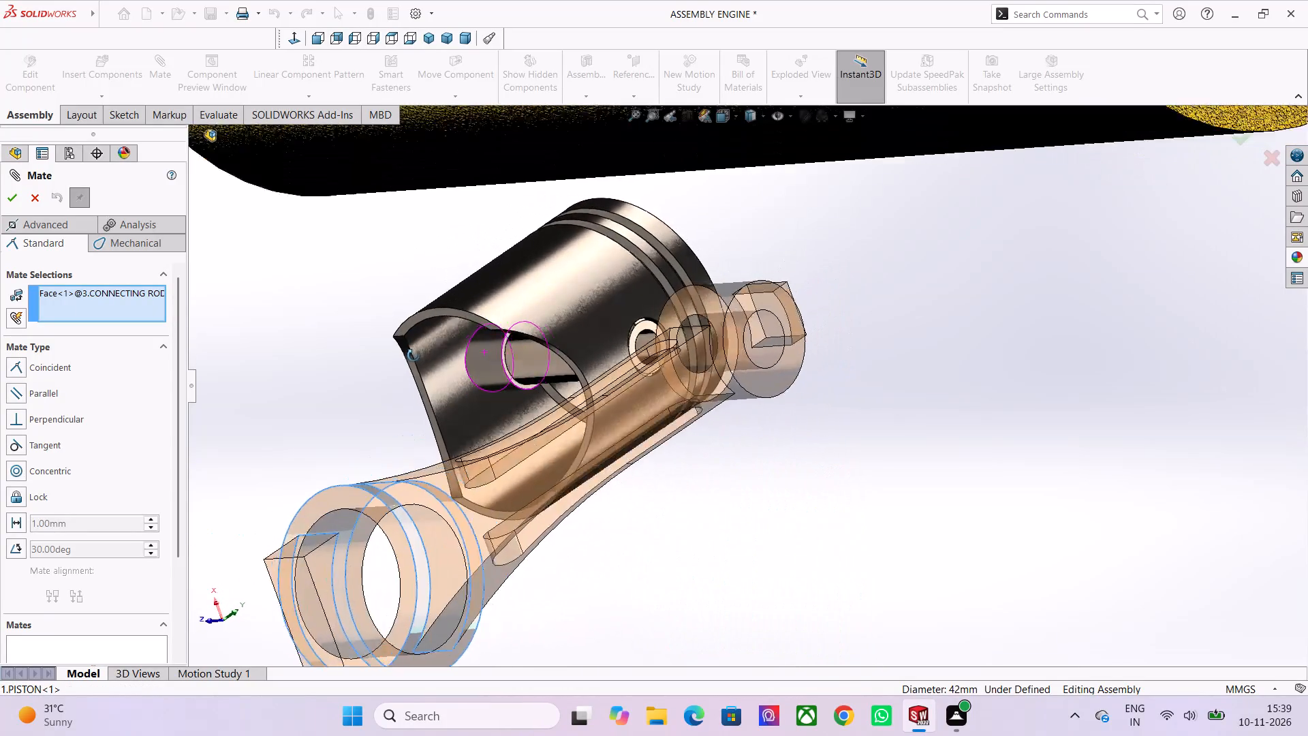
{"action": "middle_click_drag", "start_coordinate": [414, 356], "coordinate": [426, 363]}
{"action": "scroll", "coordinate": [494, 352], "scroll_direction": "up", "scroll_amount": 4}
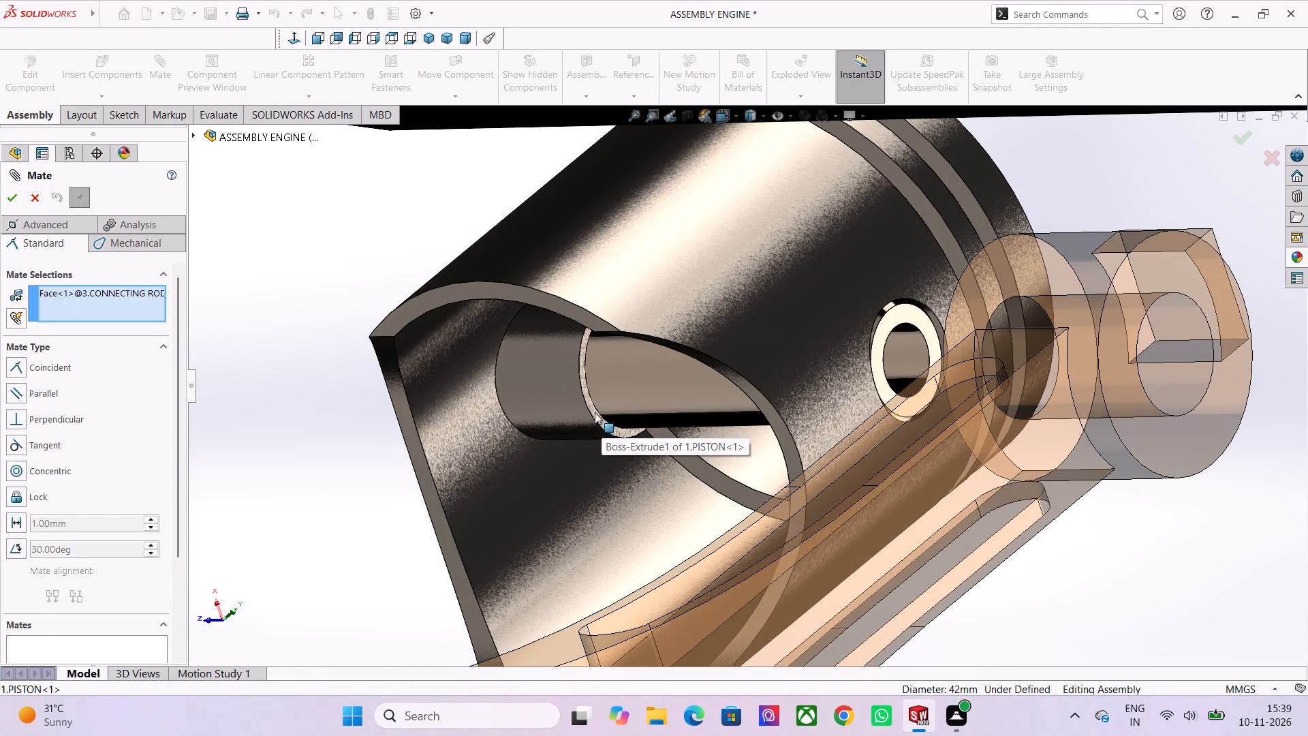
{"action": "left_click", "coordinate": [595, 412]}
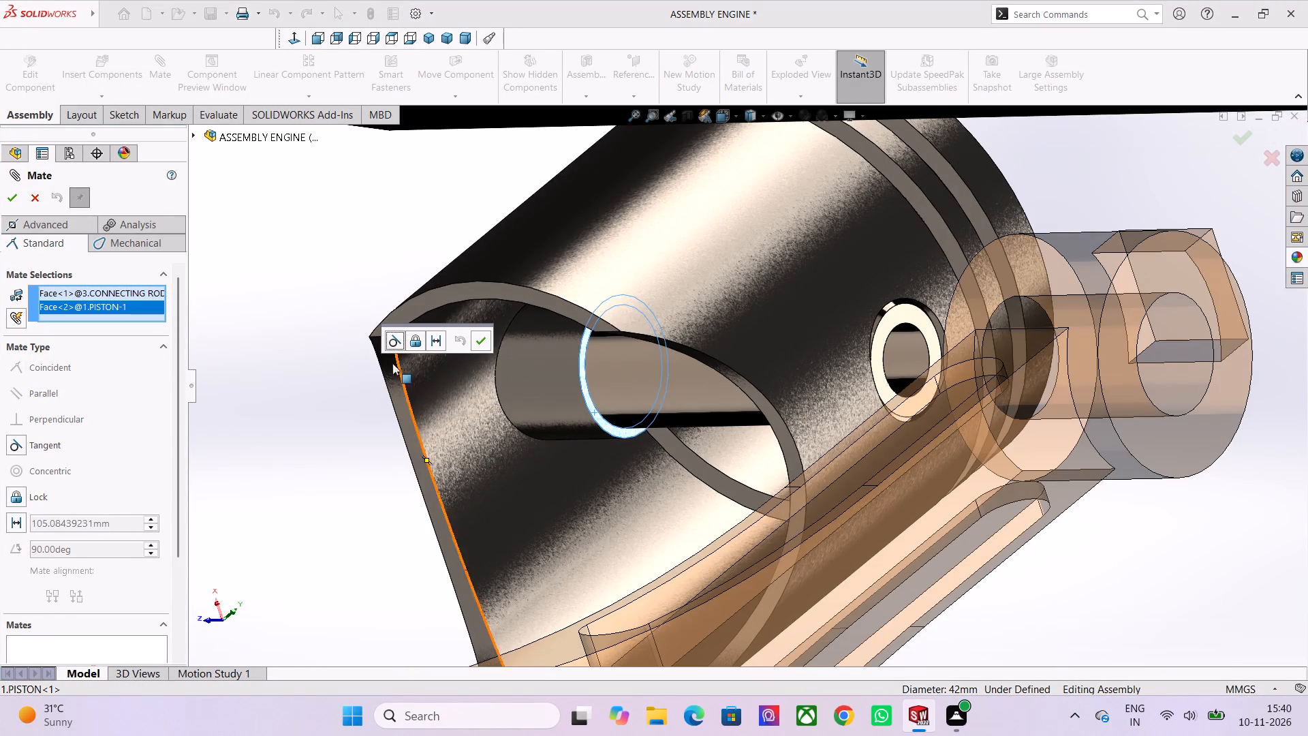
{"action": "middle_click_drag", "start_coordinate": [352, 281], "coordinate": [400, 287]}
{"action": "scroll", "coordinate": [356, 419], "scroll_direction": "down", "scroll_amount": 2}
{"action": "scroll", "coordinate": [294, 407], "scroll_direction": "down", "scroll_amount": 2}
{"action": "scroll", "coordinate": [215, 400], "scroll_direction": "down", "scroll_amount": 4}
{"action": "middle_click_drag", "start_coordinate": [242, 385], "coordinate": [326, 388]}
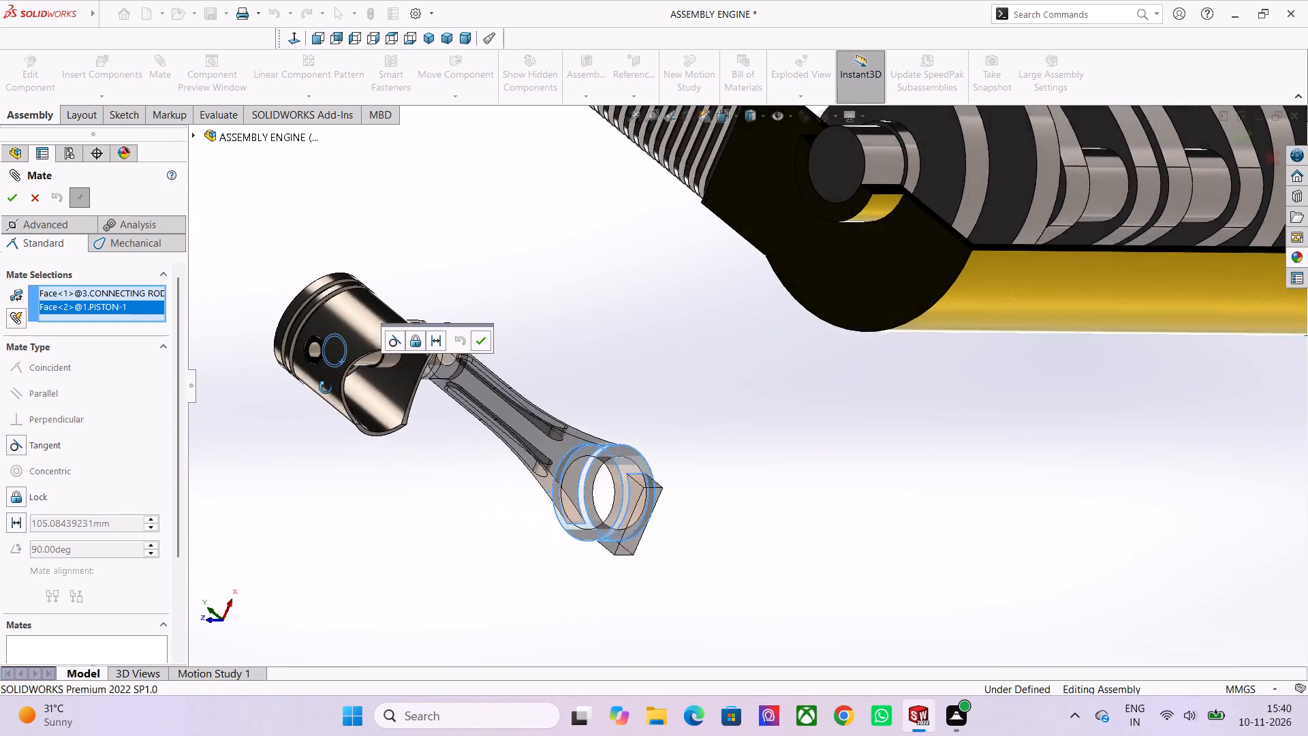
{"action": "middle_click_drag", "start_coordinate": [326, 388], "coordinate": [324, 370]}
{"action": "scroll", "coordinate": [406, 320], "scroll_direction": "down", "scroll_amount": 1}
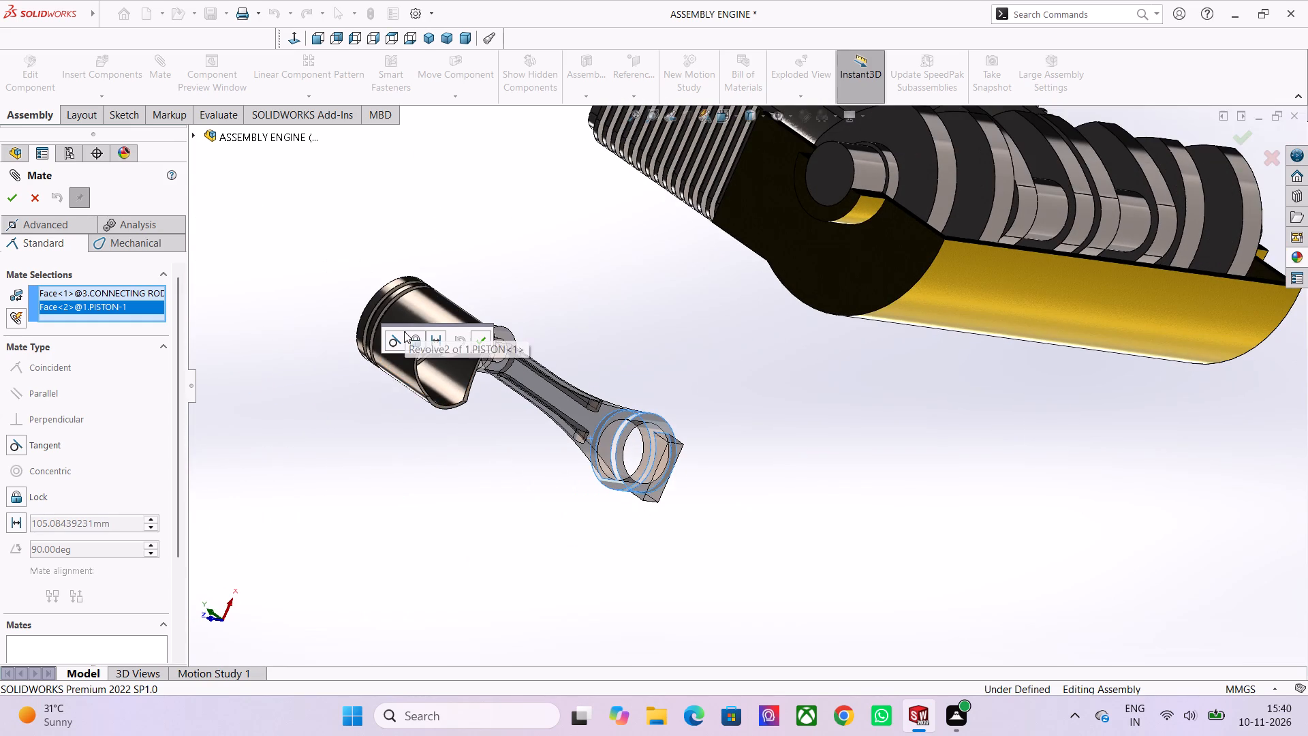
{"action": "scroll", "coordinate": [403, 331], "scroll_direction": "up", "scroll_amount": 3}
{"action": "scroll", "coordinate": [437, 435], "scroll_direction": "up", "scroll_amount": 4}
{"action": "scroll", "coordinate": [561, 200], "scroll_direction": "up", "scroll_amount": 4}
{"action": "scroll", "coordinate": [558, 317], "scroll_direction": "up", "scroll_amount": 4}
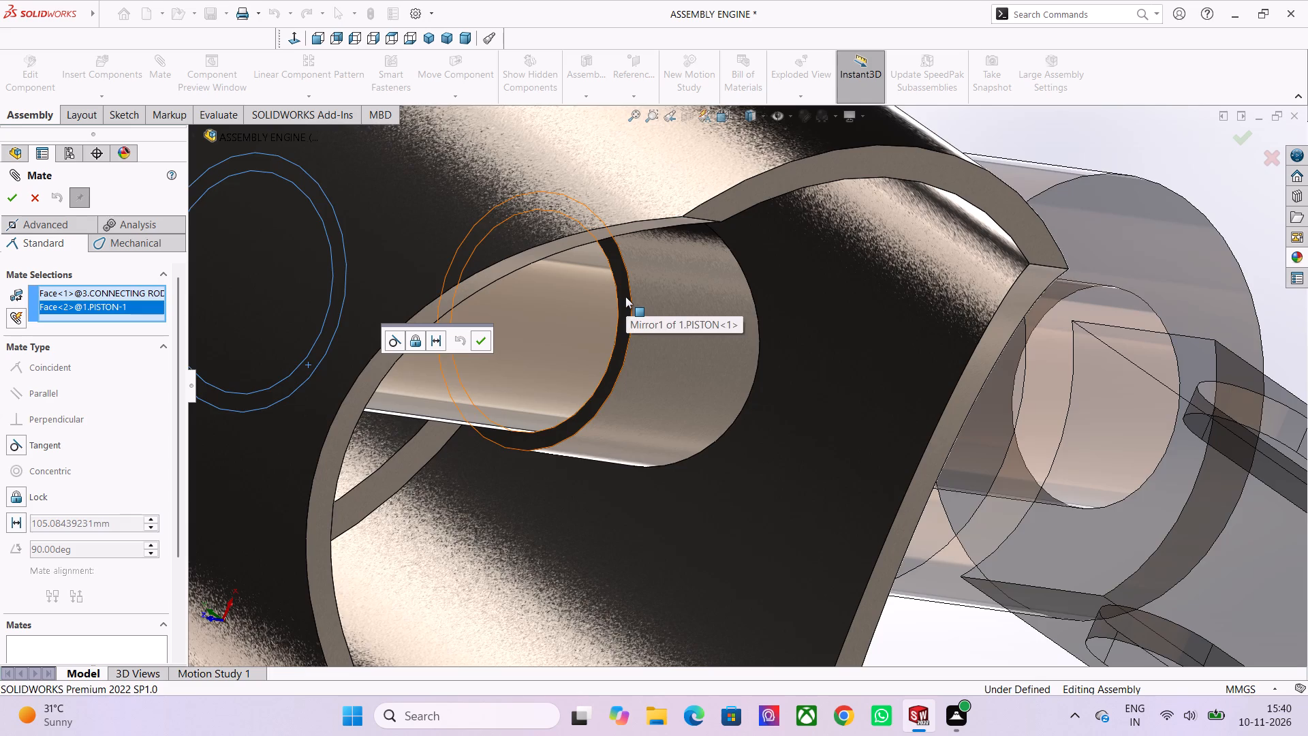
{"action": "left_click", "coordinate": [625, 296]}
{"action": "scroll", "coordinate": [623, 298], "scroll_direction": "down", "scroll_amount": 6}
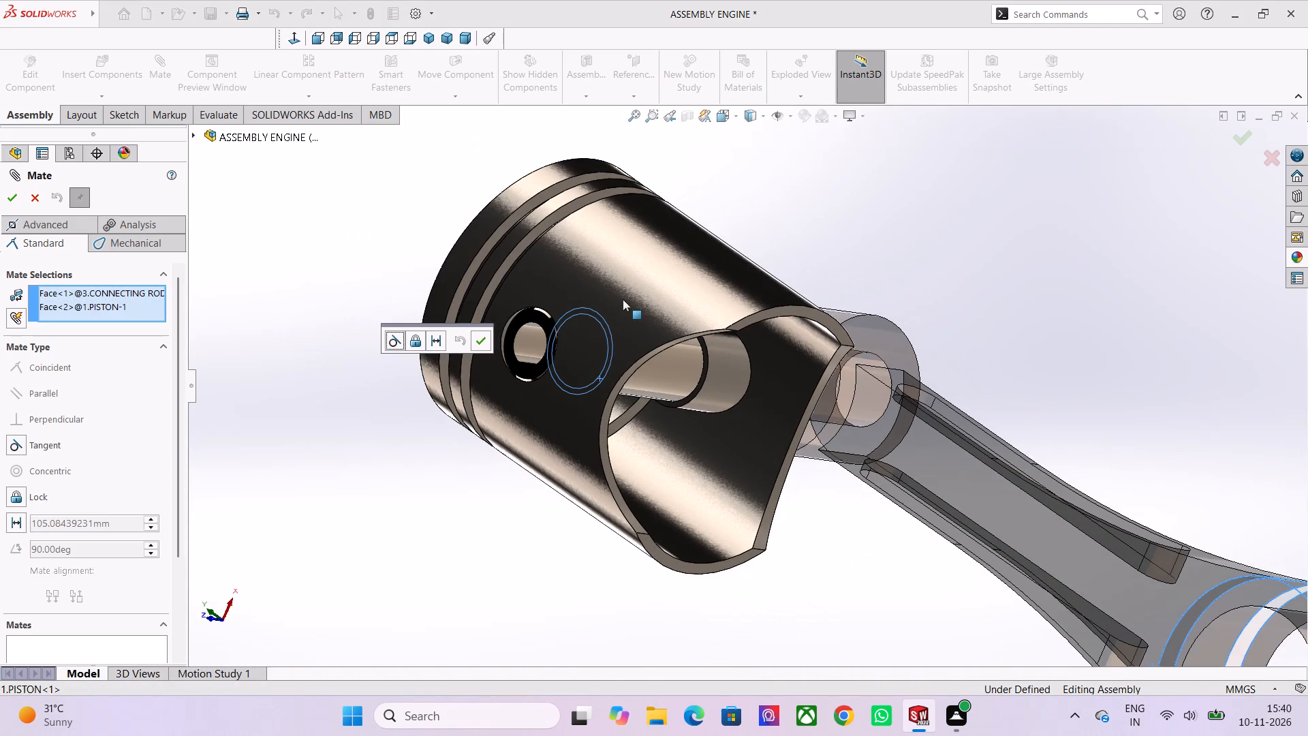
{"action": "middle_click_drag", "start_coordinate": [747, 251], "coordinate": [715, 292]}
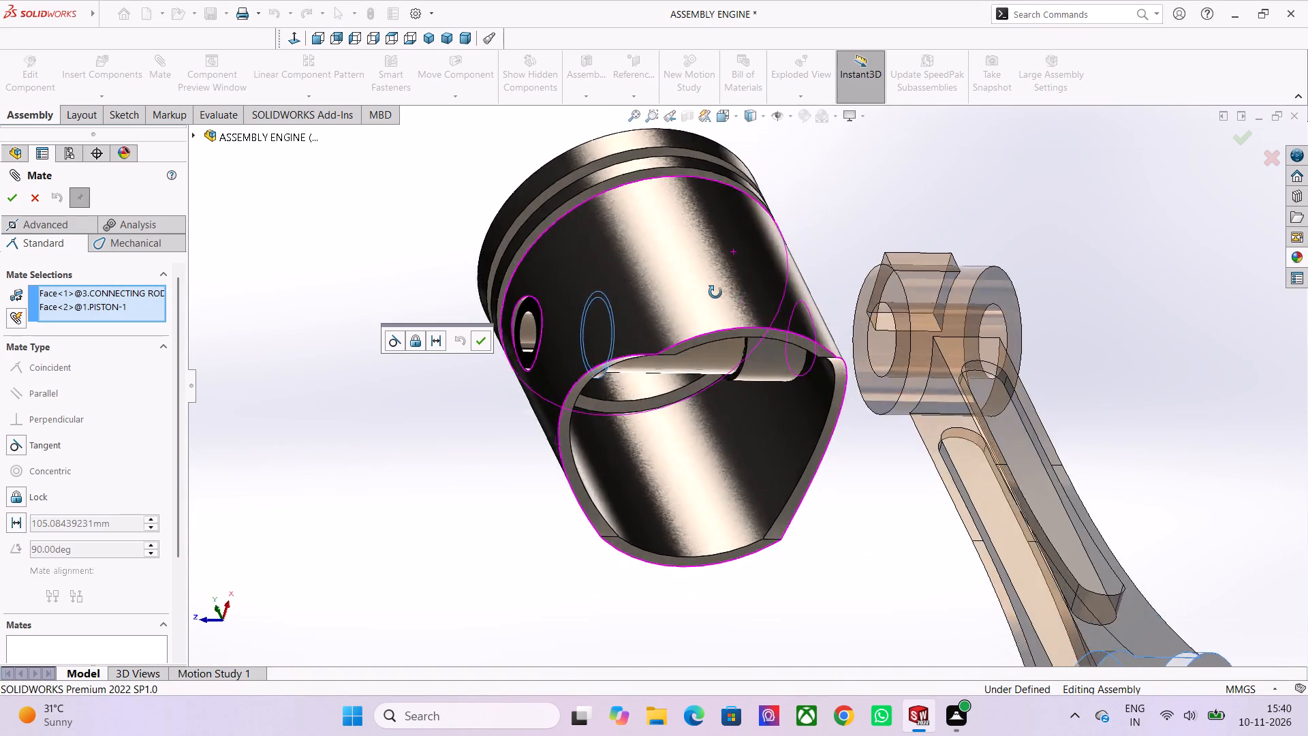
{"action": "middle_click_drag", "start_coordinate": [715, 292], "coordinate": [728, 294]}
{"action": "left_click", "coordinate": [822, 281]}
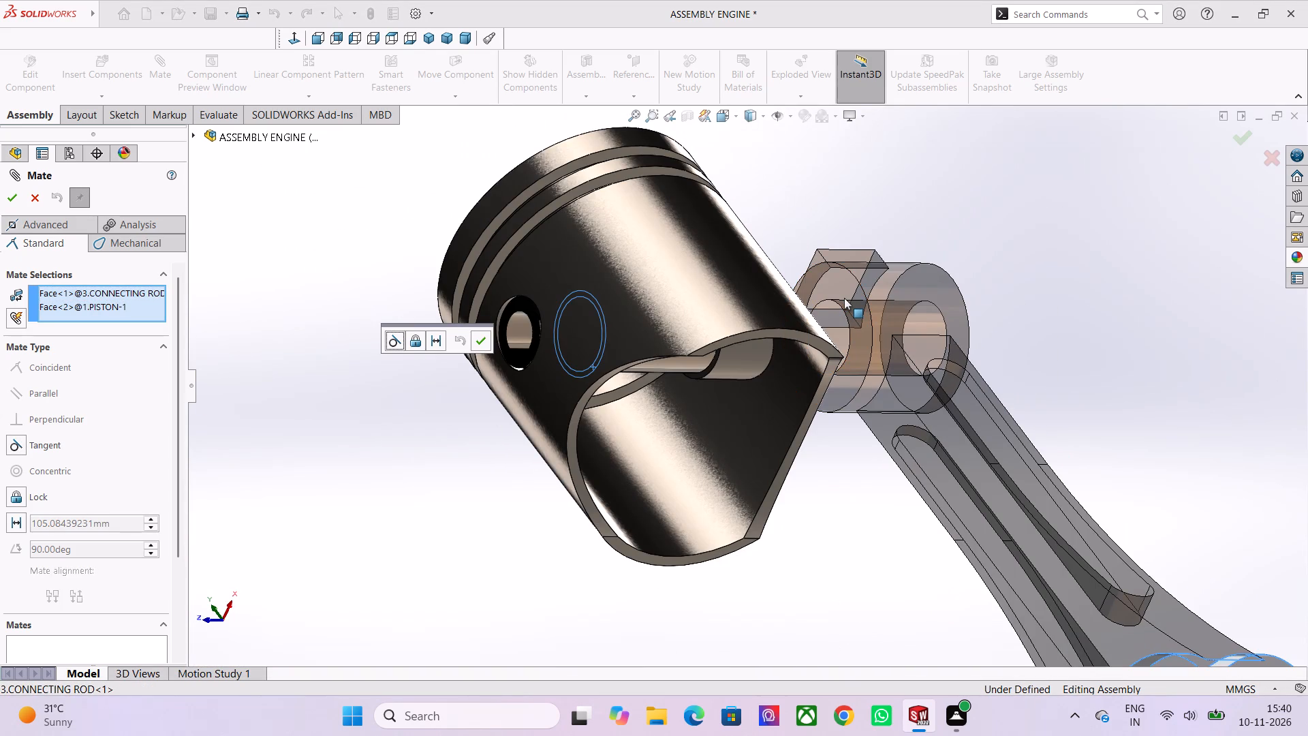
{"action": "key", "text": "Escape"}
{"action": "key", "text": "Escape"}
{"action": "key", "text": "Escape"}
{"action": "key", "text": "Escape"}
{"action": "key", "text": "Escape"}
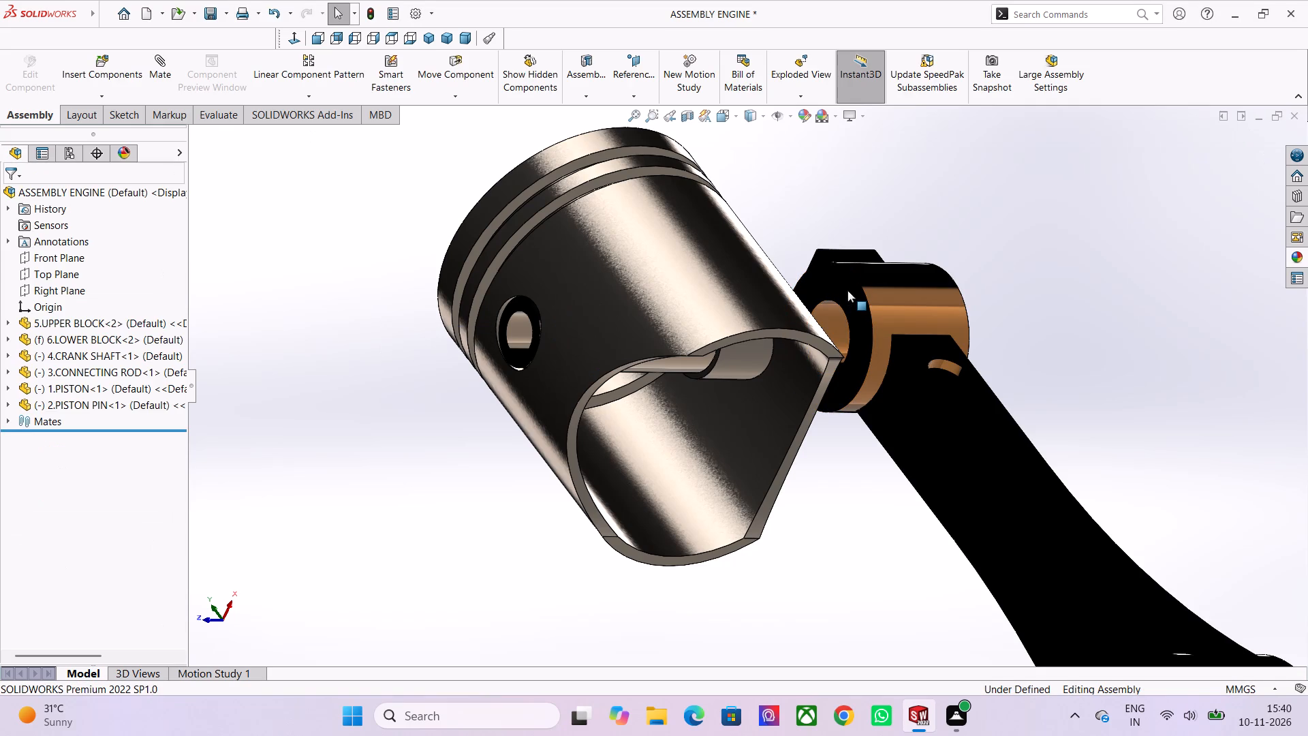
Add a centered width mate between the piston's two inner pin-boss faces and the two side faces of the connecting rod's small end.
{"action": "left_click", "coordinate": [166, 73]}
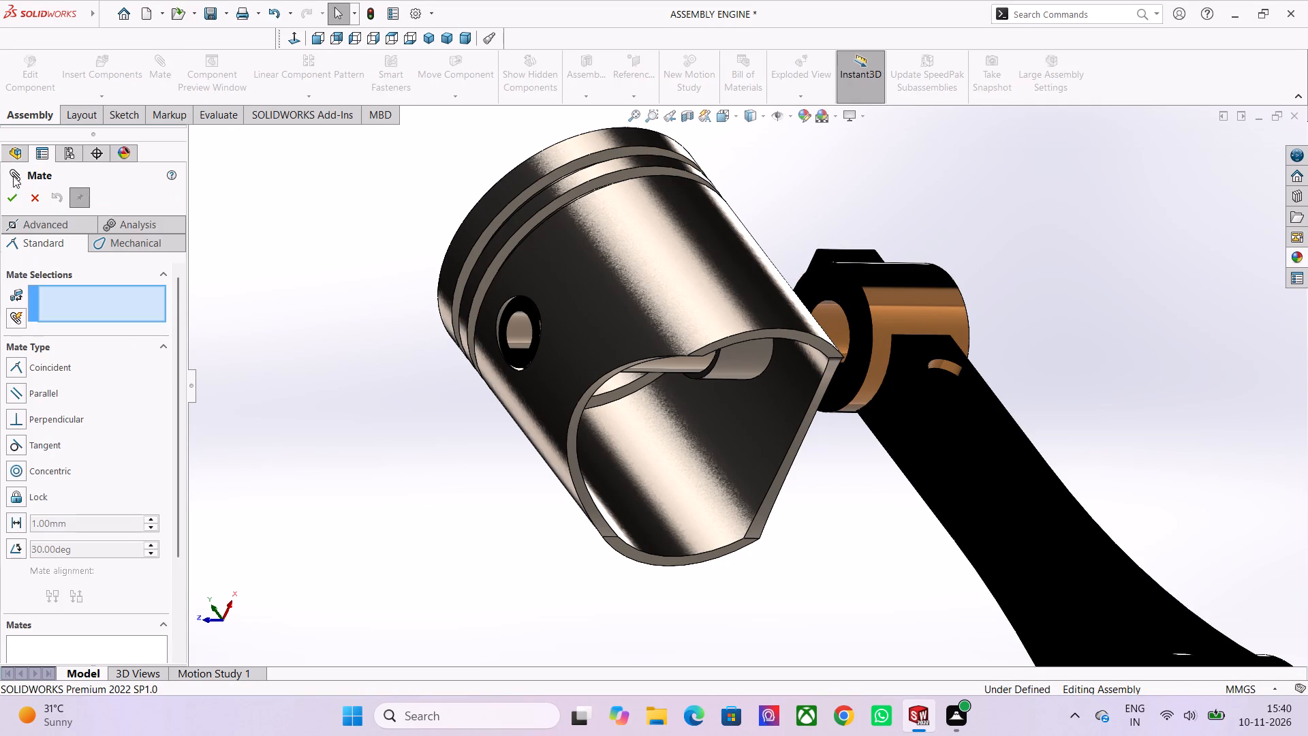
{"action": "left_click", "coordinate": [37, 223]}
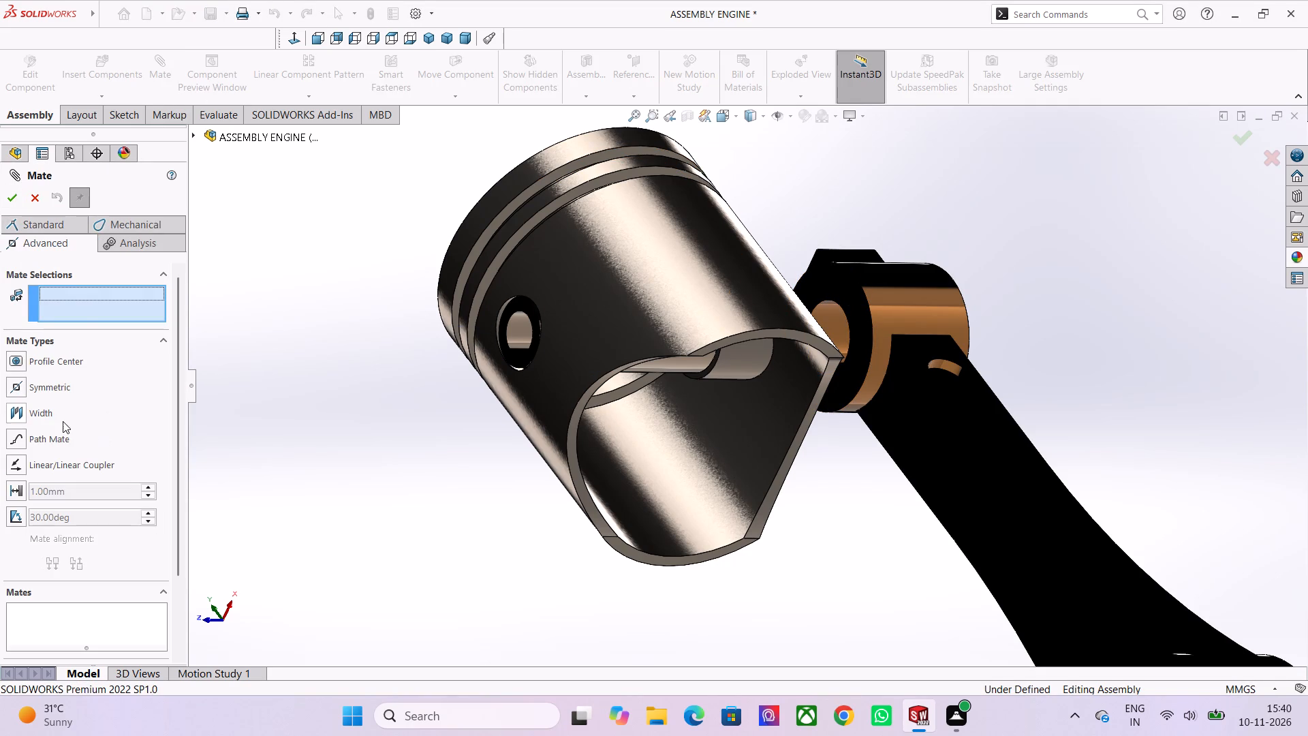
{"action": "left_click", "coordinate": [49, 412]}
{"action": "middle_click_drag", "start_coordinate": [376, 450], "coordinate": [361, 413]}
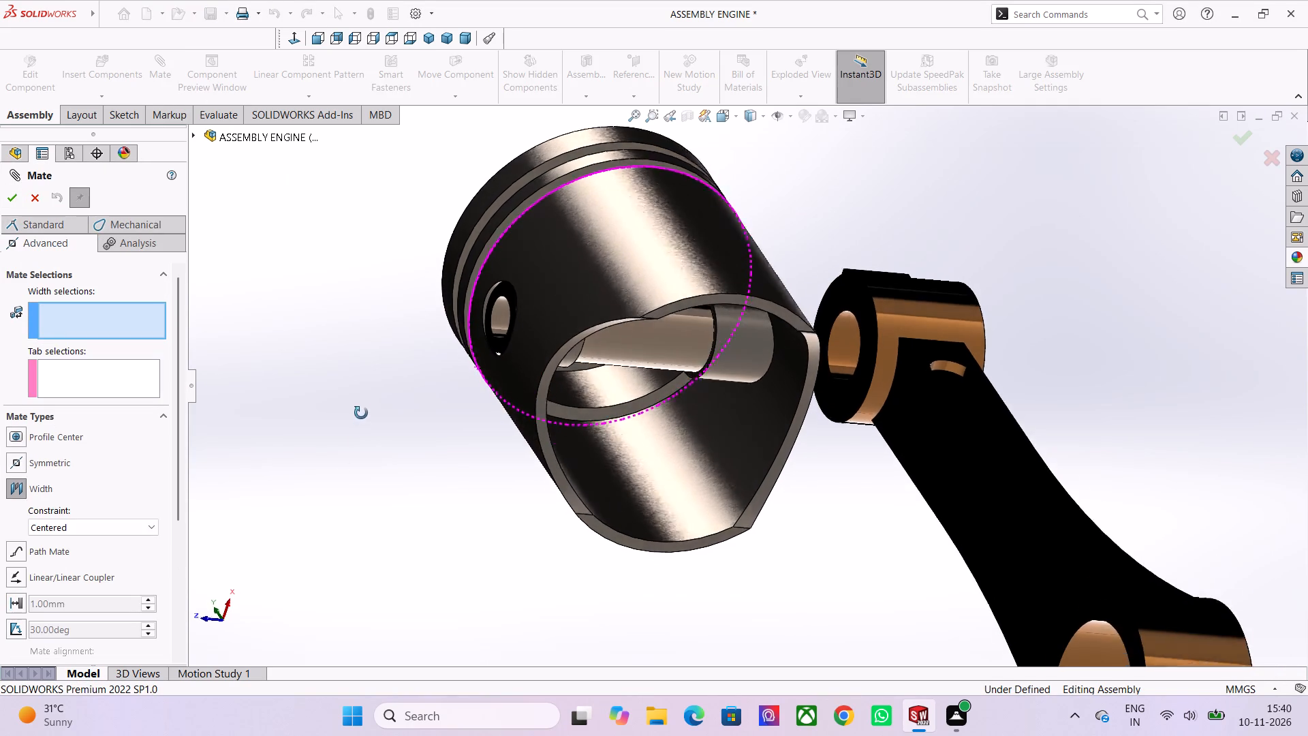
{"action": "middle_click_drag", "start_coordinate": [361, 413], "coordinate": [397, 397]}
{"action": "scroll", "coordinate": [691, 355], "scroll_direction": "up", "scroll_amount": 2}
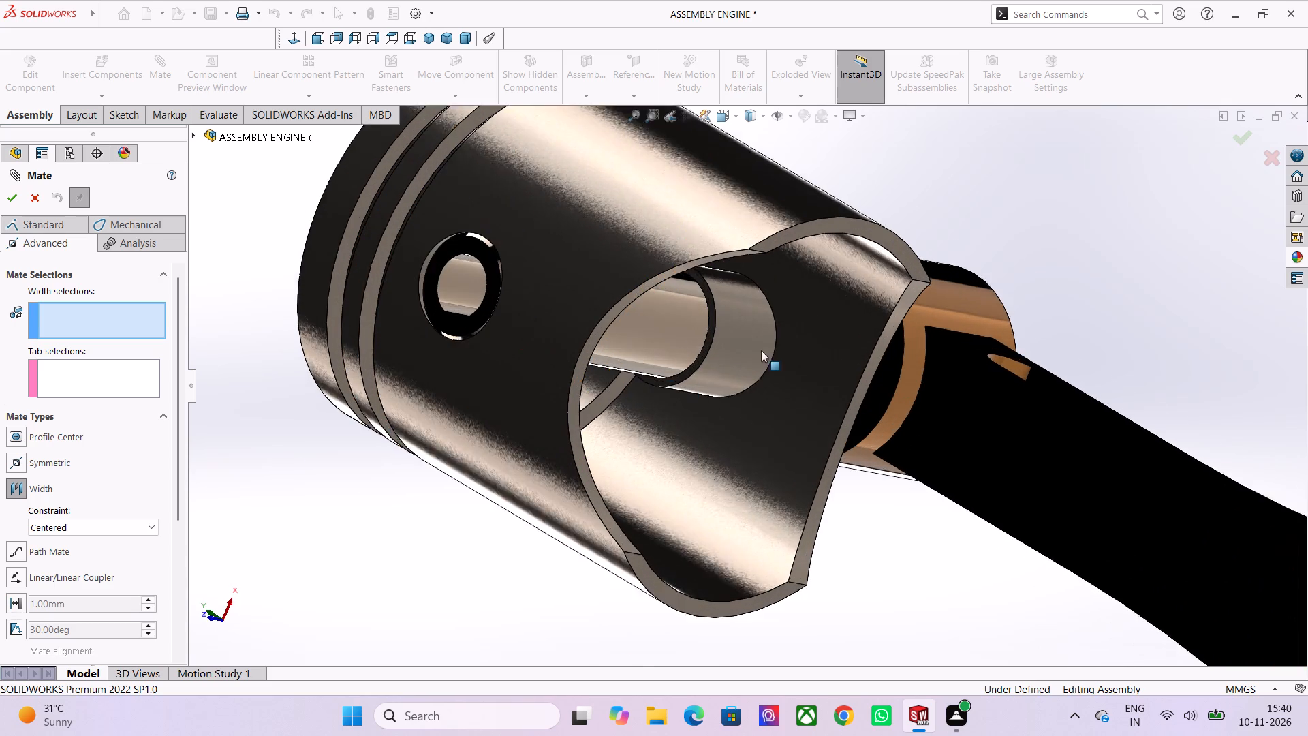
{"action": "scroll", "coordinate": [761, 350], "scroll_direction": "up", "scroll_amount": 3}
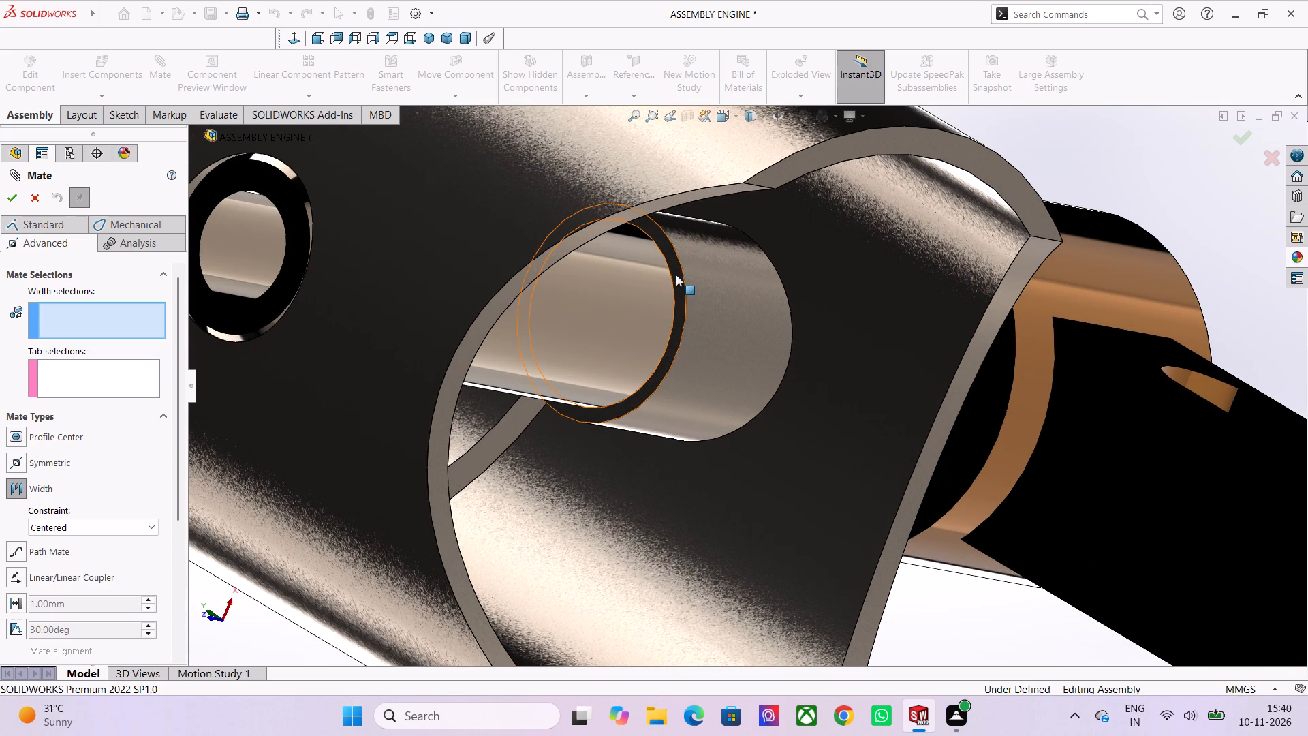
{"action": "left_click", "coordinate": [676, 275]}
{"action": "scroll", "coordinate": [666, 375], "scroll_direction": "down", "scroll_amount": 2}
{"action": "middle_click_drag", "start_coordinate": [666, 433], "coordinate": [589, 423]}
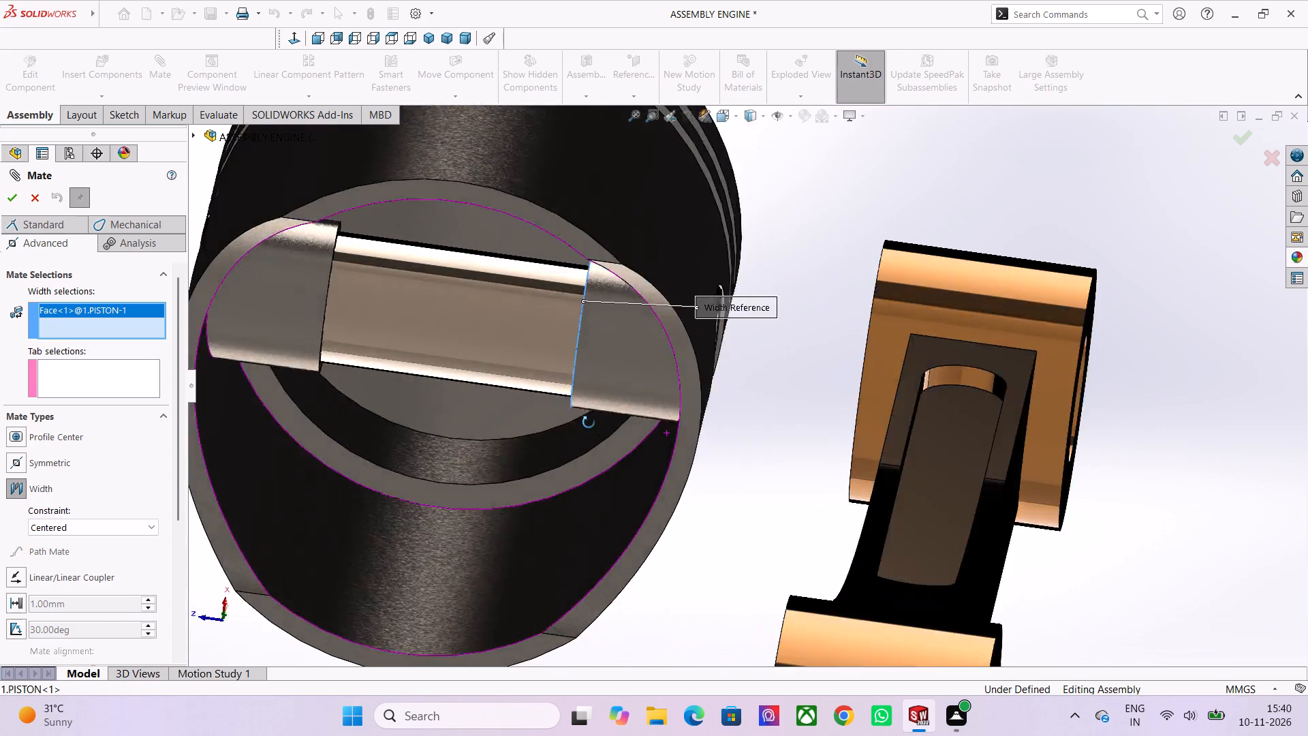
{"action": "middle_click_drag", "start_coordinate": [589, 423], "coordinate": [531, 417]}
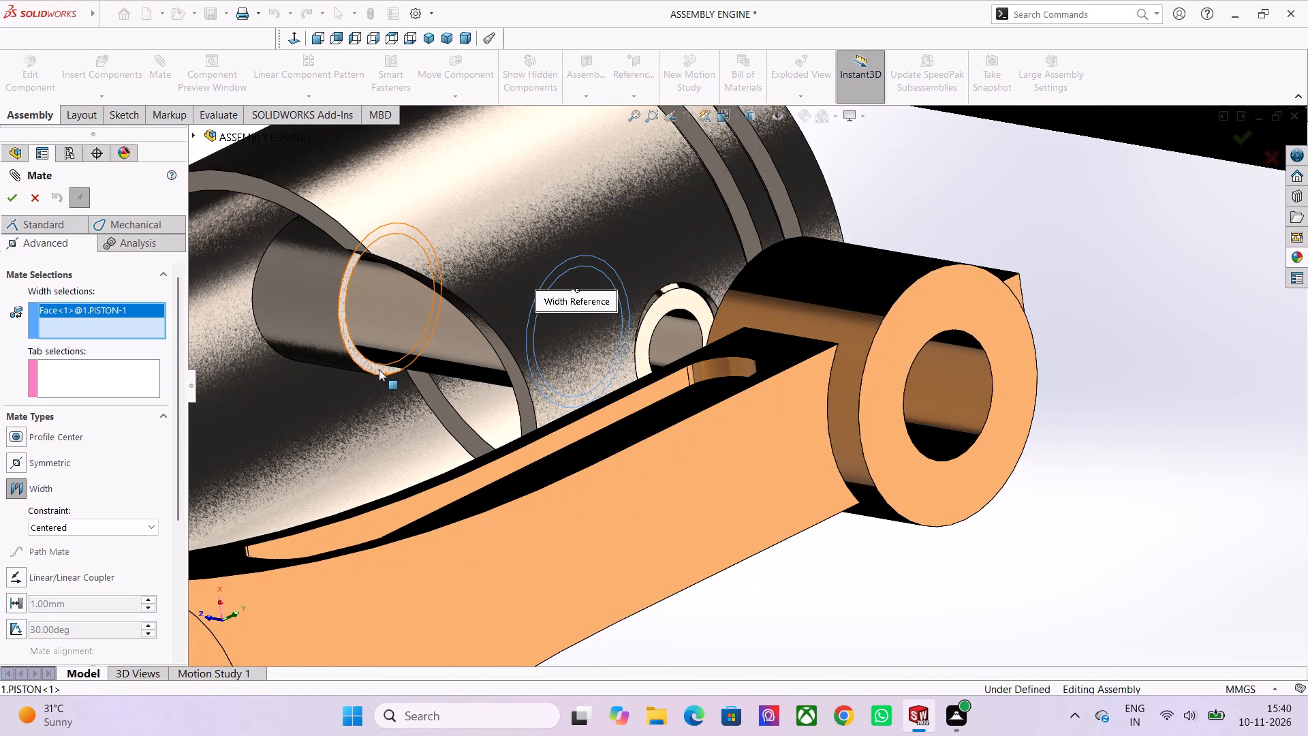
{"action": "left_click", "coordinate": [377, 368]}
{"action": "left_click", "coordinate": [912, 343]}
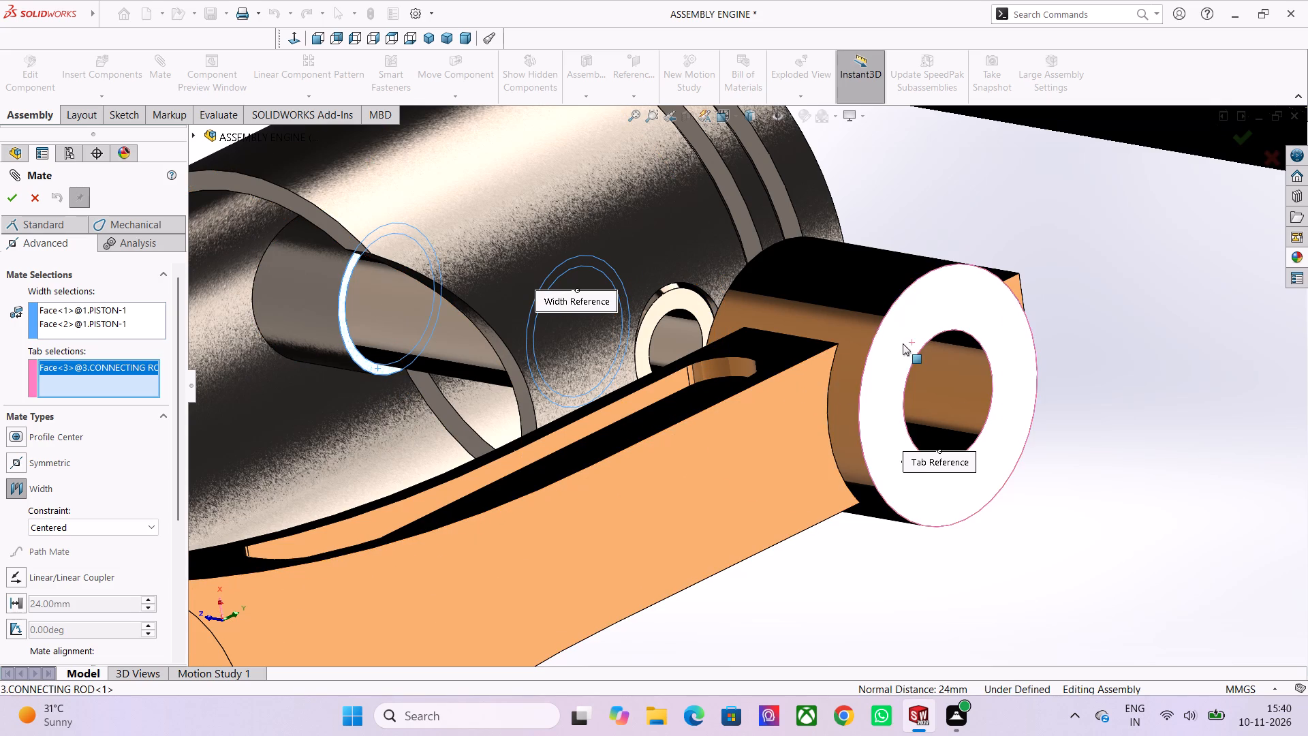
{"action": "middle_click_drag", "start_coordinate": [712, 366], "coordinate": [846, 379]}
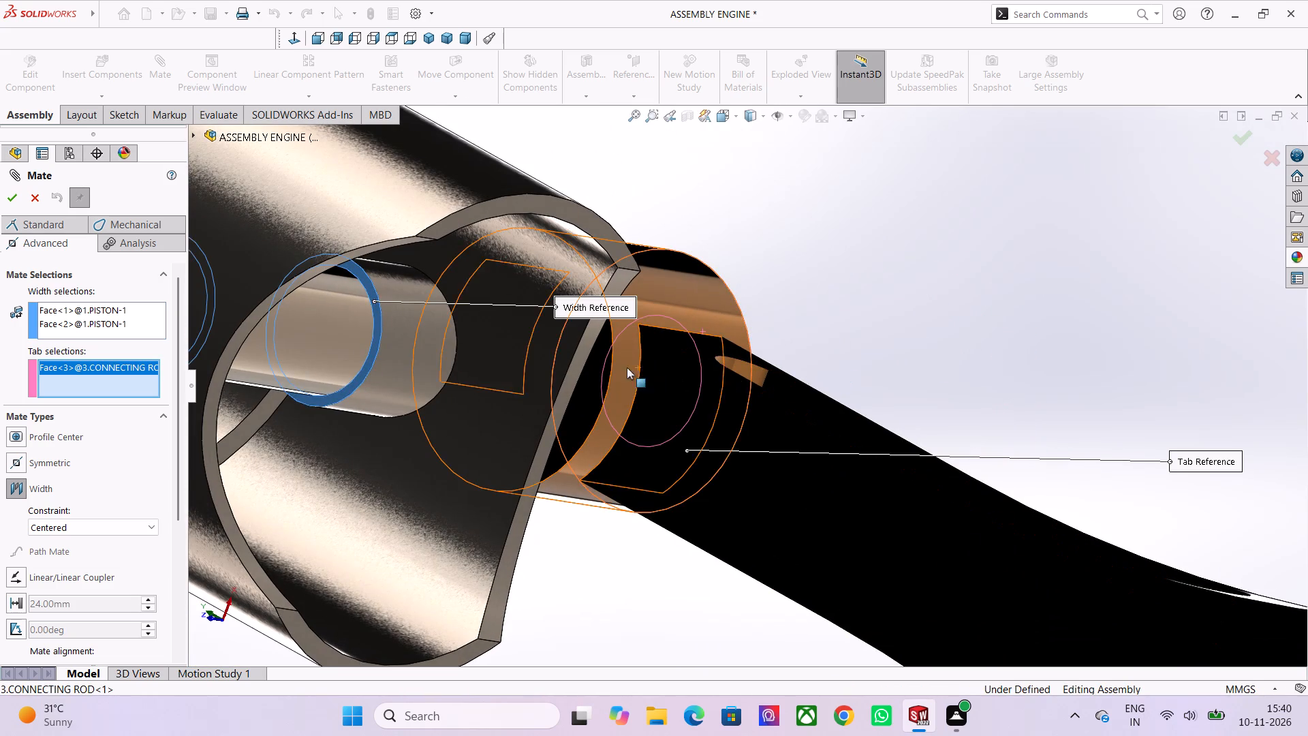
{"action": "scroll", "coordinate": [598, 395], "scroll_direction": "down", "scroll_amount": 1}
{"action": "middle_click_drag", "start_coordinate": [598, 396], "coordinate": [582, 399]}
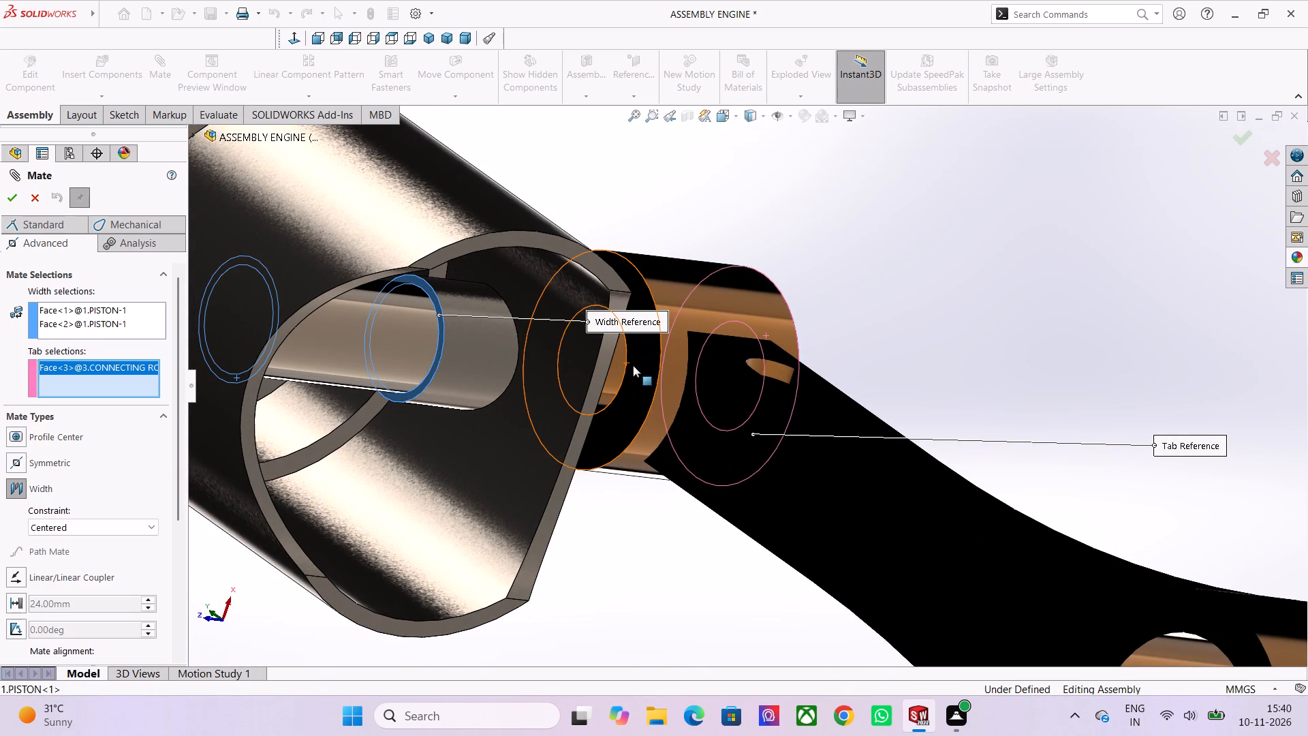
{"action": "left_click", "coordinate": [638, 373]}
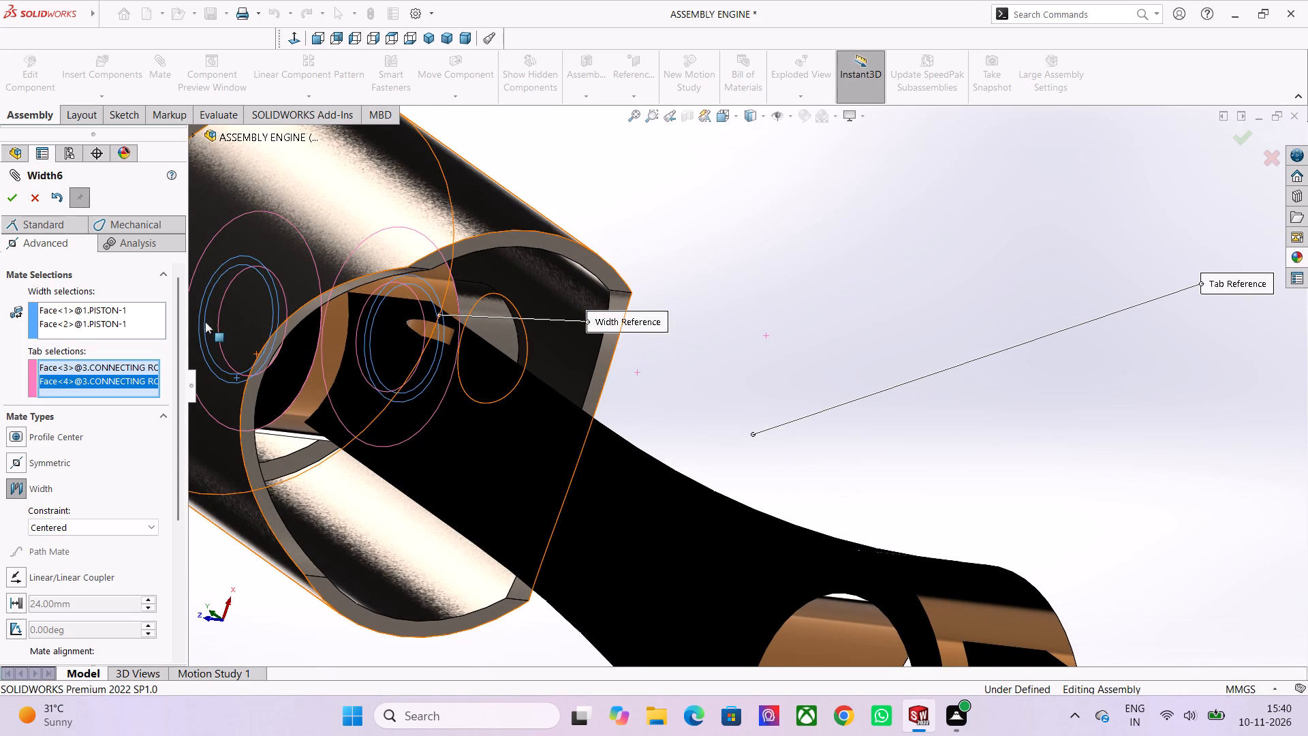
{"action": "left_click", "coordinate": [10, 196]}
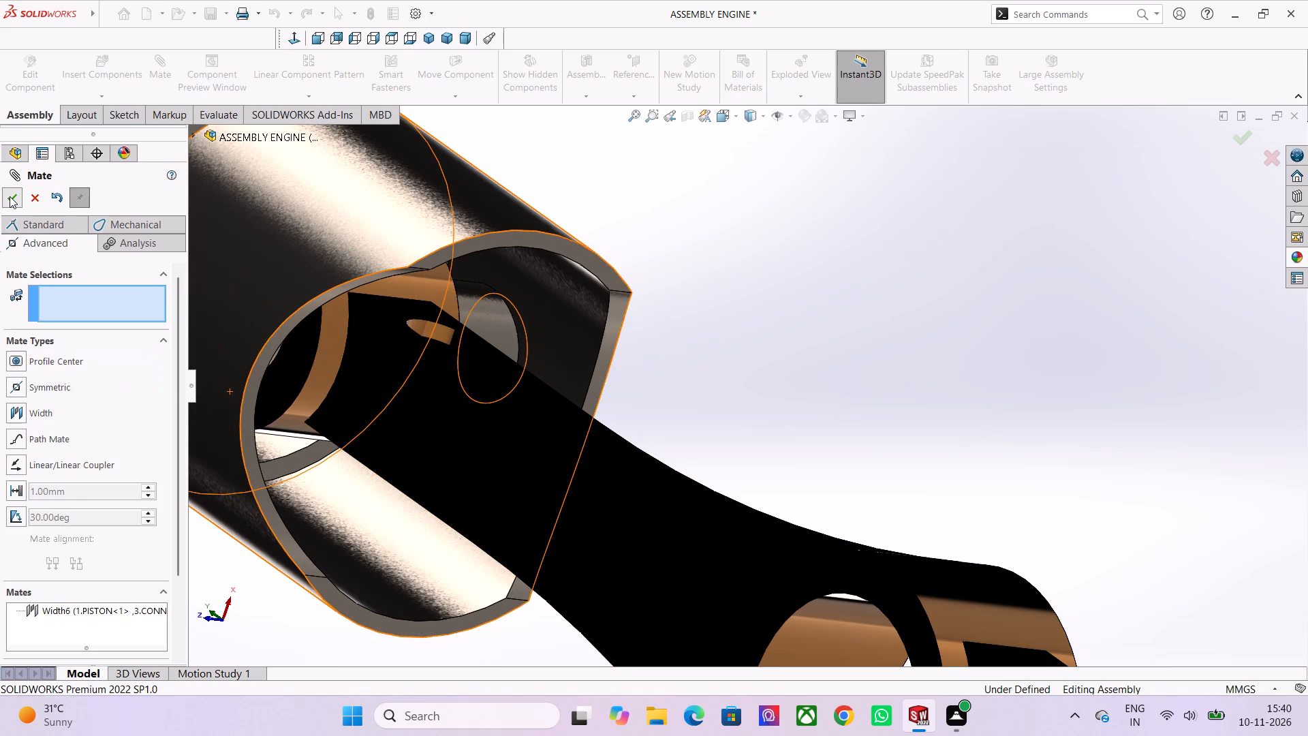
{"action": "left_click", "coordinate": [10, 196]}
Examine how the connecting rod sits between the piston's pin bosses, viewing the pair from below and from the side.
{"action": "scroll", "coordinate": [114, 247], "scroll_direction": "down", "scroll_amount": 3}
{"action": "middle_click_drag", "start_coordinate": [368, 288], "coordinate": [304, 275]}
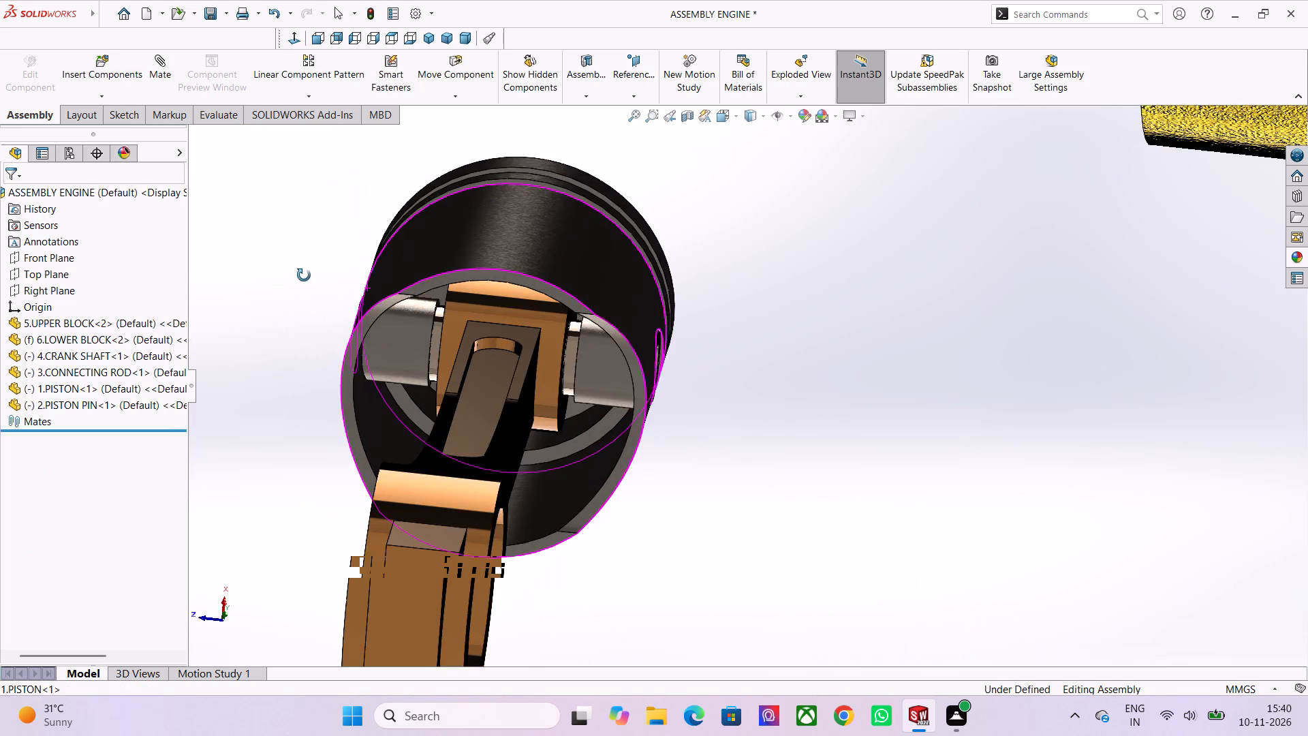
{"action": "middle_click_drag", "start_coordinate": [304, 275], "coordinate": [313, 271]}
{"action": "scroll", "coordinate": [366, 376], "scroll_direction": "down", "scroll_amount": 2}
{"action": "left_click", "coordinate": [555, 476]}
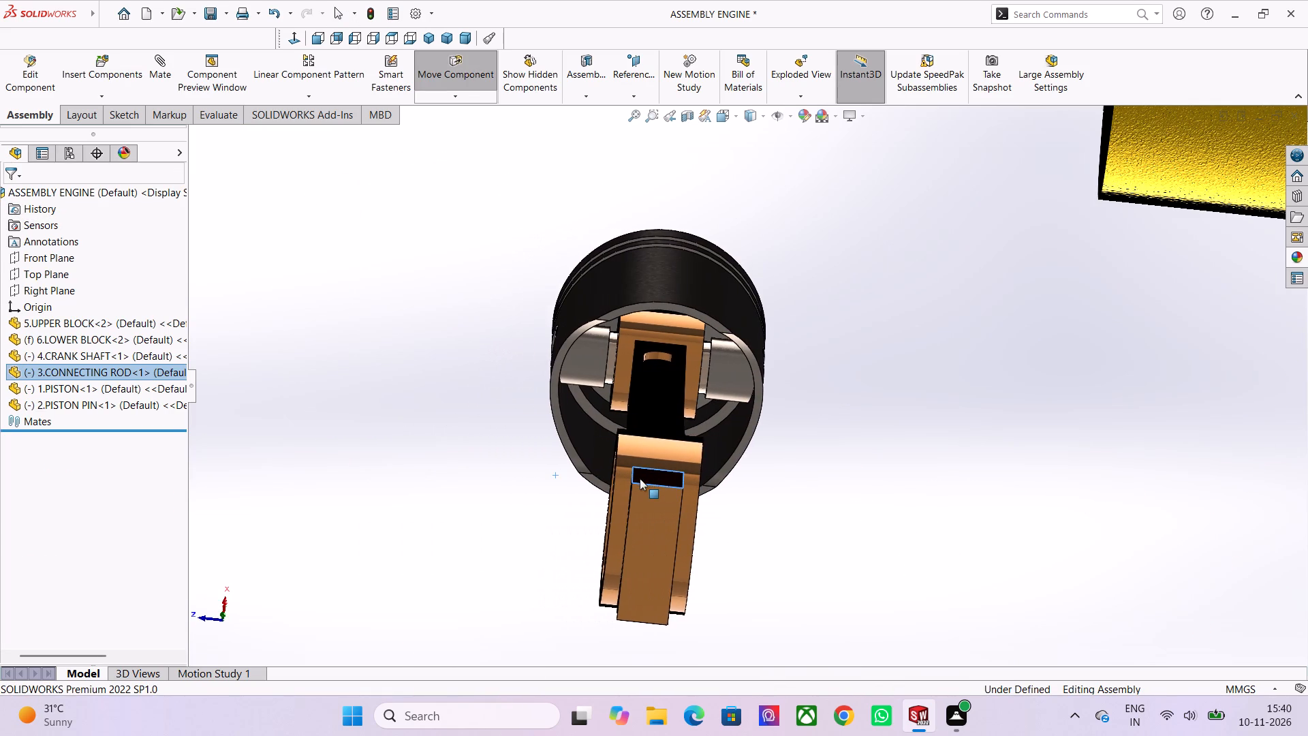
{"action": "middle_click_drag", "start_coordinate": [421, 253], "coordinate": [422, 359]}
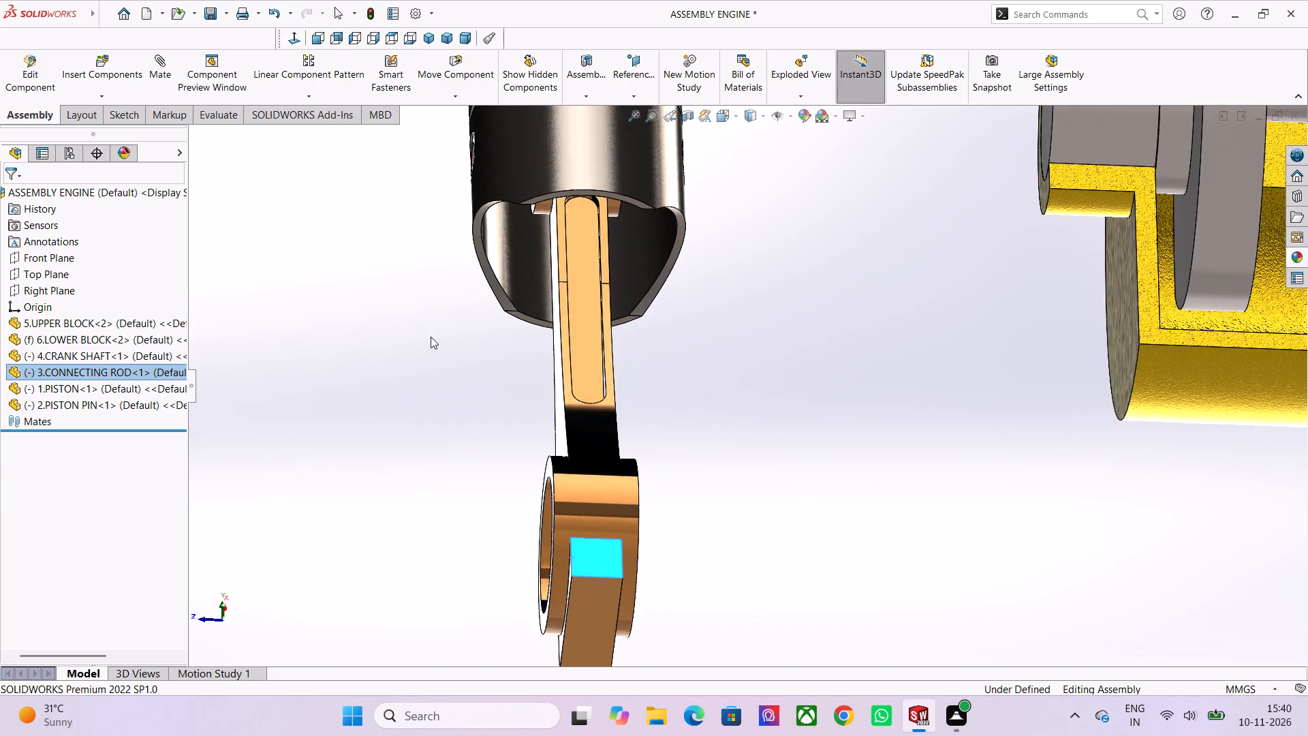
{"action": "scroll", "coordinate": [431, 337], "scroll_direction": "down", "scroll_amount": 2}
{"action": "scroll", "coordinate": [448, 245], "scroll_direction": "down", "scroll_amount": 2}
{"action": "middle_click_drag", "start_coordinate": [513, 243], "coordinate": [546, 447]}
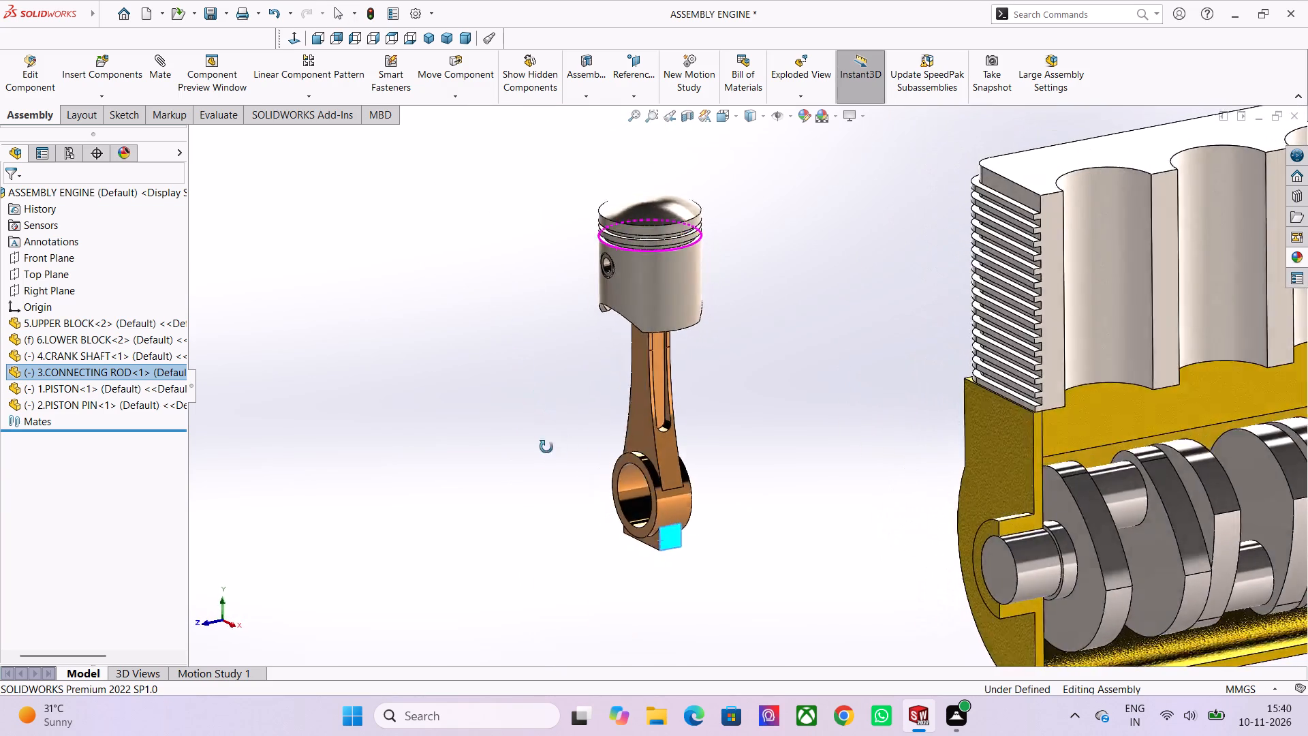
{"action": "middle_click_drag", "start_coordinate": [546, 447], "coordinate": [504, 409]}
{"action": "scroll", "coordinate": [634, 273], "scroll_direction": "up", "scroll_amount": 3}
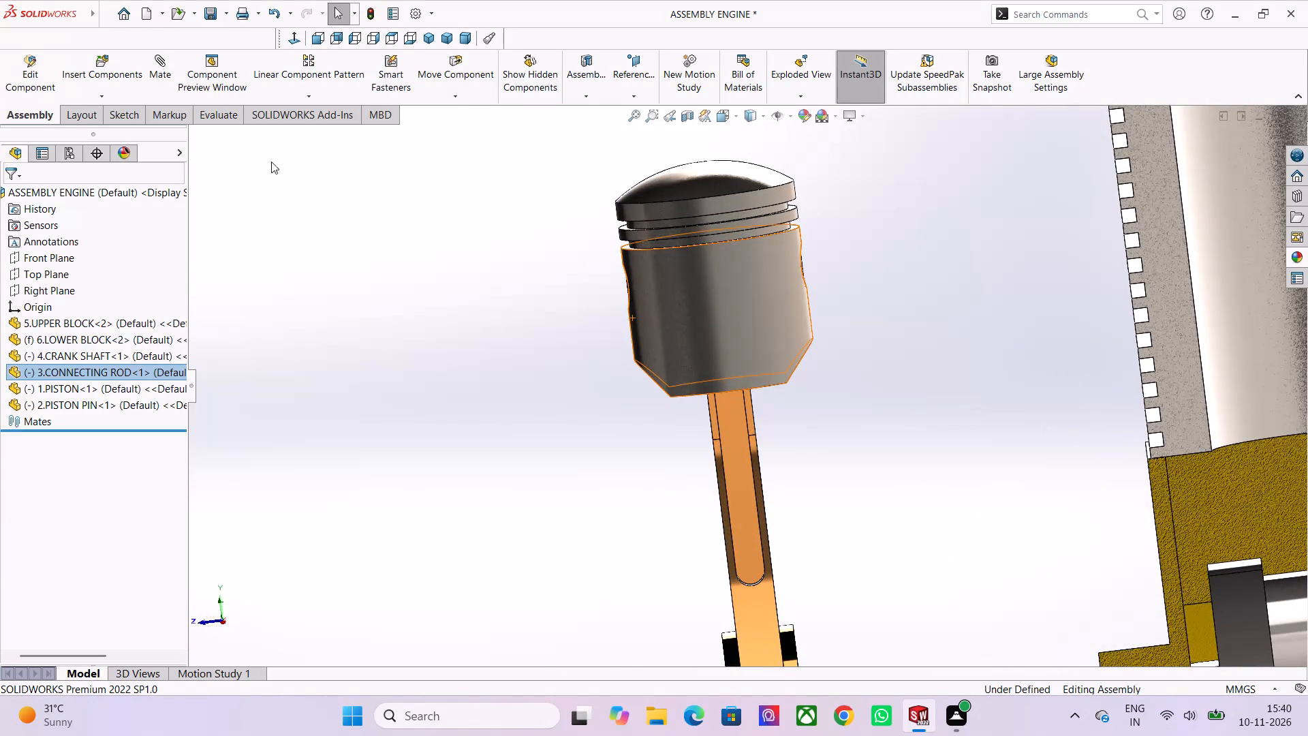
Add a concentric mate between the connecting rod's big-end bore and the crankshaft's first crankpin, first clearing the preselected rod face.
{"action": "left_click", "coordinate": [155, 80]}
{"action": "scroll", "coordinate": [685, 576], "scroll_direction": "down", "scroll_amount": 3}
{"action": "scroll", "coordinate": [781, 604], "scroll_direction": "down", "scroll_amount": 1}
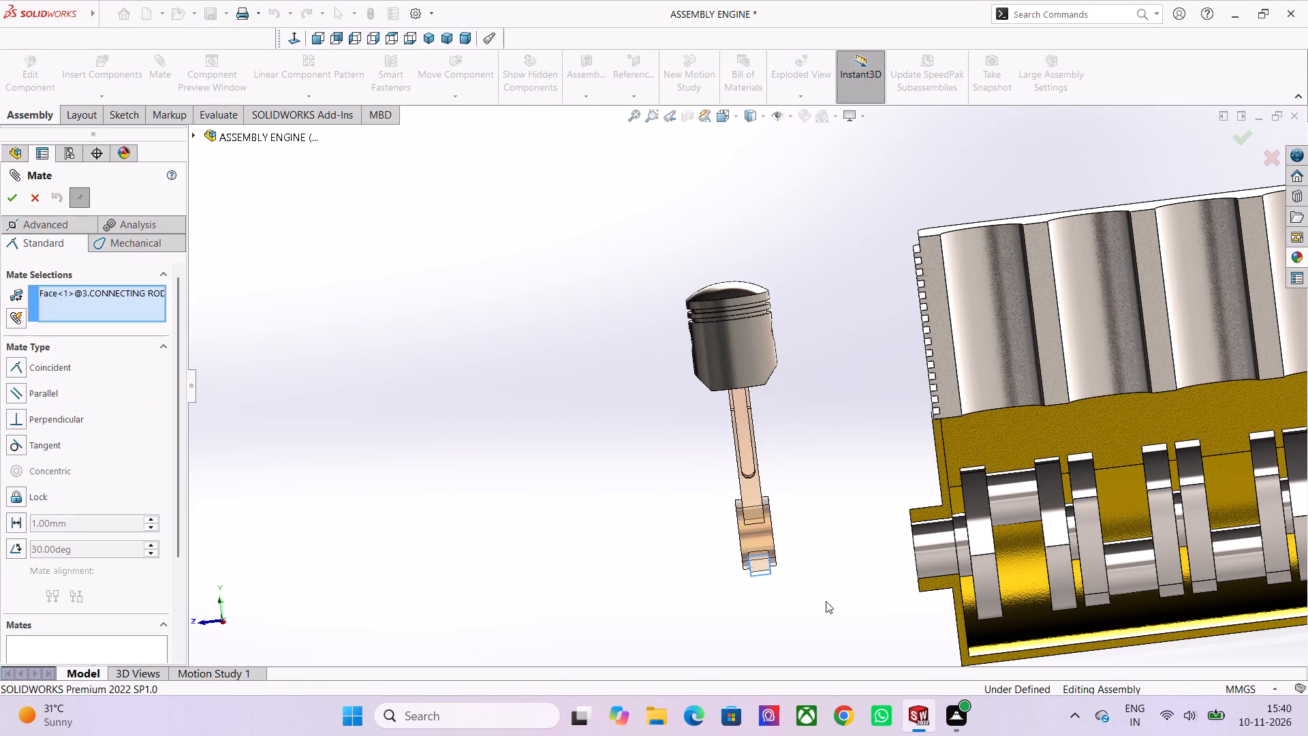
{"action": "scroll", "coordinate": [657, 593], "scroll_direction": "down", "scroll_amount": 1}
{"action": "middle_click_drag", "start_coordinate": [656, 593], "coordinate": [696, 589]}
{"action": "scroll", "coordinate": [717, 499], "scroll_direction": "up", "scroll_amount": 3}
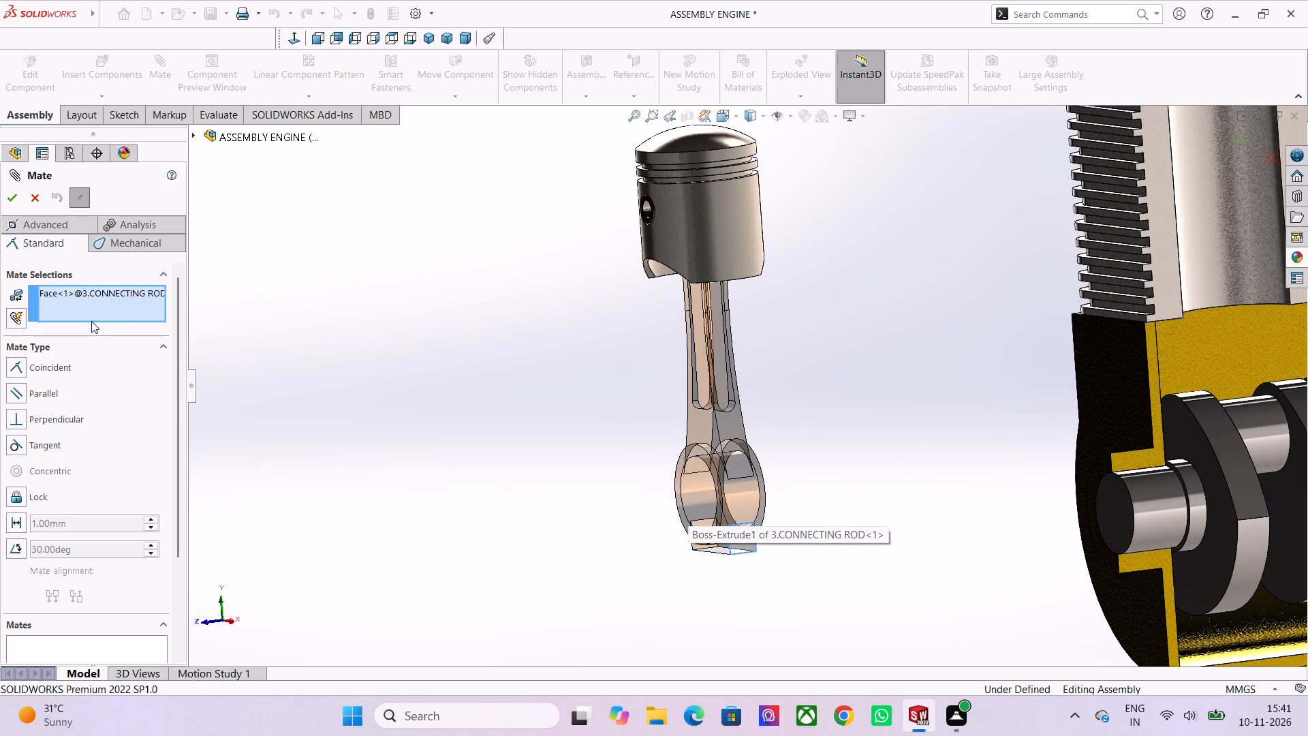
{"action": "right_click", "coordinate": [91, 309]}
{"action": "left_click", "coordinate": [114, 319]}
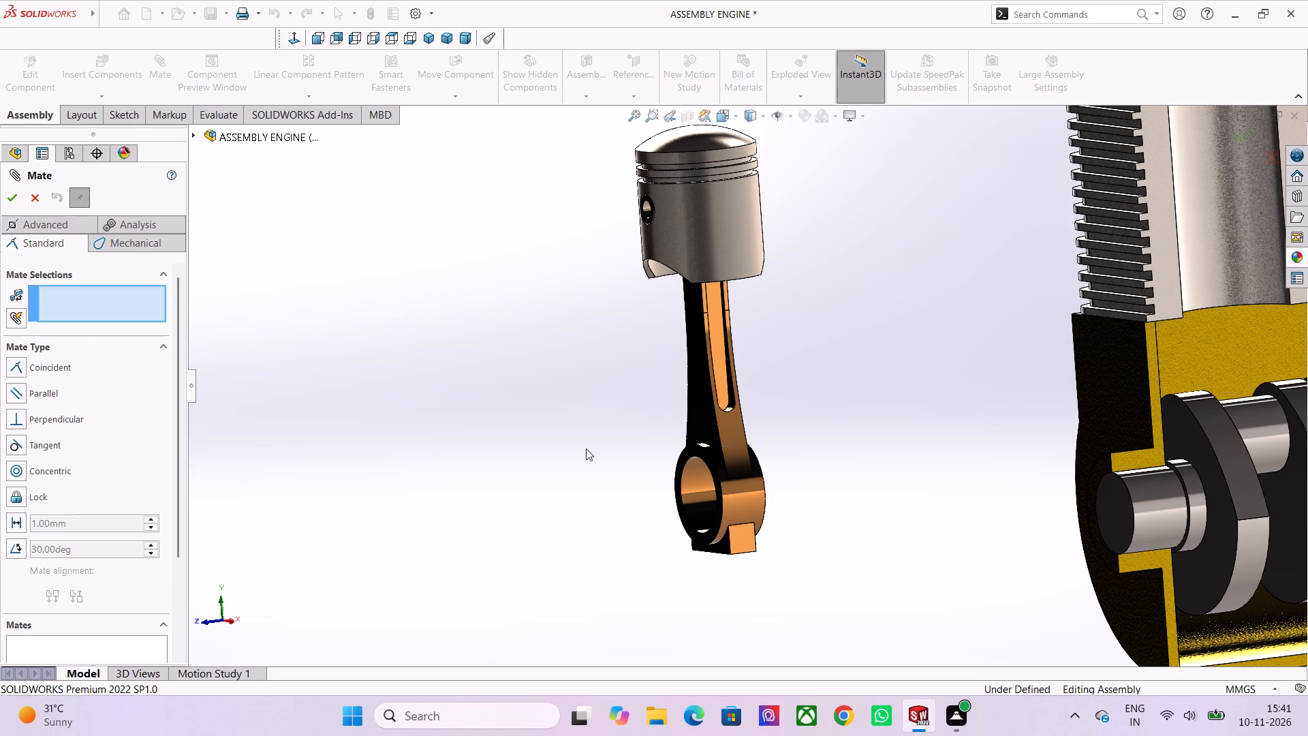
{"action": "left_click", "coordinate": [695, 495]}
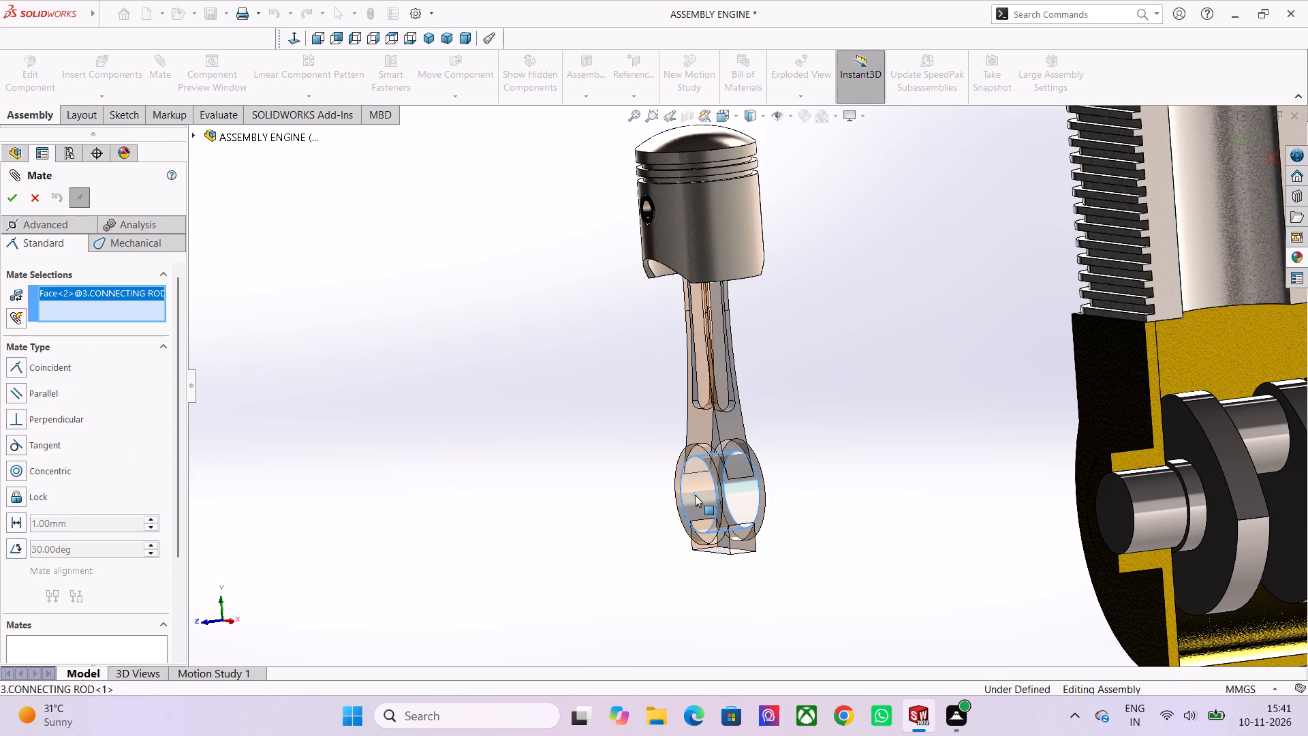
{"action": "left_click", "coordinate": [1247, 412]}
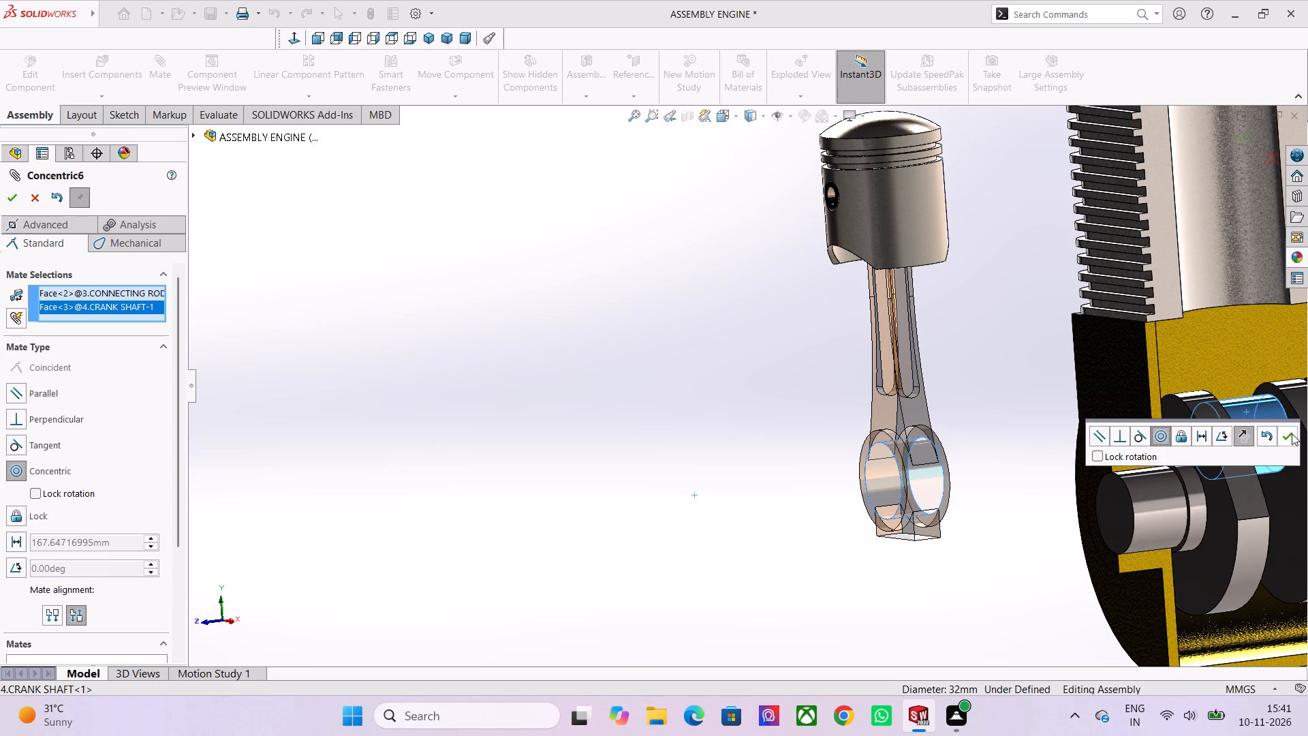
{"action": "left_click", "coordinate": [1290, 433]}
Add a concentric mate between the piston's outer cylindrical face and the upper block's first cylinder bore, and finish mating.
{"action": "scroll", "coordinate": [822, 375], "scroll_direction": "down", "scroll_amount": 1}
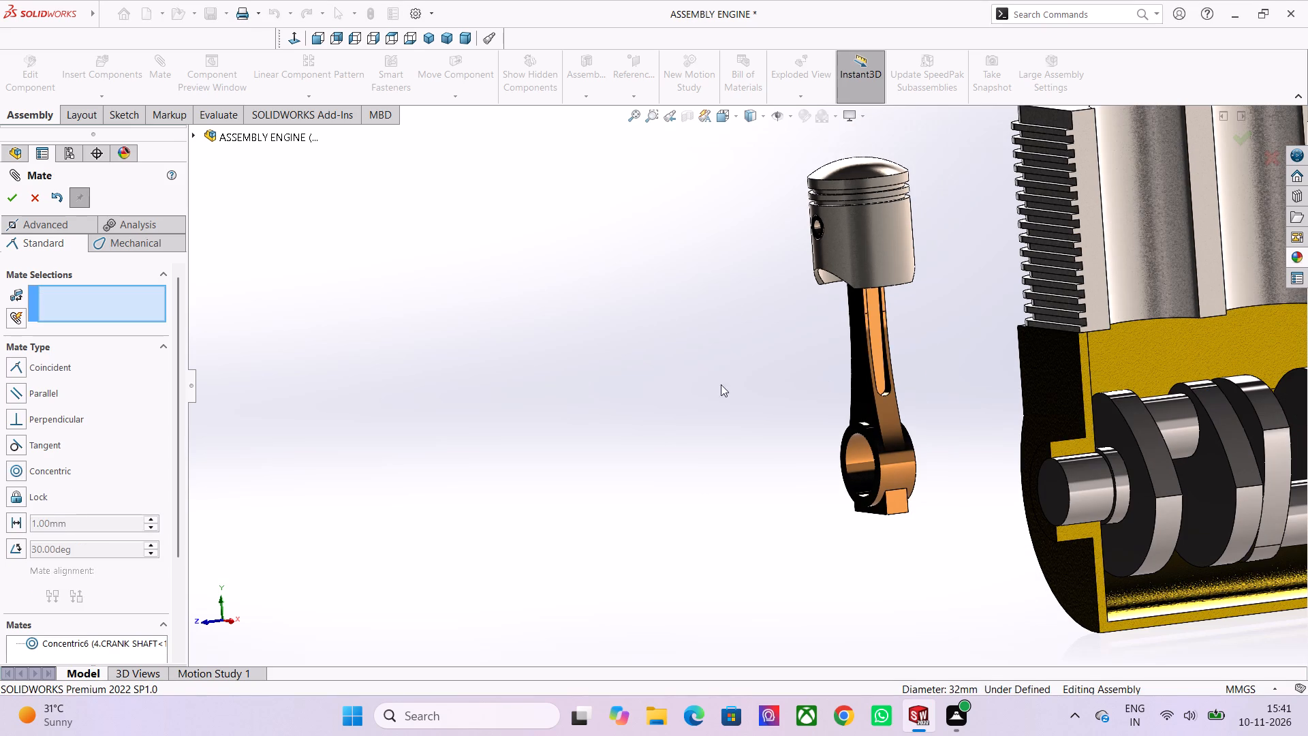
{"action": "scroll", "coordinate": [497, 337], "scroll_direction": "down", "scroll_amount": 1}
{"action": "middle_click_drag", "start_coordinate": [777, 367], "coordinate": [736, 373]}
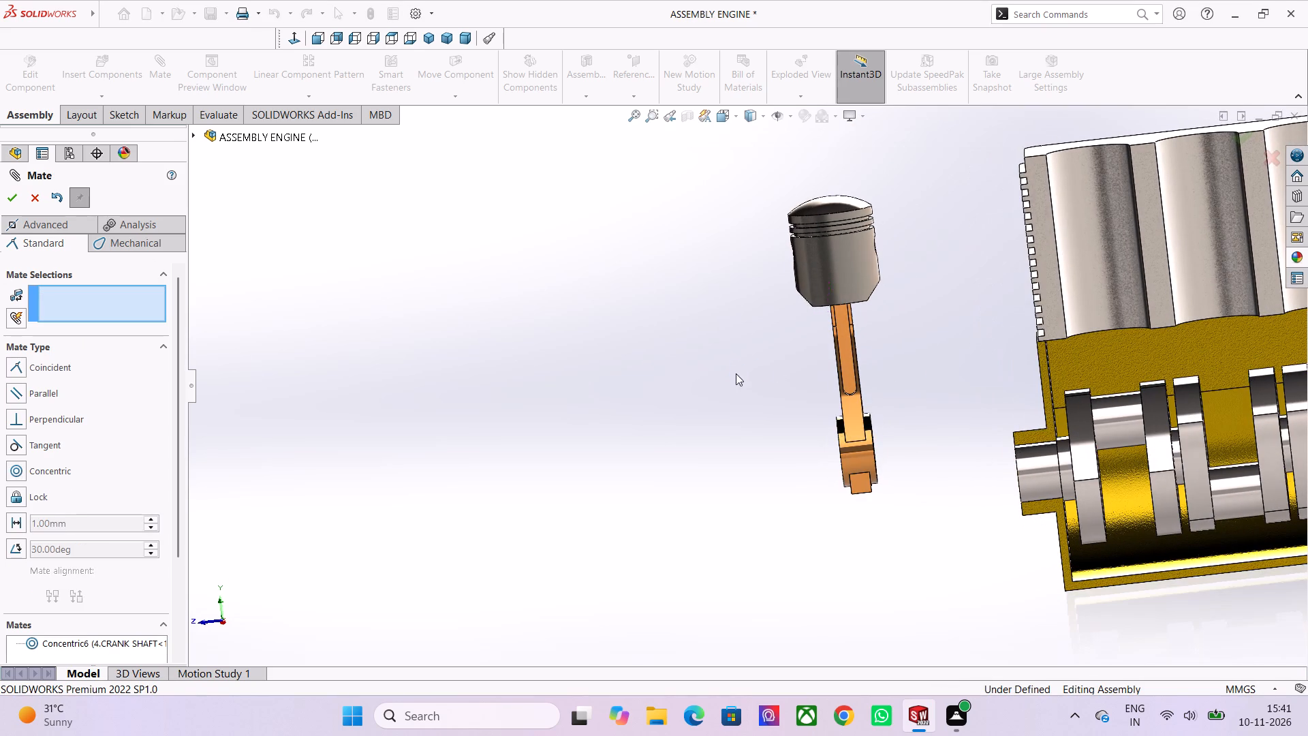
{"action": "left_click", "coordinate": [845, 272]}
{"action": "scroll", "coordinate": [995, 198], "scroll_direction": "down", "scroll_amount": 1}
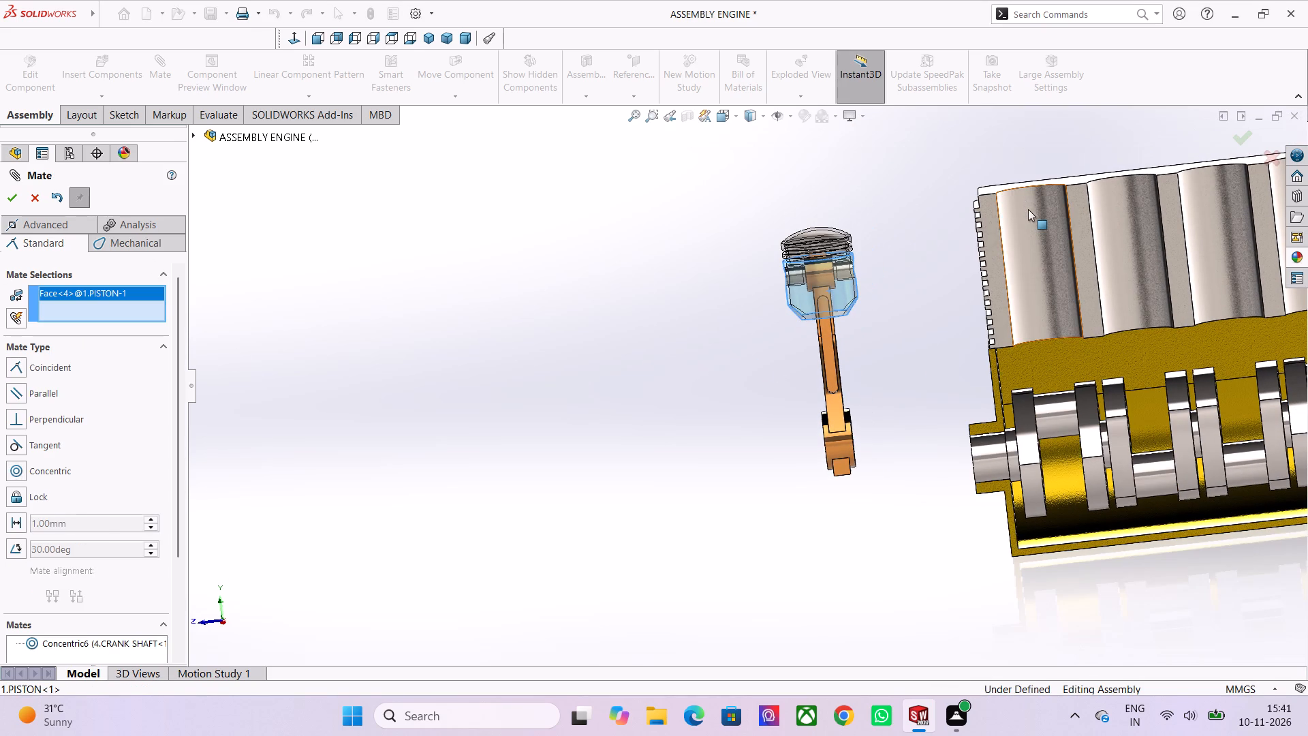
{"action": "left_click", "coordinate": [1028, 209]}
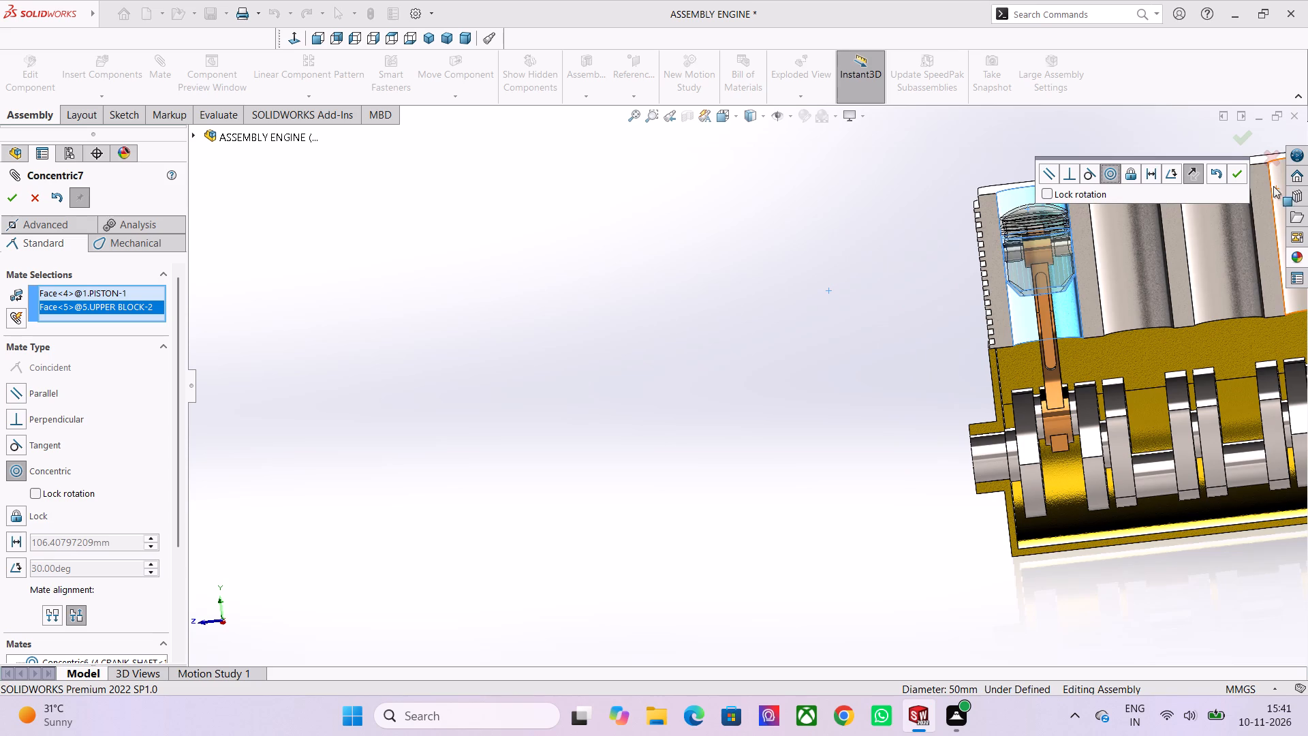
{"action": "left_click", "coordinate": [1238, 176]}
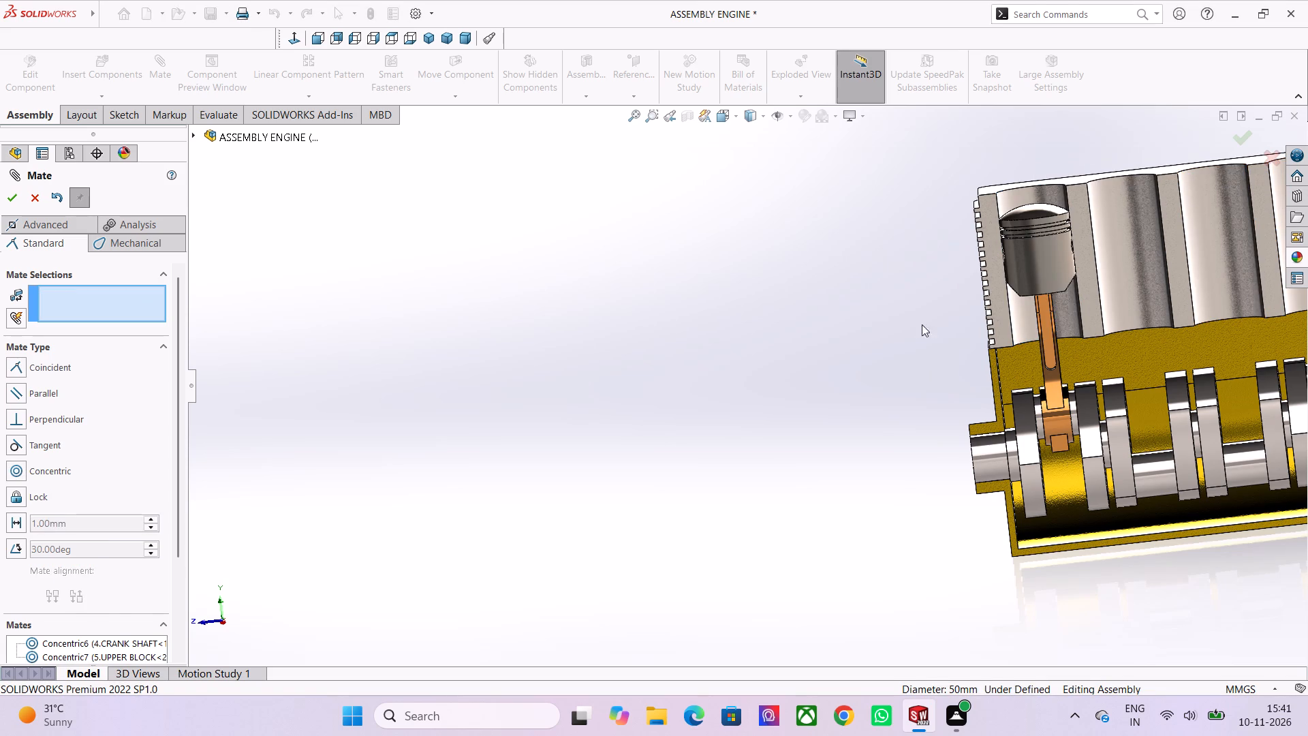
{"action": "middle_click_drag", "start_coordinate": [916, 326], "coordinate": [1028, 337]}
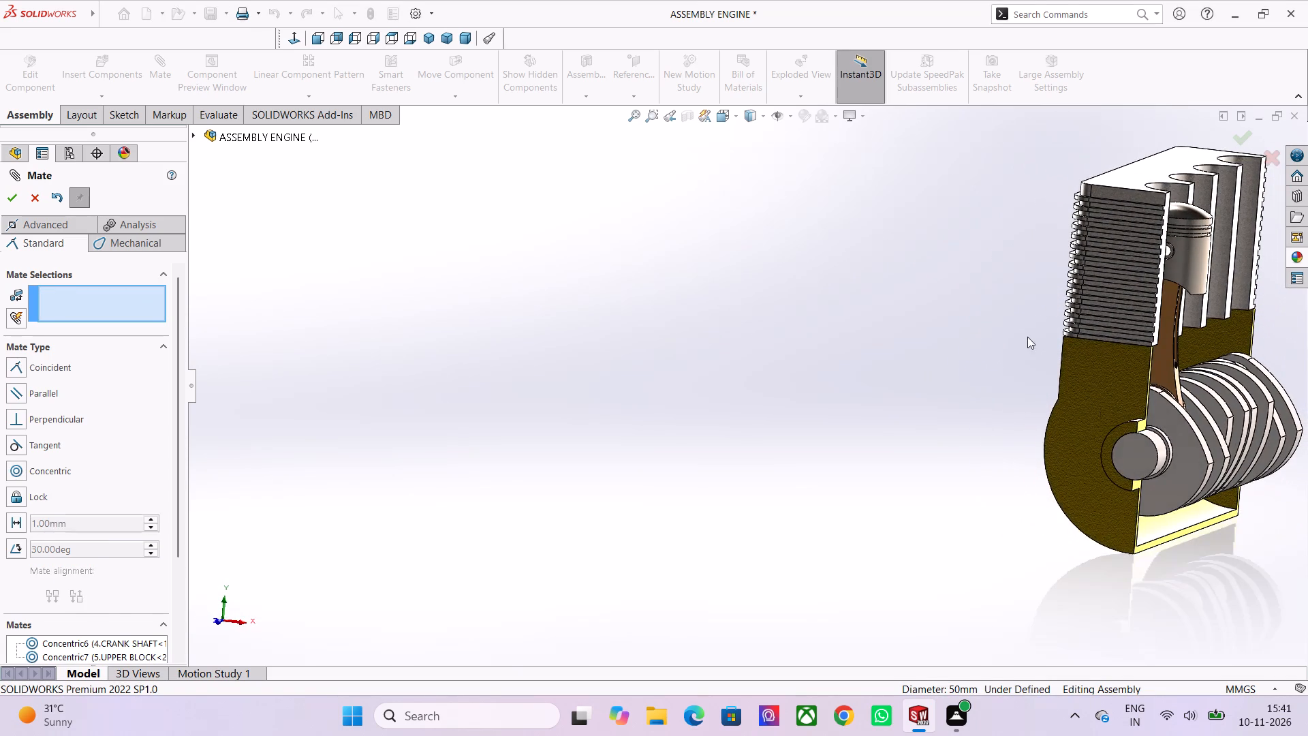
{"action": "left_click", "coordinate": [34, 198]}
Turn the crankshaft back and forth by its end journal to test the piston and connecting rod motion in the first cylinder.
{"action": "left_click_drag", "start_coordinate": [1140, 441], "coordinate": [1151, 483]}
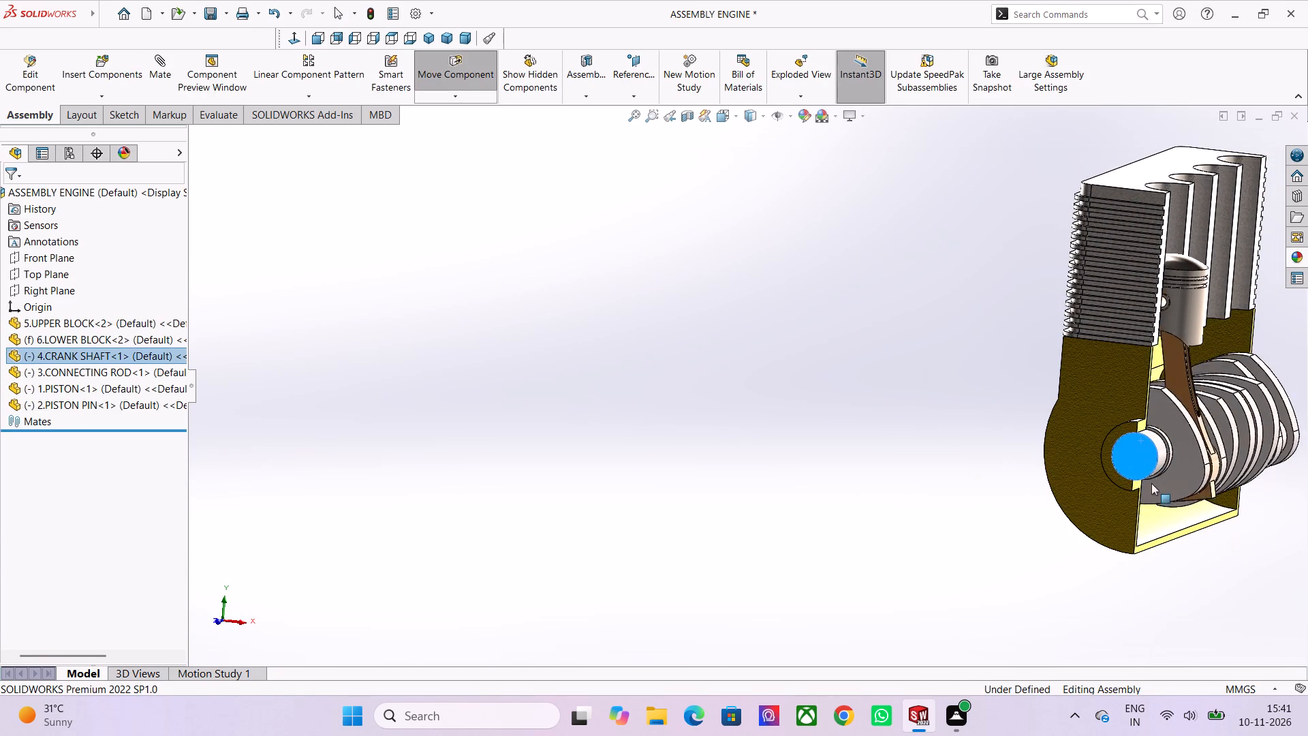
{"action": "left_click_drag", "start_coordinate": [1151, 483], "coordinate": [1204, 436]}
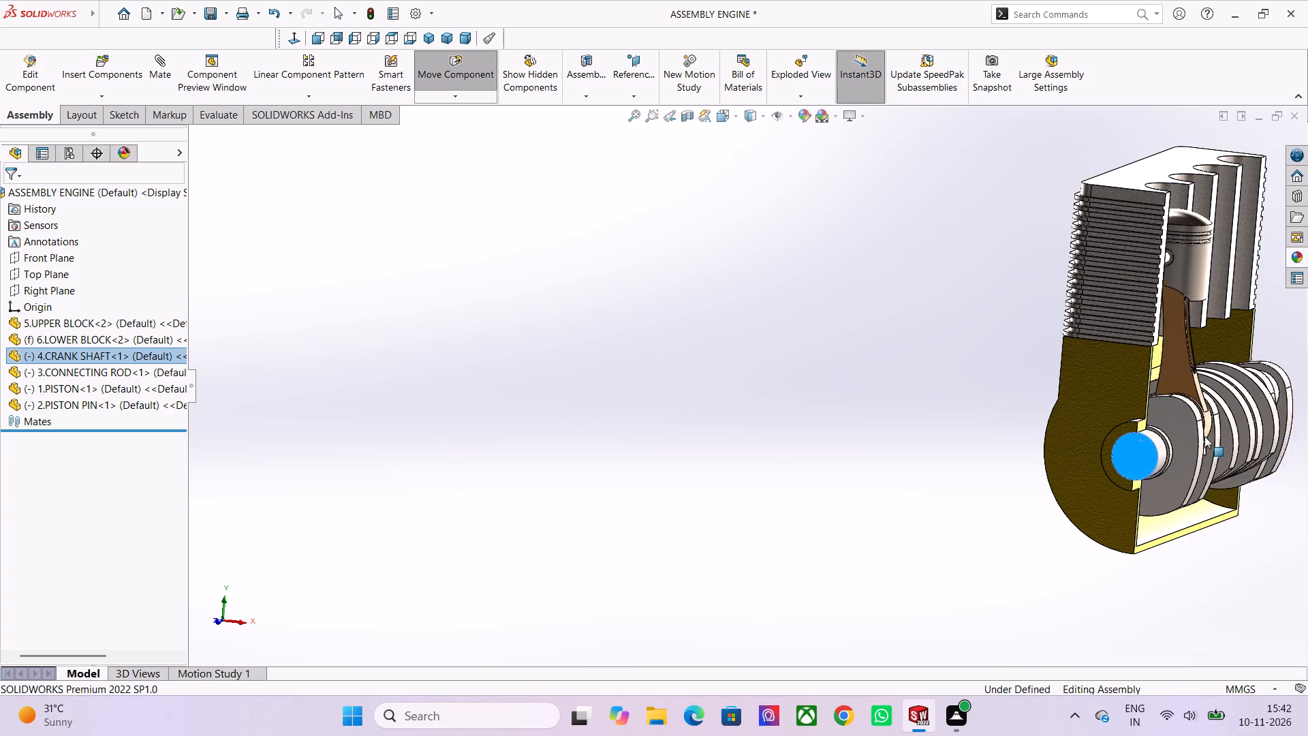
{"action": "left_click_drag", "start_coordinate": [1204, 436], "coordinate": [1047, 499]}
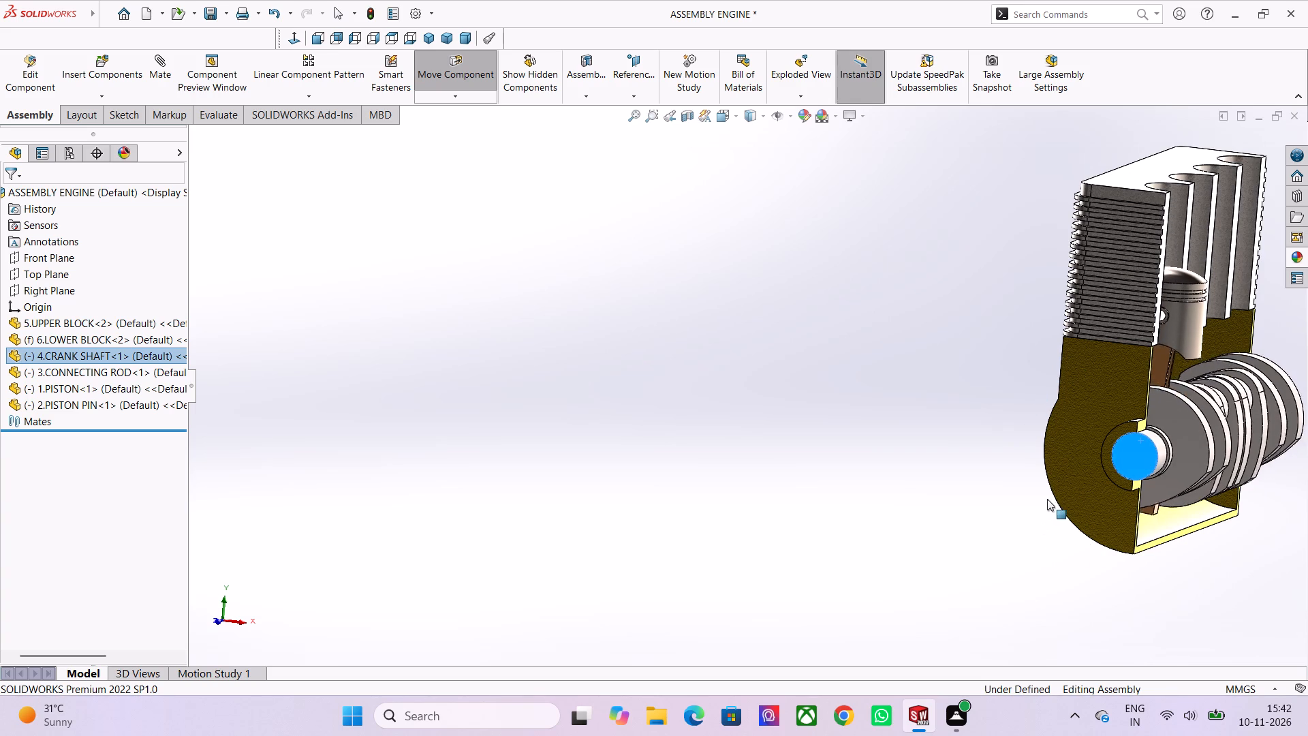
{"action": "left_click_drag", "start_coordinate": [1047, 499], "coordinate": [1072, 491]}
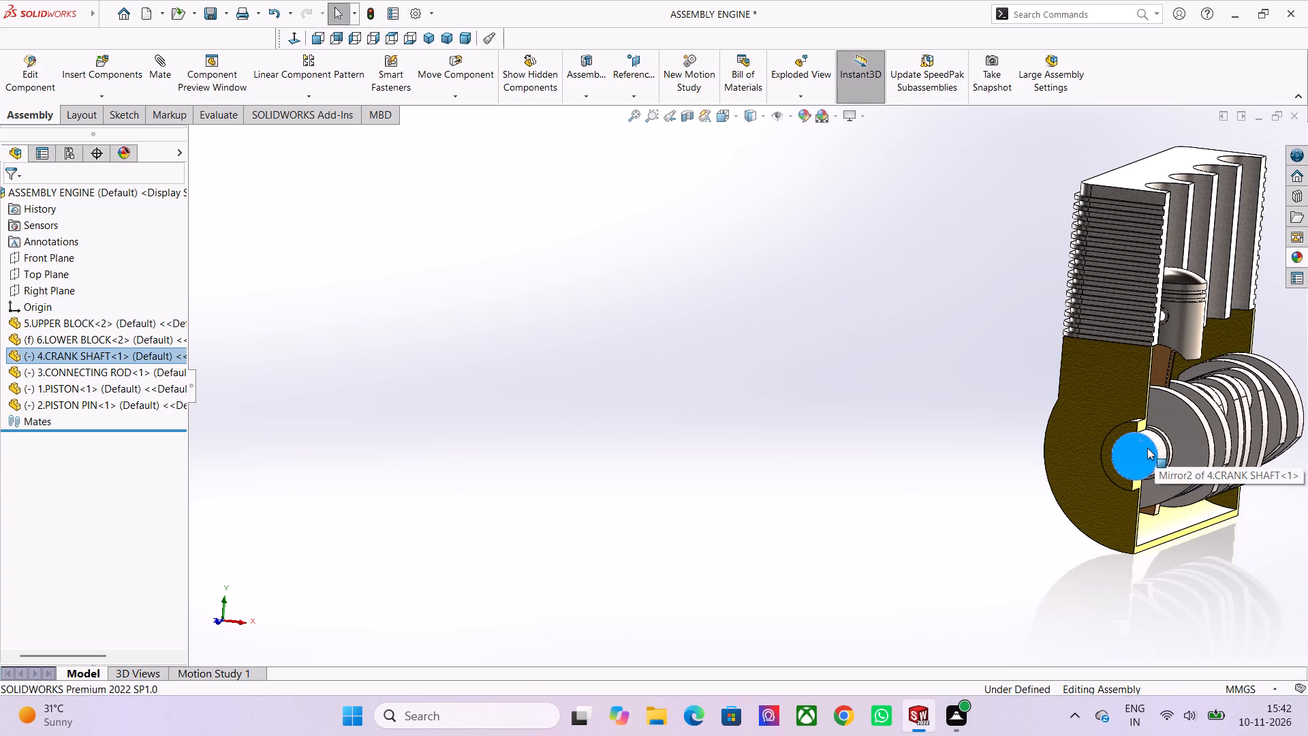
{"action": "left_click_drag", "start_coordinate": [1147, 448], "coordinate": [1128, 486]}
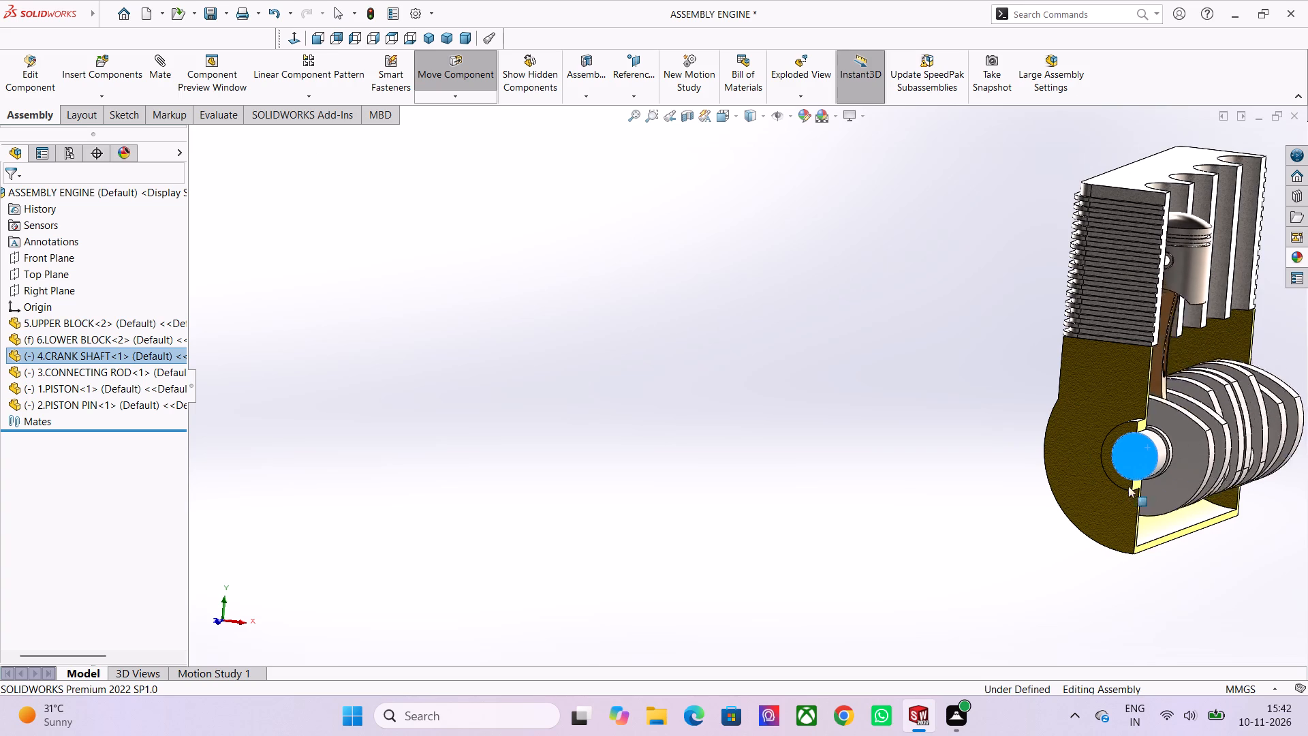
{"action": "left_click_drag", "start_coordinate": [1128, 486], "coordinate": [1015, 600]}
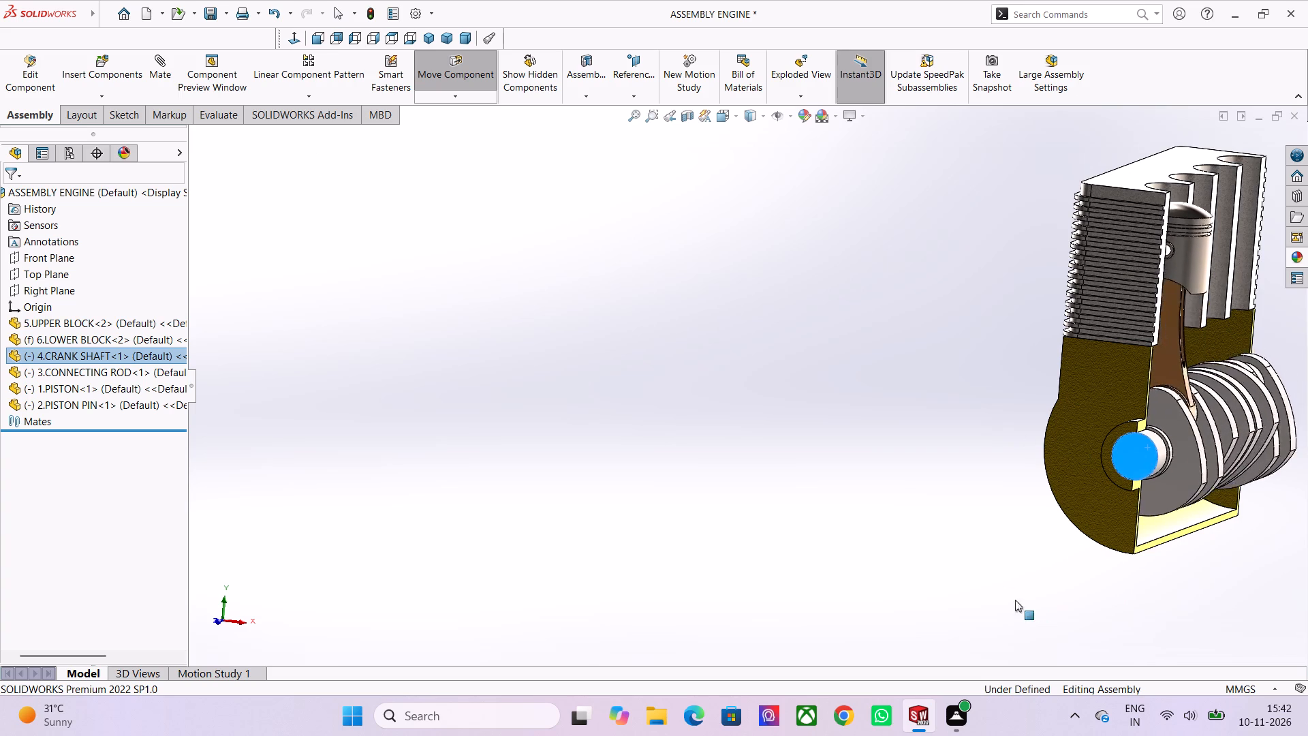
{"action": "left_click_drag", "start_coordinate": [1015, 600], "coordinate": [1009, 590]}
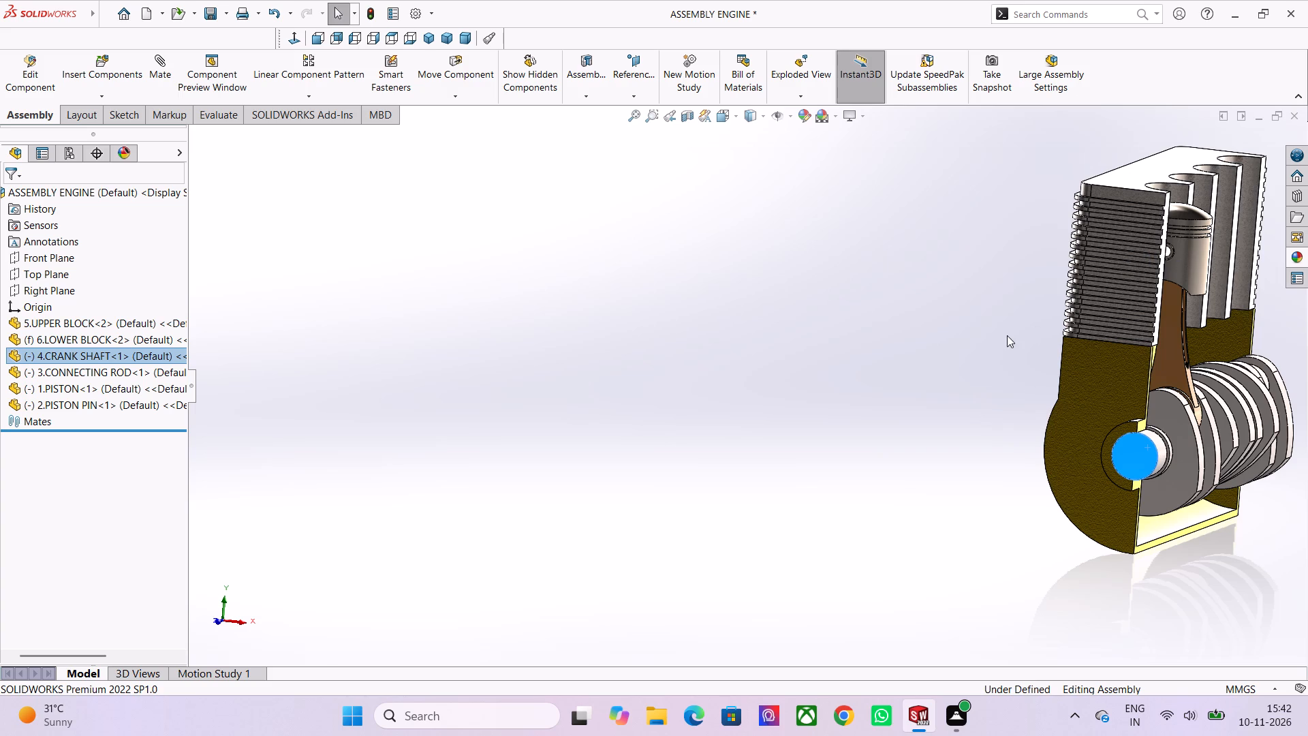
Examine how the piston, connecting rod and crankshaft sit in the first cylinder, viewing the whole engine and the piston up close.
{"action": "middle_click_drag", "start_coordinate": [1006, 336], "coordinate": [972, 327]}
{"action": "middle_click", "coordinate": [972, 327]}
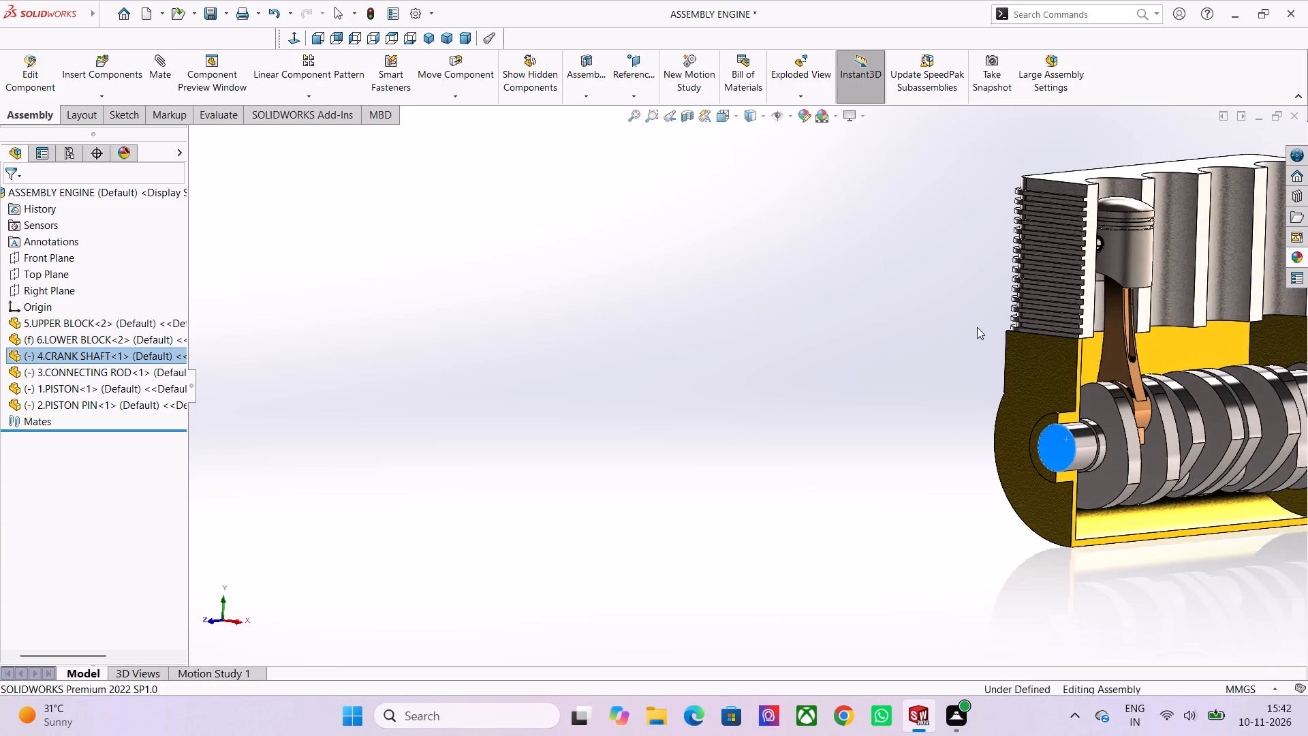
{"action": "scroll", "coordinate": [979, 331], "scroll_direction": "down", "scroll_amount": 3}
{"action": "middle_click_drag", "start_coordinate": [1011, 371], "coordinate": [968, 412]}
{"action": "scroll", "coordinate": [944, 354], "scroll_direction": "up", "scroll_amount": 2}
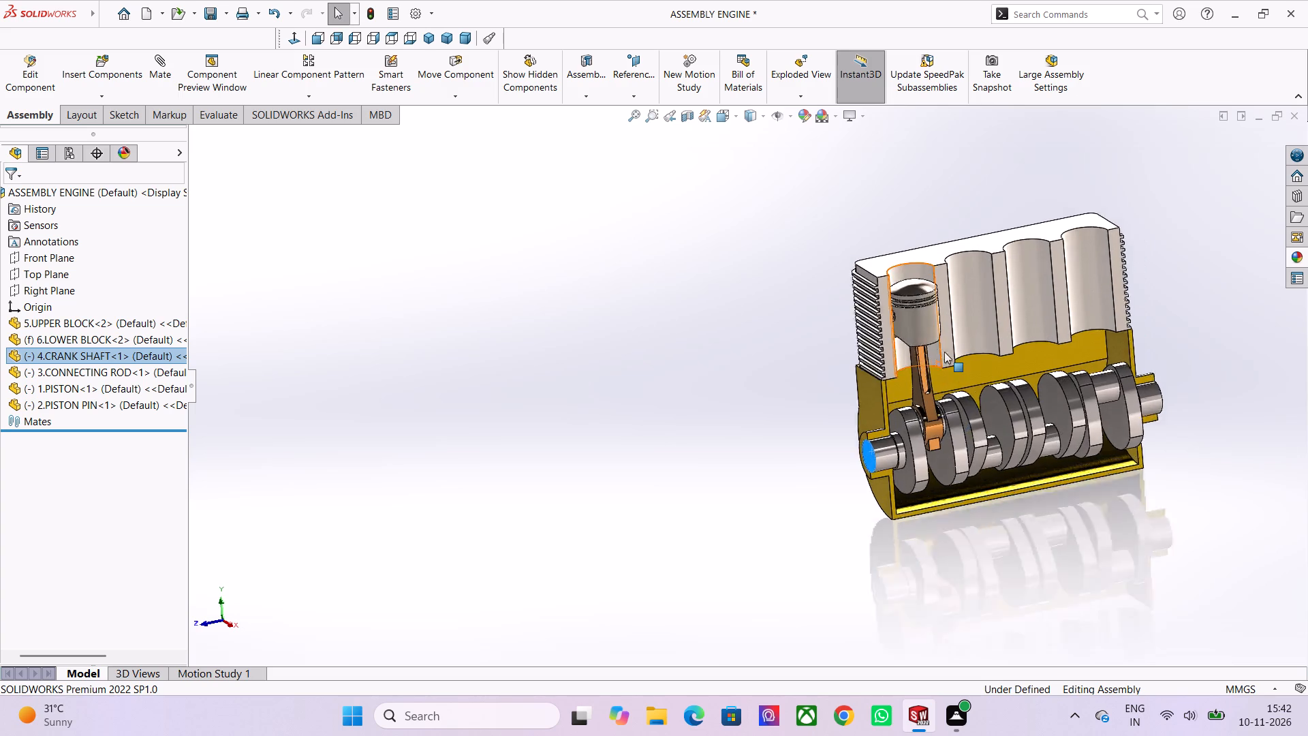
{"action": "scroll", "coordinate": [944, 352], "scroll_direction": "up", "scroll_amount": 5}
{"action": "scroll", "coordinate": [918, 370], "scroll_direction": "down", "scroll_amount": 2}
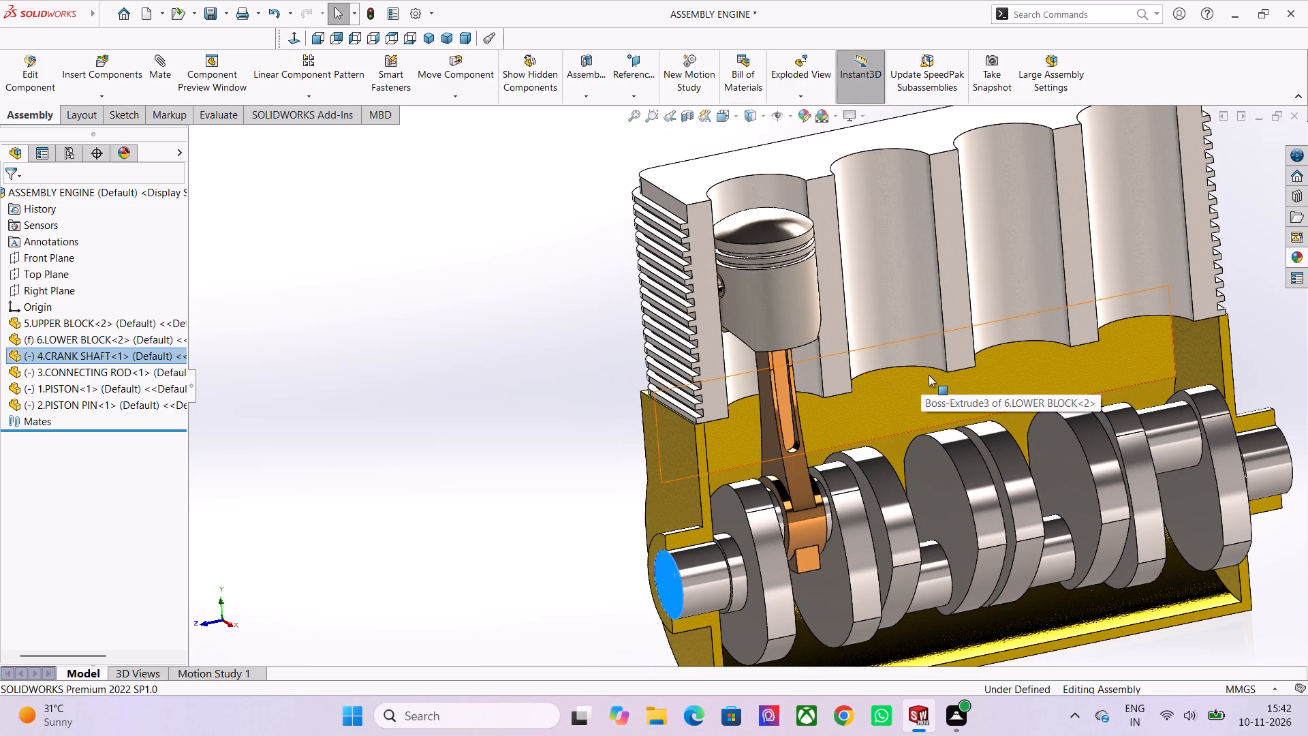
{"action": "scroll", "coordinate": [930, 375], "scroll_direction": "down", "scroll_amount": 2}
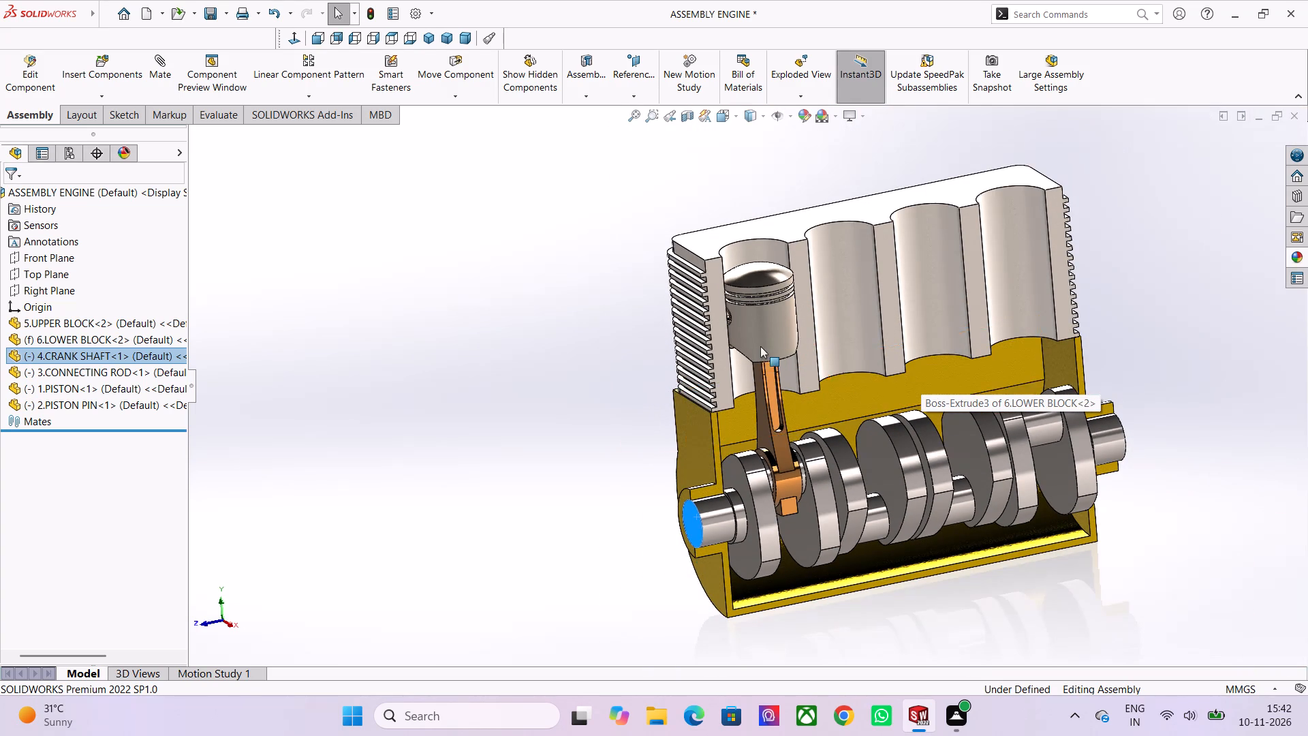
{"action": "scroll", "coordinate": [759, 346], "scroll_direction": "up", "scroll_amount": 4}
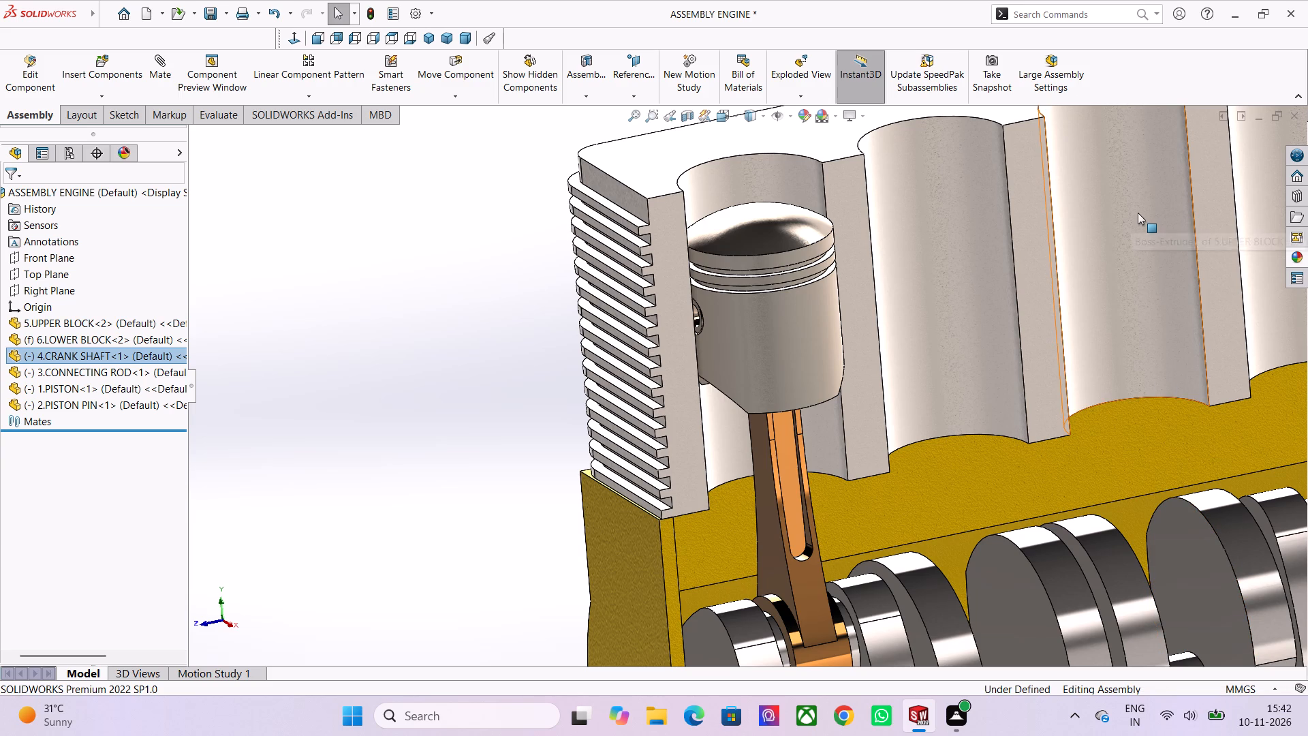
{"action": "scroll", "coordinate": [924, 324], "scroll_direction": "down", "scroll_amount": 3}
{"action": "scroll", "coordinate": [812, 450], "scroll_direction": "down", "scroll_amount": 2}
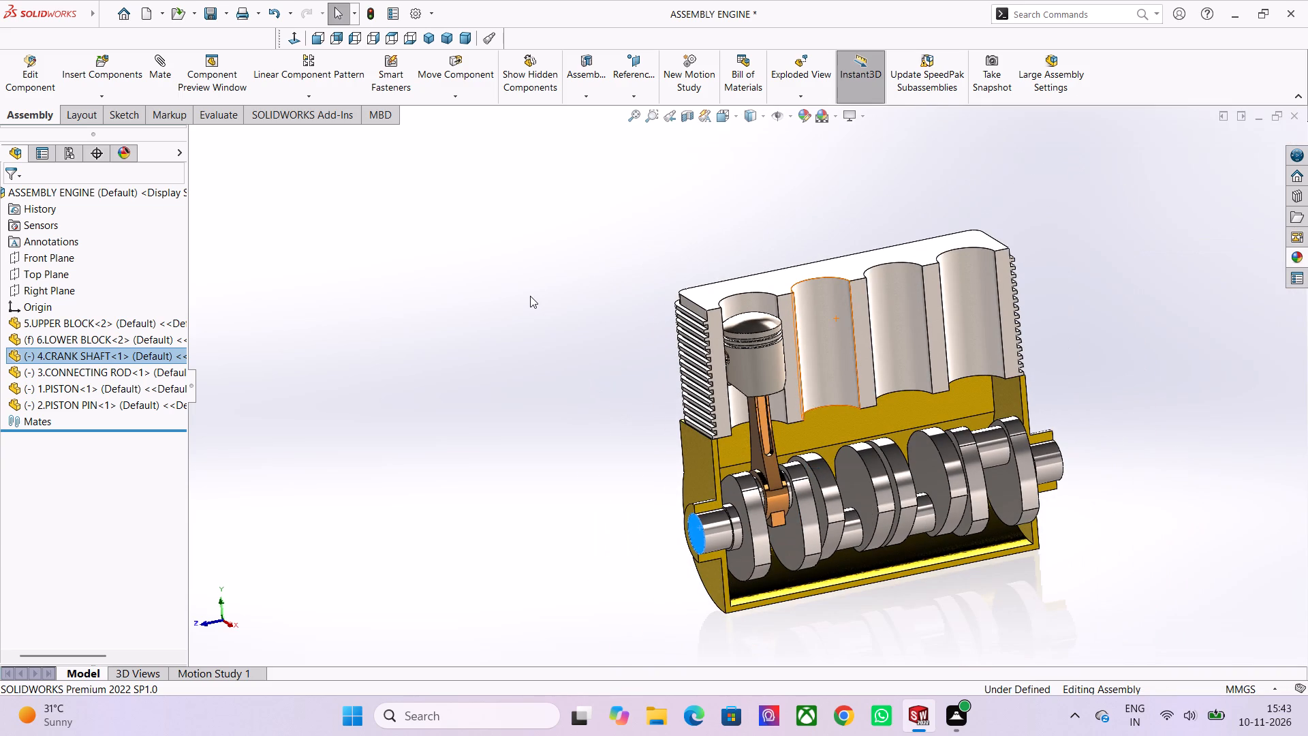
{"action": "left_click", "coordinate": [529, 295]}
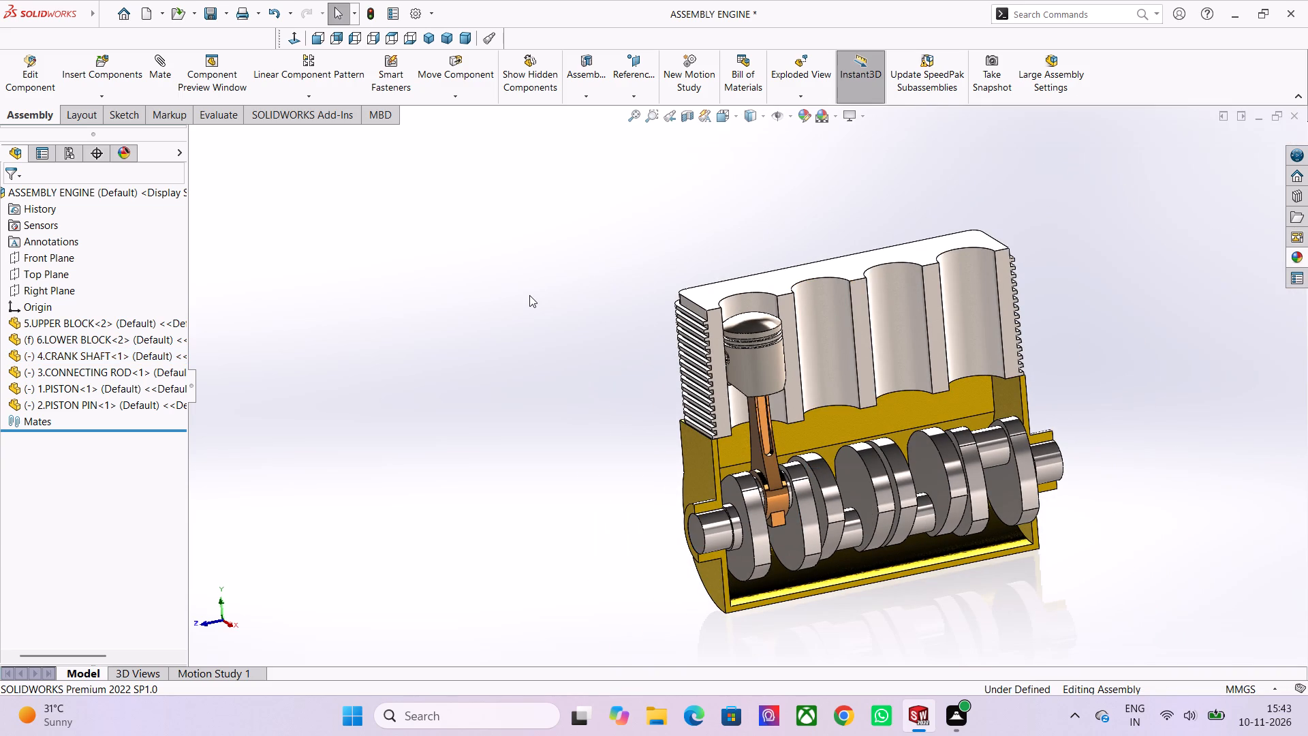
{"action": "scroll", "coordinate": [612, 316], "scroll_direction": "down", "scroll_amount": 3}
{"action": "scroll", "coordinate": [845, 365], "scroll_direction": "up", "scroll_amount": 4}
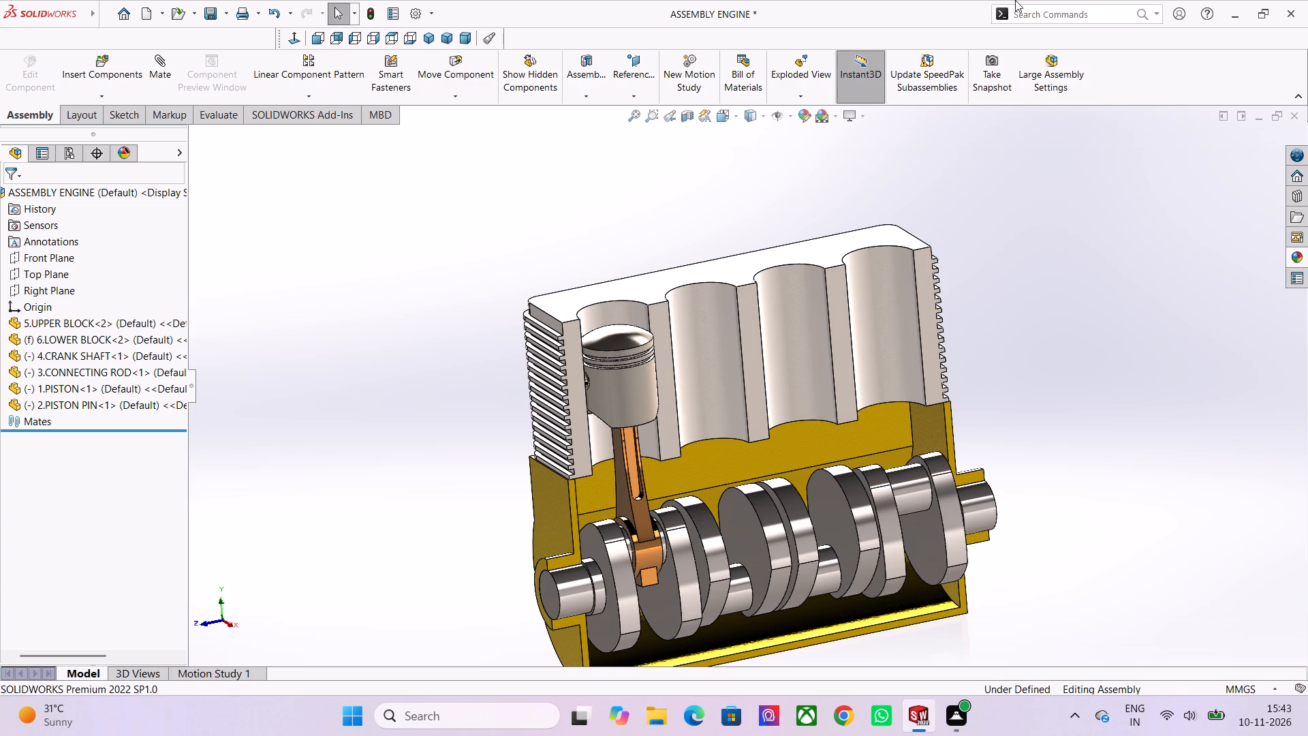
{"action": "scroll", "coordinate": [893, 290], "scroll_direction": "down", "scroll_amount": 1}
{"action": "scroll", "coordinate": [648, 265], "scroll_direction": "up", "scroll_amount": 2}
{"action": "scroll", "coordinate": [661, 266], "scroll_direction": "down", "scroll_amount": 2}
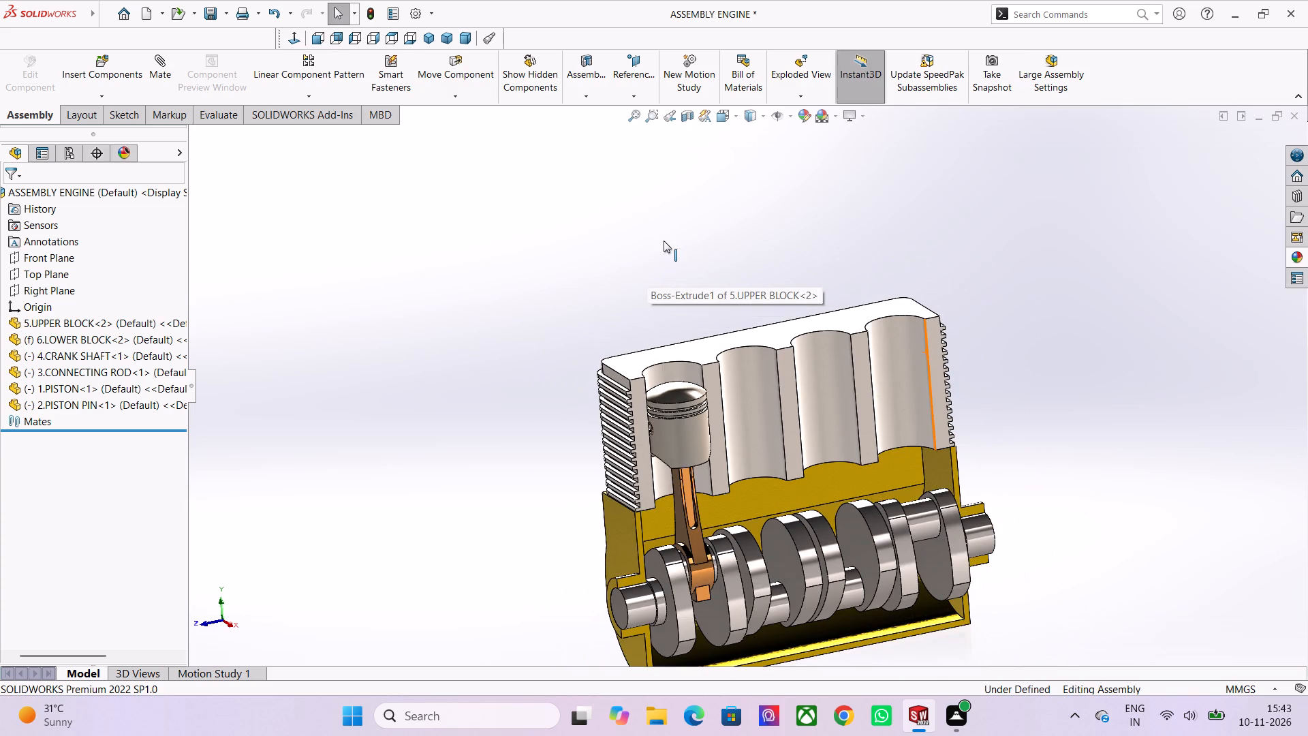
{"action": "scroll", "coordinate": [676, 286], "scroll_direction": "down", "scroll_amount": 2}
{"action": "middle_click_drag", "start_coordinate": [619, 481], "coordinate": [627, 449]}
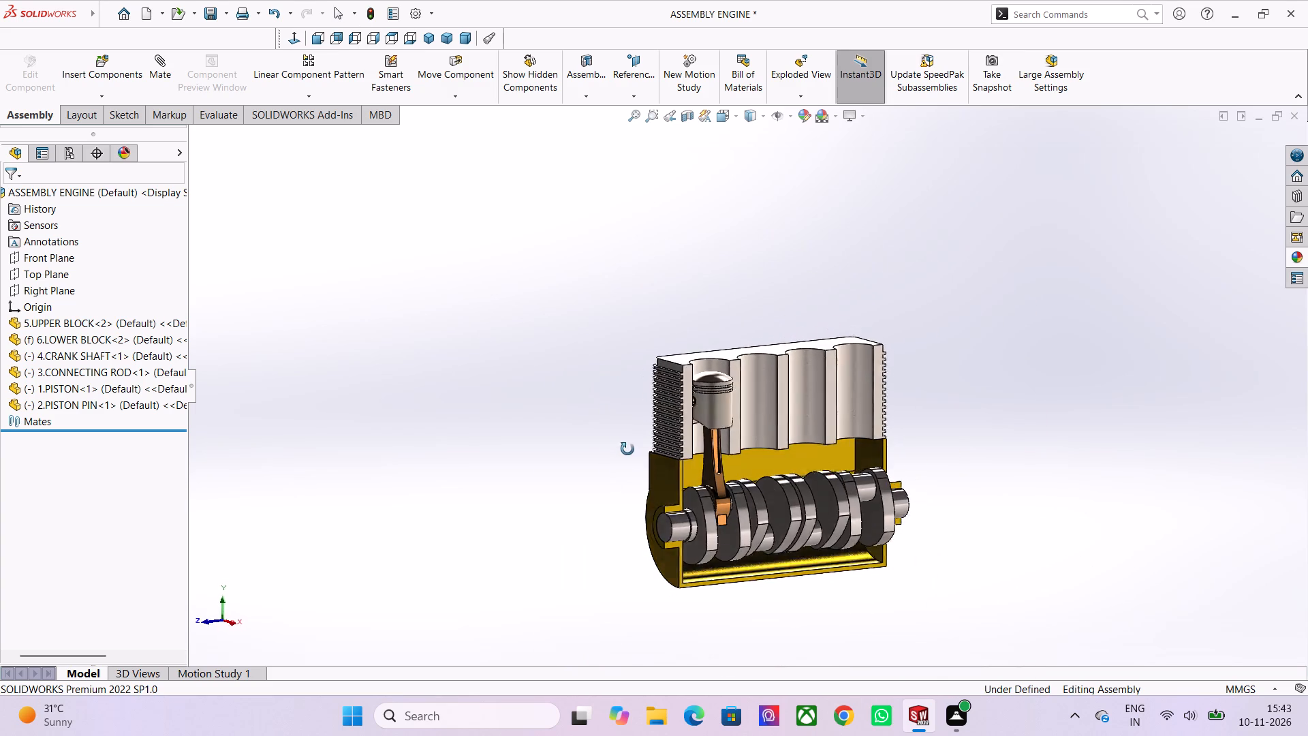
{"action": "middle_click_drag", "start_coordinate": [627, 449], "coordinate": [619, 445]}
{"action": "scroll", "coordinate": [654, 440], "scroll_direction": "up", "scroll_amount": 4}
{"action": "scroll", "coordinate": [711, 393], "scroll_direction": "up", "scroll_amount": 3}
{"action": "scroll", "coordinate": [773, 412], "scroll_direction": "up", "scroll_amount": 2}
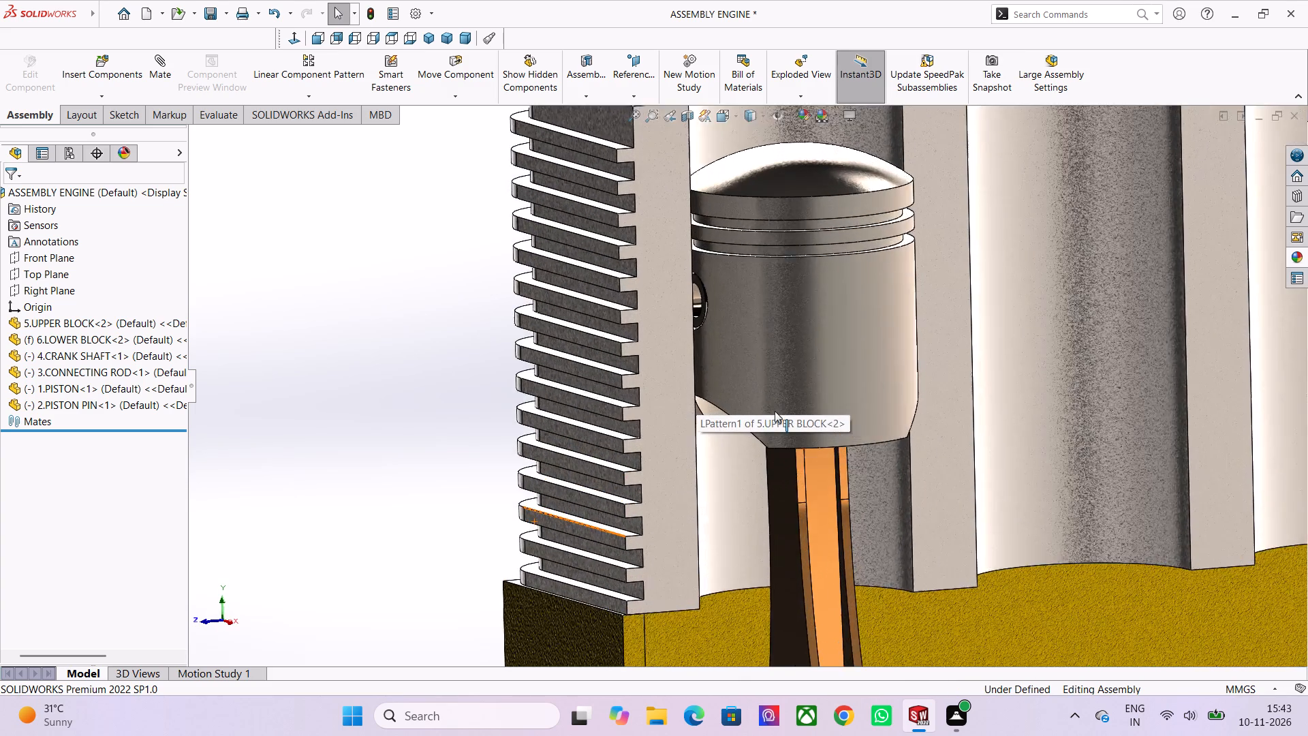
{"action": "scroll", "coordinate": [775, 411], "scroll_direction": "up", "scroll_amount": 1}
{"action": "scroll", "coordinate": [775, 410], "scroll_direction": "down", "scroll_amount": 2}
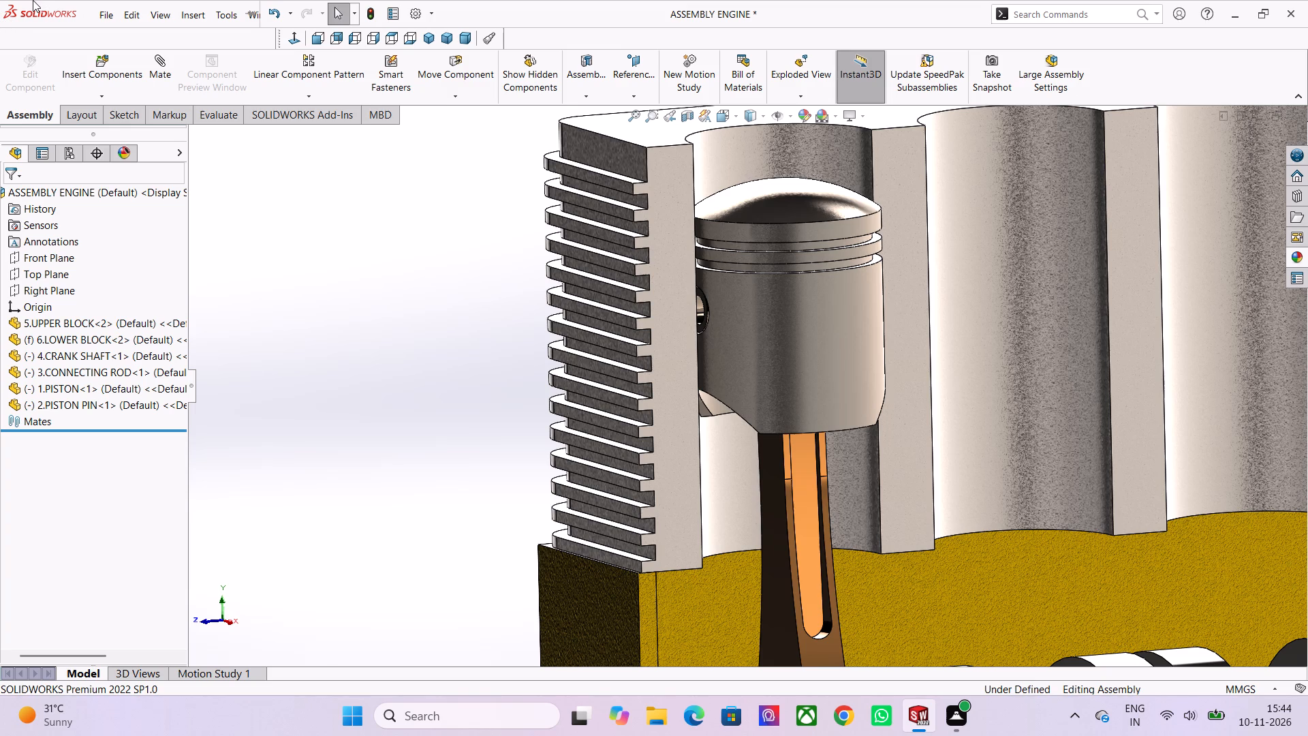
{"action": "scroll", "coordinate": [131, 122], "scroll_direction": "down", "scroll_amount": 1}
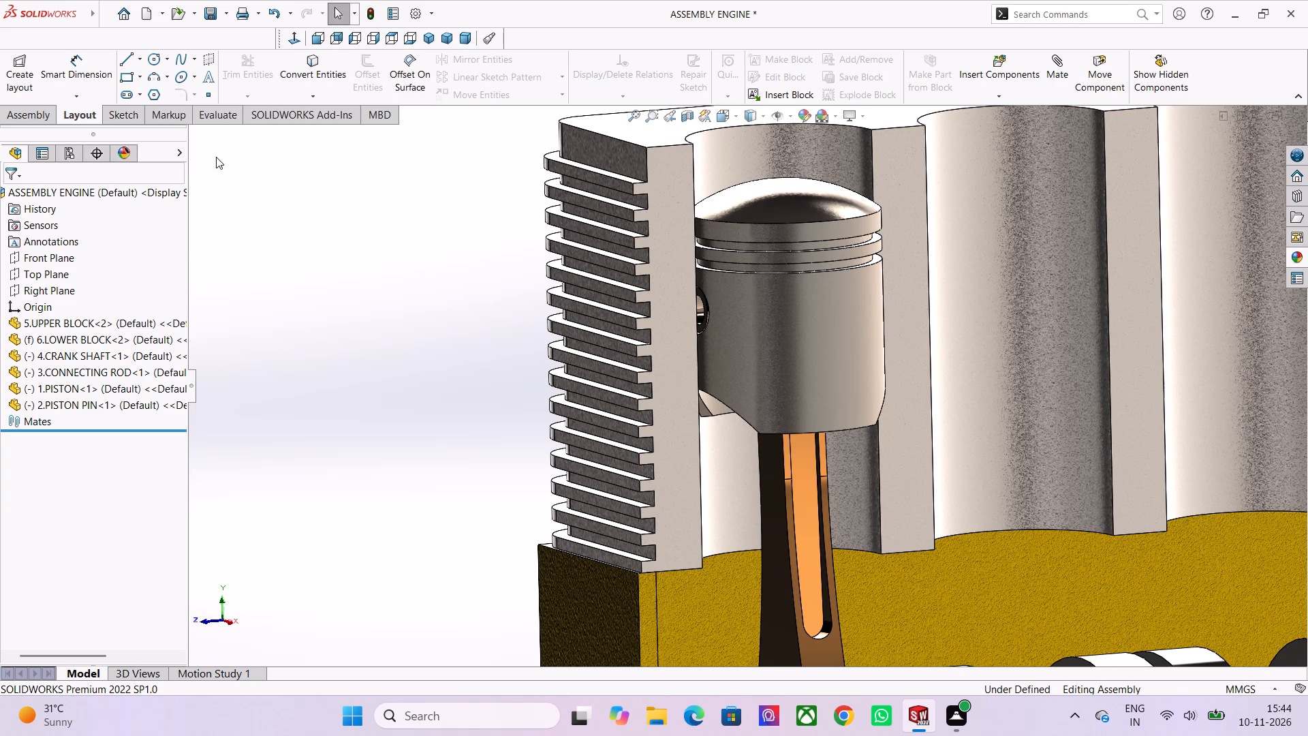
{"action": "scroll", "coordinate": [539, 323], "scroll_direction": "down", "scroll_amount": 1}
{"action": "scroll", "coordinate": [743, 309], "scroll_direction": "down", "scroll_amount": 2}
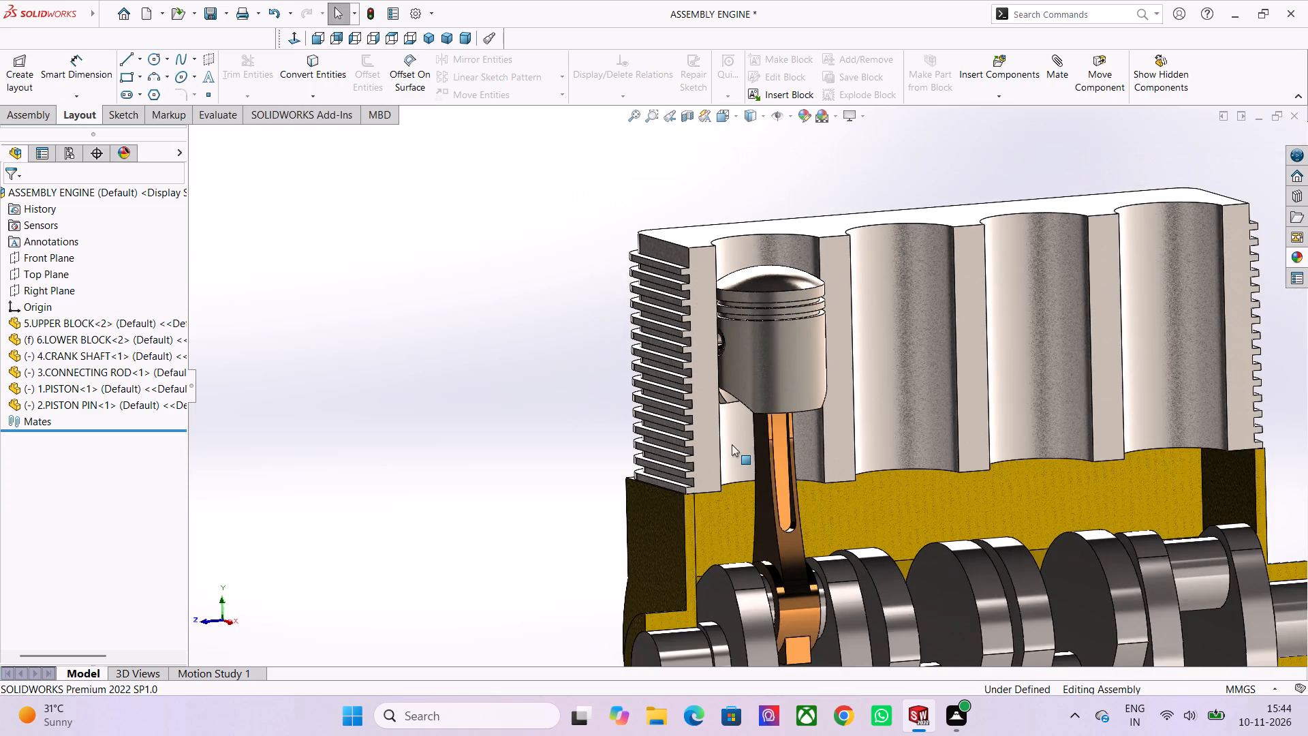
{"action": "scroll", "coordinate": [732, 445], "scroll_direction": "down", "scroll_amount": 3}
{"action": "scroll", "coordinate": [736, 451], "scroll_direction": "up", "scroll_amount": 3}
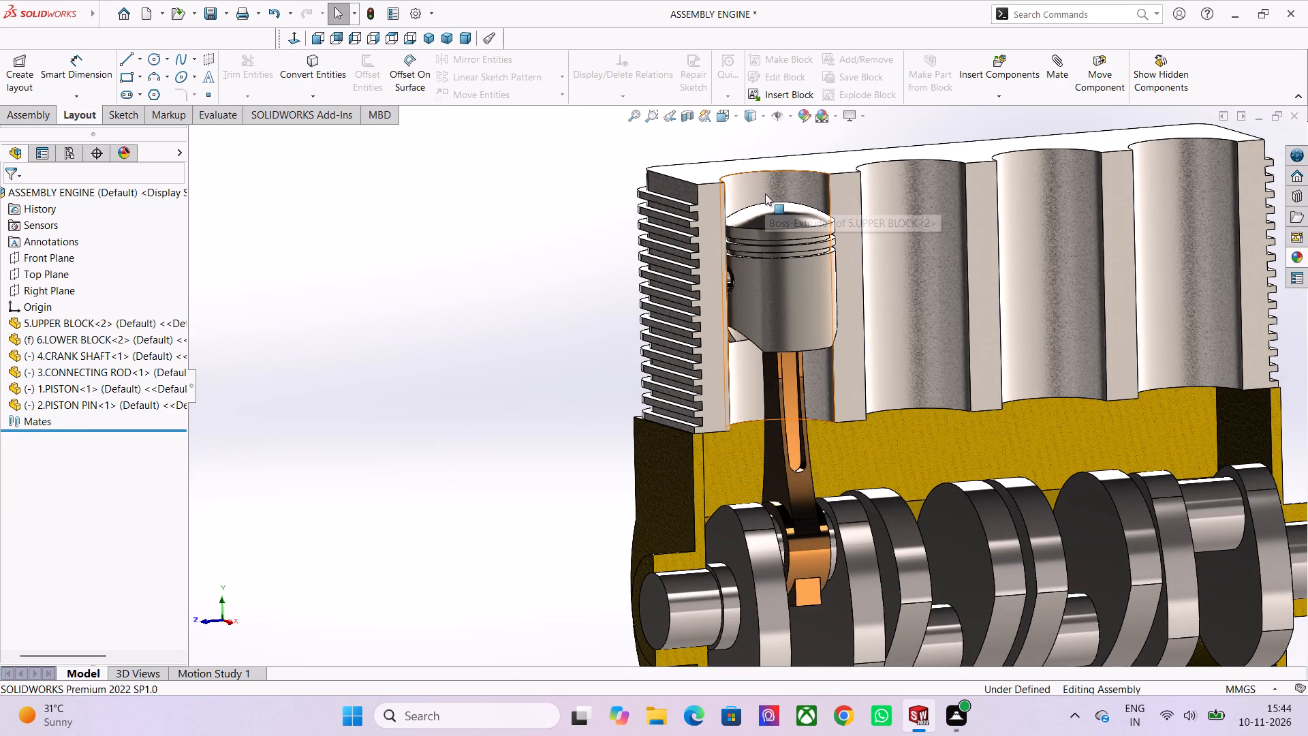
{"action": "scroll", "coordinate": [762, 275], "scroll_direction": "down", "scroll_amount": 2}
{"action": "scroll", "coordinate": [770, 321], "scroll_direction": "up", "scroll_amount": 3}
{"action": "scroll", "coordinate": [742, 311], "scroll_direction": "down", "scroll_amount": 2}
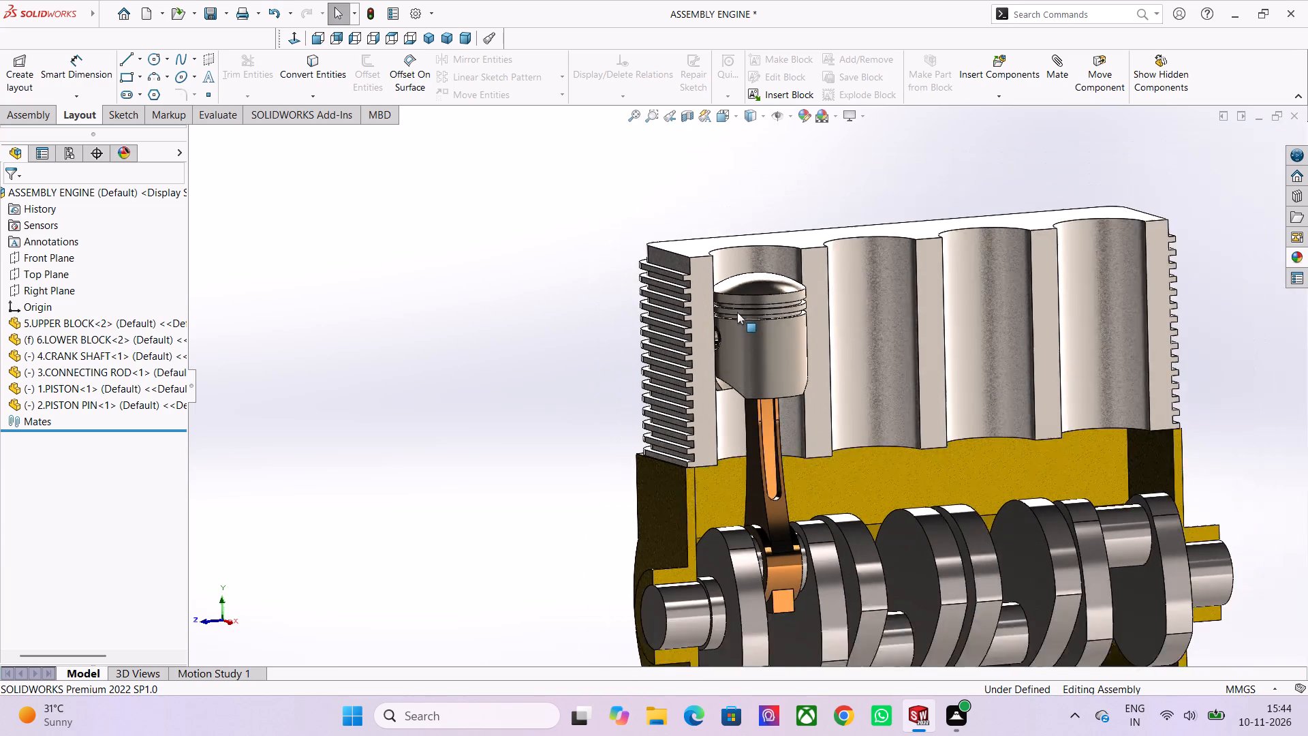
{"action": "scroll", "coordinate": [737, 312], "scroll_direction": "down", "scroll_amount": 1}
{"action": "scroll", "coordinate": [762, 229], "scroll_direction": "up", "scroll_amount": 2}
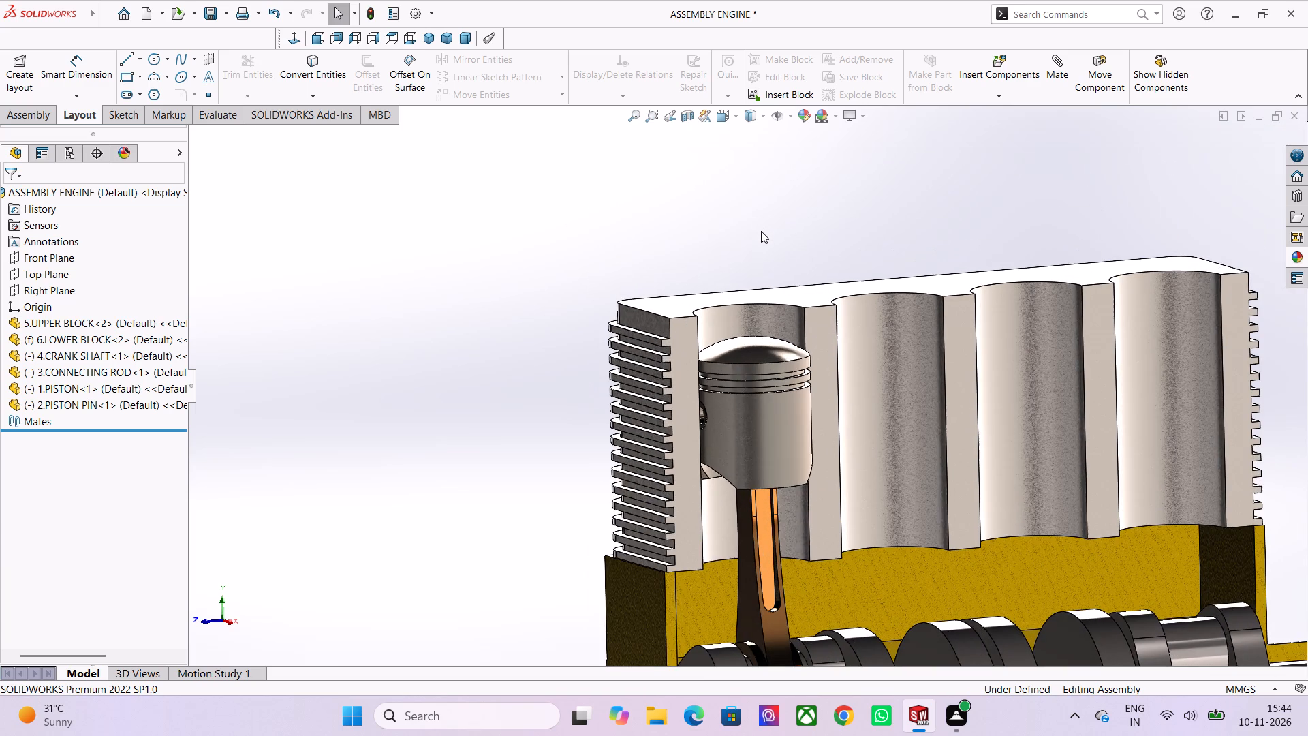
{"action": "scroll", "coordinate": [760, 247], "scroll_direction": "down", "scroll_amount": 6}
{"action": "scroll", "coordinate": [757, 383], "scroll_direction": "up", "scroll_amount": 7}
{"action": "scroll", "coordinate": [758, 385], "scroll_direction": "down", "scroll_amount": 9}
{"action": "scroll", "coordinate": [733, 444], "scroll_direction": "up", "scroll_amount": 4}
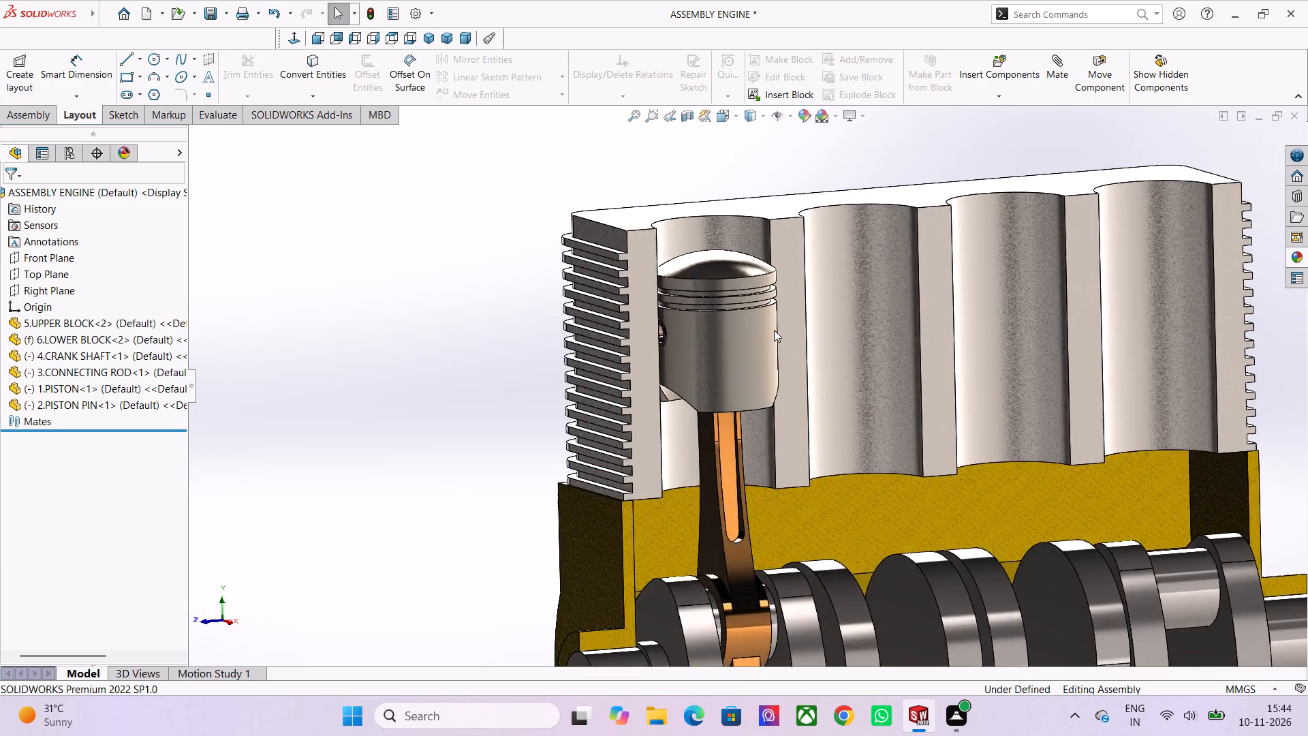